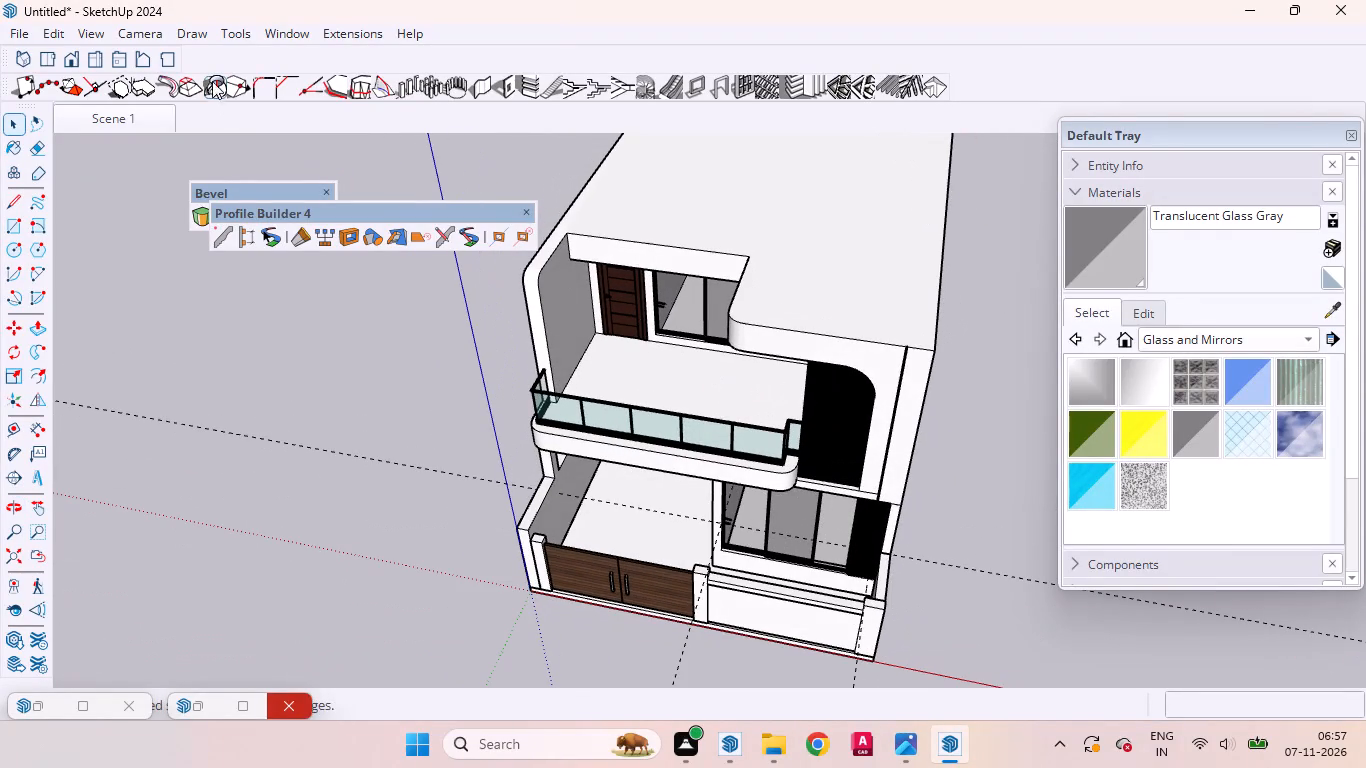
# Search the 3D Warehouse for plants.
pyautogui.click(277, 41)
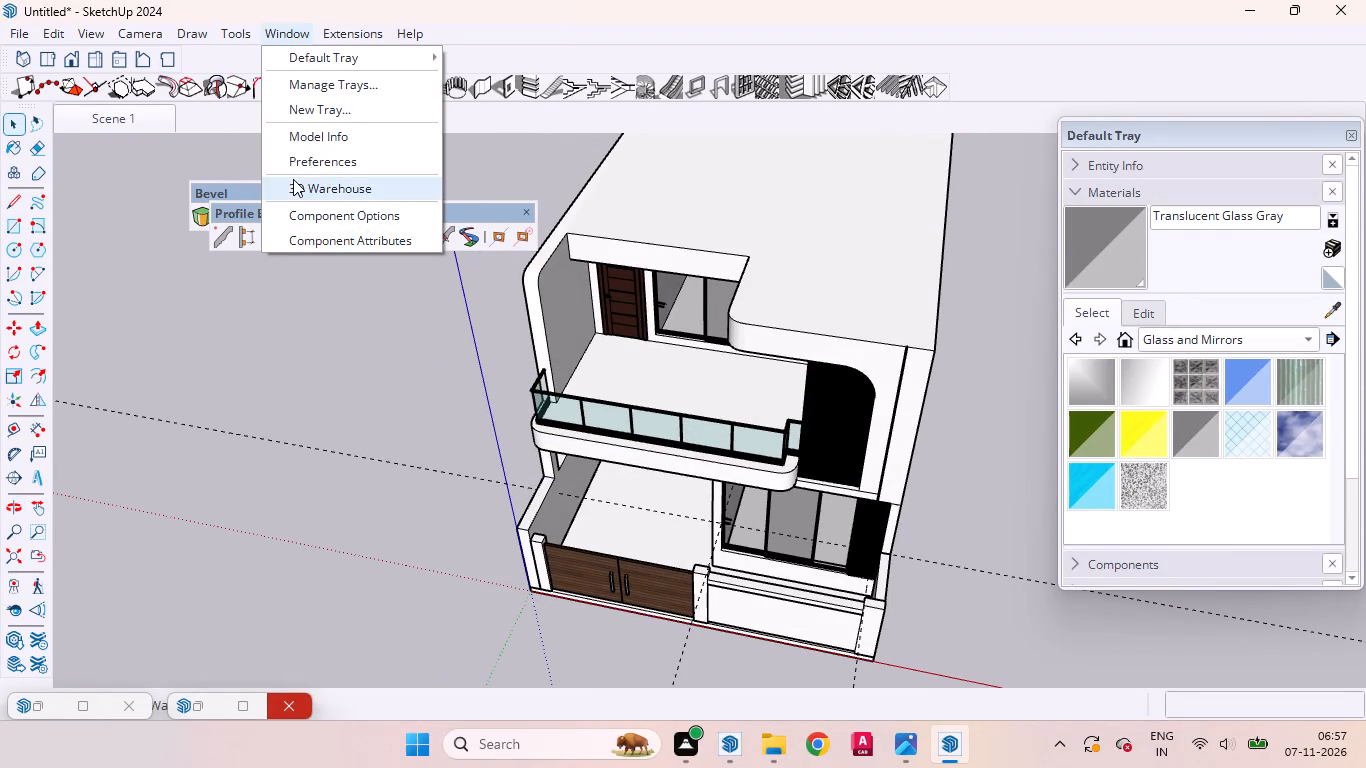
pyautogui.click(293, 179)
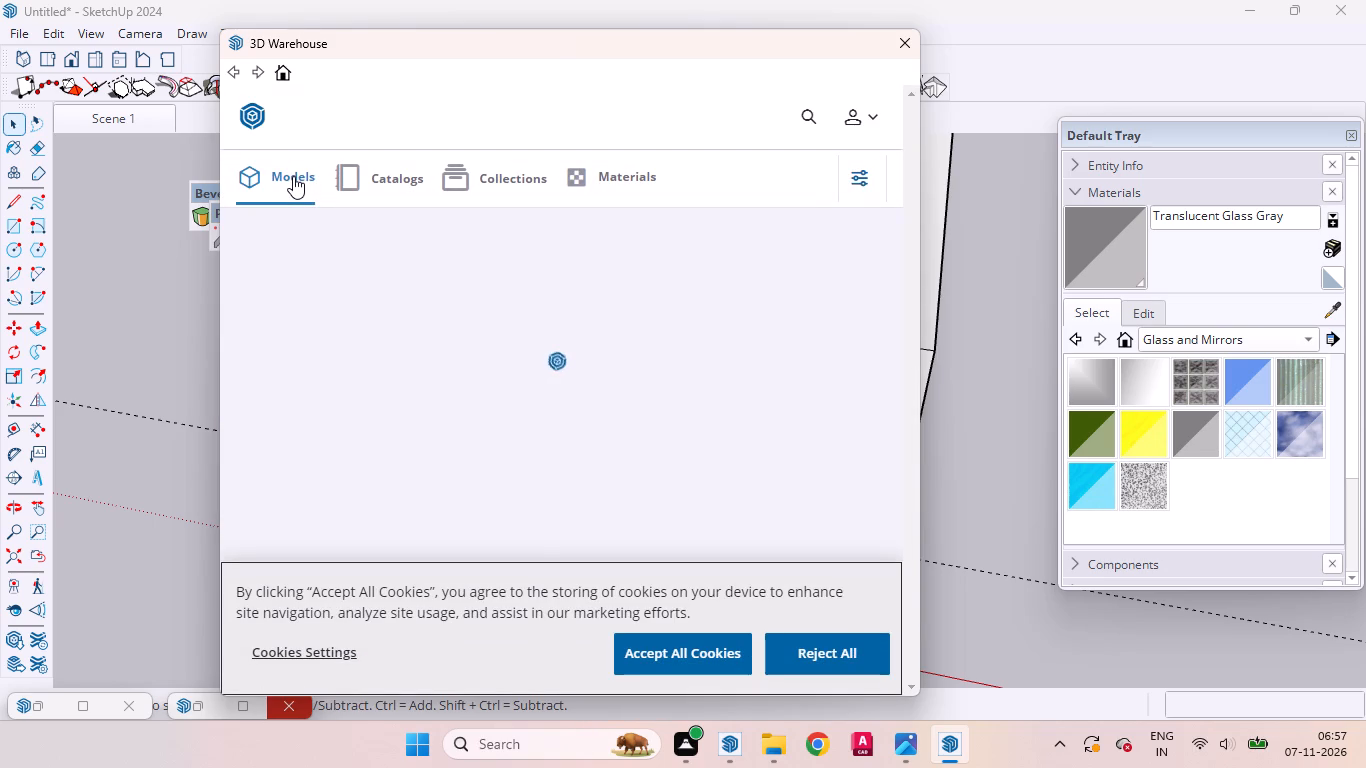
pyautogui.scroll(2, 657, 249)
pyautogui.scroll(-1, 656, 249)
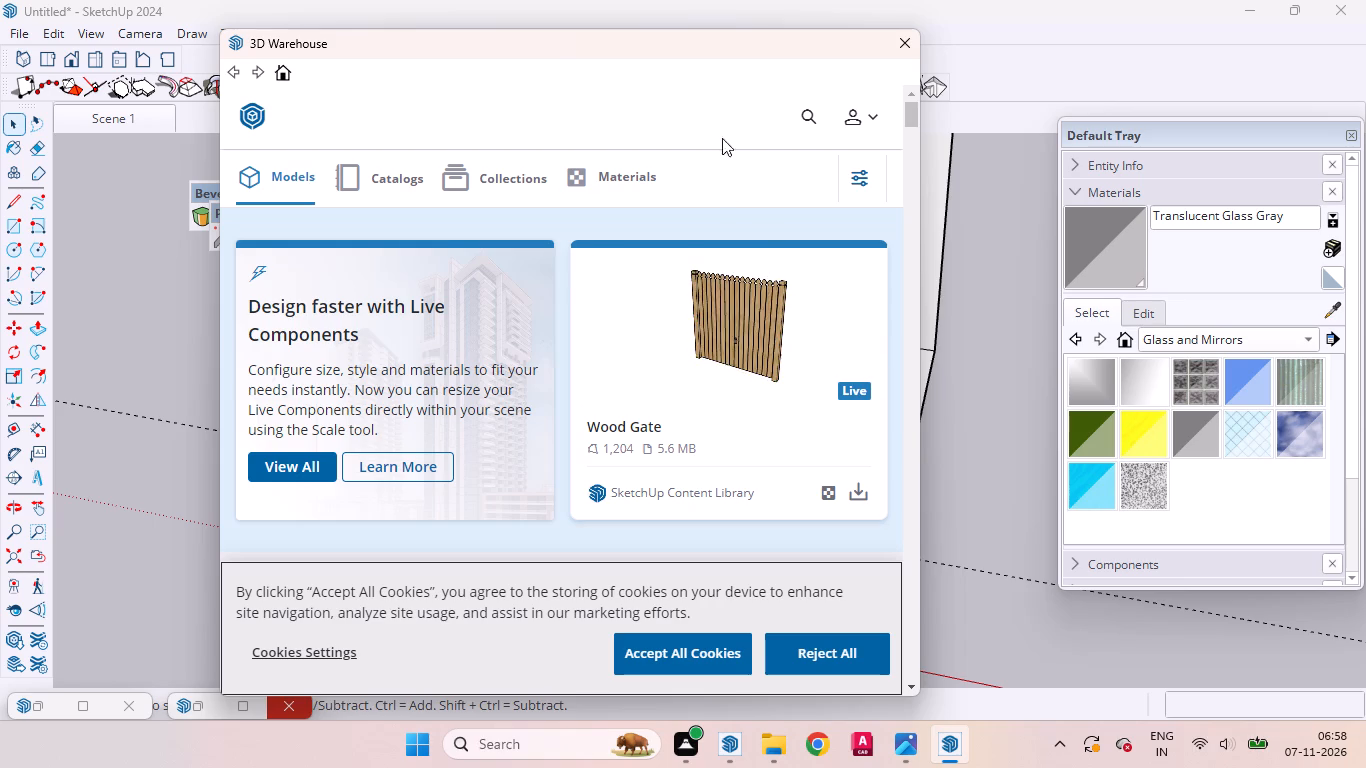
pyautogui.click(804, 116)
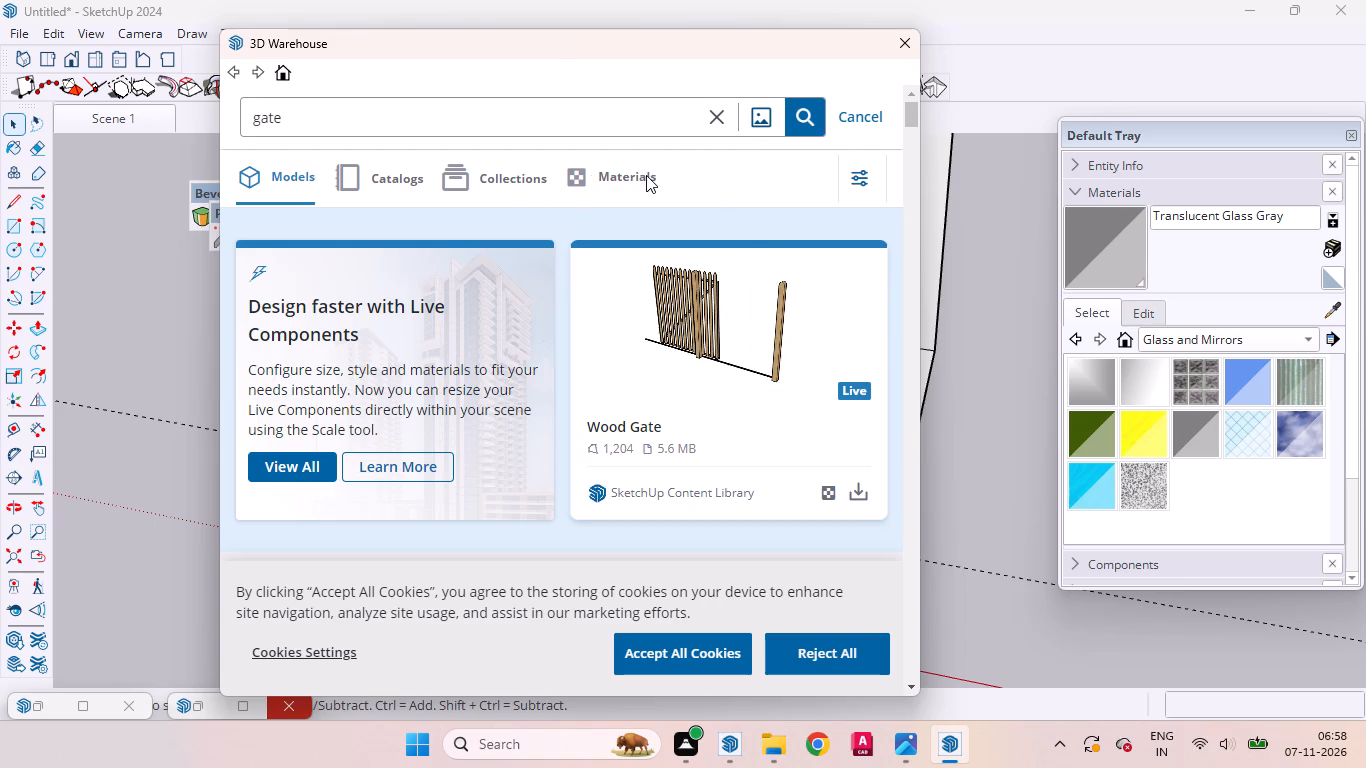
pyautogui.moveTo(482, 128); pyautogui.dragTo(128, 146)
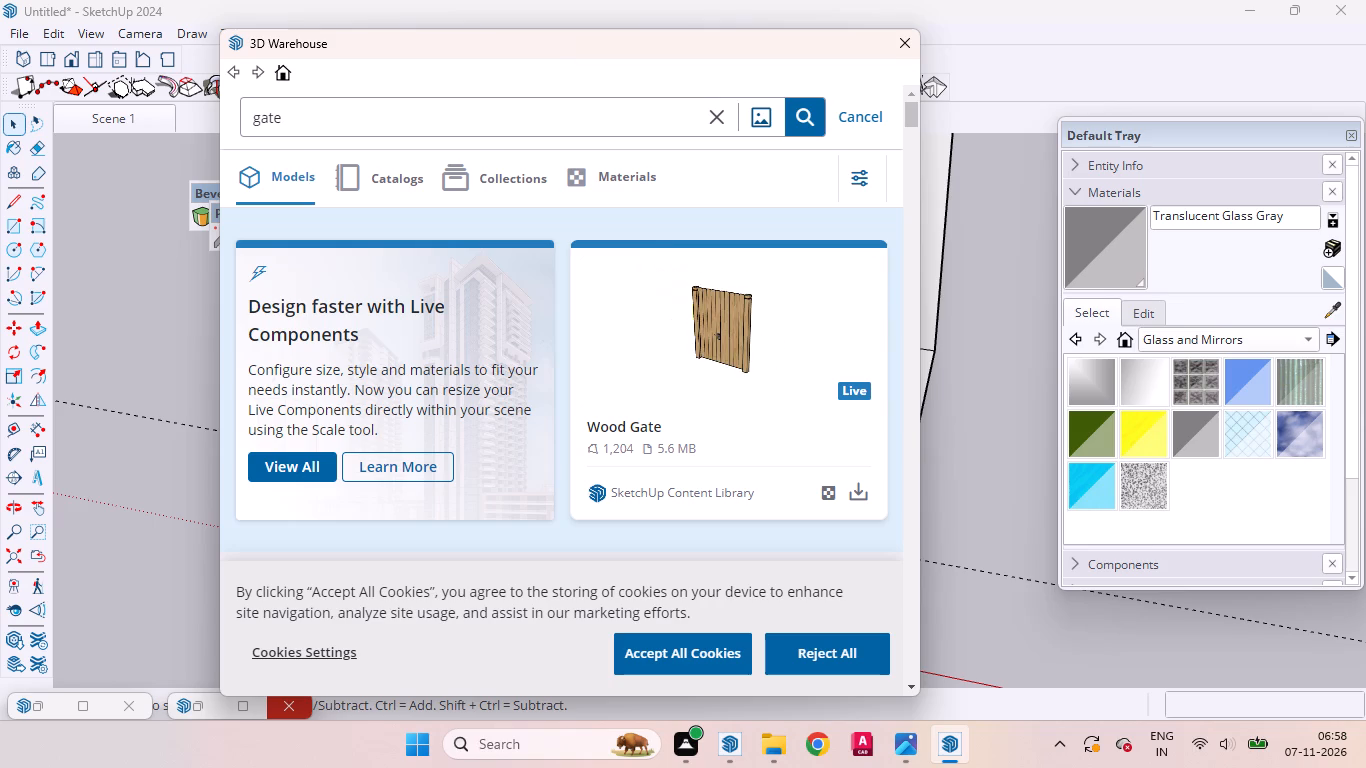
pyautogui.press('BackSpace')
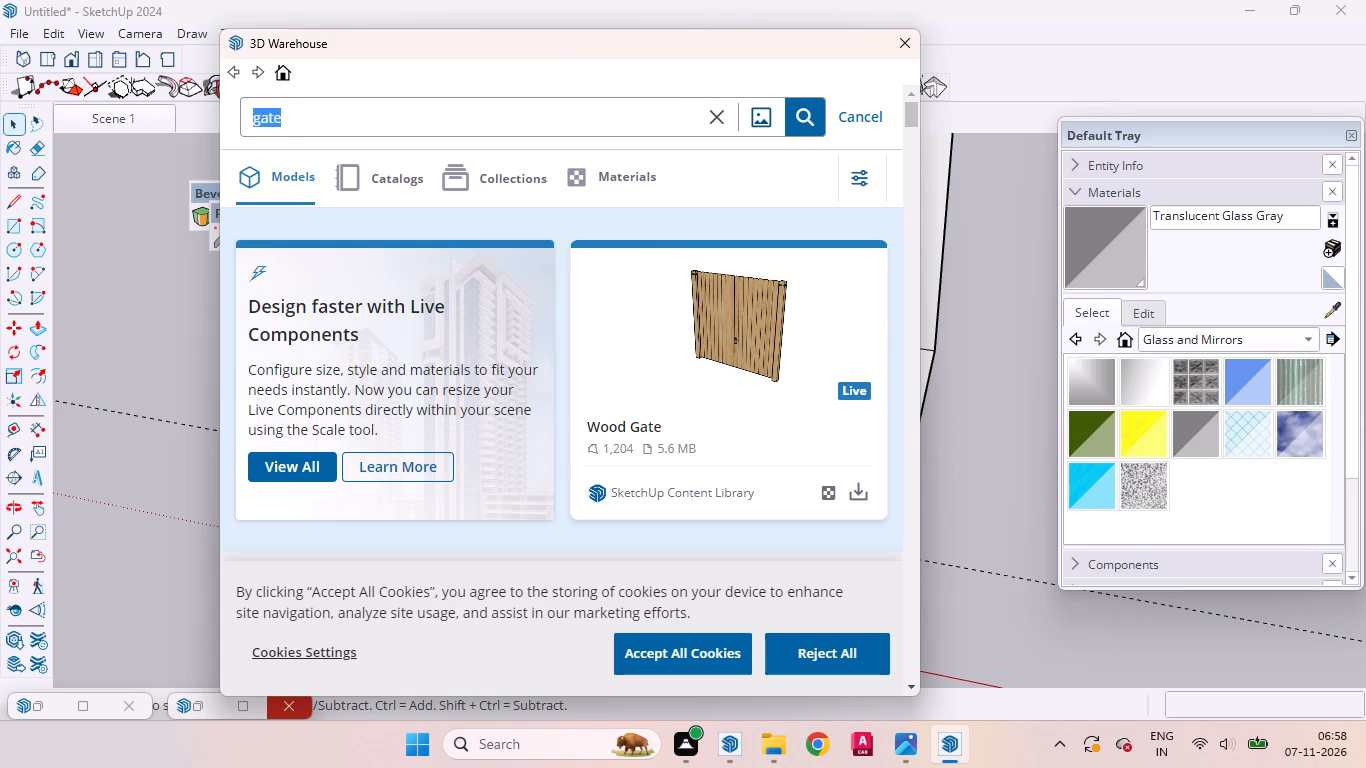
pyautogui.write('pl')
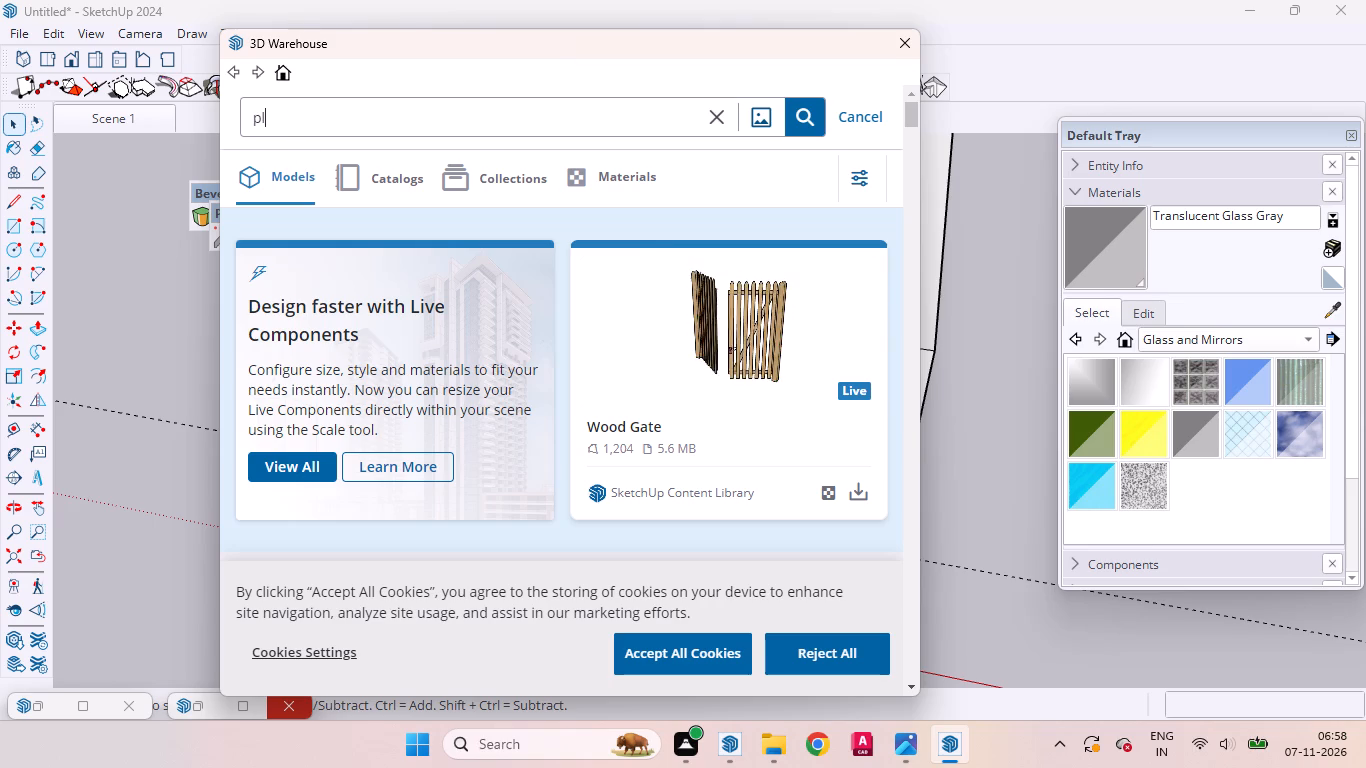
pyautogui.write('ants')
pyautogui.press('Return')
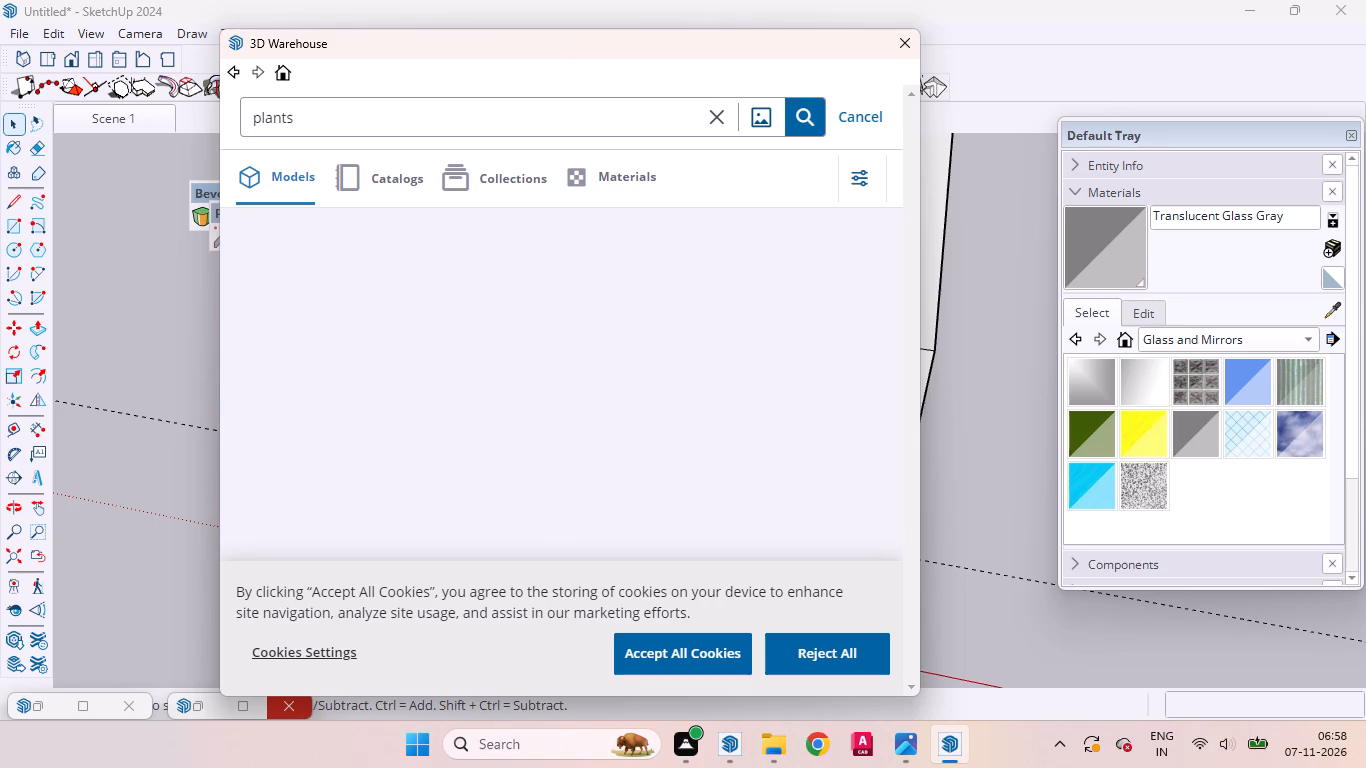
# Browse the plant models in the search results for a potted plant suited to the balcony.
pyautogui.scroll(-3, 414, 248)
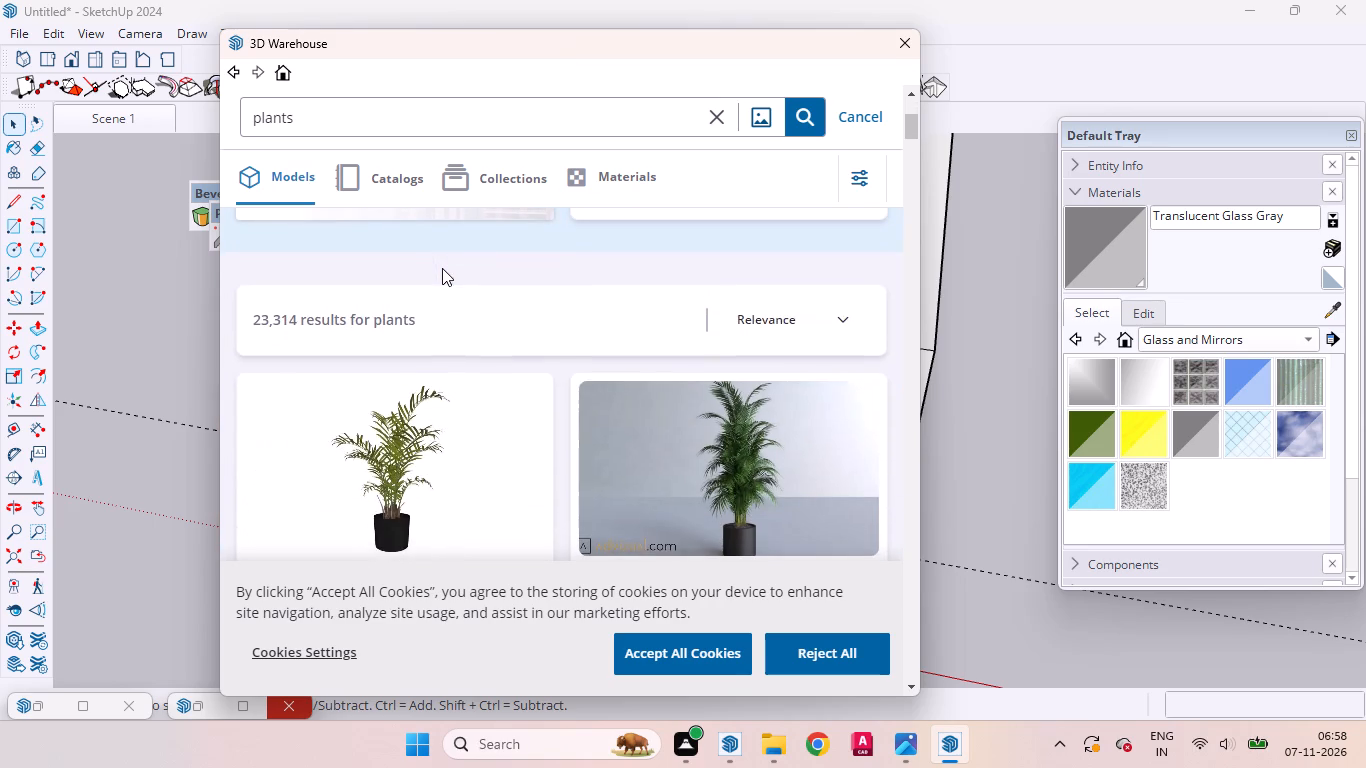
pyautogui.scroll(-5, 442, 268)
pyautogui.scroll(1, 456, 280)
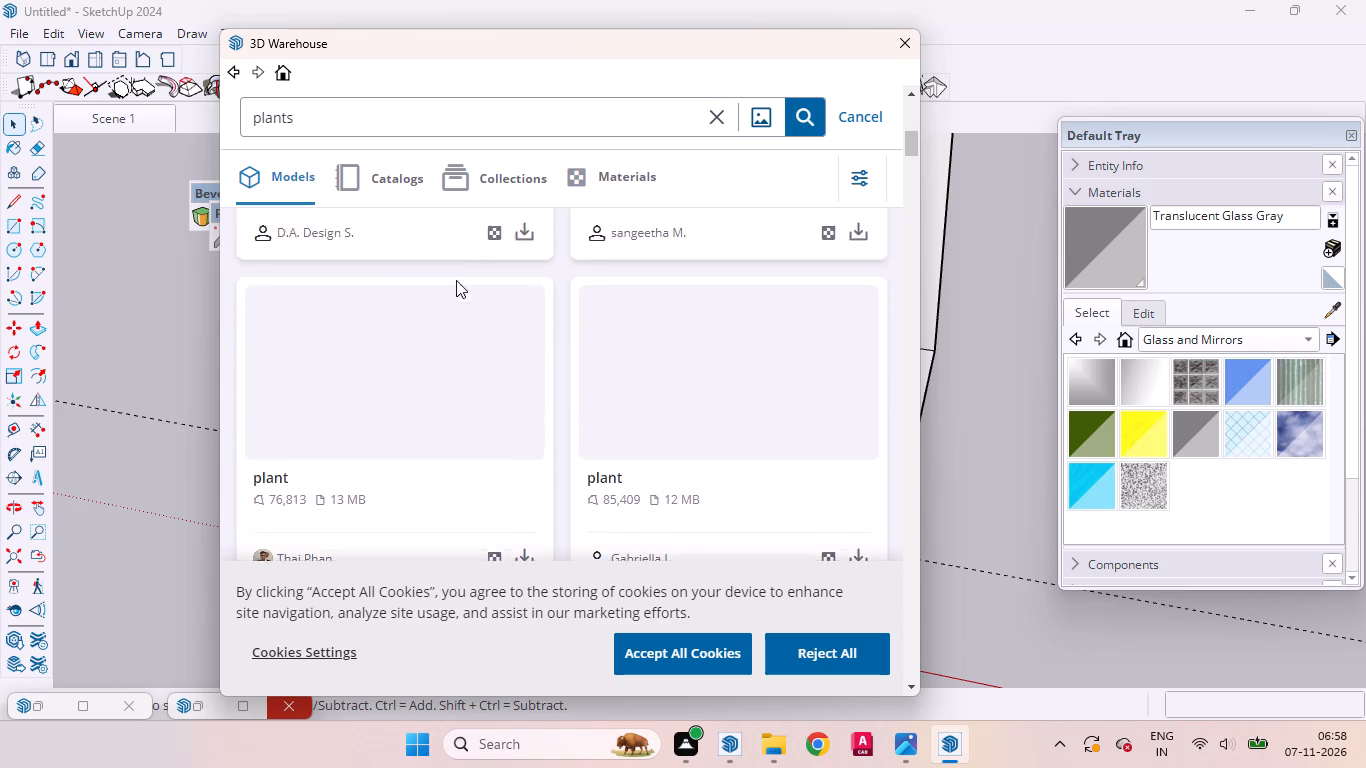
pyautogui.scroll(1, 456, 280)
pyautogui.scroll(-6, 456, 280)
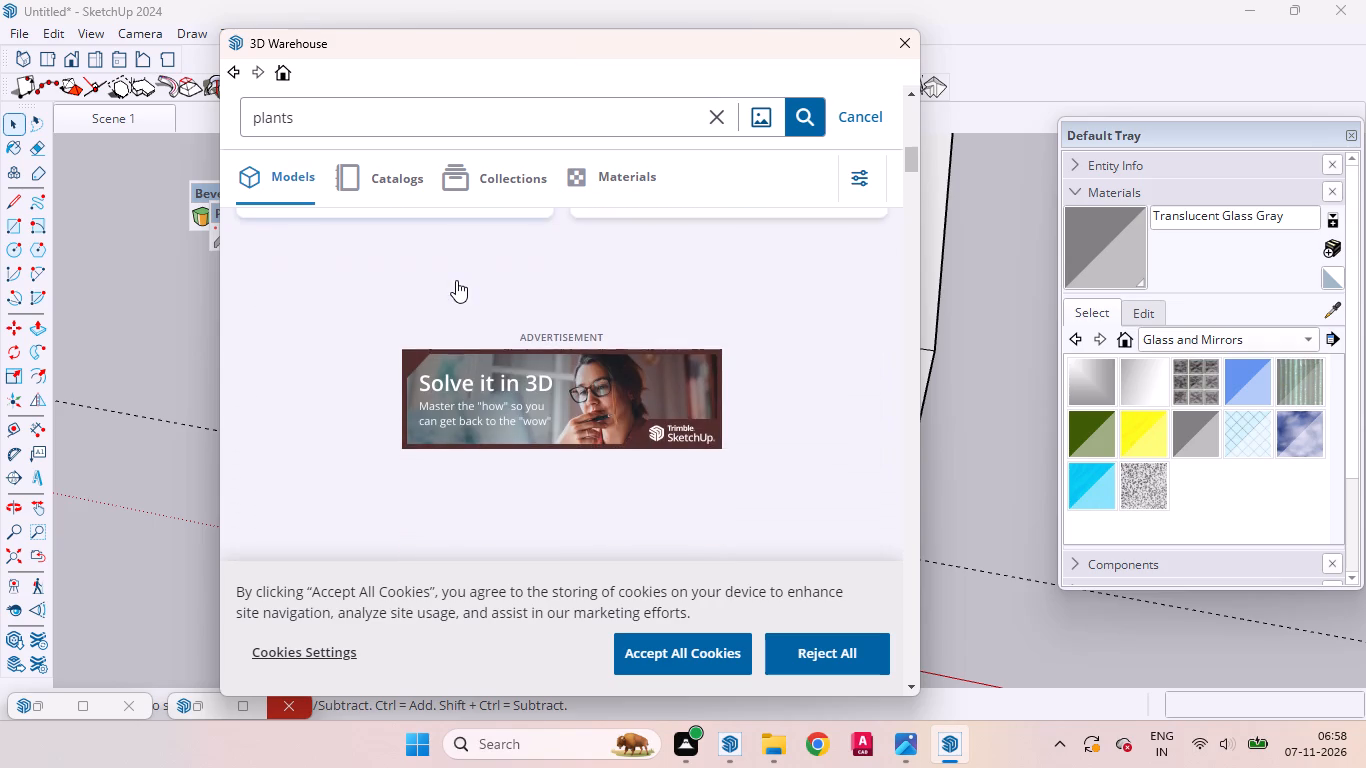
pyautogui.scroll(-3, 456, 280)
pyautogui.scroll(1, 456, 279)
pyautogui.scroll(-15, 456, 279)
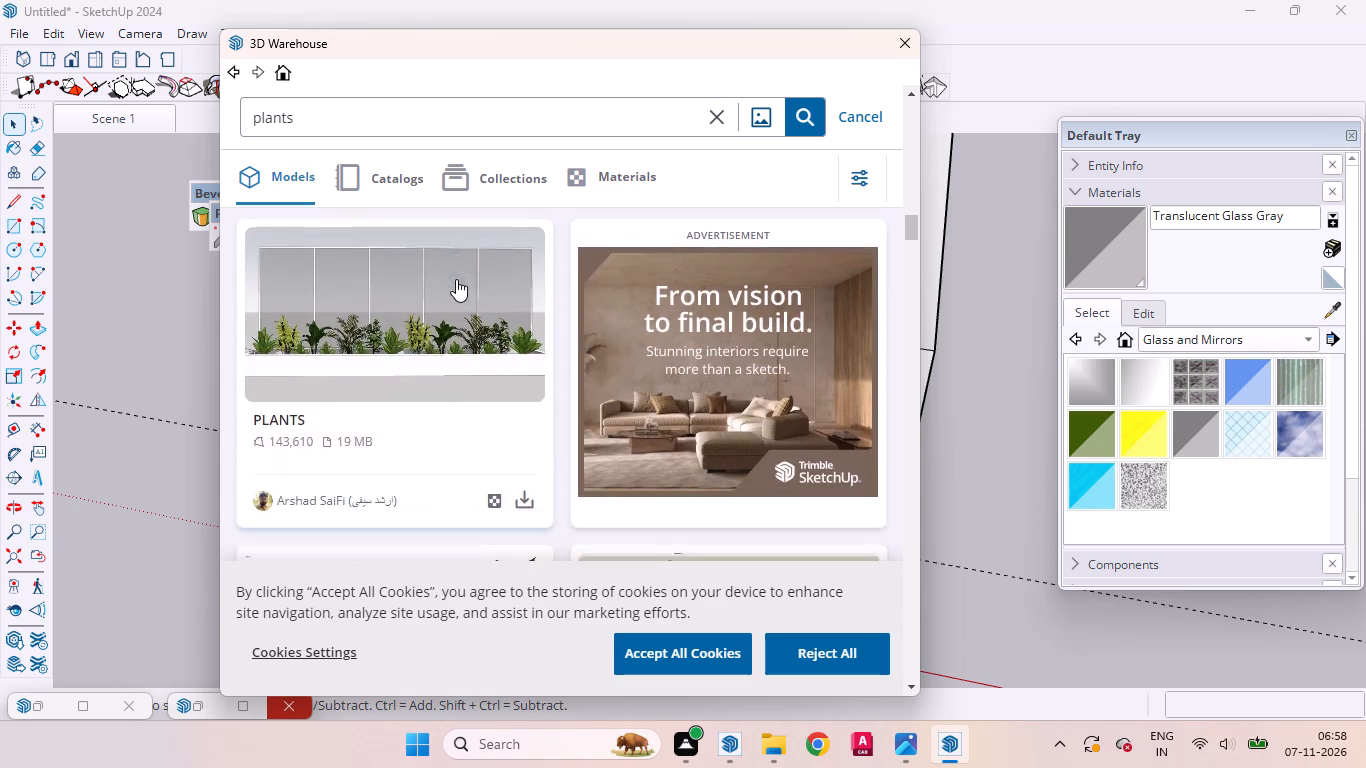
pyautogui.scroll(-5, 456, 279)
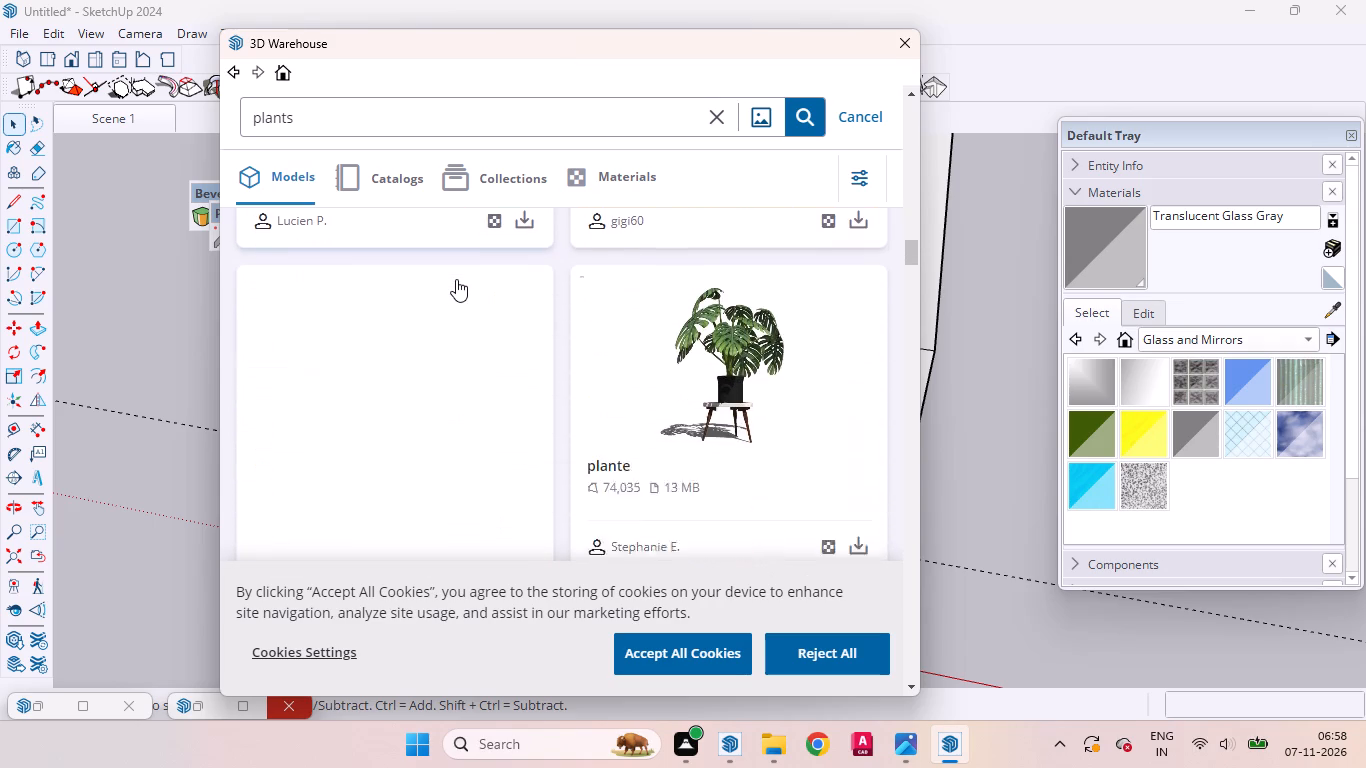
pyautogui.scroll(-3, 456, 279)
pyautogui.scroll(3, 456, 279)
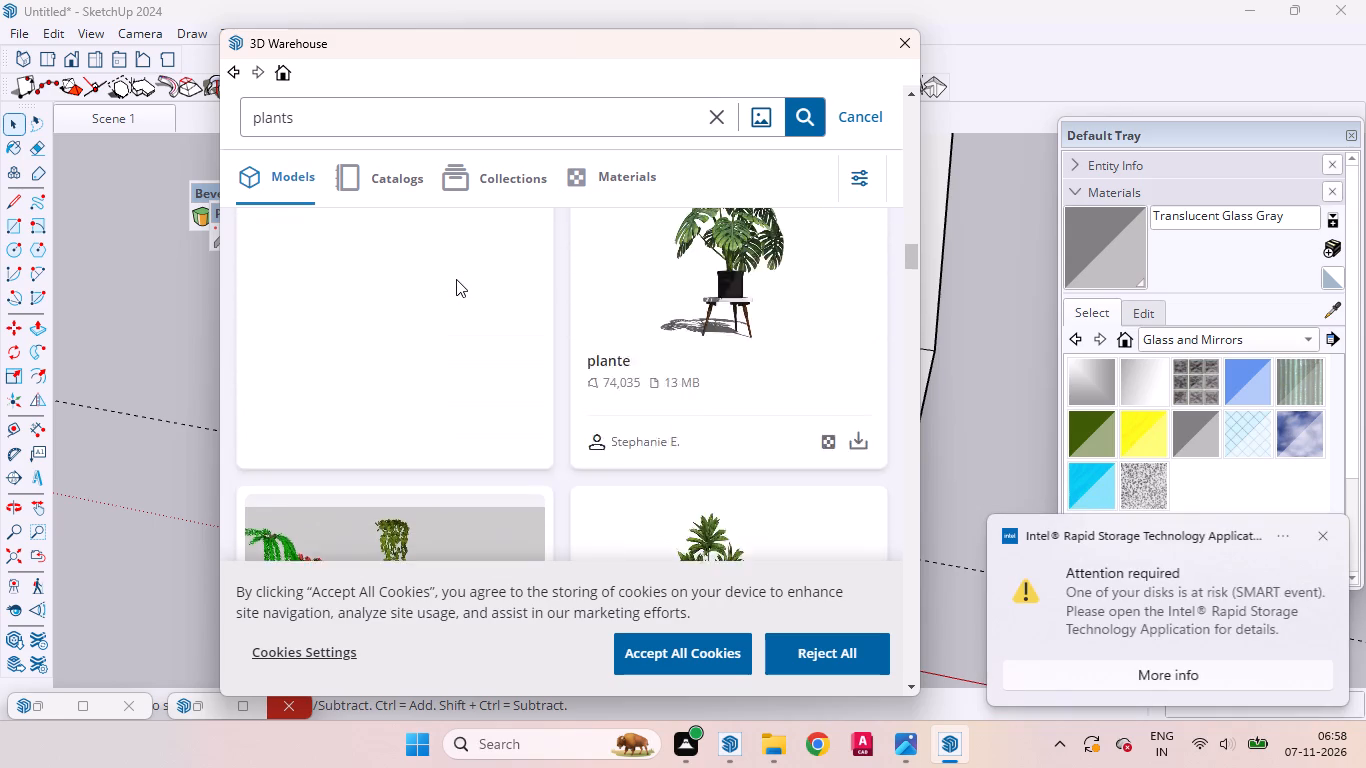
pyautogui.scroll(-8, 456, 279)
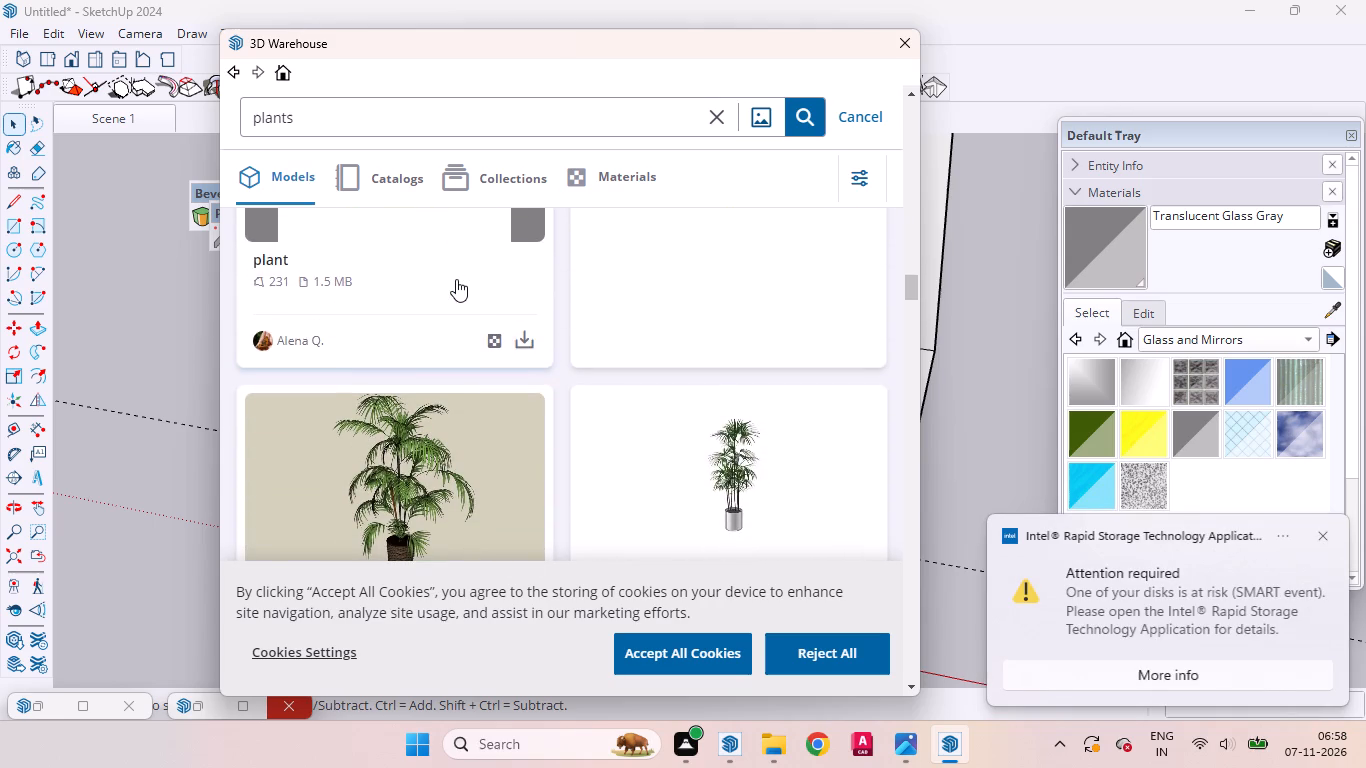
pyautogui.scroll(-2, 456, 279)
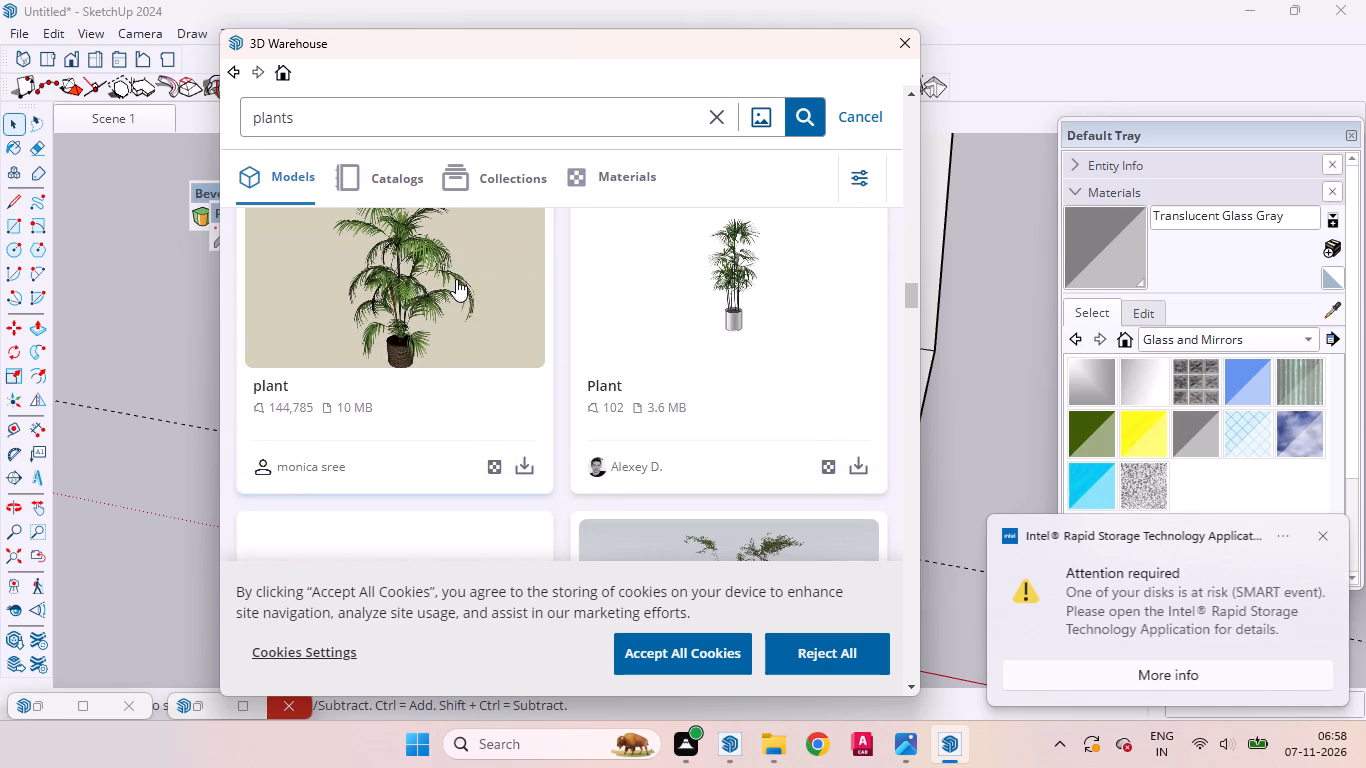
pyautogui.scroll(2, 698, 249)
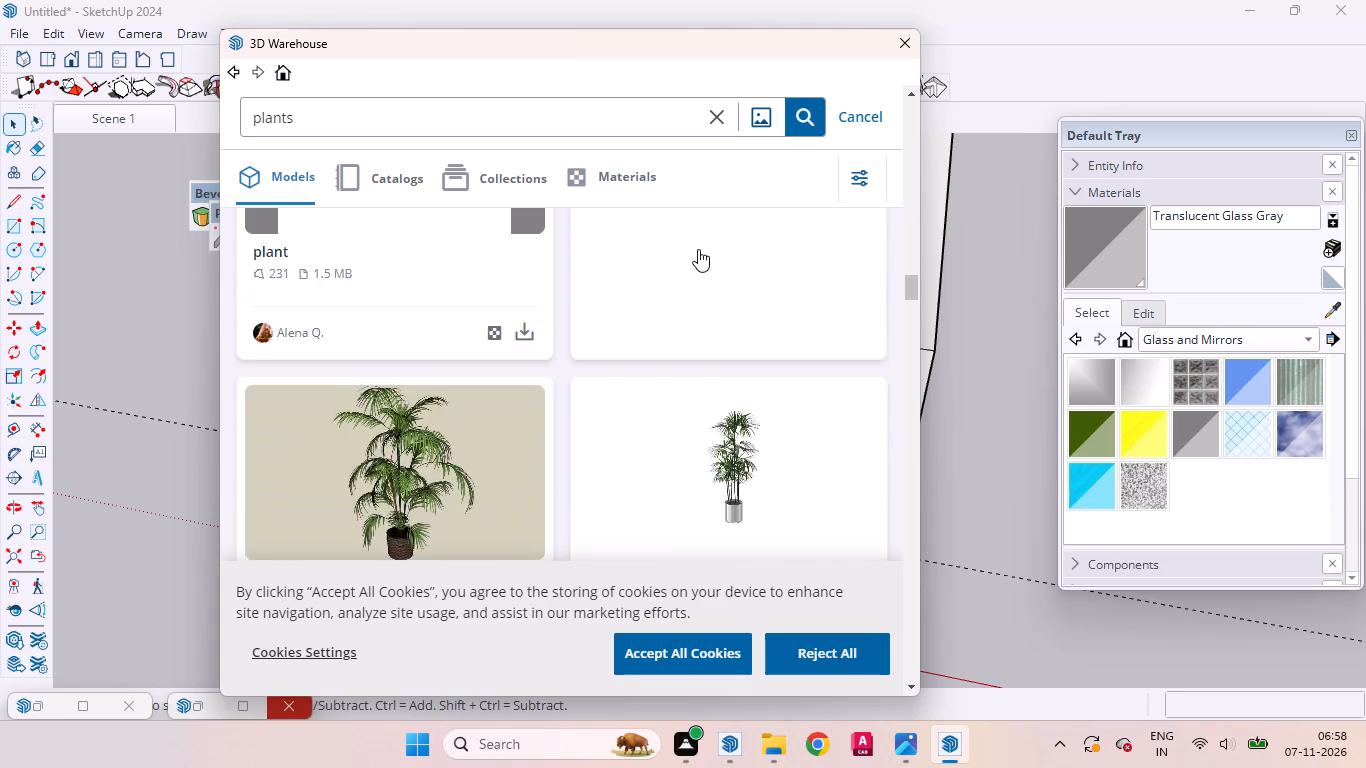
pyautogui.scroll(3, 698, 249)
pyautogui.scroll(-6, 699, 249)
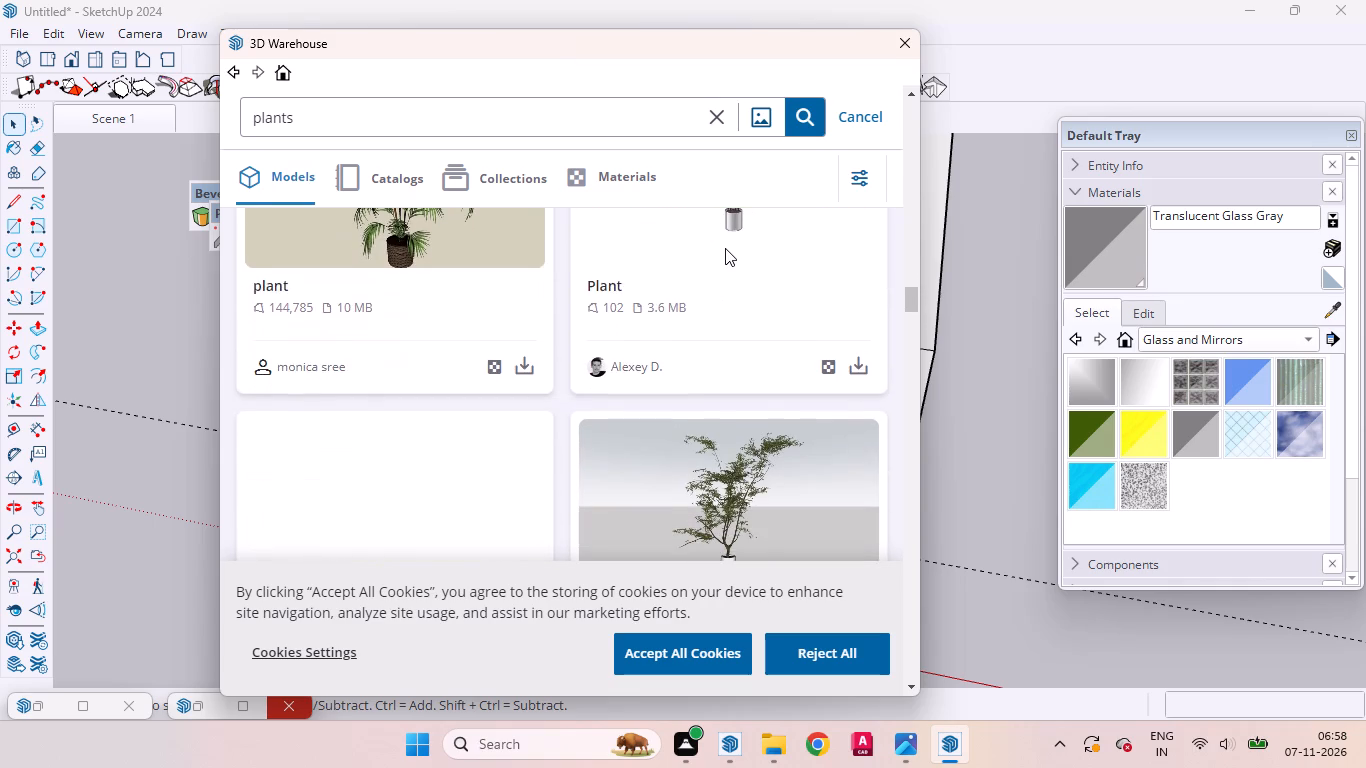
pyautogui.scroll(-2, 725, 248)
pyautogui.scroll(1, 725, 248)
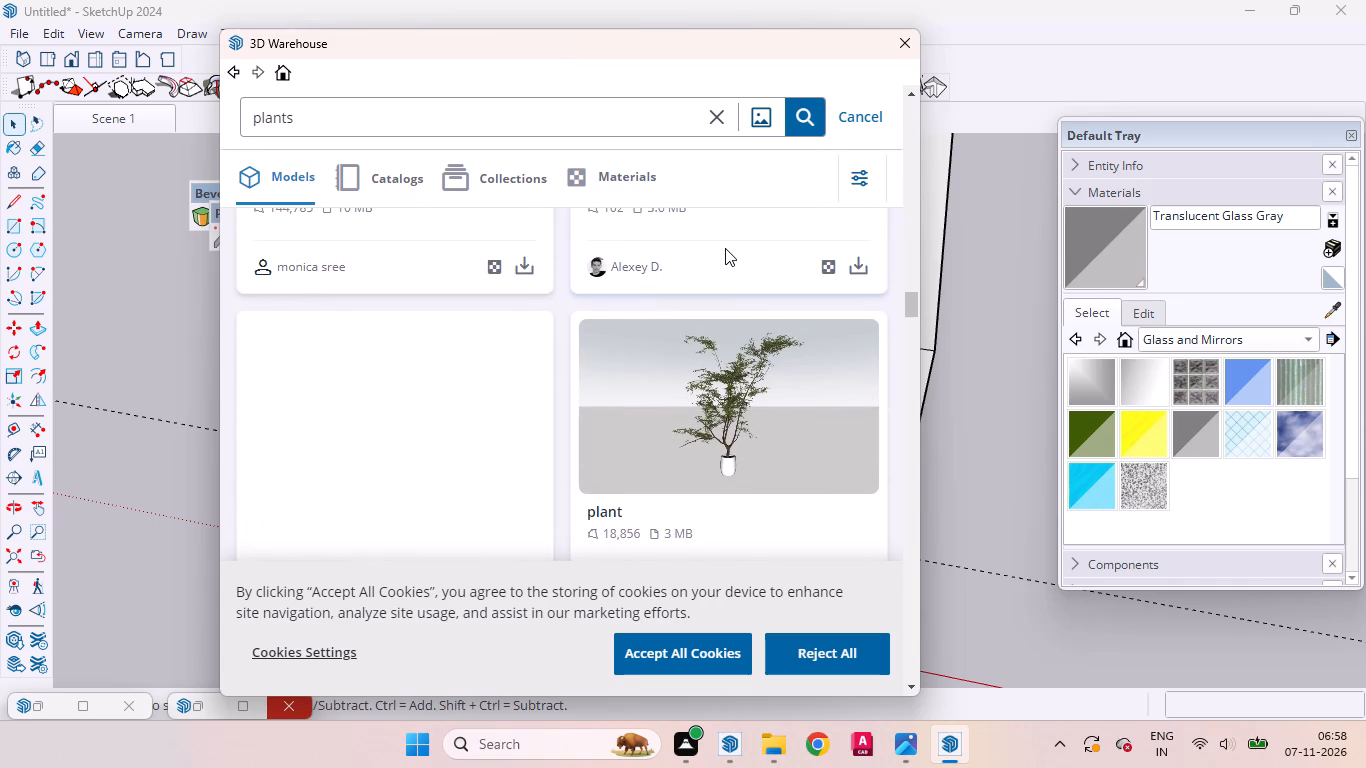
# Load the 3.6 MB slender palm in a silver pot into the model and place it on the upper balcony floor near the railing's corner.
pyautogui.click(862, 256)
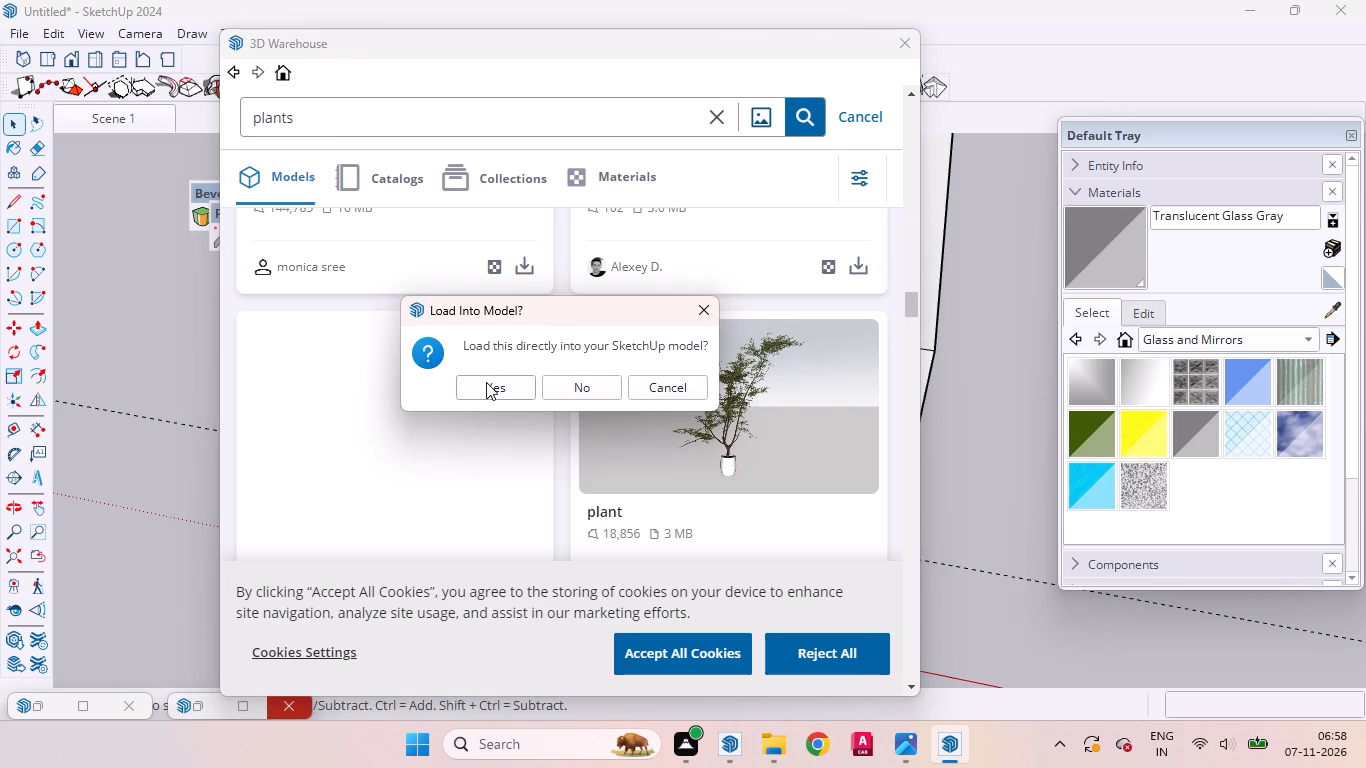
pyautogui.click(487, 385)
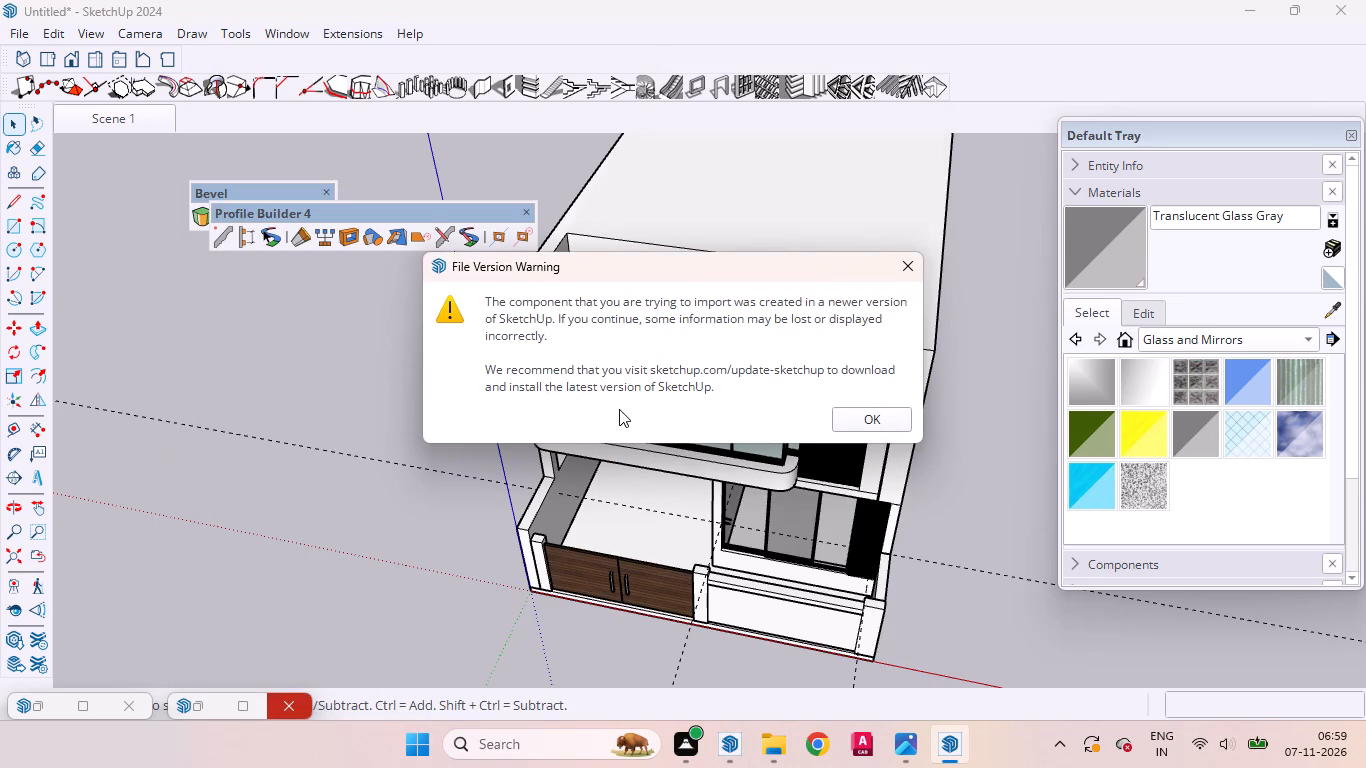
pyautogui.click(835, 409)
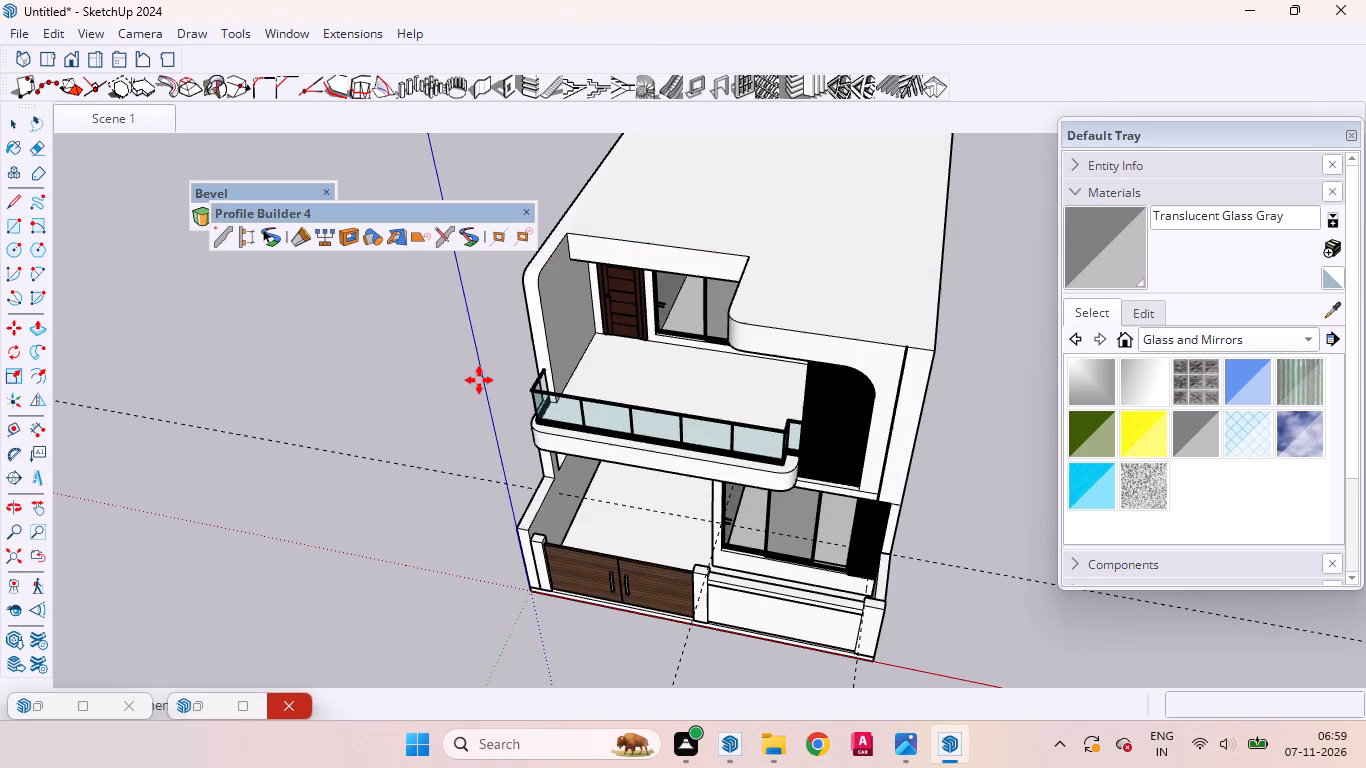
pyautogui.scroll(6, 676, 512)
pyautogui.scroll(-7, 694, 563)
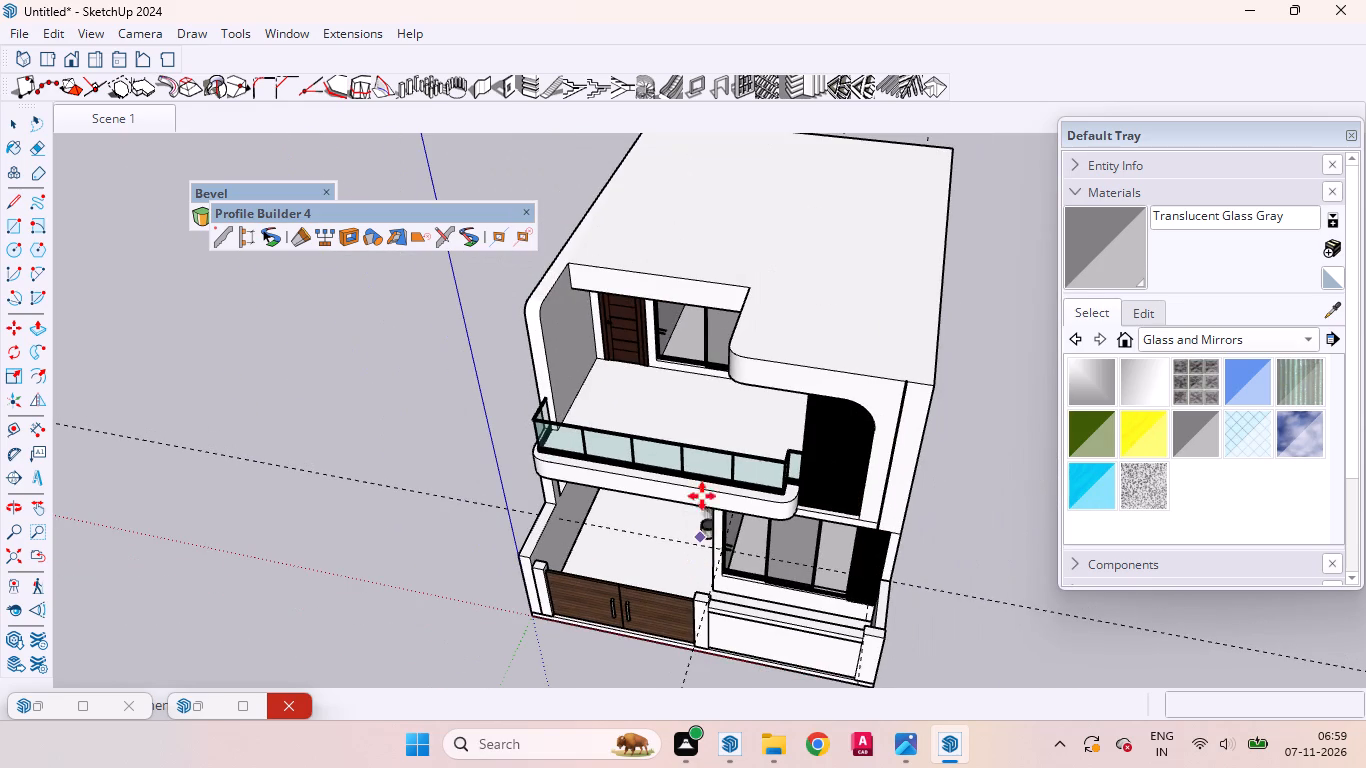
pyautogui.scroll(4, 719, 430)
pyautogui.scroll(-3, 719, 429)
pyautogui.moveTo(716, 432); pyautogui.dragTo(719, 423, button='middle')
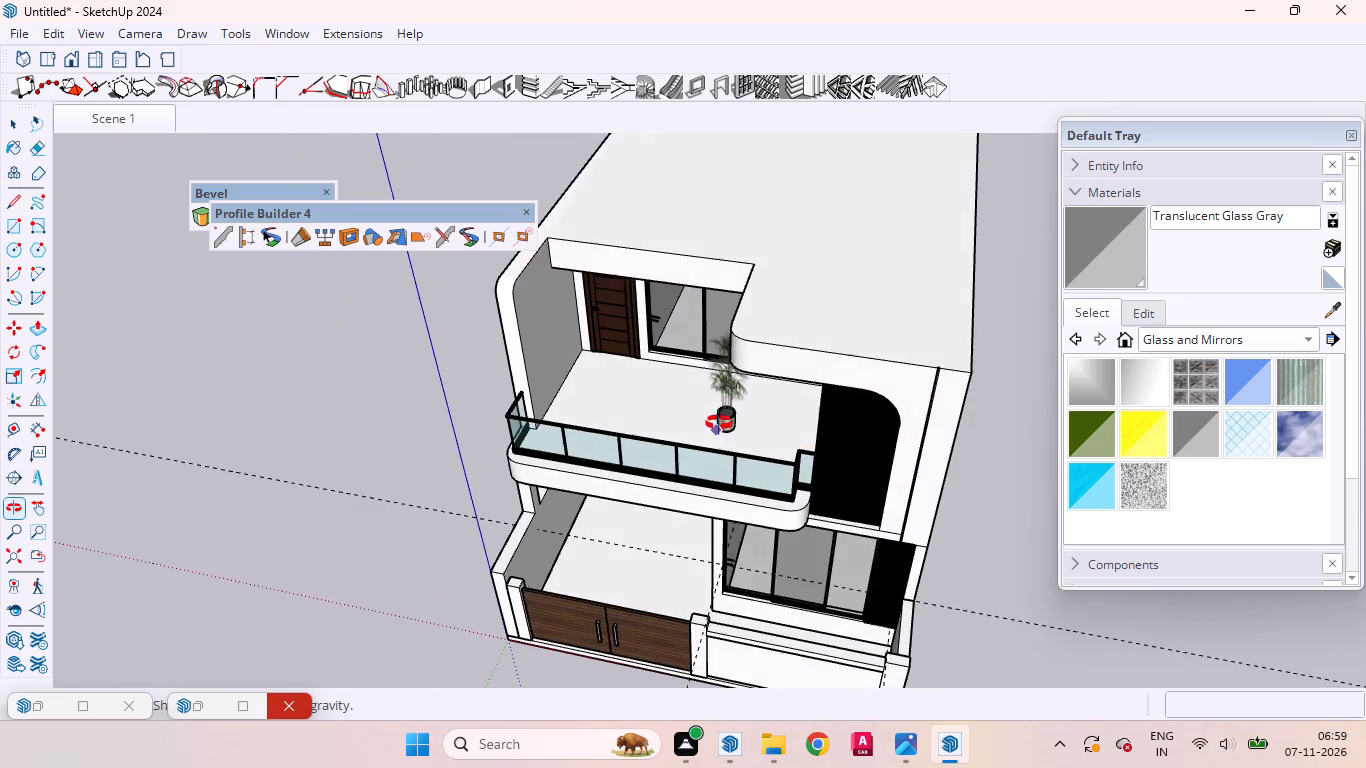
pyautogui.moveTo(719, 423); pyautogui.dragTo(888, 403, button='middle')
pyautogui.scroll(5, 888, 400)
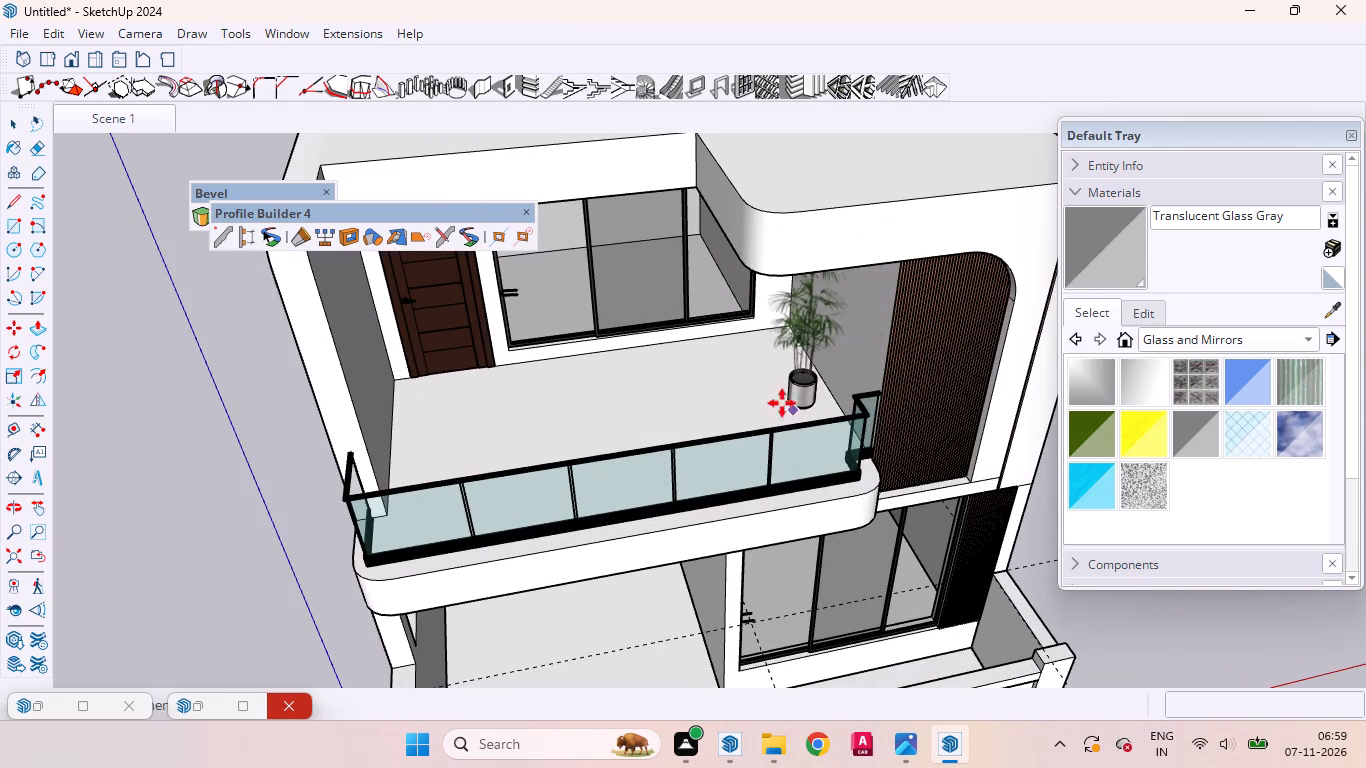
pyautogui.scroll(4, 764, 405)
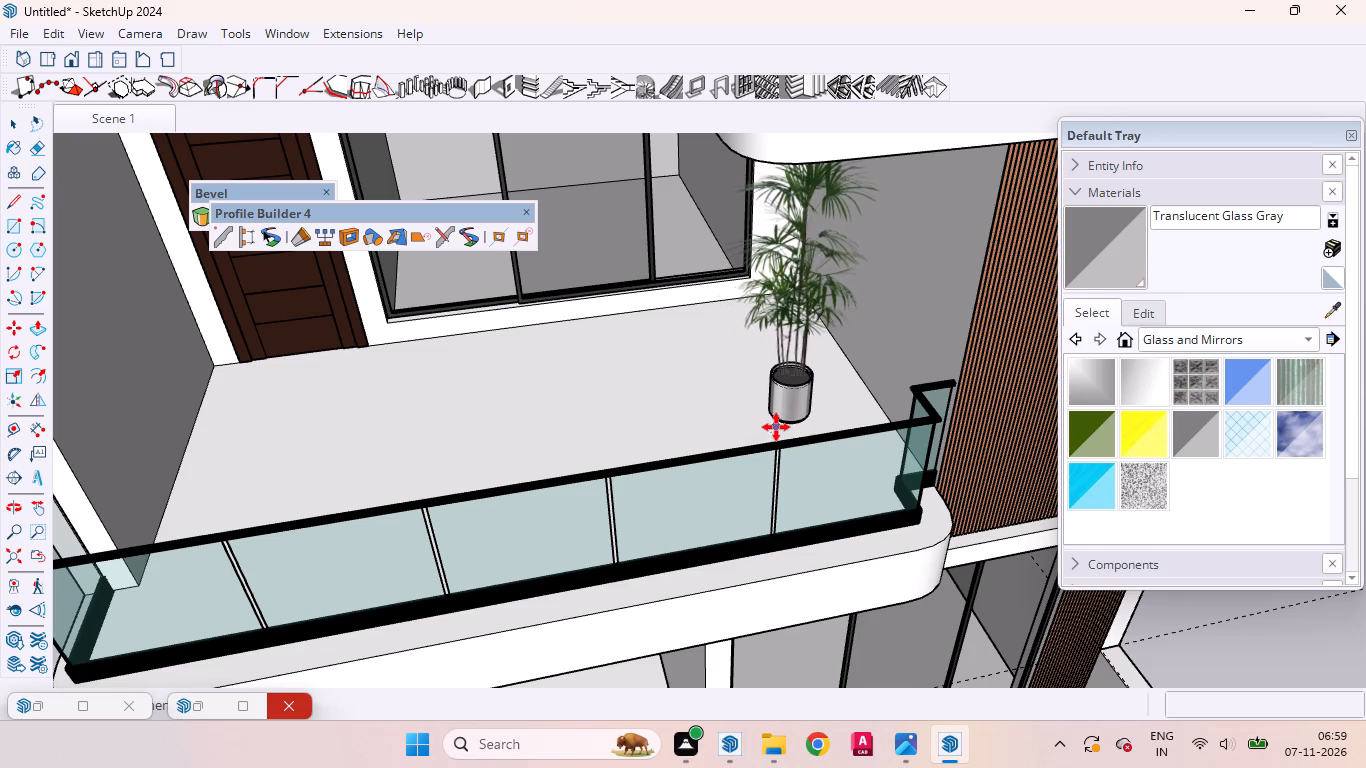
pyautogui.click(782, 428)
# Examine the potted palm's placement on the upper balcony from the front, above and close up, and clear its selection.
pyautogui.scroll(-4, 798, 444)
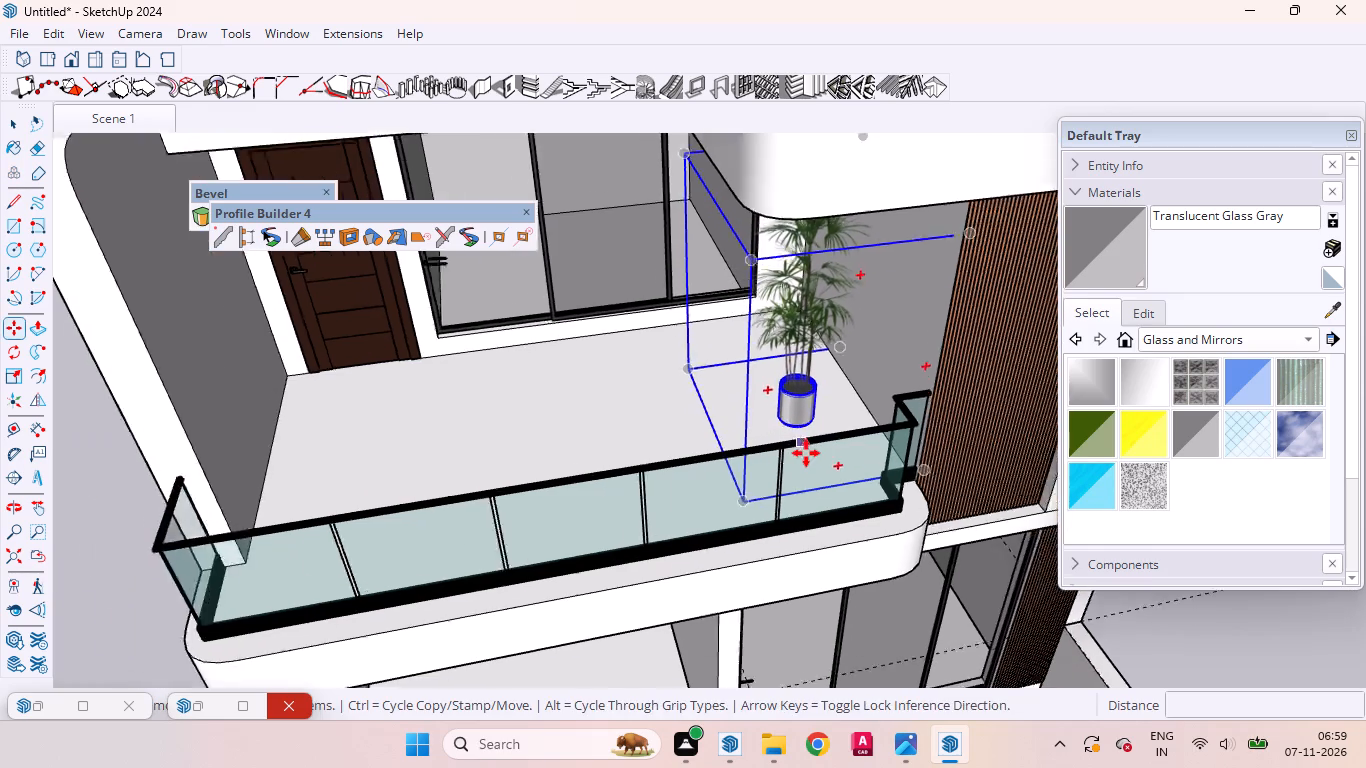
pyautogui.scroll(-1, 806, 453)
pyautogui.moveTo(806, 453); pyautogui.dragTo(736, 307, button='middle')
pyautogui.scroll(4, 736, 304)
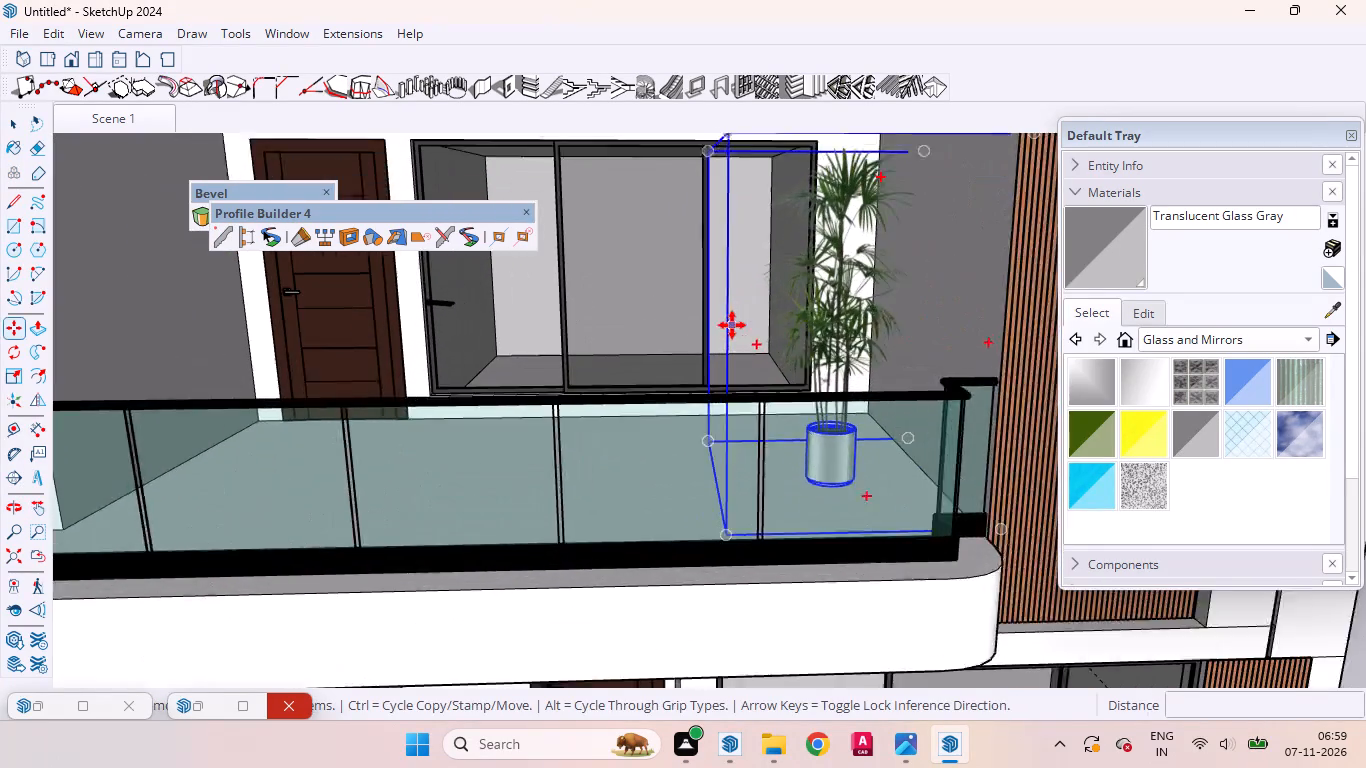
pyautogui.scroll(1, 732, 325)
pyautogui.scroll(1, 532, 543)
pyautogui.scroll(-1, 532, 543)
pyautogui.scroll(2, 532, 543)
pyautogui.scroll(7, 850, 170)
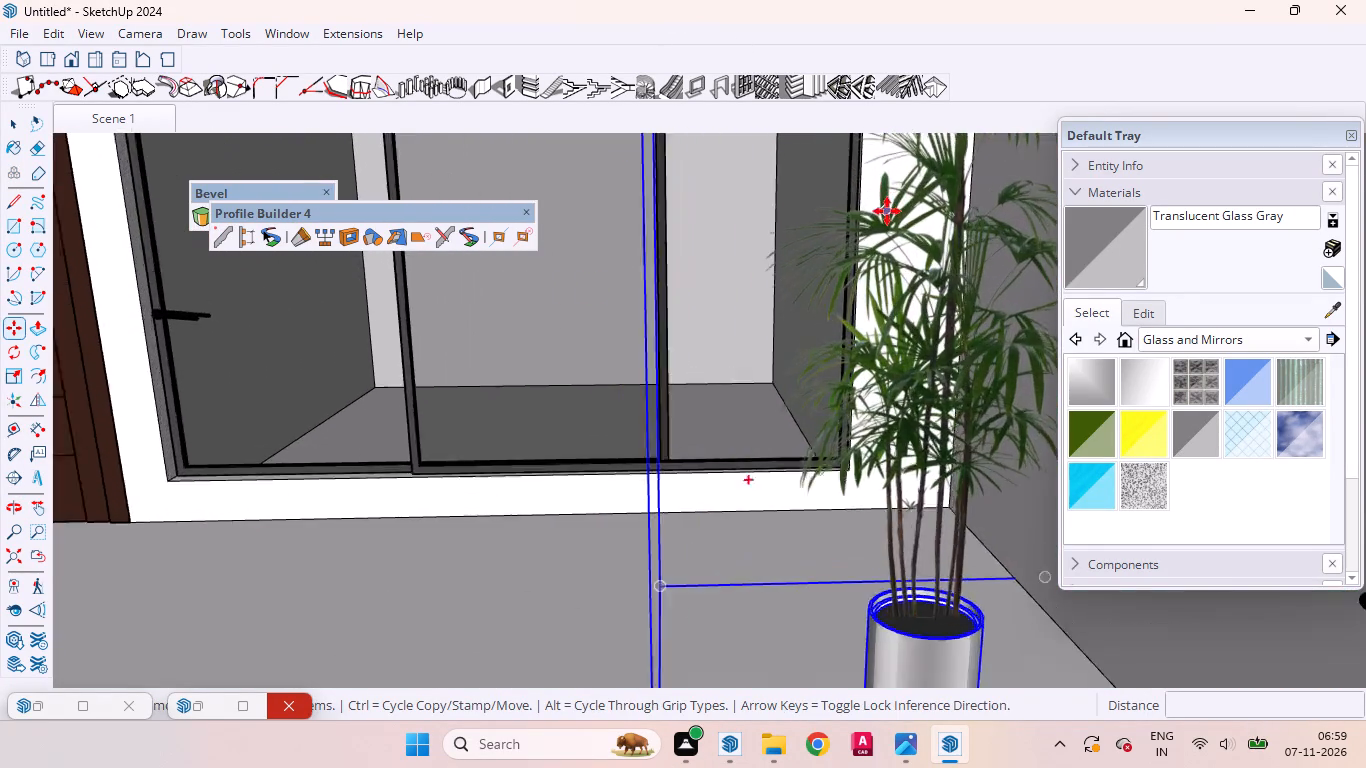
pyautogui.scroll(2, 887, 211)
pyautogui.scroll(-5, 883, 217)
pyautogui.moveTo(896, 299); pyautogui.dragTo(1005, 361, button='middle')
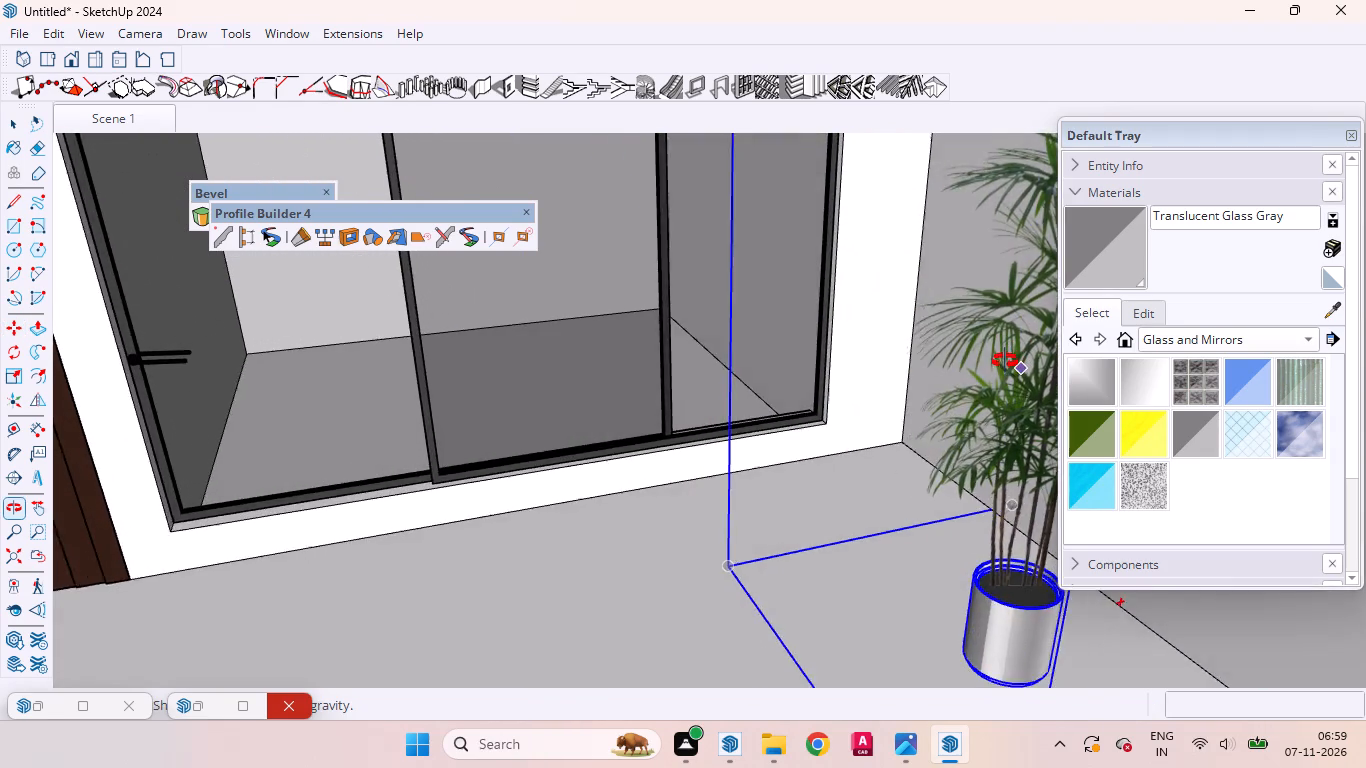
pyautogui.moveTo(1005, 361); pyautogui.dragTo(835, 369, button='middle')
pyautogui.scroll(11, 949, 359)
pyautogui.scroll(7, 900, 523)
pyautogui.scroll(-1, 903, 552)
pyautogui.scroll(5, 903, 552)
pyautogui.moveTo(901, 555); pyautogui.dragTo(945, 400, button='middle')
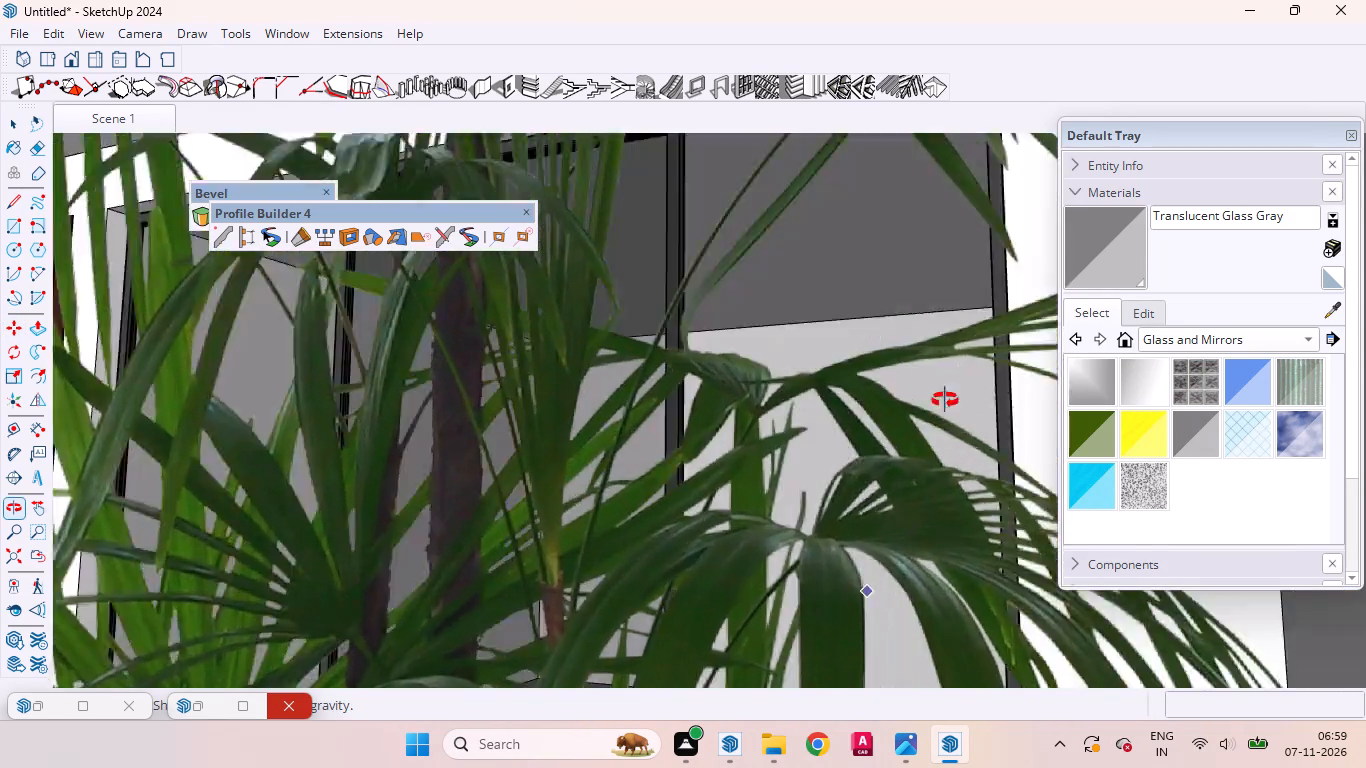
pyautogui.moveTo(945, 400); pyautogui.dragTo(1045, 414, button='middle')
pyautogui.scroll(-14, 986, 380)
pyautogui.scroll(1, 845, 363)
pyautogui.scroll(-4, 844, 364)
pyautogui.scroll(-5, 731, 405)
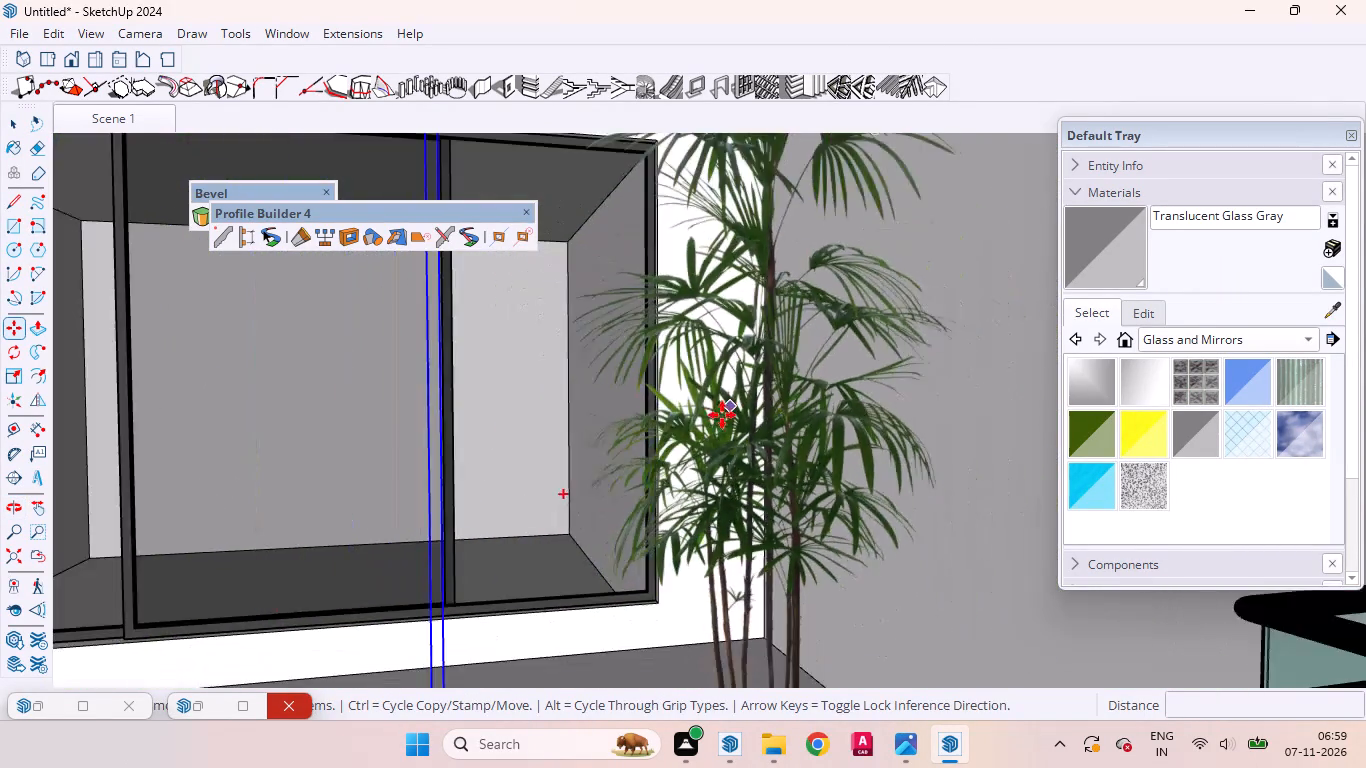
pyautogui.scroll(-5, 714, 419)
pyautogui.scroll(2, 714, 419)
pyautogui.scroll(-8, 714, 419)
pyautogui.moveTo(654, 400); pyautogui.dragTo(851, 468, button='middle')
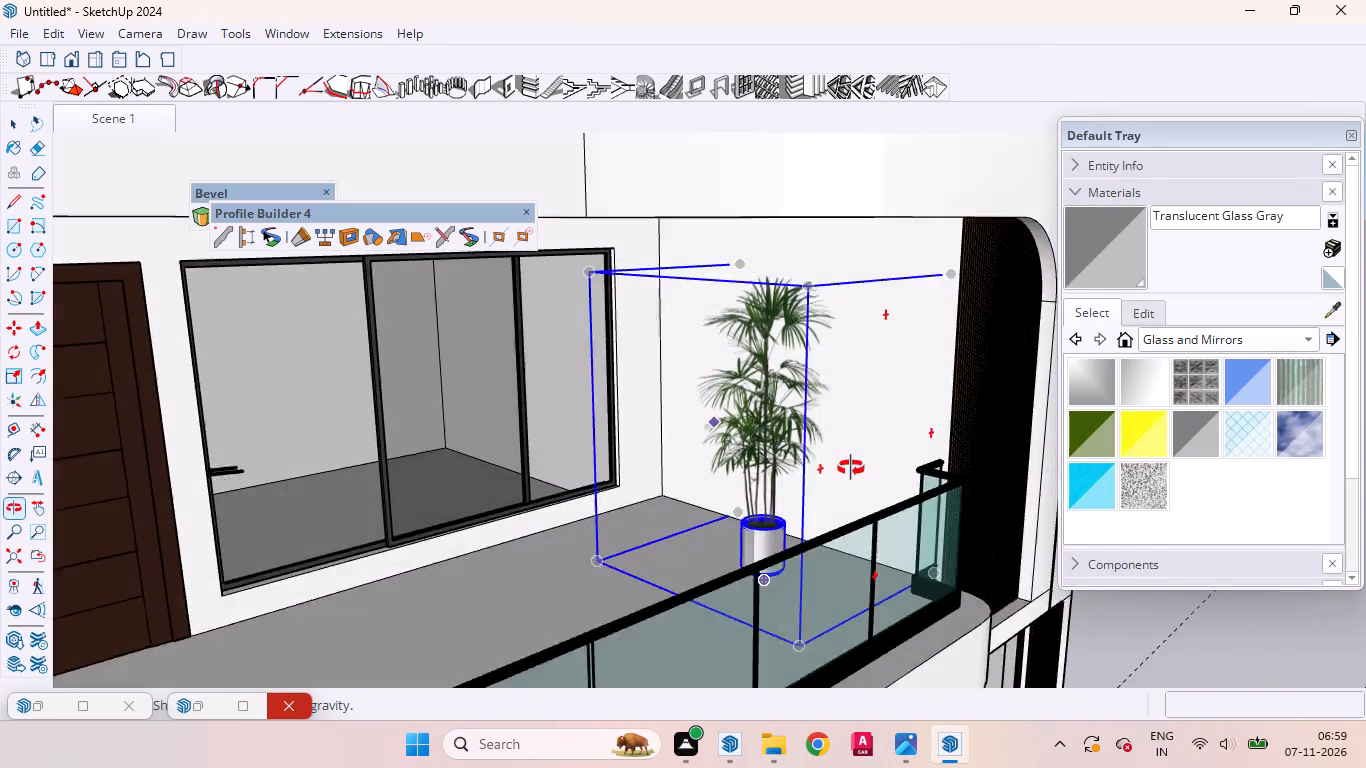
pyautogui.moveTo(851, 468); pyautogui.dragTo(916, 492, button='middle')
pyautogui.scroll(12, 819, 457)
pyautogui.moveTo(695, 489); pyautogui.dragTo(723, 508, button='middle')
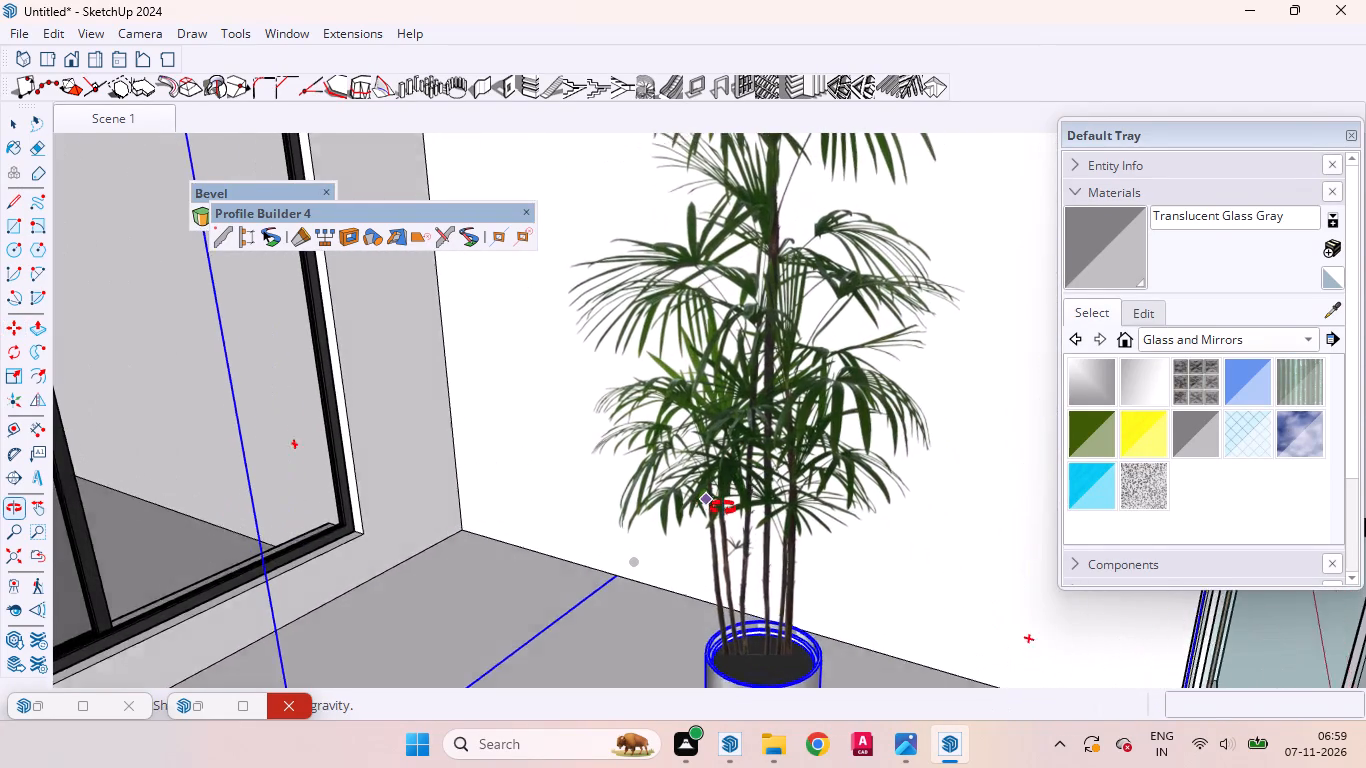
pyautogui.moveTo(723, 508); pyautogui.dragTo(772, 535, button='middle')
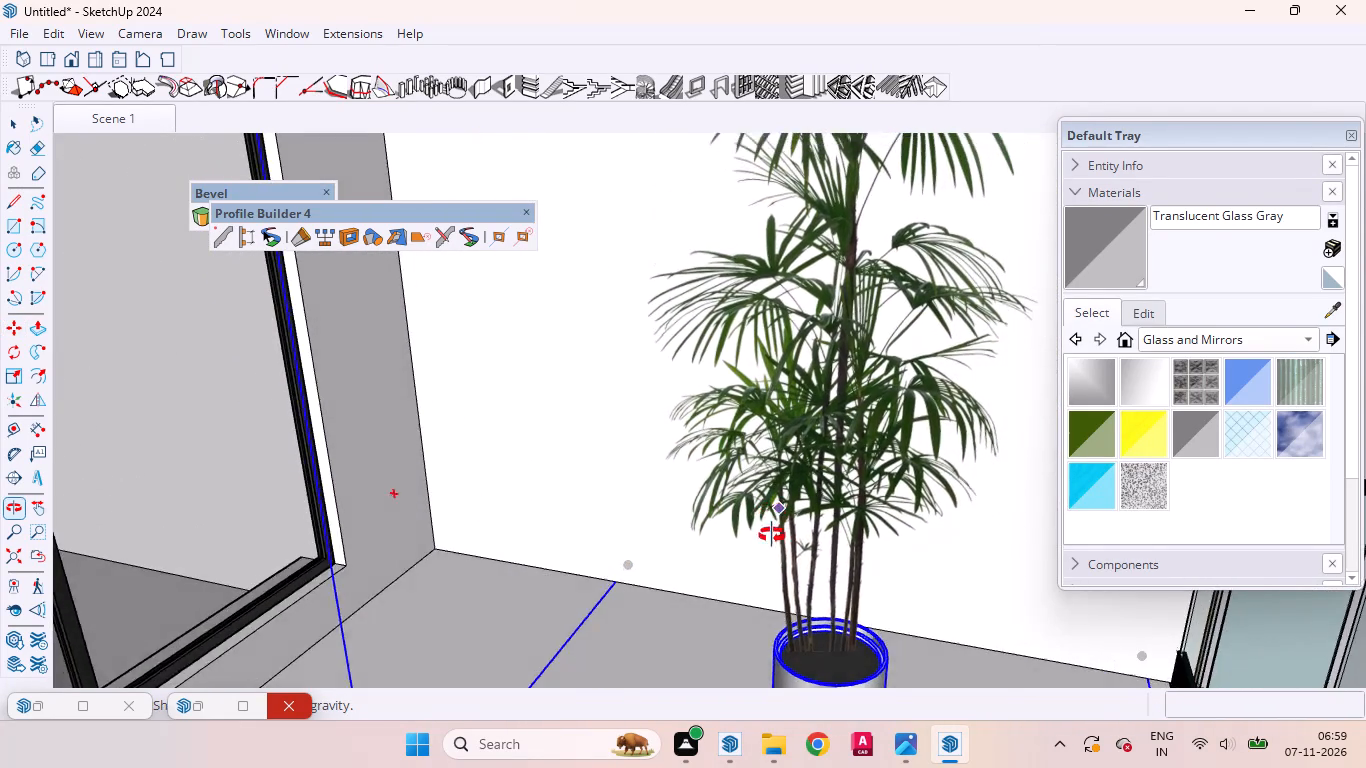
pyautogui.moveTo(772, 535); pyautogui.dragTo(448, 487, button='middle')
pyautogui.scroll(-6, 478, 439)
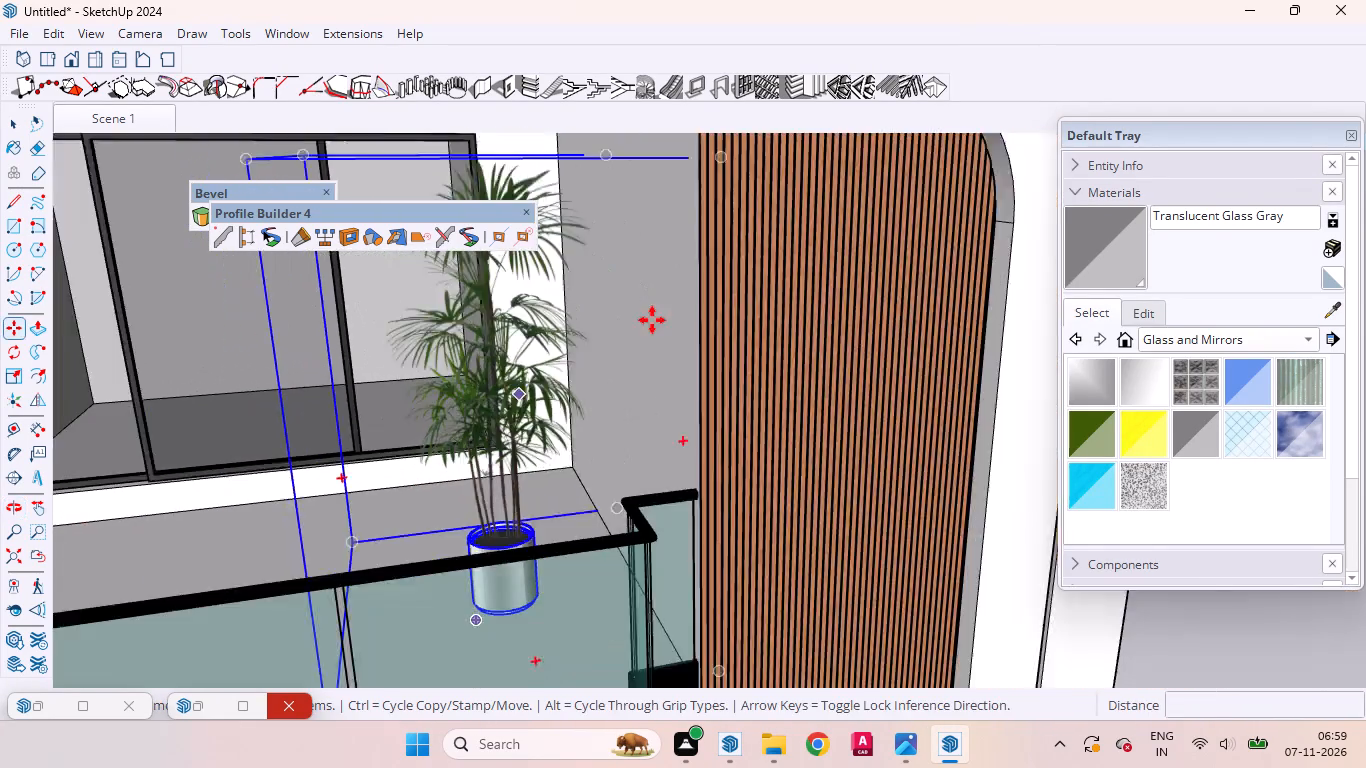
pyautogui.scroll(-13, 652, 320)
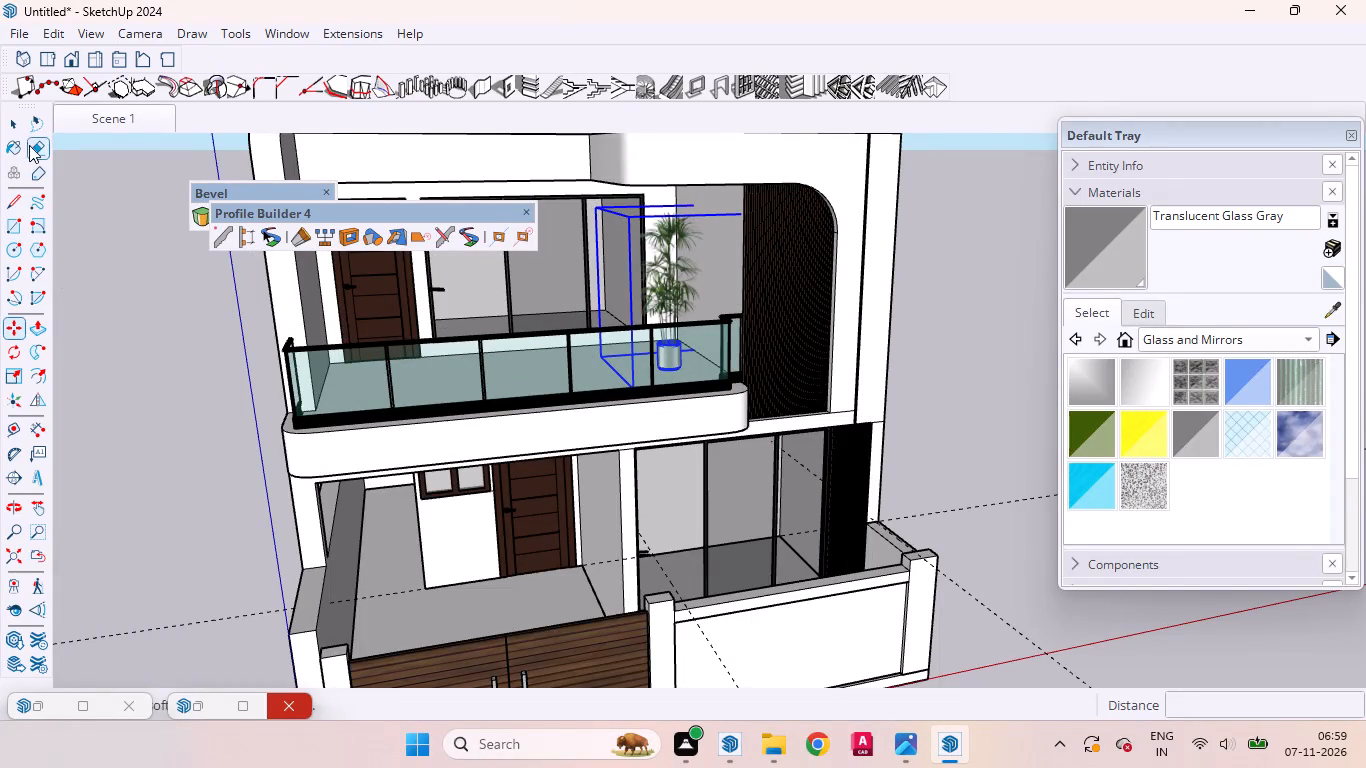
pyautogui.click(18, 129)
pyautogui.click(191, 354)
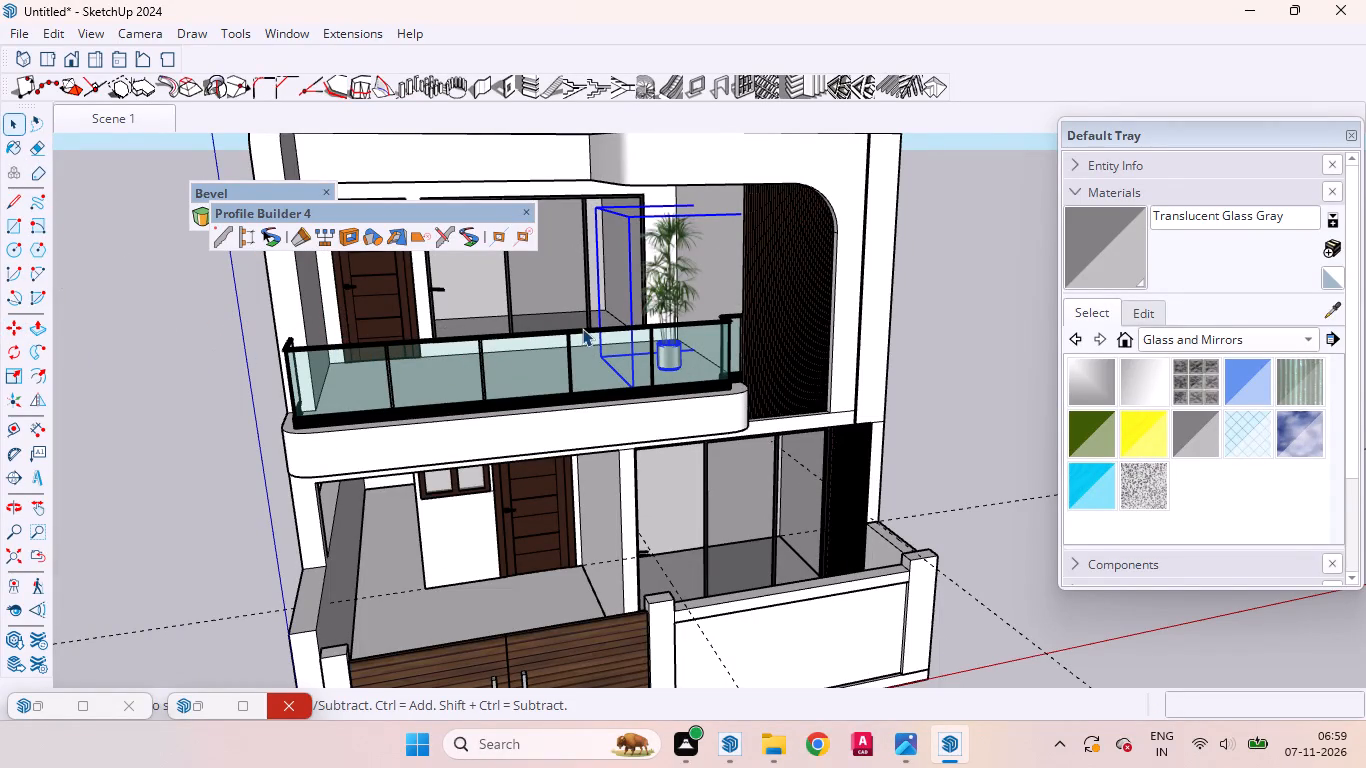
# Move the potted palm about 6" across the upper balcony floor toward the side wall.
pyautogui.scroll(5, 751, 373)
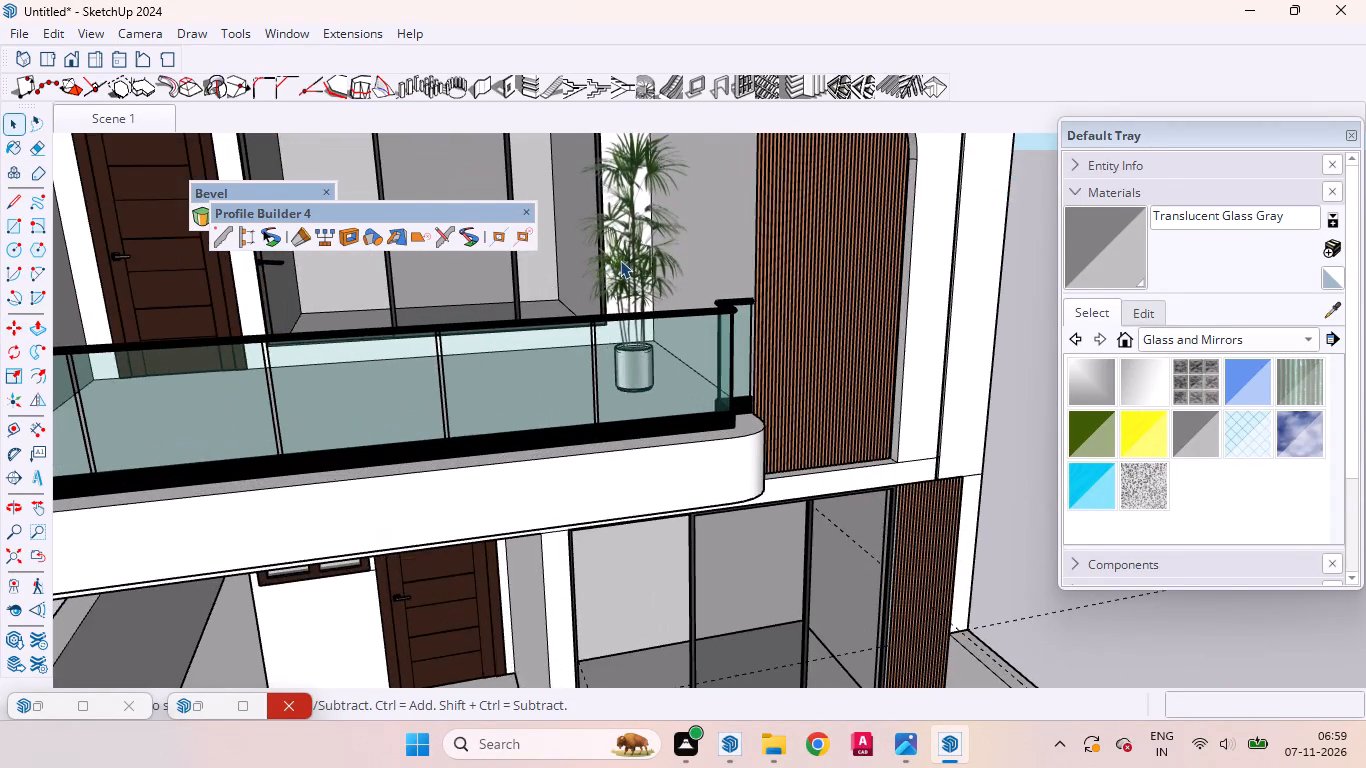
pyautogui.scroll(-6, 620, 260)
pyautogui.scroll(5, 547, 252)
pyautogui.moveTo(557, 252); pyautogui.dragTo(639, 372, button='middle')
pyautogui.scroll(2, 659, 381)
pyautogui.scroll(-2, 688, 396)
pyautogui.scroll(2, 695, 400)
pyautogui.scroll(-7, 730, 408)
pyautogui.scroll(6, 763, 390)
pyautogui.moveTo(783, 433); pyautogui.dragTo(778, 433, button='middle')
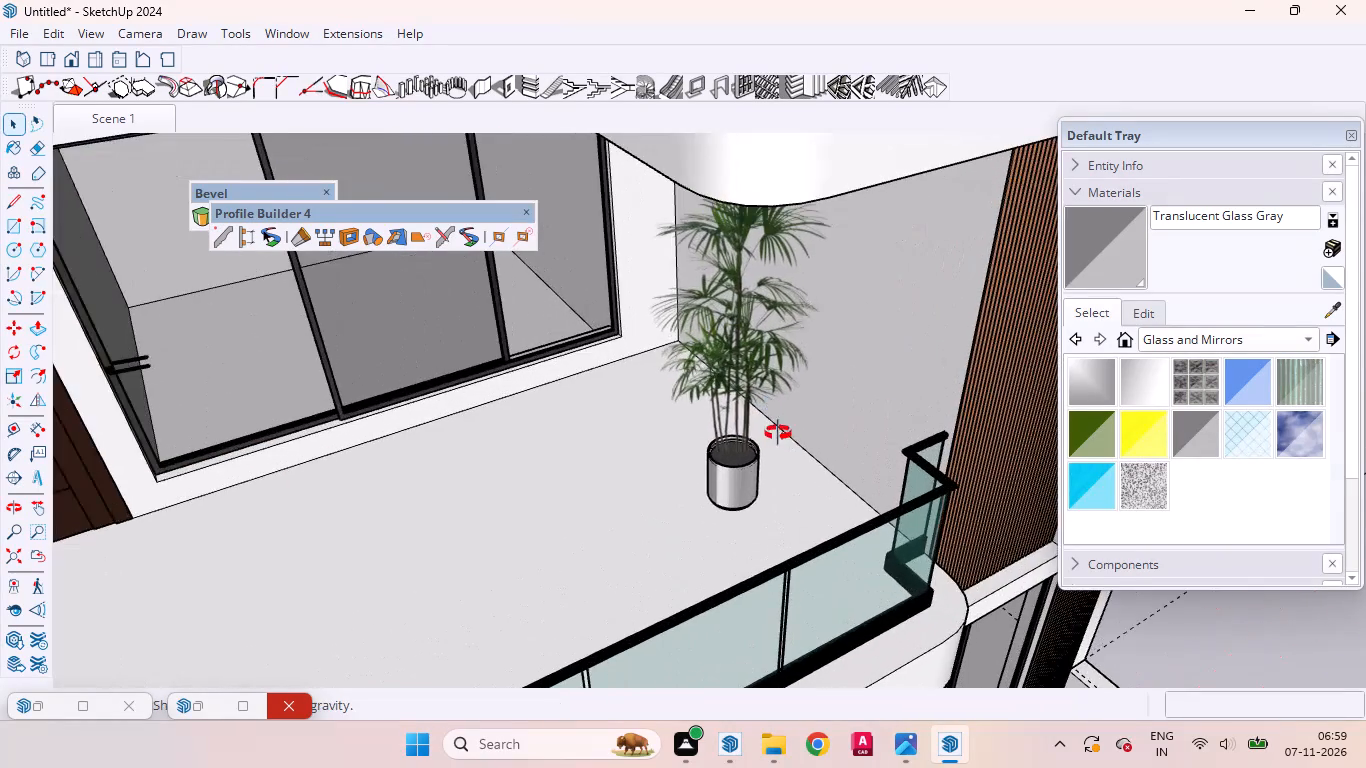
pyautogui.moveTo(778, 433); pyautogui.dragTo(764, 402, button='middle')
pyautogui.scroll(5, 761, 394)
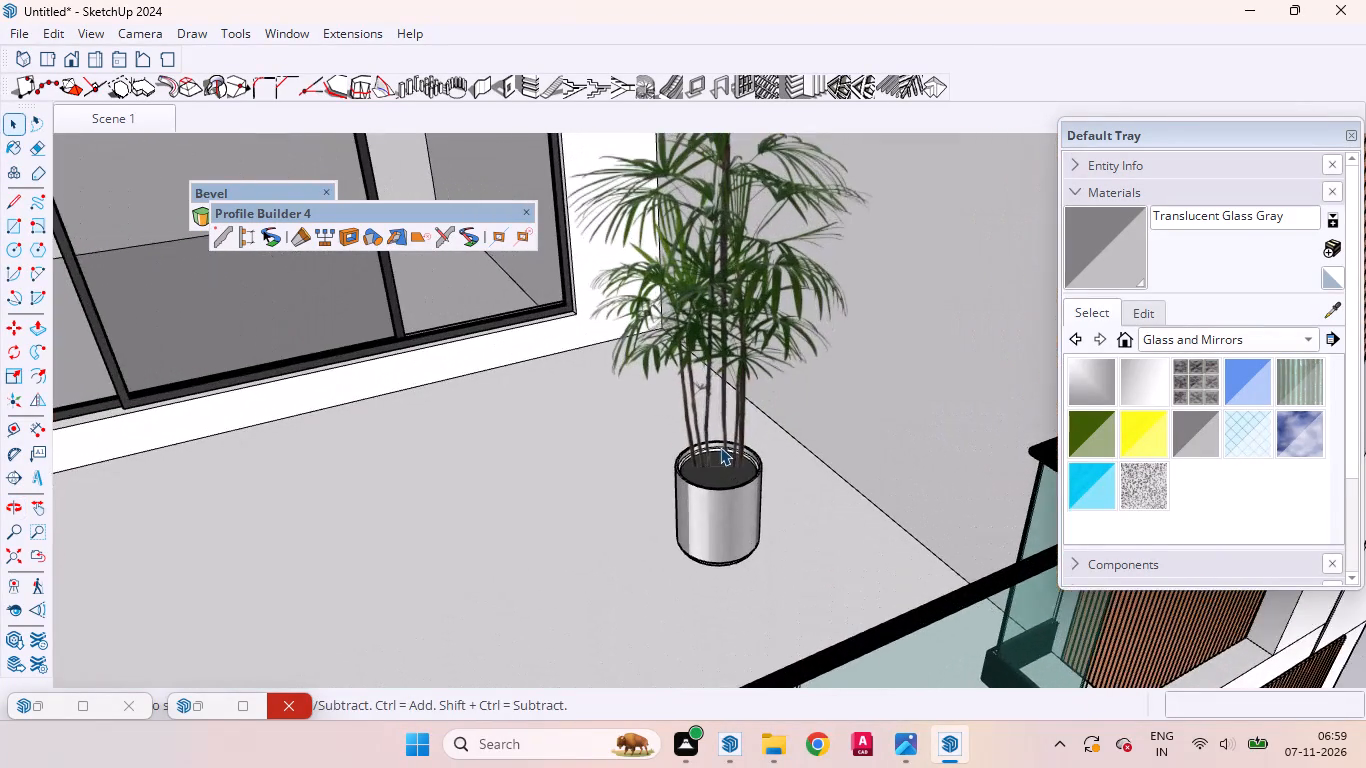
pyautogui.click(725, 463)
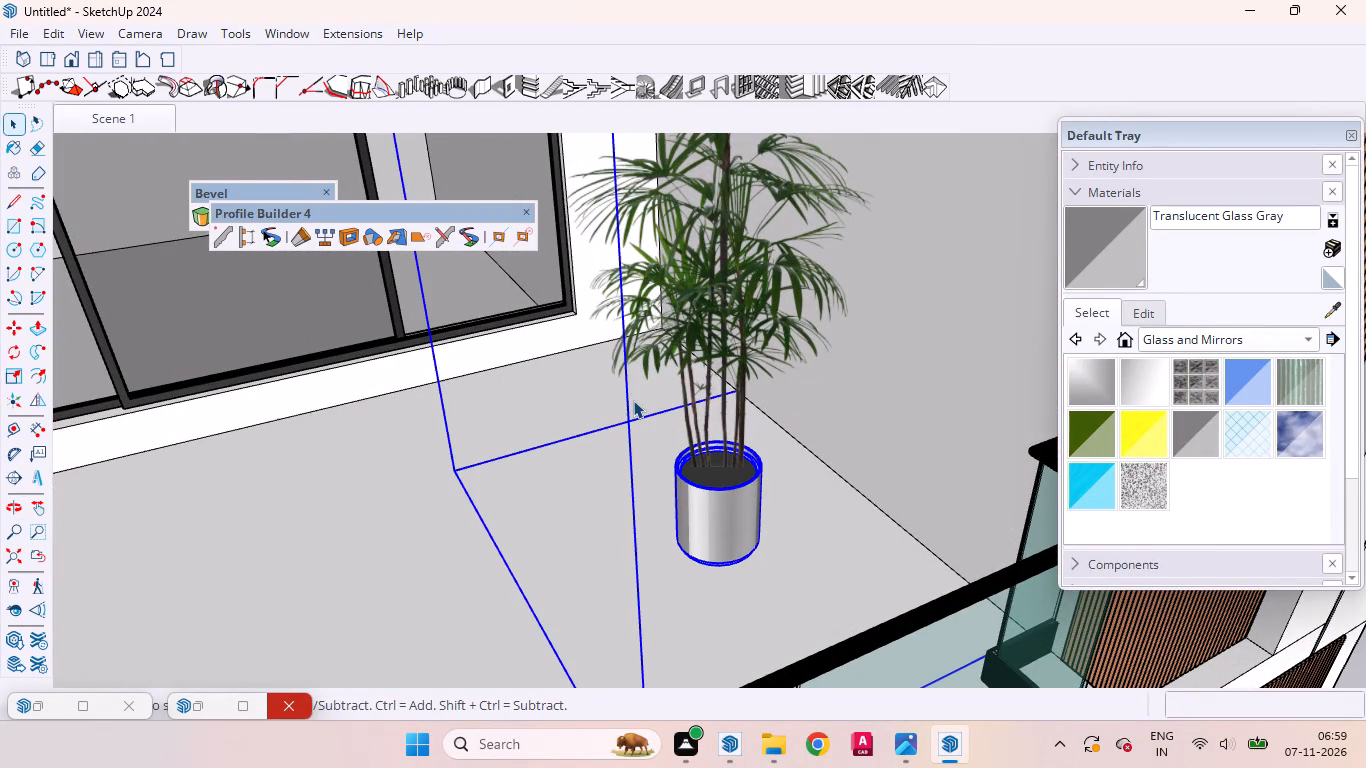
pyautogui.press('m')
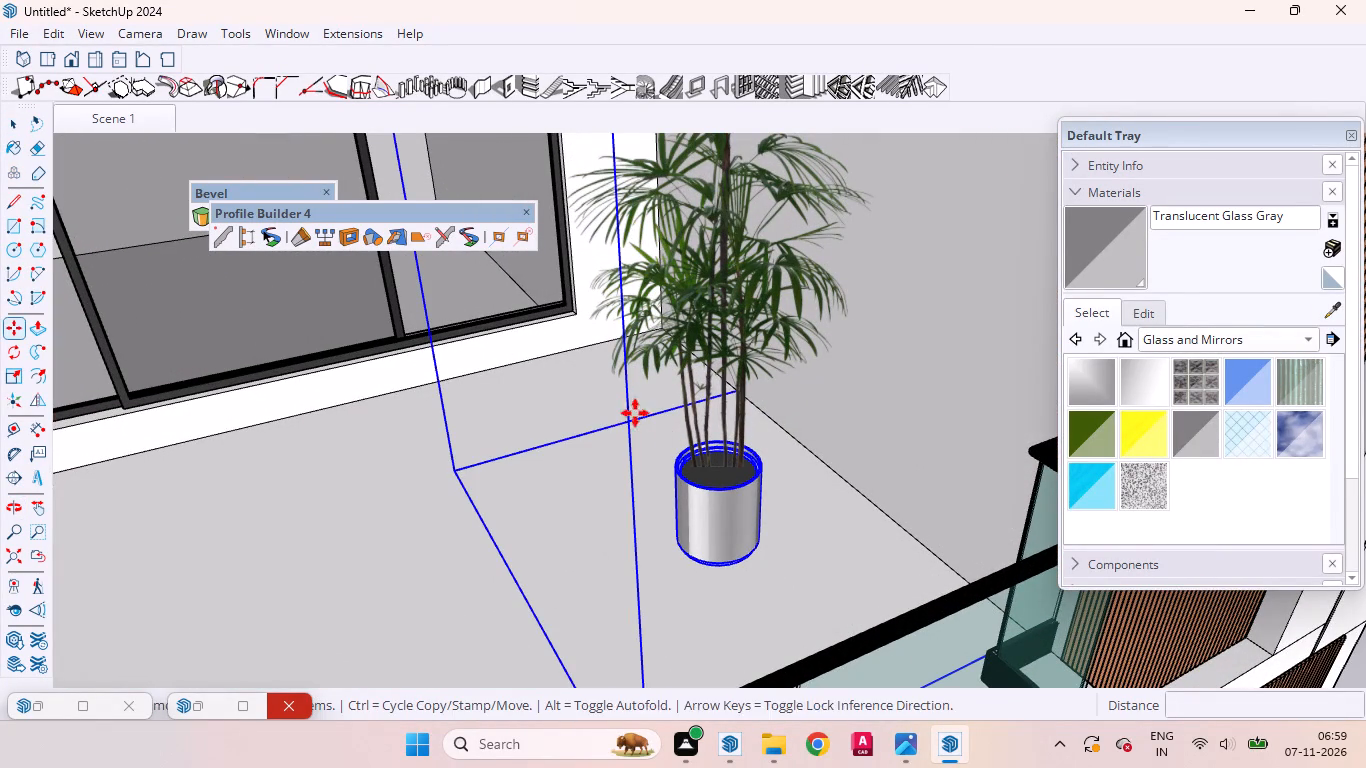
pyautogui.click(613, 515)
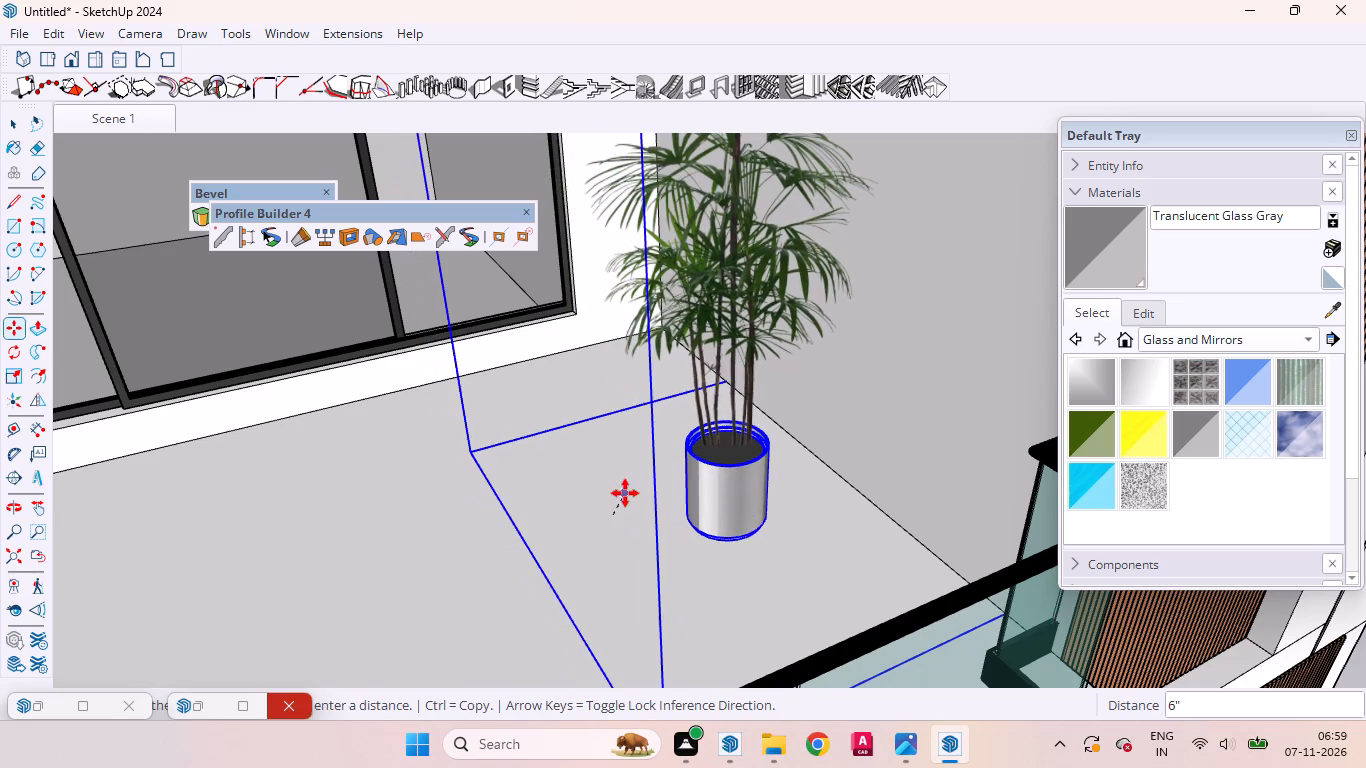
pyautogui.click(643, 492)
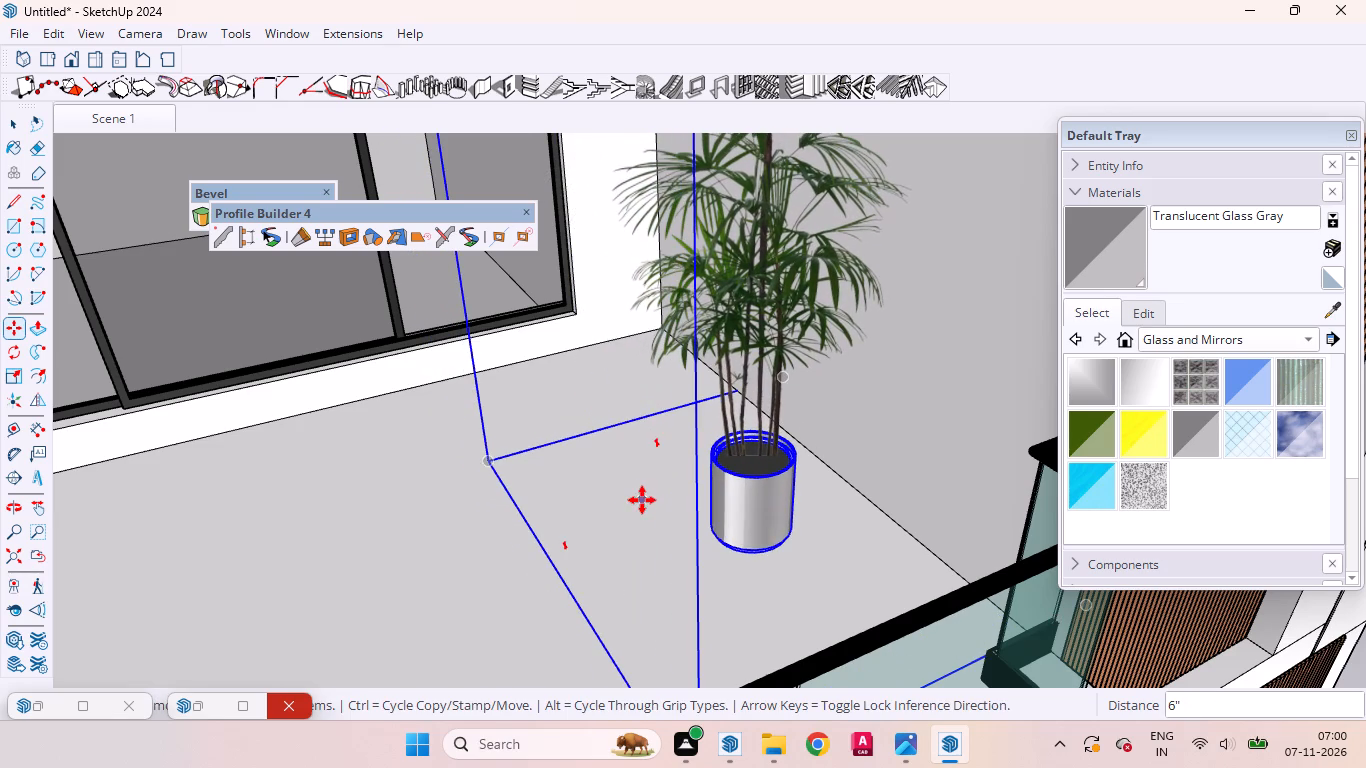
# Move the potted palm about 1' 10" across the balcony floor toward the front glass railing and deselect it.
pyautogui.scroll(-8, 642, 505)
pyautogui.moveTo(598, 493); pyautogui.dragTo(434, 381, button='middle')
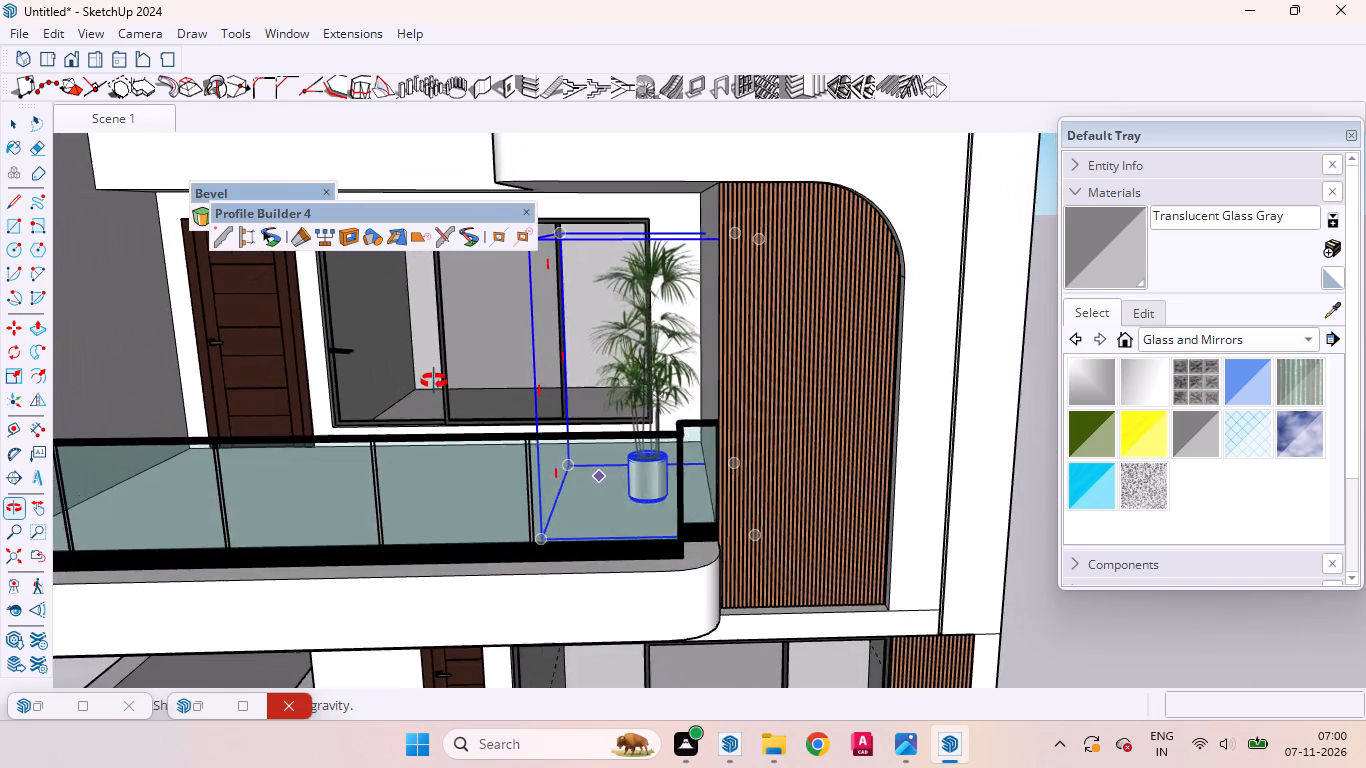
pyautogui.moveTo(434, 381); pyautogui.dragTo(621, 627, button='middle')
pyautogui.click(576, 557)
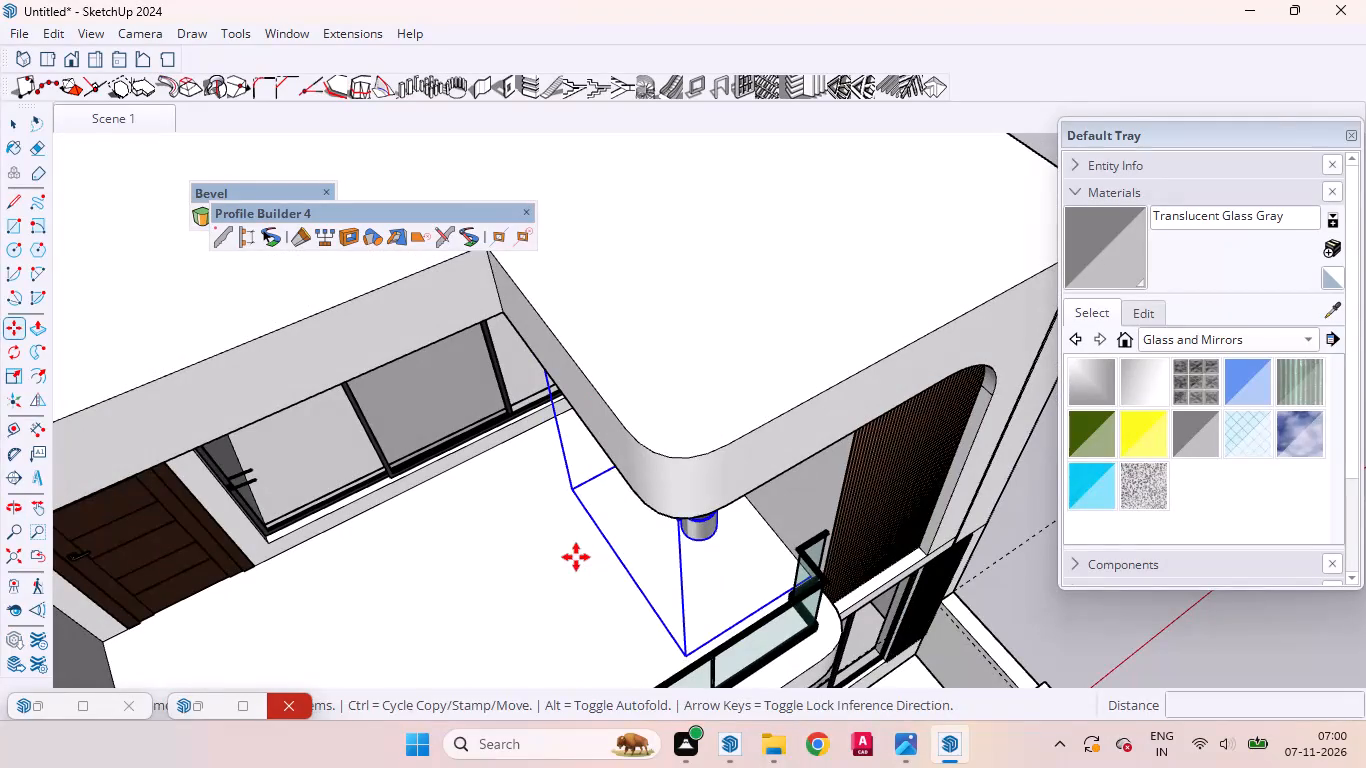
pyautogui.click(615, 601)
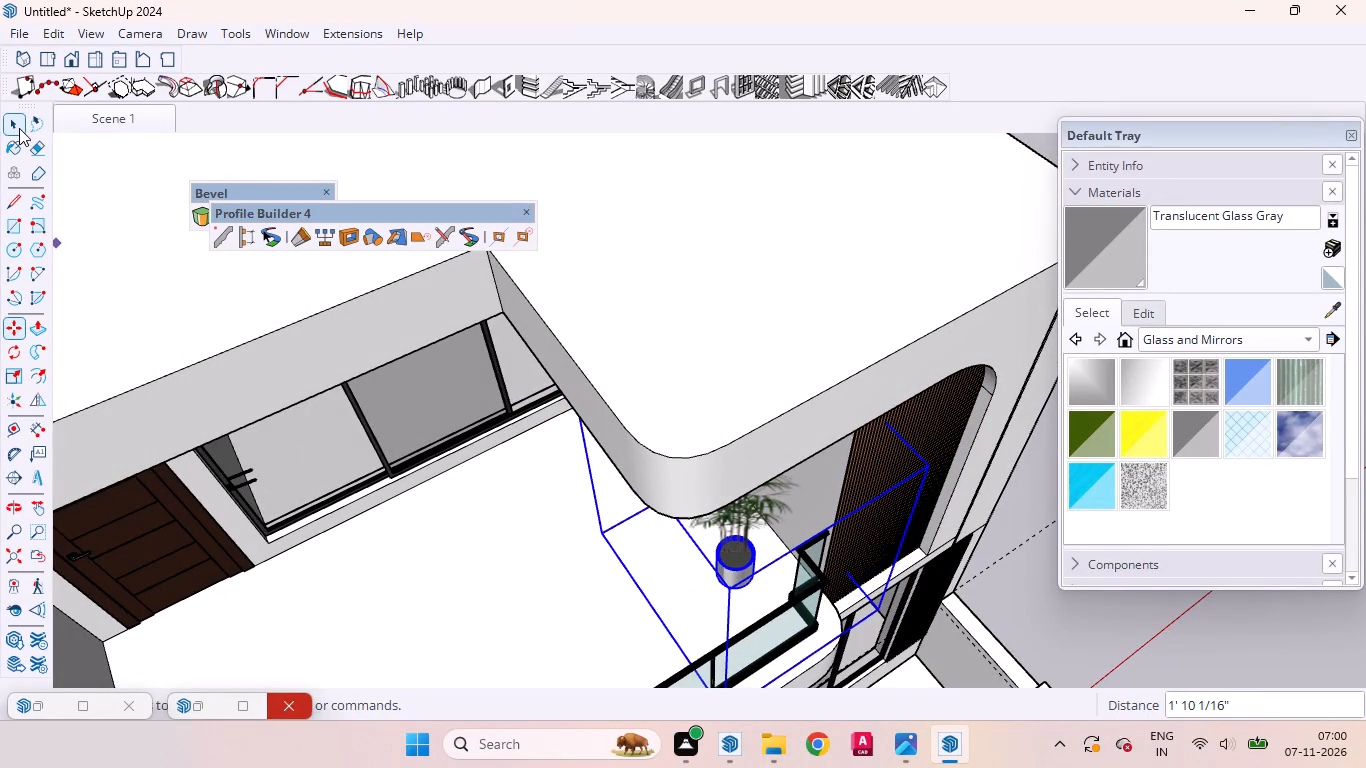
pyautogui.moveTo(17, 132); pyautogui.dragTo(27, 156)
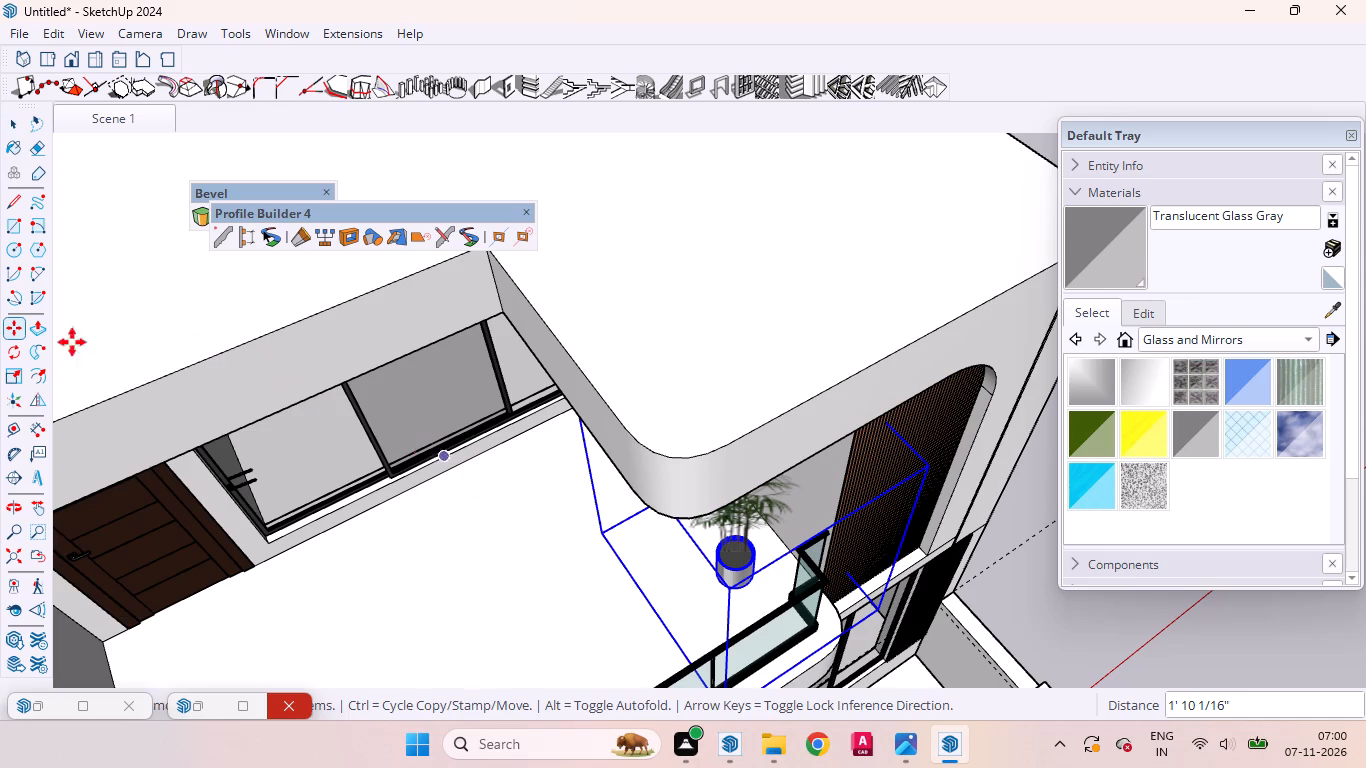
pyautogui.click(19, 126)
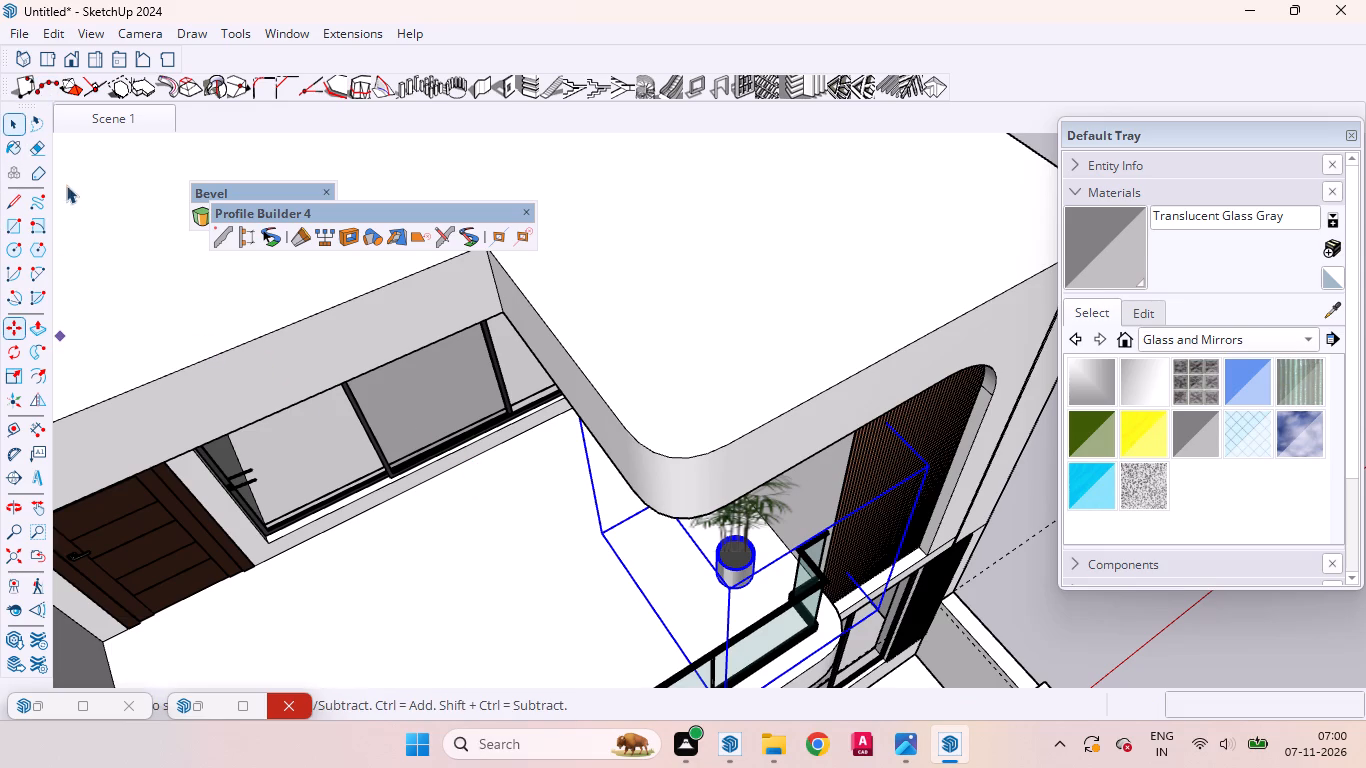
pyautogui.scroll(-14, 562, 541)
pyautogui.scroll(1, 543, 420)
pyautogui.scroll(-1, 545, 420)
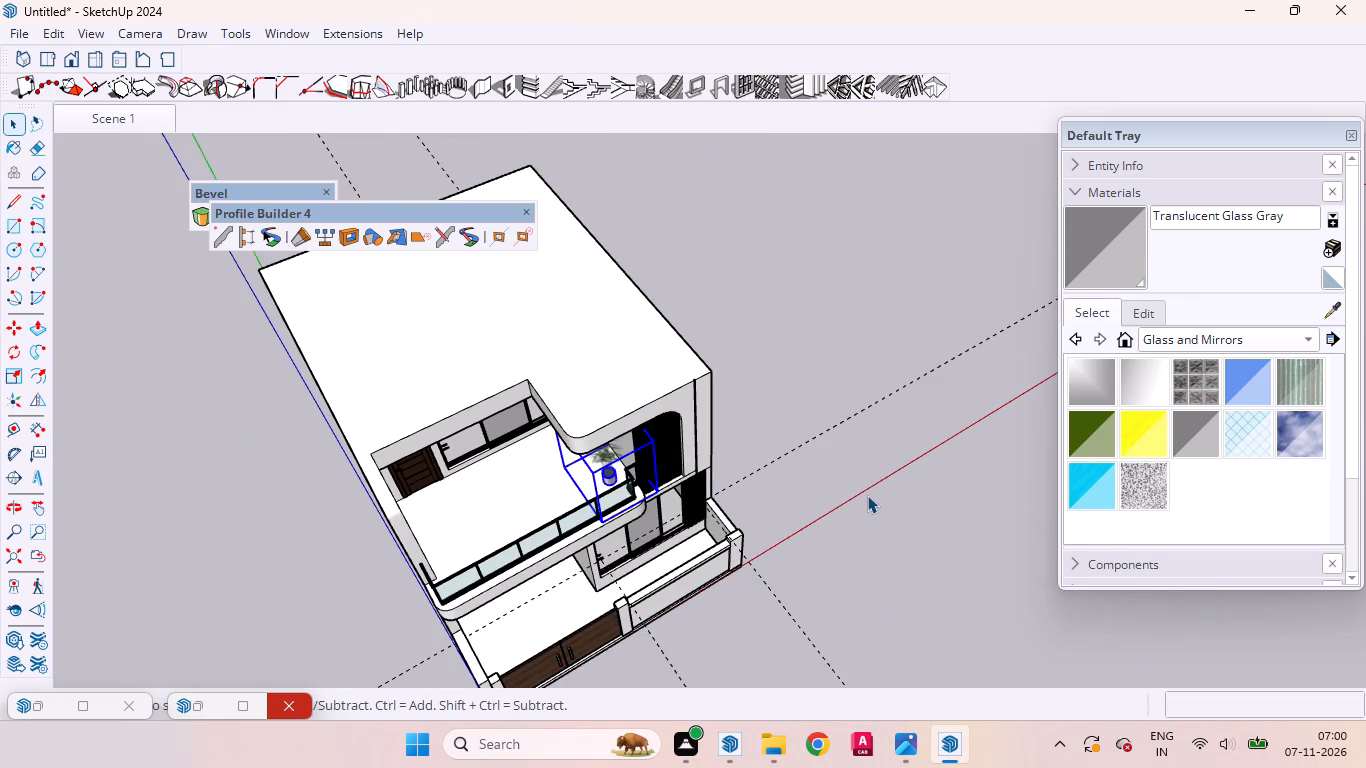
pyautogui.click(867, 495)
# Inspect the palm's new position behind the balcony railing from the front and against the whole facade.
pyautogui.moveTo(867, 495); pyautogui.dragTo(627, 314, button='middle')
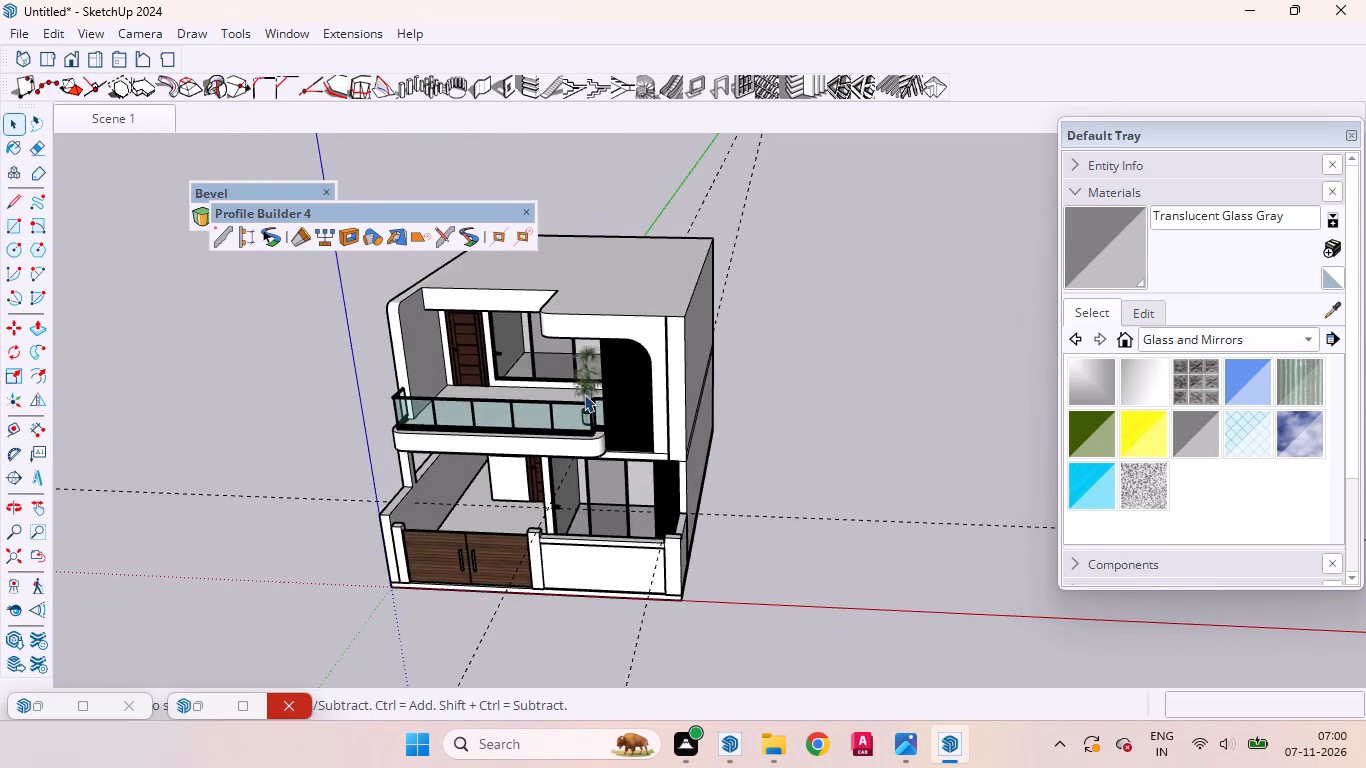
pyautogui.scroll(13, 584, 394)
pyautogui.moveTo(554, 364); pyautogui.dragTo(612, 343, button='middle')
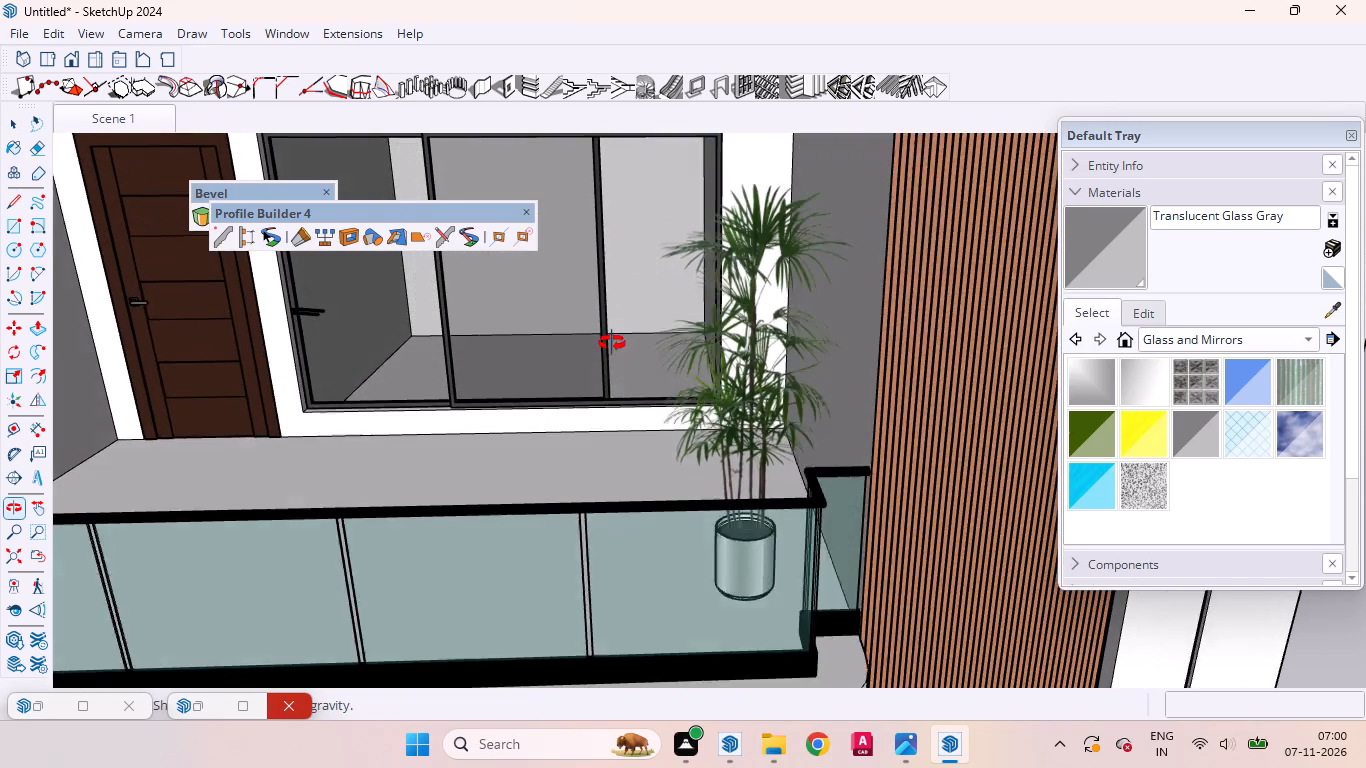
pyautogui.moveTo(612, 343); pyautogui.dragTo(625, 344, button='middle')
pyautogui.scroll(1, 625, 344)
pyautogui.scroll(-9, 625, 344)
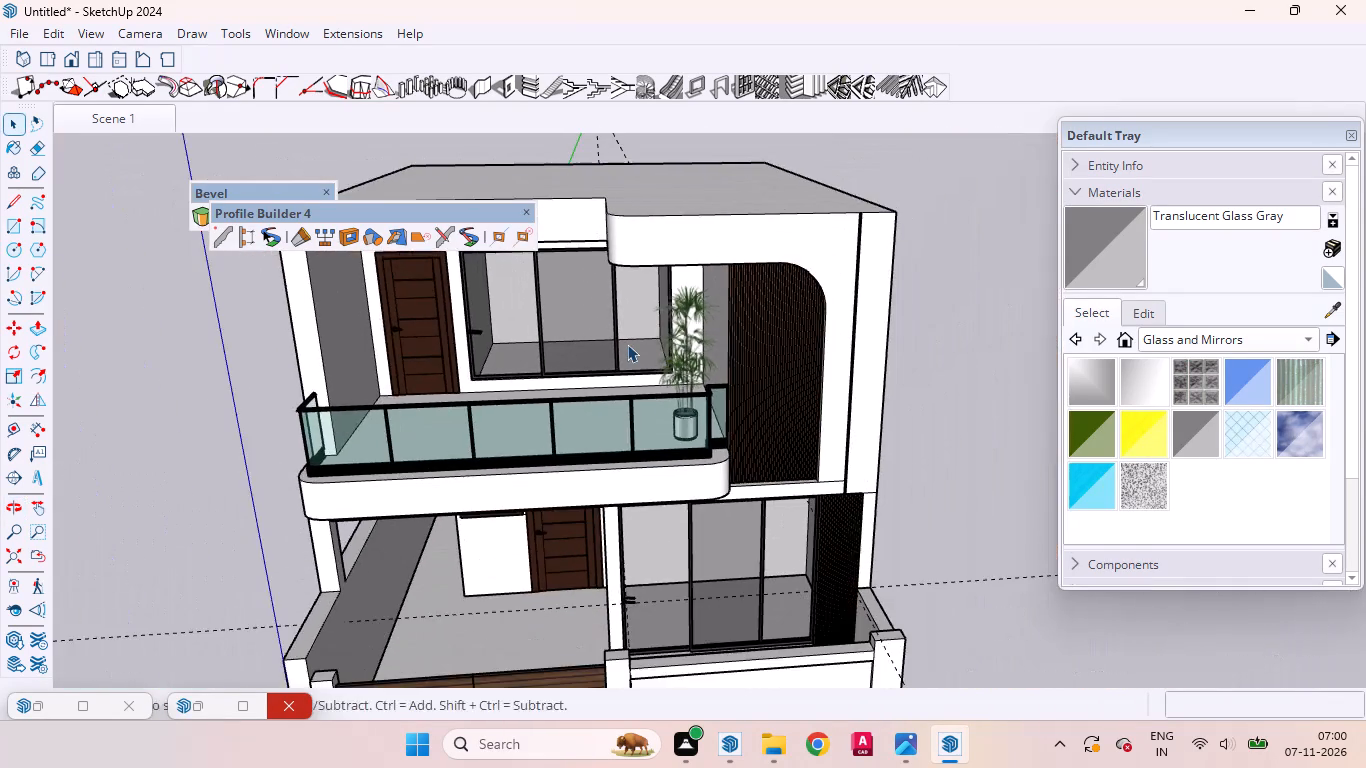
pyautogui.scroll(-3, 627, 344)
pyautogui.scroll(2, 627, 344)
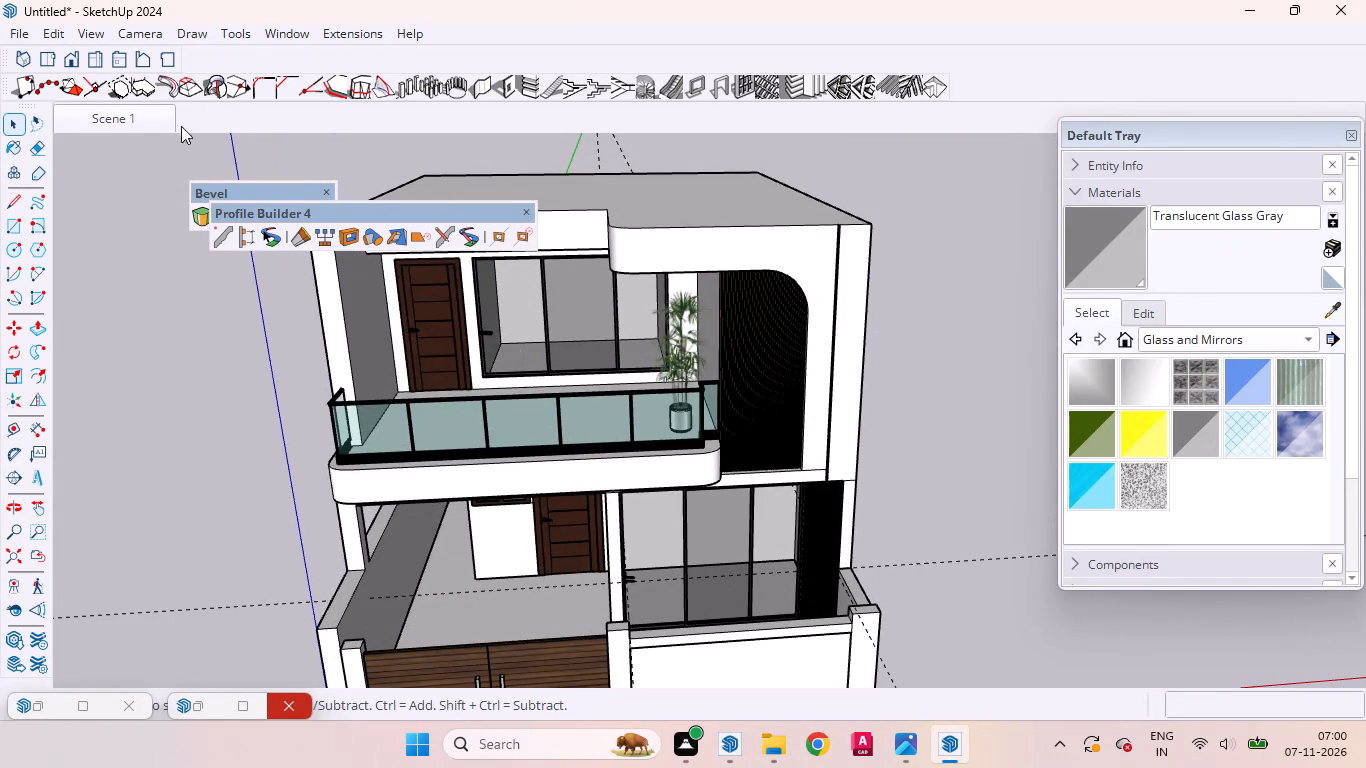
# In the Scene 1 front view, move the potted palm 6" away from the slatted wall toward the sliding glass door.
pyautogui.click(147, 127)
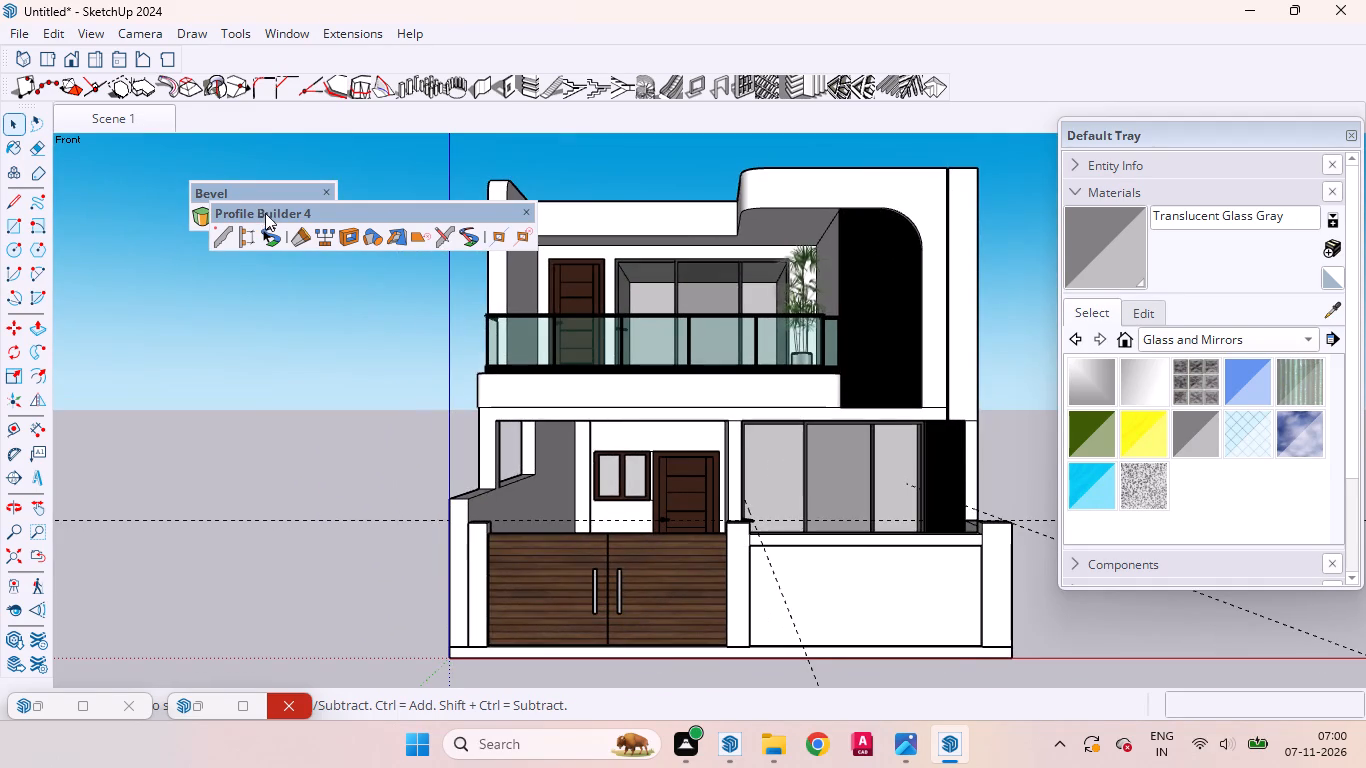
pyautogui.click(804, 283)
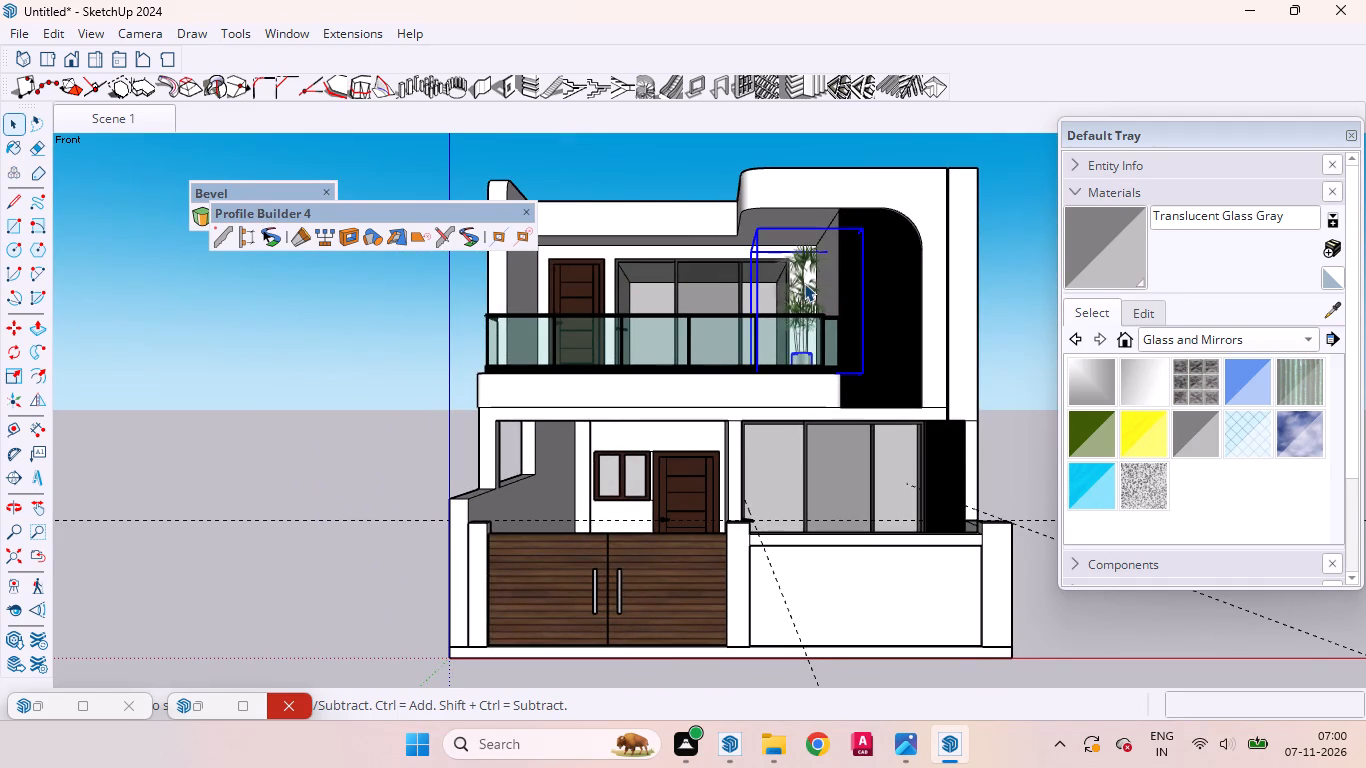
pyautogui.press('m')
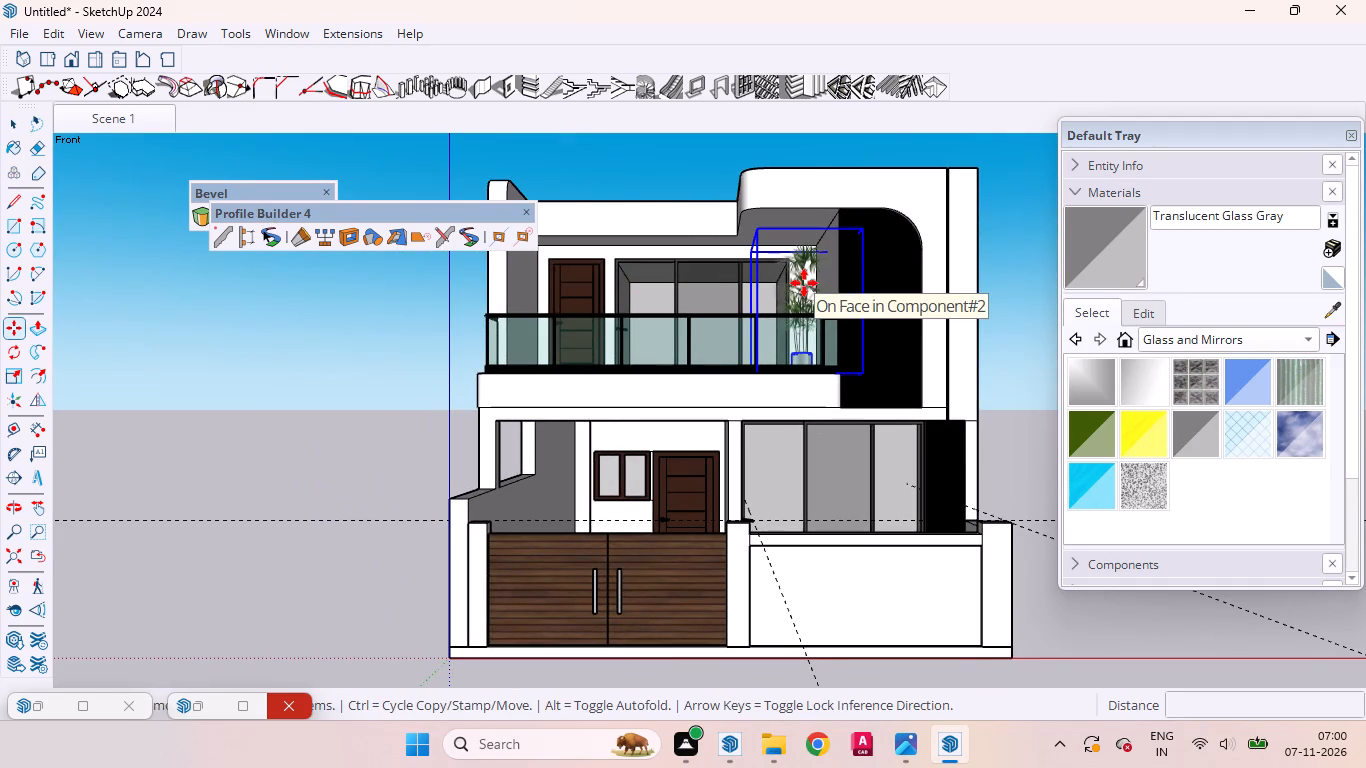
pyautogui.click(876, 182)
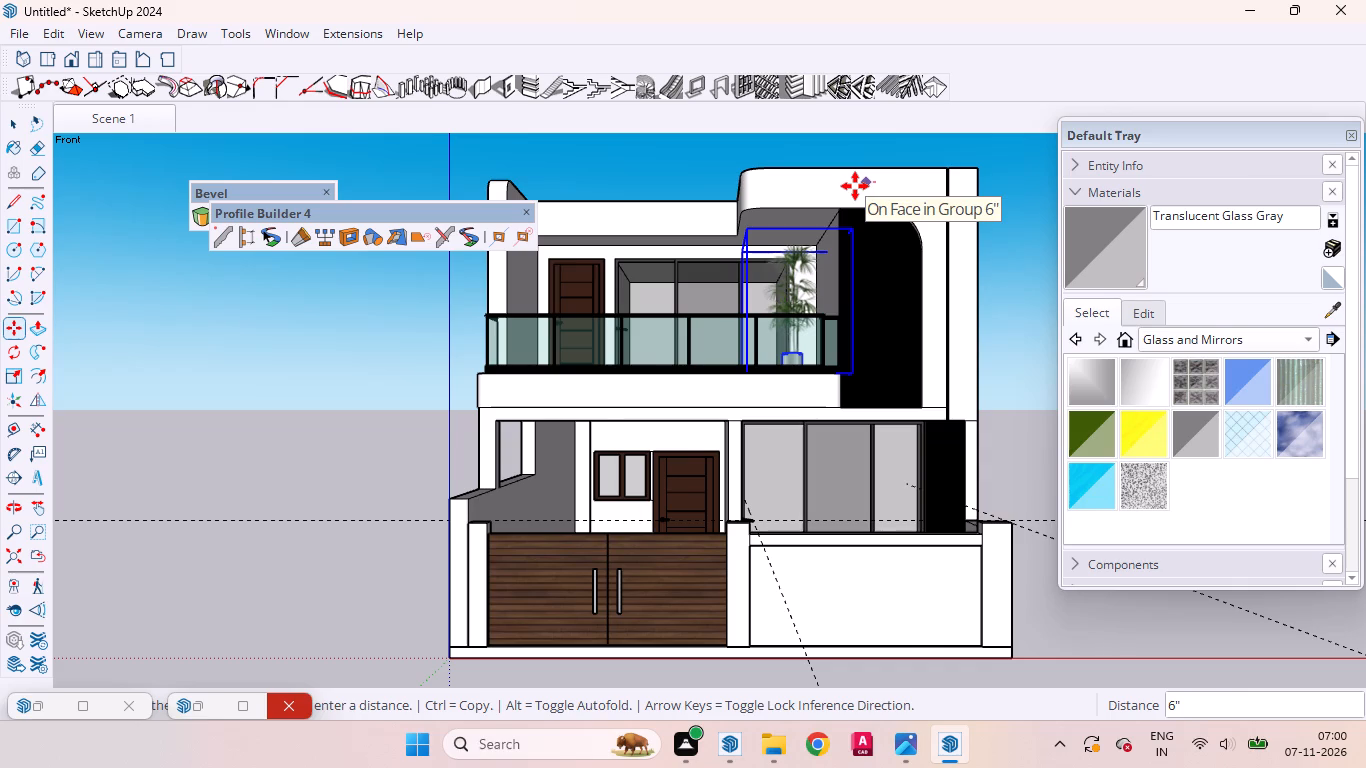
pyautogui.click(855, 186)
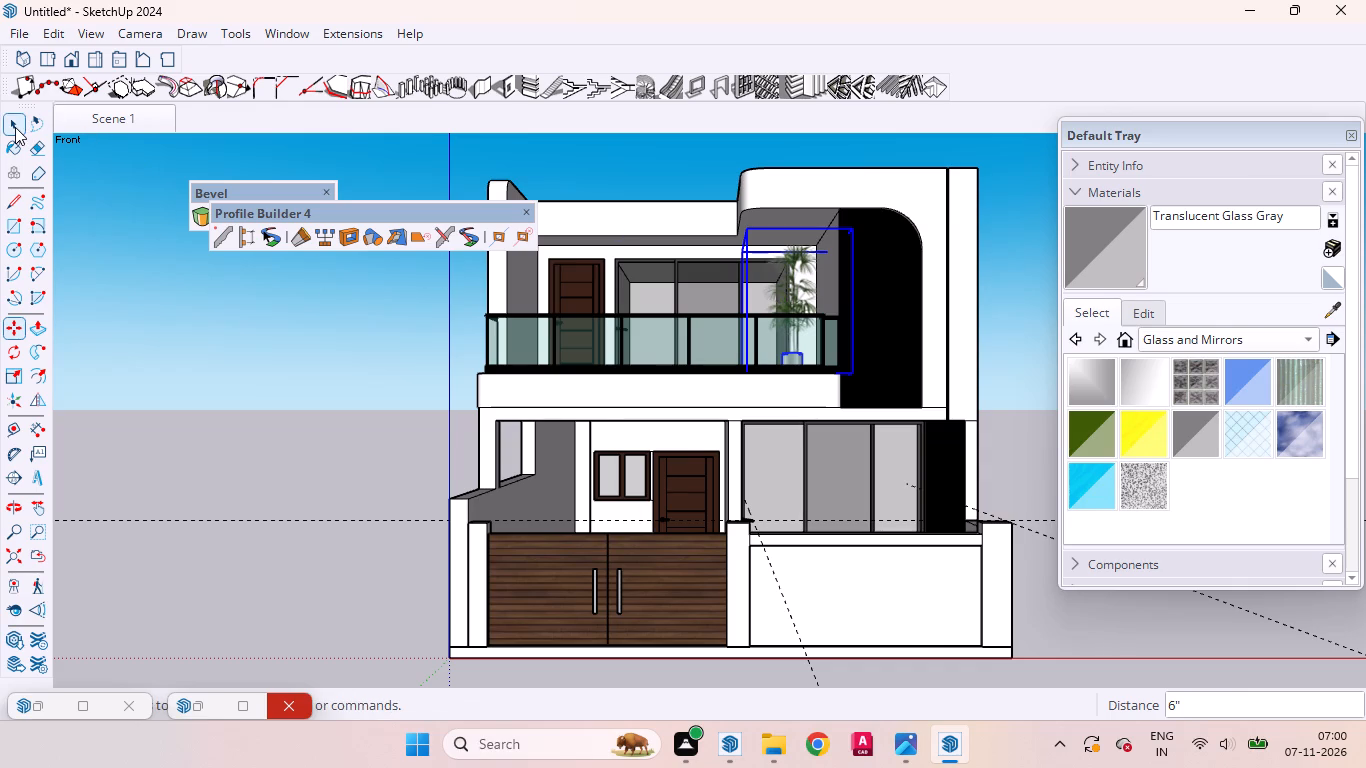
pyautogui.click(15, 127)
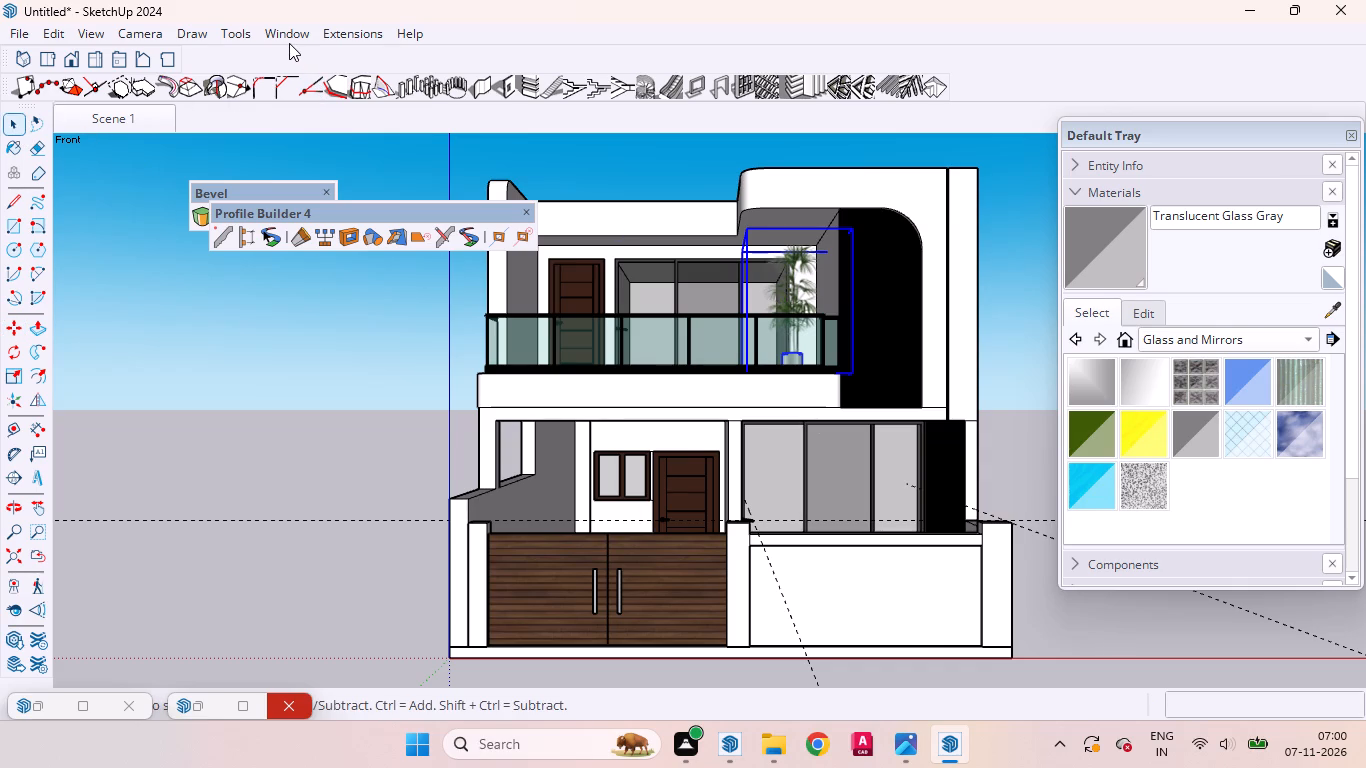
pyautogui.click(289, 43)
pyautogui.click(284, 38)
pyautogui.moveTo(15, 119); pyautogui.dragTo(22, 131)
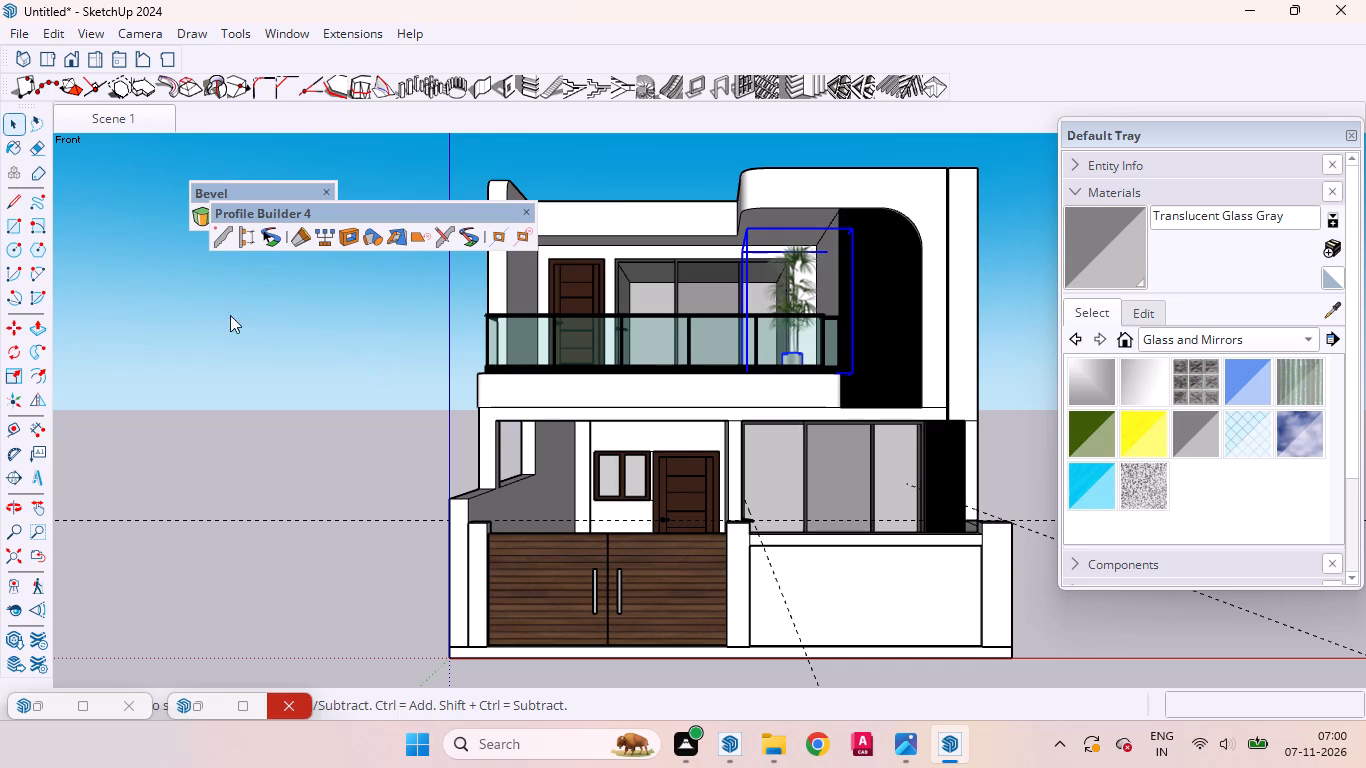
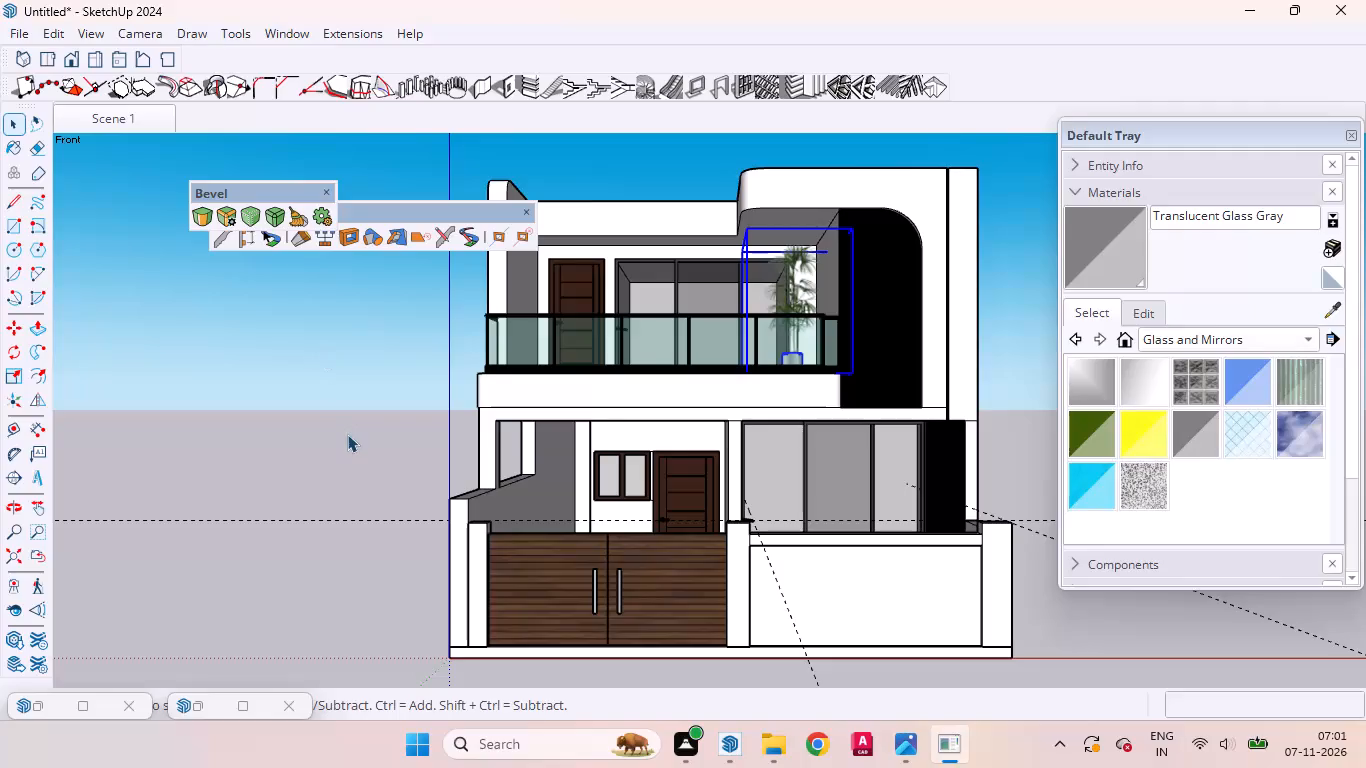
# Open the 3D Warehouse model library and reposition its window over the house model.
pyautogui.click(347, 435)
pyautogui.moveTo(320, 417); pyautogui.dragTo(379, 540, button='middle')
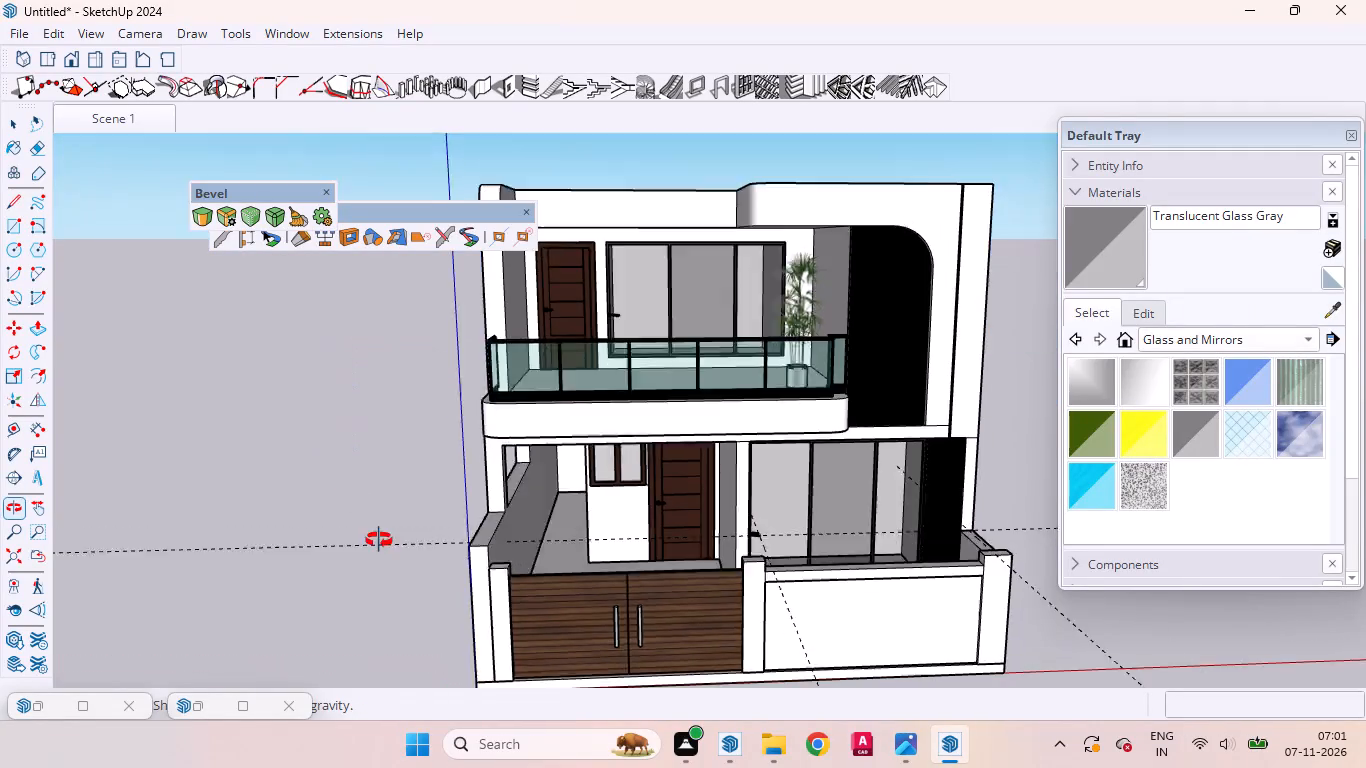
pyautogui.moveTo(379, 540); pyautogui.dragTo(379, 543, button='middle')
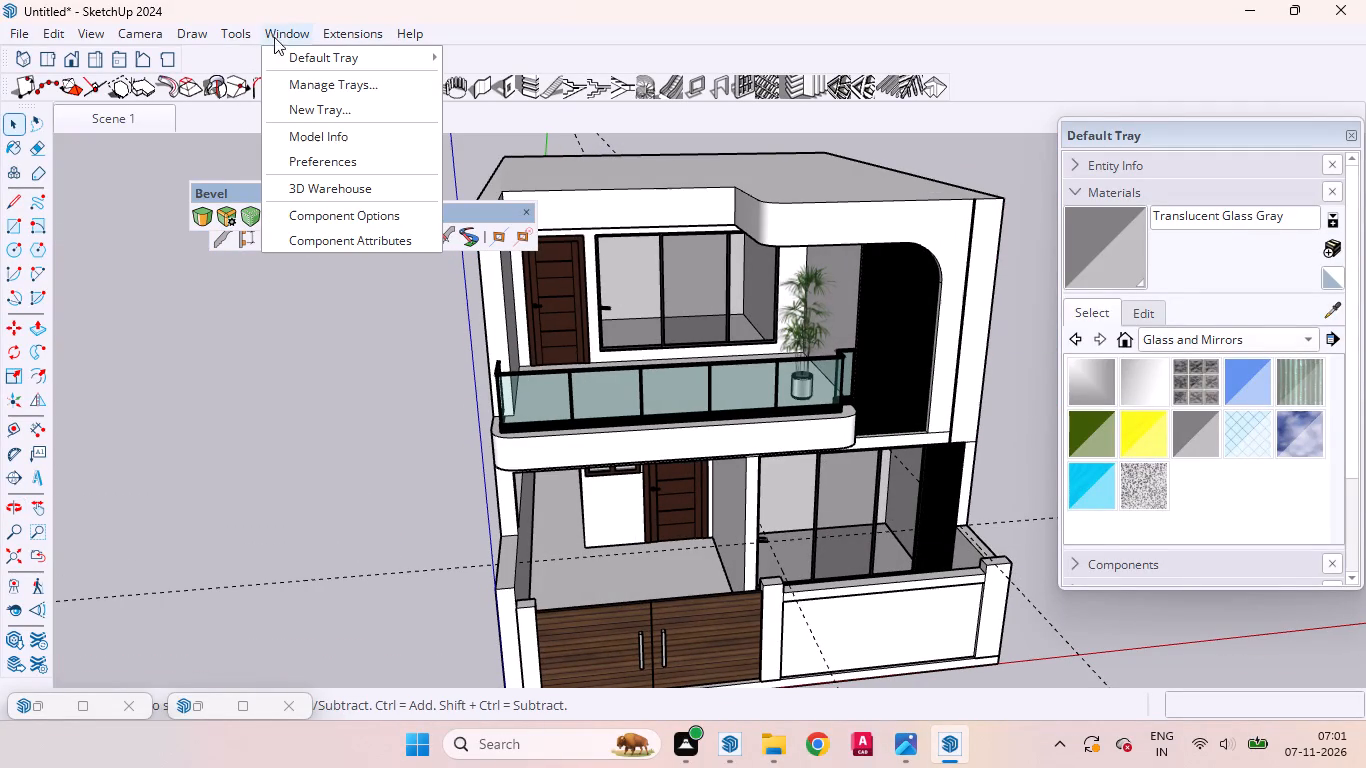
pyautogui.click(350, 197)
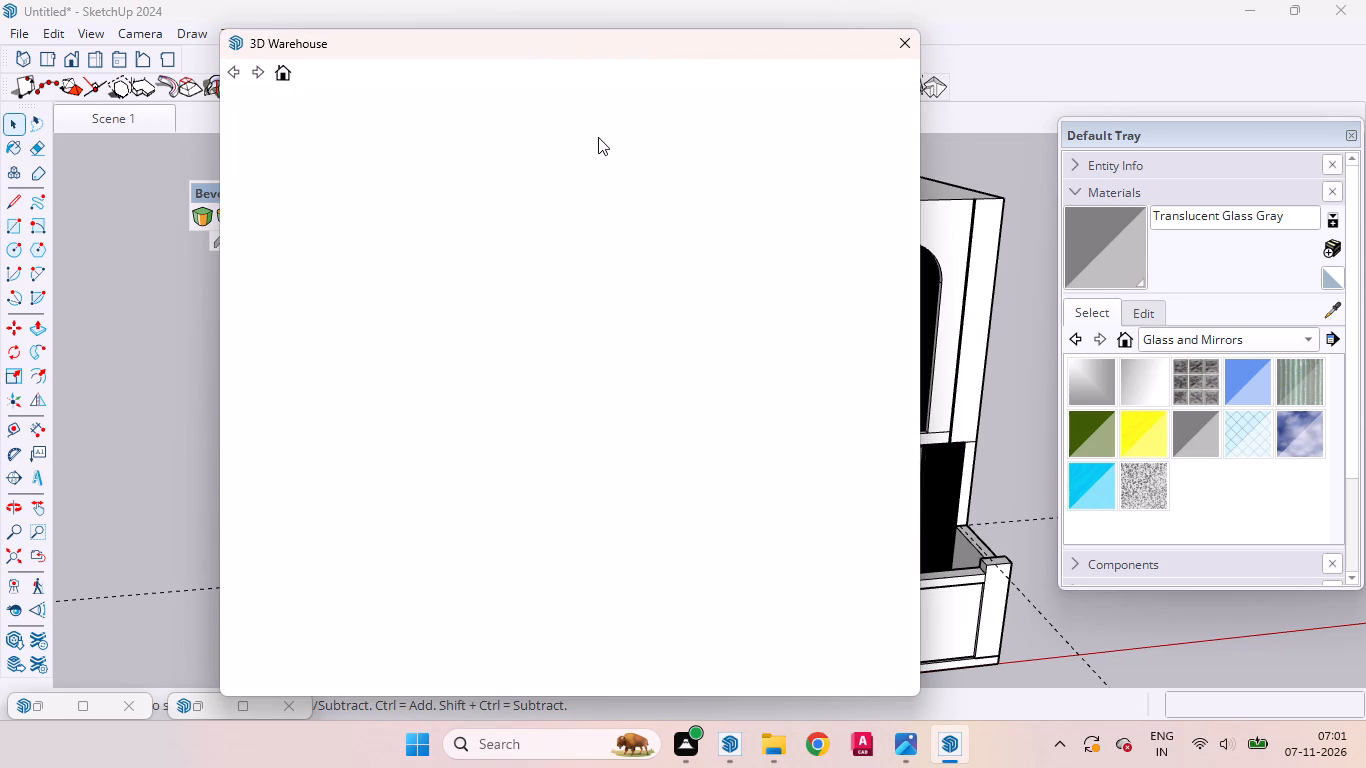
pyautogui.click(504, 48)
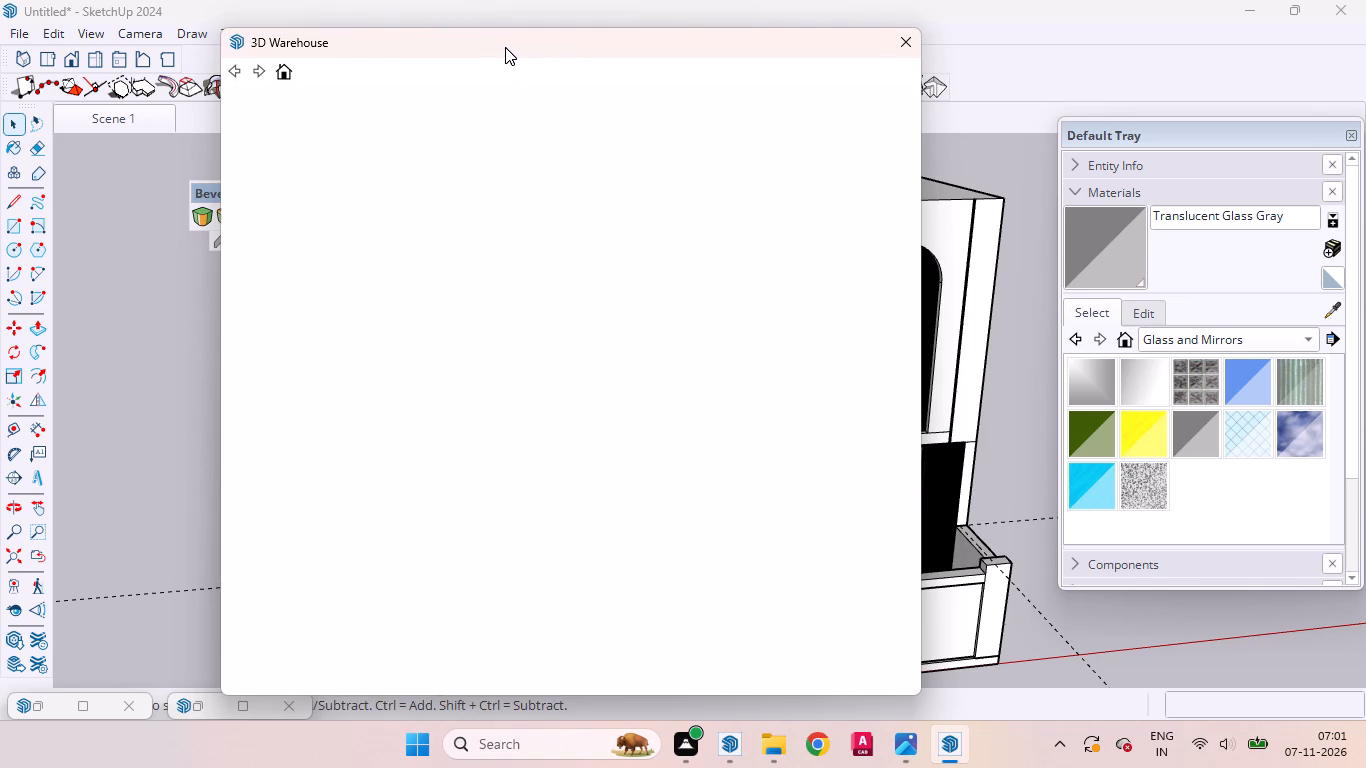
pyautogui.moveTo(505, 47); pyautogui.dragTo(553, 73)
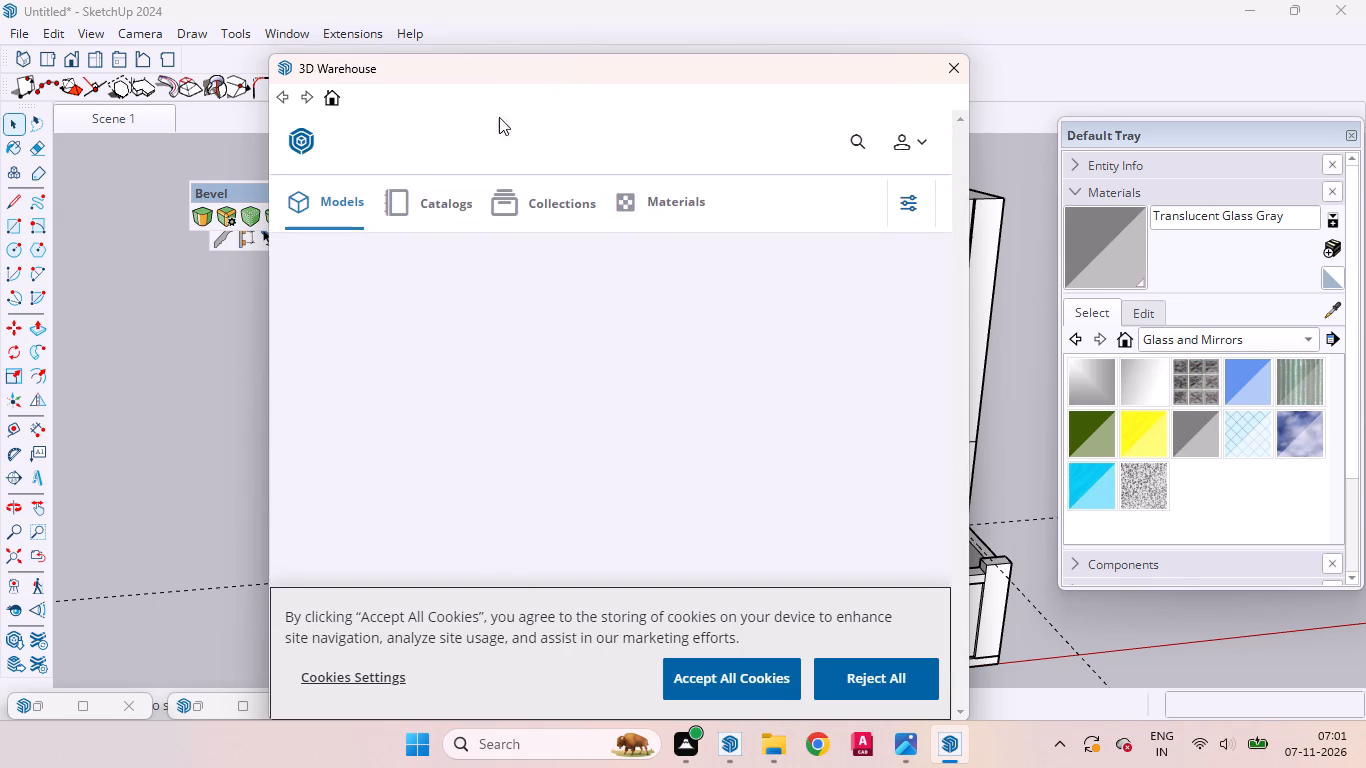
pyautogui.moveTo(537, 70); pyautogui.dragTo(535, 65)
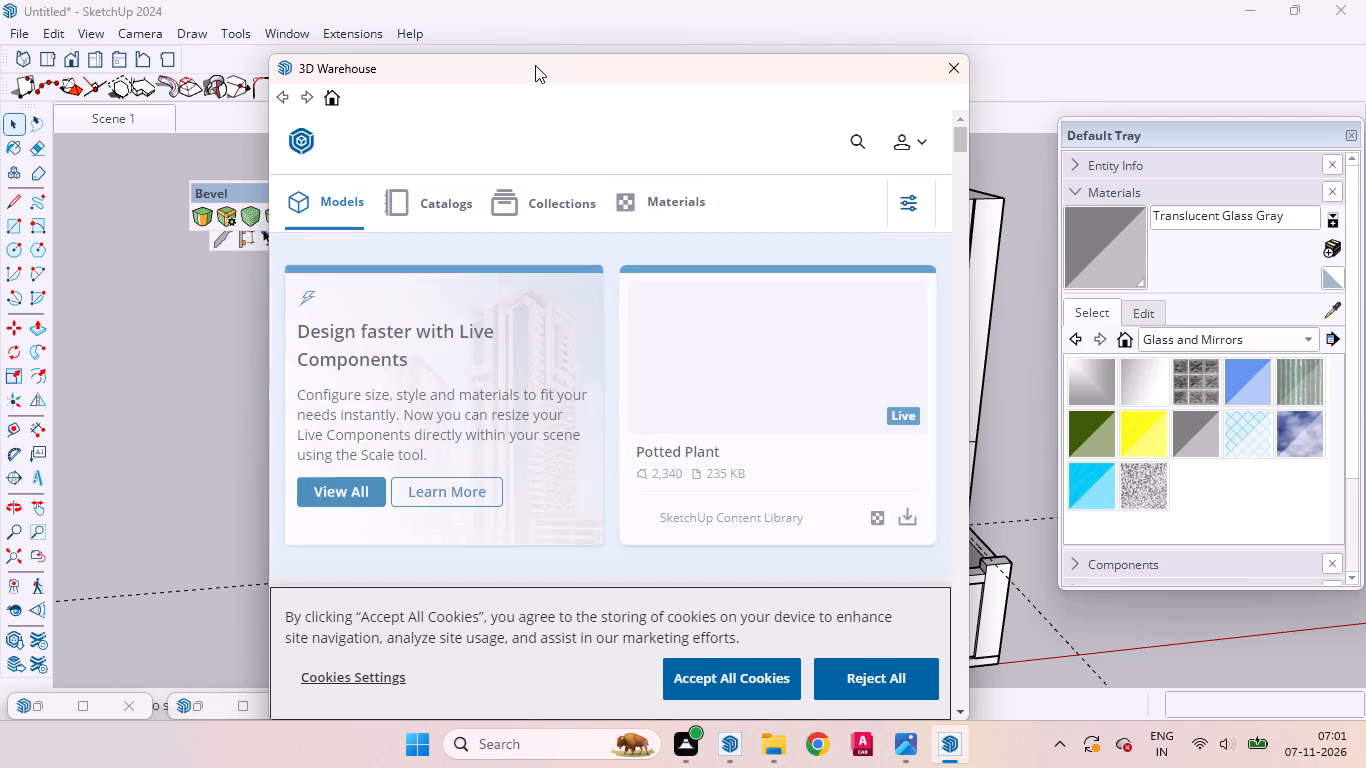
pyautogui.moveTo(535, 65); pyautogui.dragTo(523, 40)
# Browse the plant models in the 3D Warehouse for one suitable for the house exterior.
pyautogui.scroll(-3, 654, 234)
pyautogui.scroll(4, 636, 266)
pyautogui.scroll(-8, 636, 268)
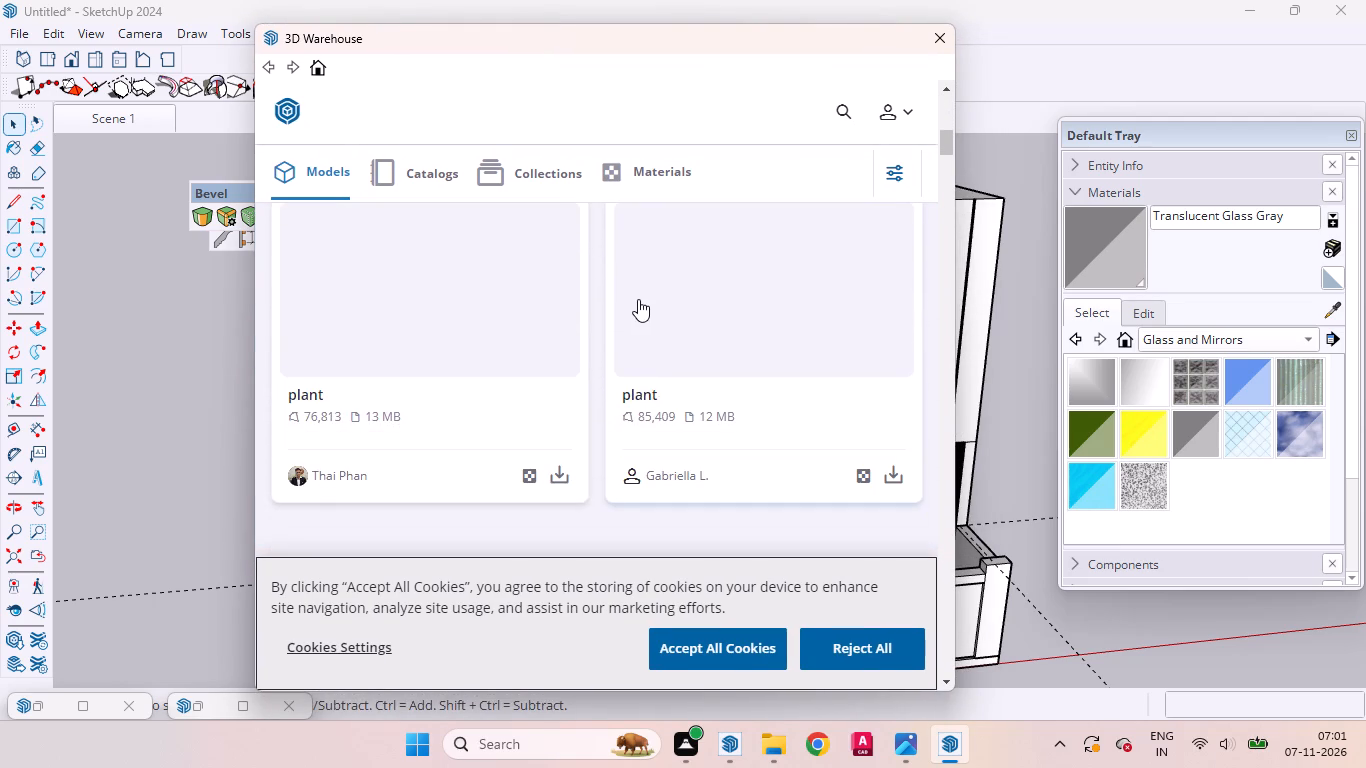
pyautogui.scroll(3, 638, 298)
pyautogui.scroll(-7, 638, 298)
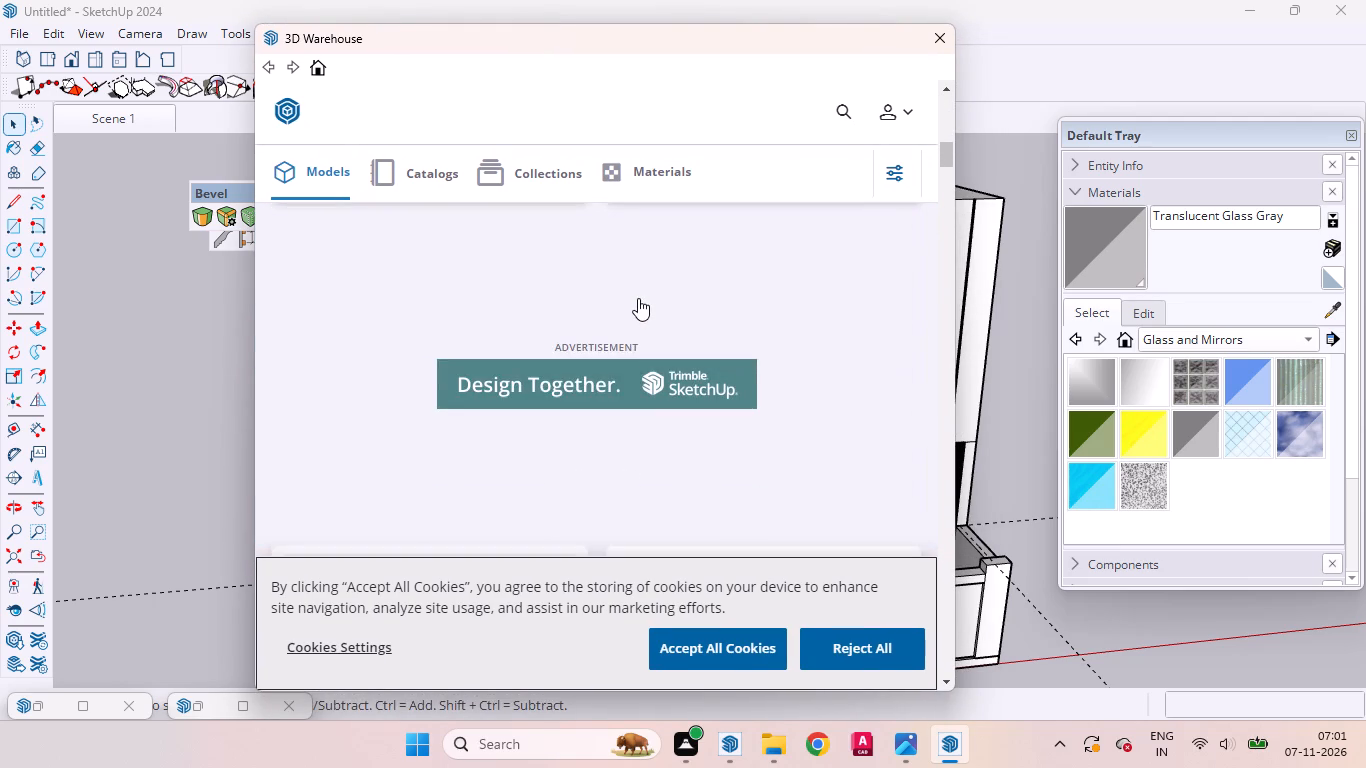
pyautogui.scroll(-4, 638, 298)
pyautogui.scroll(3, 646, 302)
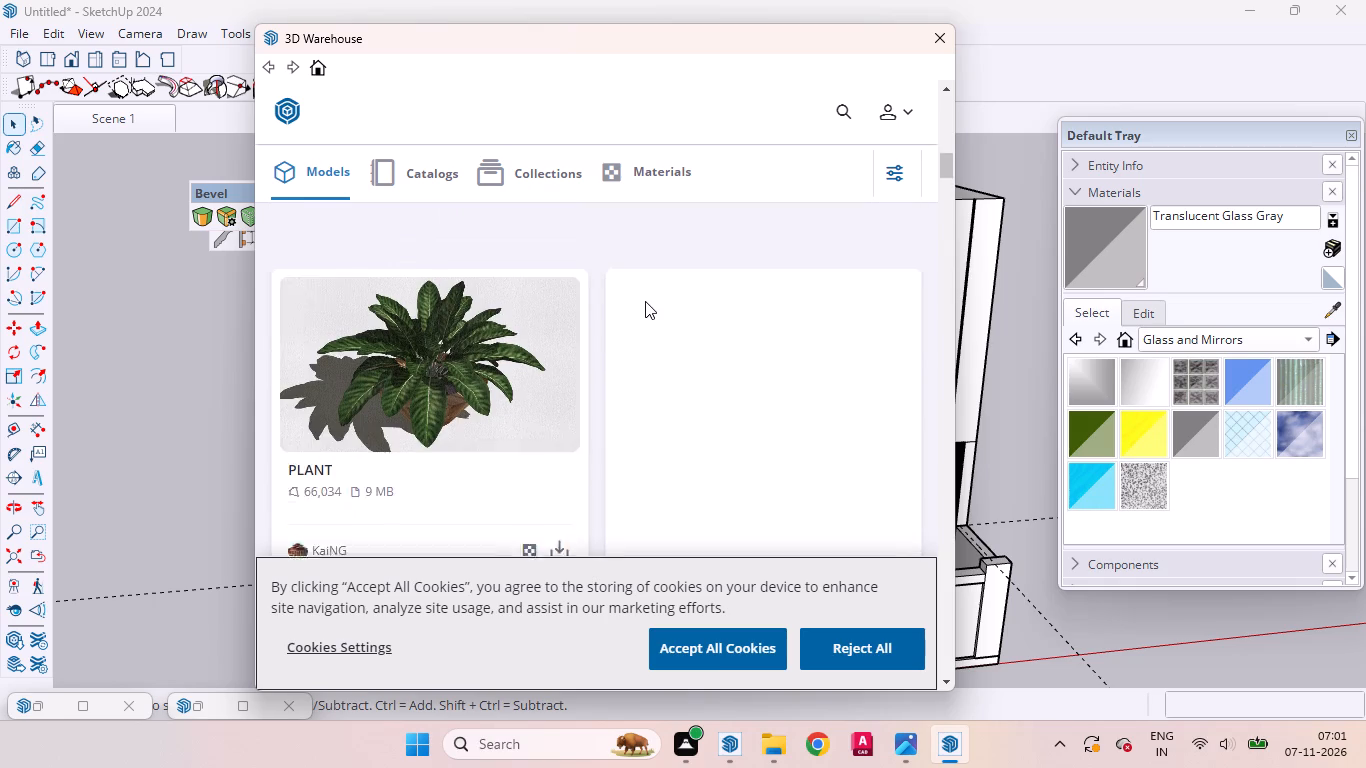
pyautogui.scroll(-9, 644, 300)
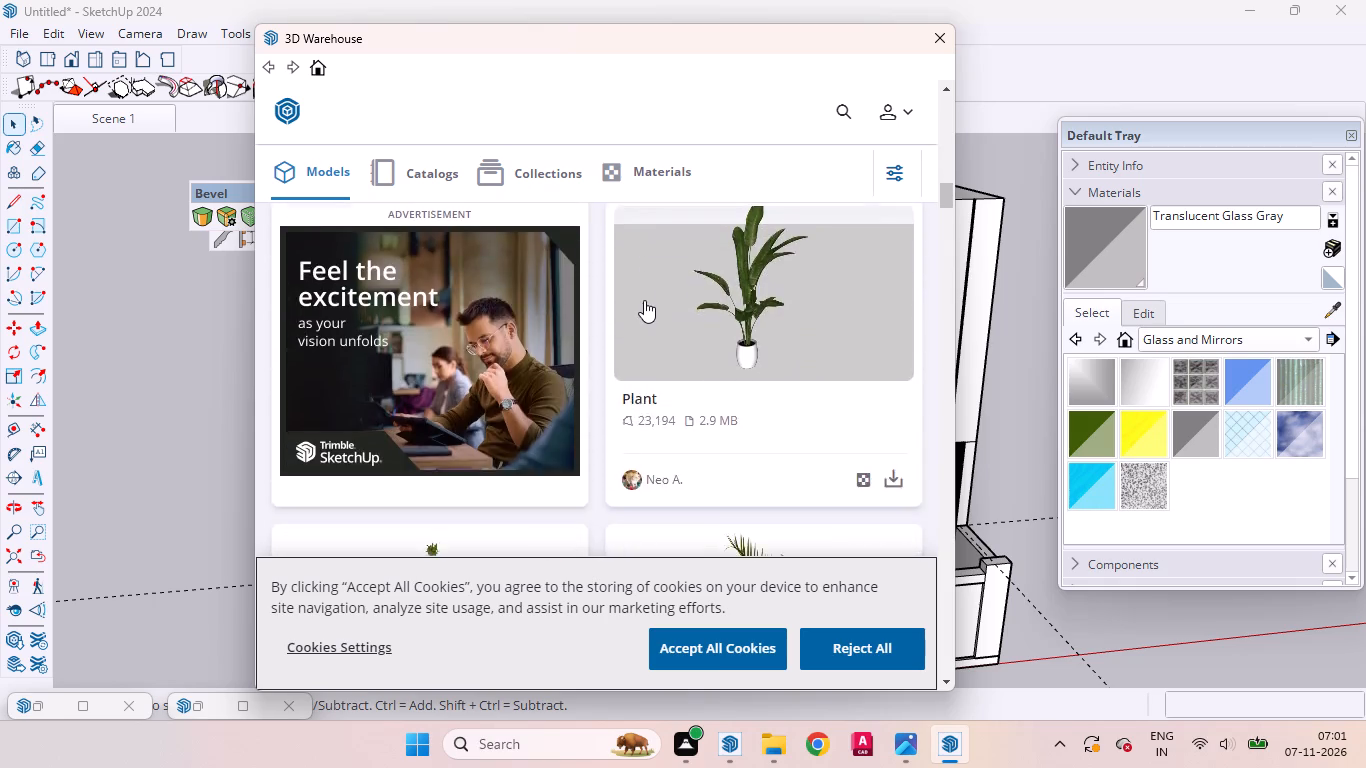
pyautogui.scroll(-4, 644, 300)
pyautogui.scroll(2, 644, 298)
pyautogui.scroll(-1, 644, 298)
pyautogui.scroll(2, 644, 298)
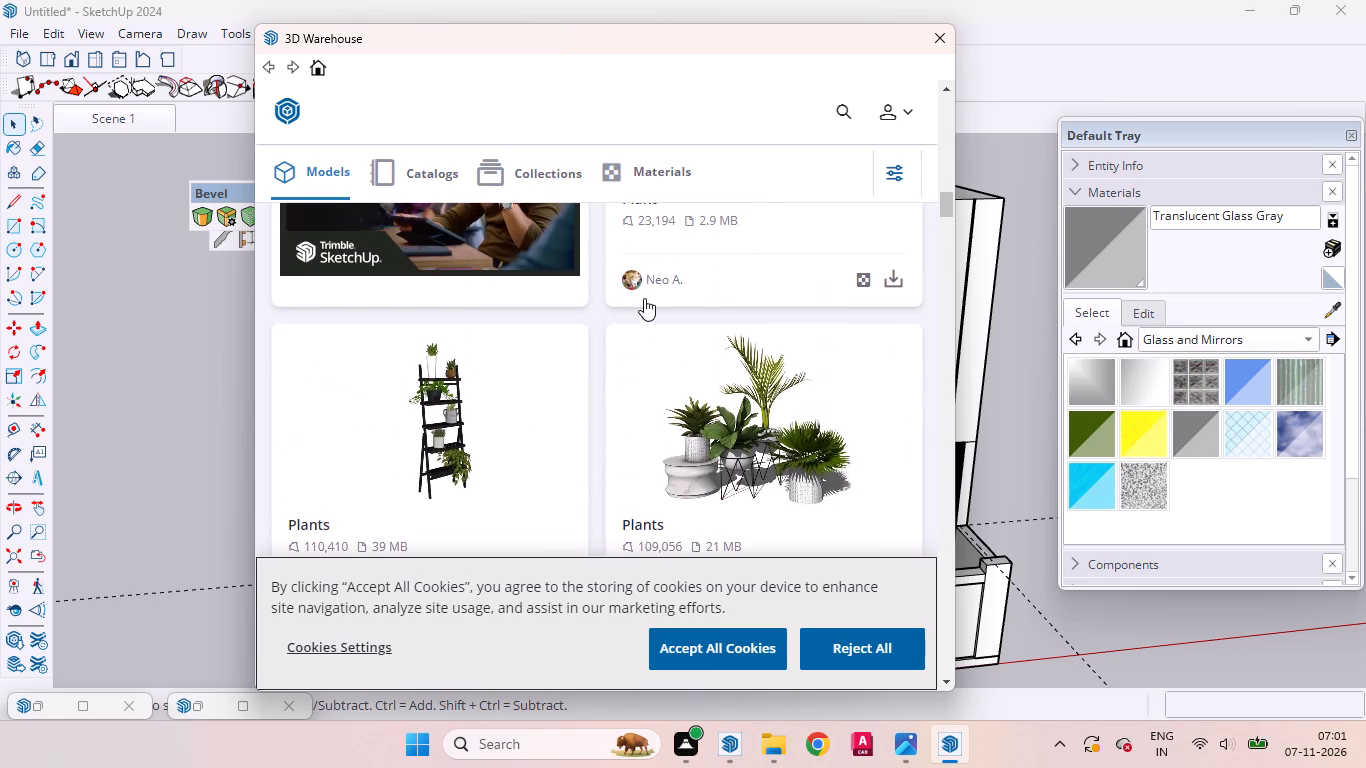
pyautogui.scroll(-9, 644, 298)
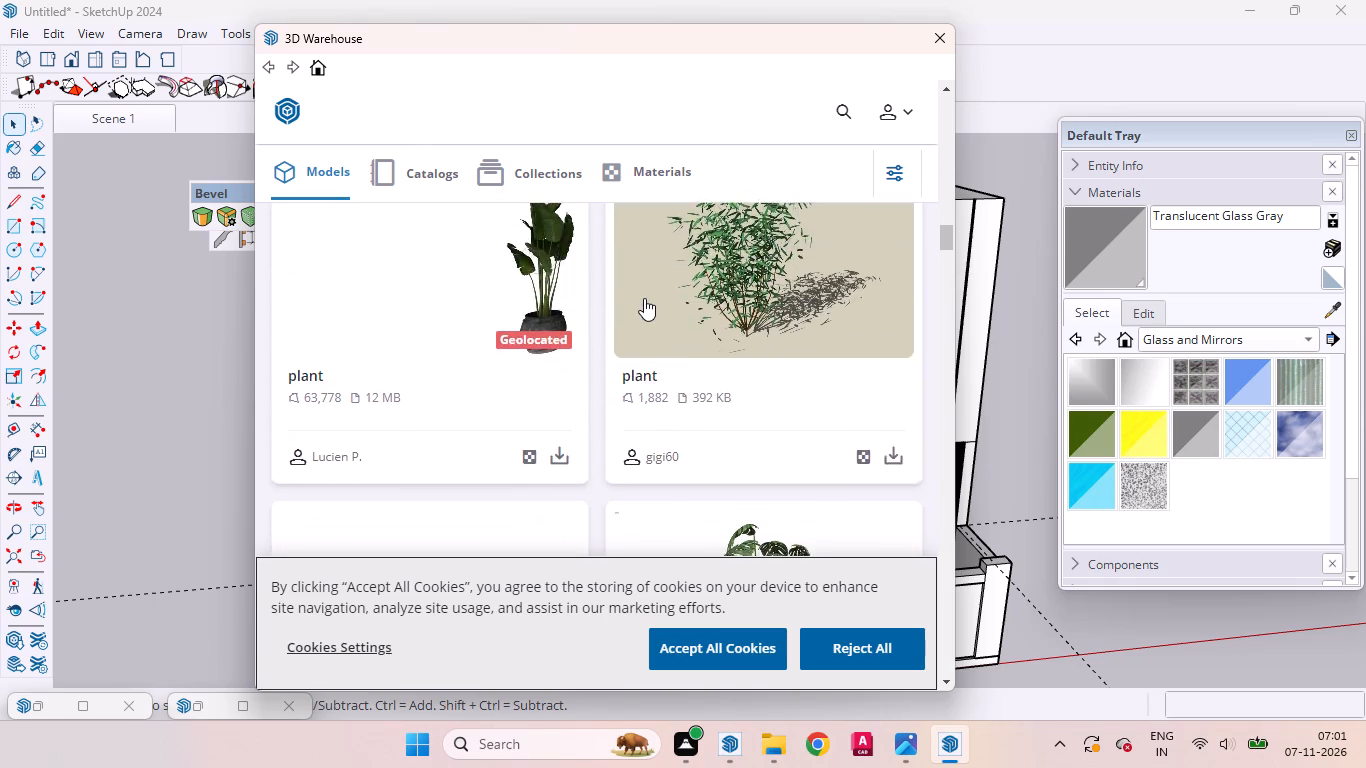
pyautogui.scroll(-1, 644, 298)
pyautogui.scroll(2, 644, 298)
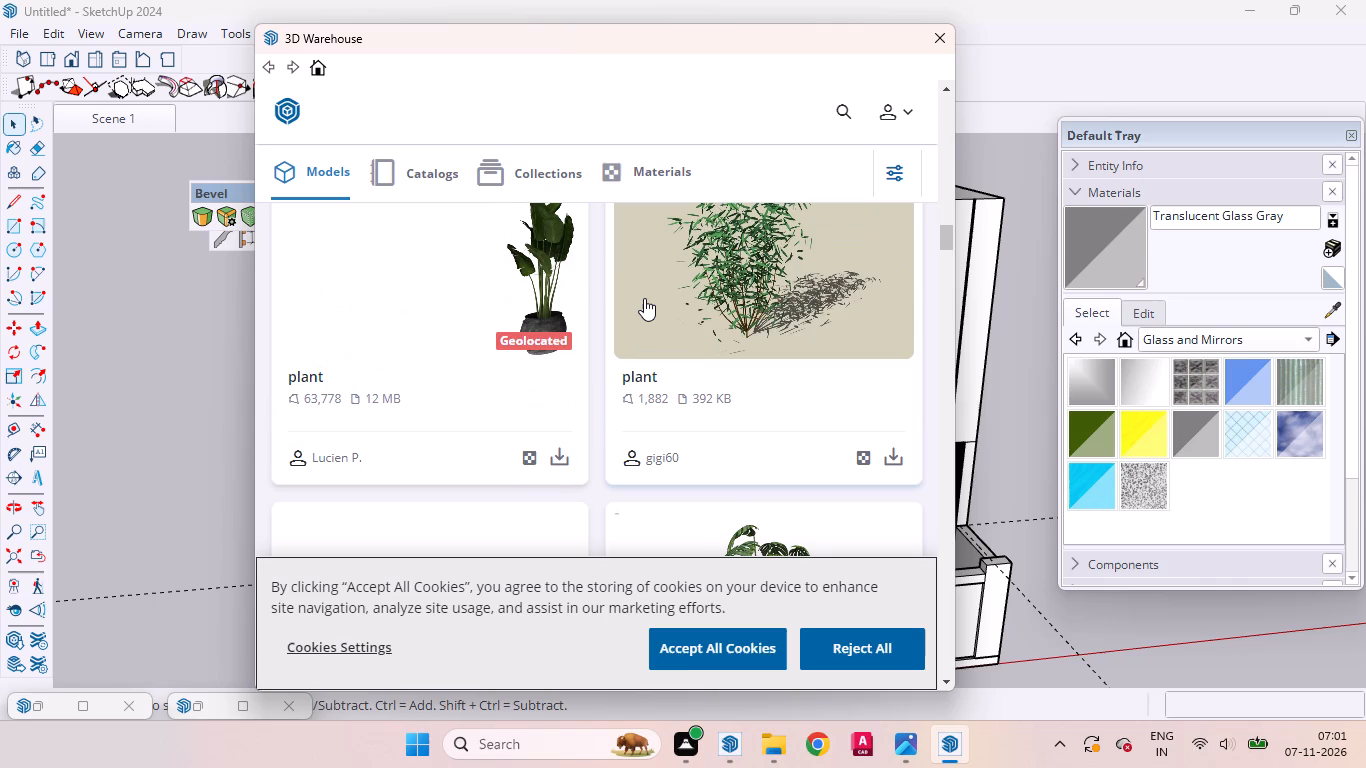
# Request the 392 KB leafy plant download and get through the Image Search promotion, putting off the free trial.
pyautogui.click(889, 459)
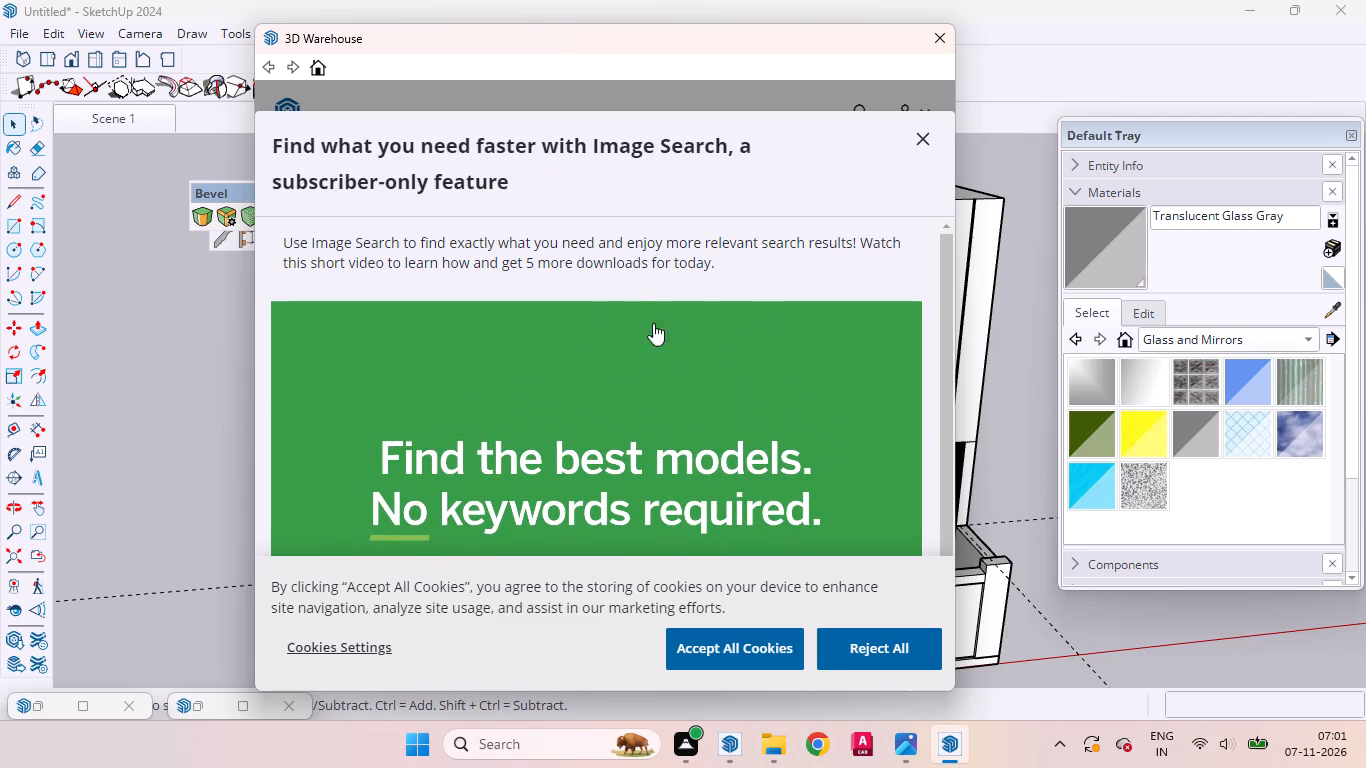
pyautogui.scroll(-11, 690, 346)
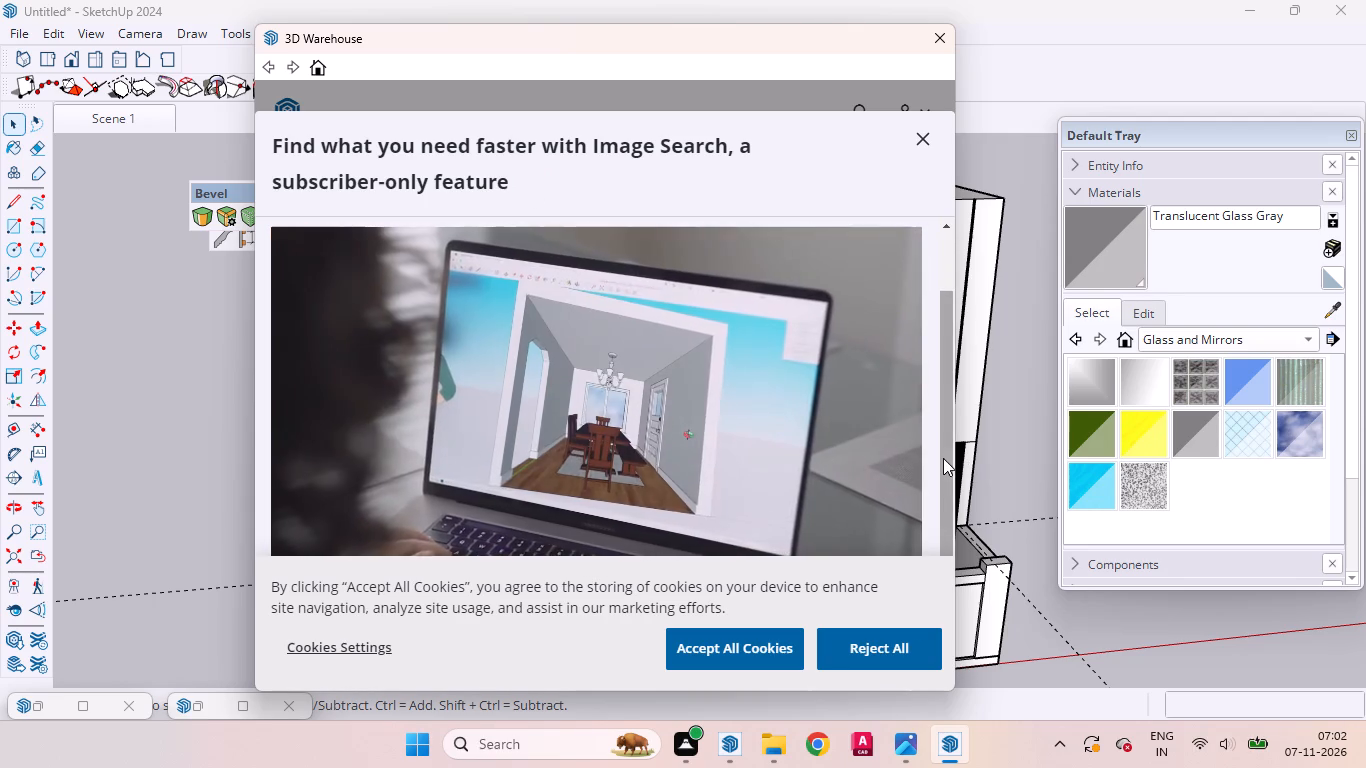
pyautogui.moveTo(943, 458); pyautogui.dragTo(989, 547)
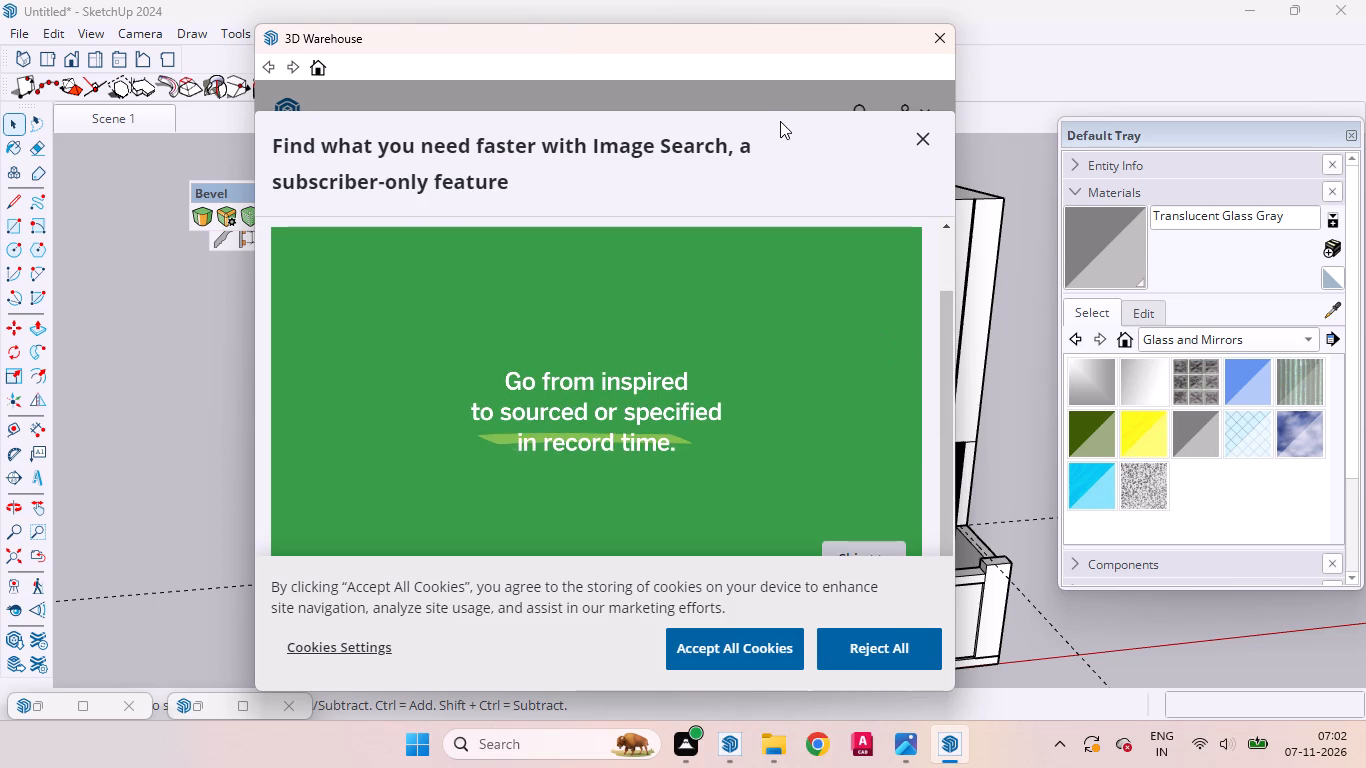
pyautogui.moveTo(779, 121); pyautogui.dragTo(663, 31)
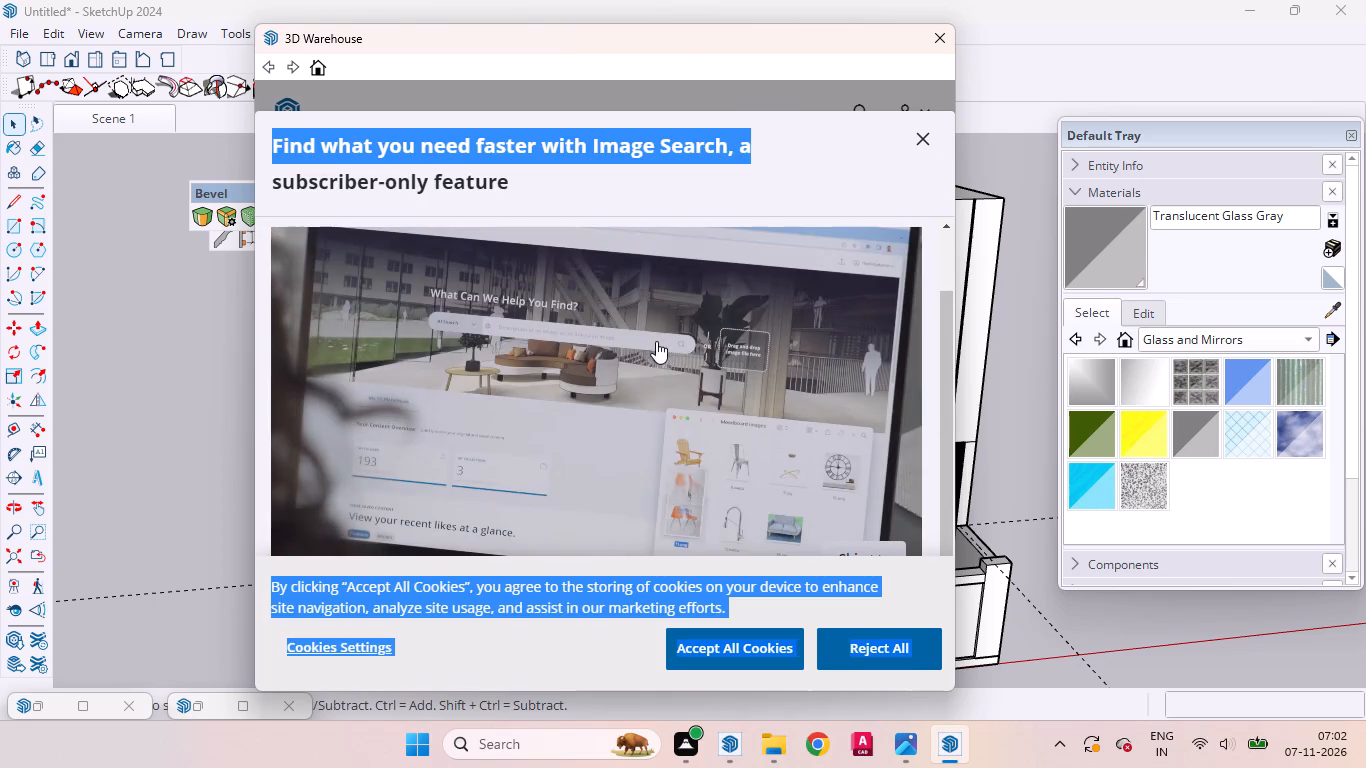
pyautogui.scroll(-3, 724, 353)
pyautogui.click(809, 180)
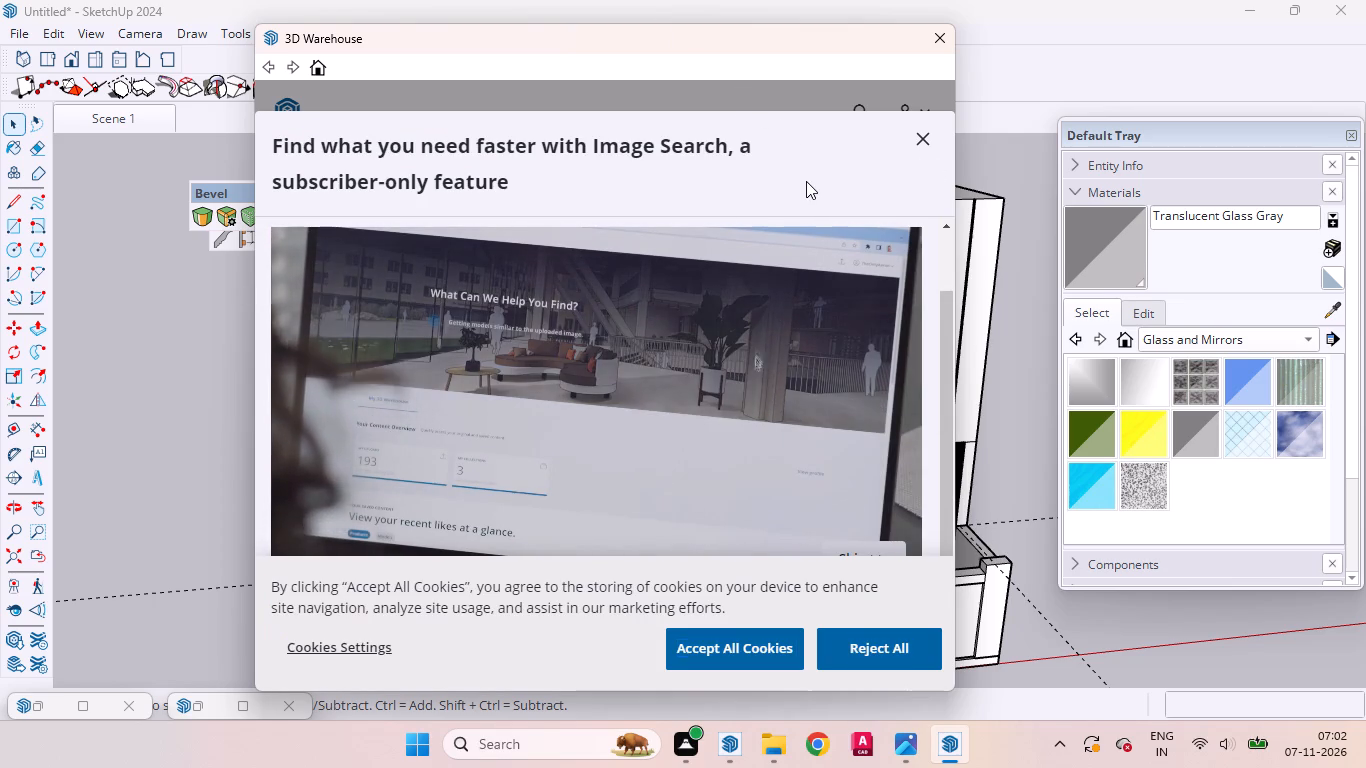
pyautogui.scroll(-2, 806, 181)
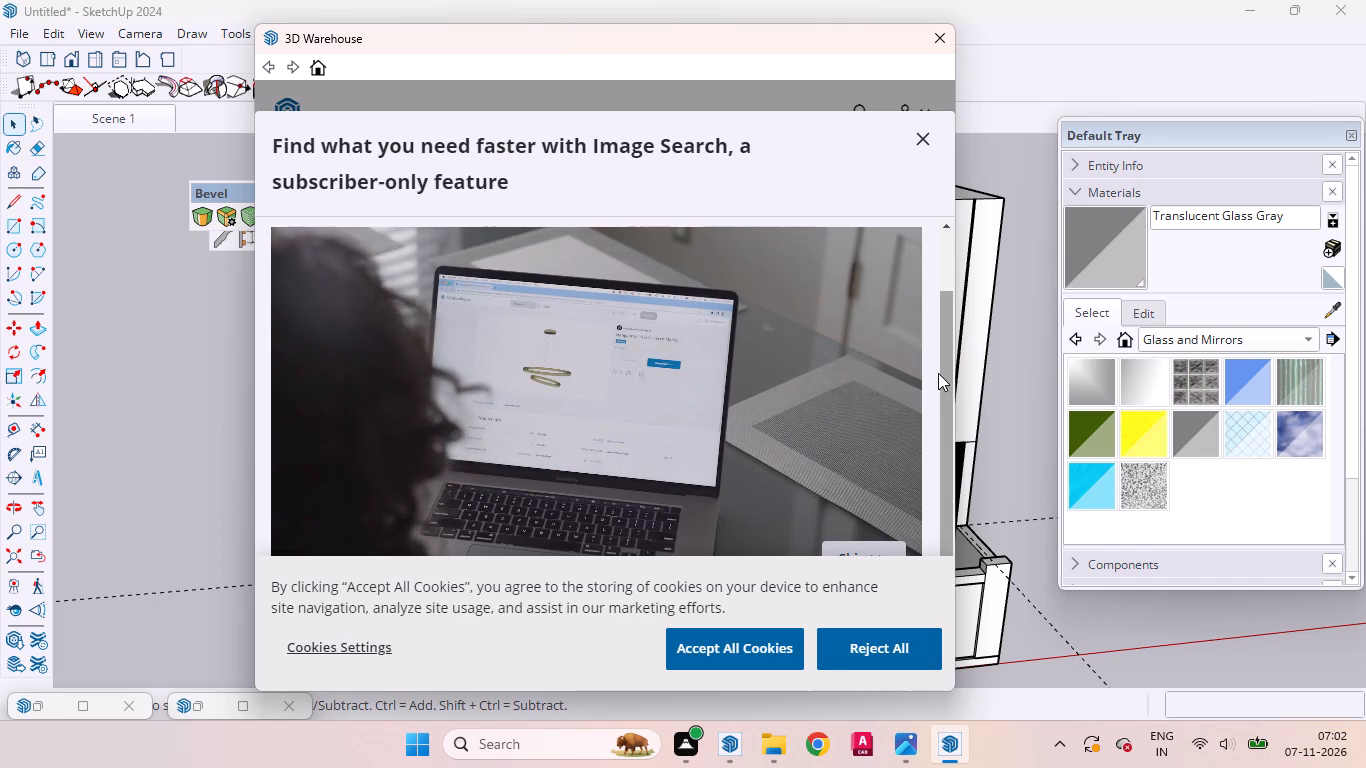
pyautogui.moveTo(943, 374); pyautogui.dragTo(944, 418)
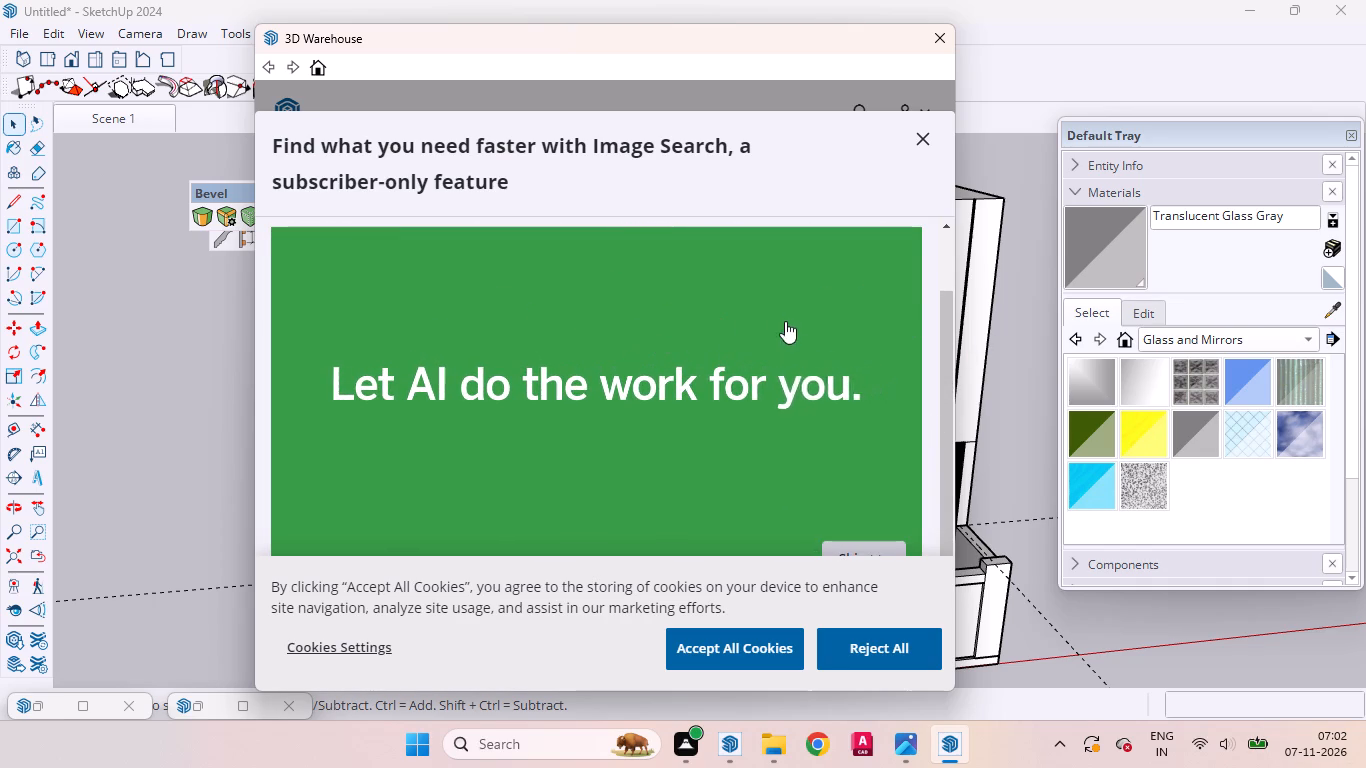
pyautogui.scroll(-1, 793, 386)
pyautogui.scroll(1, 793, 386)
pyautogui.scroll(-1, 793, 386)
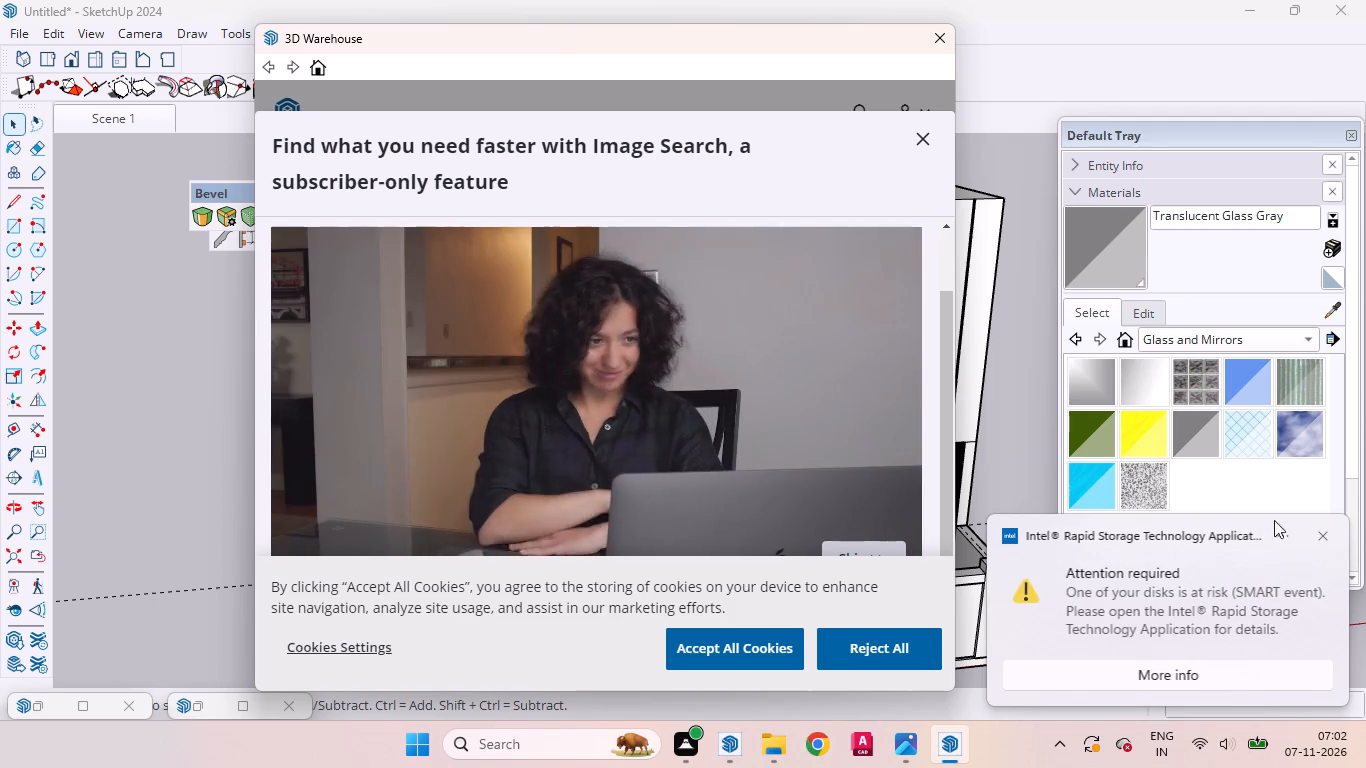
pyautogui.click(1324, 537)
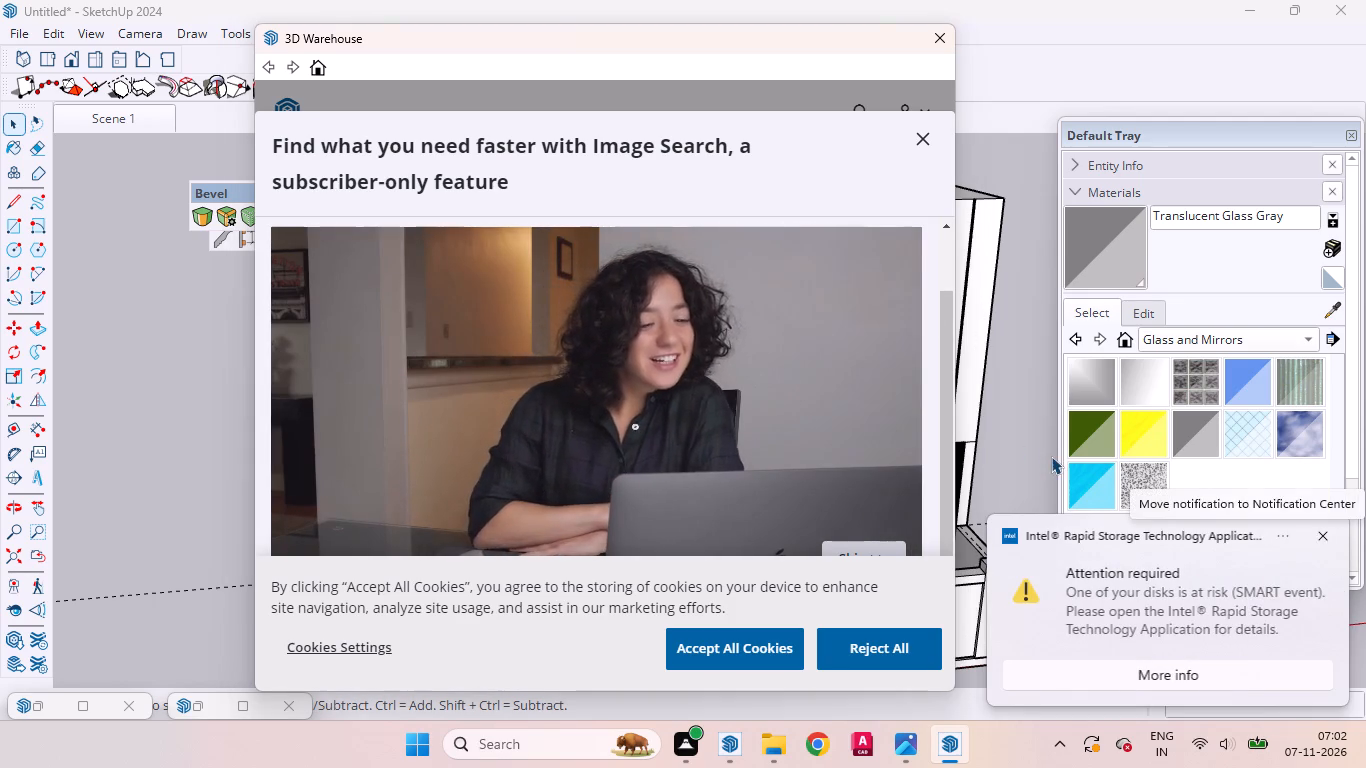
pyautogui.scroll(-5, 830, 445)
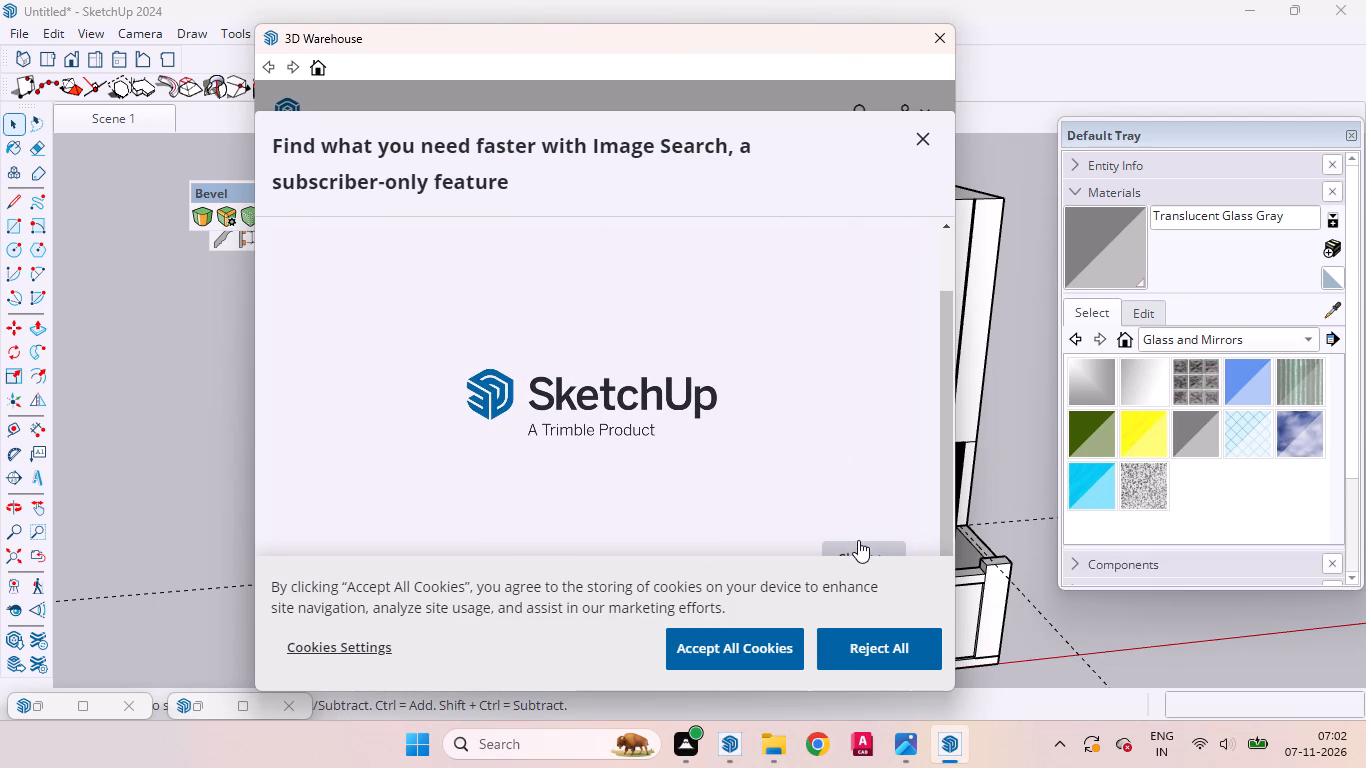
pyautogui.click(858, 543)
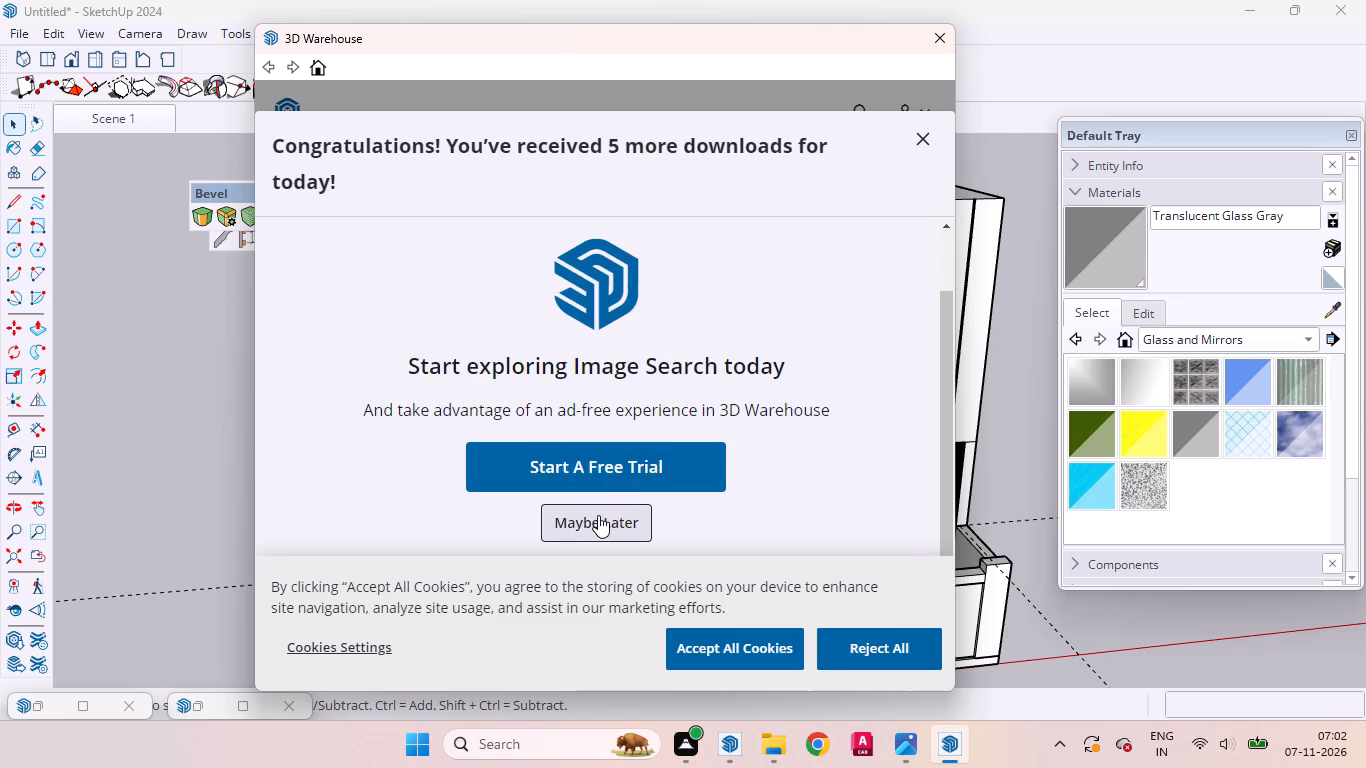
pyautogui.click(596, 515)
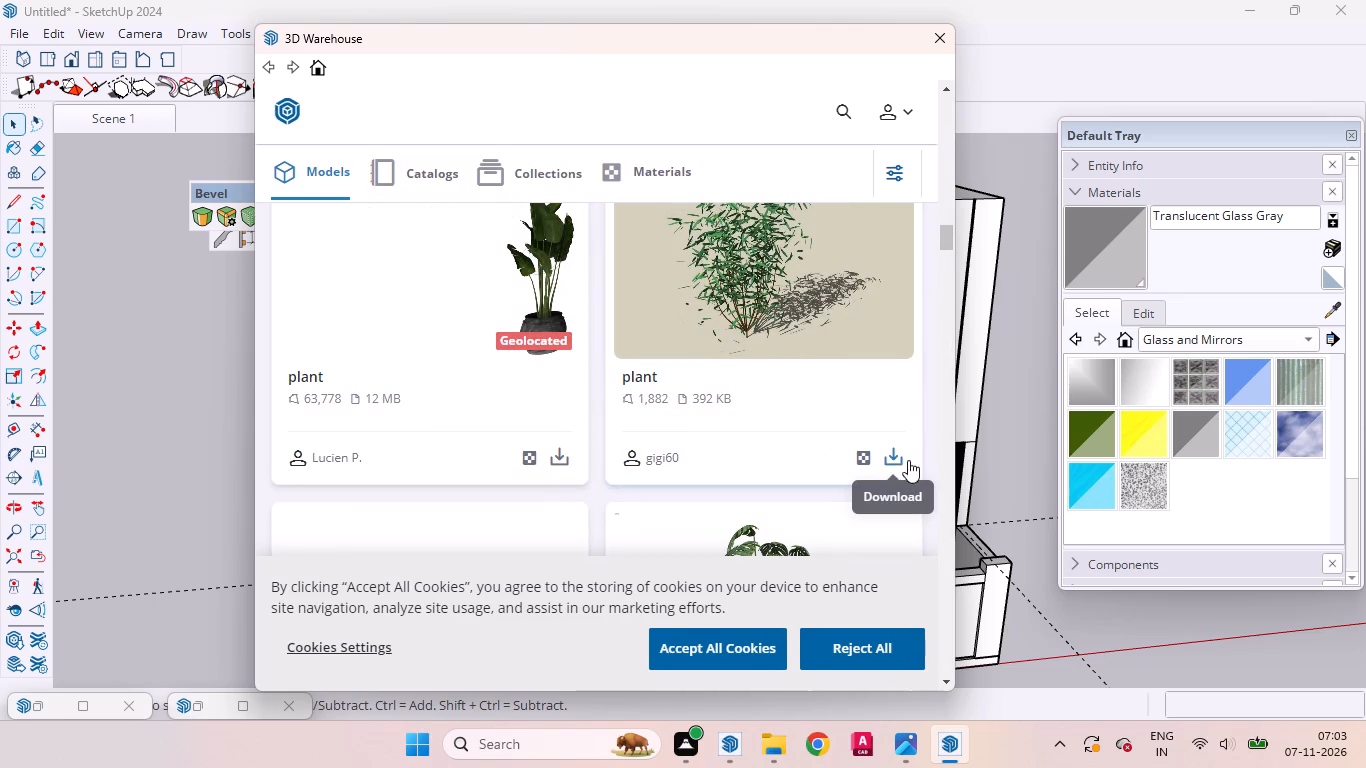
# Download the 392 KB leafy plant and load it directly into the house model.
pyautogui.scroll(-2, 809, 411)
pyautogui.scroll(2, 809, 411)
pyautogui.scroll(-4, 809, 411)
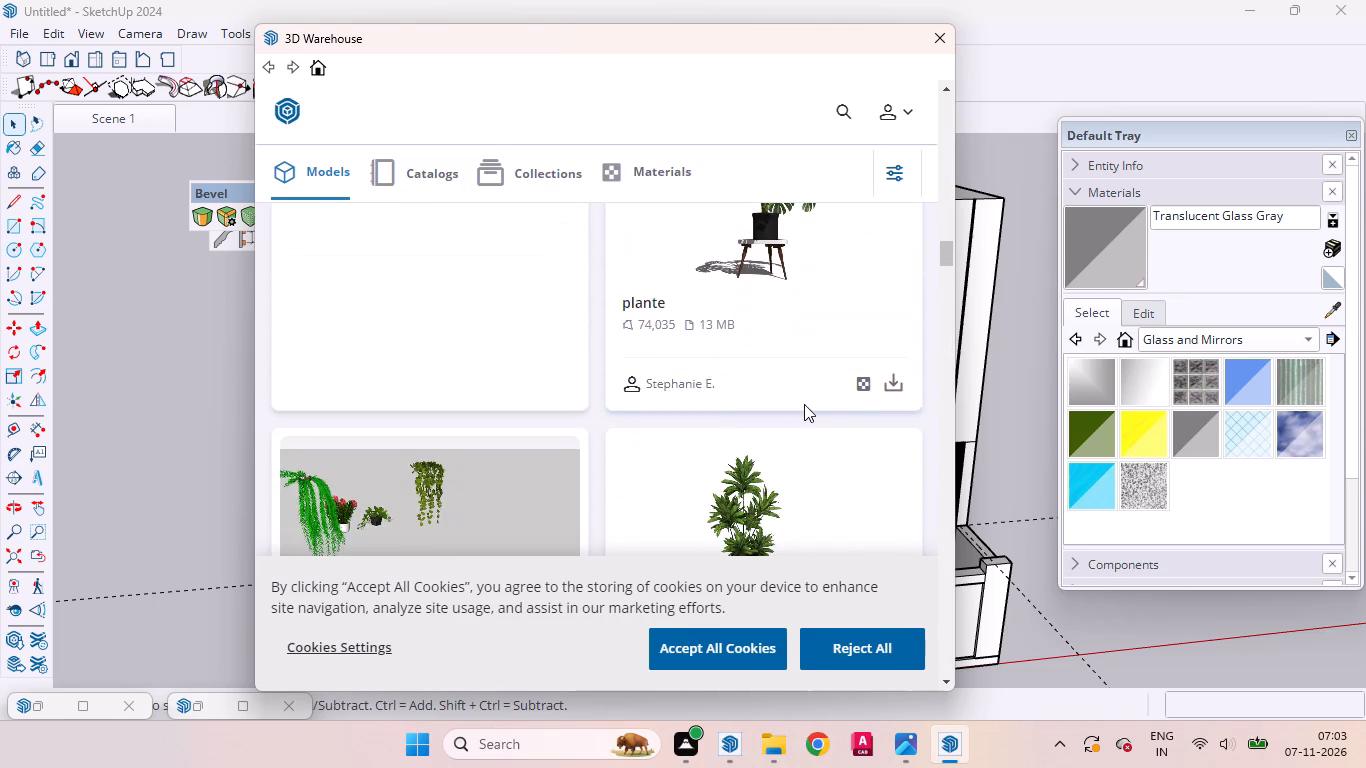
pyautogui.scroll(2, 804, 404)
pyautogui.click(891, 264)
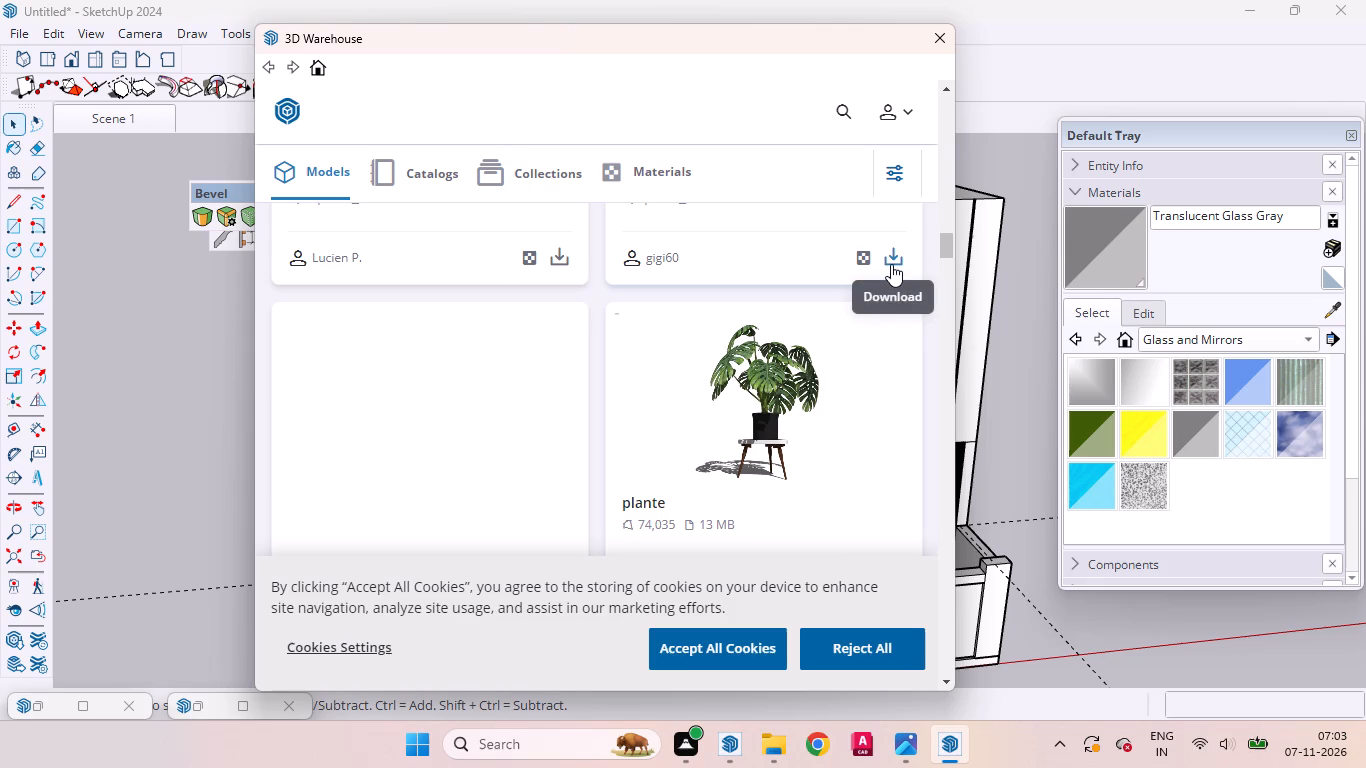
pyautogui.click(545, 391)
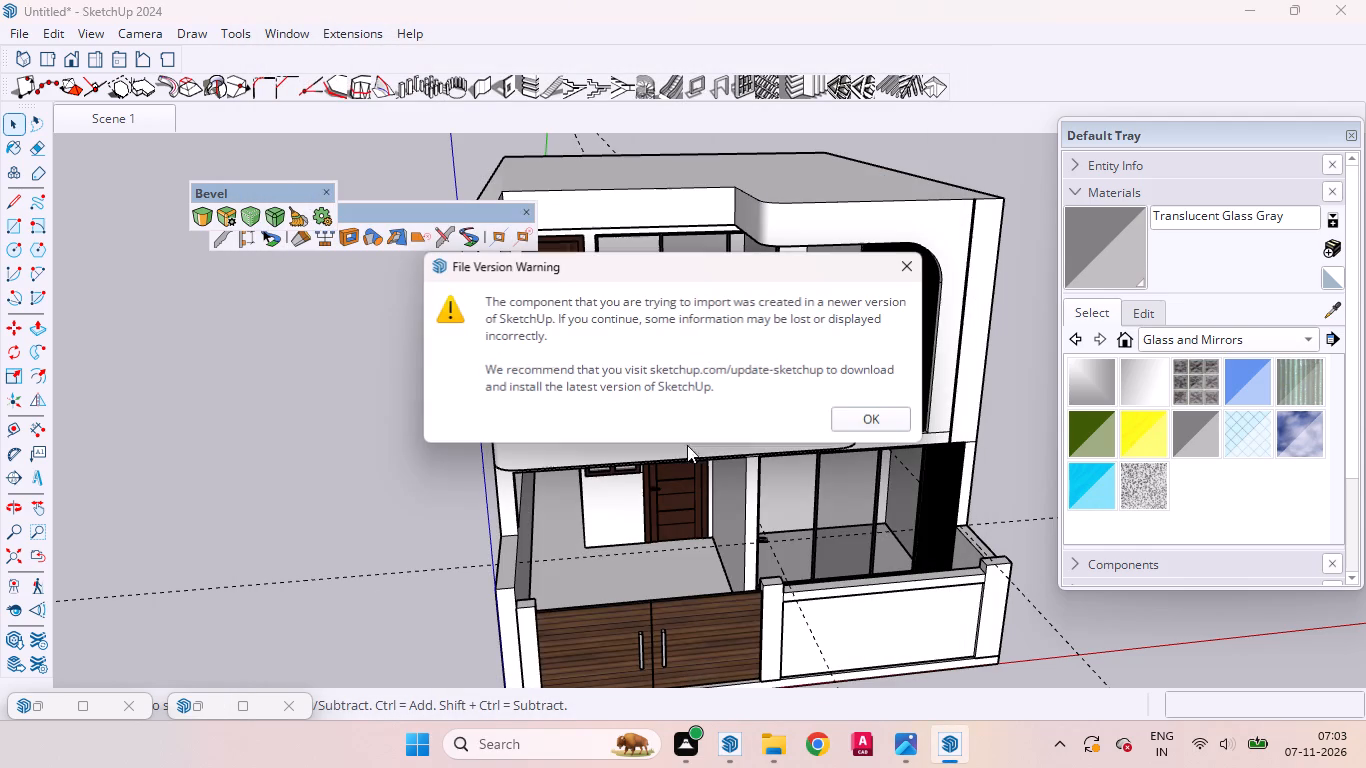
pyautogui.click(857, 412)
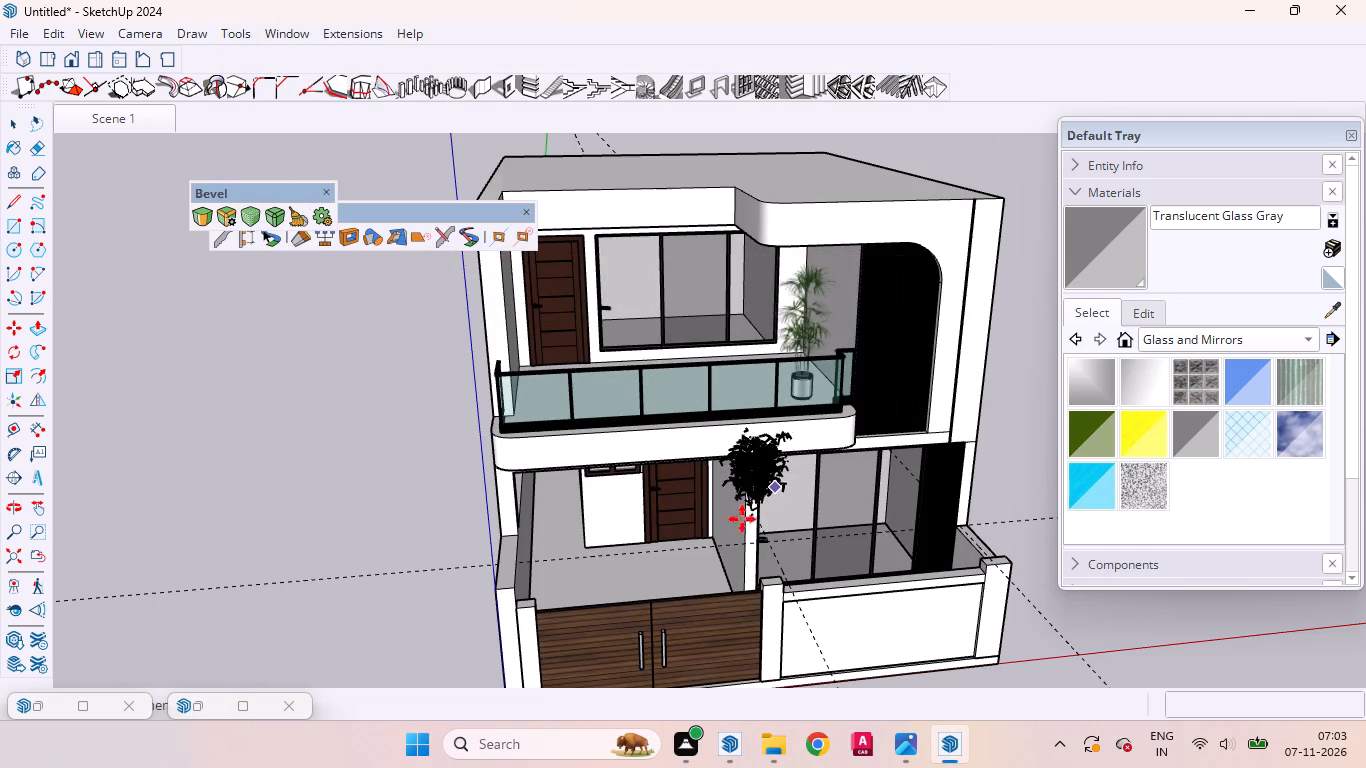
# Place the leafy plant on the ground floor beside the wood-slat panel, between the sliding glass door and the boundary wall.
pyautogui.scroll(10, 816, 542)
pyautogui.scroll(-1, 854, 541)
pyautogui.scroll(1, 773, 542)
pyautogui.moveTo(772, 543); pyautogui.dragTo(764, 655, button='middle')
pyautogui.scroll(-12, 756, 634)
pyautogui.scroll(10, 805, 569)
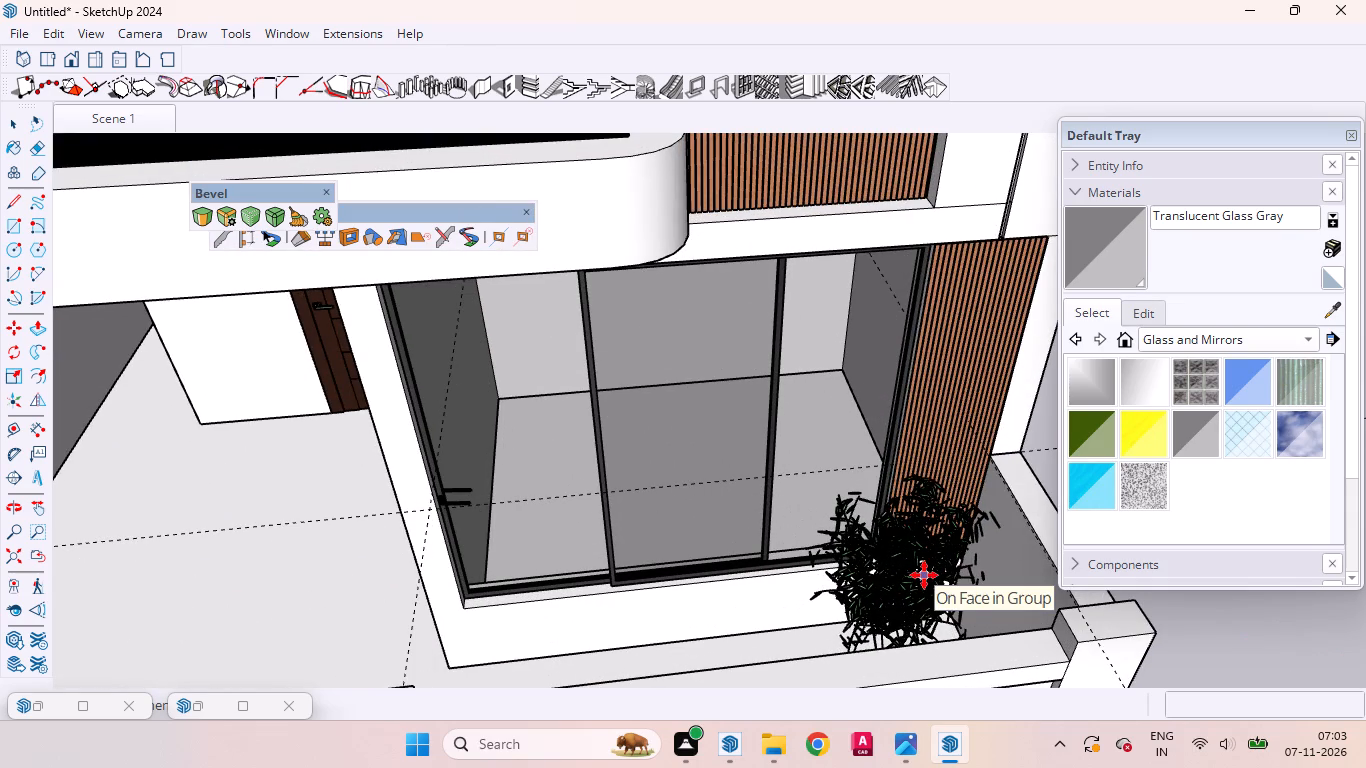
pyautogui.click(924, 575)
# Move the leafy plant about 6" across the floor, away from the sliding glass door.
pyautogui.scroll(6, 887, 587)
pyautogui.moveTo(850, 620); pyautogui.dragTo(1145, 553, button='middle')
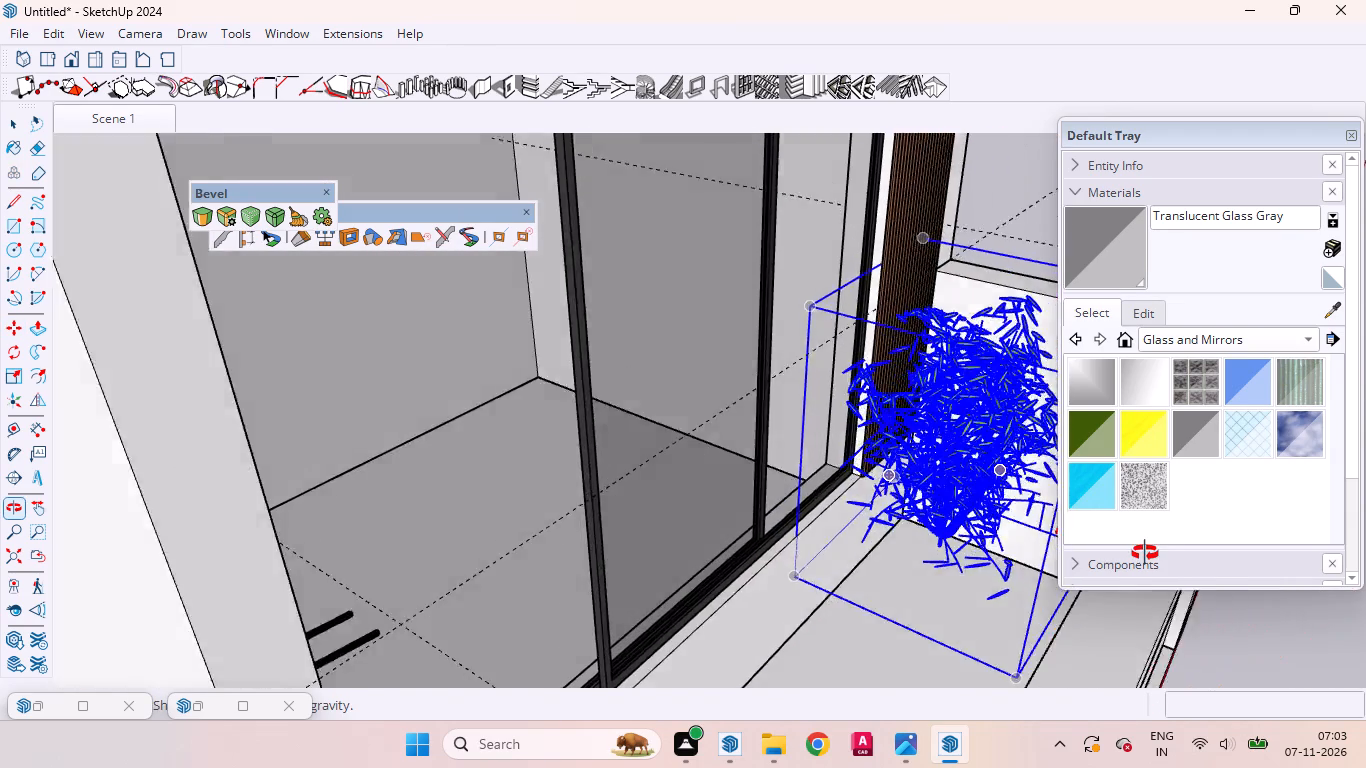
pyautogui.moveTo(1145, 553); pyautogui.dragTo(1171, 519, button='middle')
pyautogui.scroll(4, 1063, 549)
pyautogui.scroll(8, 969, 553)
pyautogui.scroll(-2, 912, 523)
pyautogui.scroll(2, 912, 523)
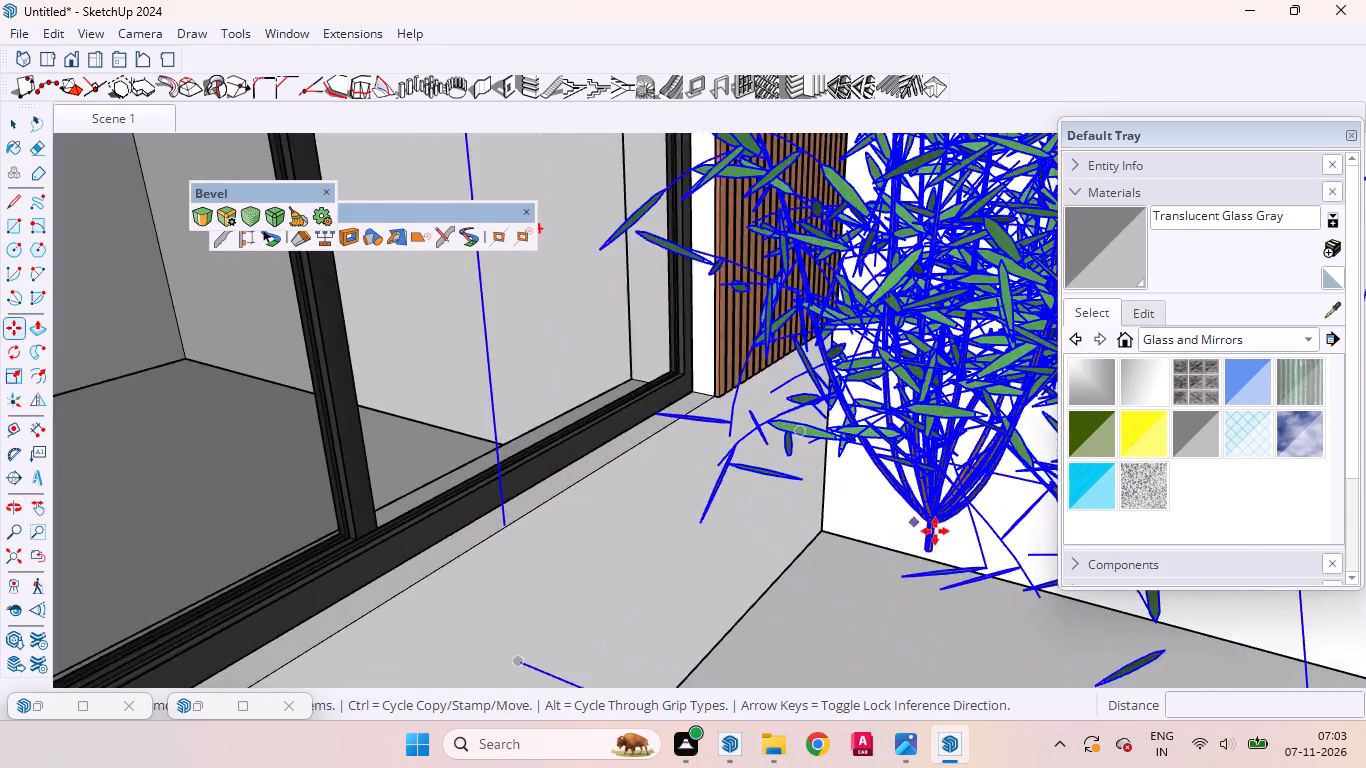
pyautogui.scroll(1, 935, 531)
pyautogui.moveTo(938, 532); pyautogui.dragTo(964, 496, button='middle')
pyautogui.scroll(-11, 933, 531)
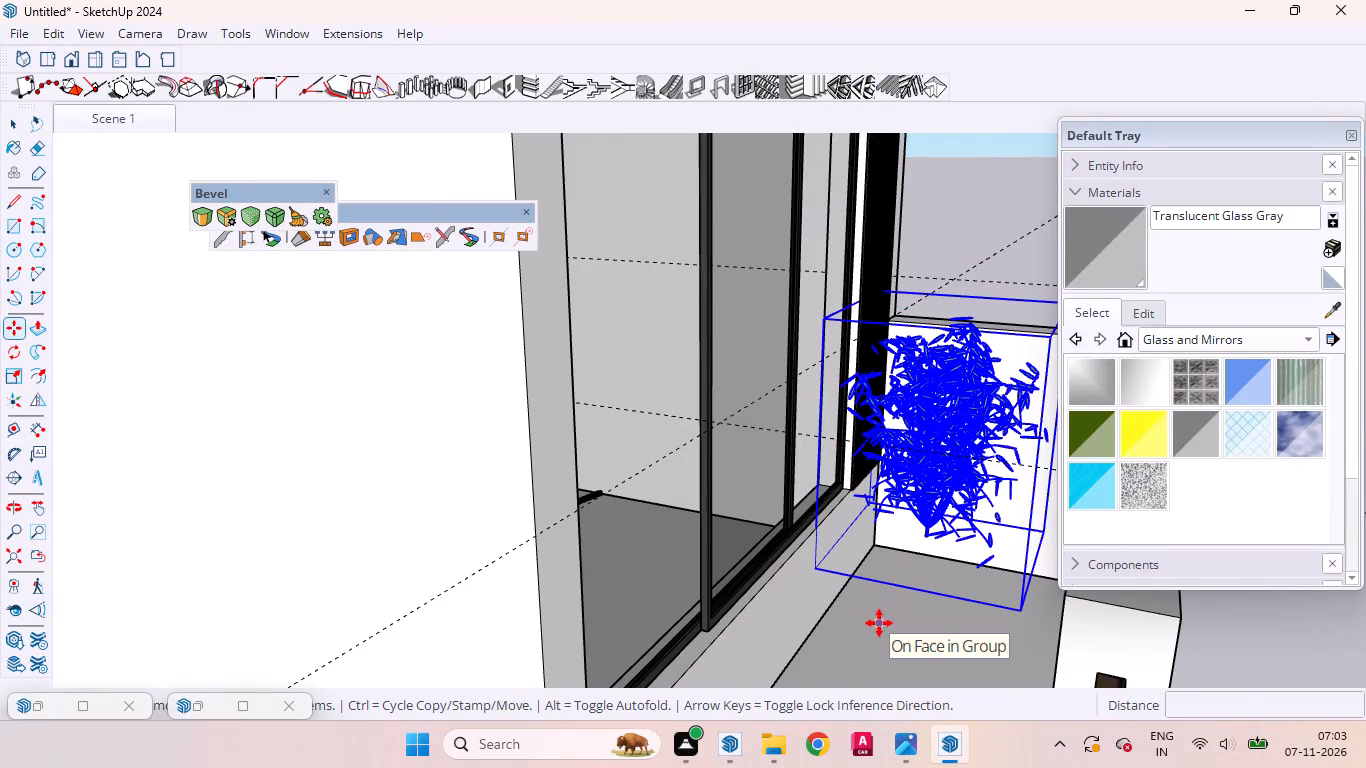
pyautogui.click(879, 623)
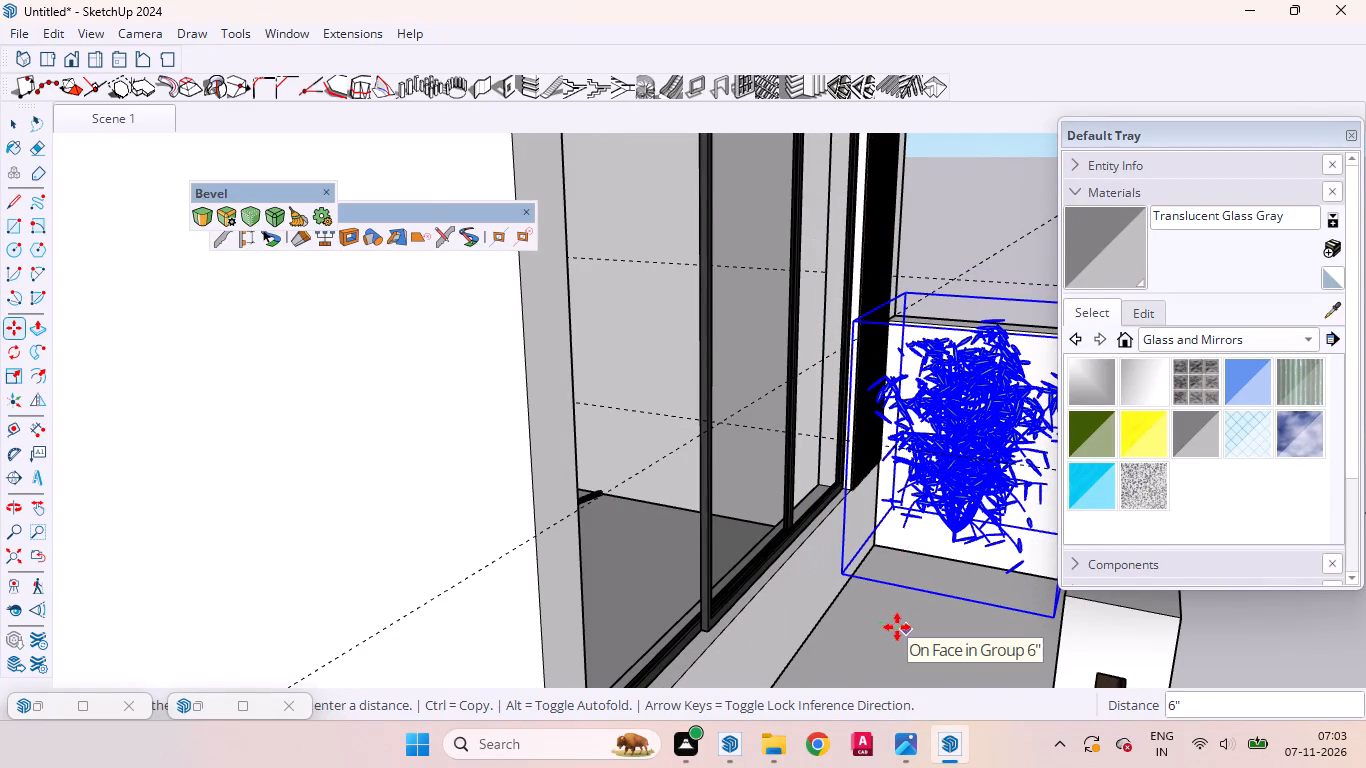
pyautogui.click(897, 627)
pyautogui.moveTo(936, 591); pyautogui.dragTo(946, 555, button='middle')
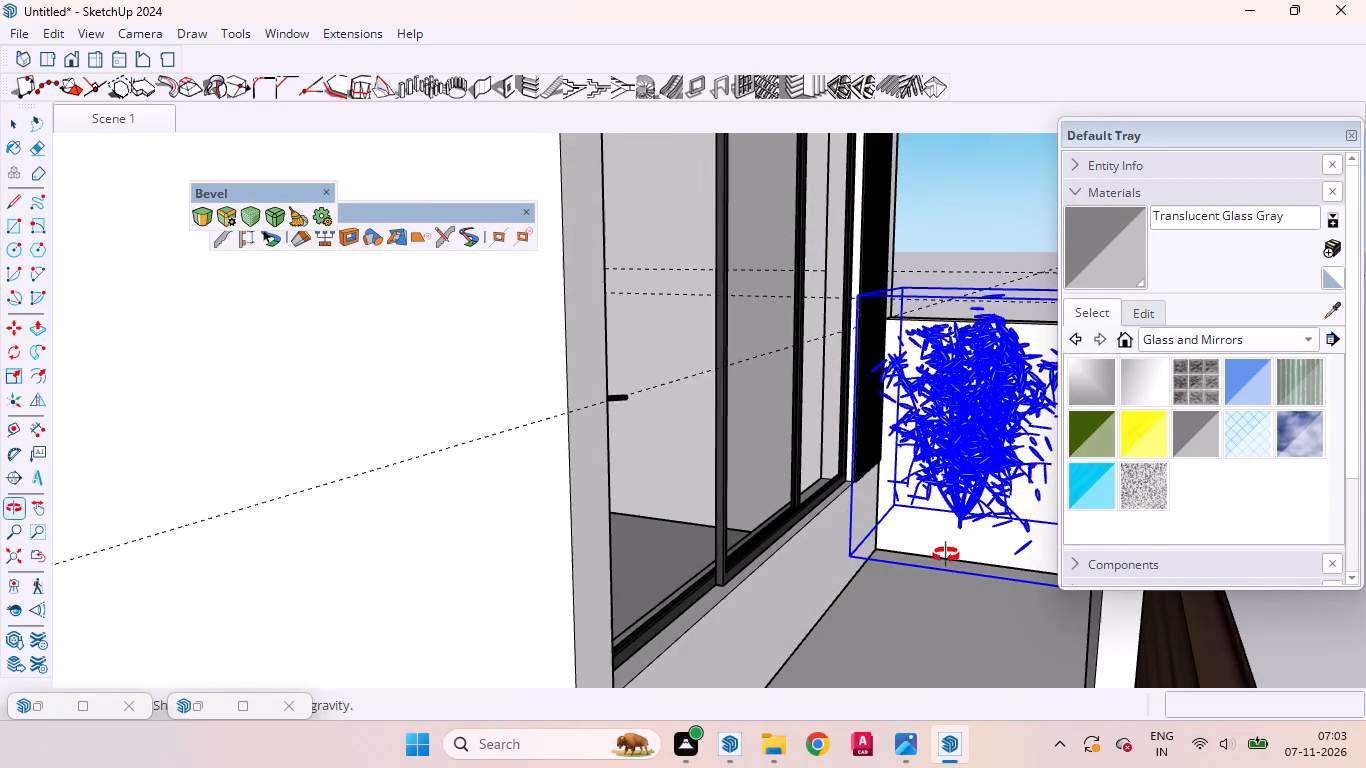
# Lower the leafy plant vertically by about 1' 4" to the floor beside the ground-floor sliding glass door.
pyautogui.moveTo(946, 555); pyautogui.dragTo(950, 559, button='middle')
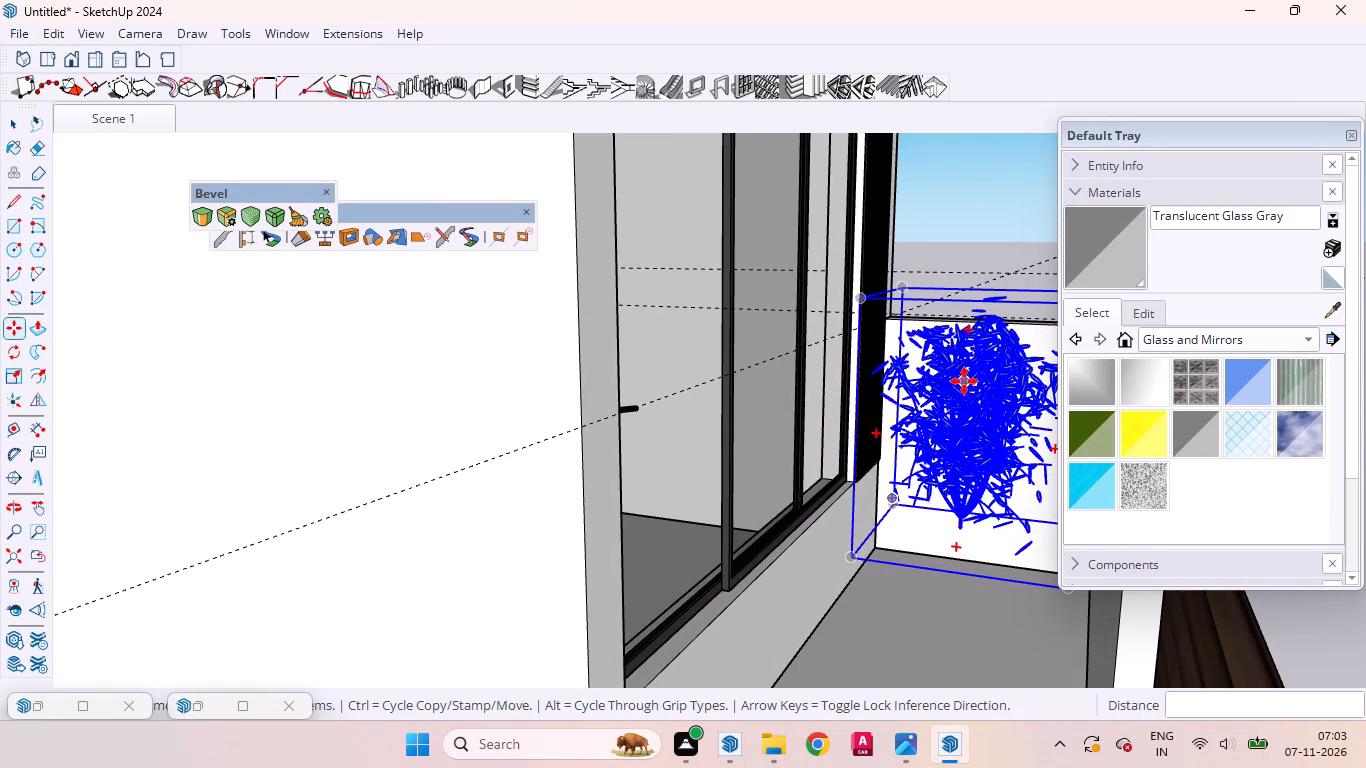
pyautogui.click(964, 381)
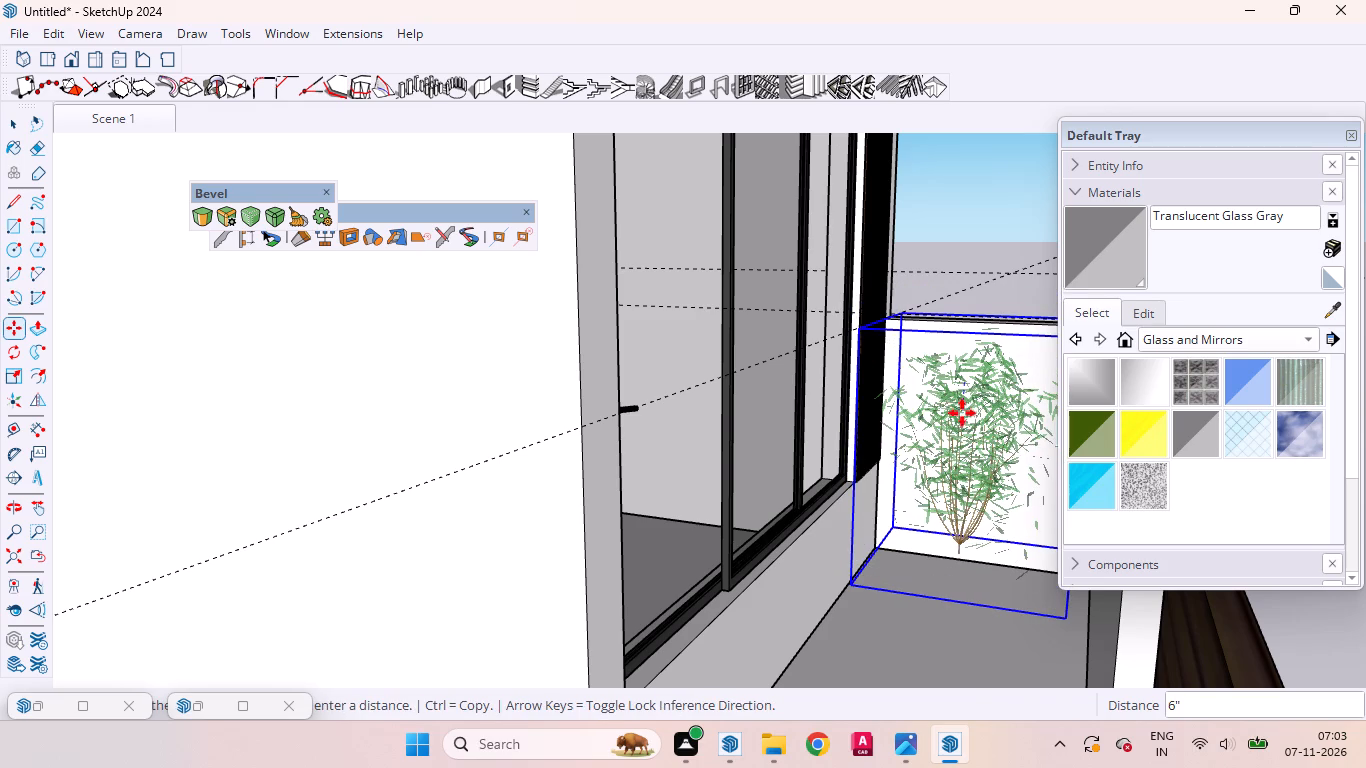
pyautogui.press('Up')
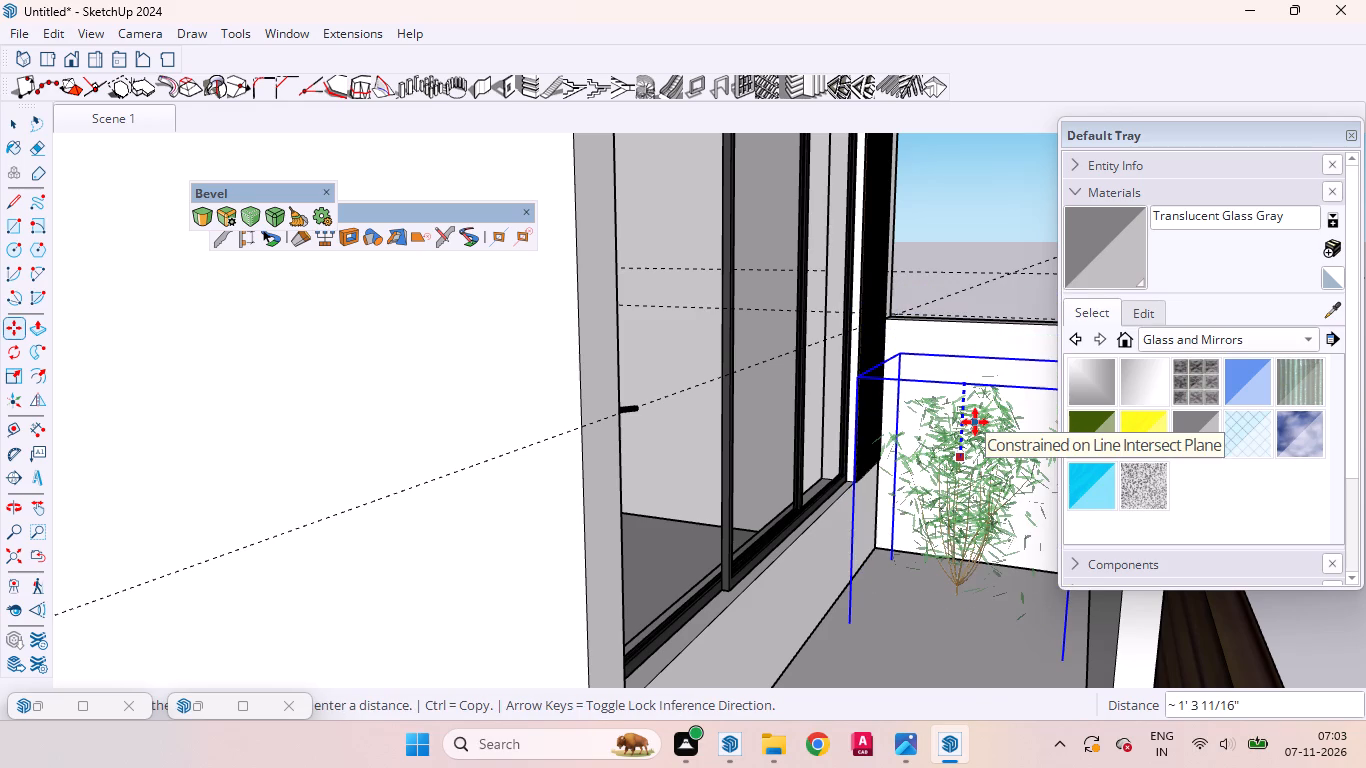
pyautogui.click(975, 422)
pyautogui.moveTo(977, 481); pyautogui.dragTo(972, 493, button='middle')
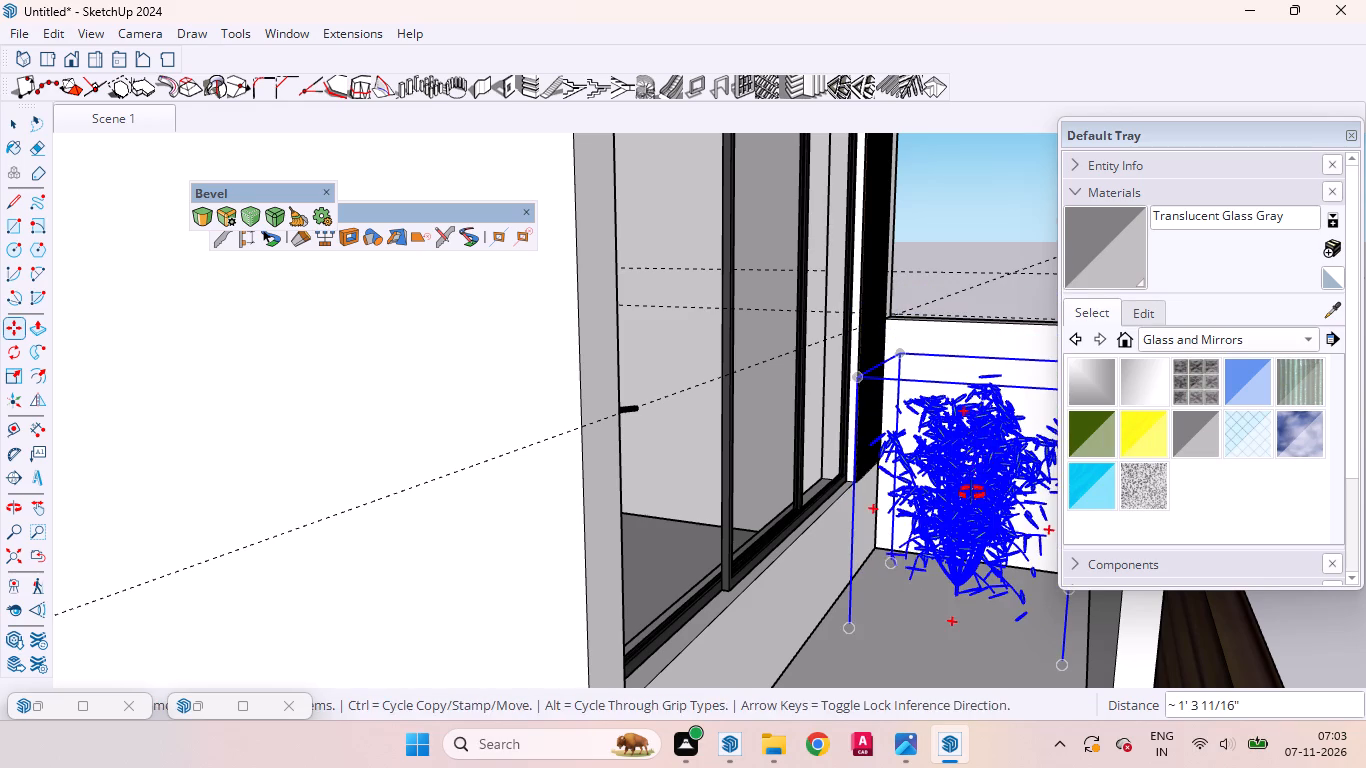
pyautogui.moveTo(972, 493); pyautogui.dragTo(643, 688, button='middle')
pyautogui.scroll(-11, 718, 572)
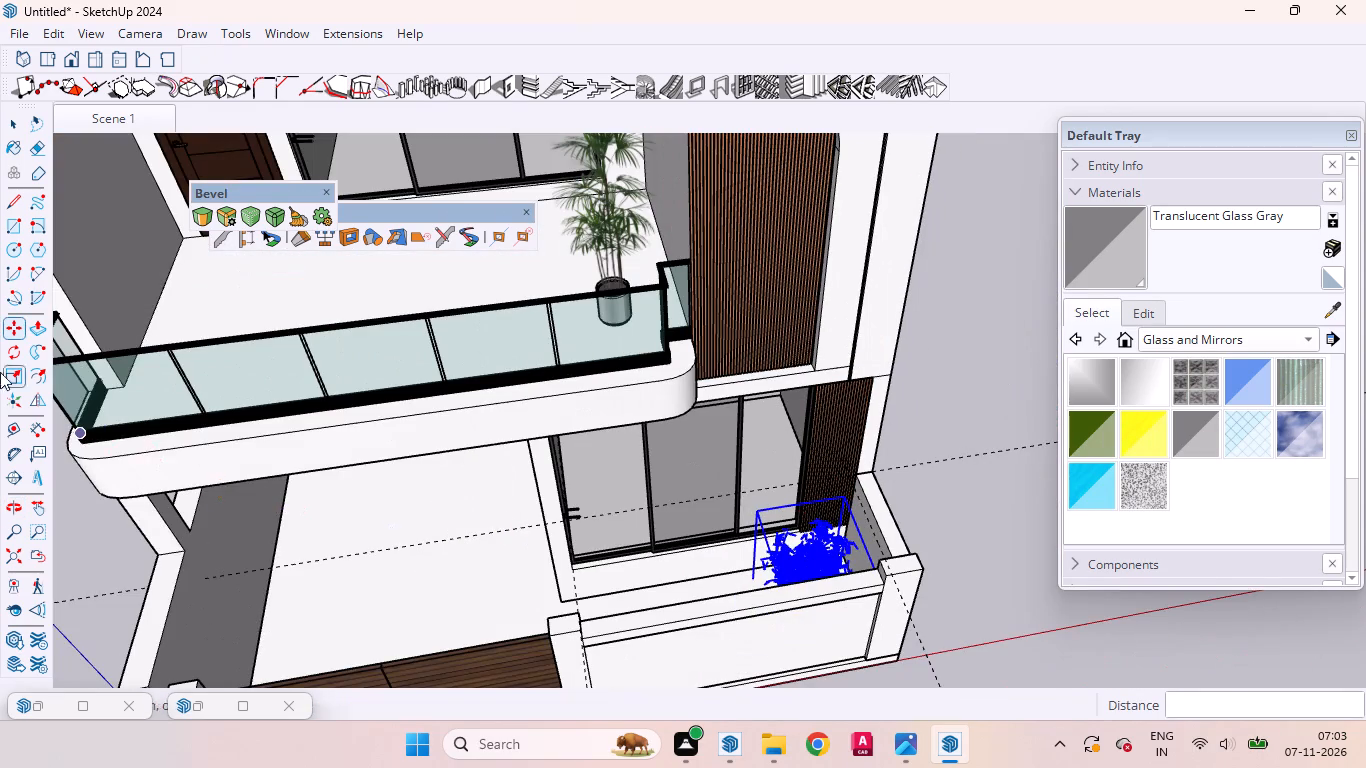
pyautogui.click(7, 126)
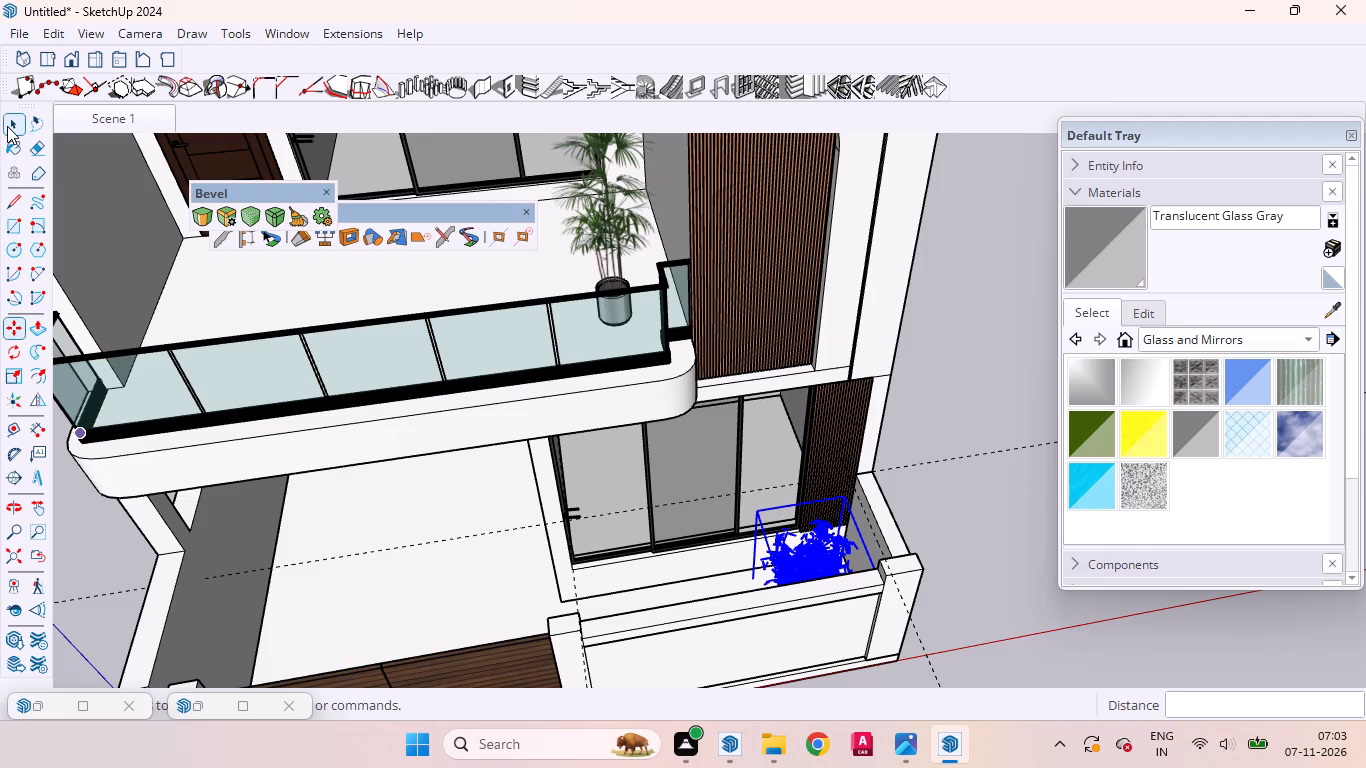
pyautogui.click(130, 120)
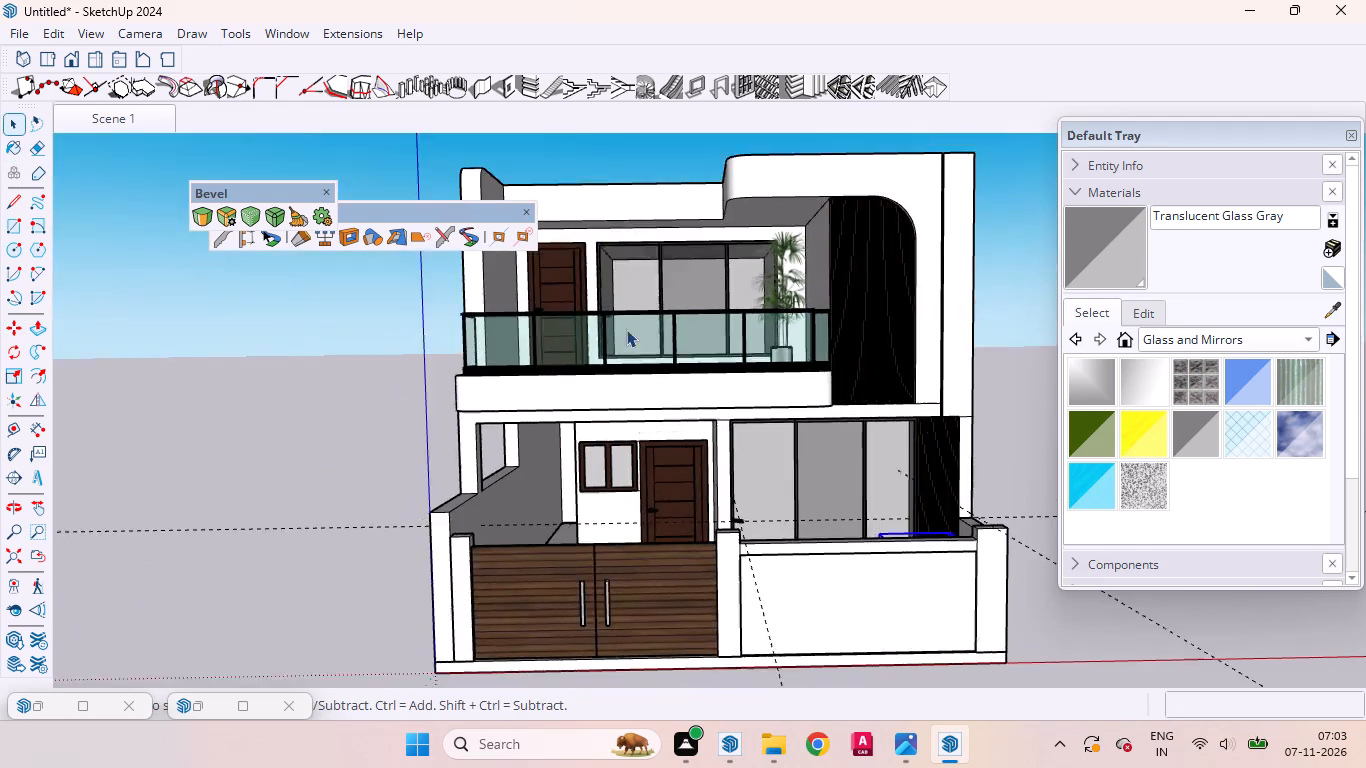
pyautogui.click(1048, 618)
# Scale the leafy plant taller along the blue axis by a factor of about 1.44.
pyautogui.scroll(4, 995, 495)
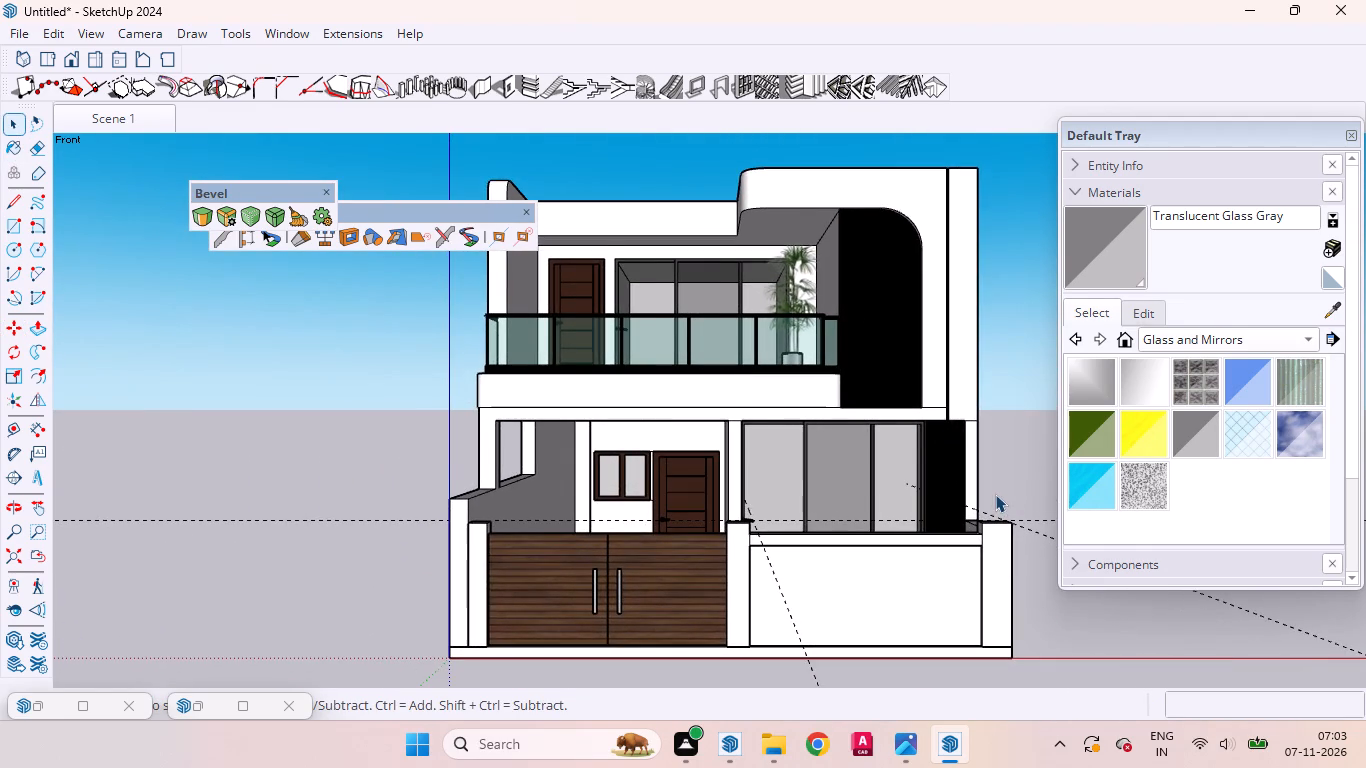
pyautogui.scroll(4, 965, 512)
pyautogui.scroll(-4, 805, 502)
pyautogui.moveTo(857, 458); pyautogui.dragTo(865, 581, button='middle')
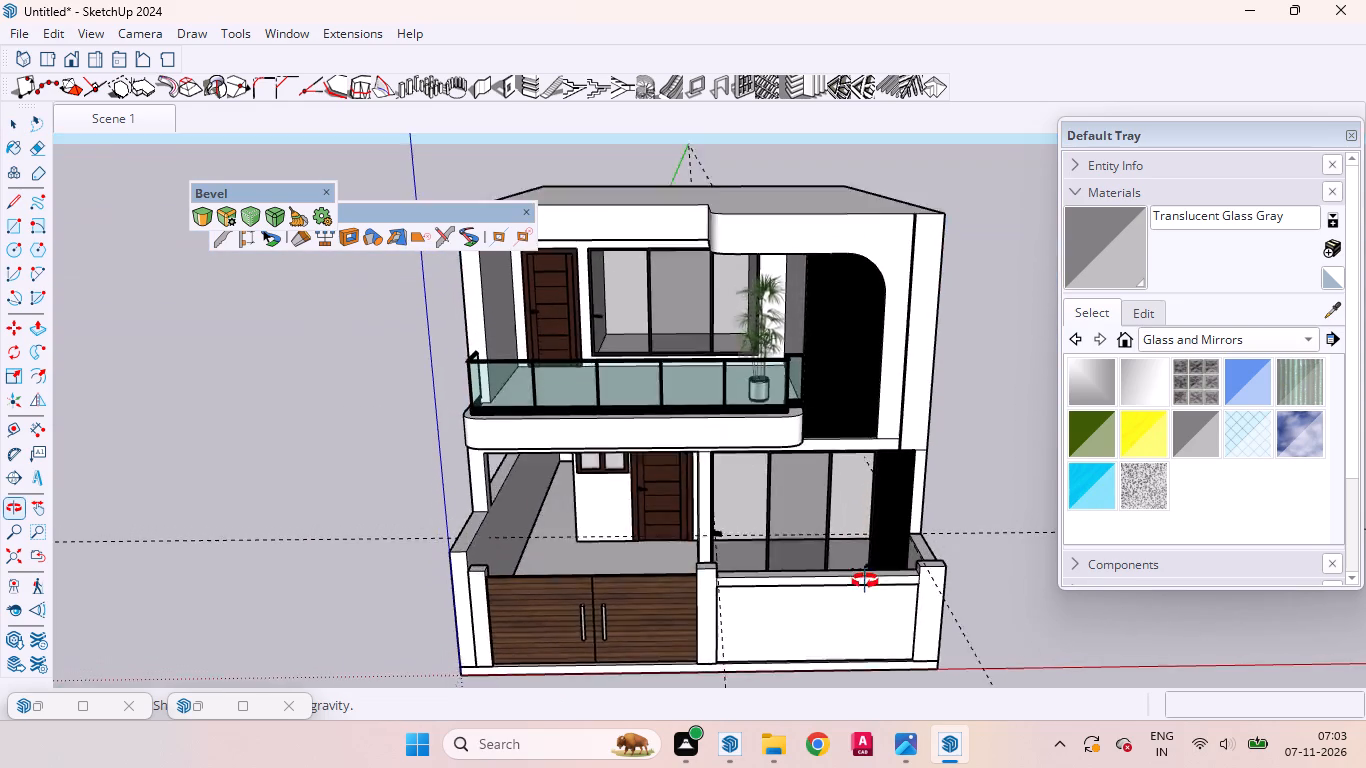
pyautogui.moveTo(865, 581); pyautogui.dragTo(865, 747, button='middle')
pyautogui.scroll(14, 866, 589)
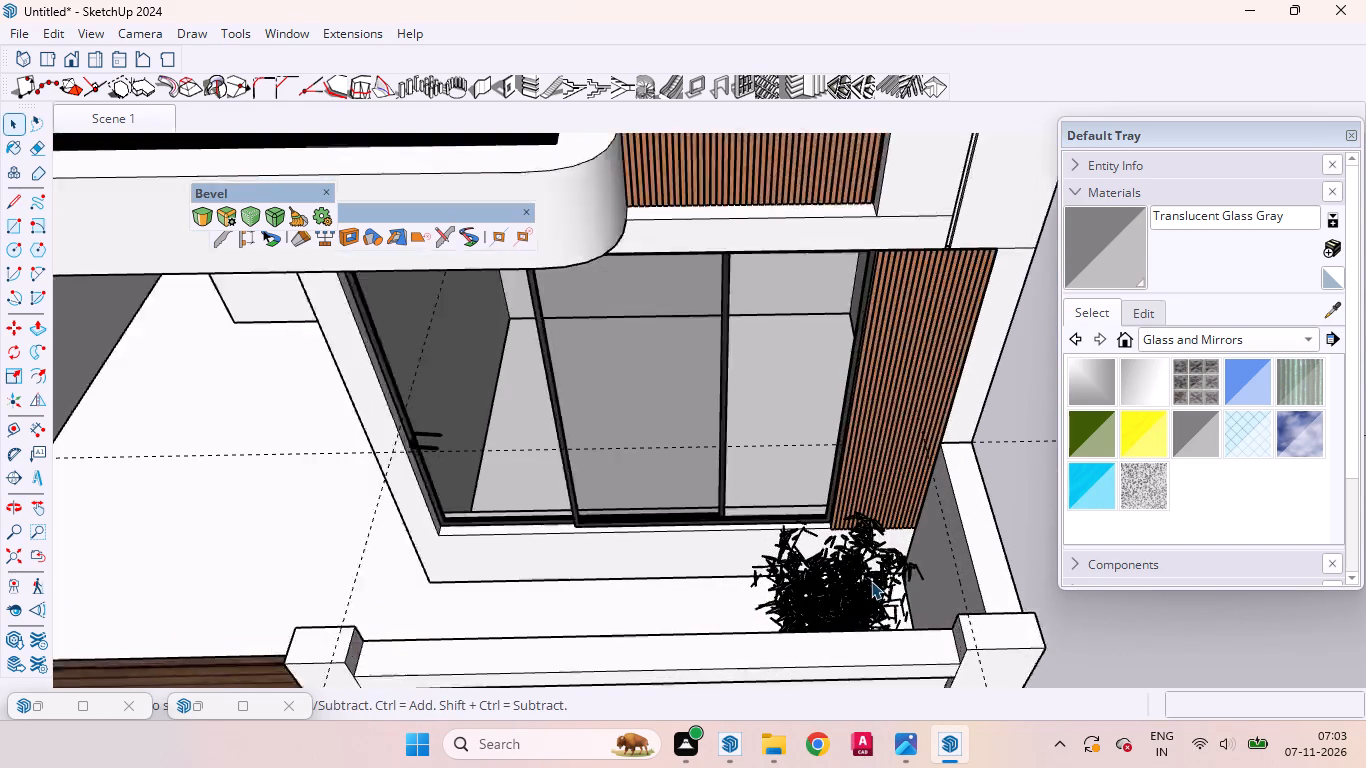
pyautogui.scroll(7, 871, 581)
pyautogui.moveTo(726, 587); pyautogui.dragTo(885, 633, button='middle')
pyautogui.scroll(1, 920, 645)
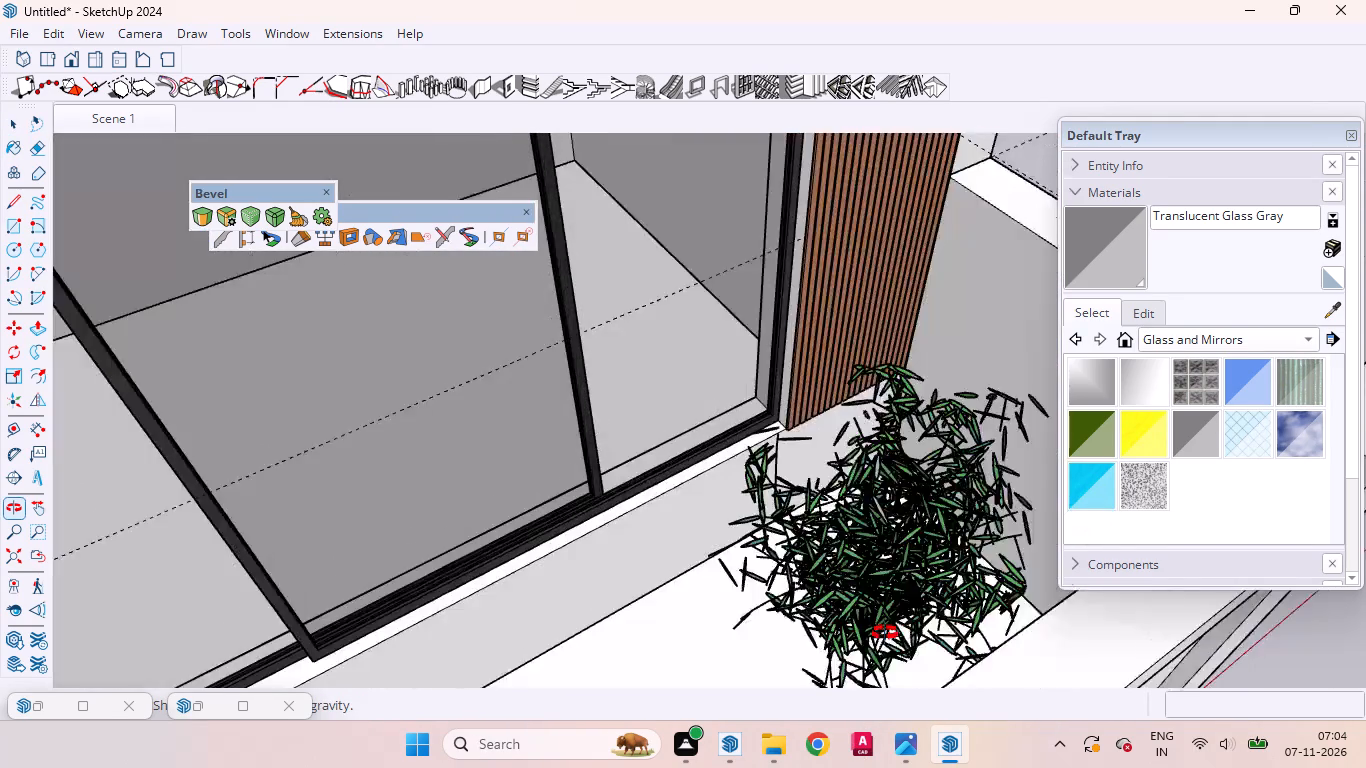
pyautogui.moveTo(885, 633); pyautogui.dragTo(881, 636, button='middle')
pyautogui.click(867, 554)
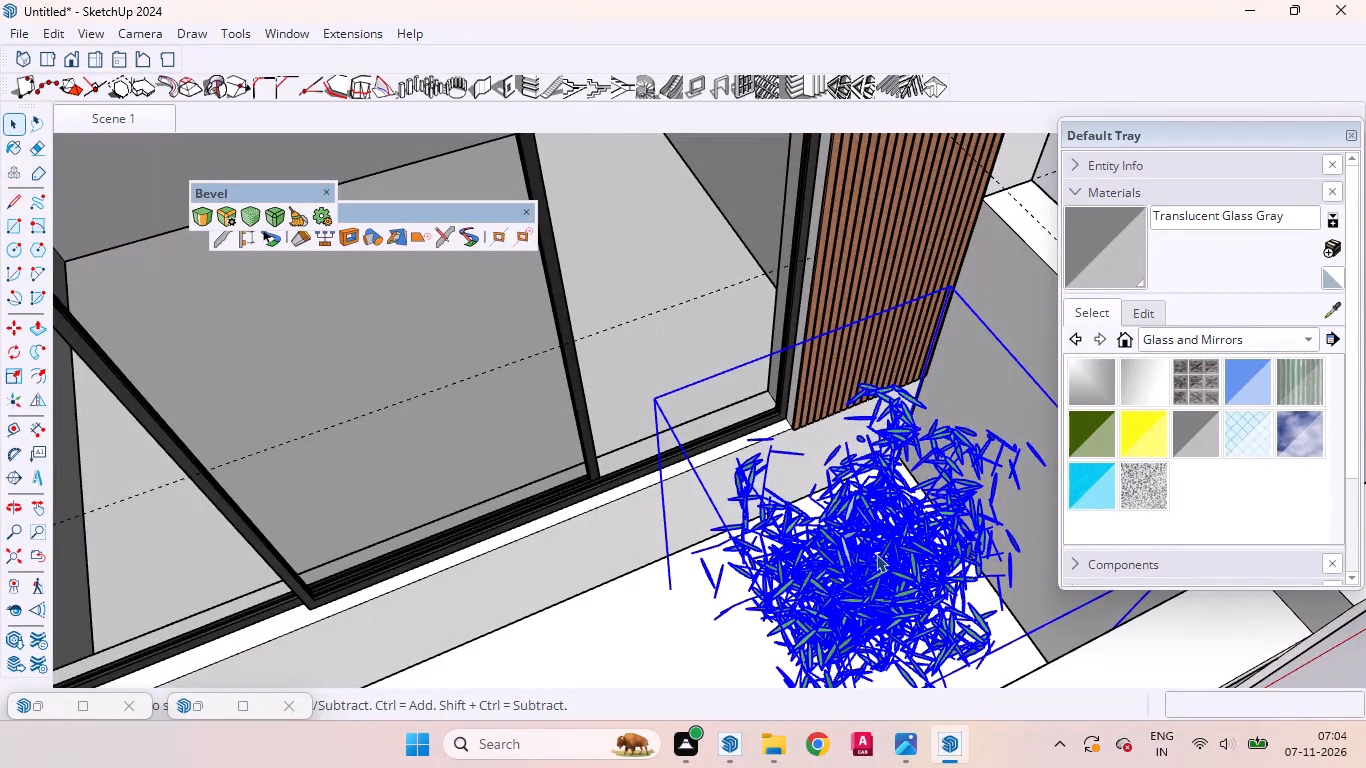
pyautogui.click(14, 372)
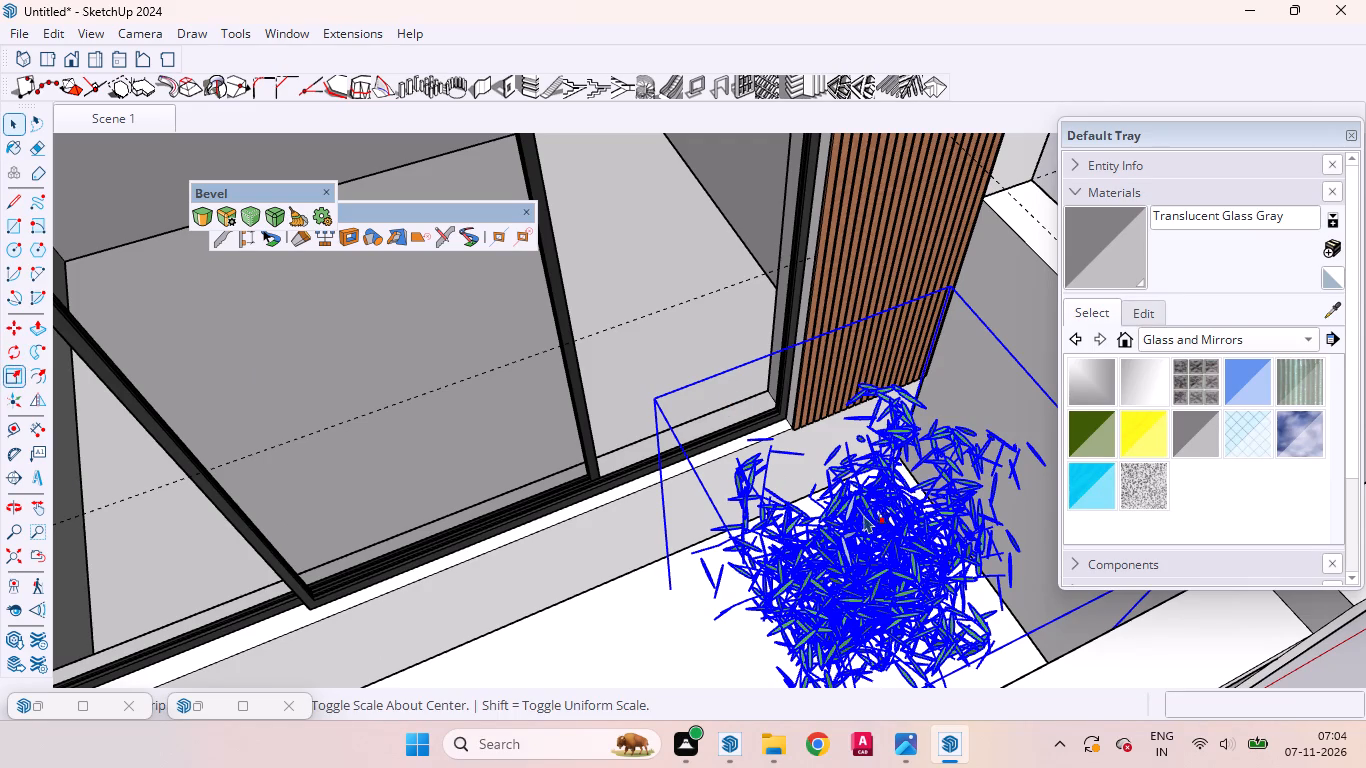
pyautogui.click(909, 470)
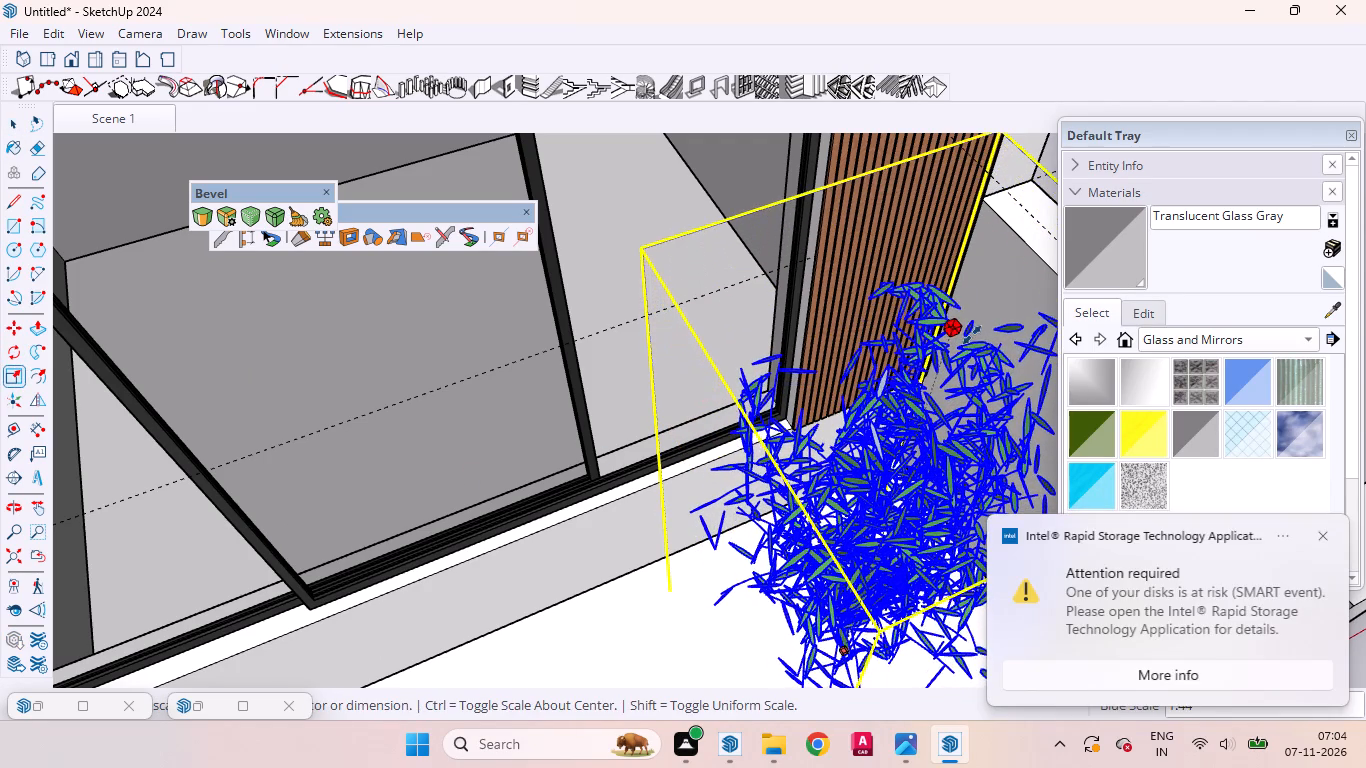
pyautogui.click(972, 335)
# Stretch the leafy plant's height again by a factor of about 1.21 and return to the Scene 1 view.
pyautogui.scroll(-11, 777, 473)
pyautogui.moveTo(770, 458); pyautogui.dragTo(615, 270, button='middle')
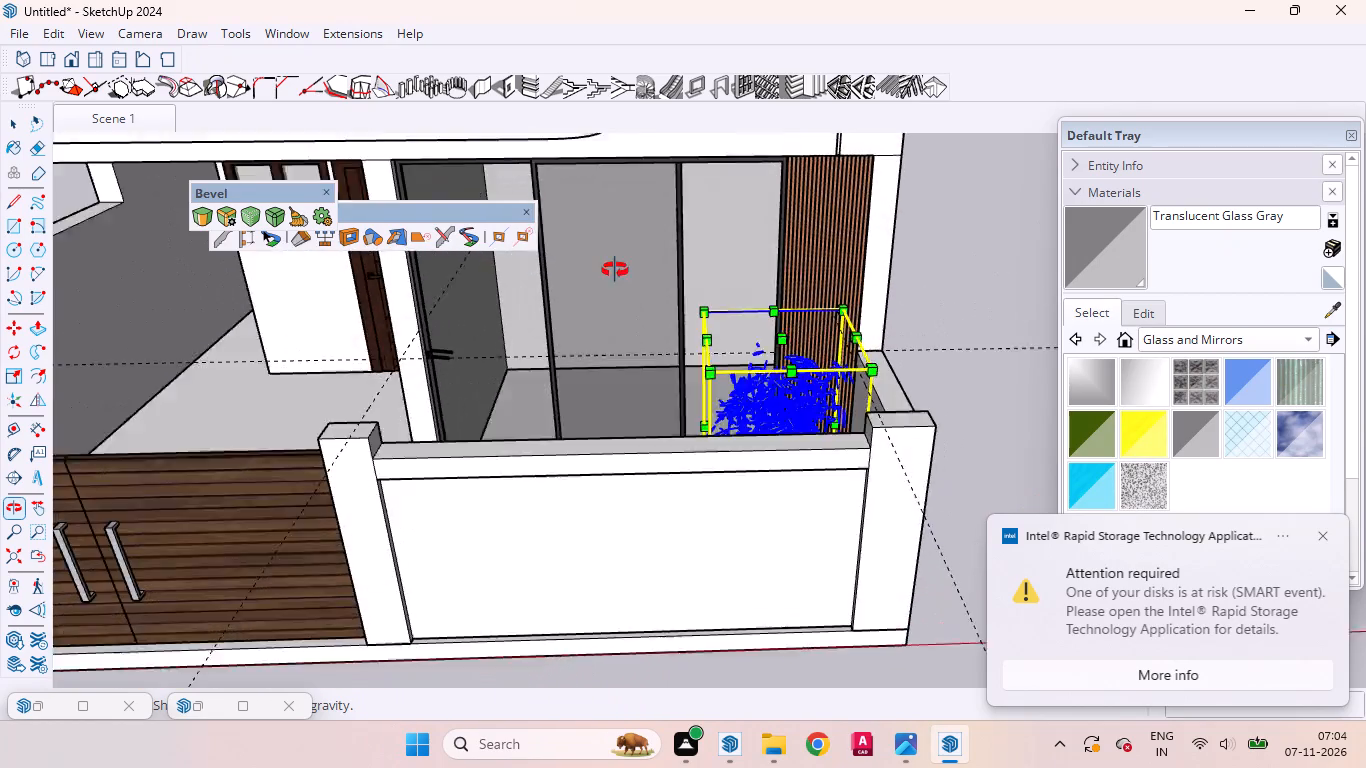
pyautogui.moveTo(615, 270); pyautogui.dragTo(724, 386, button='middle')
pyautogui.scroll(3, 724, 386)
pyautogui.moveTo(806, 337); pyautogui.dragTo(821, 269)
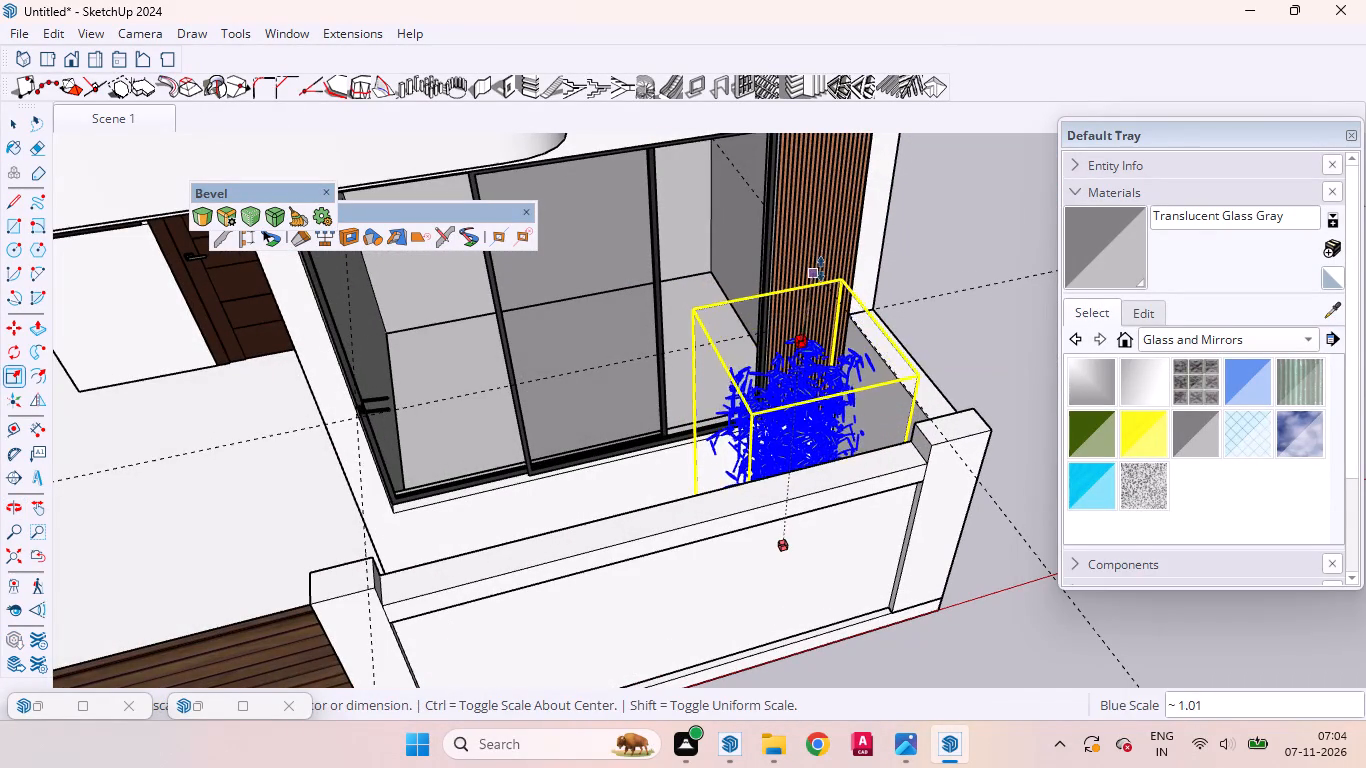
pyautogui.moveTo(821, 269); pyautogui.dragTo(837, 220)
pyautogui.moveTo(856, 435); pyautogui.dragTo(854, 435, button='middle')
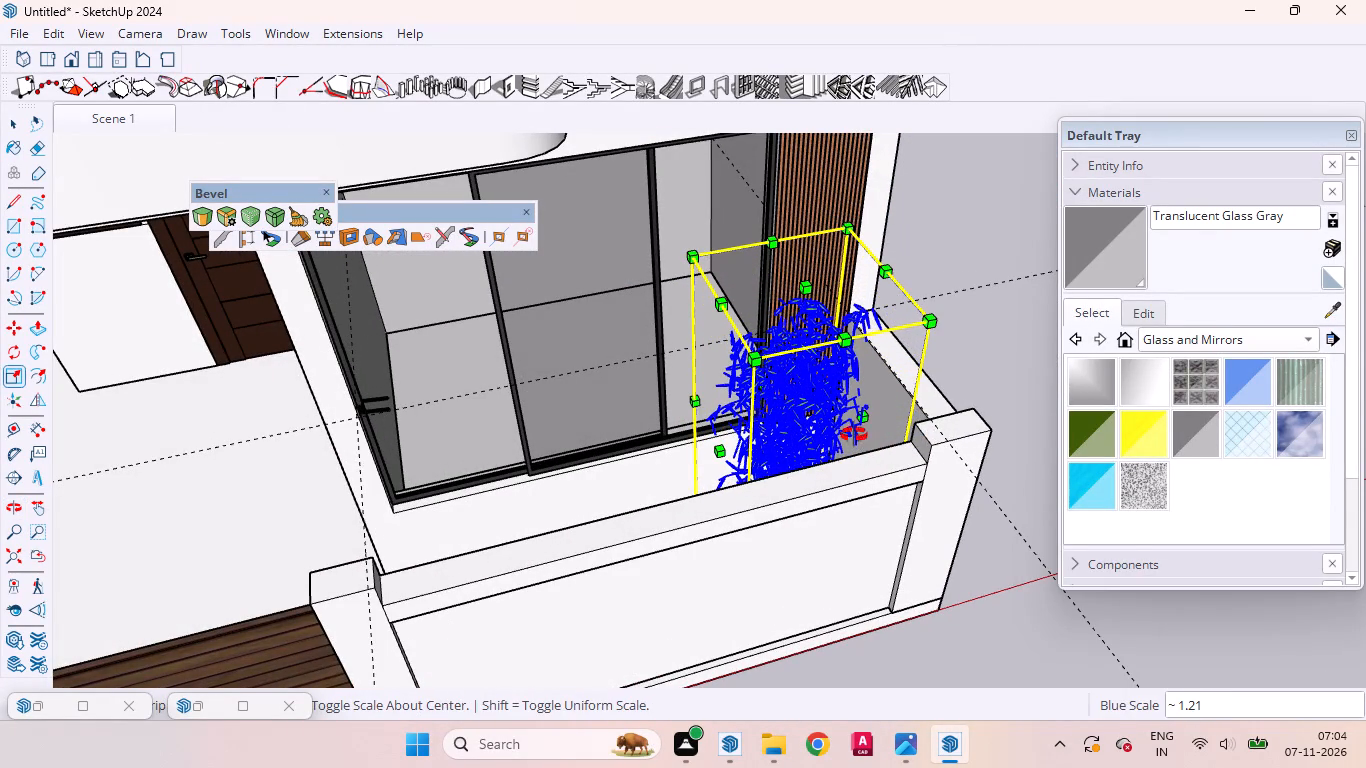
pyautogui.moveTo(854, 435); pyautogui.dragTo(681, 255, button='middle')
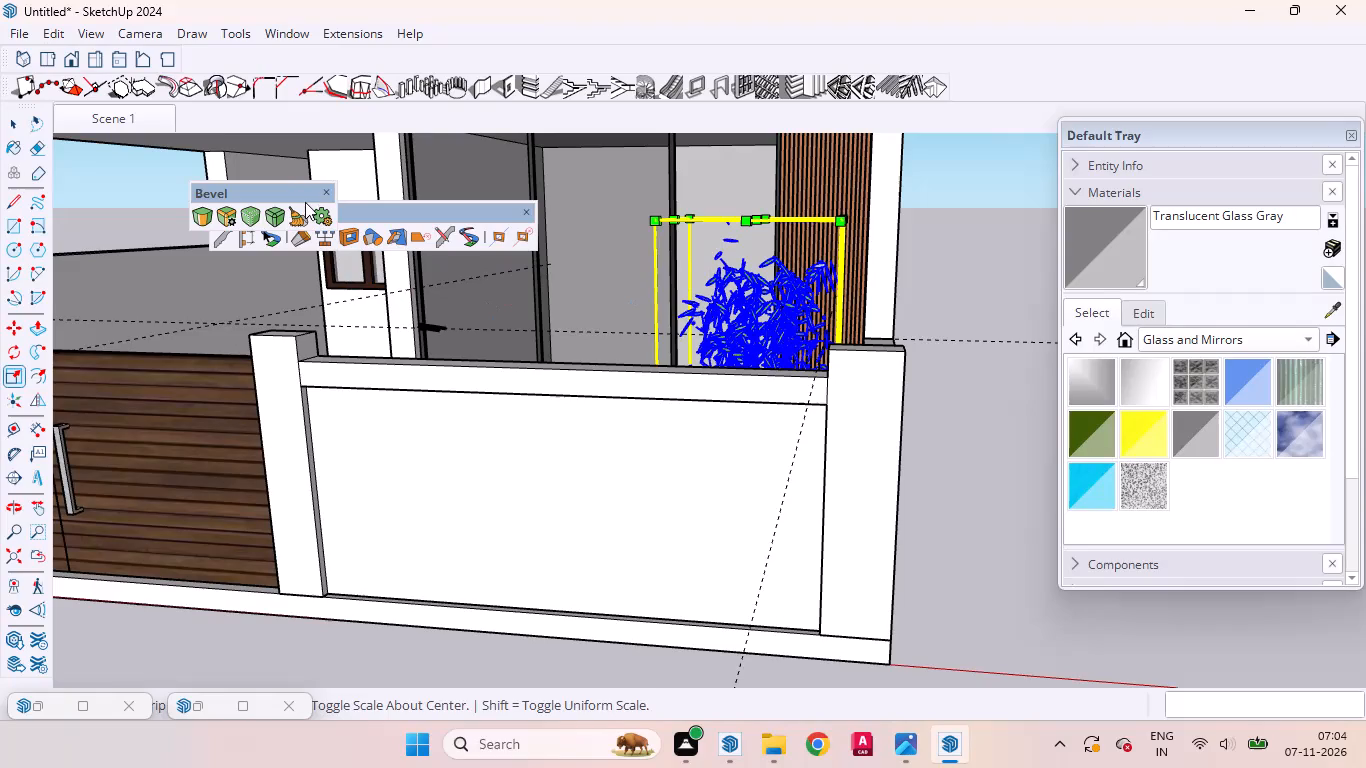
pyautogui.click(138, 118)
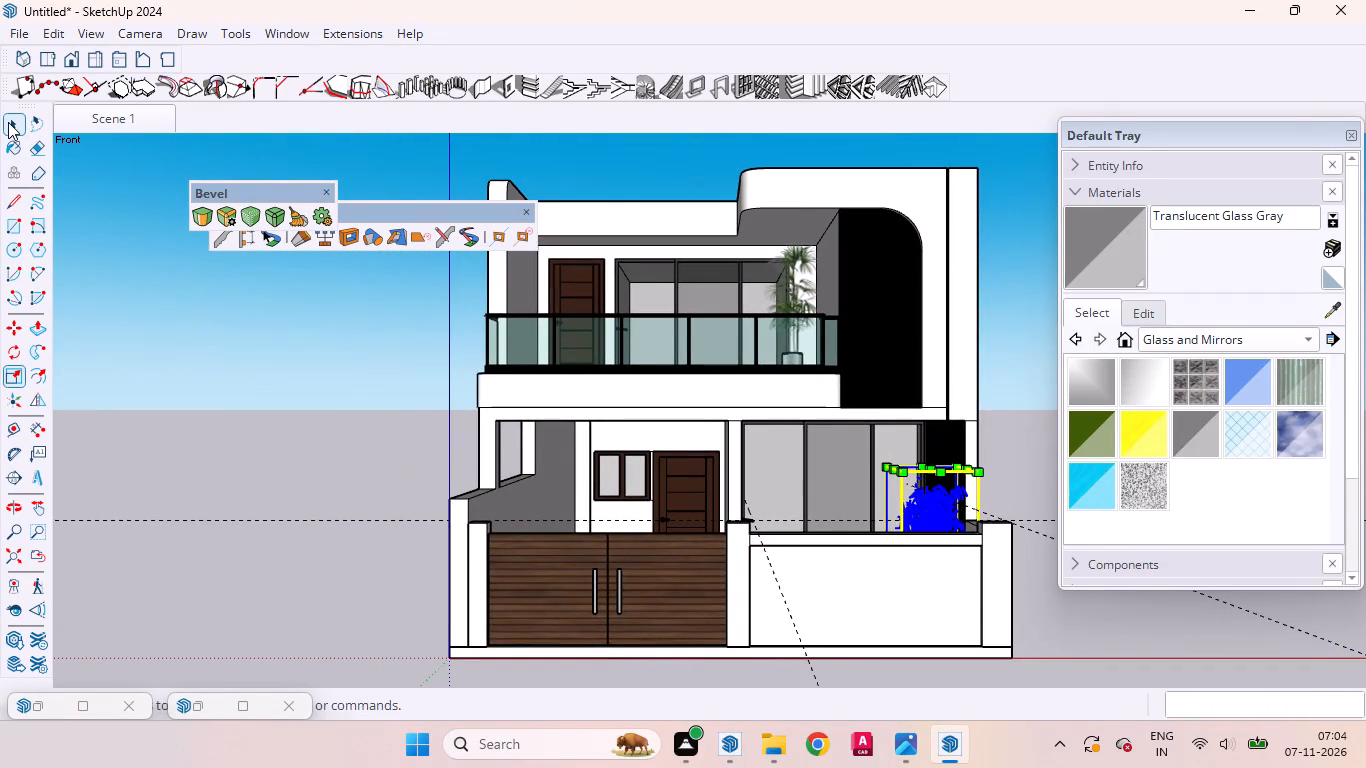
pyautogui.click(8, 122)
pyautogui.click(310, 487)
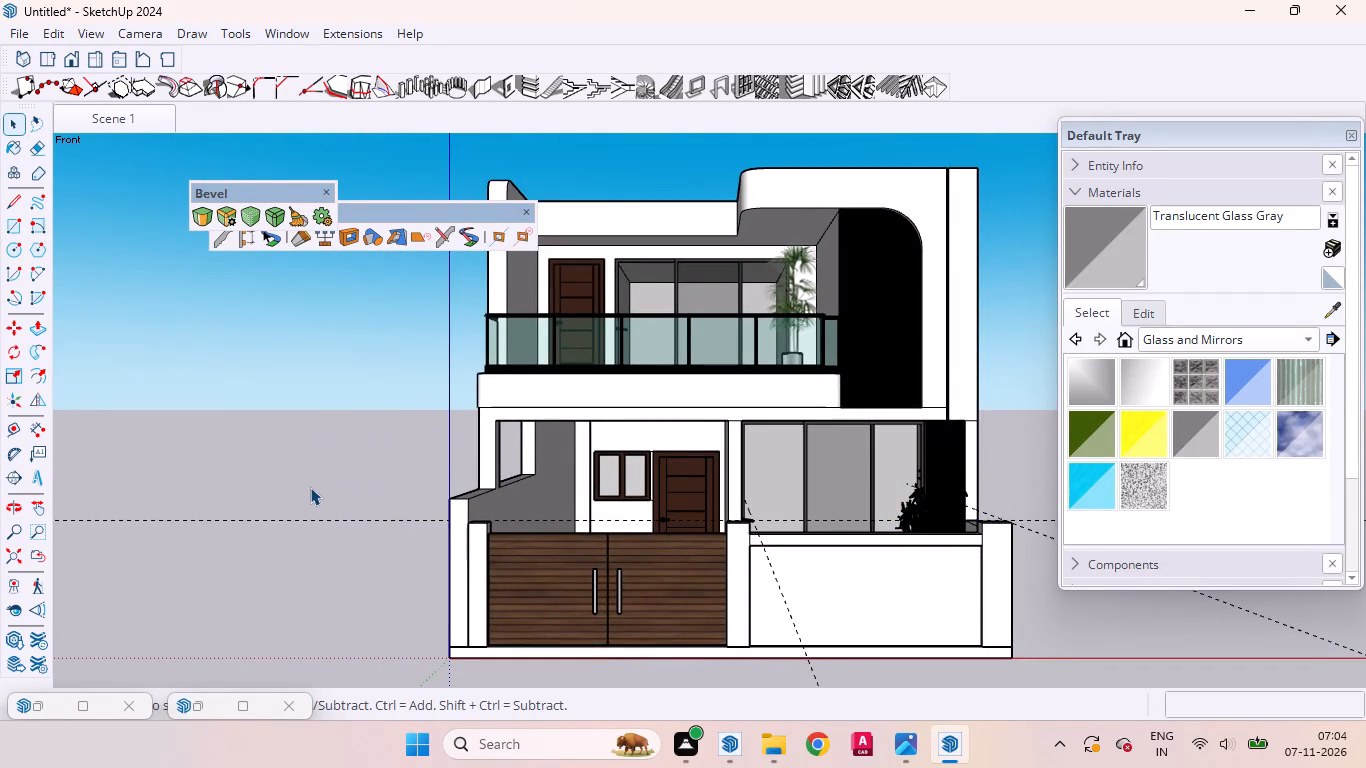
# Erase the horizontal guide line that runs across the front of the house.
pyautogui.moveTo(300, 561); pyautogui.dragTo(203, 372)
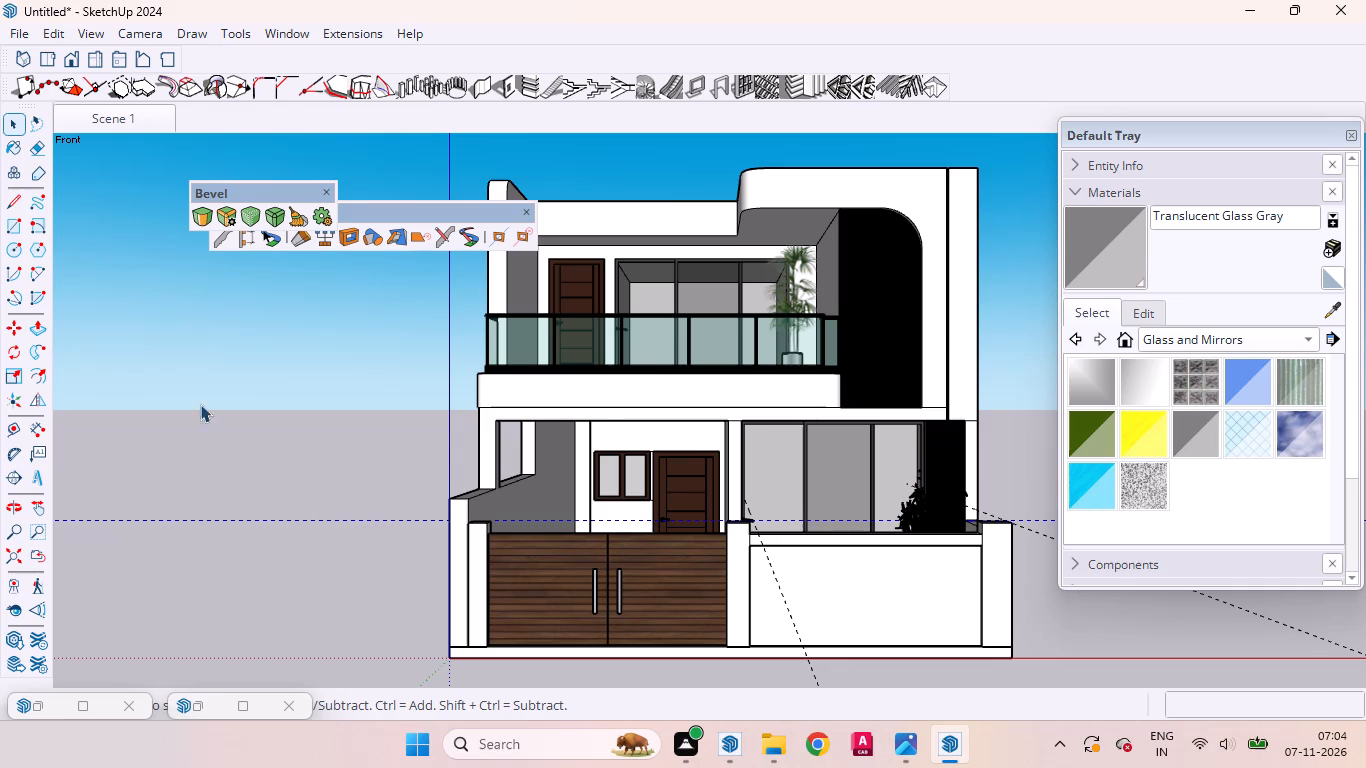
pyautogui.click(25, 139)
pyautogui.click(28, 146)
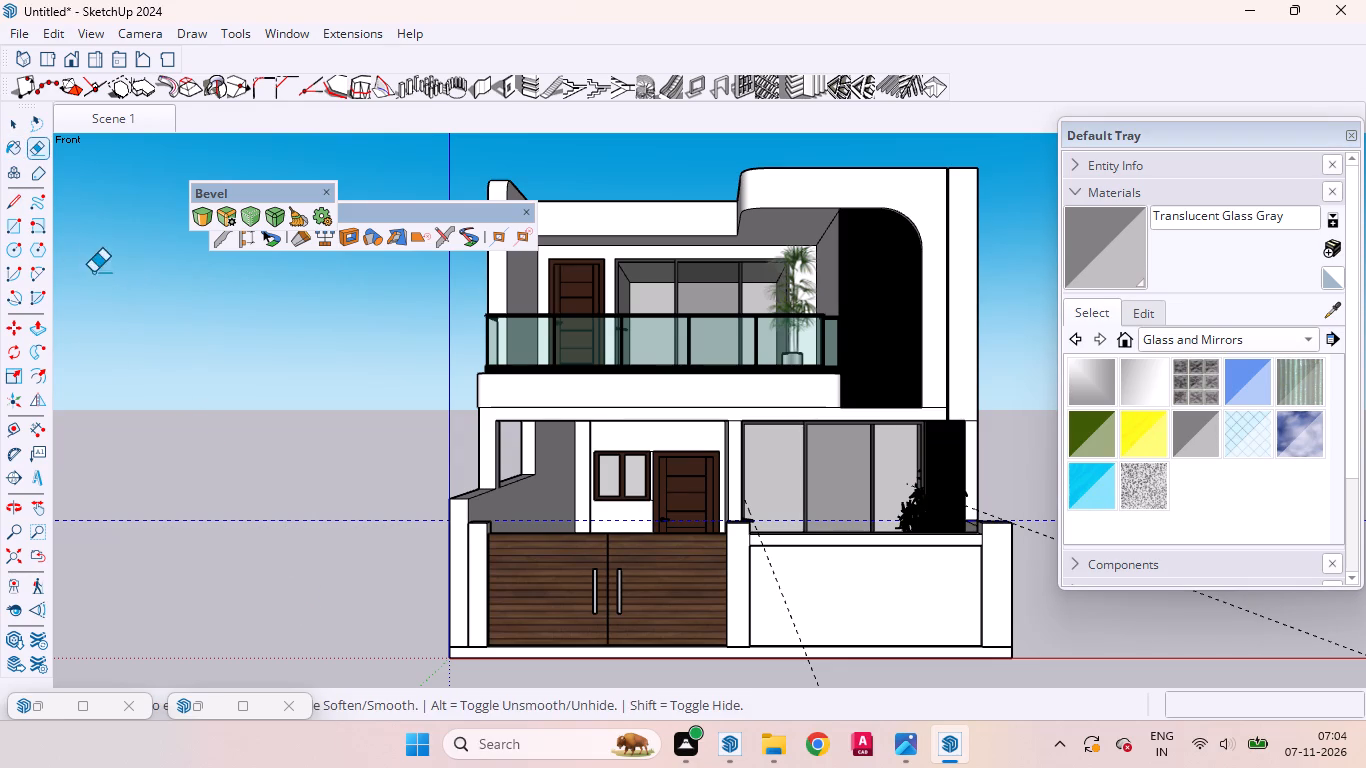
pyautogui.moveTo(223, 382); pyautogui.dragTo(229, 605)
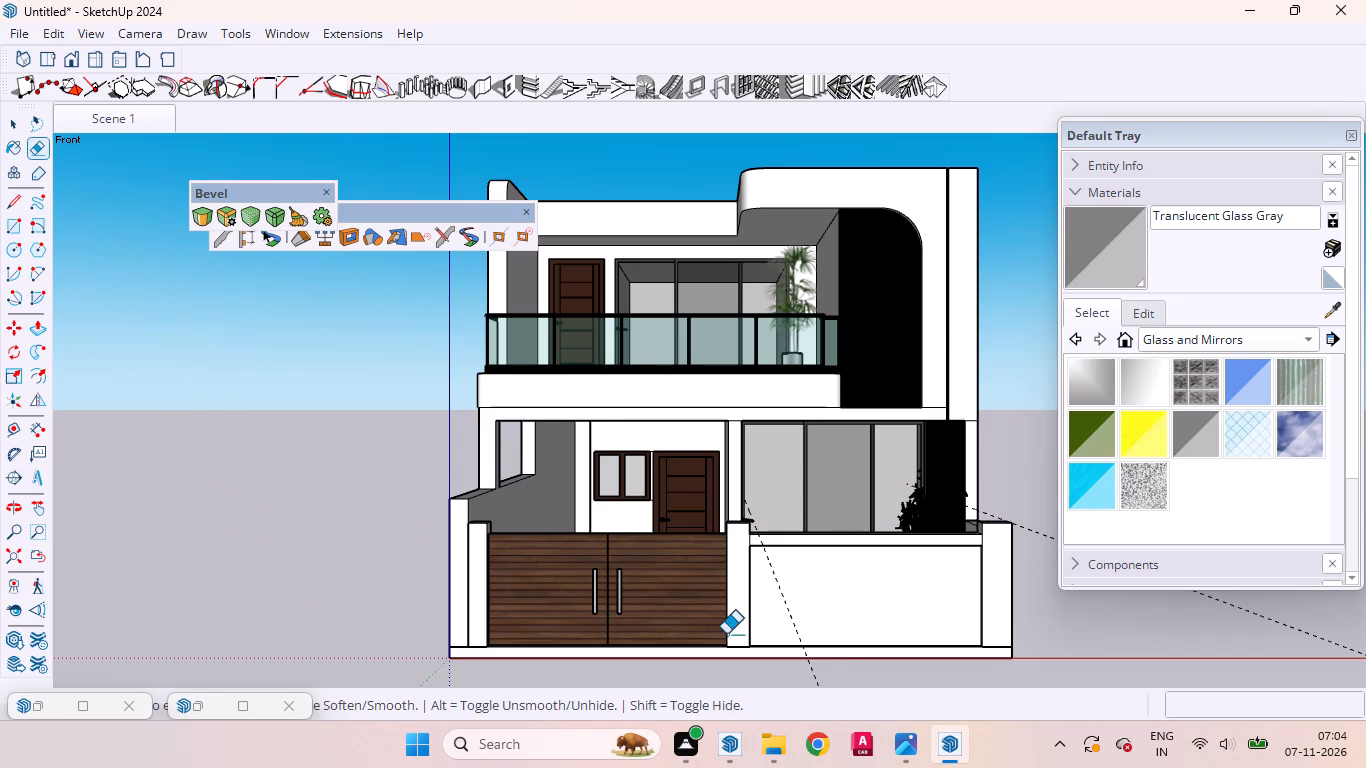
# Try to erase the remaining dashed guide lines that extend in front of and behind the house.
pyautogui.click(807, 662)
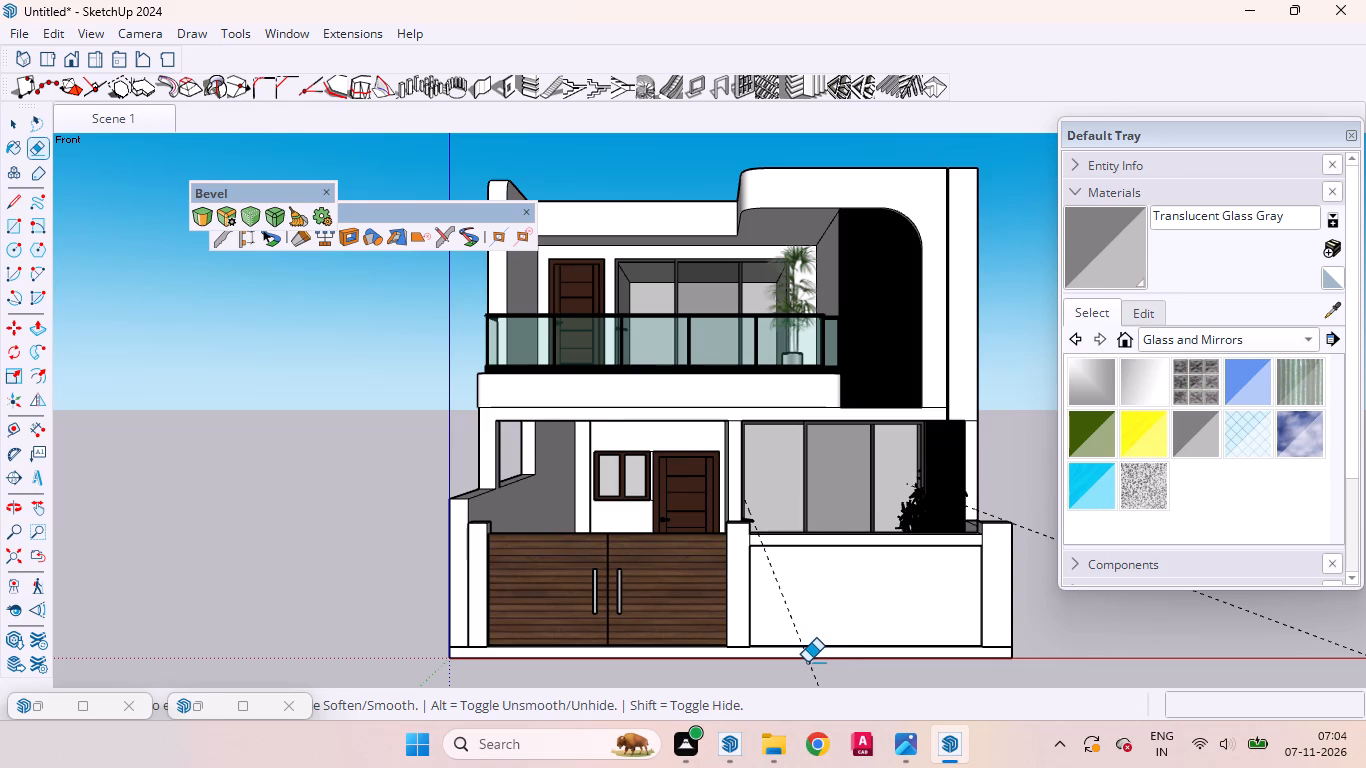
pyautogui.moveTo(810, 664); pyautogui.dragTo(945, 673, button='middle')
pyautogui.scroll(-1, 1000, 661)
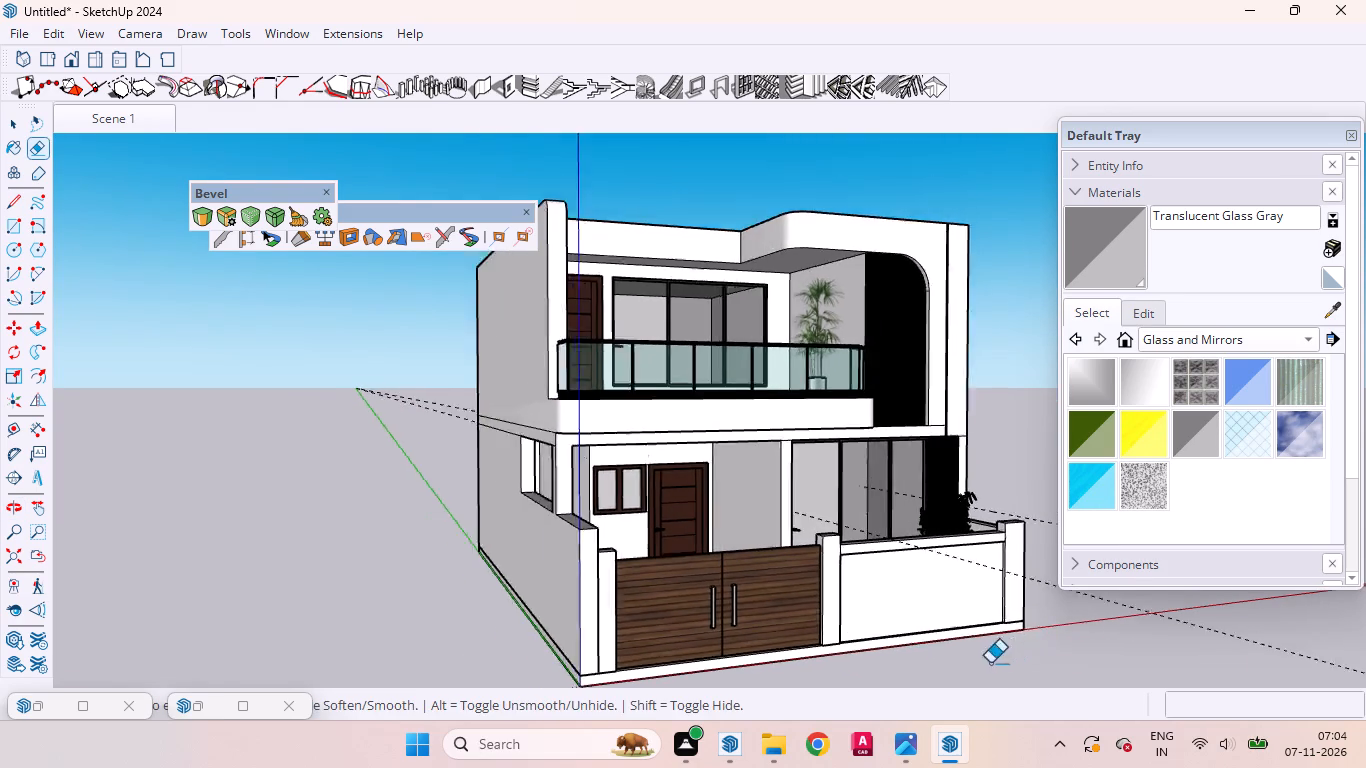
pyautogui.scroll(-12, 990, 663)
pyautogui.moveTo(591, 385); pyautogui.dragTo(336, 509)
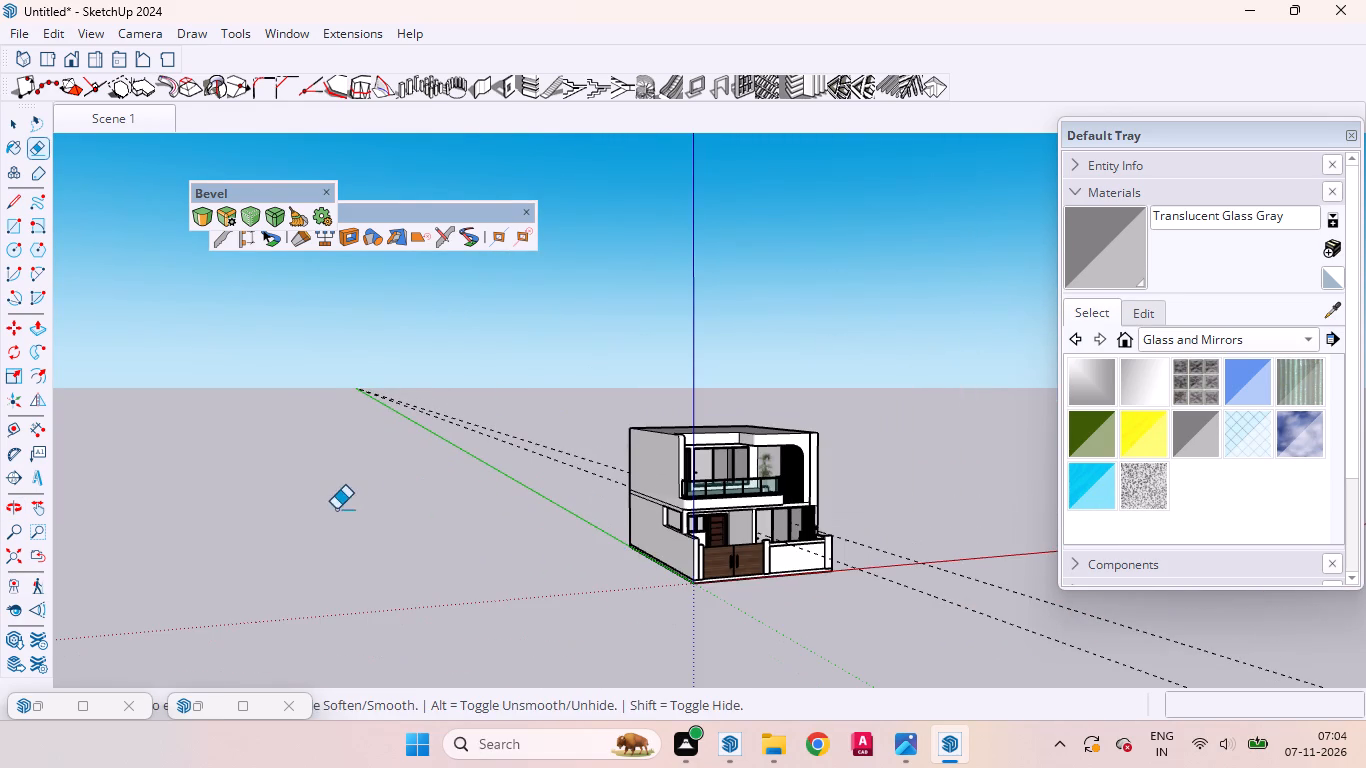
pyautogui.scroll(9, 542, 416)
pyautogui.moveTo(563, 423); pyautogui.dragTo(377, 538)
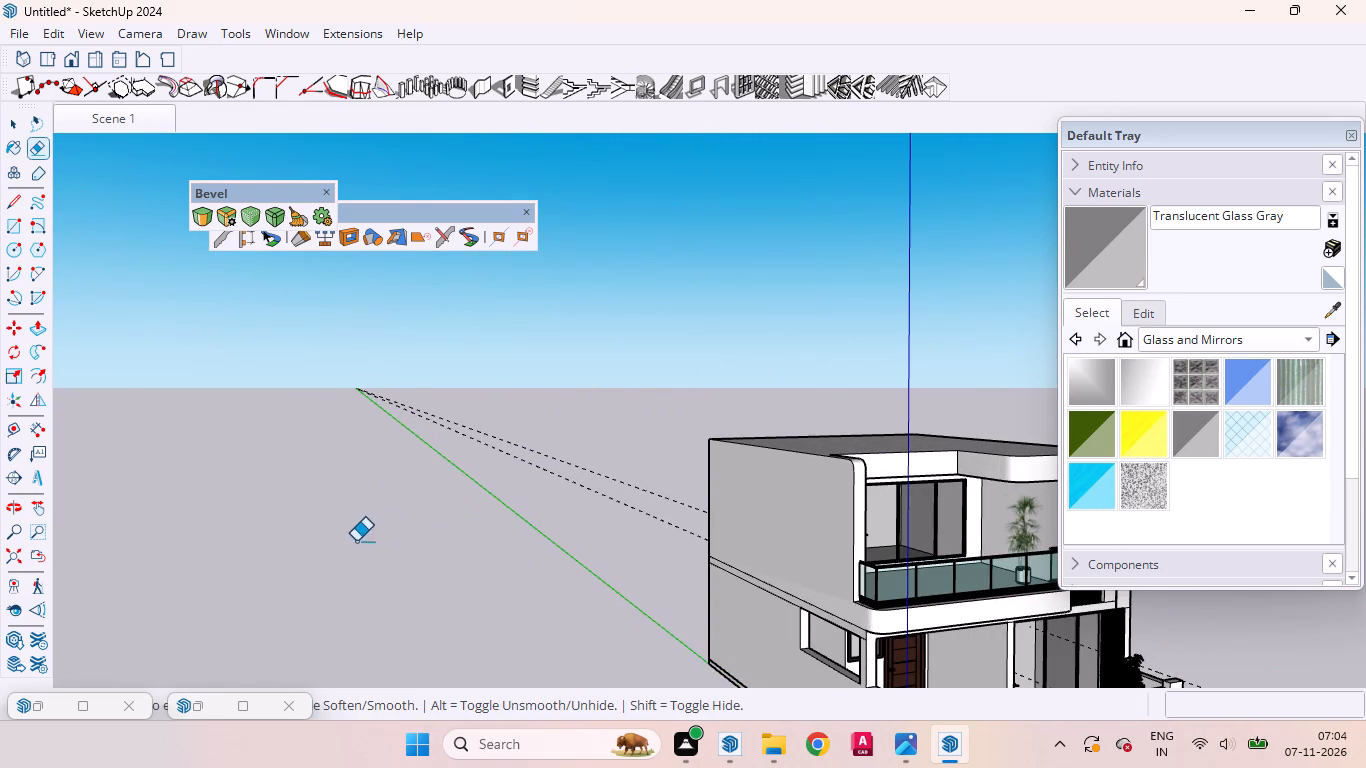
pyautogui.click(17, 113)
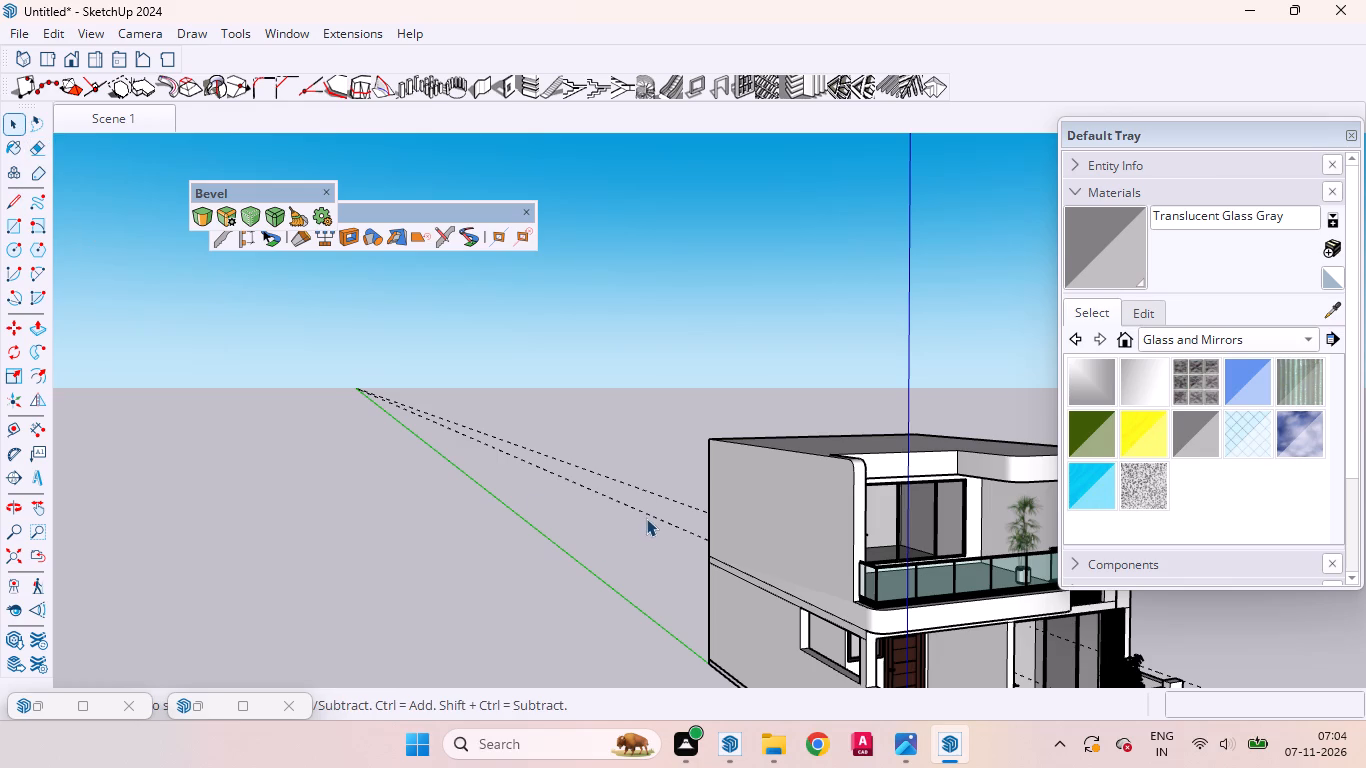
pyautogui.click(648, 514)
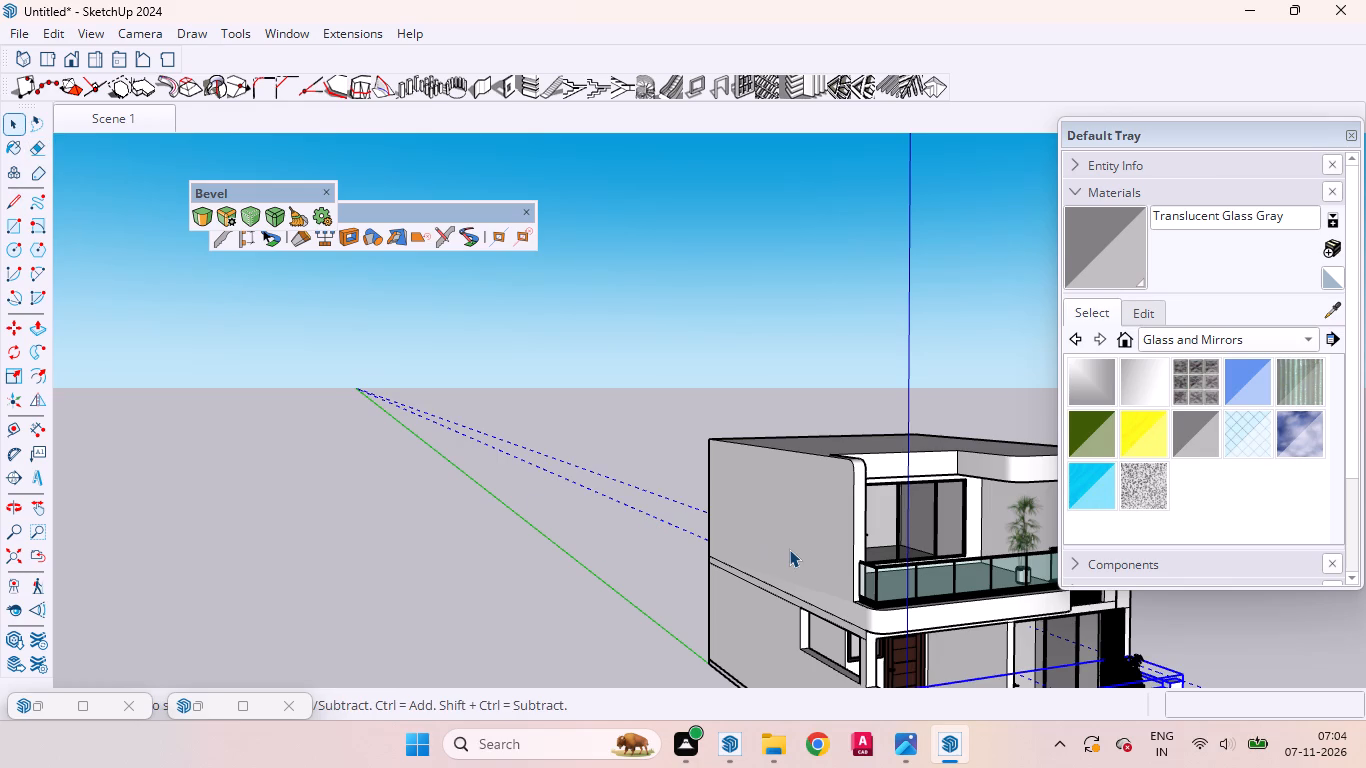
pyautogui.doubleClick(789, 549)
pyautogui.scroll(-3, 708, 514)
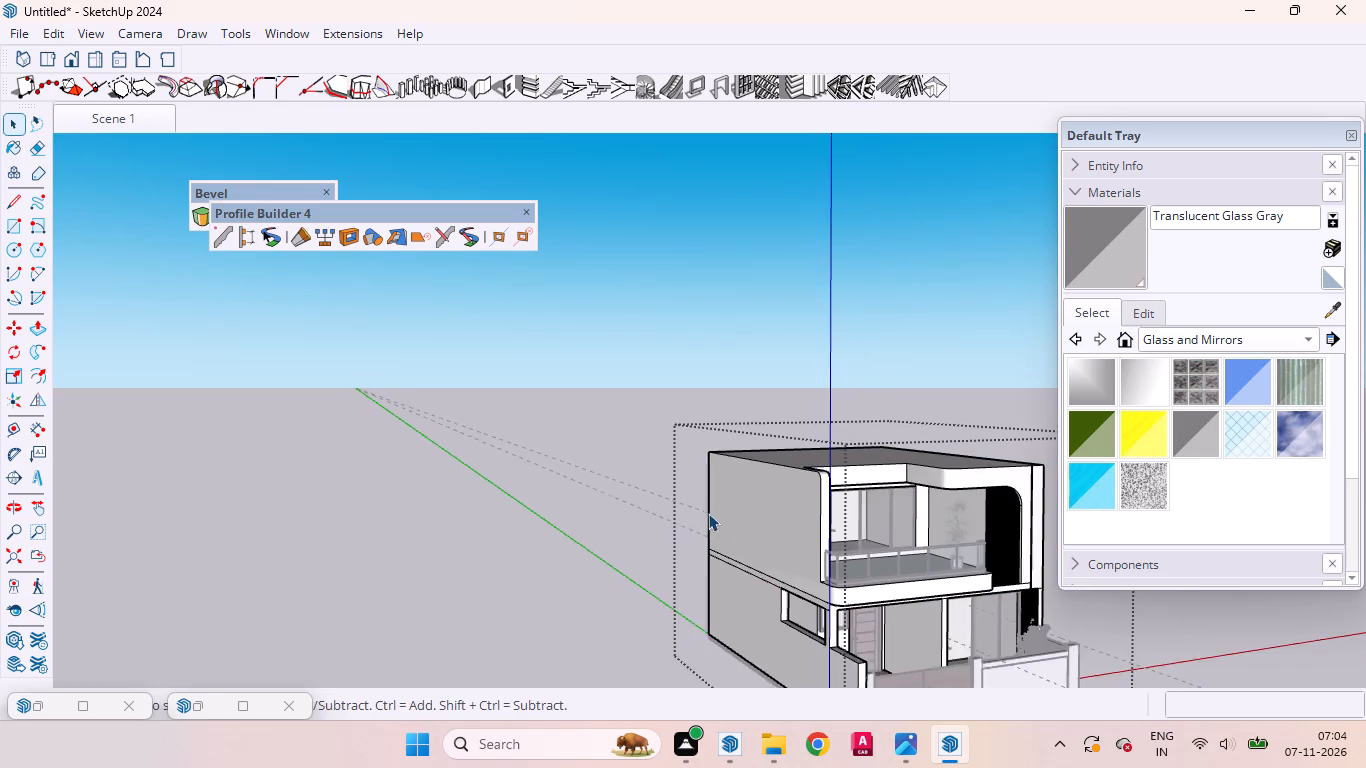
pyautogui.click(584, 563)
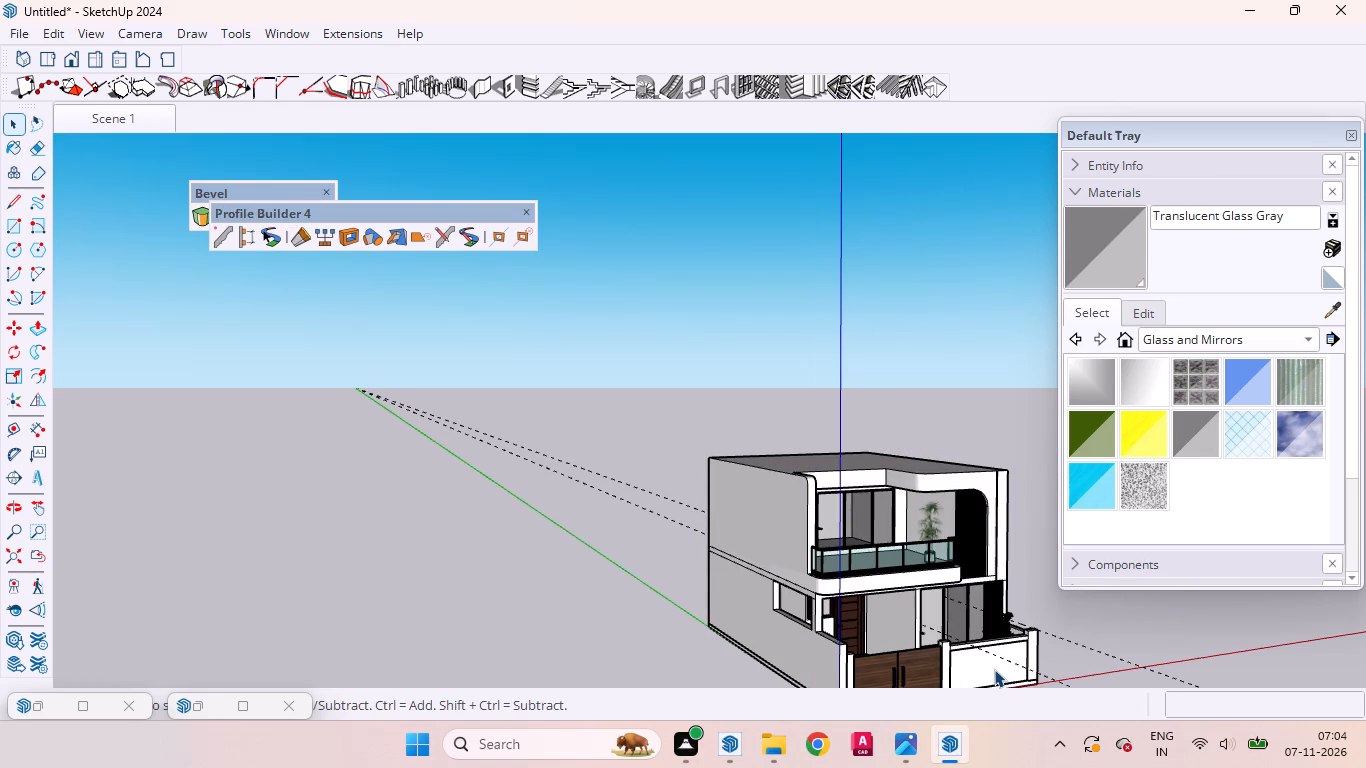
# Open the front boundary wall group and erase the two long guide lines inside it.
pyautogui.doubleClick(994, 669)
pyautogui.scroll(-4, 666, 511)
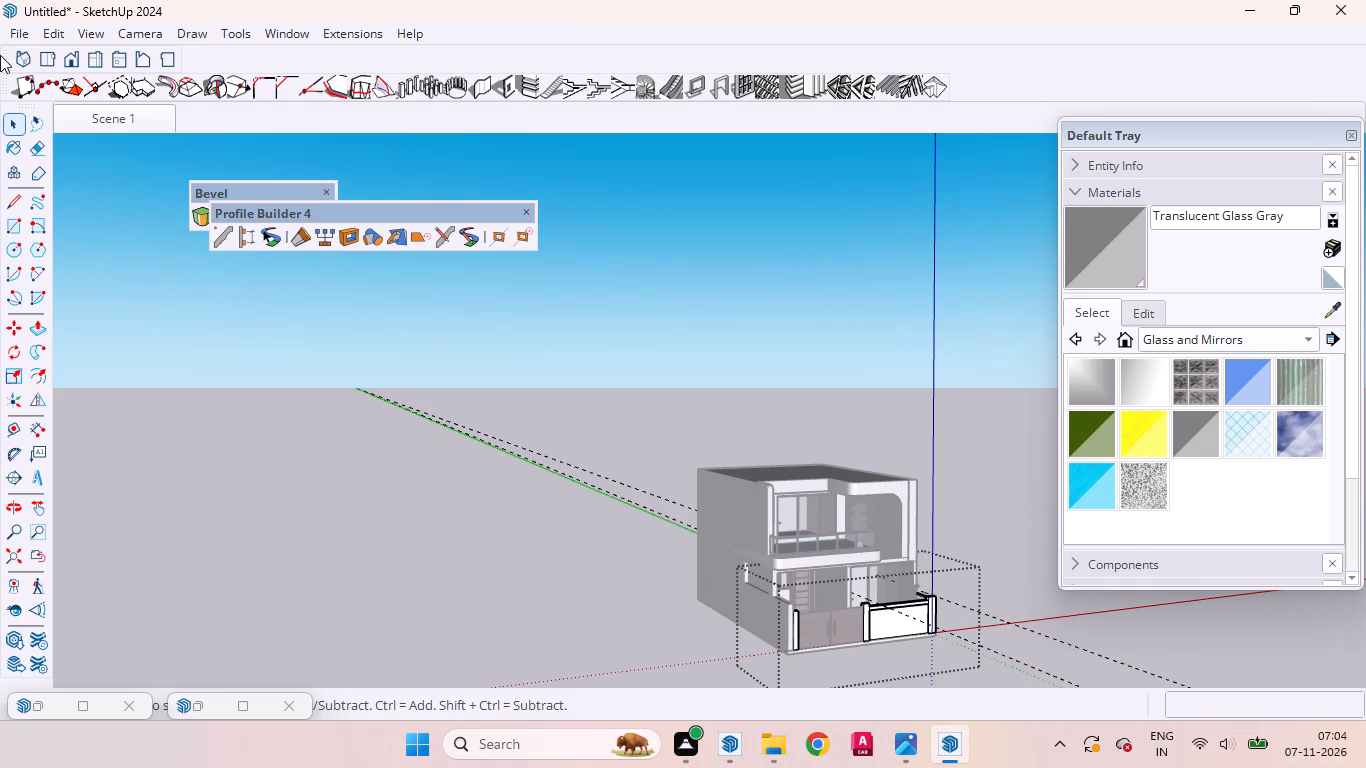
pyautogui.click(31, 142)
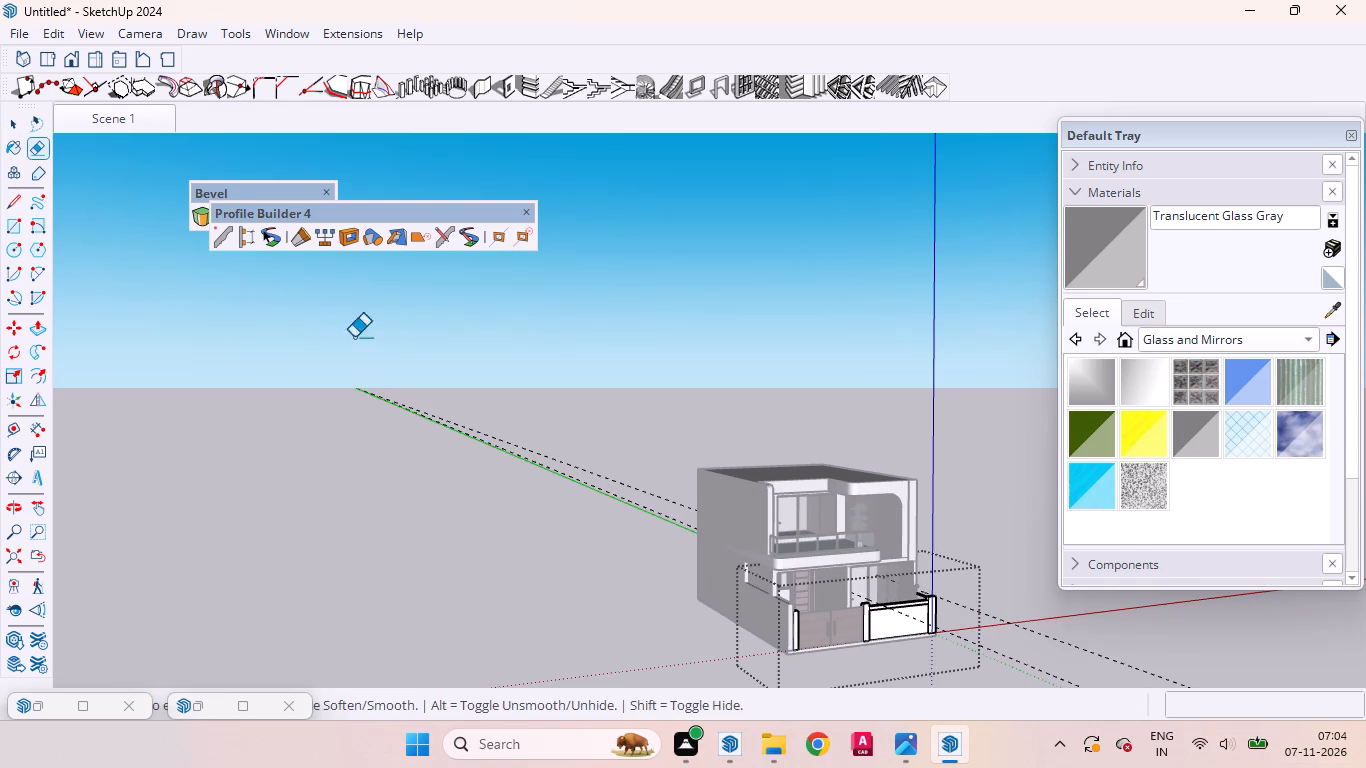
pyautogui.moveTo(572, 403); pyautogui.dragTo(420, 532)
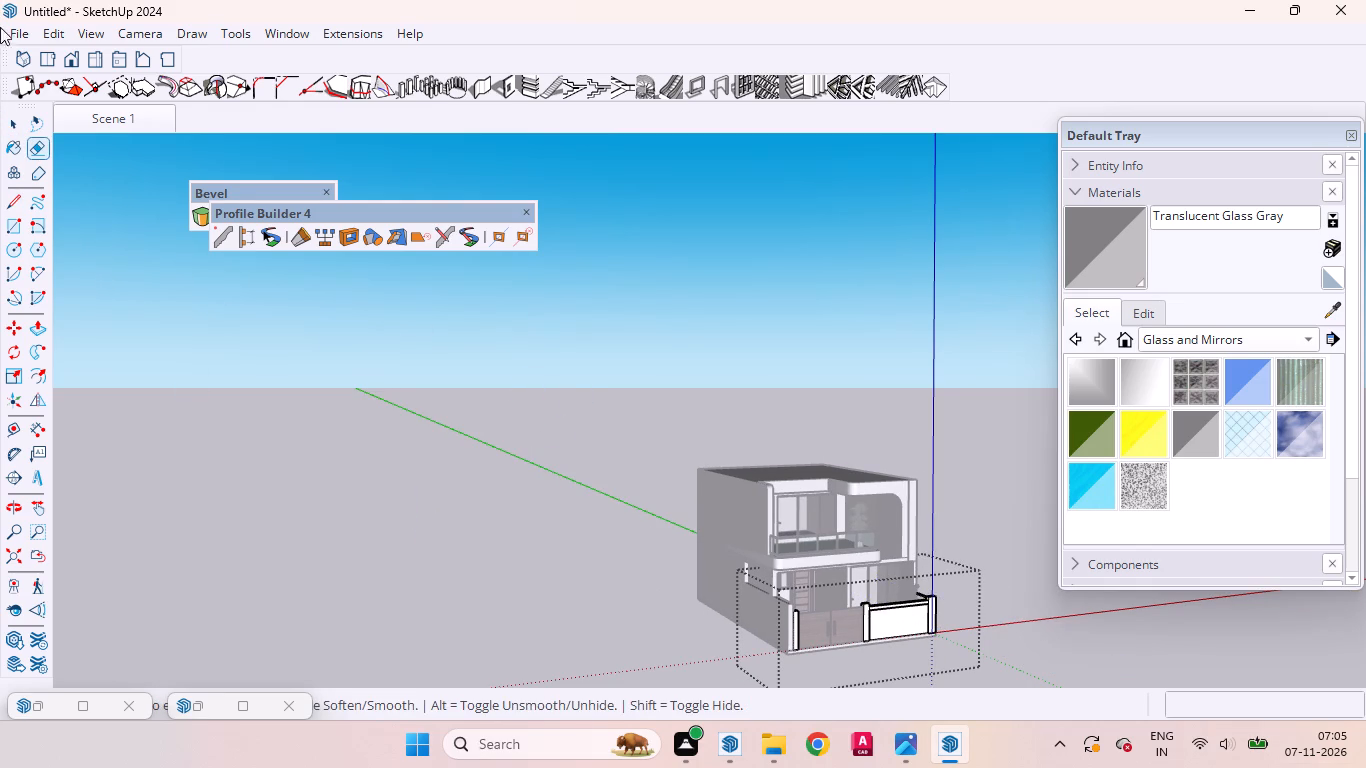
pyautogui.click(19, 118)
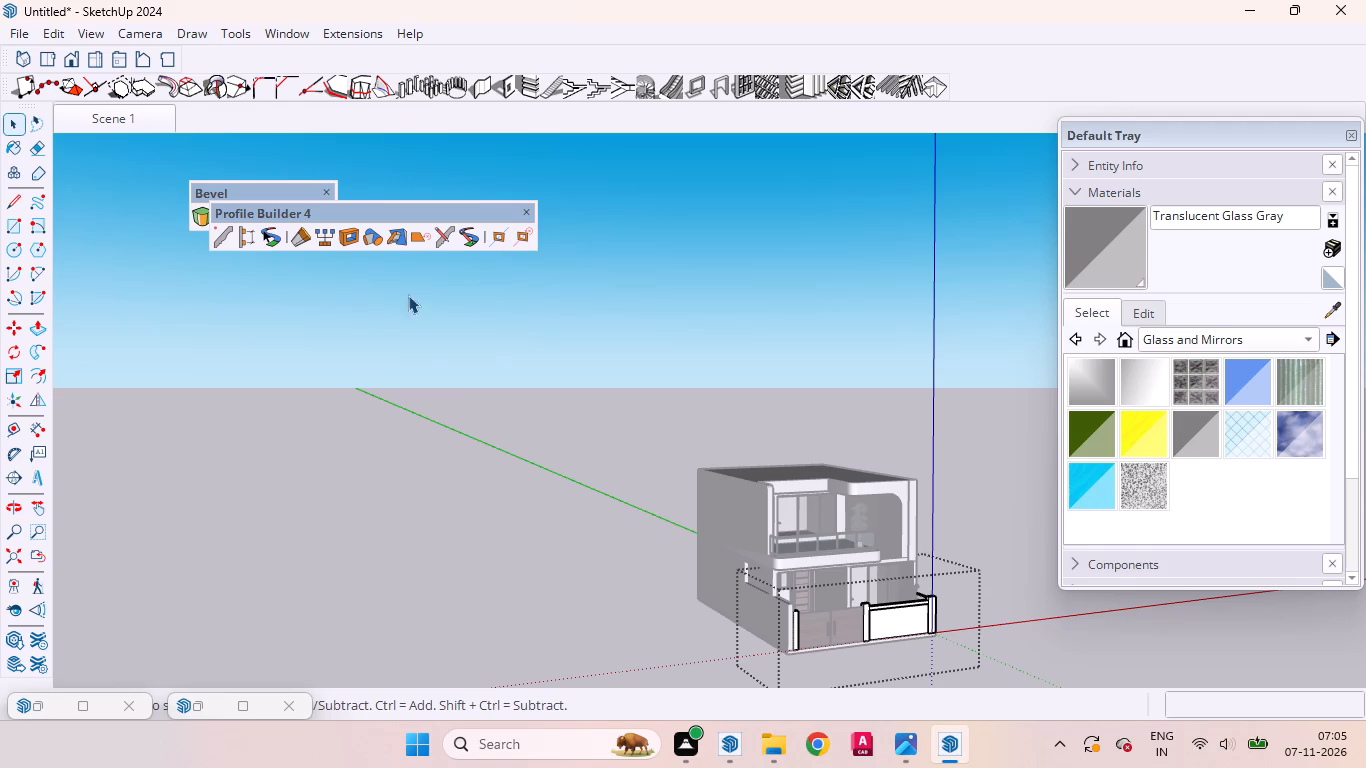
# Close the front boundary wall group to return to the whole model.
pyautogui.click(441, 436)
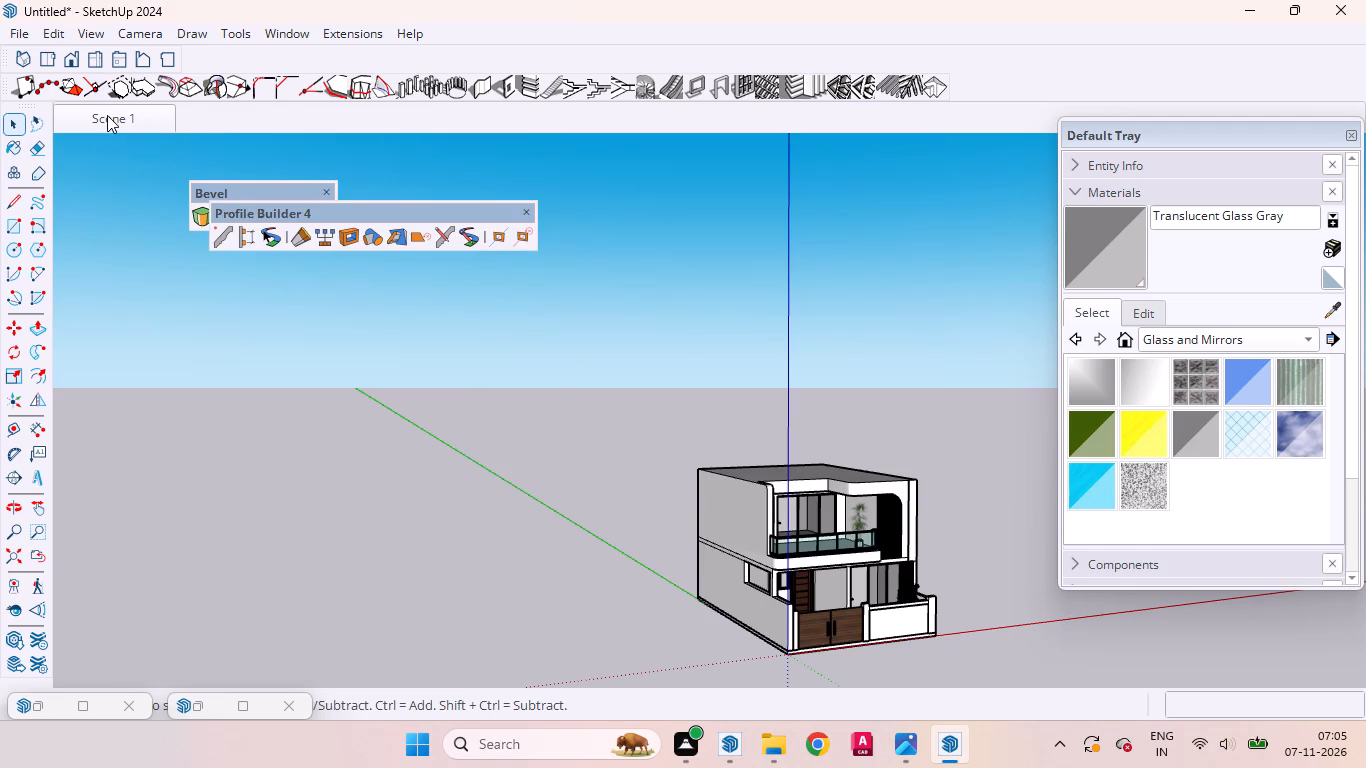
# Examine the upper-floor balcony, its glass railing and the potted palm from several angles.
pyautogui.moveTo(756, 465); pyautogui.dragTo(741, 558, button='middle')
pyautogui.scroll(-4, 595, 371)
pyautogui.scroll(2, 727, 496)
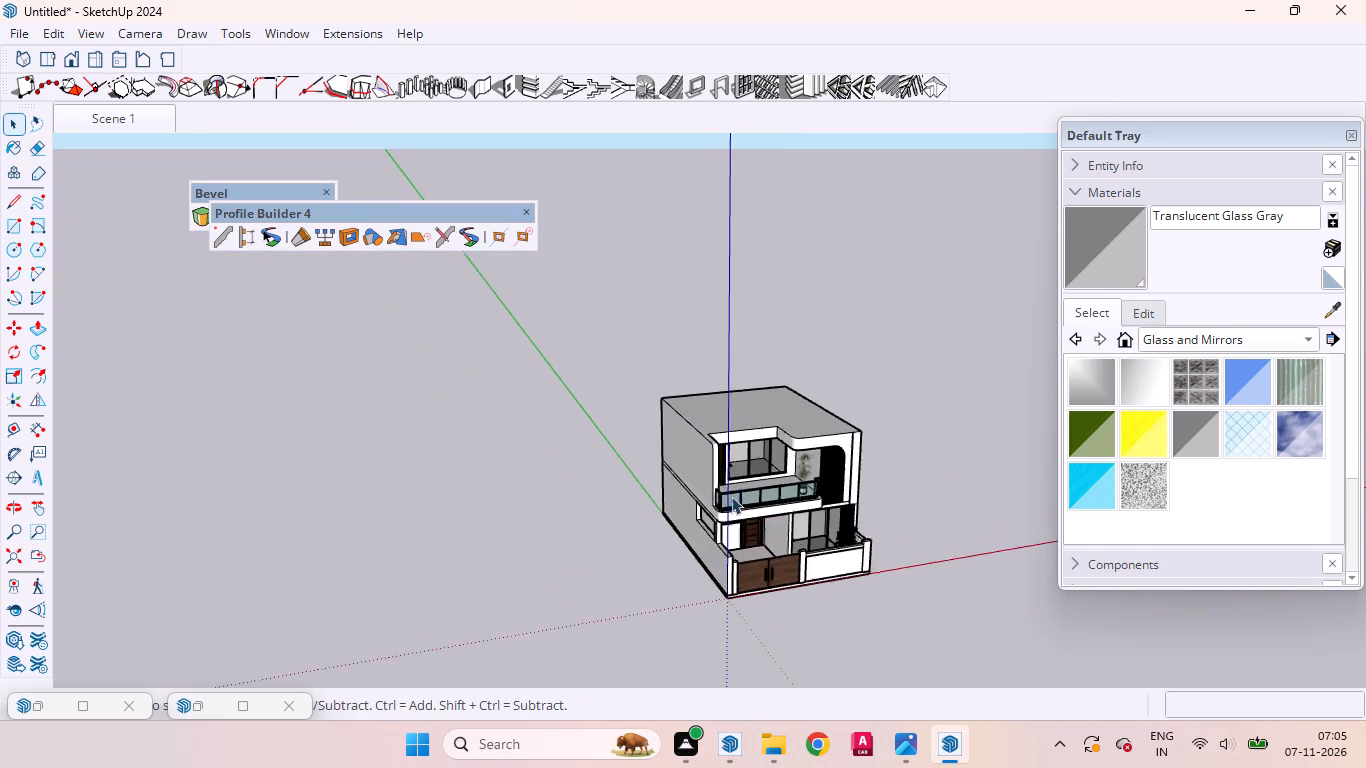
pyautogui.scroll(11, 731, 496)
pyautogui.moveTo(858, 477); pyautogui.dragTo(636, 355, button='middle')
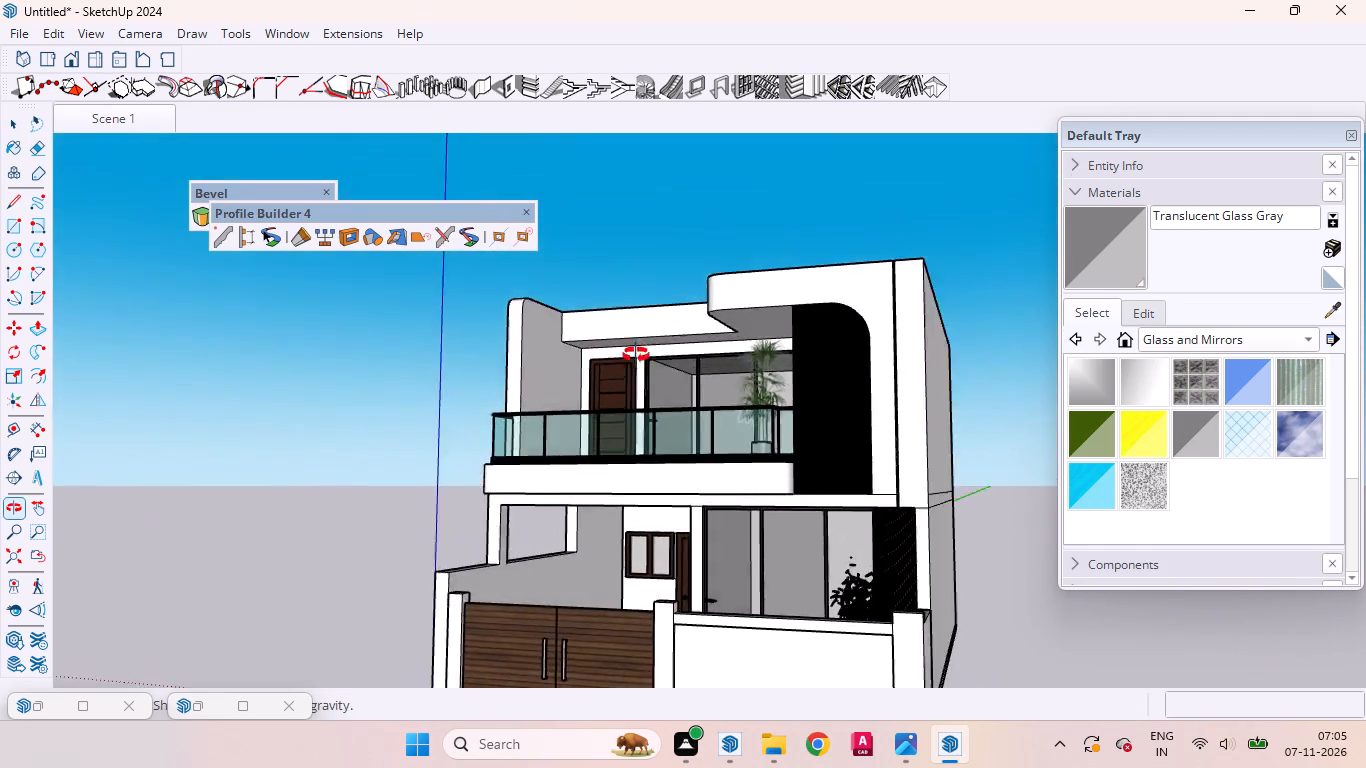
pyautogui.moveTo(636, 355); pyautogui.dragTo(740, 506, button='middle')
pyautogui.scroll(11, 782, 480)
pyautogui.scroll(-2, 813, 446)
pyautogui.scroll(7, 813, 446)
pyautogui.moveTo(832, 466); pyautogui.dragTo(815, 469, button='middle')
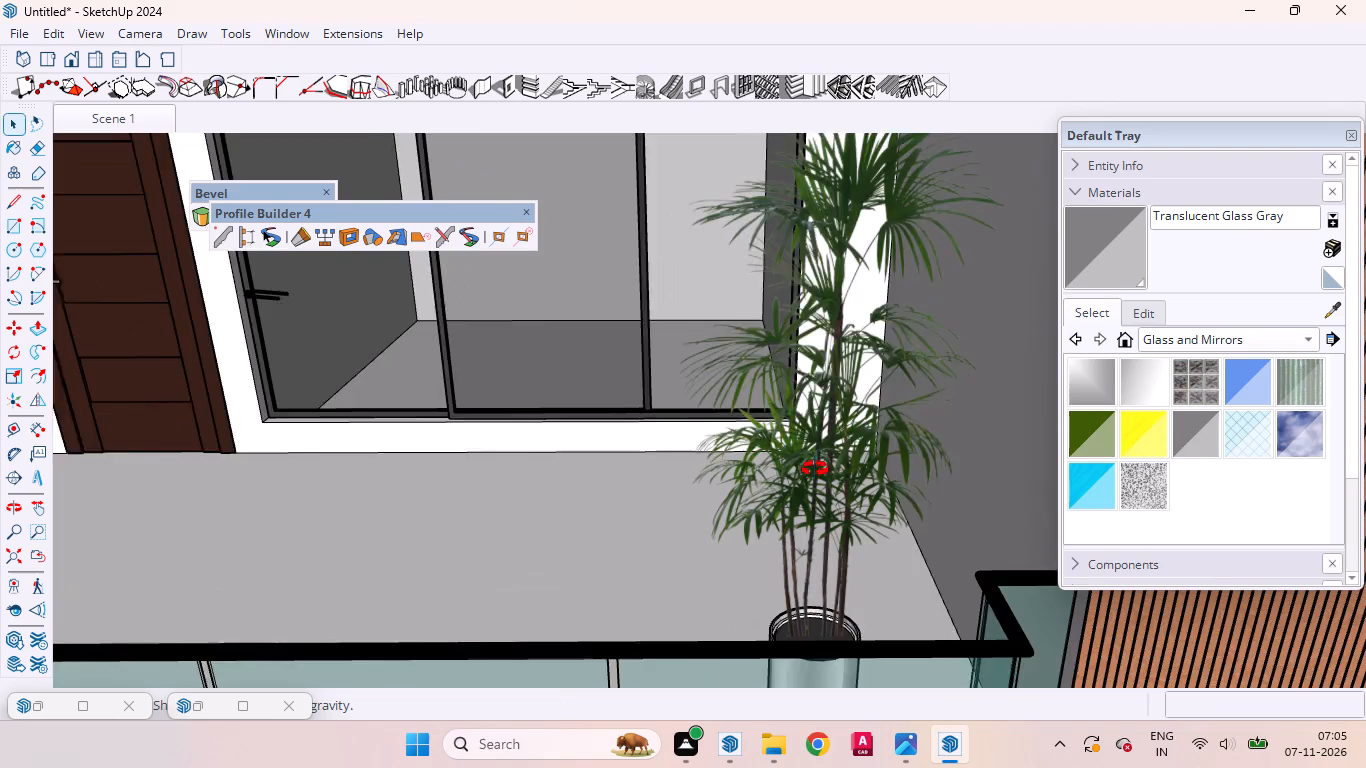
pyautogui.moveTo(815, 469); pyautogui.dragTo(811, 521, button='middle')
pyautogui.scroll(-9, 804, 448)
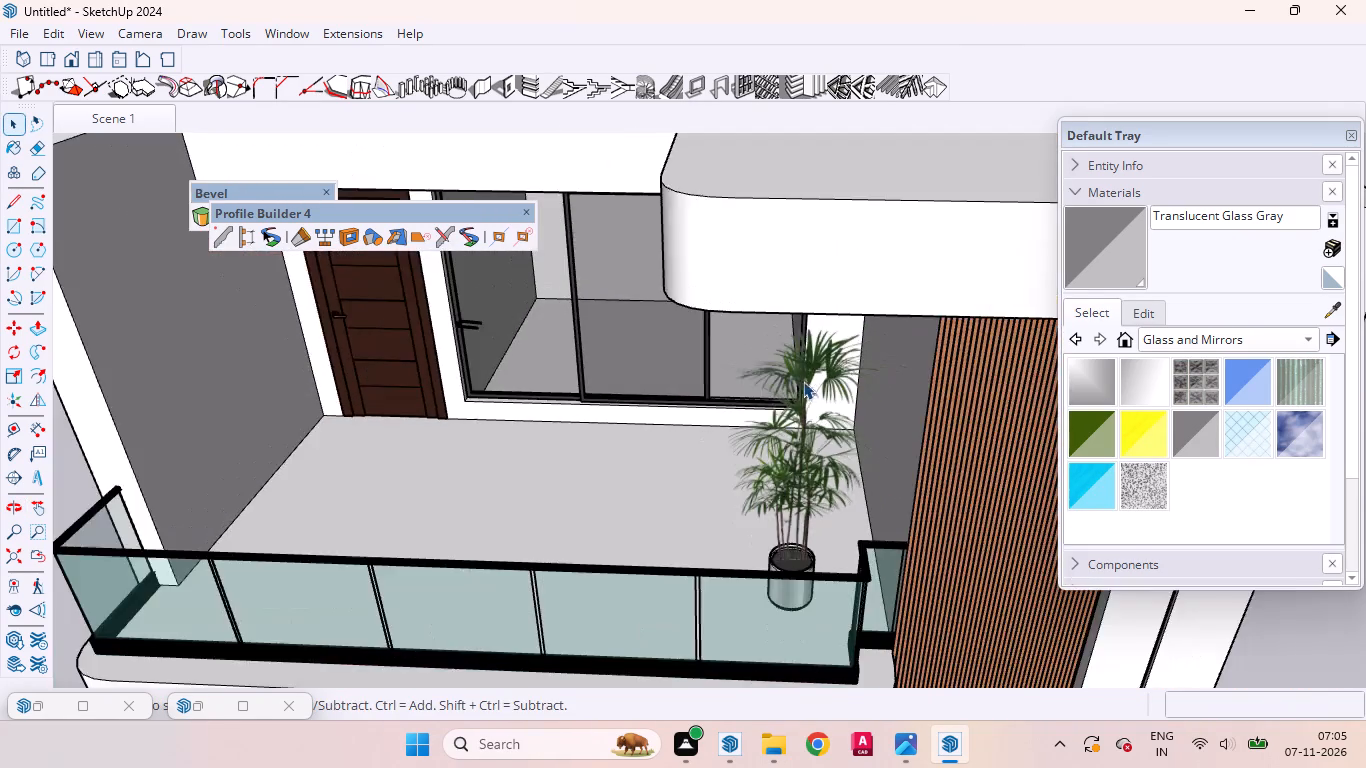
pyautogui.scroll(-5, 803, 381)
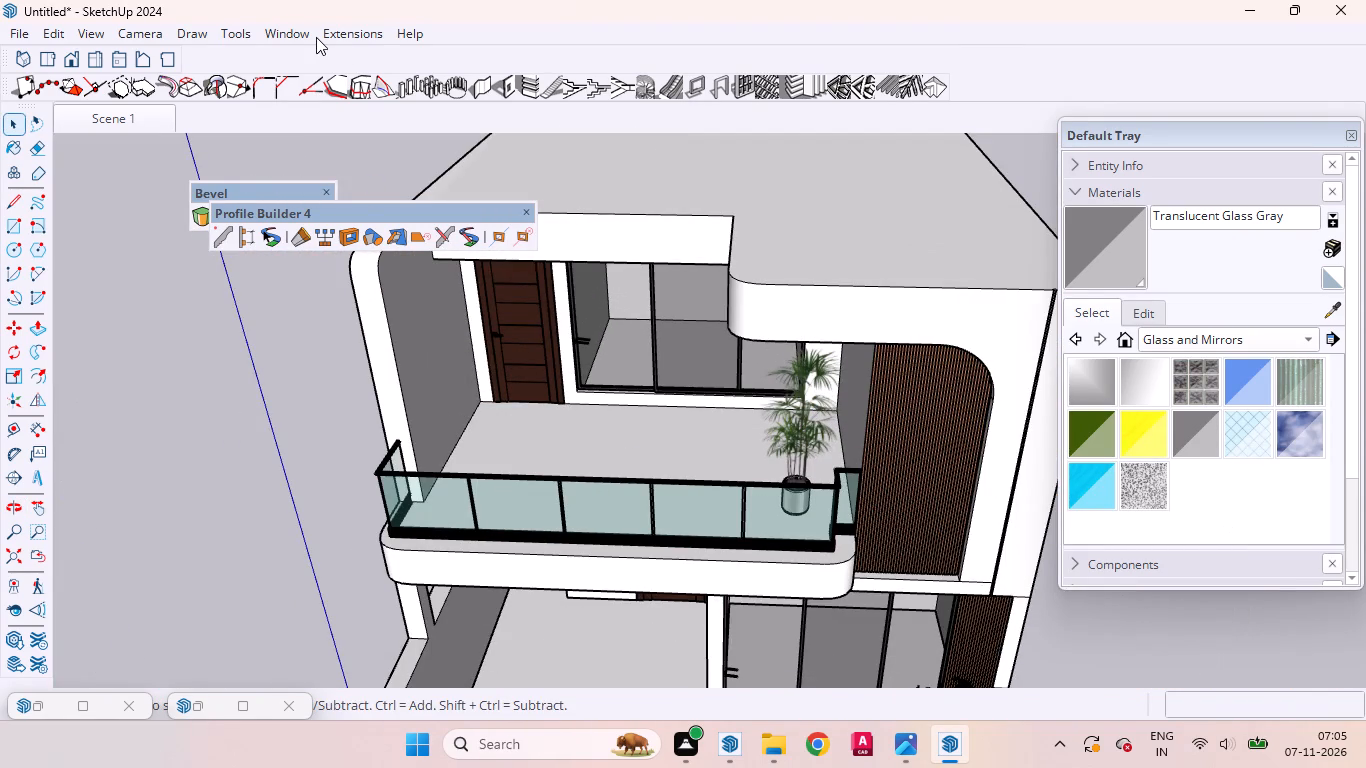
# Browse the plant models in 3D Warehouse and load the broad-leaved "Plant" in a white pot into the model.
pyautogui.click(288, 34)
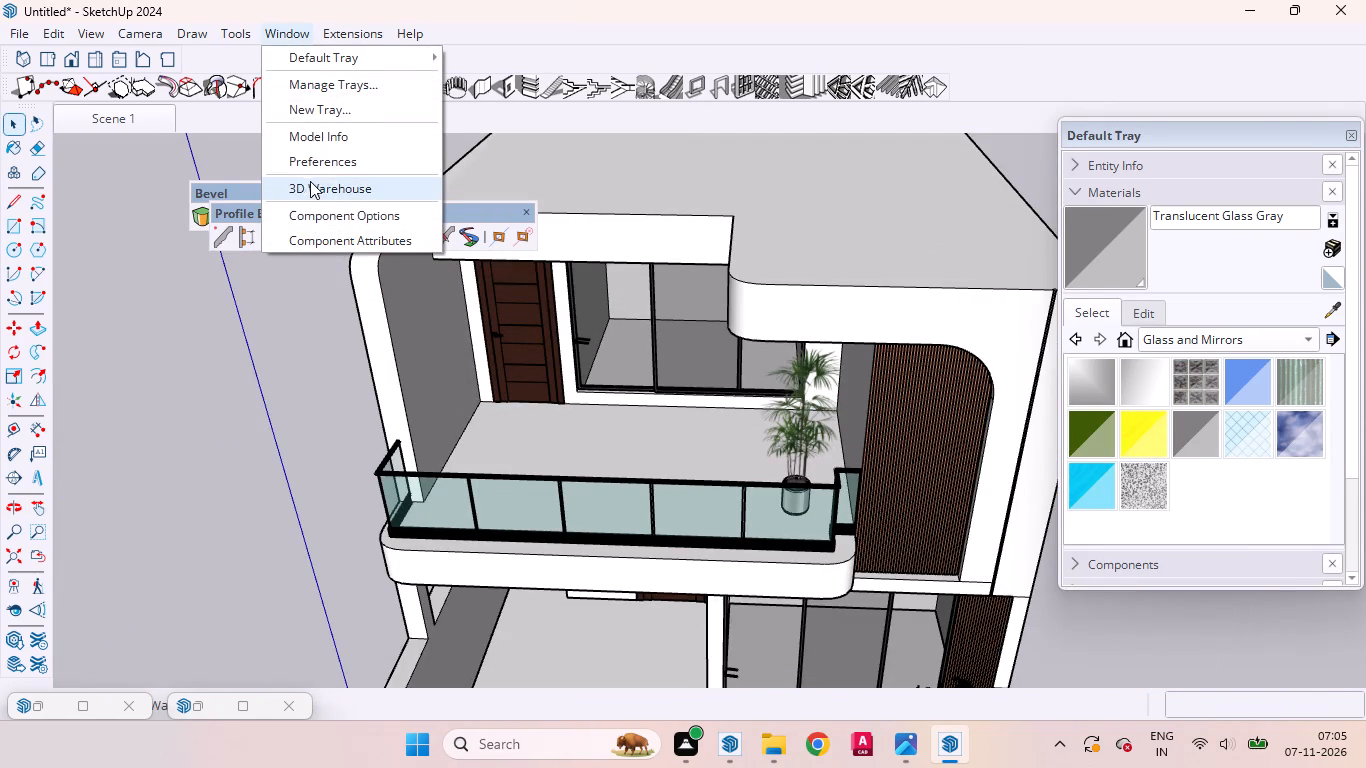
pyautogui.click(329, 190)
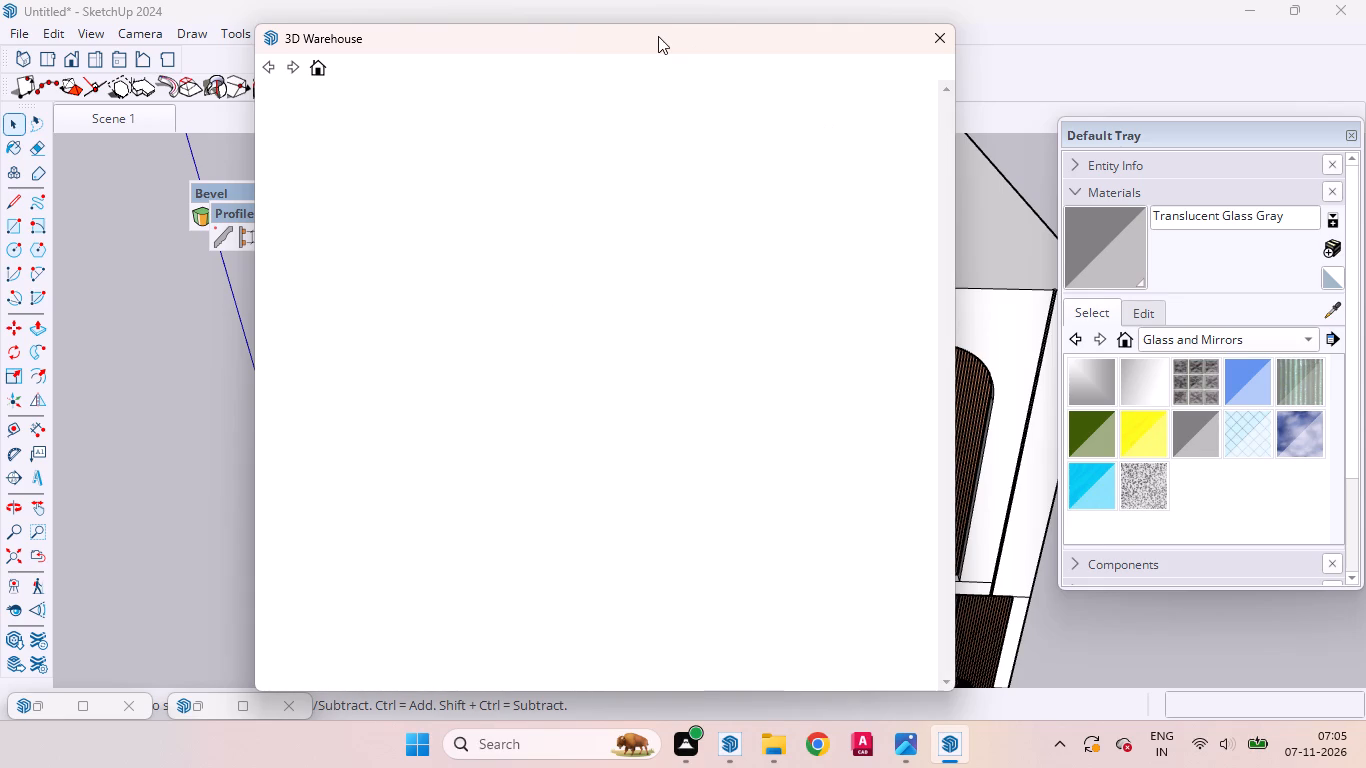
pyautogui.moveTo(658, 36); pyautogui.dragTo(720, 50)
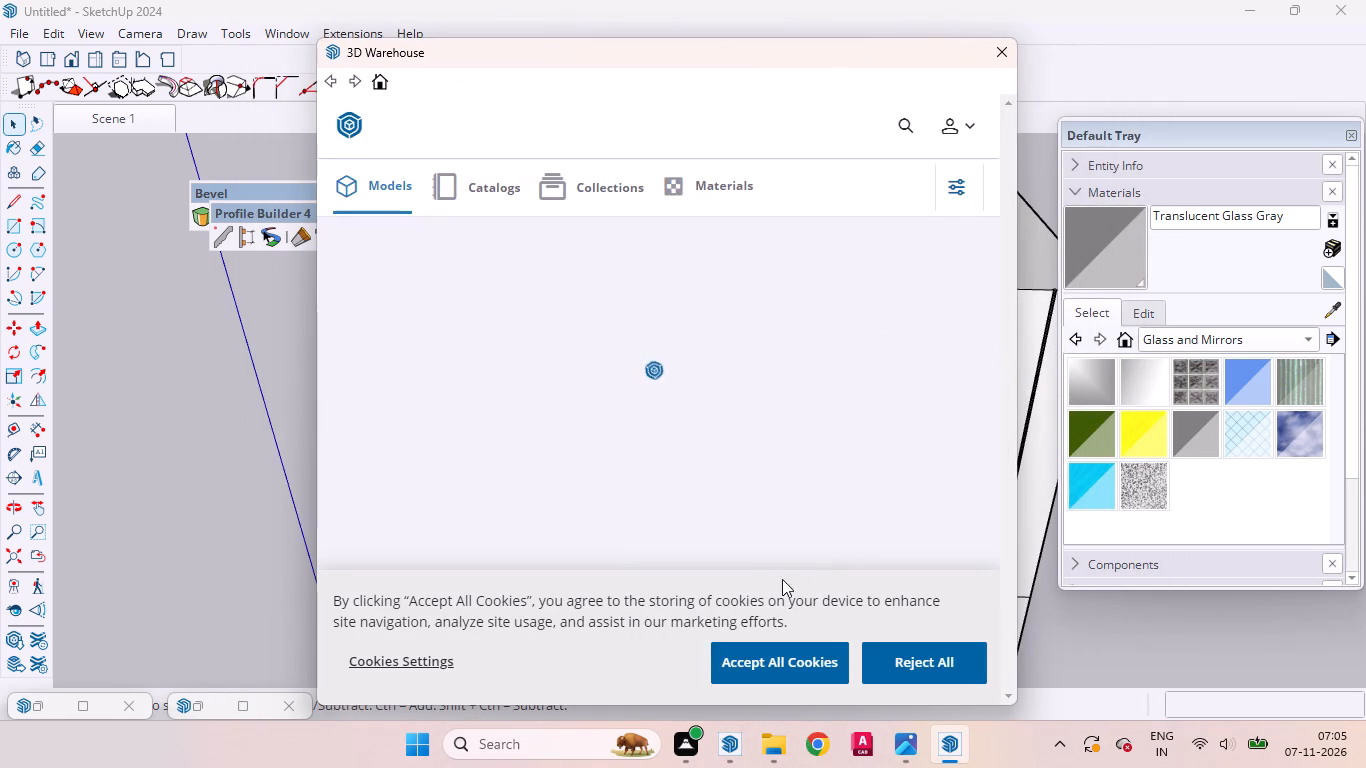
pyautogui.scroll(-2, 821, 428)
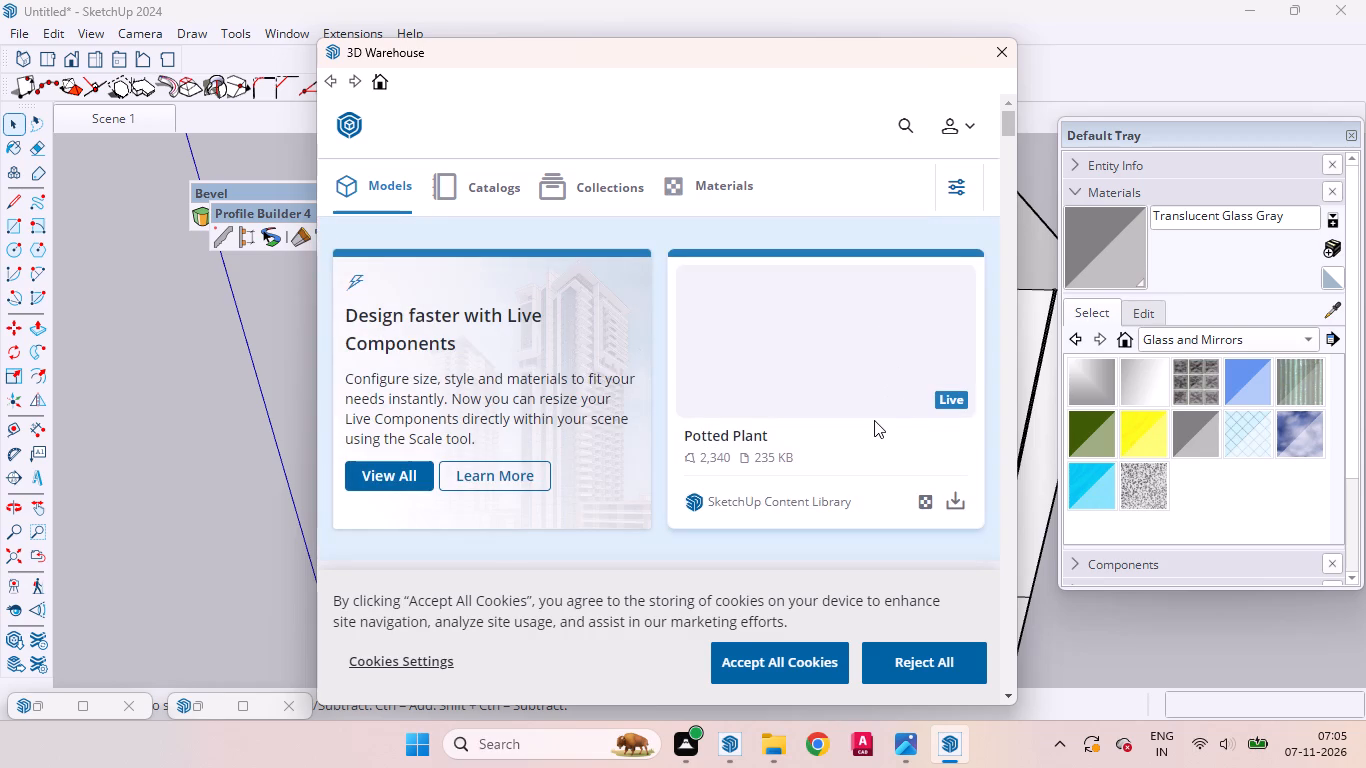
pyautogui.scroll(-1, 874, 420)
pyautogui.scroll(2, 870, 428)
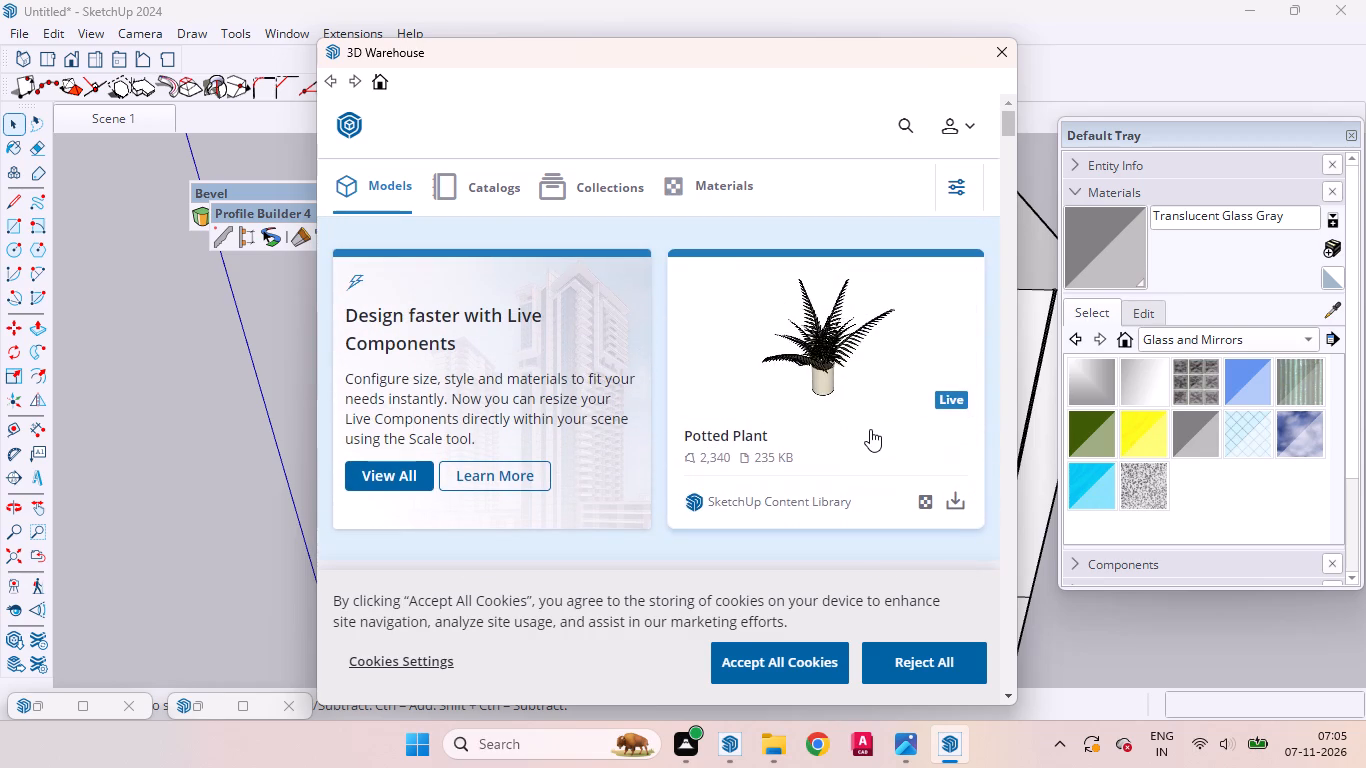
pyautogui.scroll(-1, 860, 434)
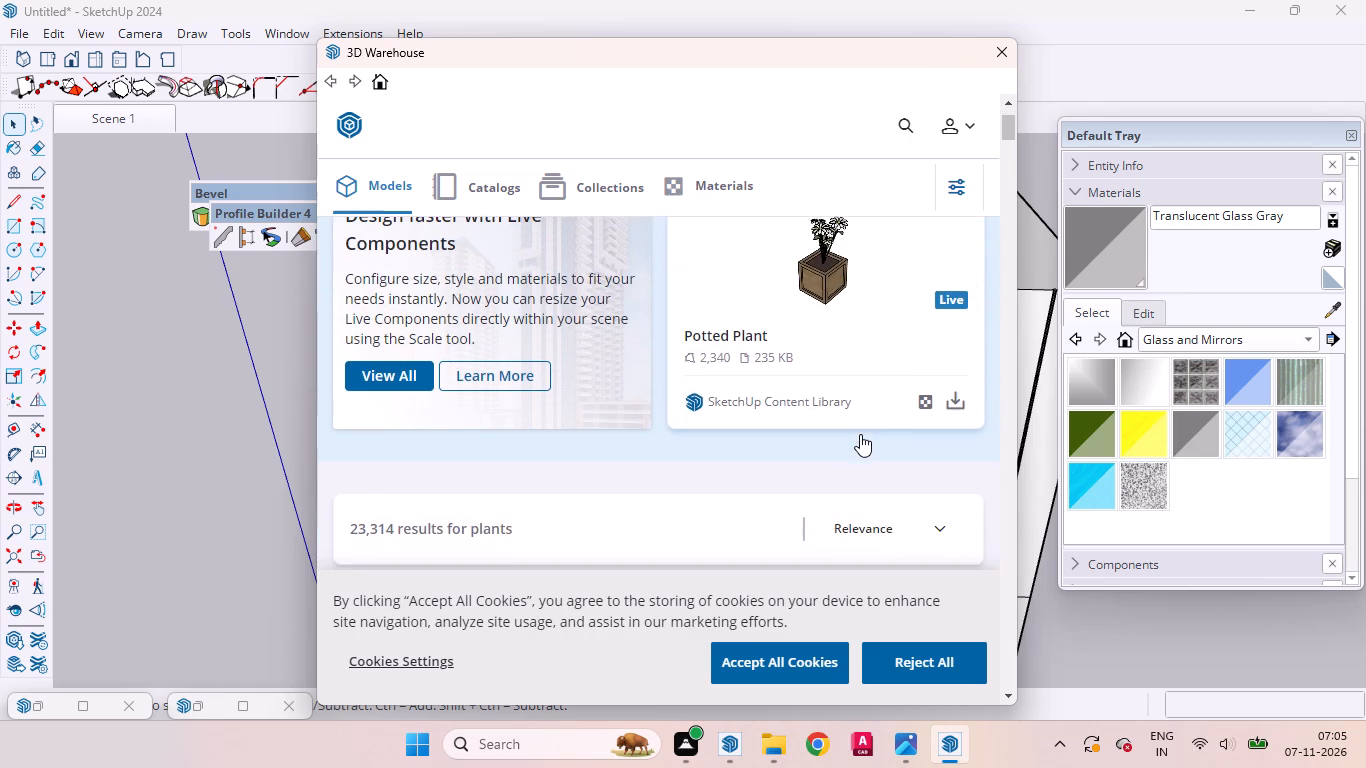
pyautogui.scroll(-10, 860, 434)
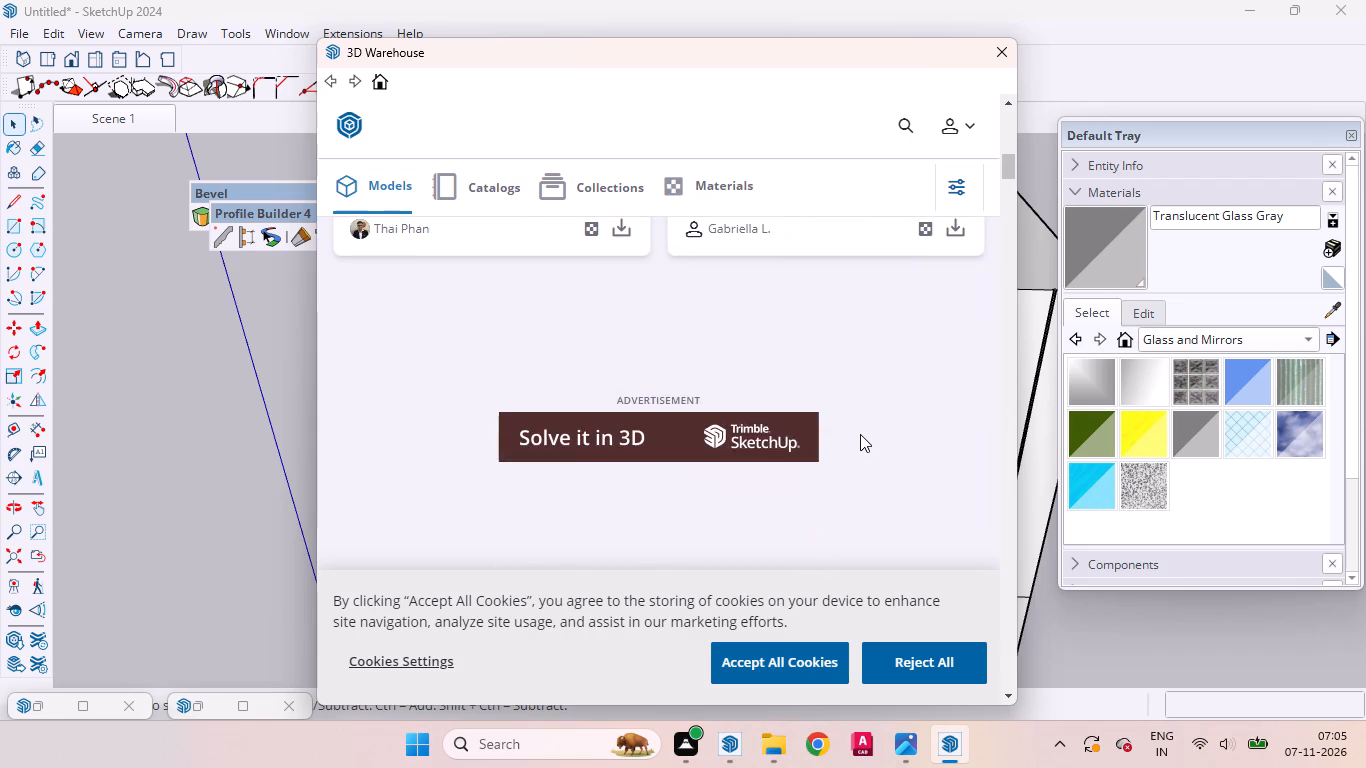
pyautogui.scroll(-9, 860, 434)
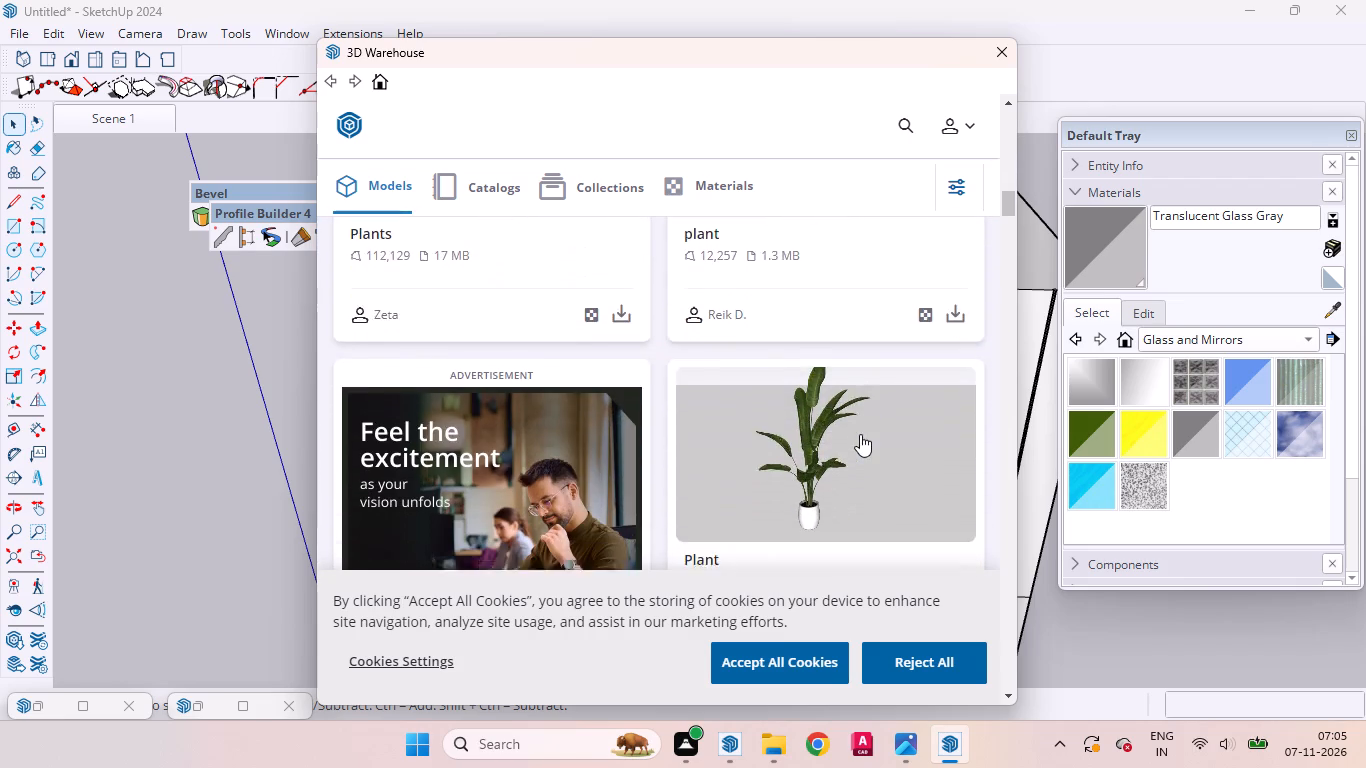
pyautogui.scroll(-2, 860, 434)
pyautogui.scroll(2, 860, 434)
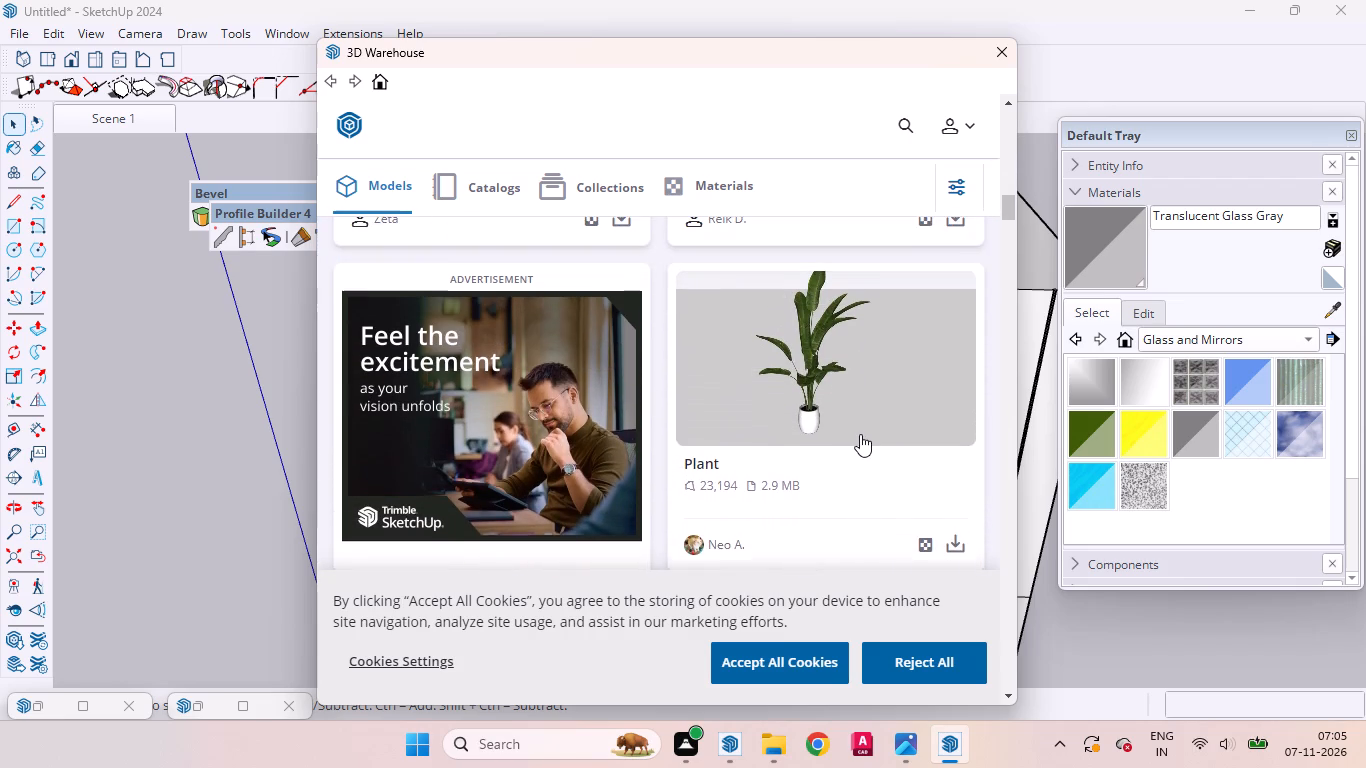
pyautogui.scroll(-1, 860, 434)
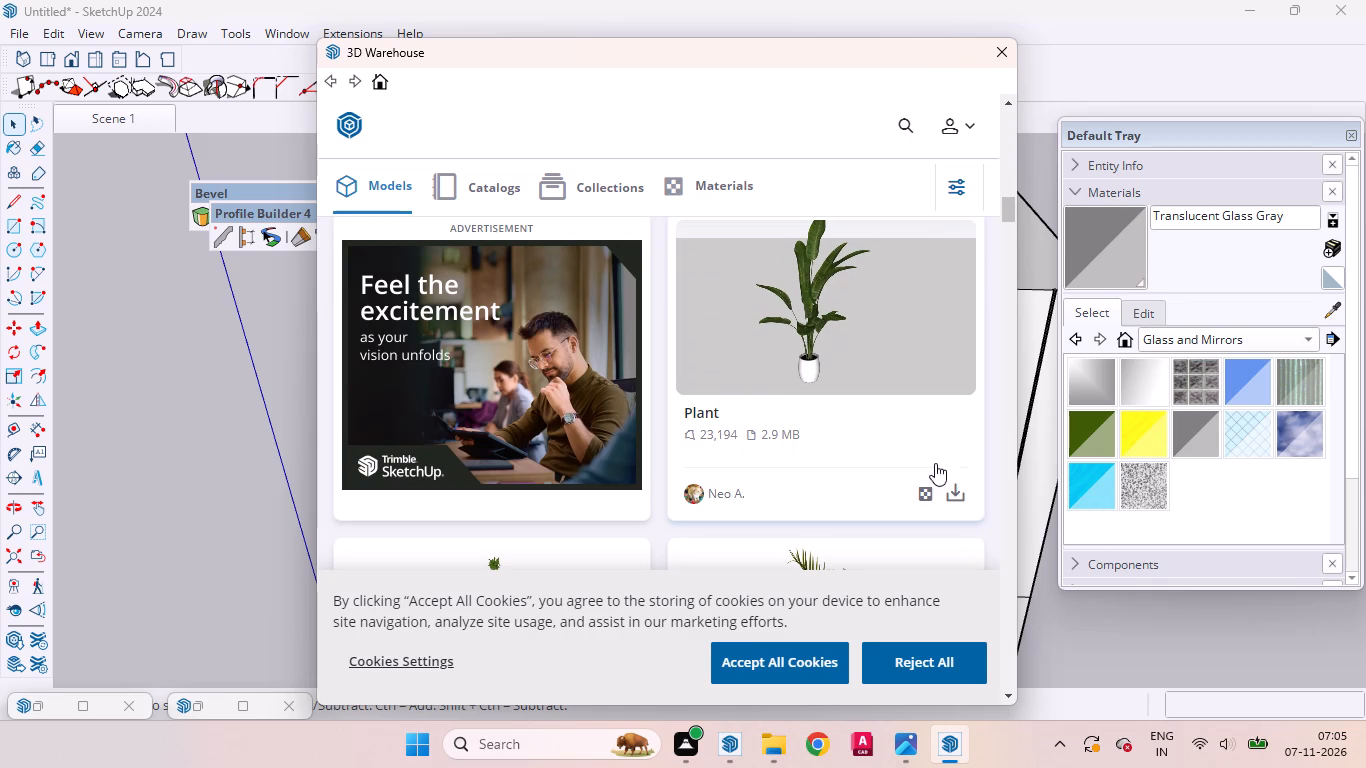
pyautogui.click(949, 489)
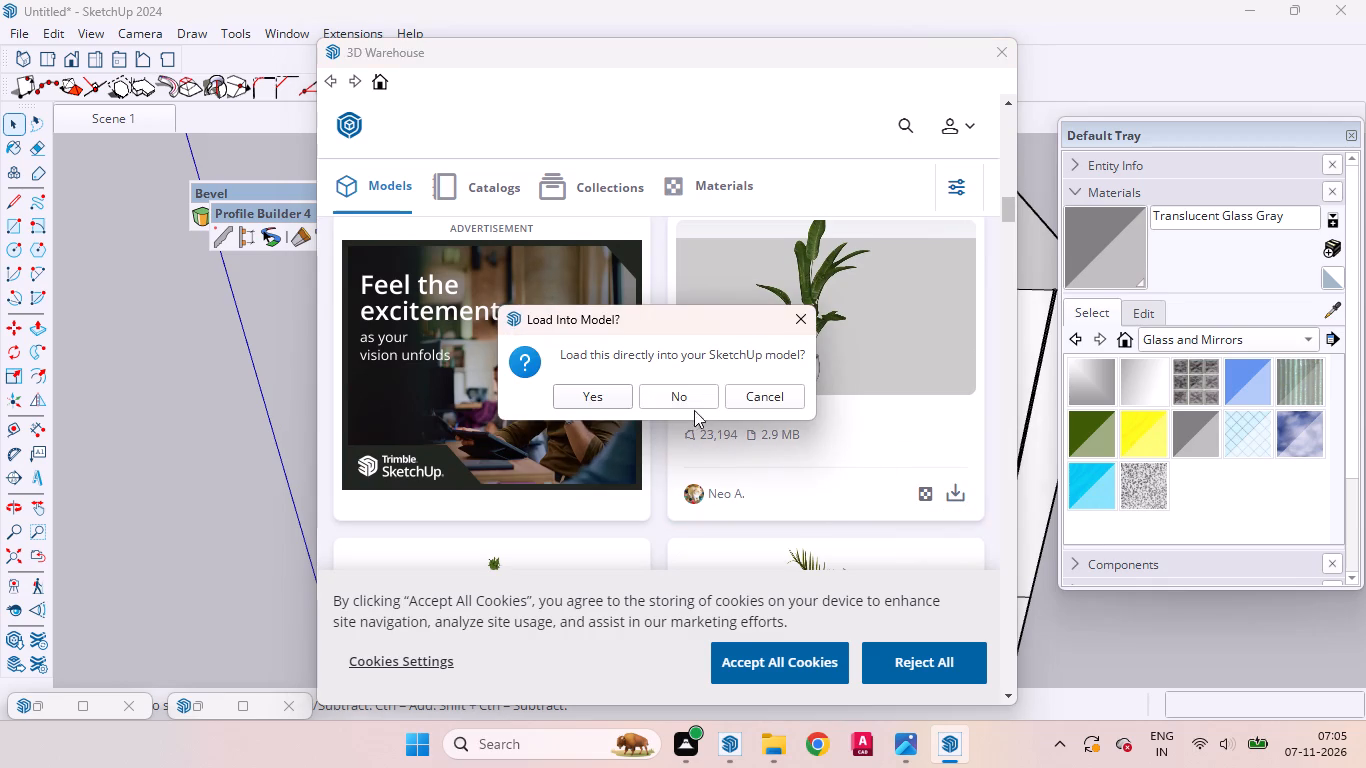
pyautogui.click(615, 392)
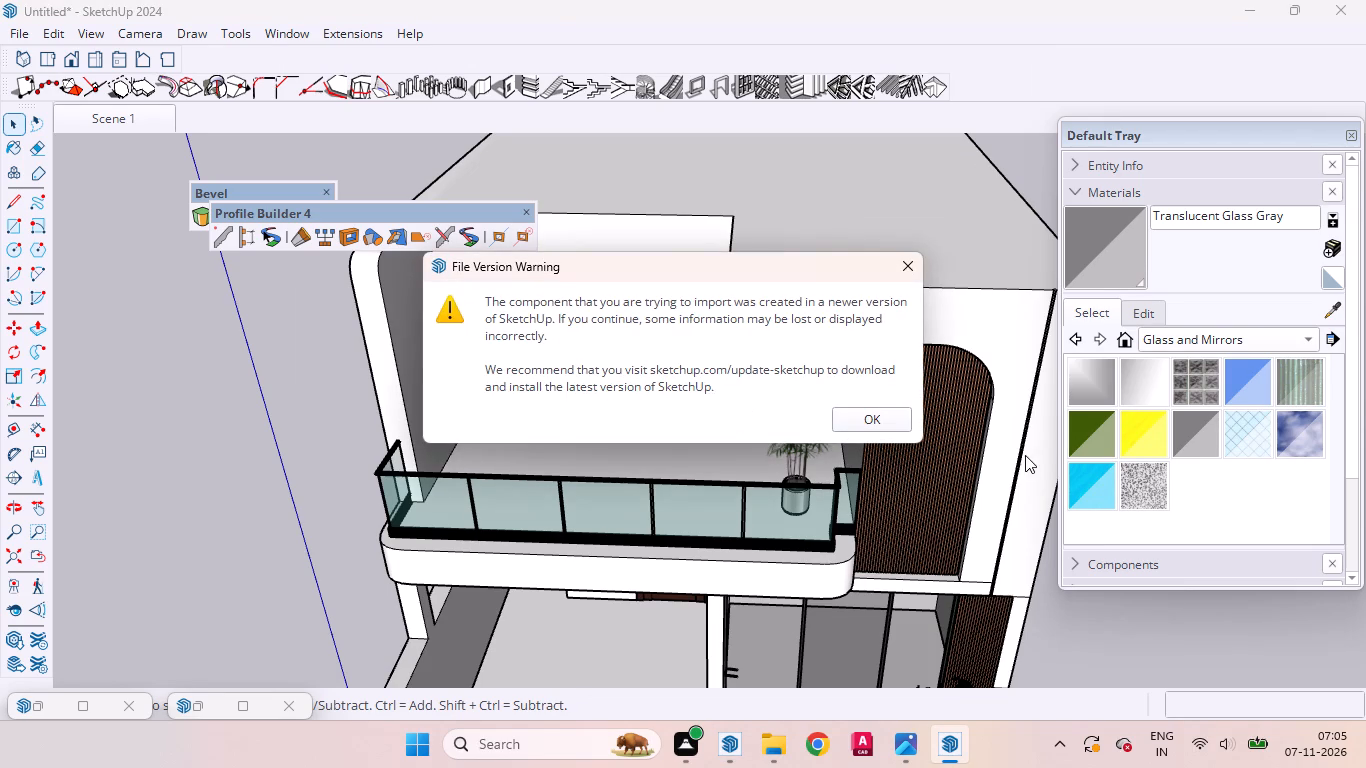
pyautogui.click(874, 416)
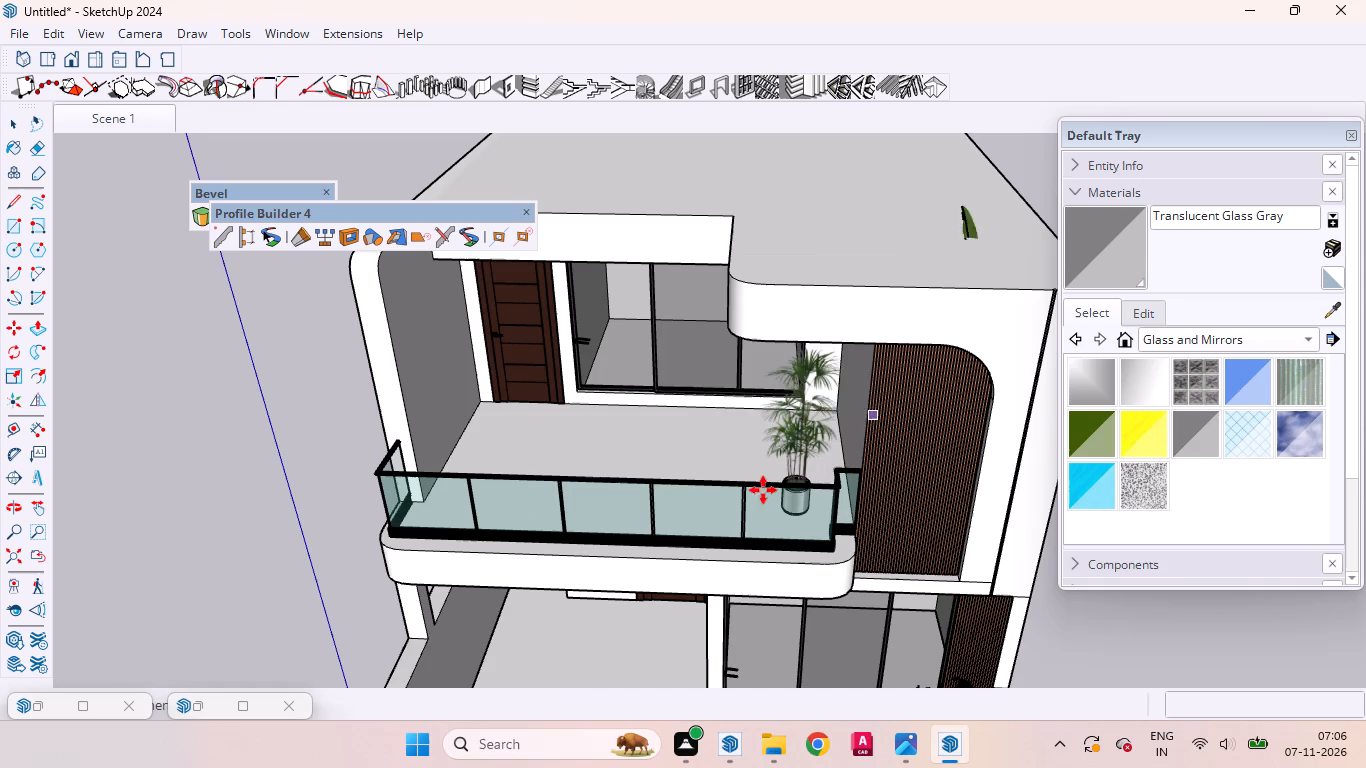
# Place the broad-leaved potted plant on the upper balcony floor between the wooden door and the sliding glass door, then deselect it.
pyautogui.scroll(-10, 796, 546)
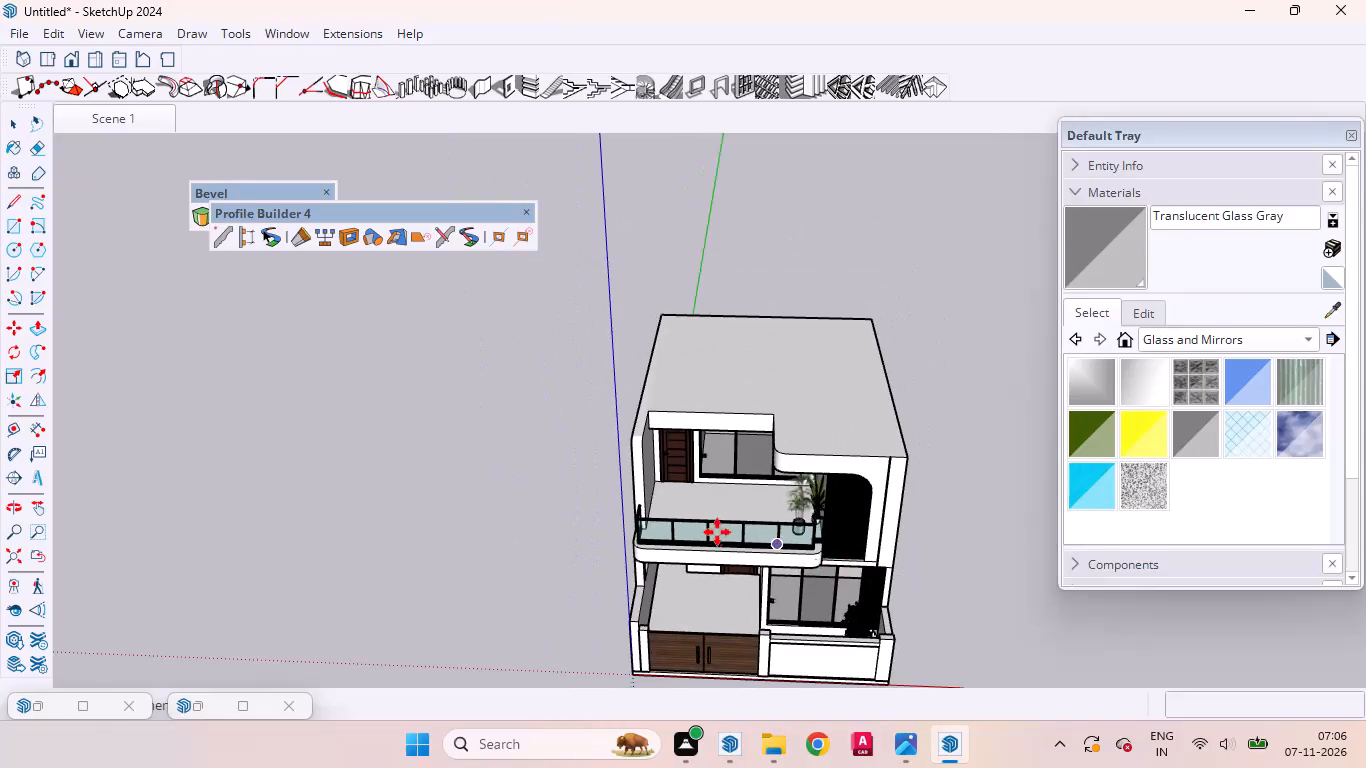
pyautogui.scroll(9, 692, 513)
pyautogui.moveTo(604, 509); pyautogui.dragTo(737, 593, button='middle')
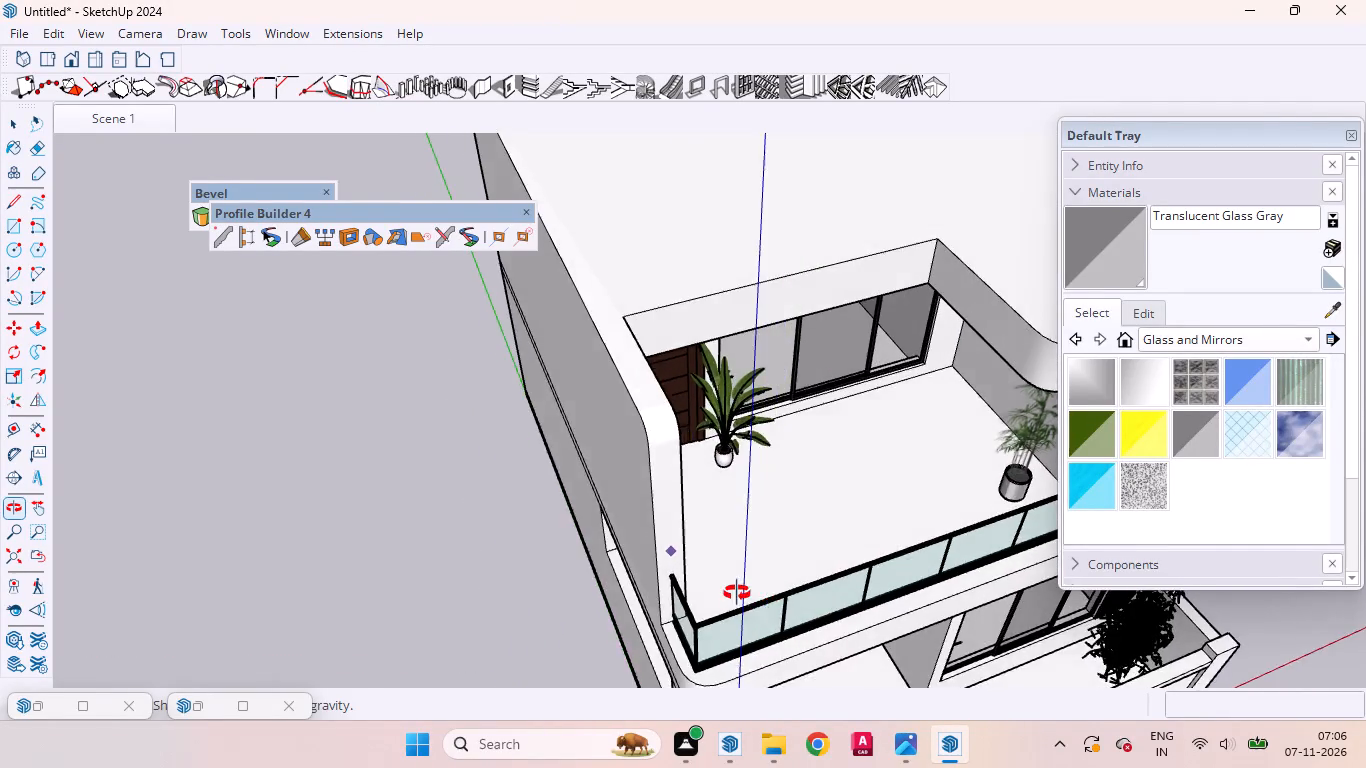
pyautogui.moveTo(737, 593); pyautogui.dragTo(567, 616, button='middle')
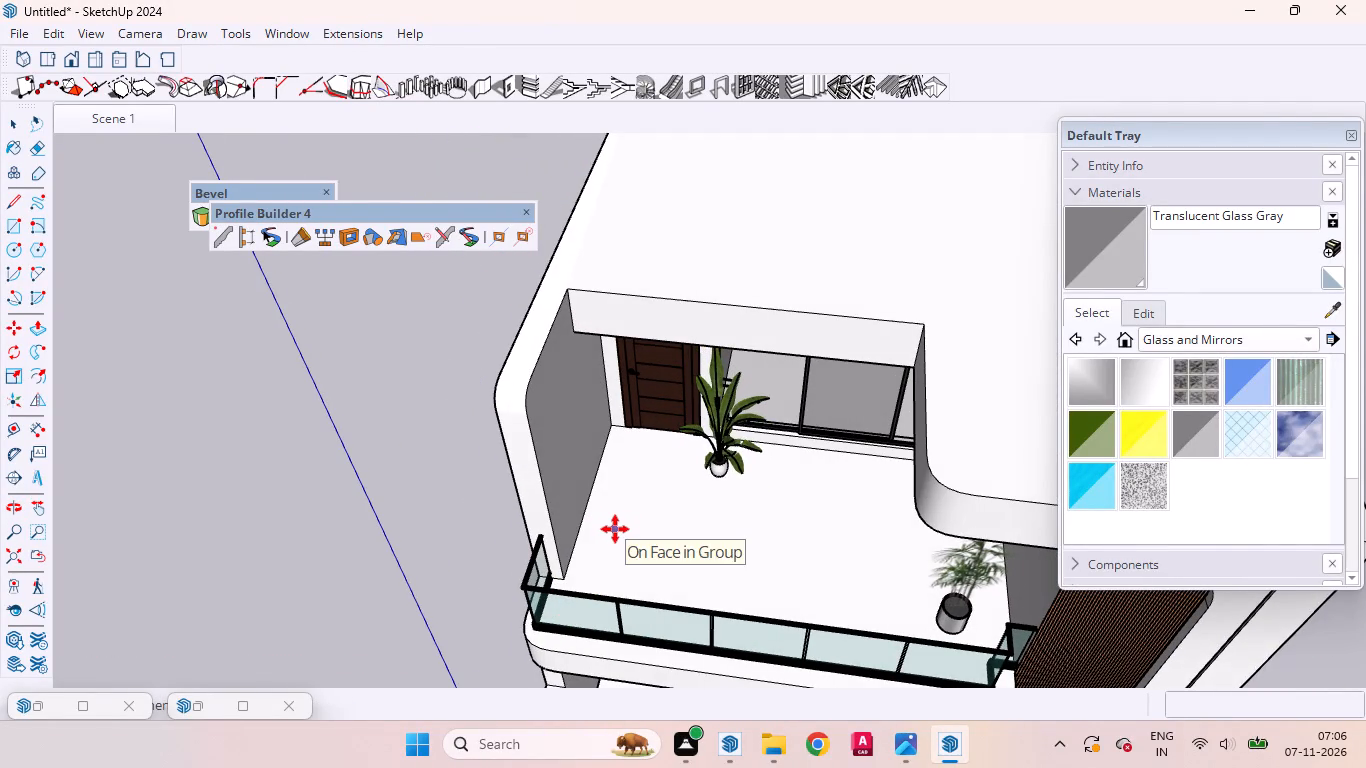
pyautogui.click(615, 529)
pyautogui.scroll(4, 719, 501)
pyautogui.moveTo(717, 509); pyautogui.dragTo(734, 376, button='middle')
pyautogui.scroll(10, 706, 412)
pyautogui.moveTo(713, 471); pyautogui.dragTo(874, 590, button='middle')
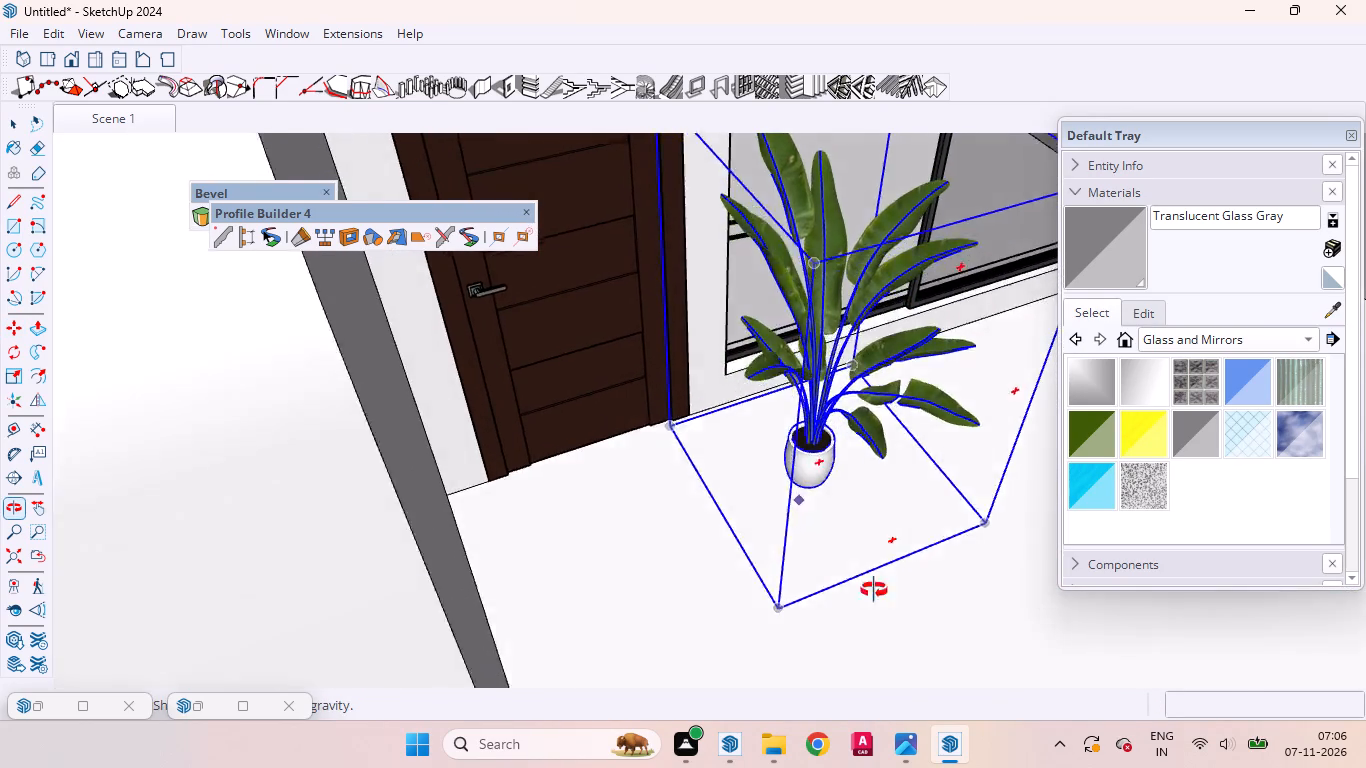
pyautogui.moveTo(874, 590); pyautogui.dragTo(692, 566, button='middle')
pyautogui.scroll(-9, 796, 458)
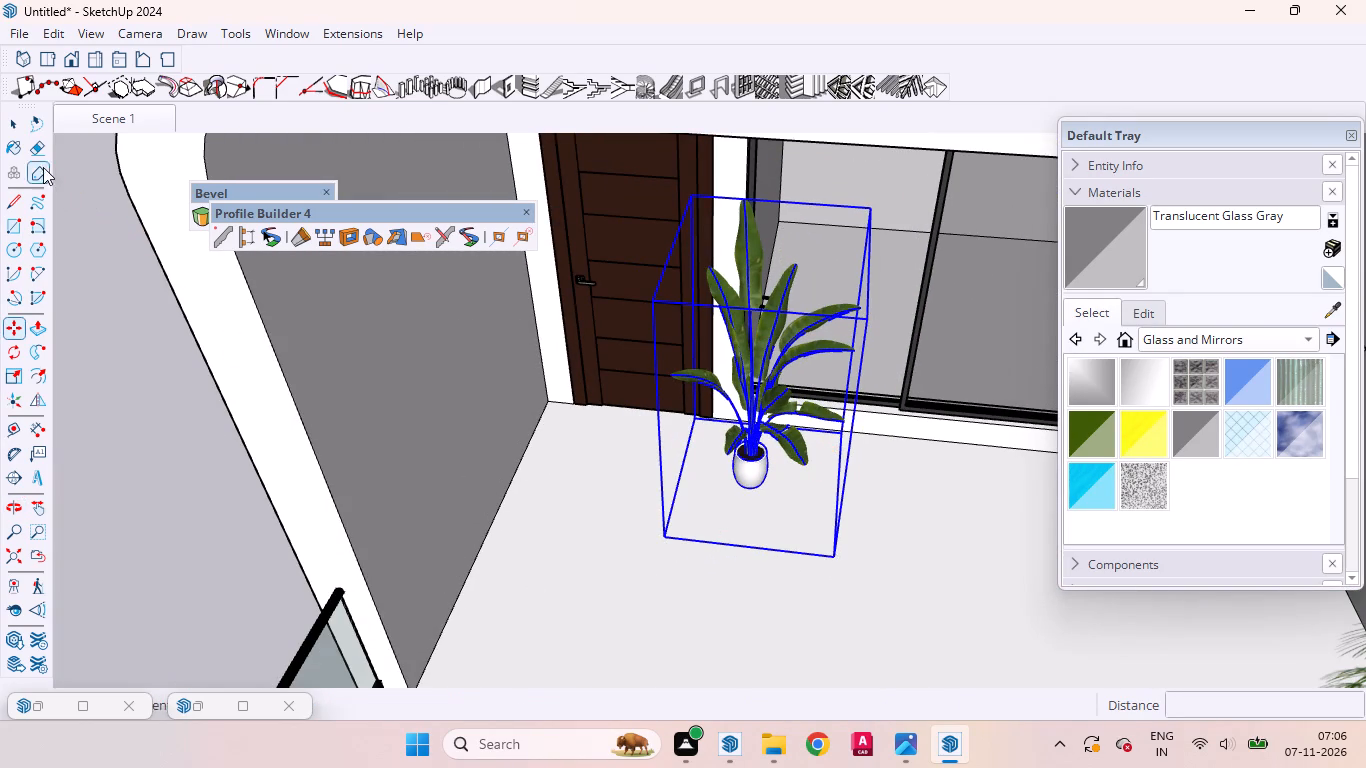
pyautogui.click(7, 125)
pyautogui.click(143, 441)
# Rotate the broad-leaved plant about 24.1 degrees horizontally around a point on the balcony floor in front of it.
pyautogui.scroll(-13, 798, 482)
pyautogui.moveTo(789, 562); pyautogui.dragTo(794, 358, button='middle')
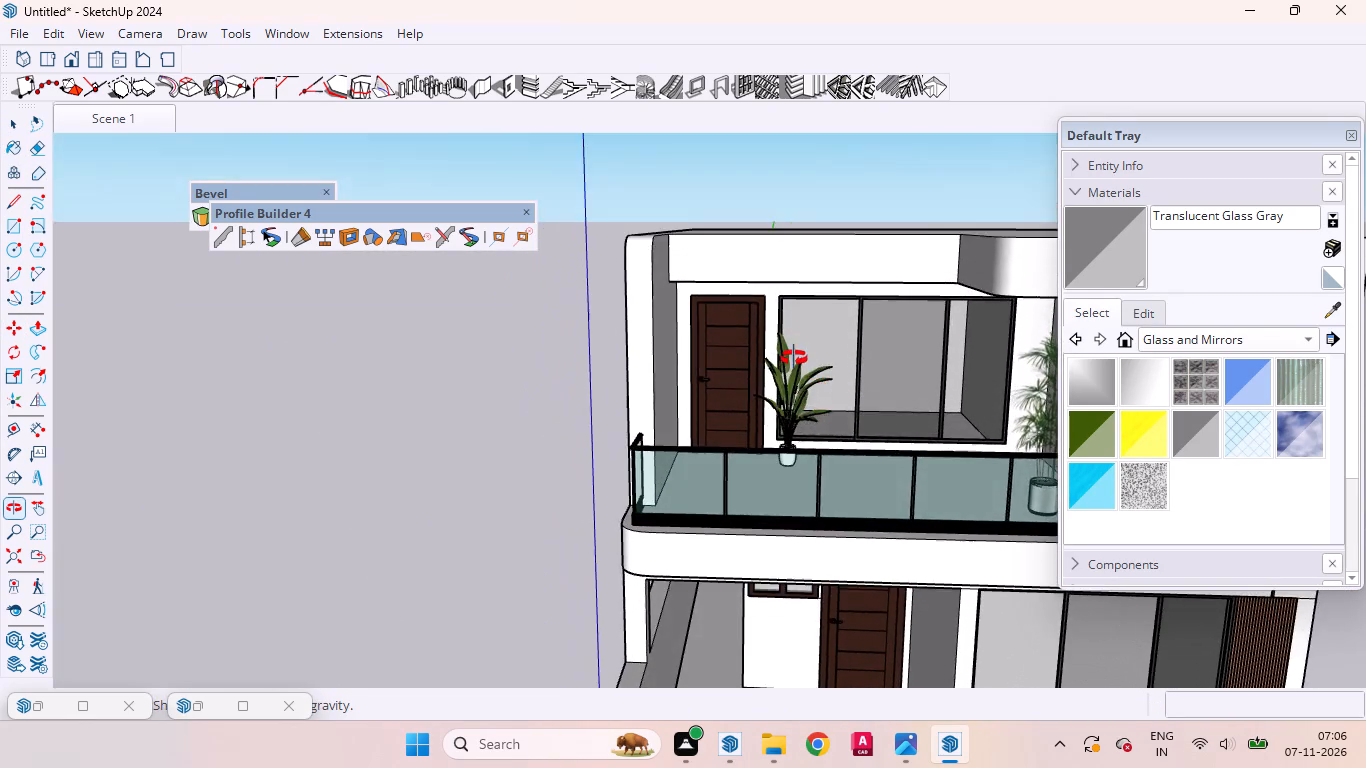
pyautogui.moveTo(794, 358); pyautogui.dragTo(785, 400, button='middle')
pyautogui.scroll(8, 804, 410)
pyautogui.moveTo(784, 453); pyautogui.dragTo(799, 477, button='middle')
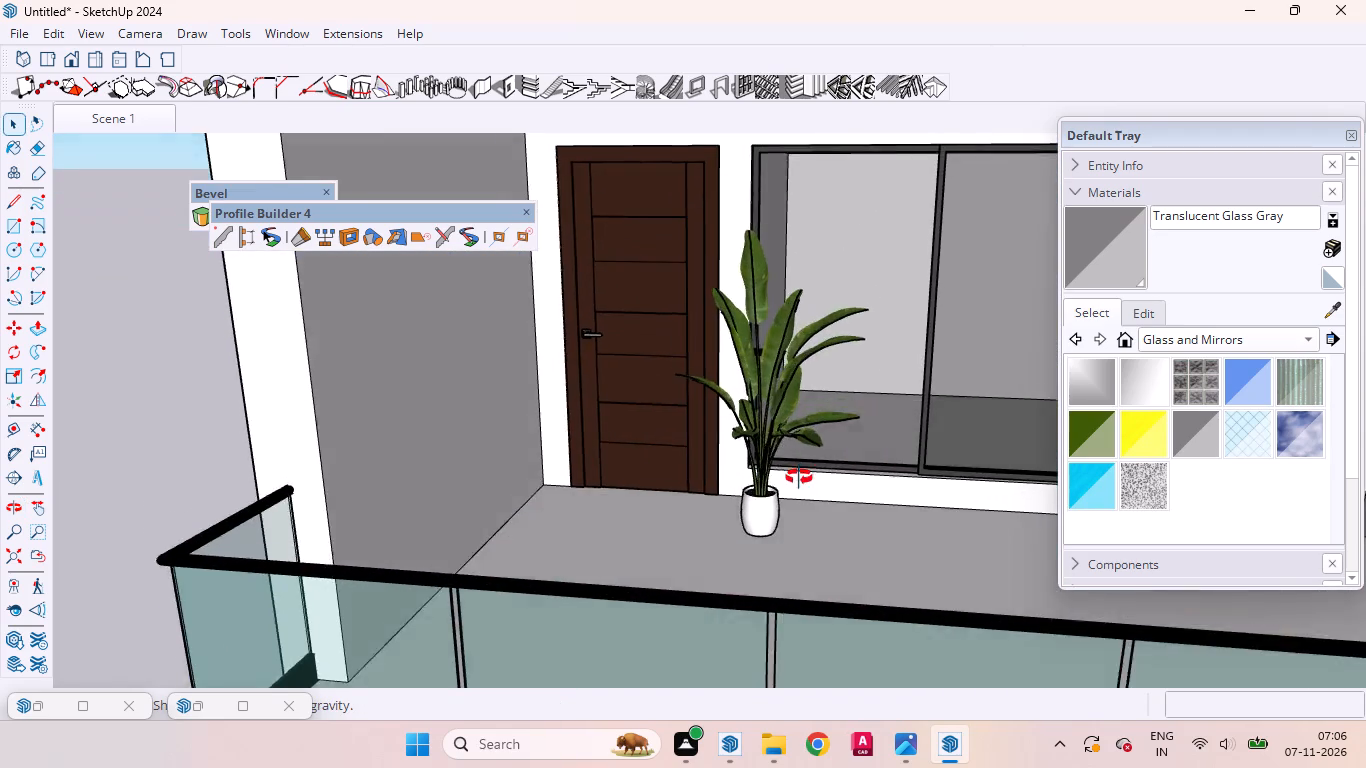
pyautogui.moveTo(799, 477); pyautogui.dragTo(868, 662, button='middle')
pyautogui.scroll(3, 805, 525)
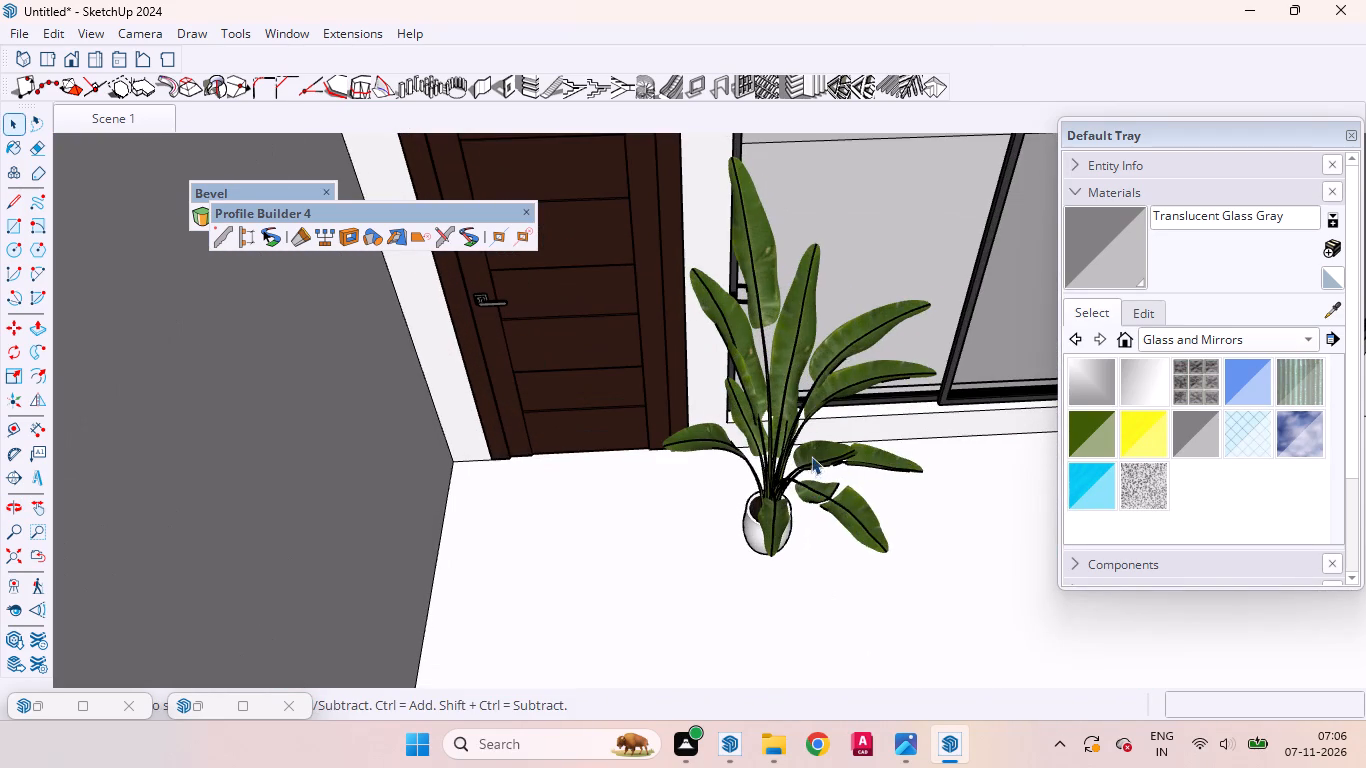
pyautogui.click(797, 463)
pyautogui.scroll(-5, 634, 510)
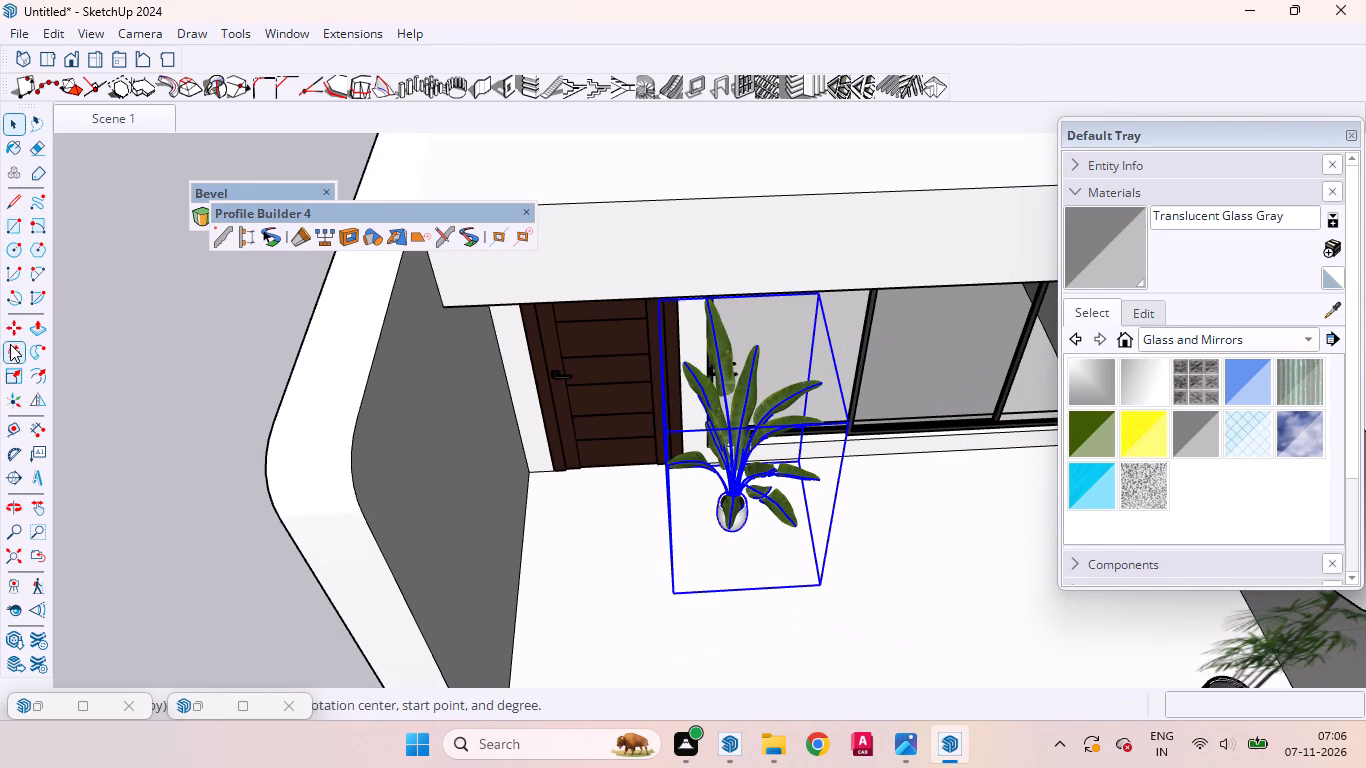
pyautogui.click(10, 346)
pyautogui.scroll(-7, 547, 439)
pyautogui.scroll(7, 617, 546)
pyautogui.scroll(-1, 617, 546)
pyautogui.click(576, 535)
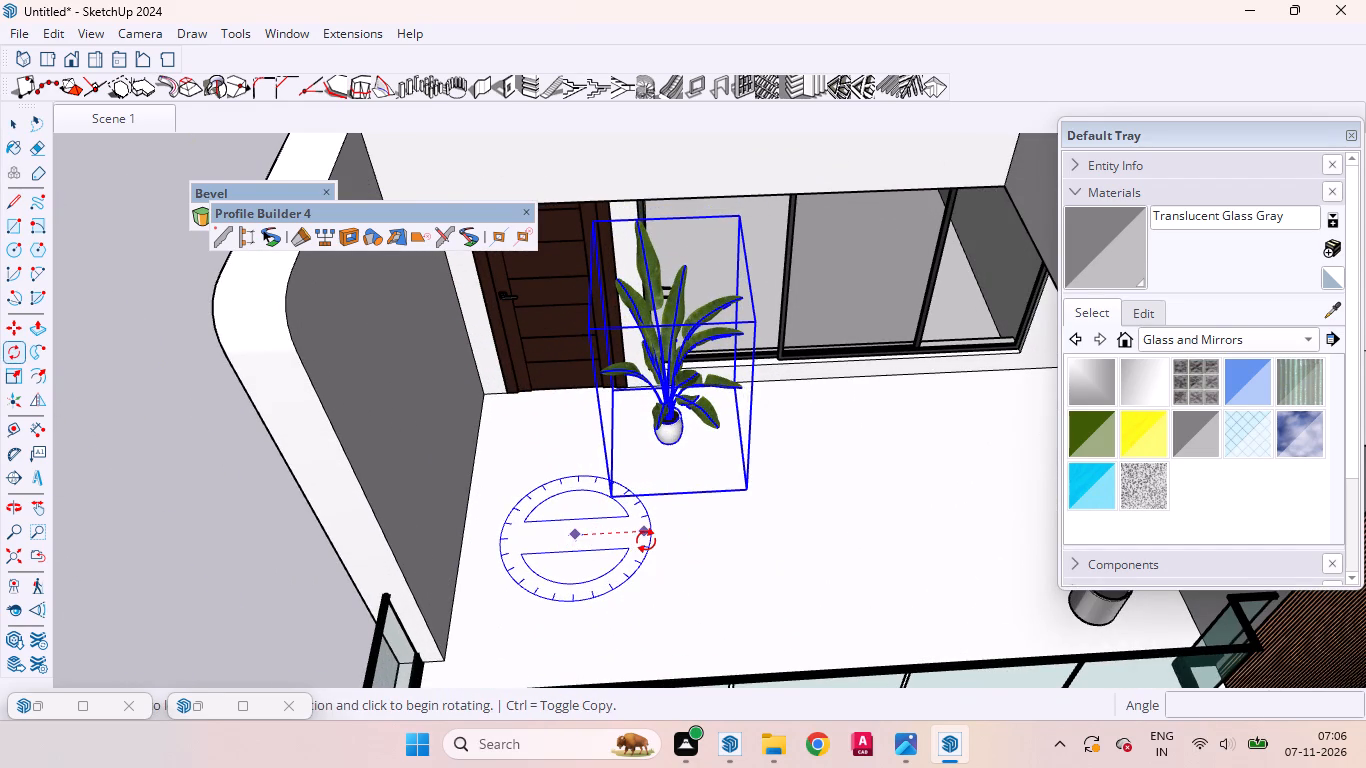
pyautogui.click(646, 541)
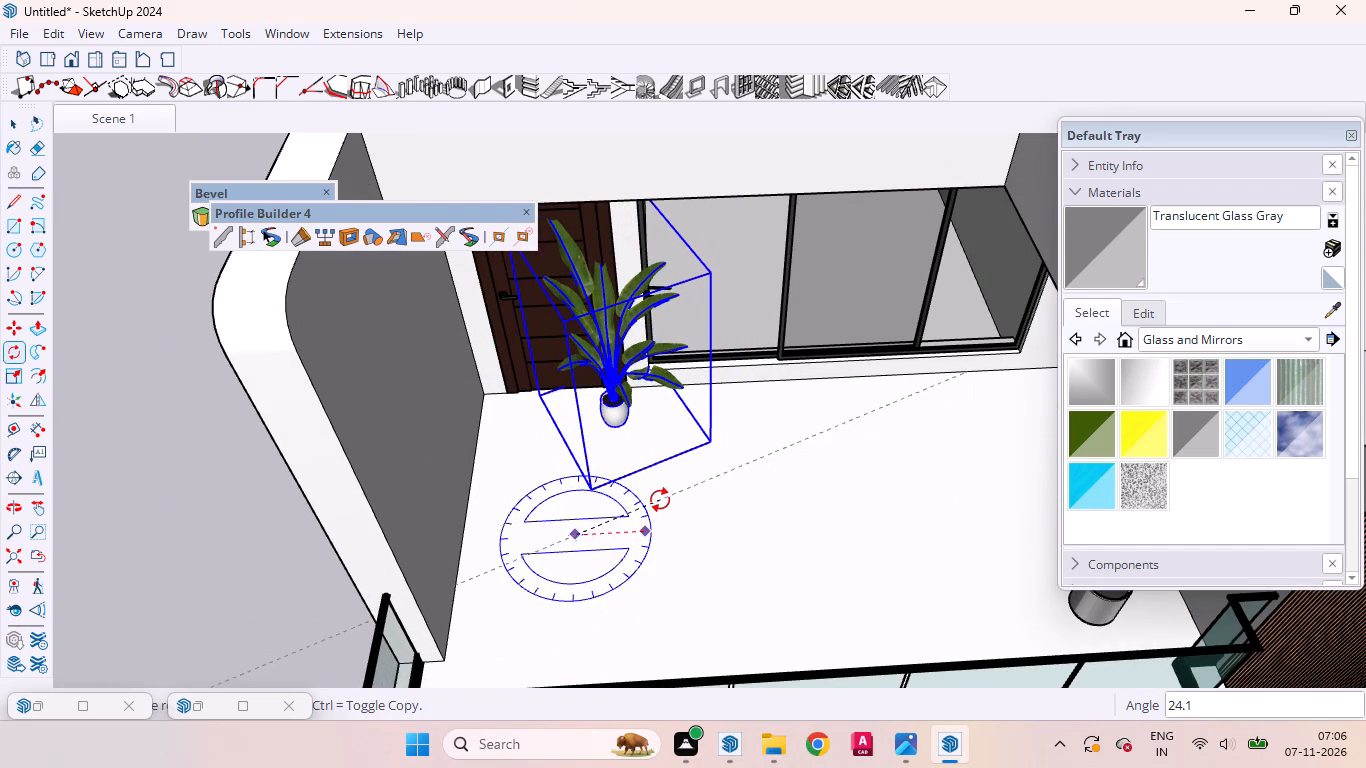
pyautogui.click(660, 500)
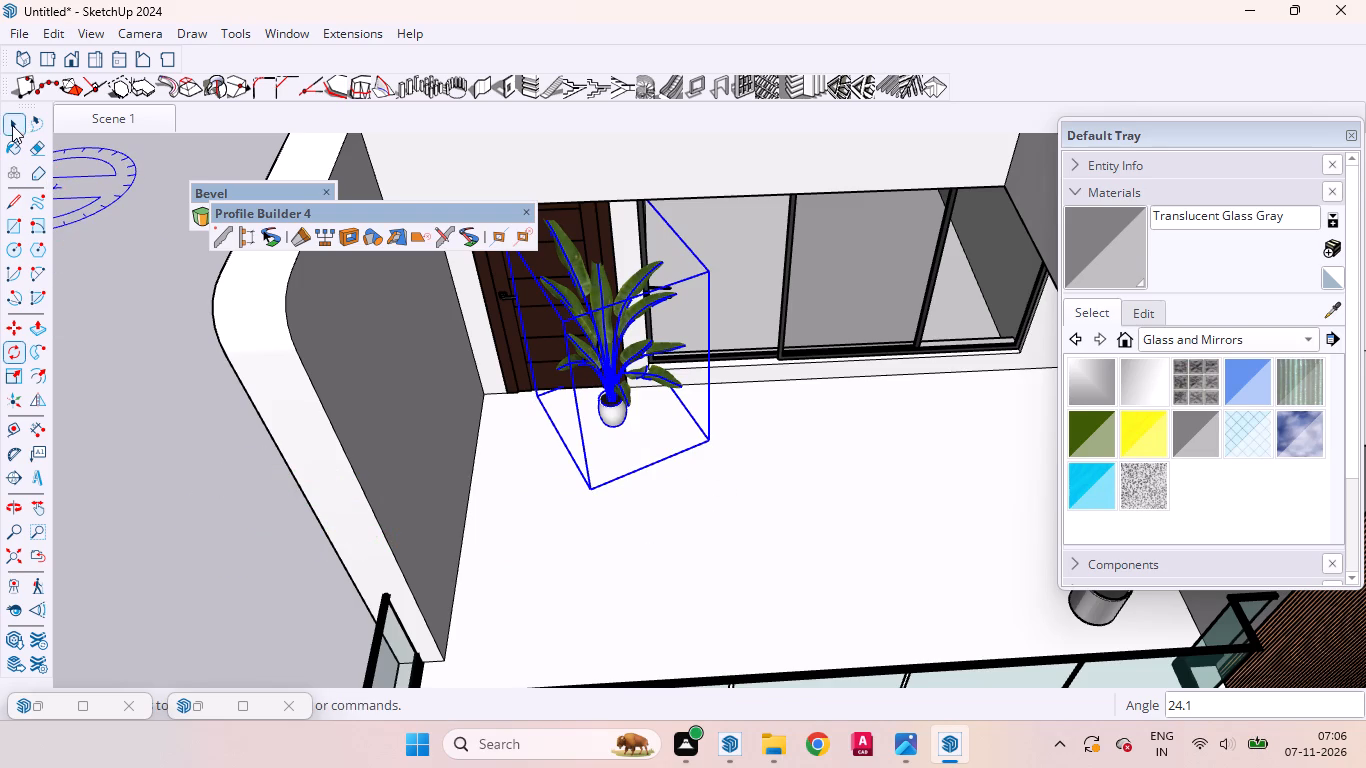
pyautogui.click(12, 125)
# Move the broad-leaved potted plant about 11 1/8" along the balcony floor, away from the wooden door, and deselect it.
pyautogui.scroll(-4, 751, 600)
pyautogui.press('m')
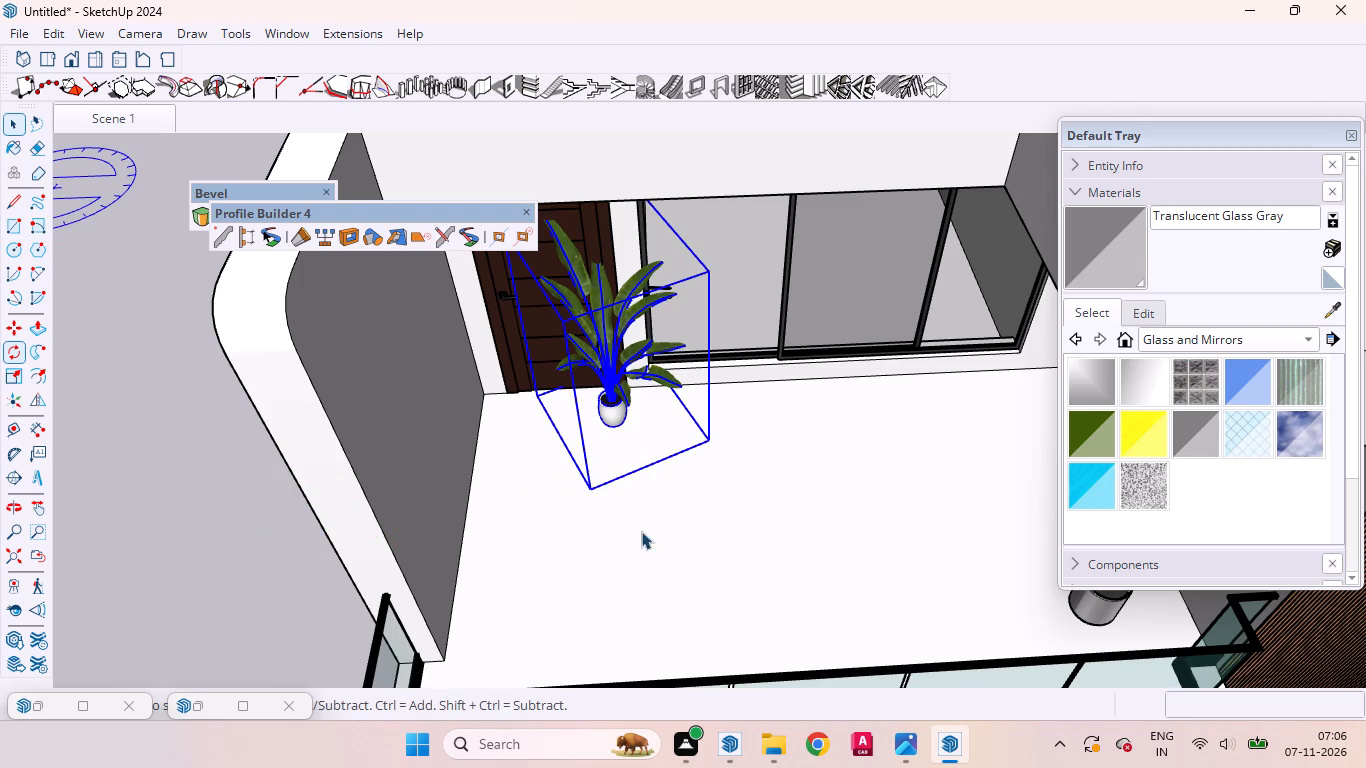
pyautogui.press('m')
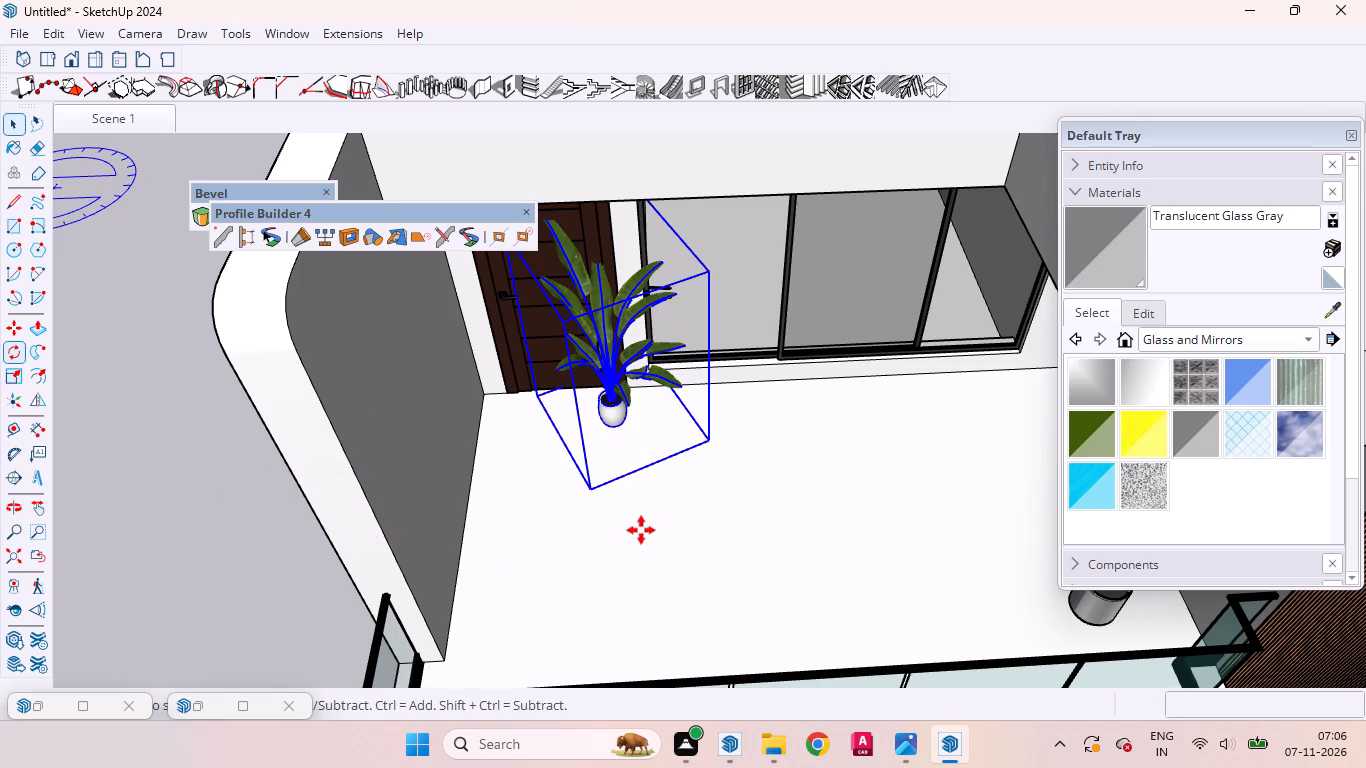
pyautogui.click(624, 534)
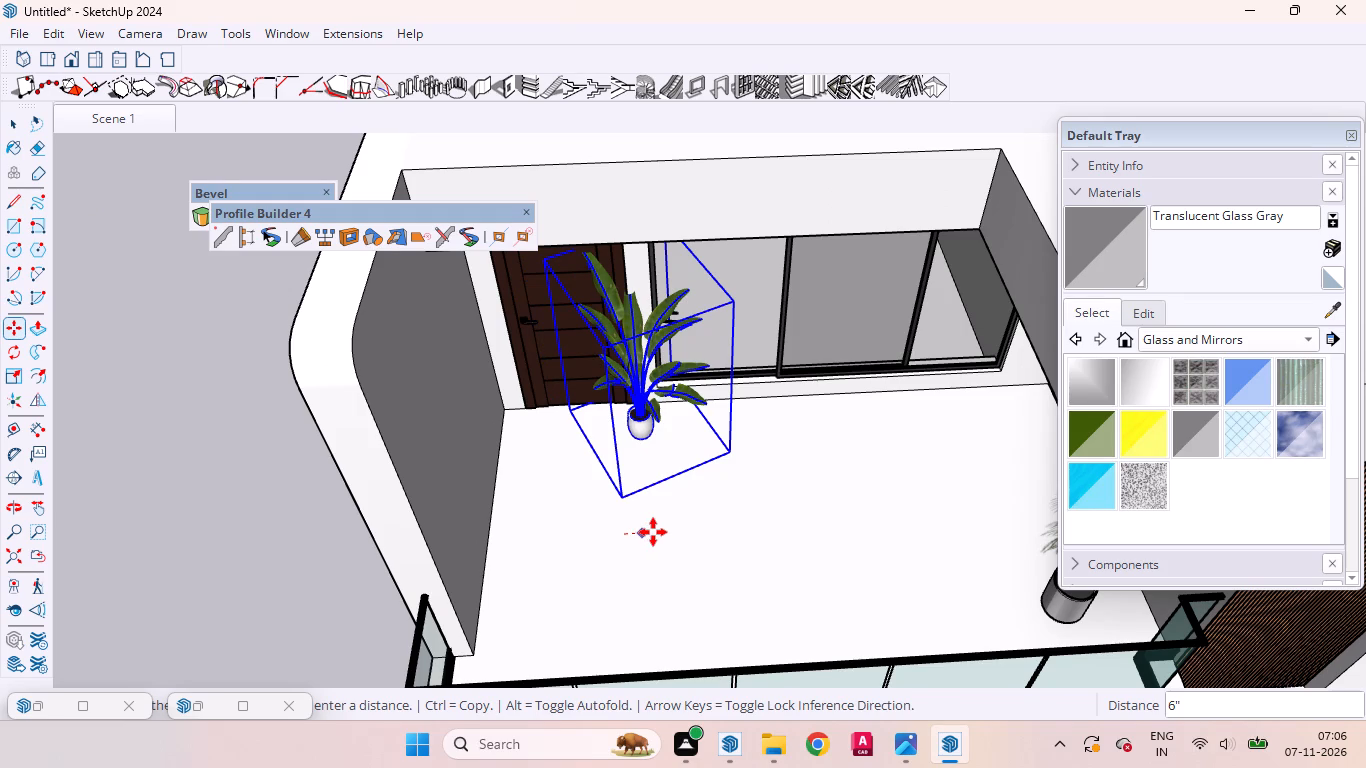
pyautogui.click(658, 533)
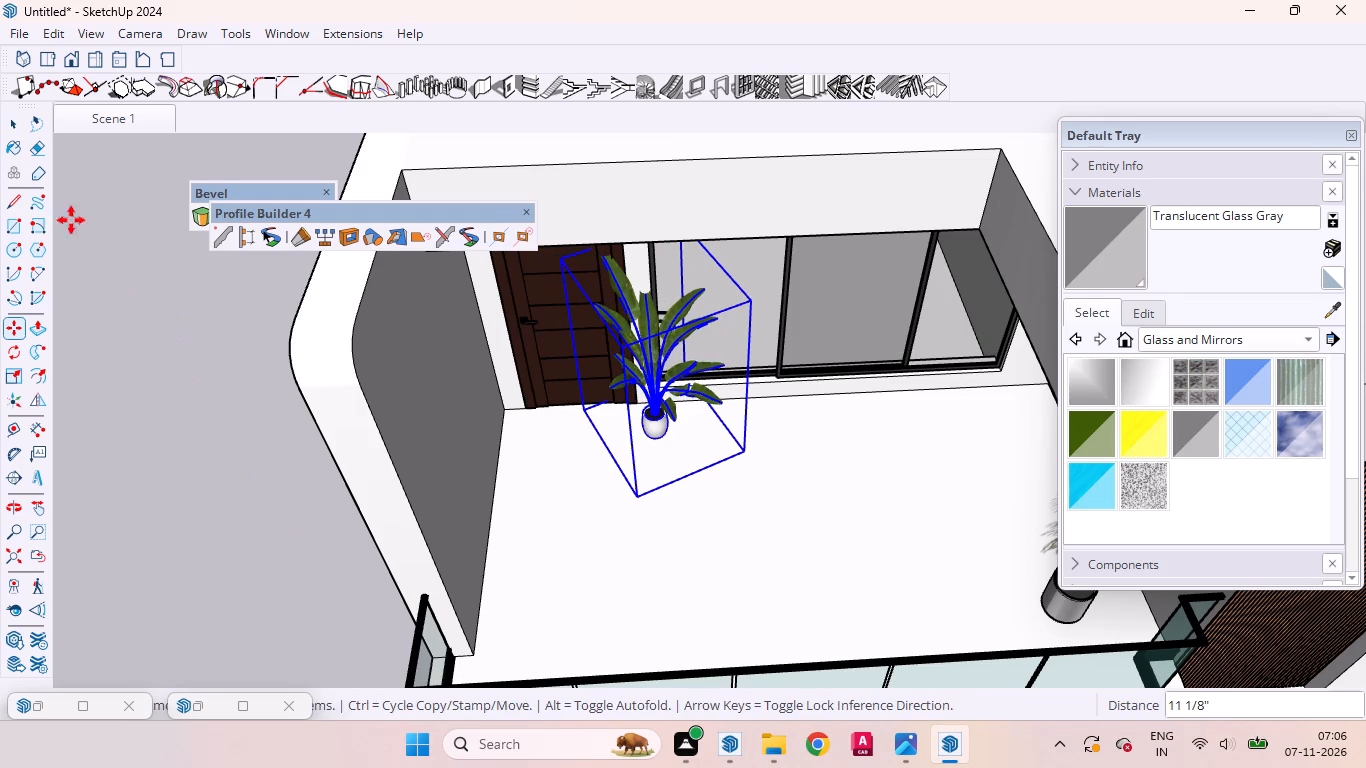
pyautogui.click(6, 129)
pyautogui.click(131, 452)
# Examine the broad-leaved plant's position on the upper balcony from several angles, then in the Scene 1 front view.
pyautogui.scroll(2, 649, 432)
pyautogui.scroll(-1, 650, 427)
pyautogui.scroll(1, 650, 426)
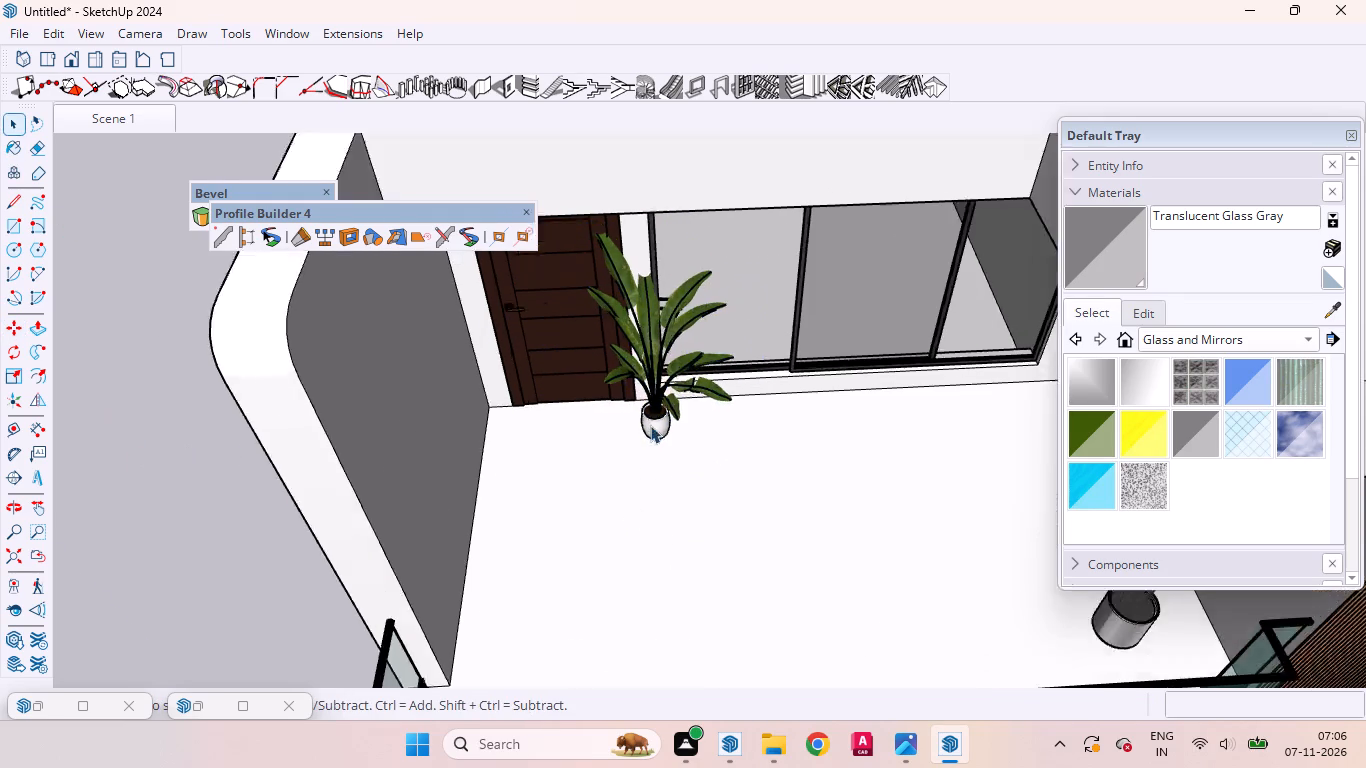
pyautogui.scroll(1, 650, 425)
pyautogui.scroll(-5, 671, 454)
pyautogui.moveTo(610, 348); pyautogui.dragTo(654, 143, button='middle')
pyautogui.scroll(7, 665, 270)
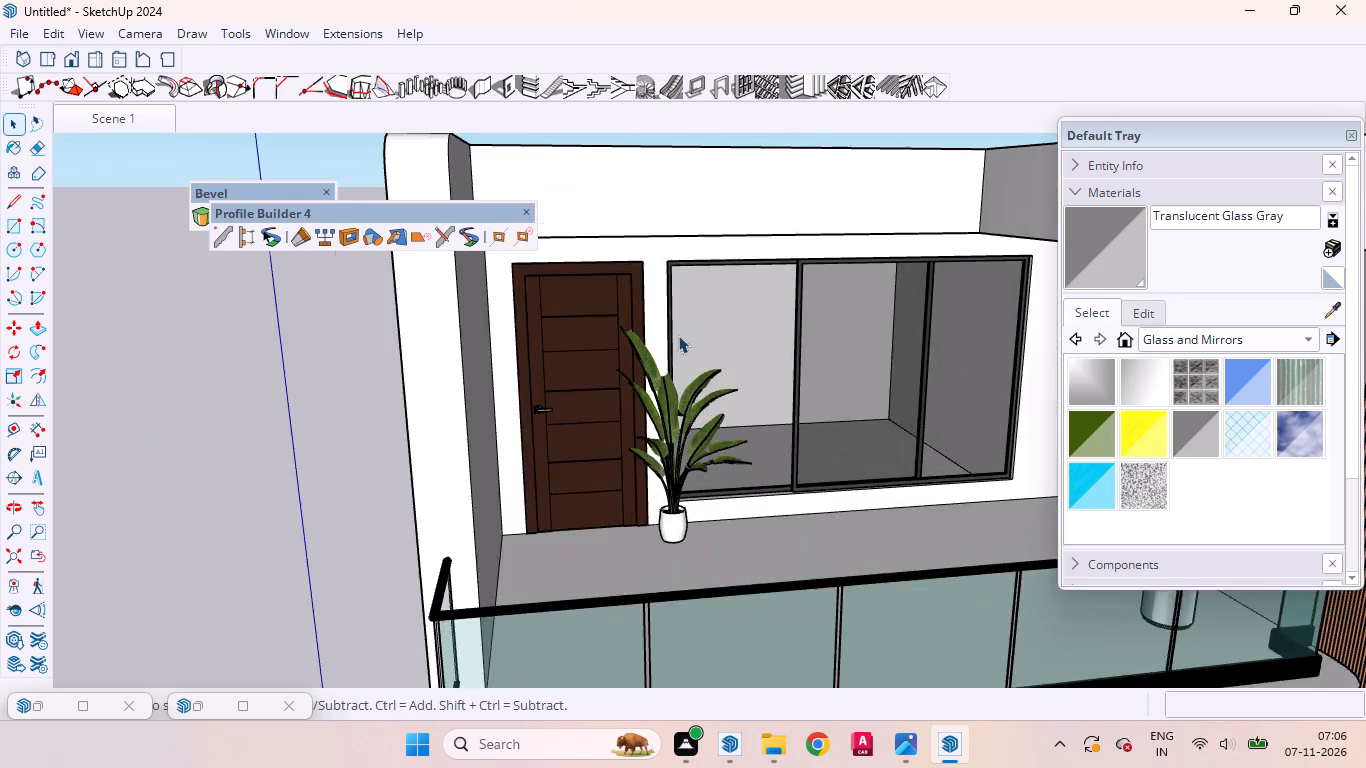
pyautogui.scroll(7, 678, 335)
pyautogui.moveTo(688, 444); pyautogui.dragTo(543, 453, button='middle')
pyautogui.scroll(-5, 711, 348)
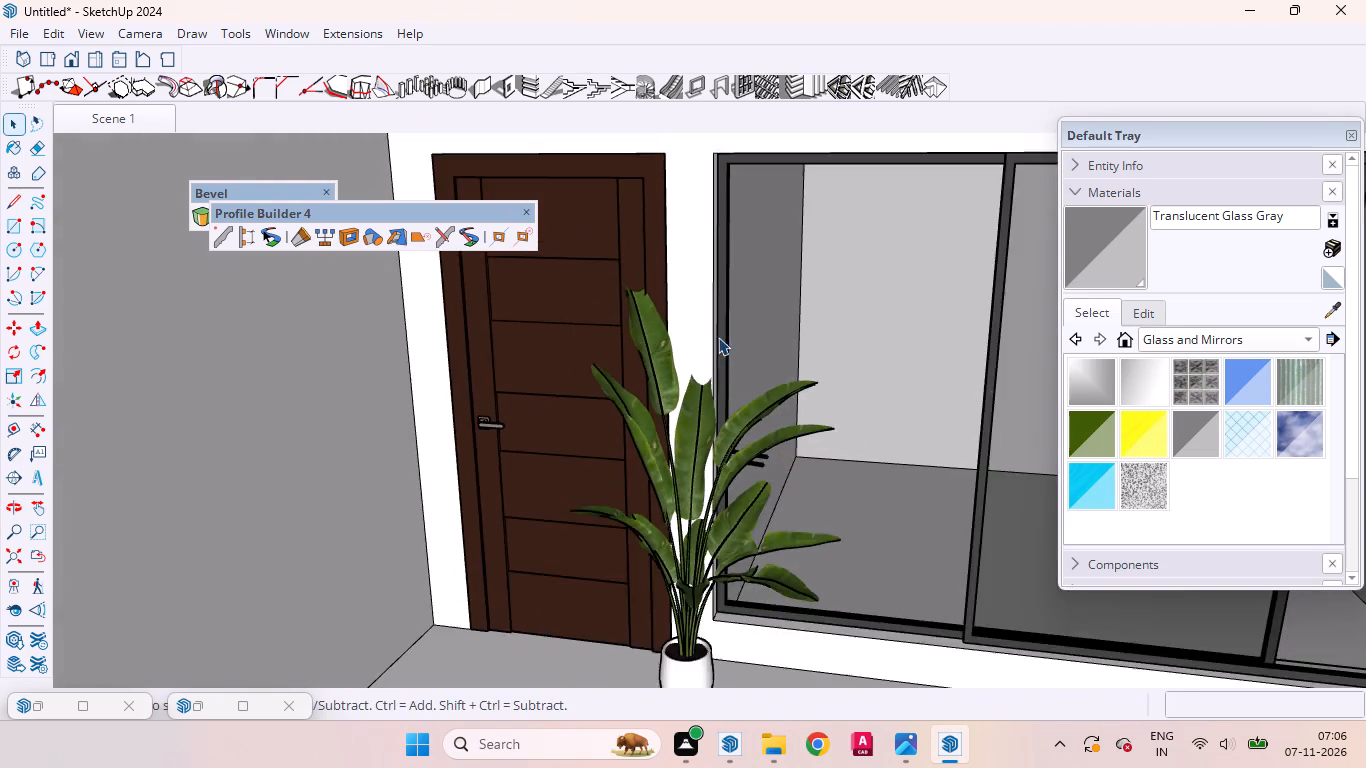
pyautogui.scroll(-5, 718, 337)
pyautogui.scroll(1, 742, 329)
pyautogui.scroll(-1, 742, 329)
pyautogui.moveTo(801, 416); pyautogui.dragTo(752, 440, button='middle')
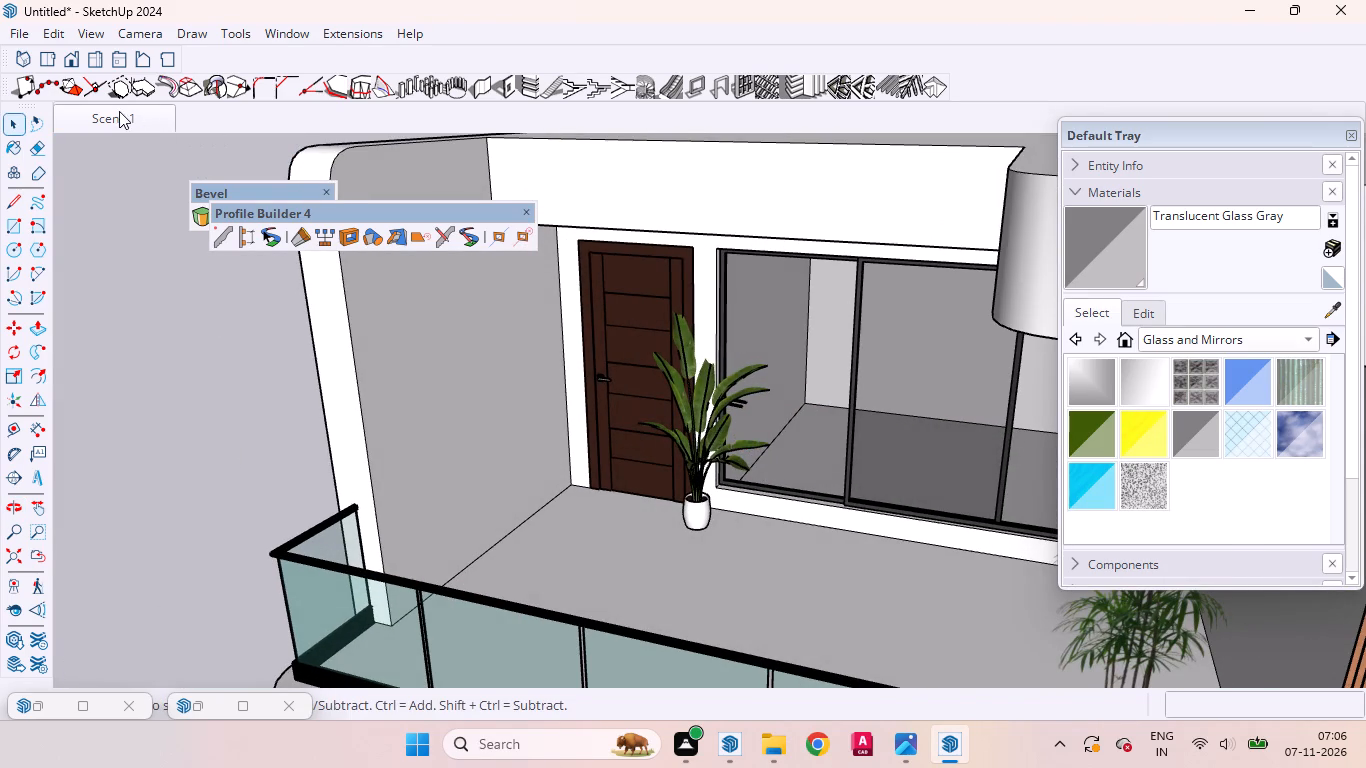
pyautogui.click(119, 111)
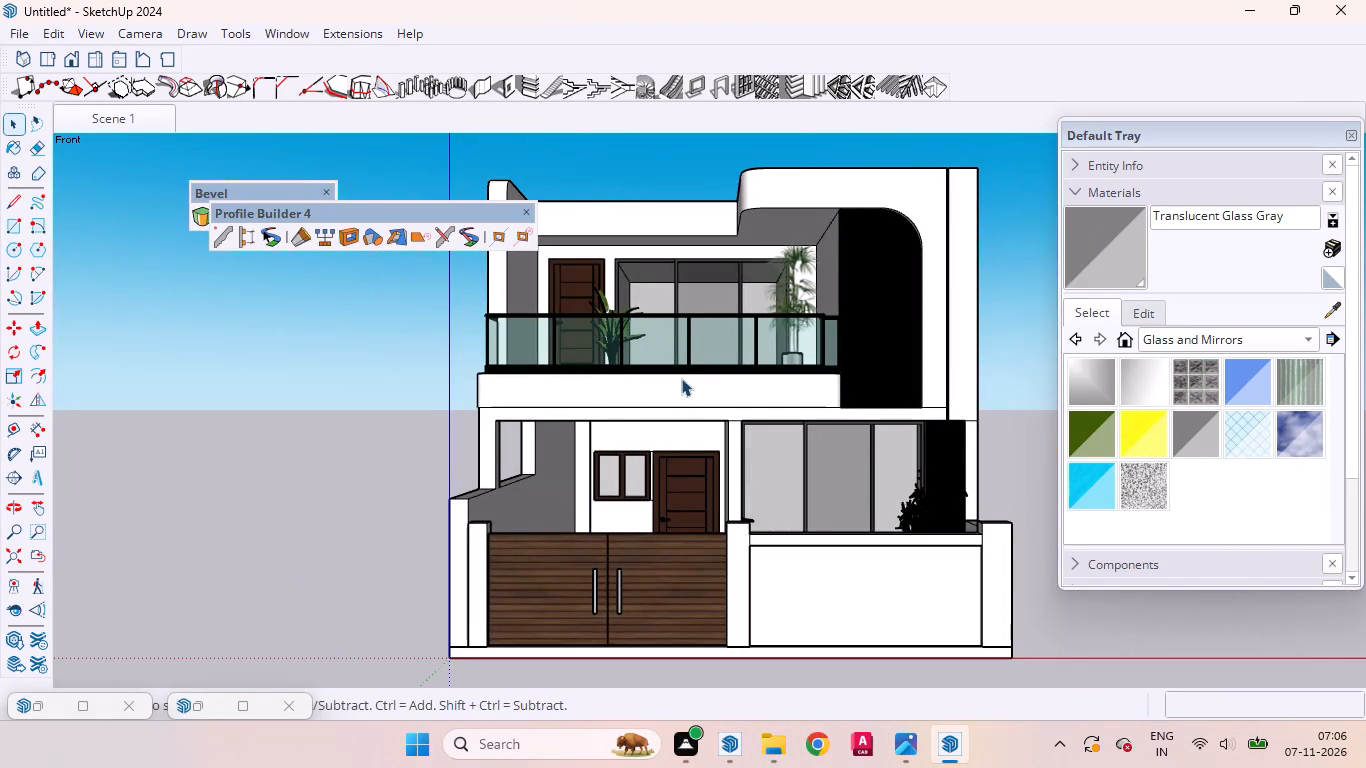
# Open 3D Warehouse and place its window over the model.
pyautogui.click(193, 27)
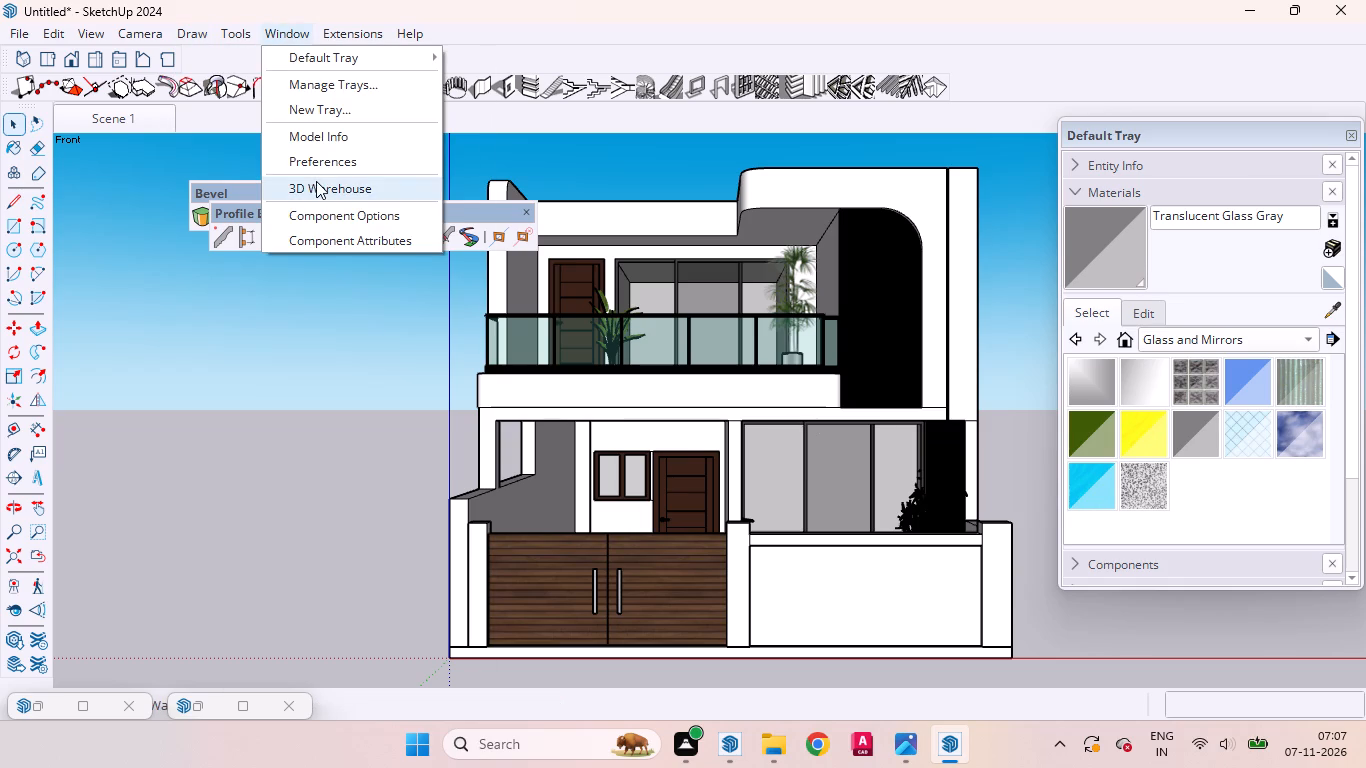
pyautogui.click(316, 181)
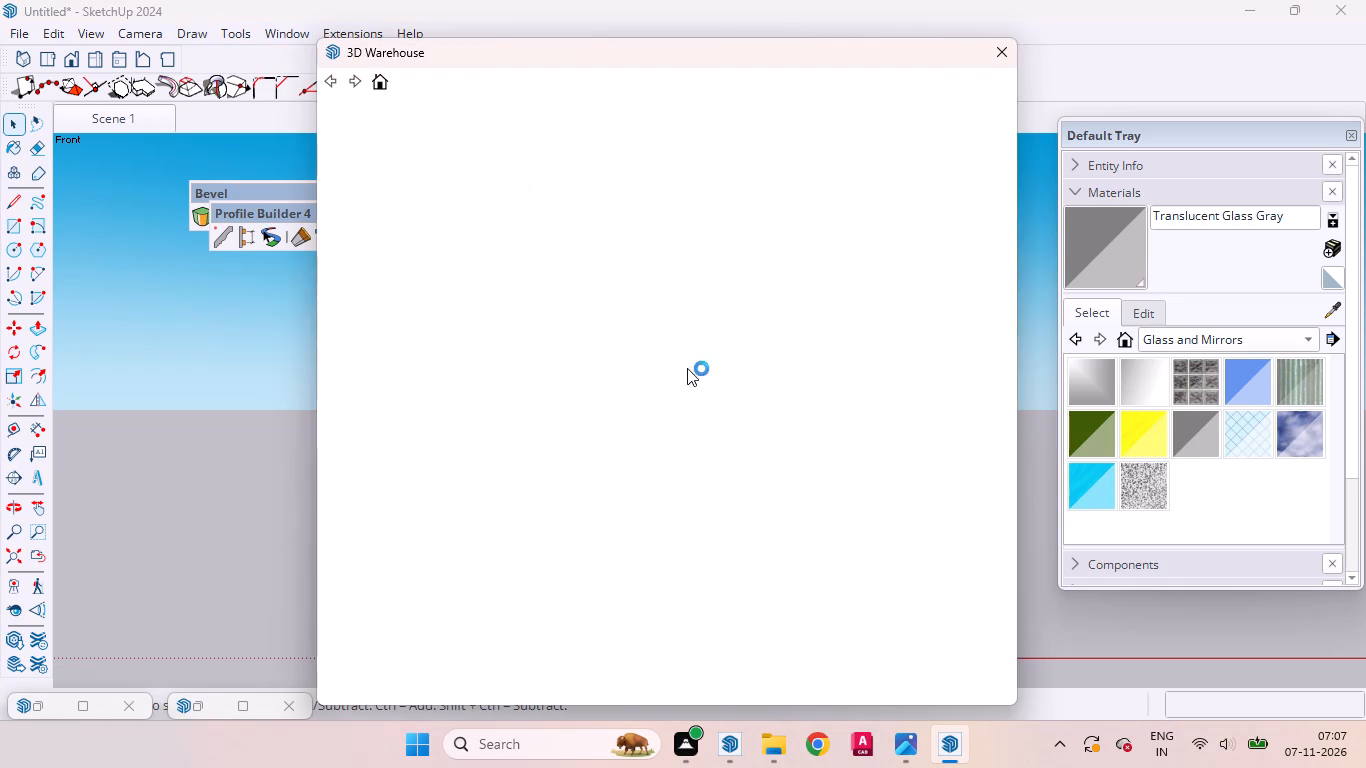
pyautogui.moveTo(718, 63); pyautogui.dragTo(765, 108)
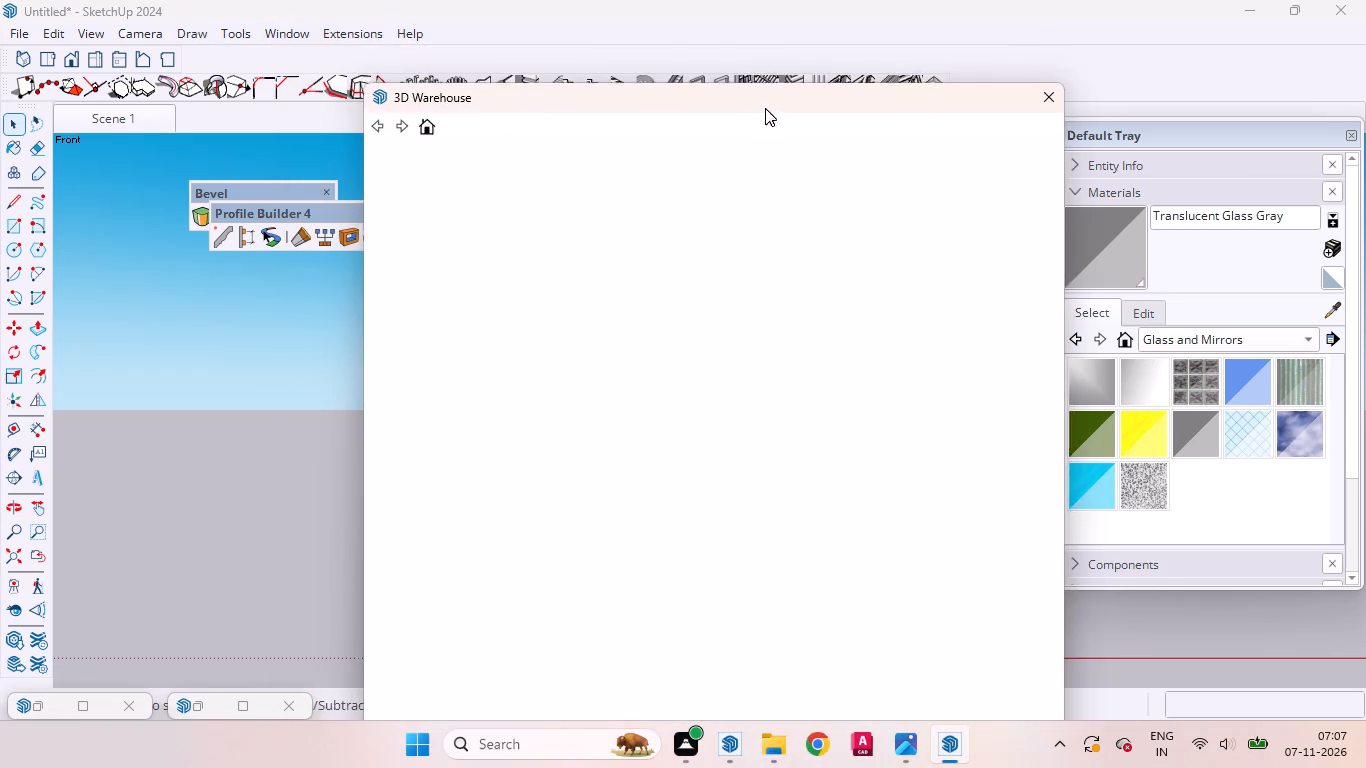
pyautogui.moveTo(765, 108); pyautogui.dragTo(726, 52)
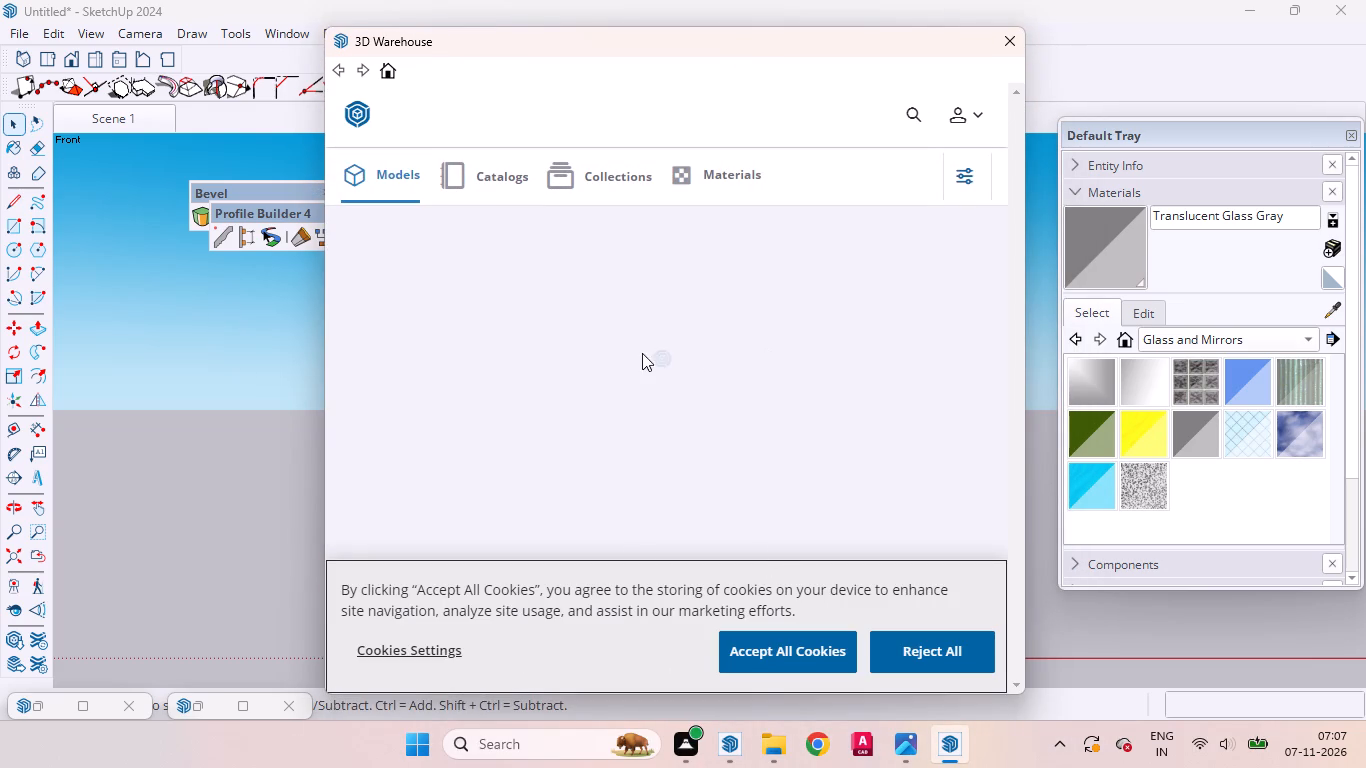
pyautogui.click(695, 742)
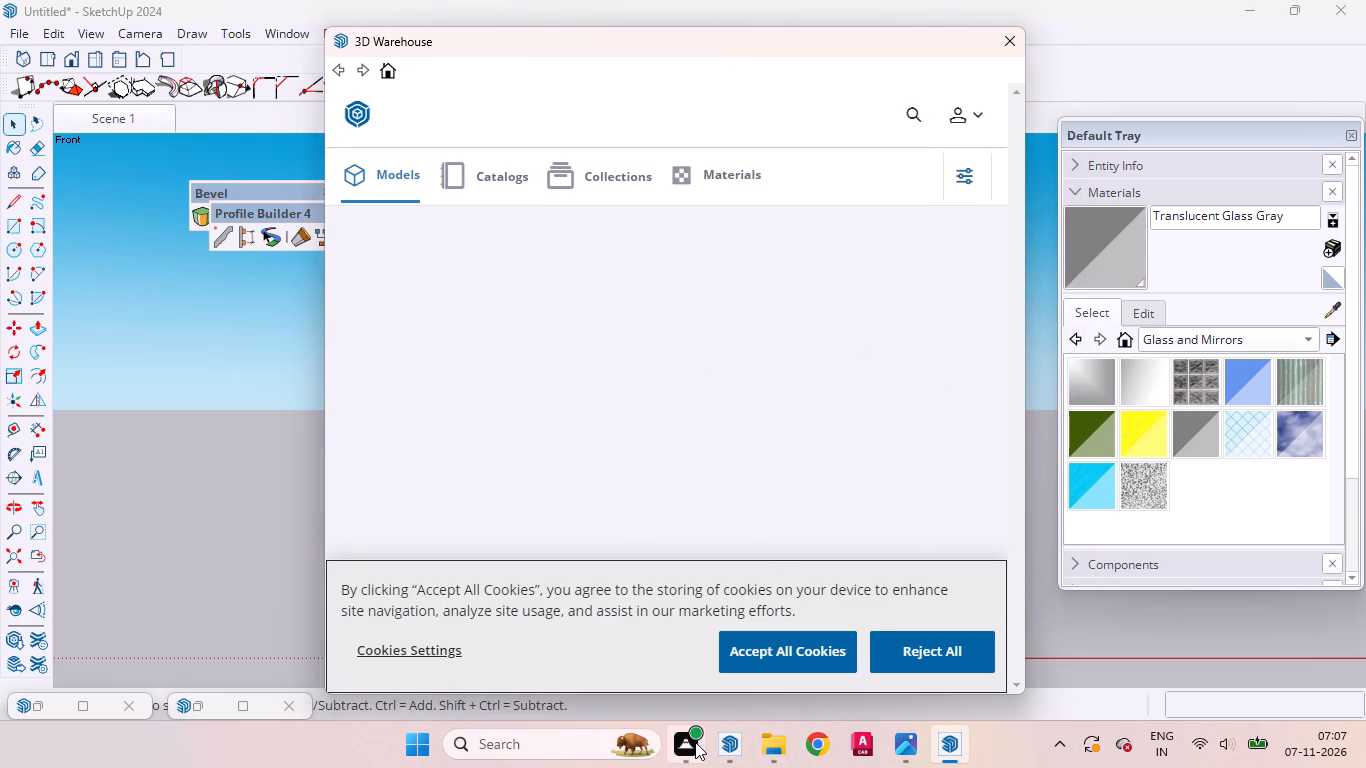
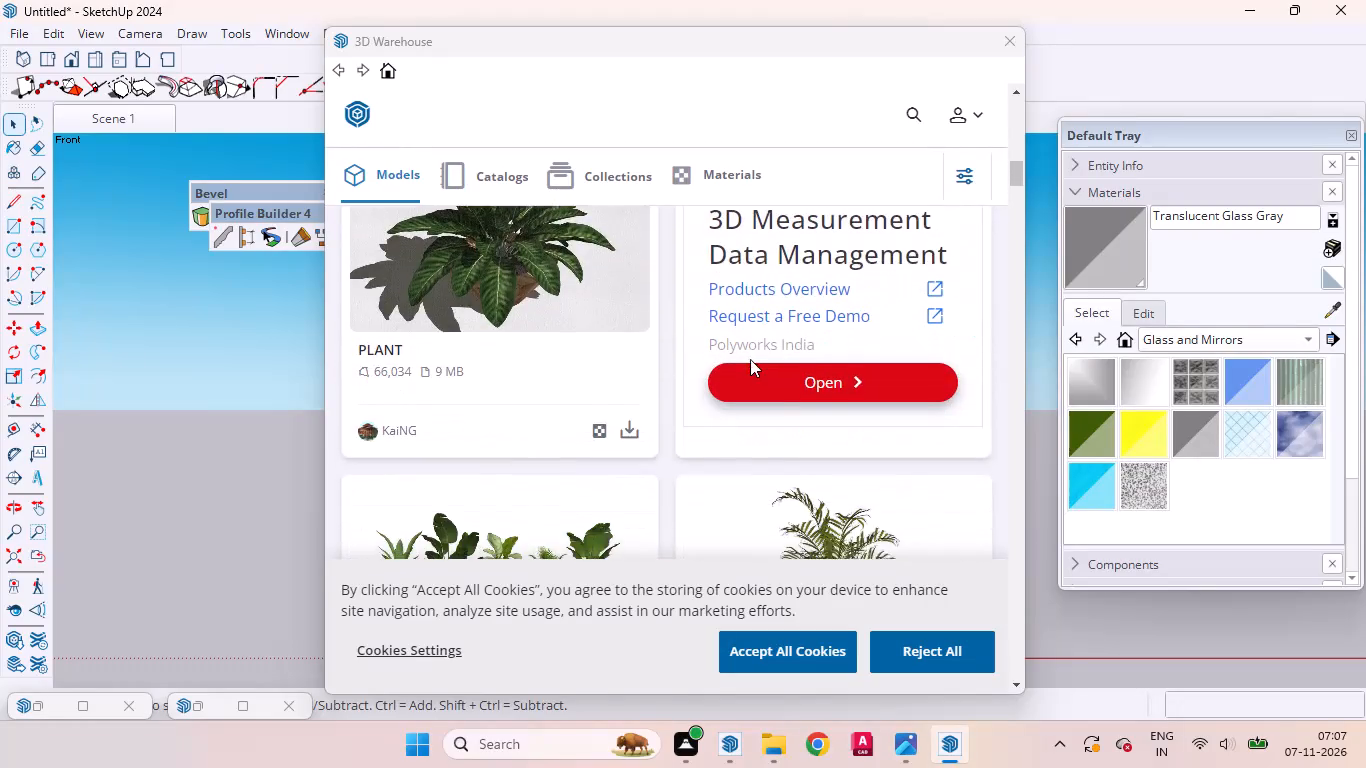
# Find the 3 MB fine-leaved, branching plant in a small white pot in 3D Warehouse and load it into the model.
pyautogui.scroll(-4, 750, 359)
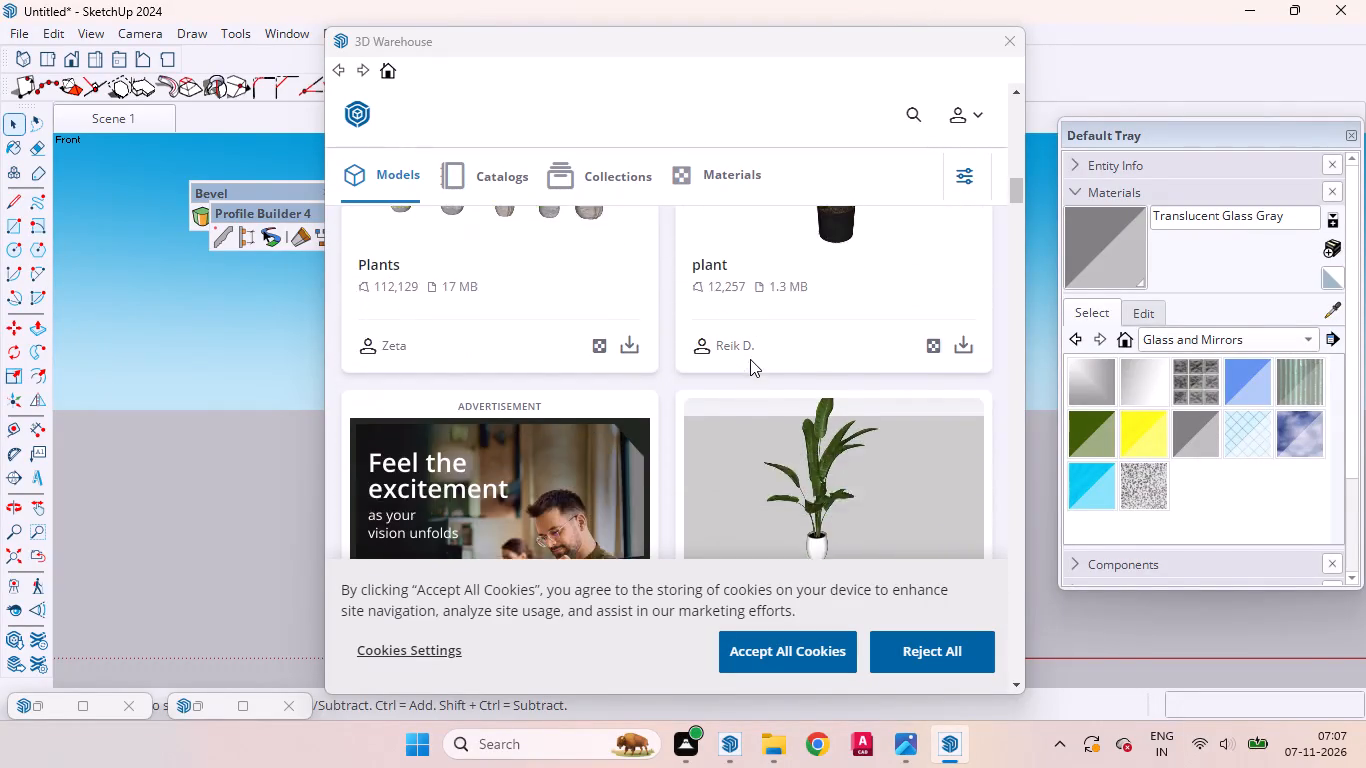
pyautogui.scroll(-10, 750, 359)
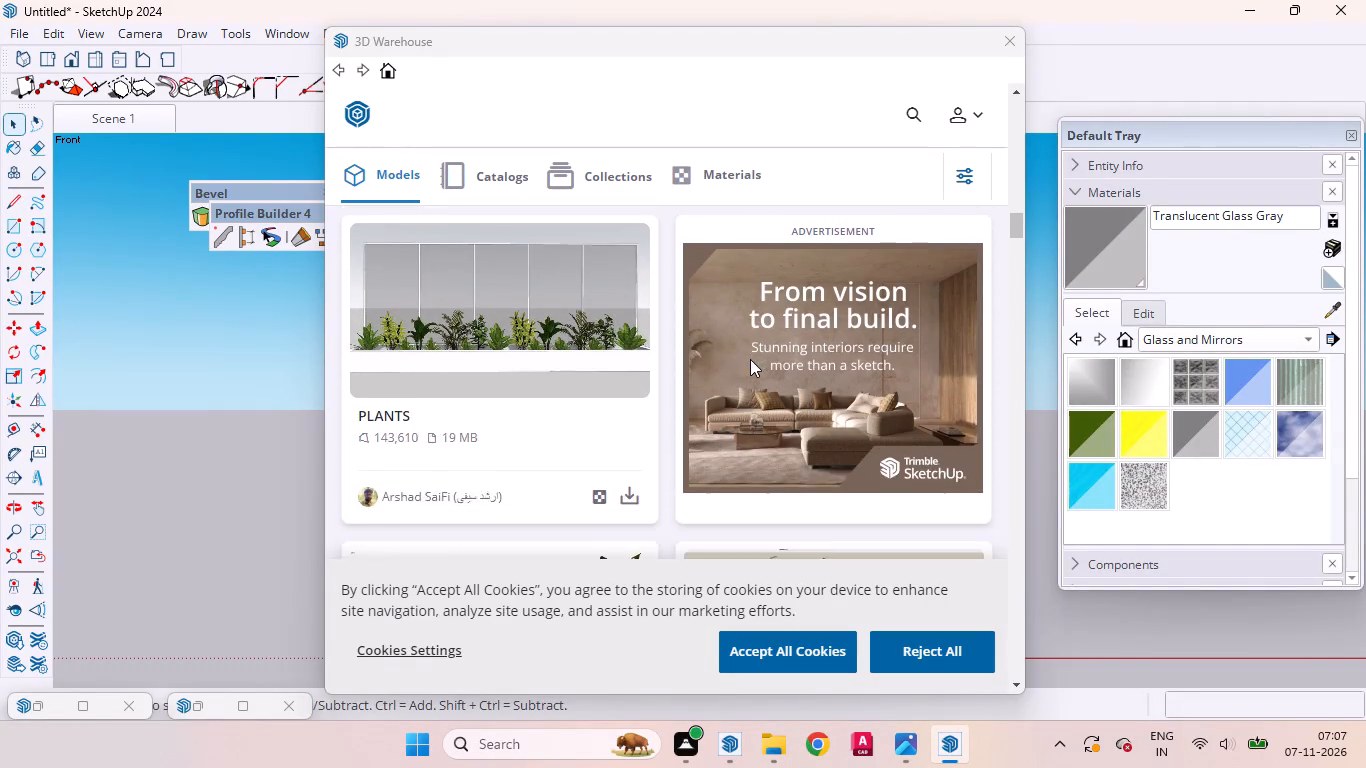
pyautogui.scroll(-8, 750, 359)
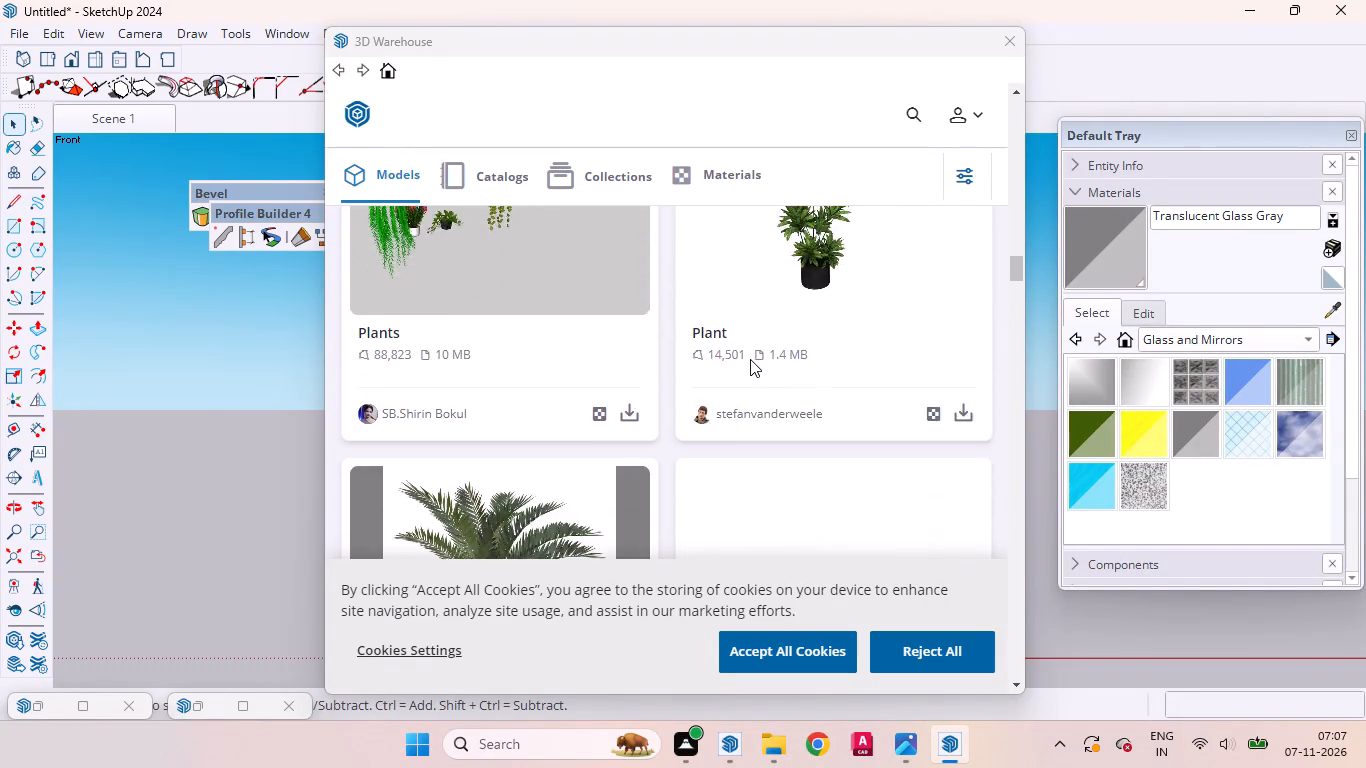
pyautogui.scroll(-8, 750, 359)
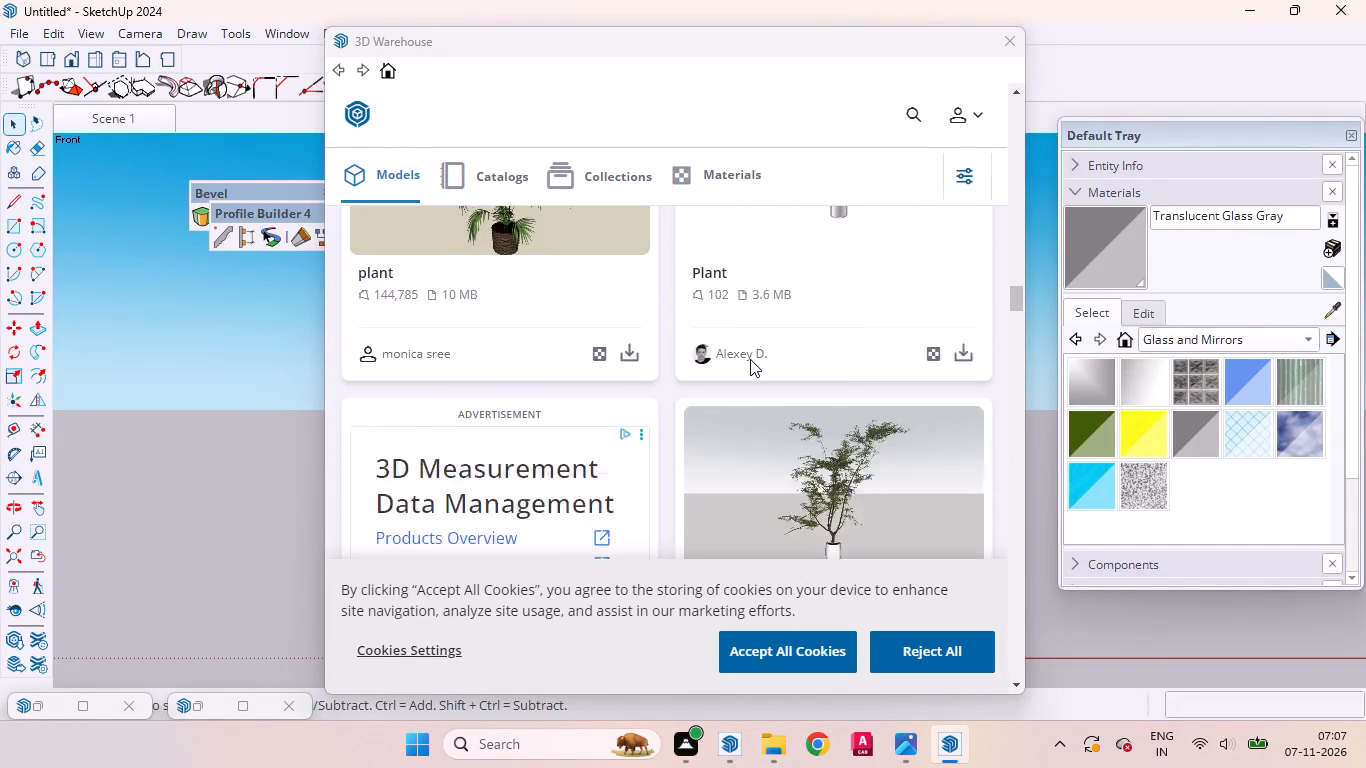
pyautogui.scroll(-1, 750, 359)
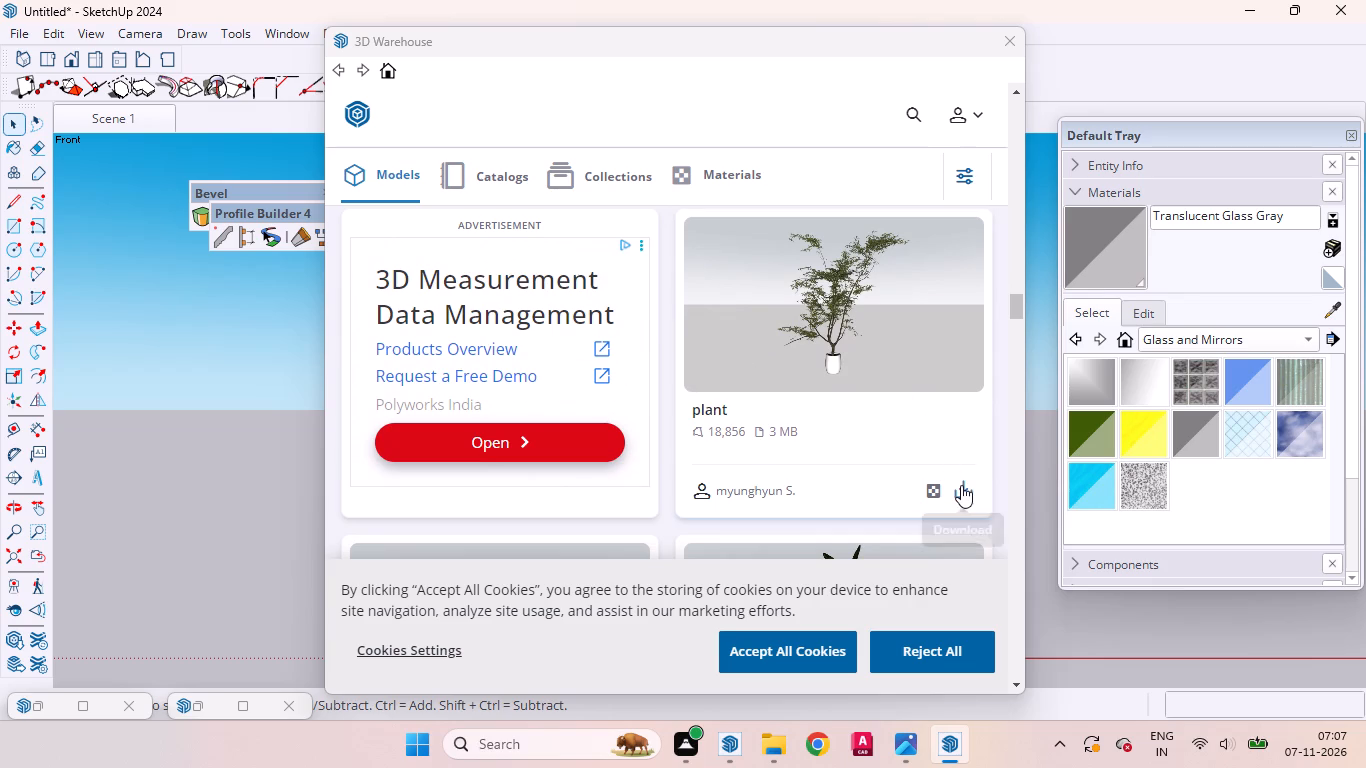
pyautogui.click(963, 485)
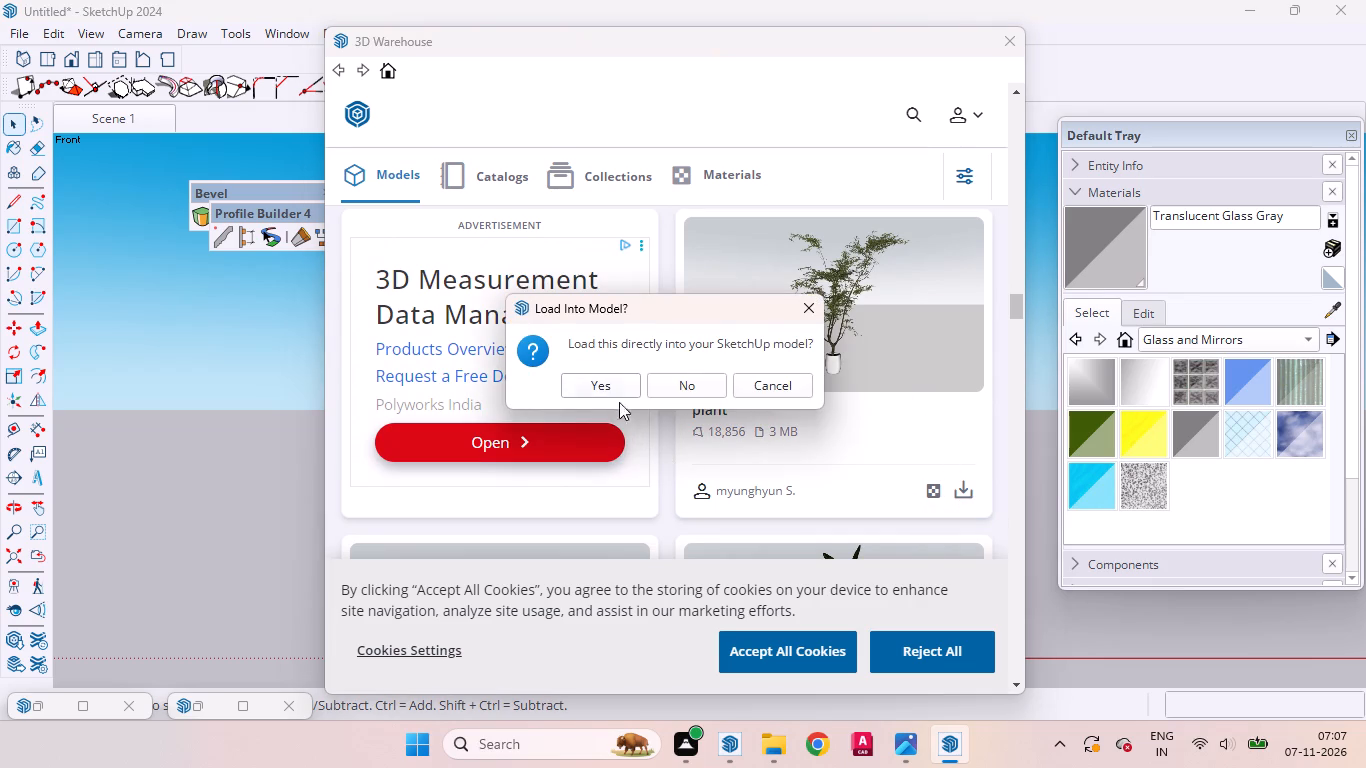
pyautogui.click(598, 378)
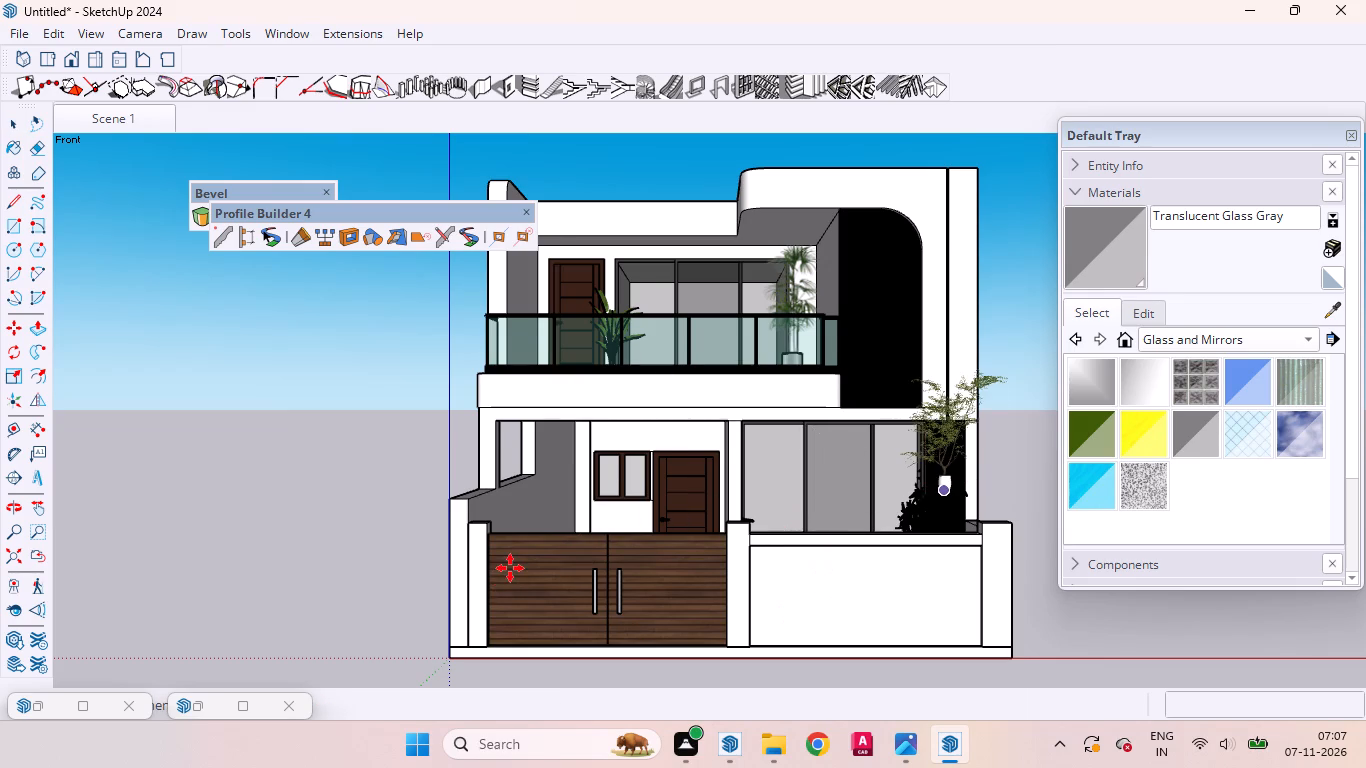
# Place the fine-leaved potted plant on the ground-floor porch in front of the sliding glass doors, behind the front boundary wall.
pyautogui.scroll(-3, 510, 568)
pyautogui.scroll(-4, 650, 567)
pyautogui.scroll(4, 844, 585)
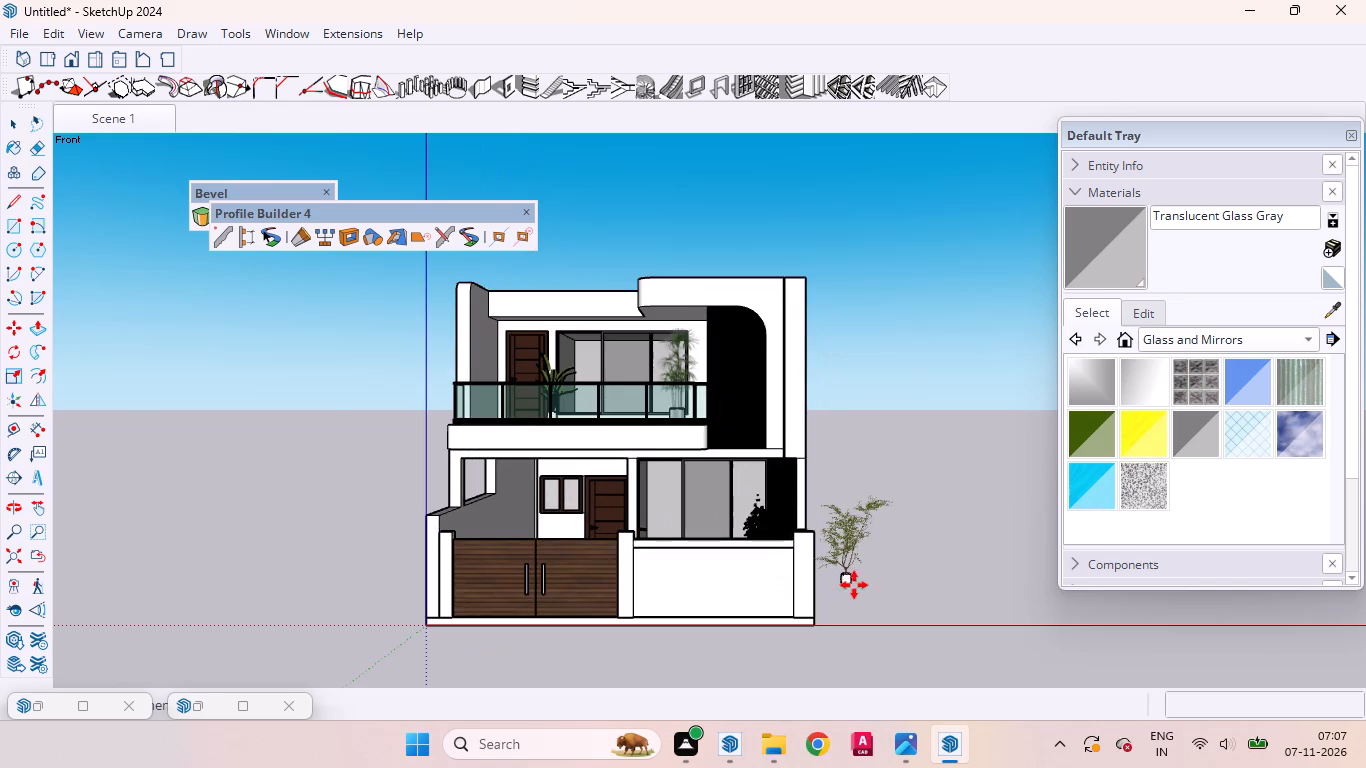
pyautogui.scroll(12, 860, 584)
pyautogui.moveTo(839, 578); pyautogui.dragTo(926, 740, button='middle')
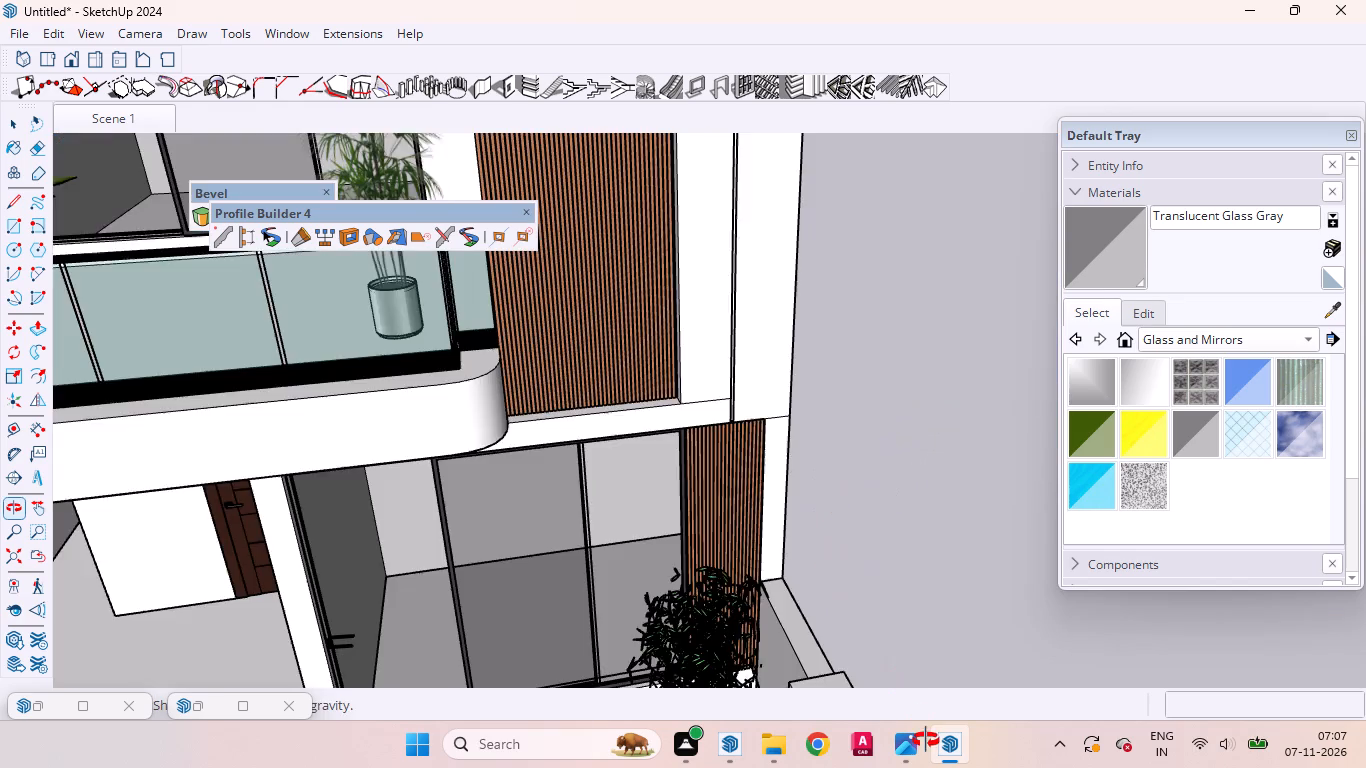
pyautogui.moveTo(926, 740); pyautogui.dragTo(923, 731, button='middle')
pyautogui.scroll(-14, 877, 574)
pyautogui.scroll(3, 779, 601)
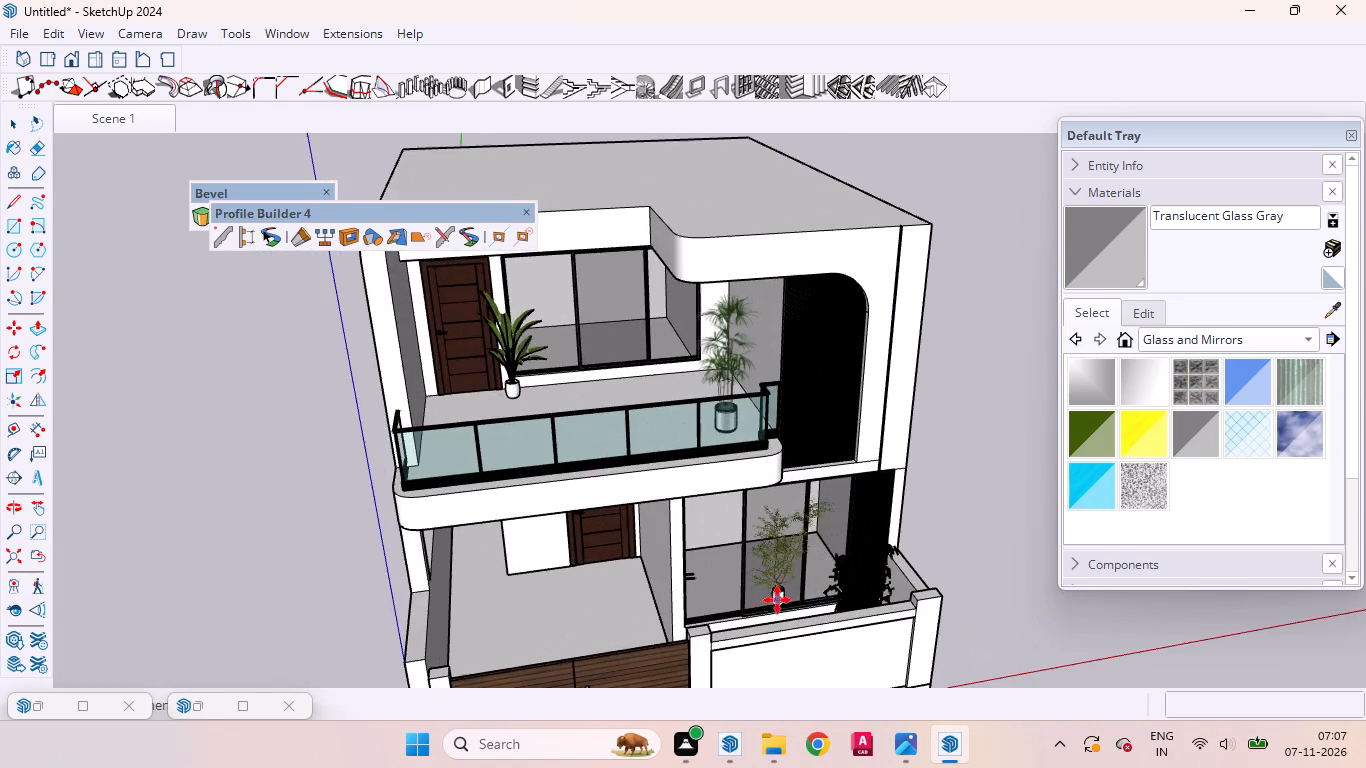
pyautogui.scroll(3, 777, 600)
pyautogui.moveTo(789, 602); pyautogui.dragTo(749, 697, button='middle')
pyautogui.scroll(5, 738, 618)
pyautogui.scroll(-7, 738, 602)
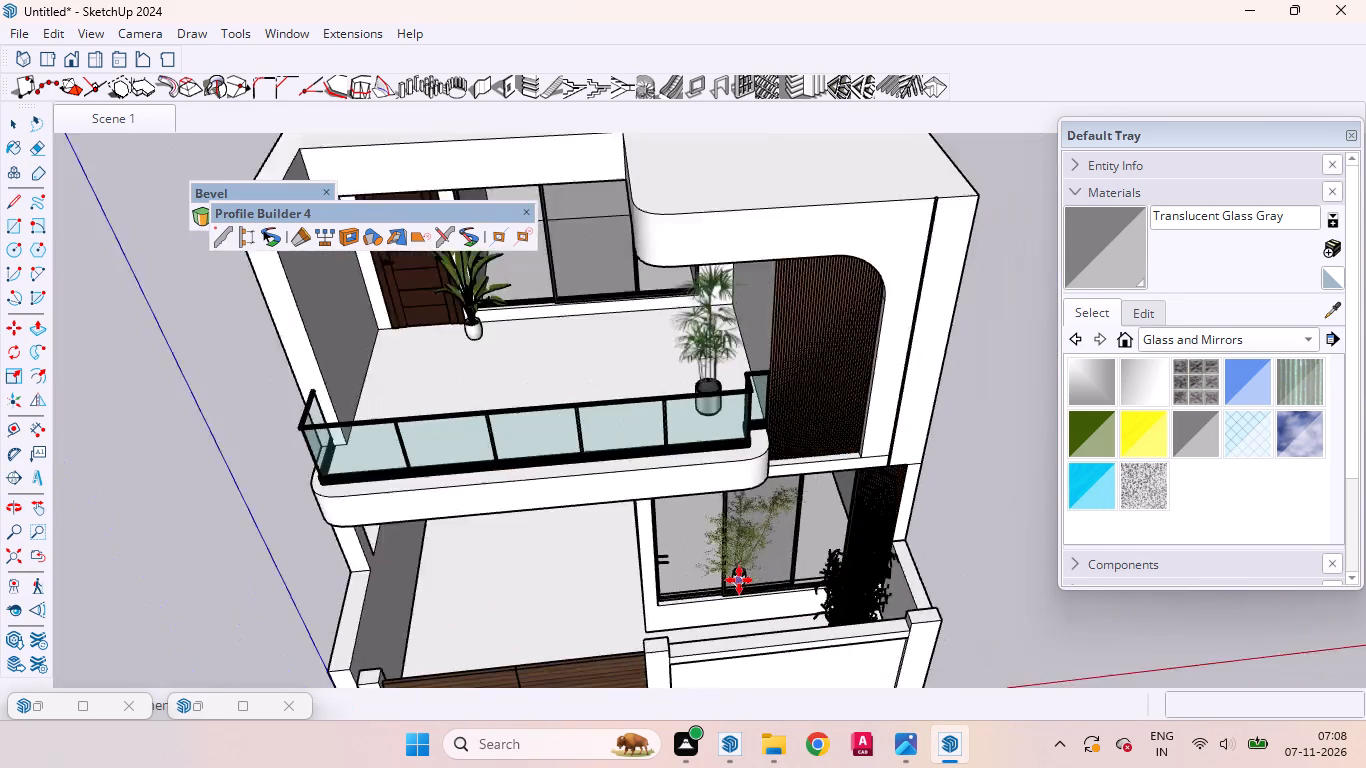
pyautogui.scroll(-5, 739, 580)
pyautogui.scroll(11, 742, 608)
pyautogui.moveTo(742, 610); pyautogui.dragTo(729, 728, button='middle')
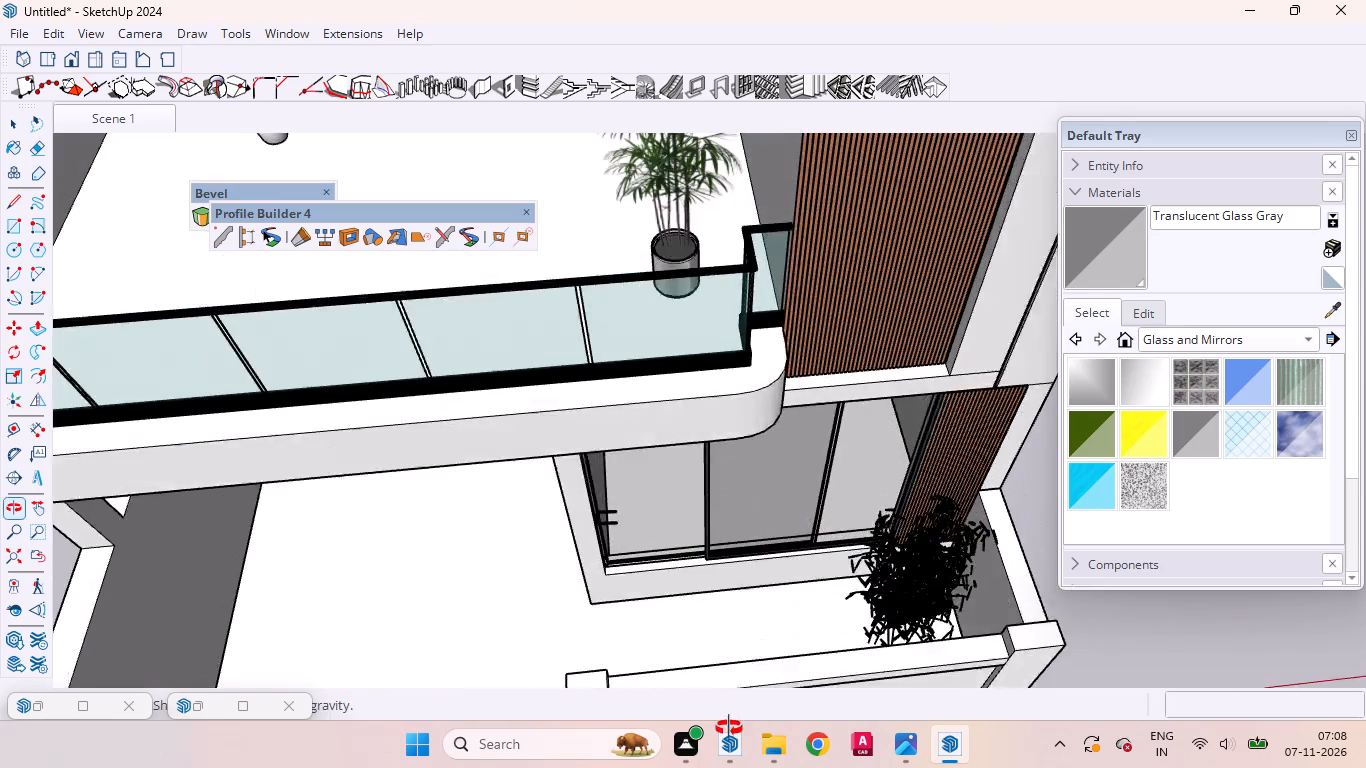
pyautogui.moveTo(729, 728); pyautogui.dragTo(729, 729, button='middle')
pyautogui.scroll(4, 720, 625)
pyautogui.click(710, 624)
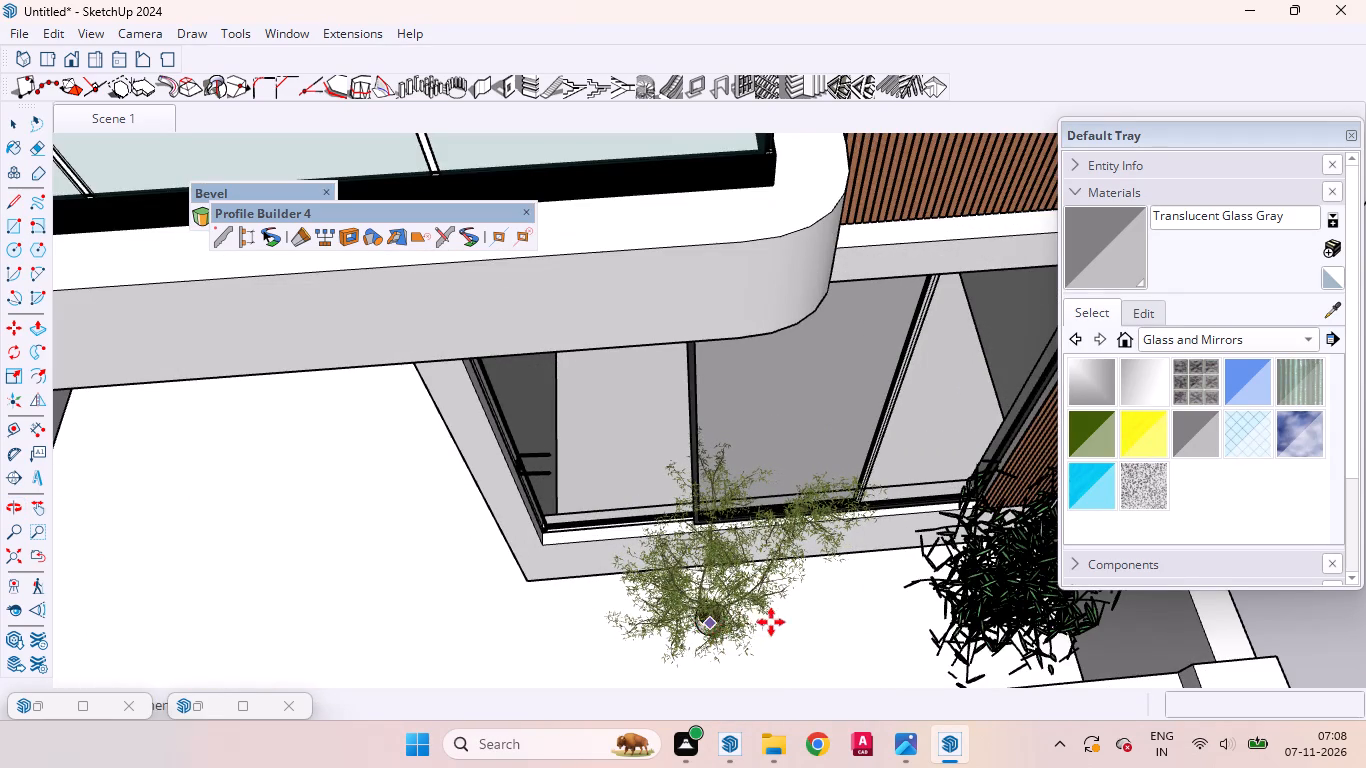
# Deselect the fine-leaved plant and examine its position on the porch from several angles and in the Scene 1 view.
pyautogui.moveTo(771, 623); pyautogui.dragTo(672, 400, button='middle')
pyautogui.scroll(-9, 679, 418)
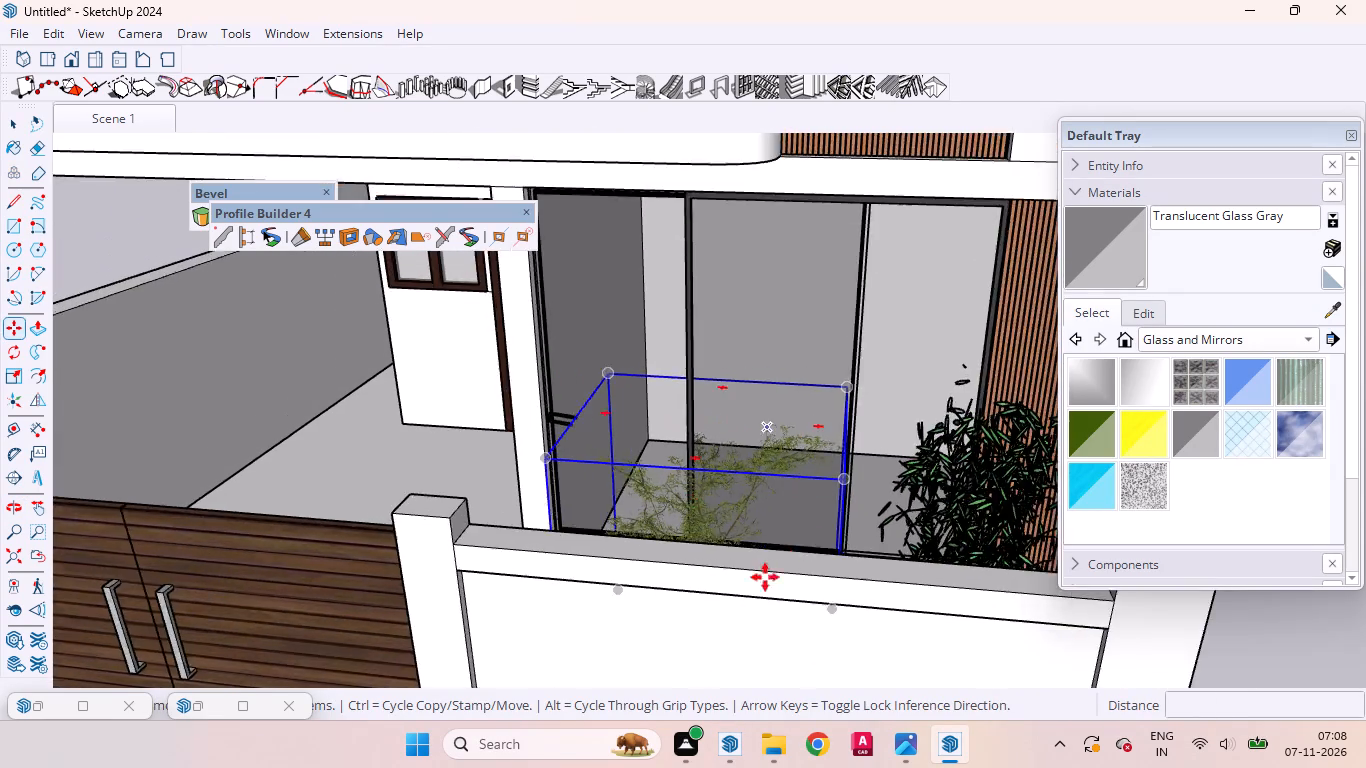
pyautogui.scroll(-9, 722, 578)
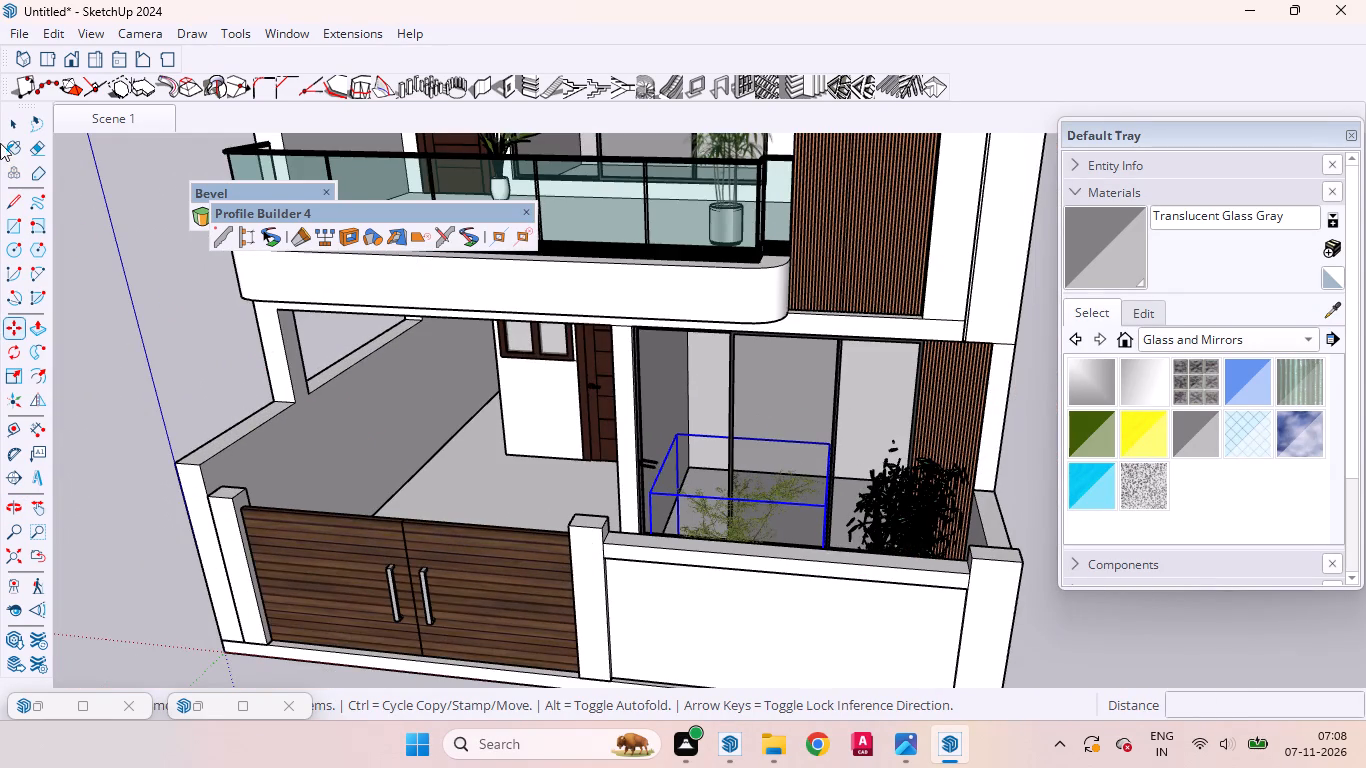
pyautogui.click(10, 127)
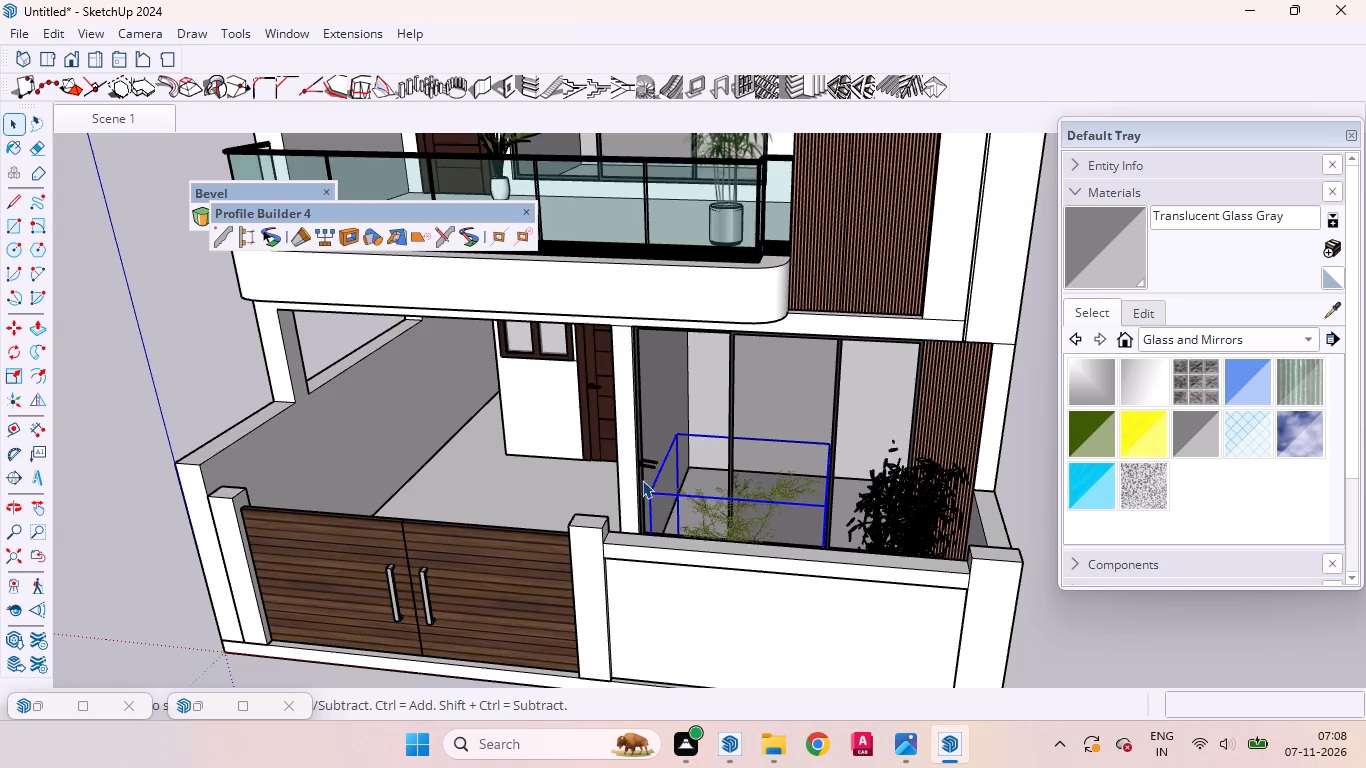
pyautogui.scroll(7, 679, 488)
pyautogui.moveTo(642, 519); pyautogui.dragTo(966, 605, button='middle')
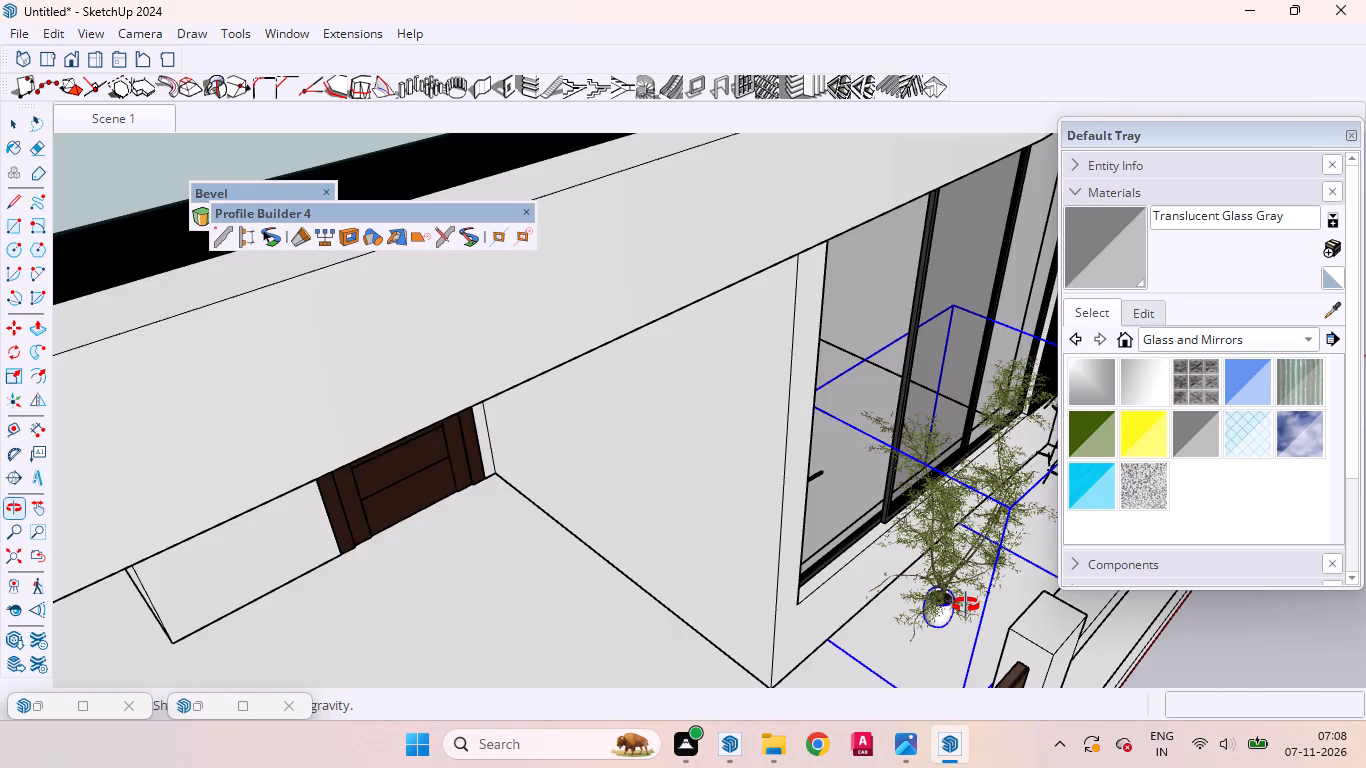
pyautogui.moveTo(966, 605); pyautogui.dragTo(899, 616, button='middle')
pyautogui.scroll(-4, 938, 607)
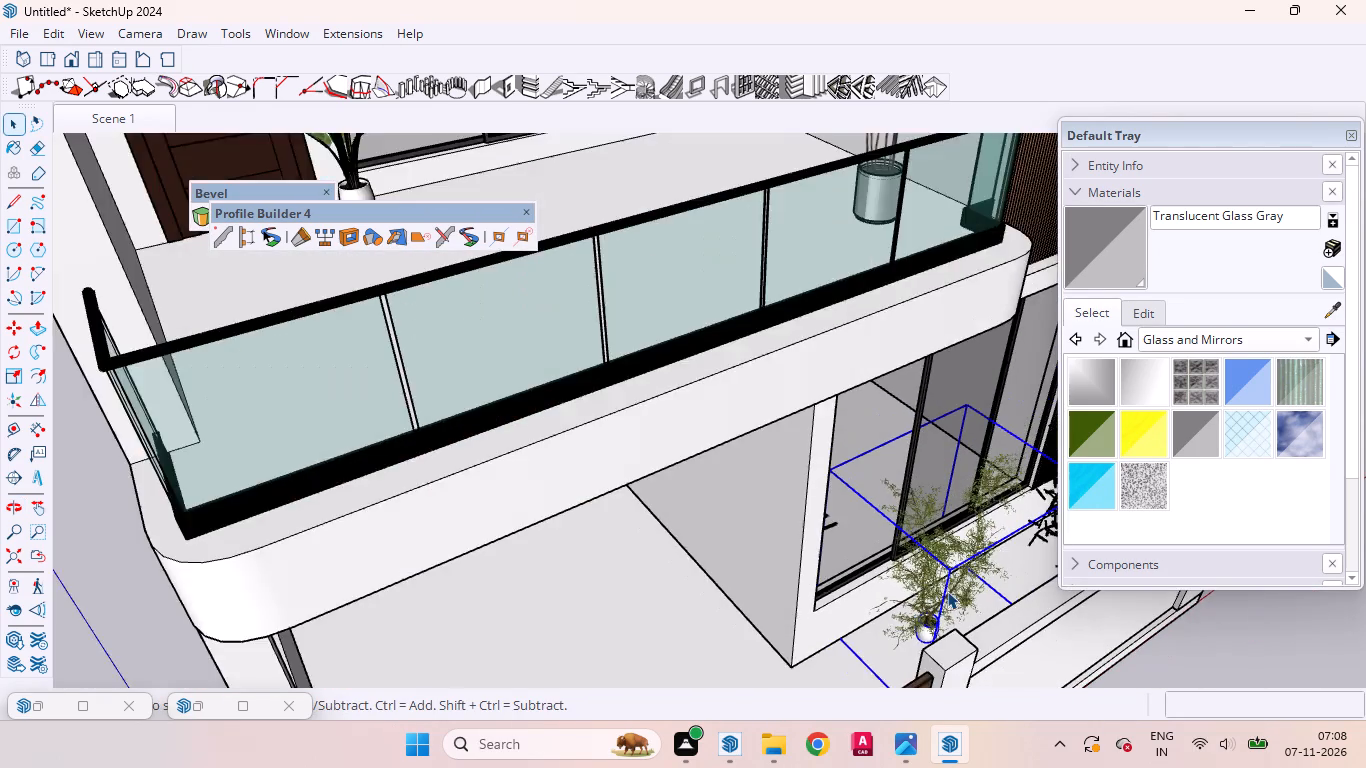
pyautogui.scroll(-4, 948, 590)
pyautogui.click(310, 591)
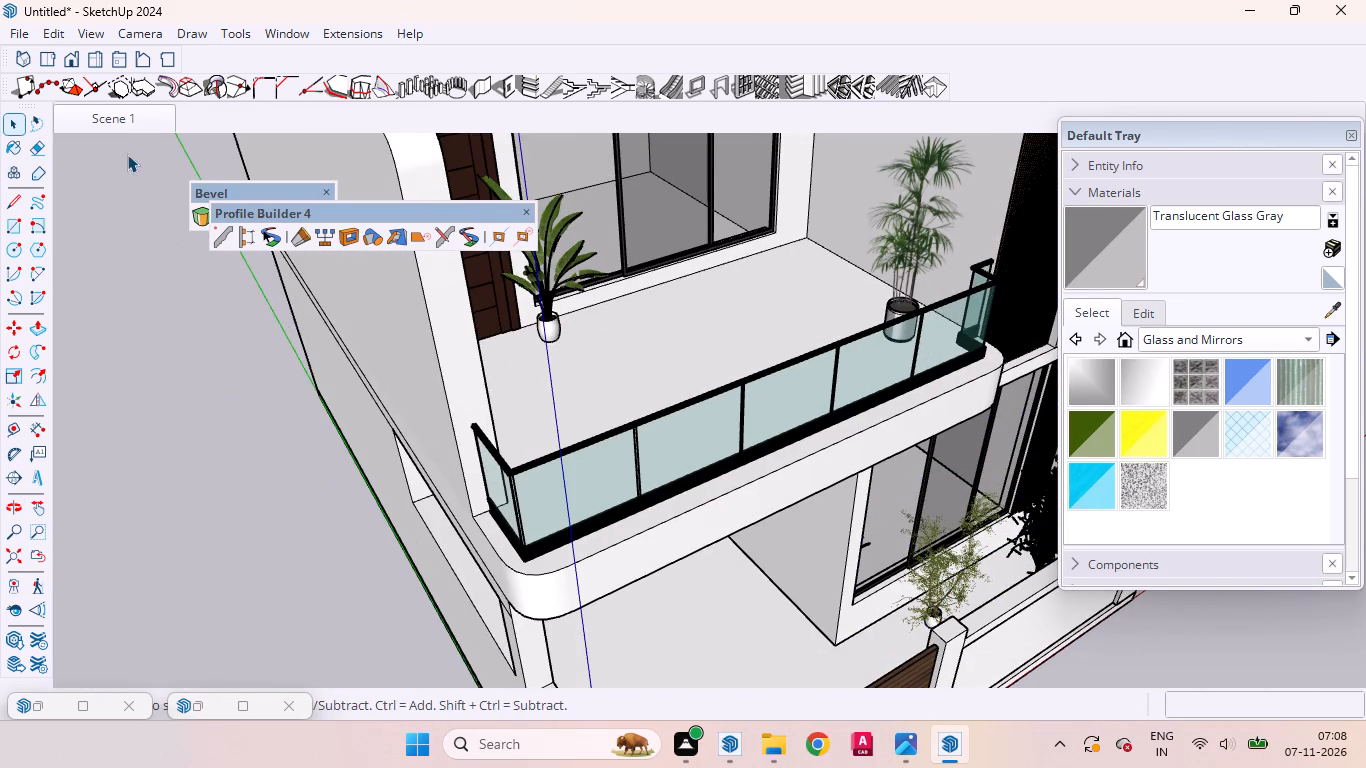
pyautogui.click(117, 122)
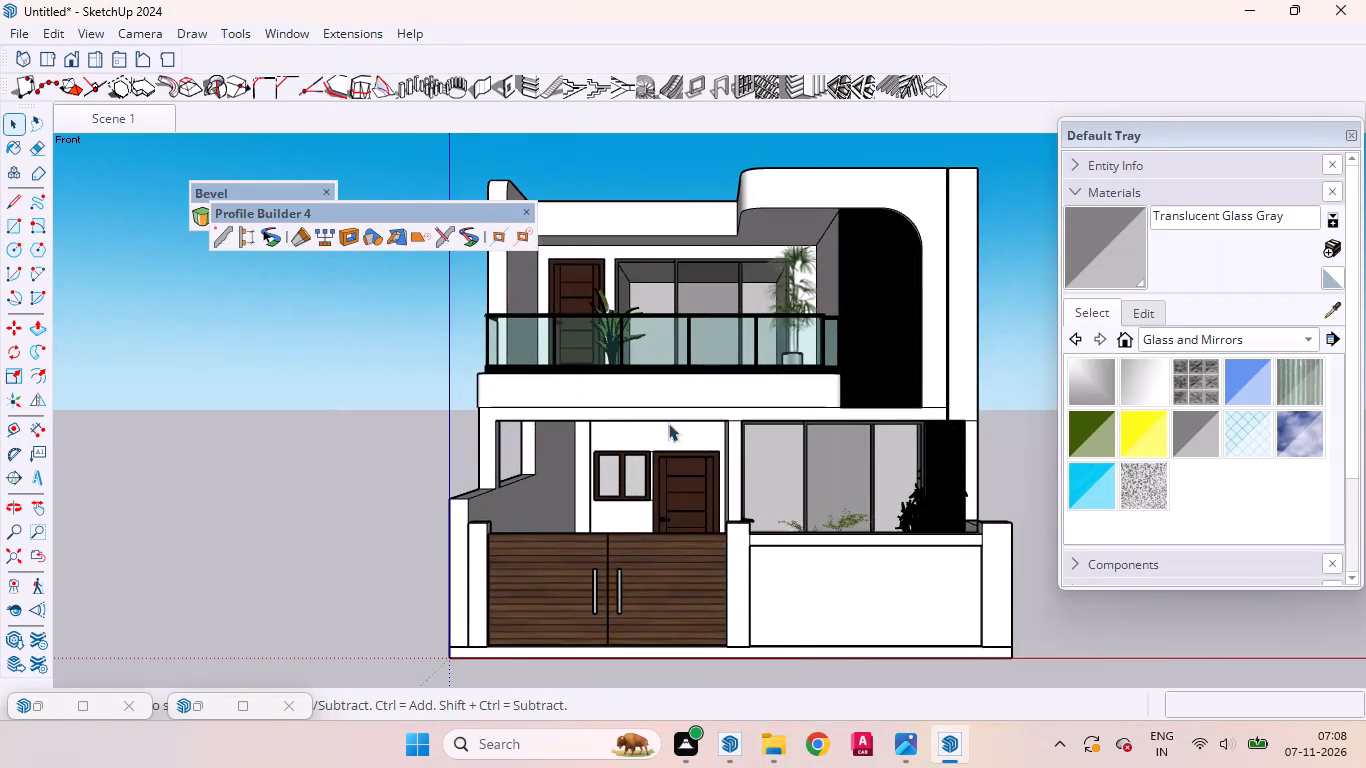
# Scale the fine-leaved plant on the ground-floor porch uniformly by about 1.11.
pyautogui.scroll(3, 844, 493)
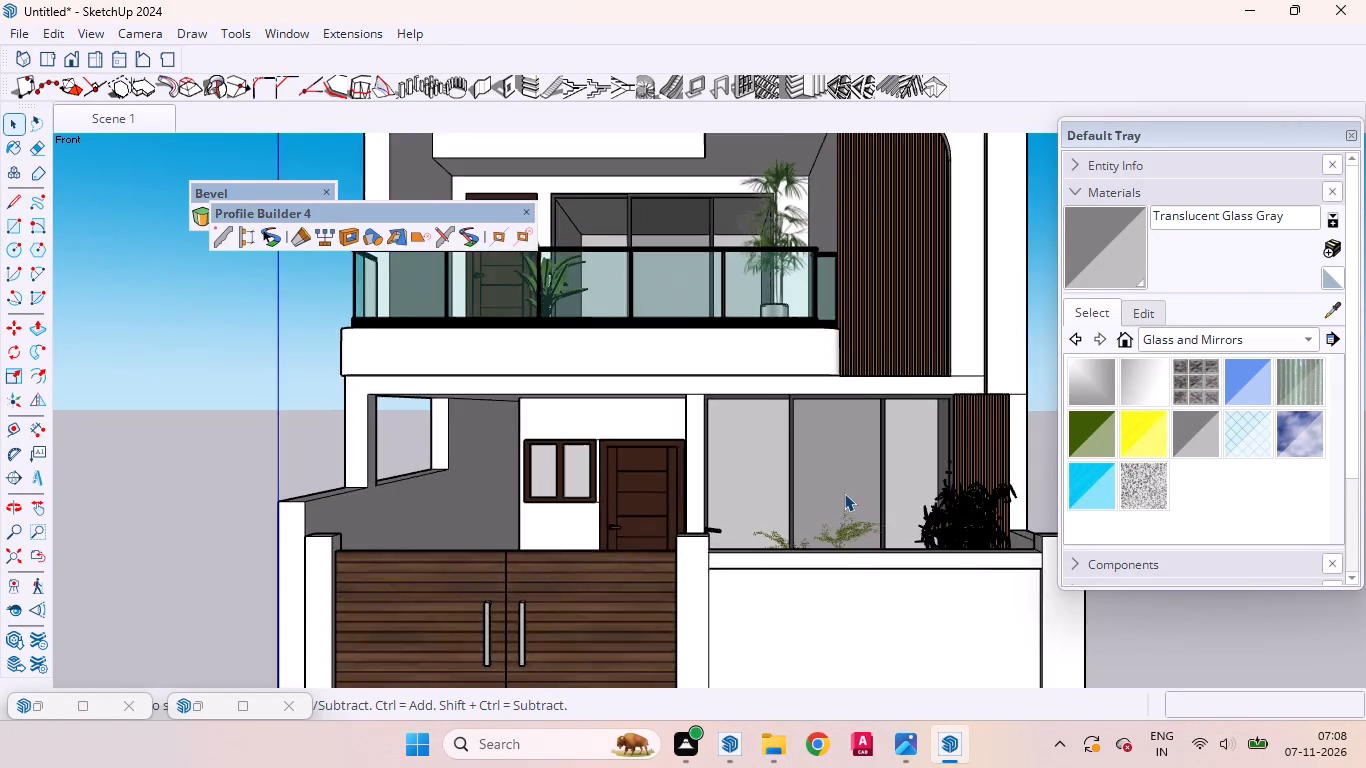
pyautogui.scroll(1, 844, 493)
pyautogui.moveTo(852, 499); pyautogui.dragTo(848, 590, button='middle')
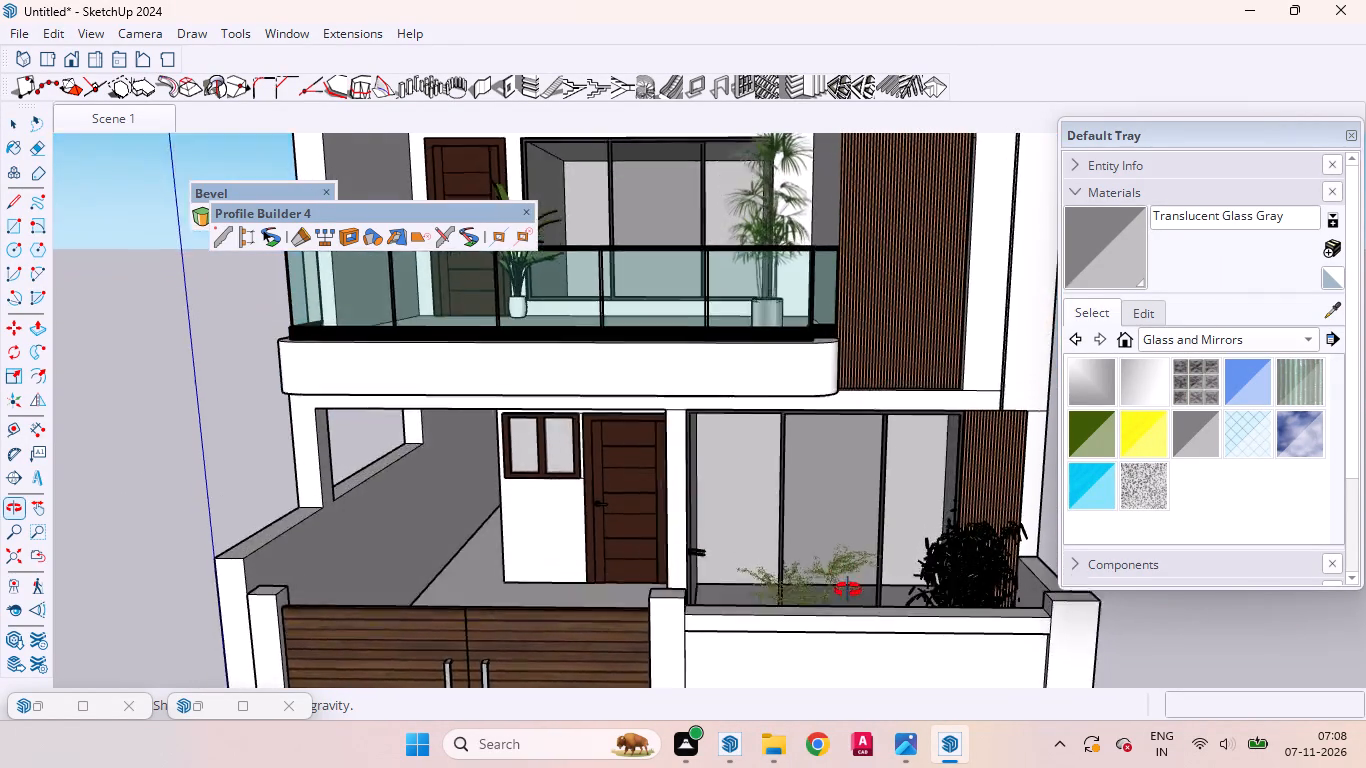
pyautogui.moveTo(848, 590); pyautogui.dragTo(854, 678, button='middle')
pyautogui.click(793, 635)
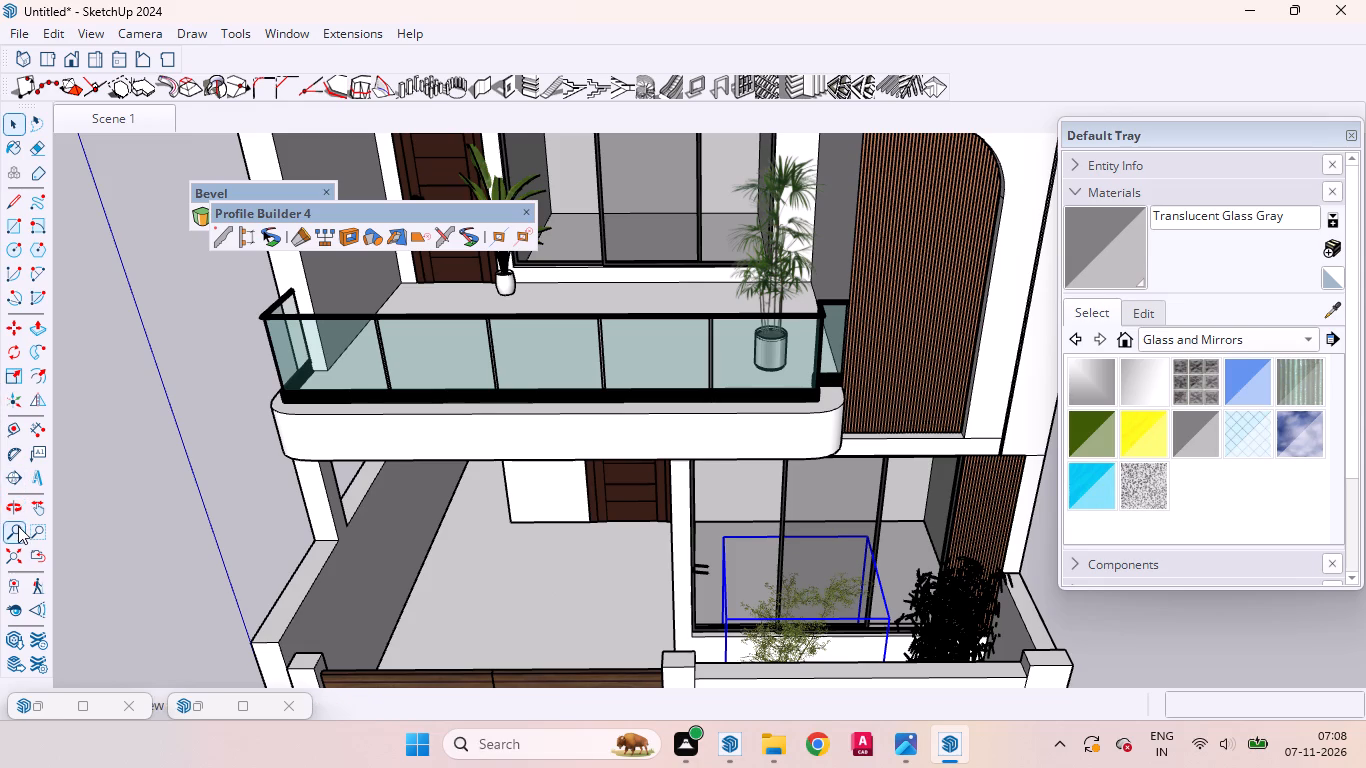
pyautogui.click(18, 370)
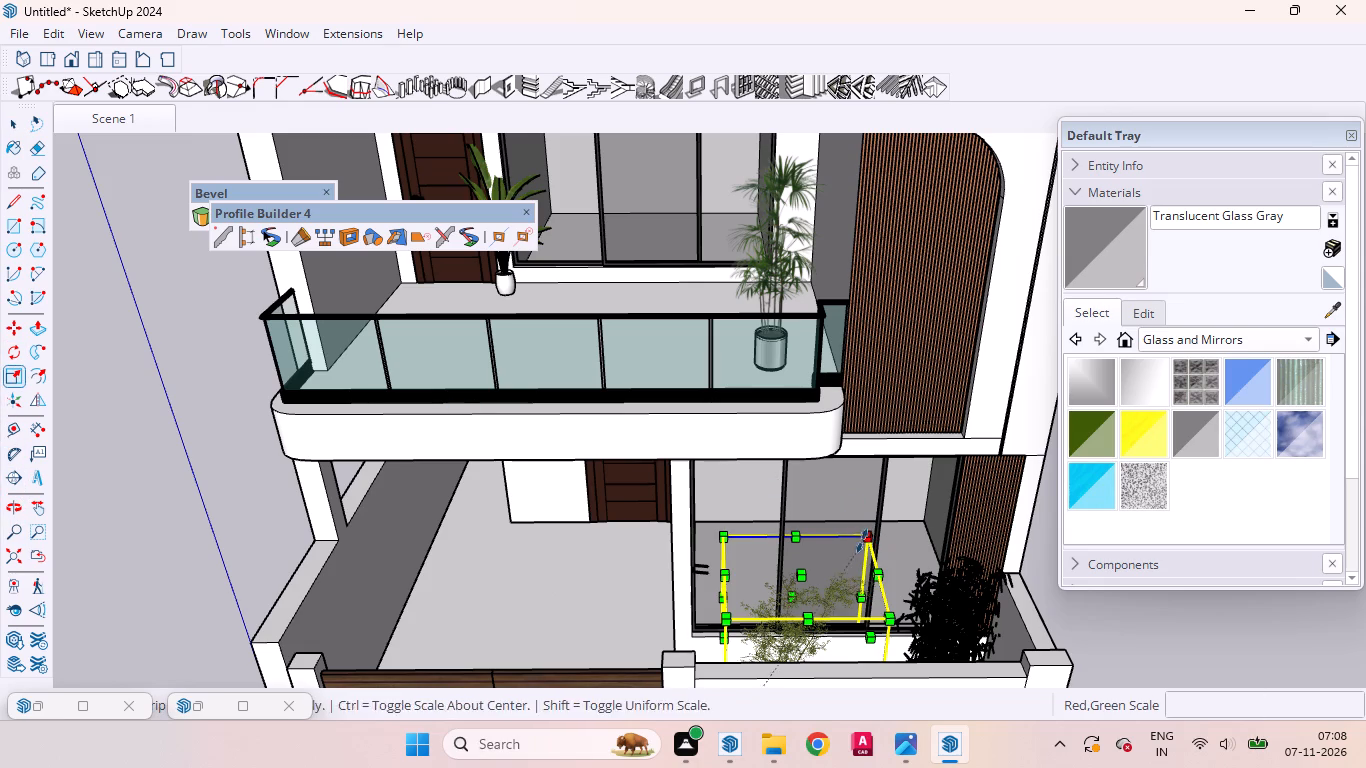
pyautogui.moveTo(867, 545); pyautogui.dragTo(886, 533)
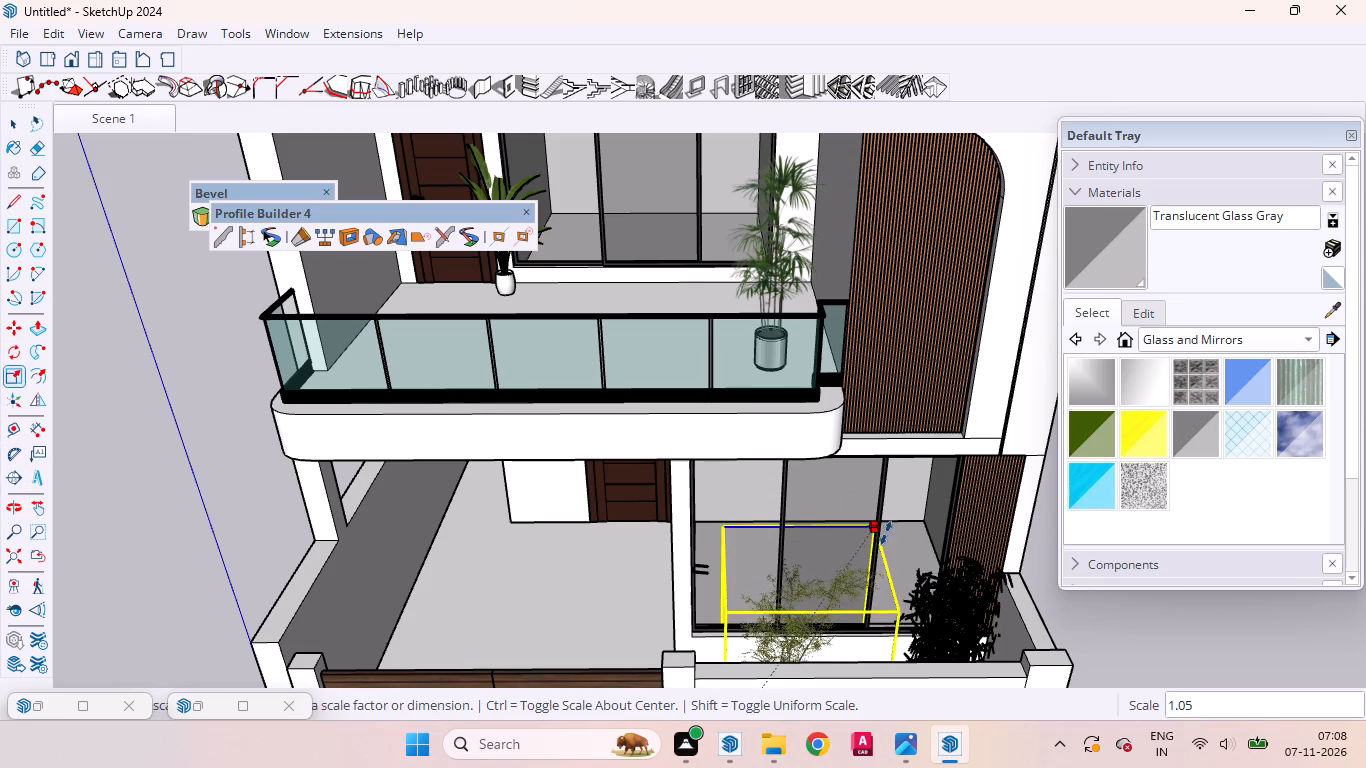
pyautogui.moveTo(886, 533); pyautogui.dragTo(895, 524)
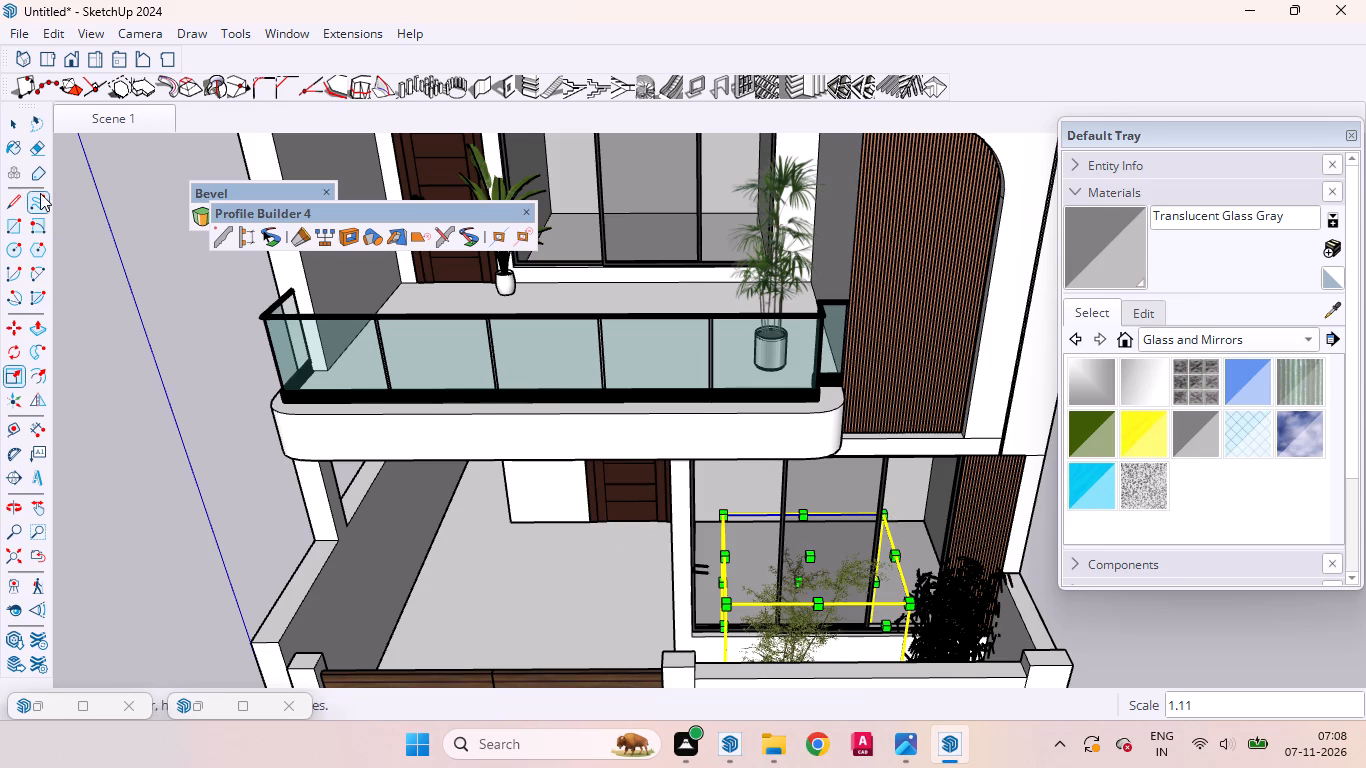
pyautogui.click(18, 128)
# Move the fine-leaved plant about 1' 7 7/16" along the green axis, away from the glass doors toward the front boundary wall.
pyautogui.scroll(2, 752, 570)
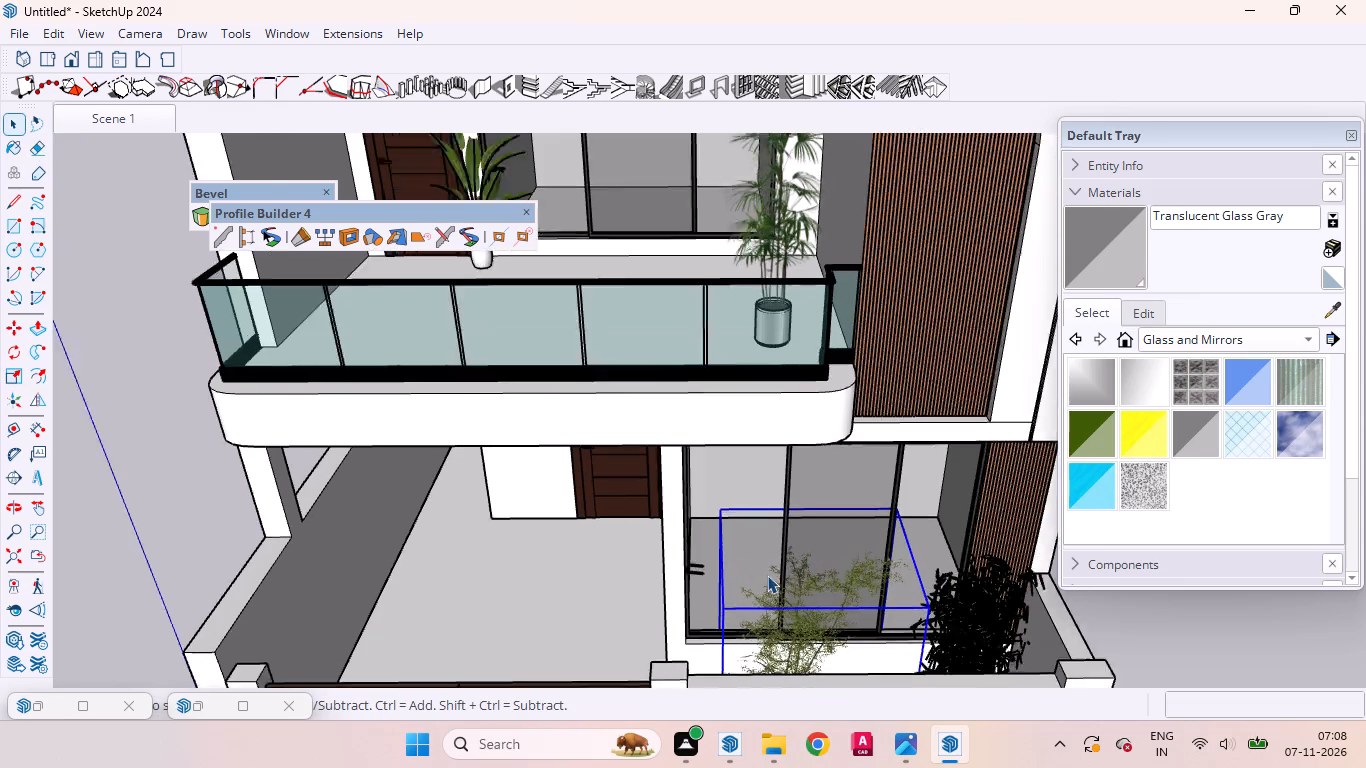
pyautogui.scroll(2, 767, 575)
pyautogui.moveTo(736, 571); pyautogui.dragTo(907, 587, button='middle')
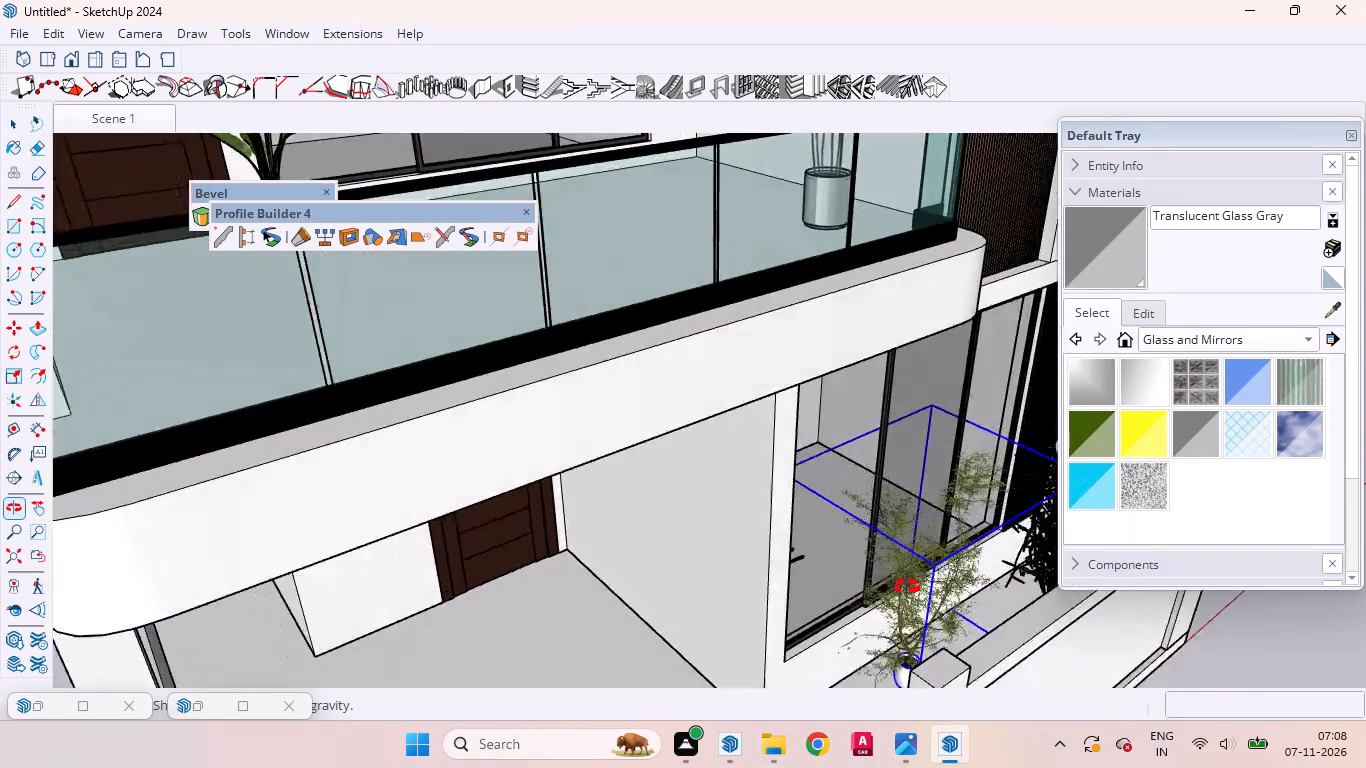
pyautogui.moveTo(907, 587); pyautogui.dragTo(902, 610, button='middle')
pyautogui.scroll(-8, 910, 566)
pyautogui.scroll(5, 835, 557)
pyautogui.moveTo(835, 576); pyautogui.dragTo(880, 606, button='middle')
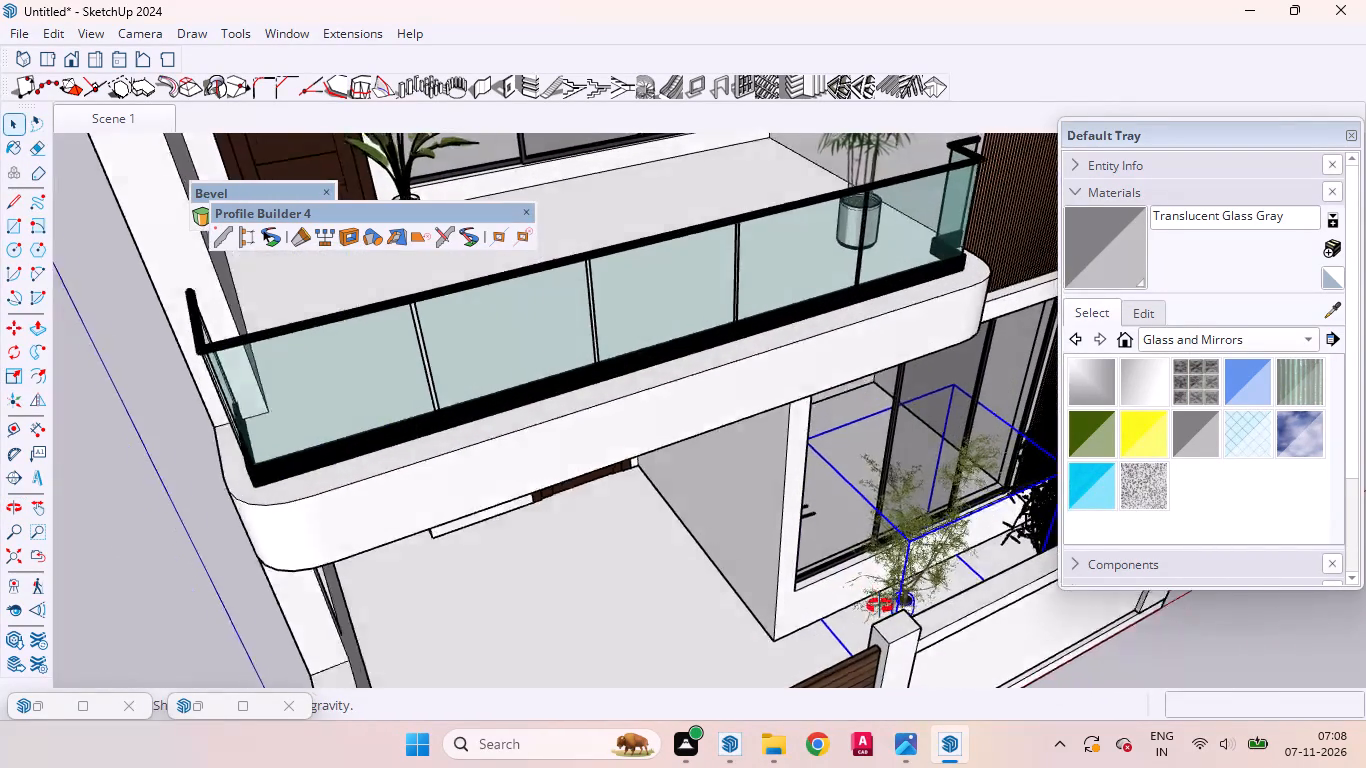
pyautogui.moveTo(880, 606); pyautogui.dragTo(1024, 605, button='middle')
pyautogui.scroll(1, 1024, 605)
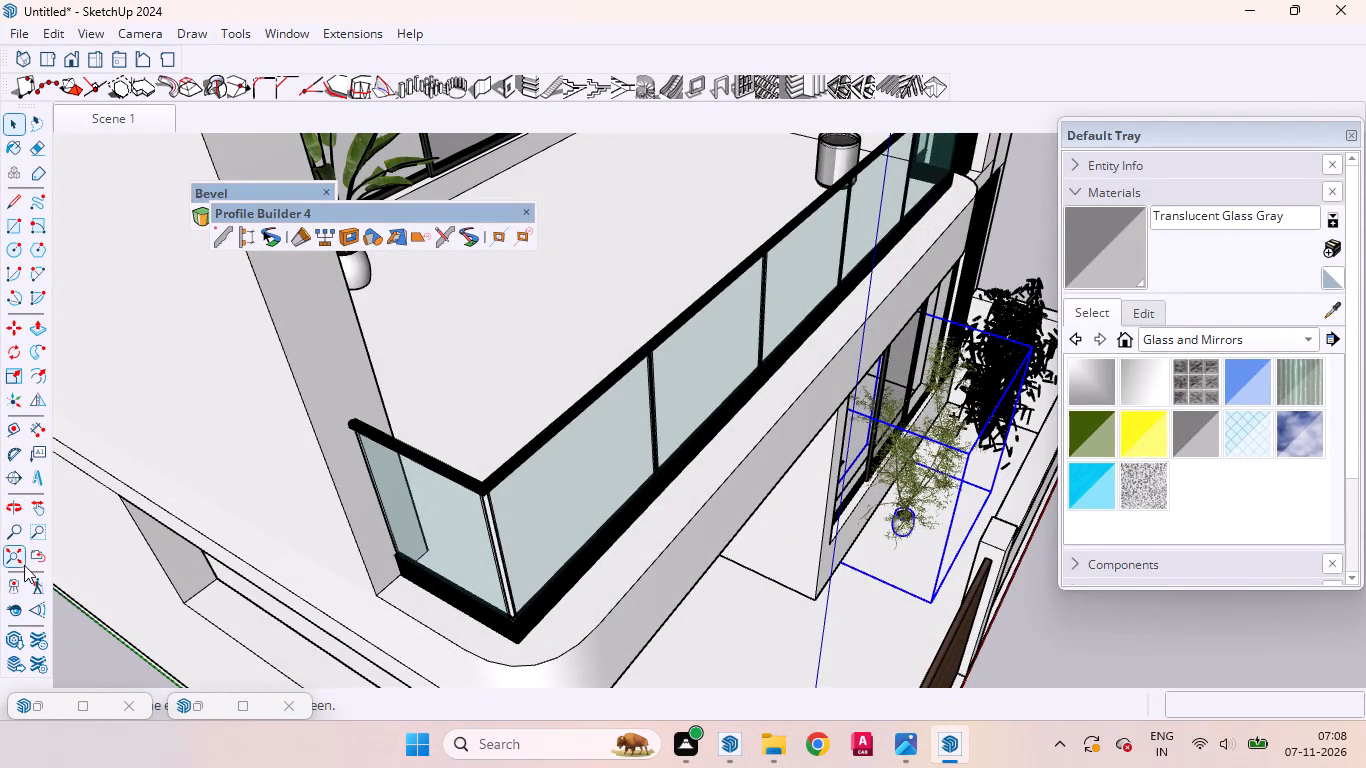
pyautogui.click(15, 333)
pyautogui.scroll(4, 926, 621)
pyautogui.moveTo(869, 642); pyautogui.dragTo(906, 658, button='middle')
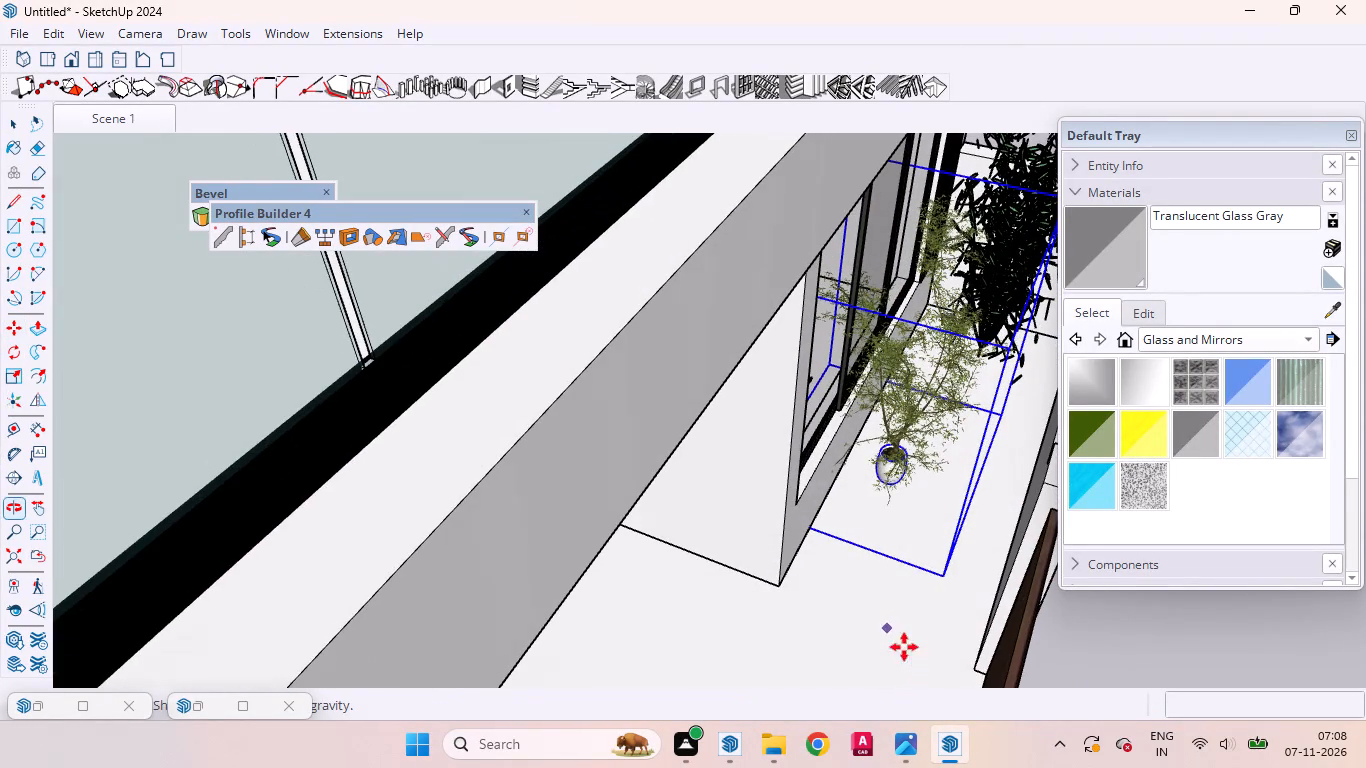
pyautogui.click(863, 612)
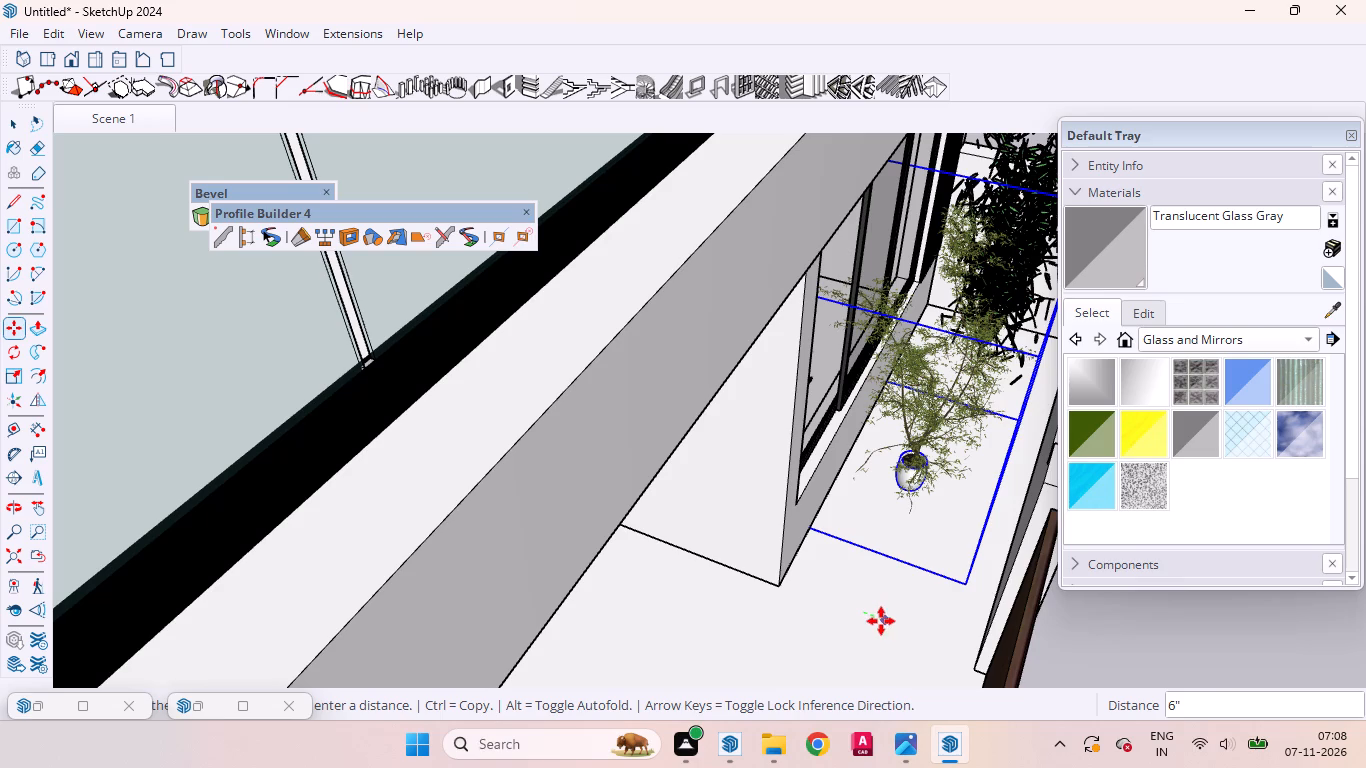
pyautogui.click(934, 652)
# Deselect the fine-leaved plant and examine the porch and balcony plants from several angles and in the Scene 1 view.
pyautogui.moveTo(939, 651); pyautogui.dragTo(848, 602, button='middle')
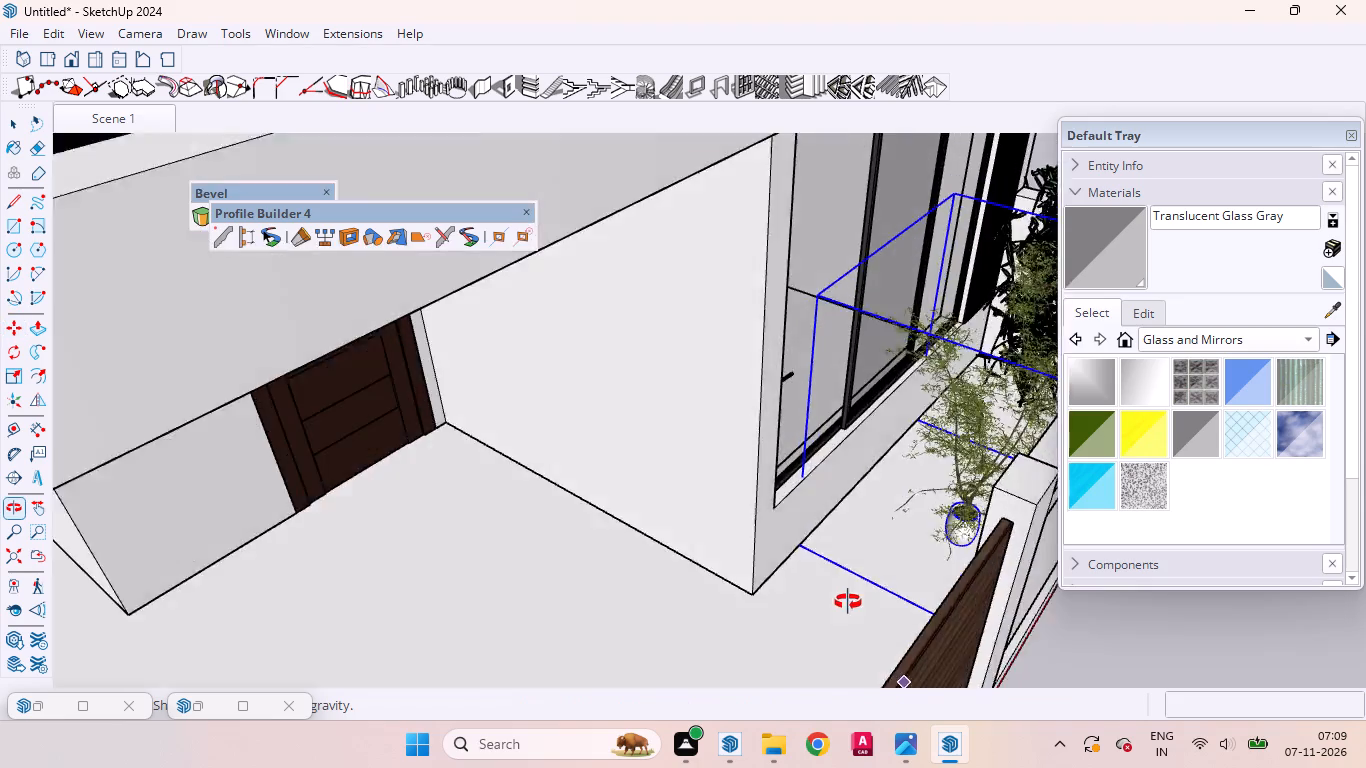
pyautogui.moveTo(848, 602); pyautogui.dragTo(641, 516, button='middle')
pyautogui.scroll(-5, 638, 523)
pyautogui.moveTo(976, 542); pyautogui.dragTo(850, 458, button='middle')
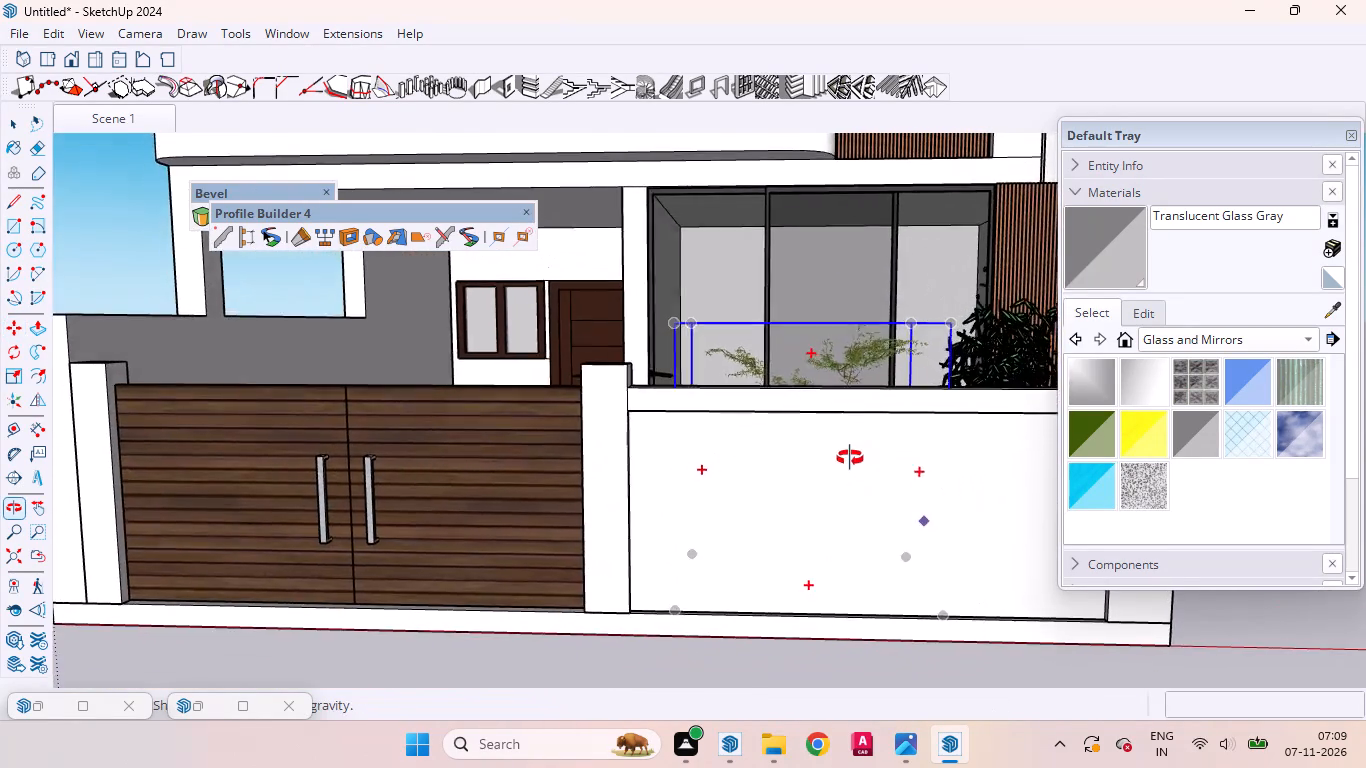
pyautogui.moveTo(850, 458); pyautogui.dragTo(837, 482, button='middle')
pyautogui.scroll(-4, 882, 499)
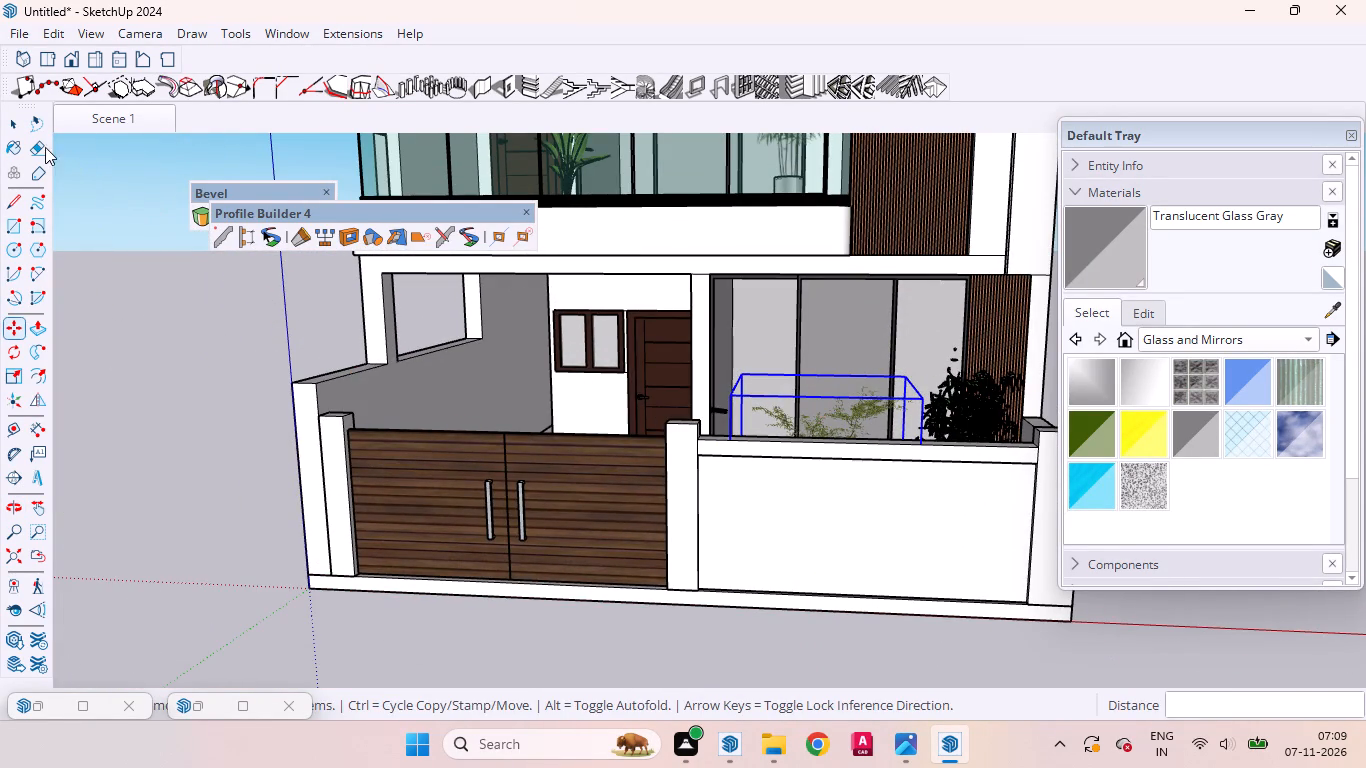
pyautogui.click(17, 124)
pyautogui.click(177, 555)
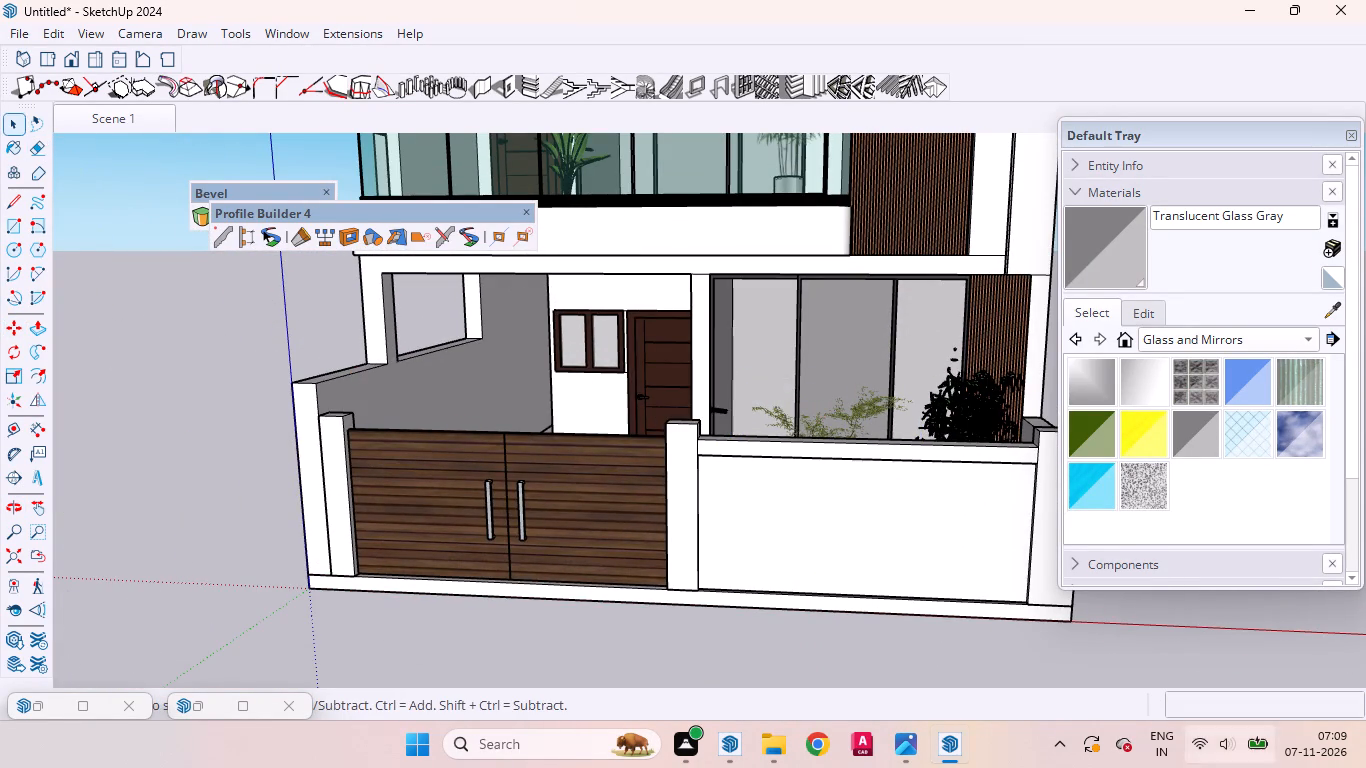
pyautogui.click(120, 117)
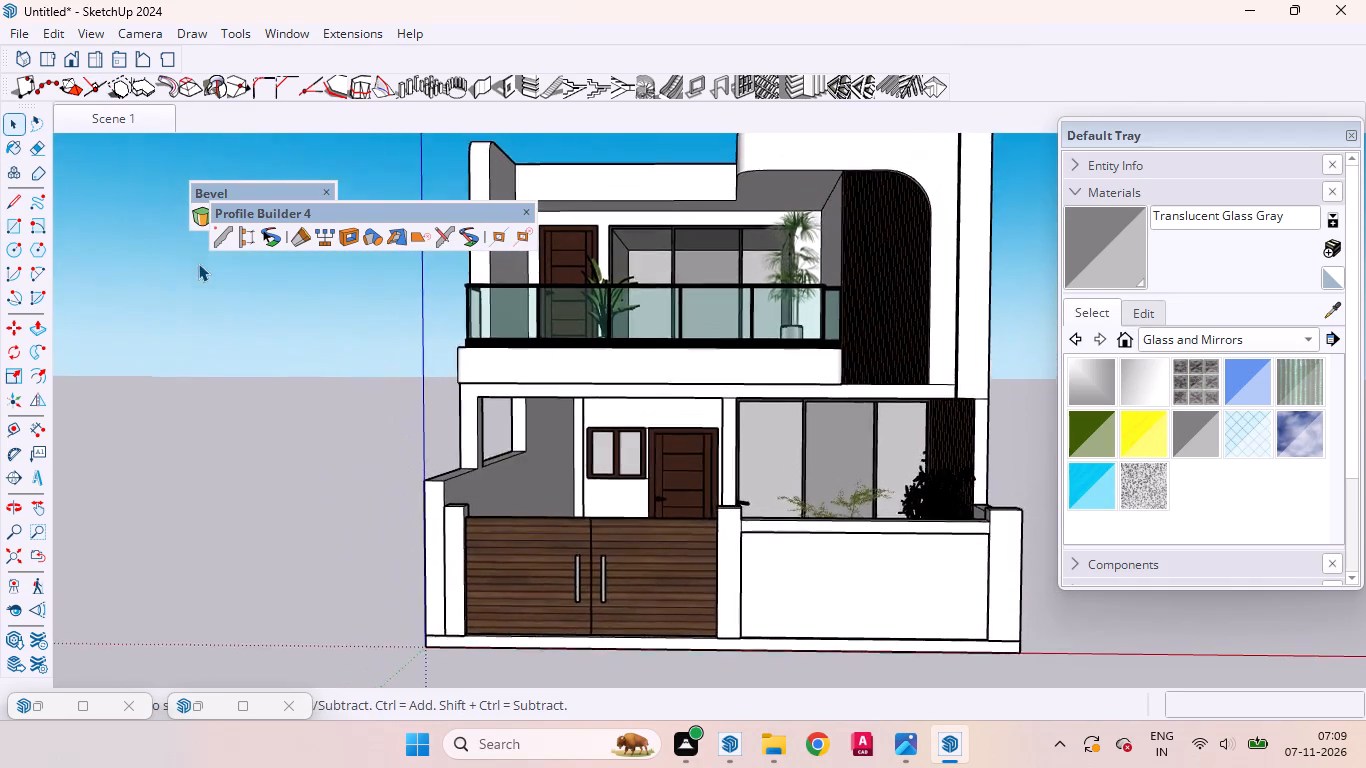
pyautogui.scroll(4, 851, 394)
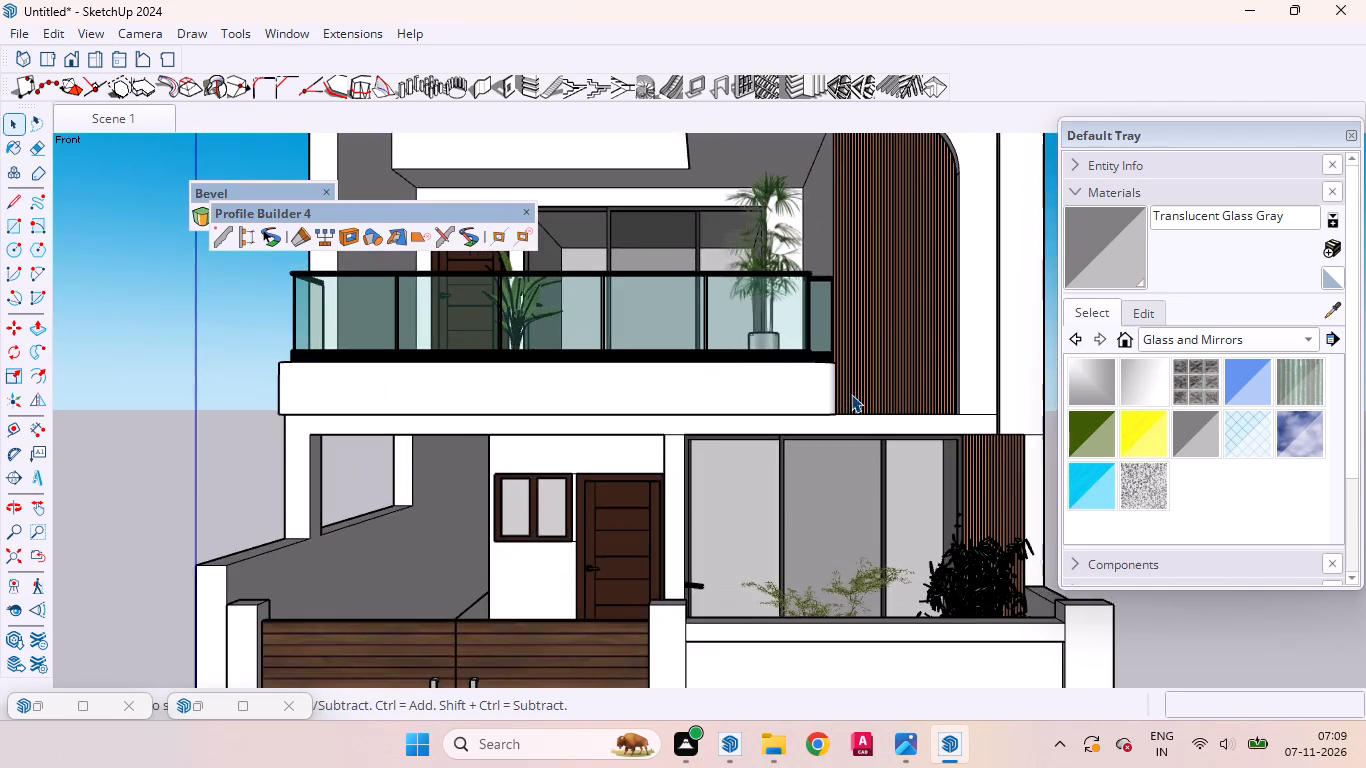
pyautogui.scroll(9, 848, 394)
pyautogui.moveTo(761, 409); pyautogui.dragTo(700, 606, button='middle')
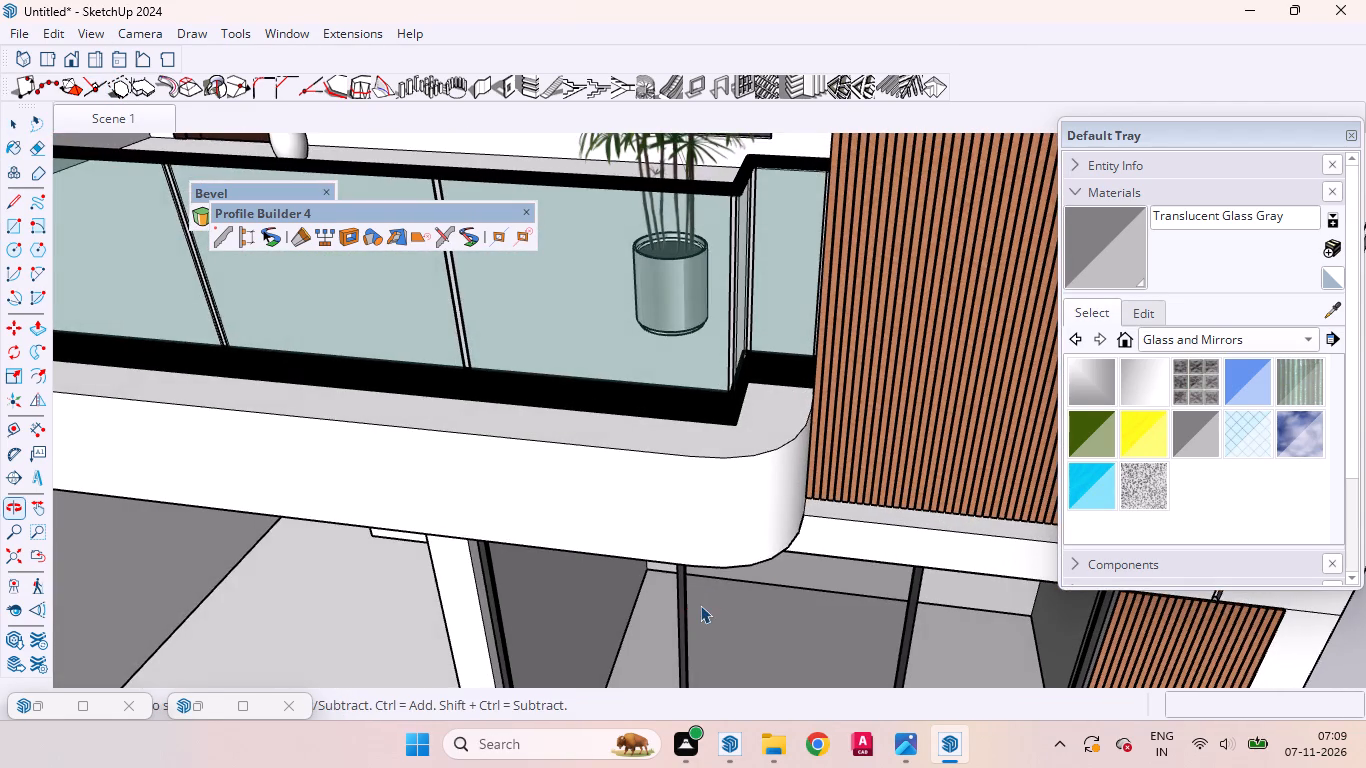
pyautogui.scroll(-2, 744, 405)
pyautogui.scroll(1, 743, 397)
pyautogui.scroll(-2, 743, 397)
pyautogui.scroll(2, 761, 406)
pyautogui.scroll(-15, 766, 410)
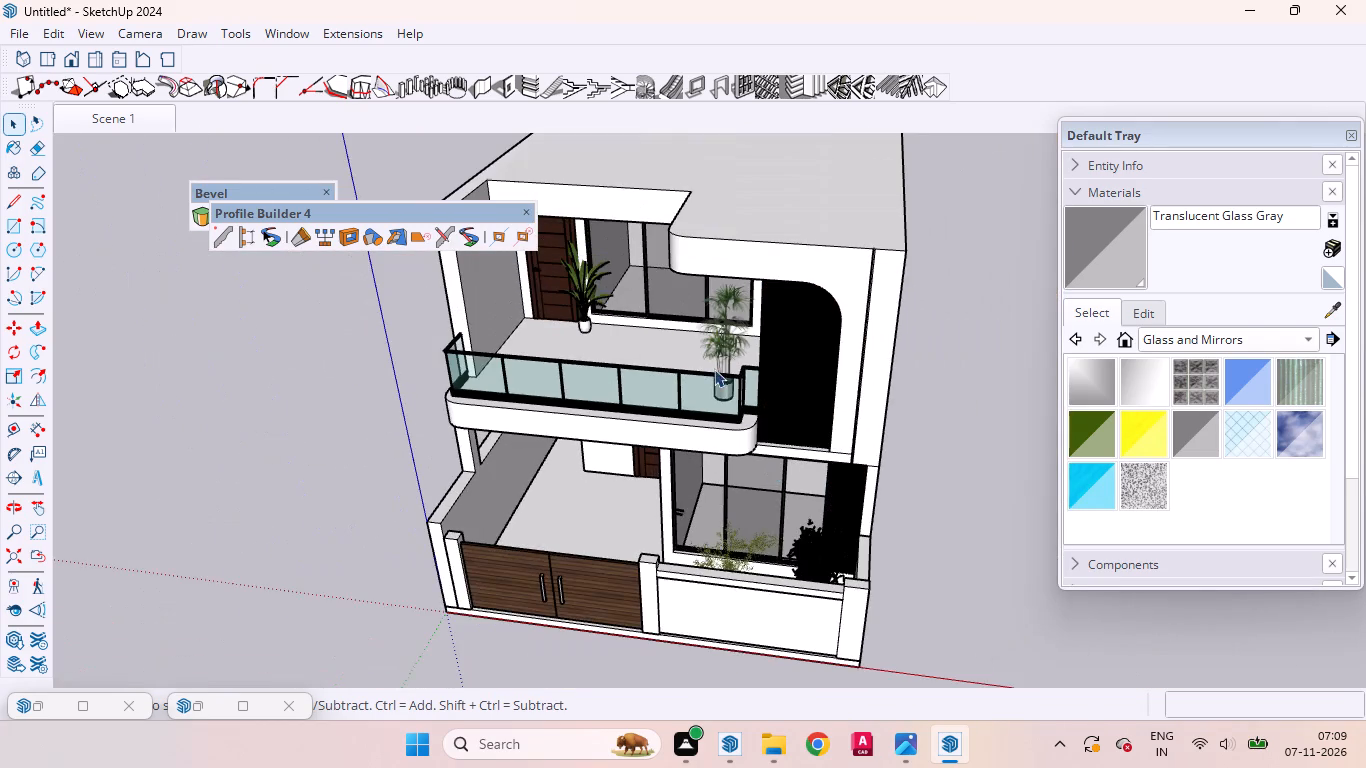
pyautogui.moveTo(714, 368); pyautogui.dragTo(831, 310, button='middle')
pyautogui.scroll(8, 755, 385)
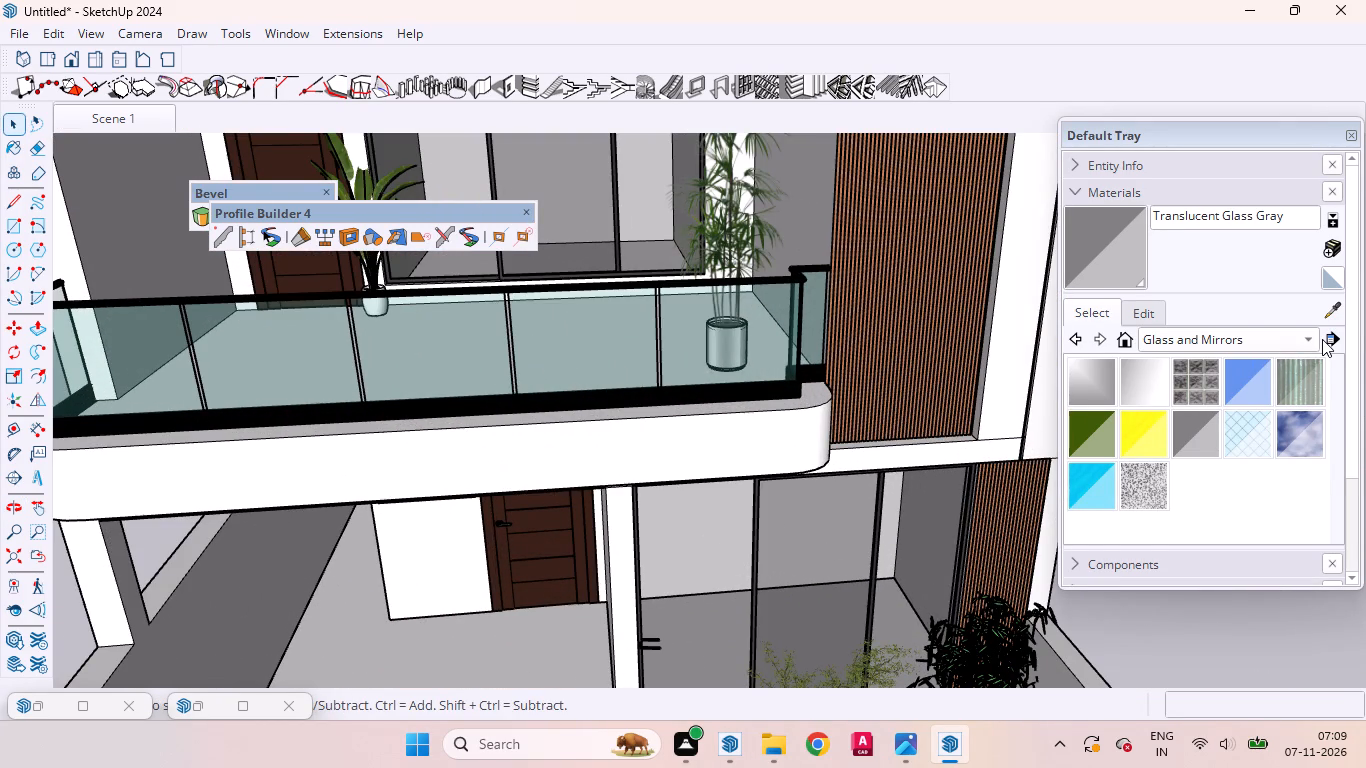
# Switch the displayed material collection to Asian Paints Chromatics.
pyautogui.click(1315, 335)
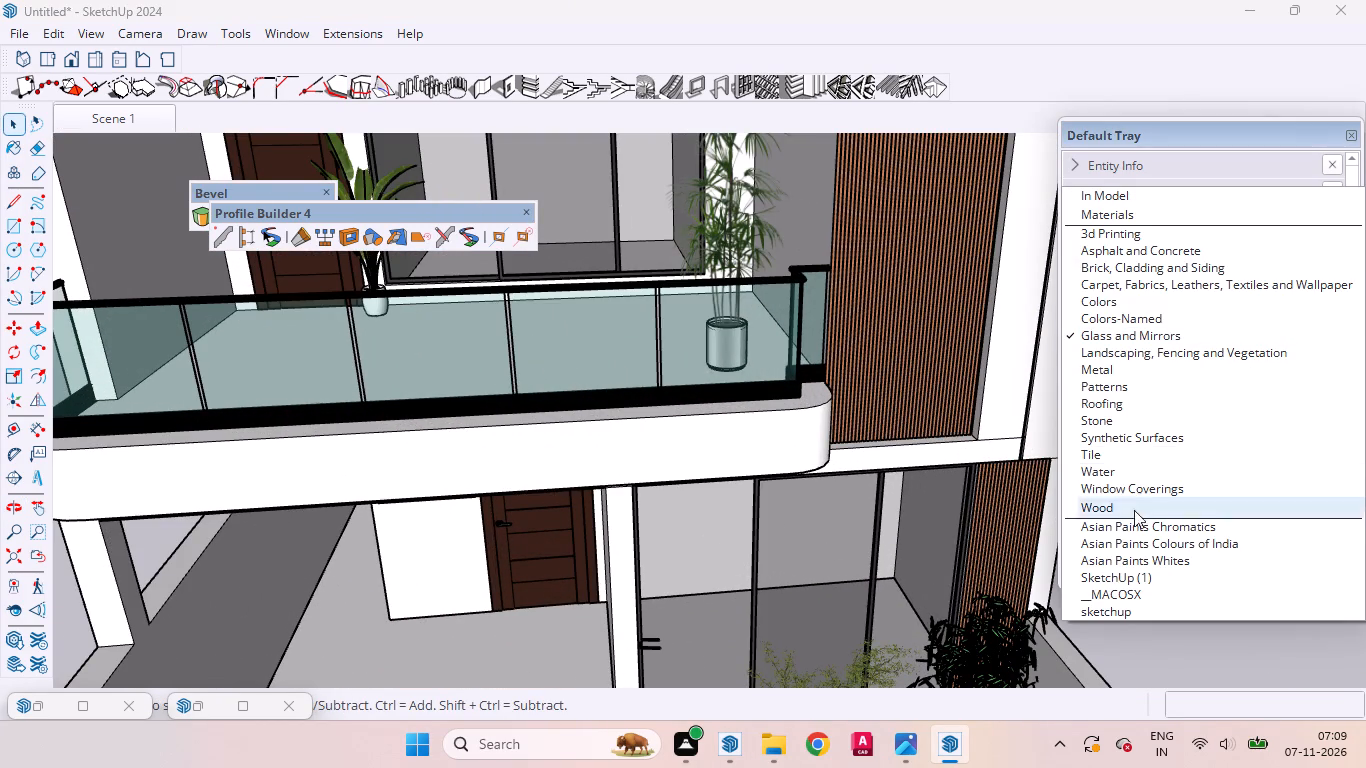
pyautogui.click(1139, 530)
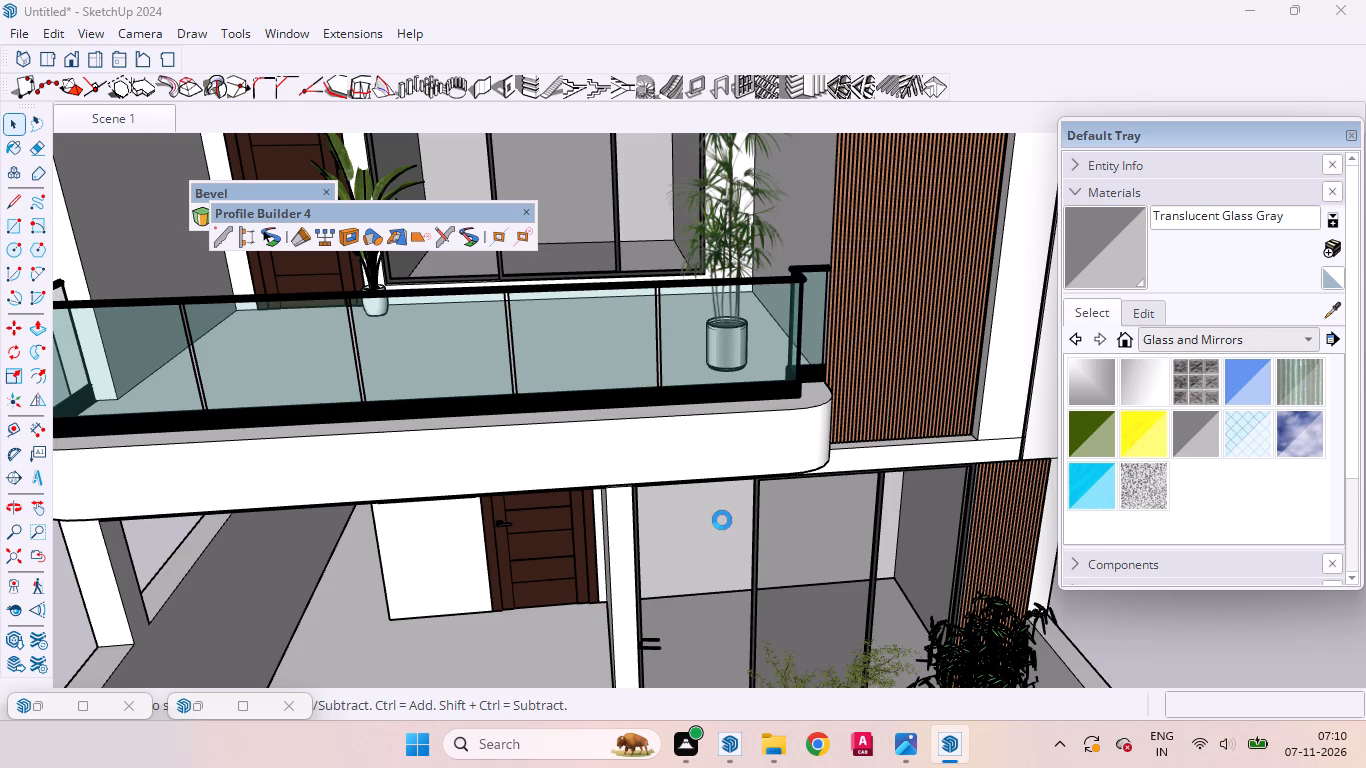
# Examine the whole house exterior from the front and from above, including the balcony, porch and gated parking area.
pyautogui.scroll(1, 722, 520)
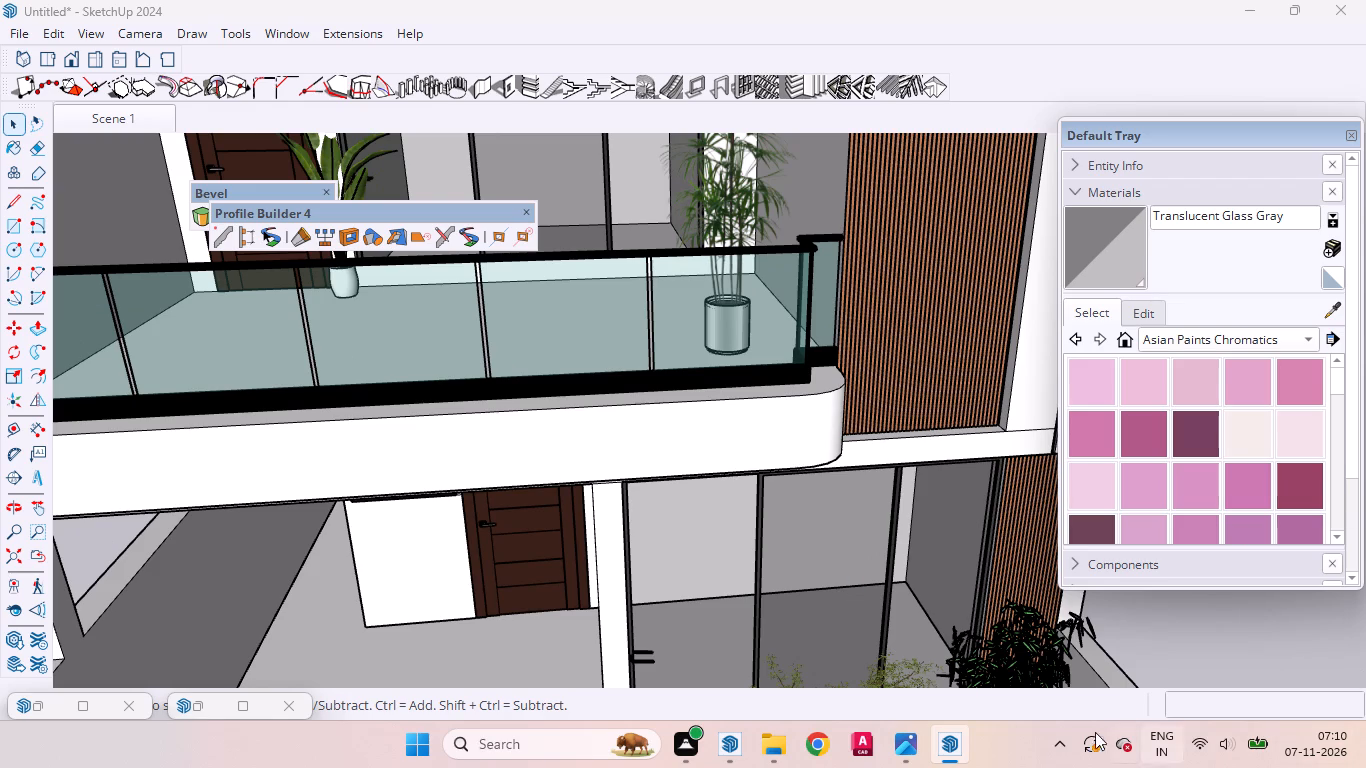
pyautogui.scroll(-4, 883, 443)
pyautogui.scroll(-5, 669, 443)
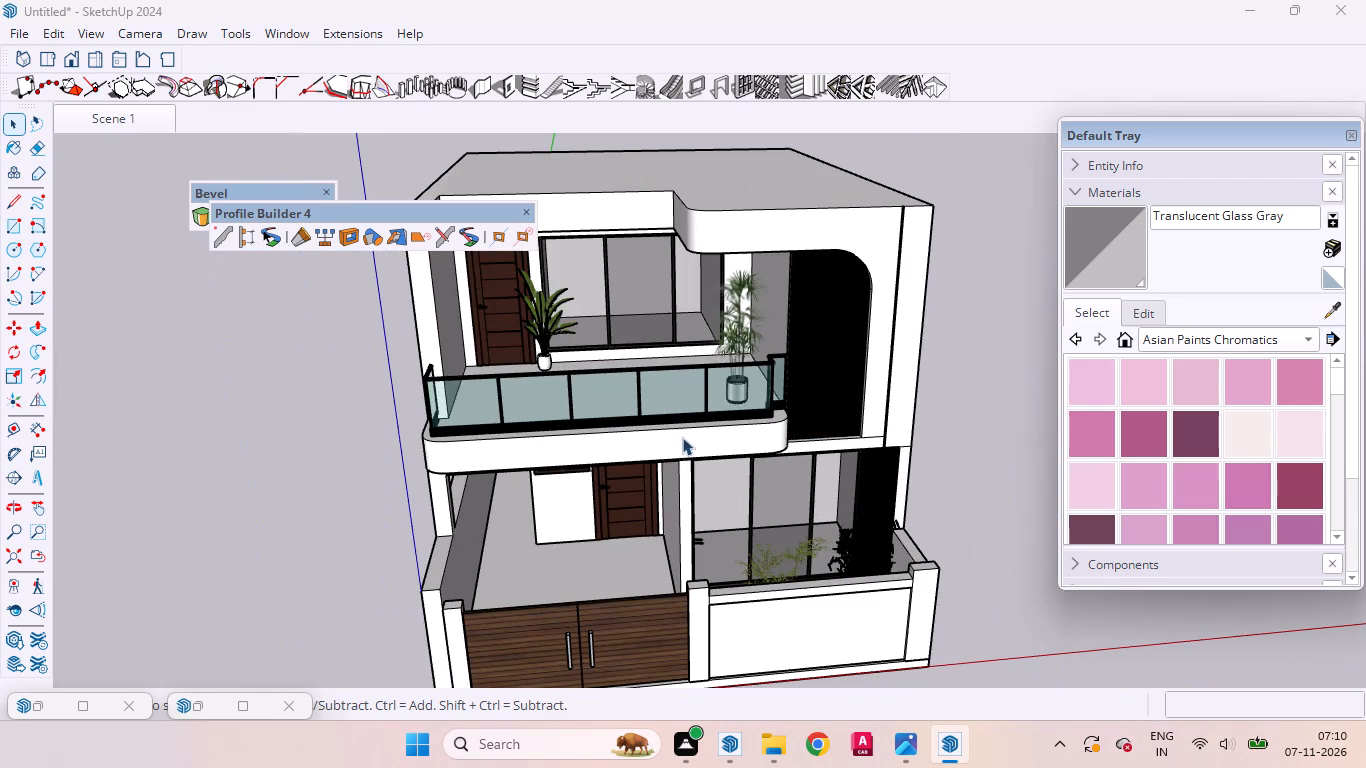
pyautogui.moveTo(729, 457); pyautogui.dragTo(807, 333, button='middle')
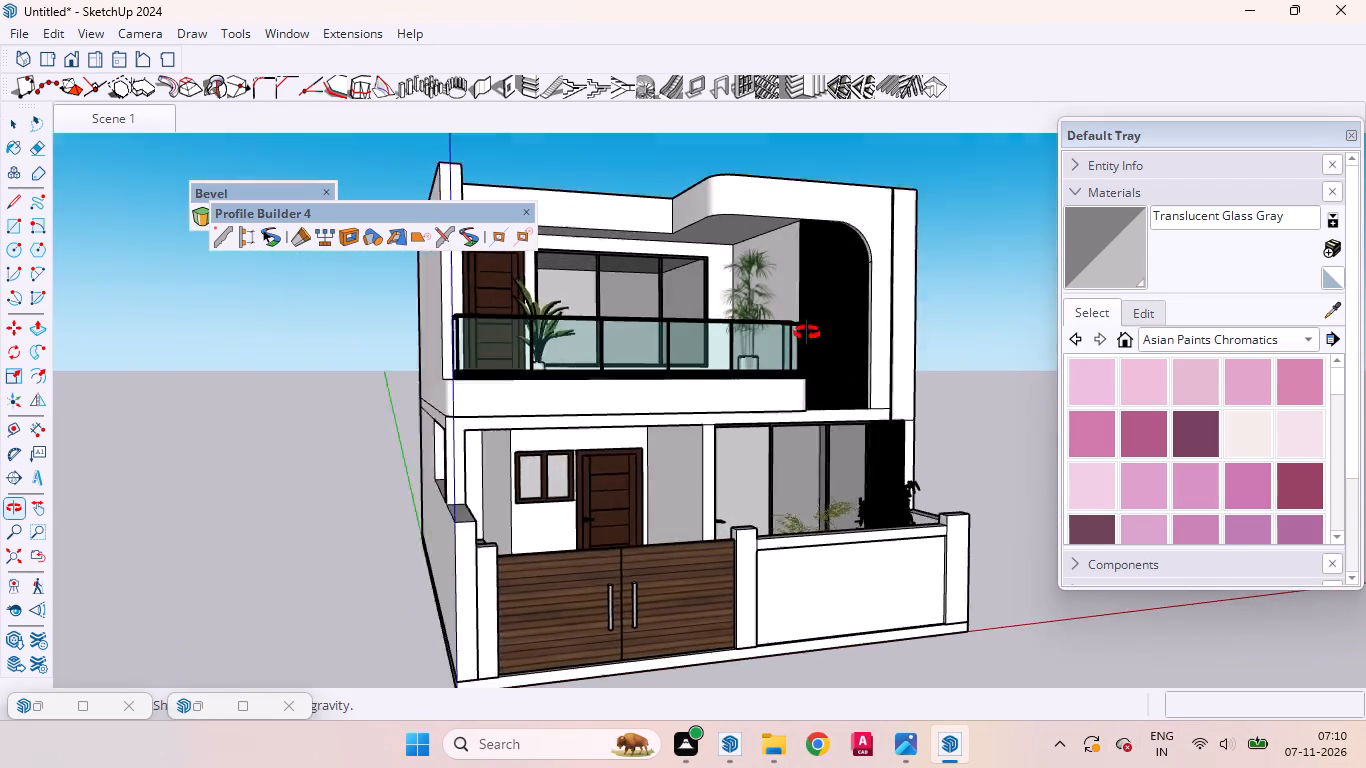
pyautogui.moveTo(807, 333); pyautogui.dragTo(712, 487, button='middle')
pyautogui.scroll(-3, 728, 511)
pyautogui.scroll(1, 743, 516)
pyautogui.scroll(-2, 743, 516)
pyautogui.scroll(1, 743, 516)
pyautogui.scroll(-1, 743, 516)
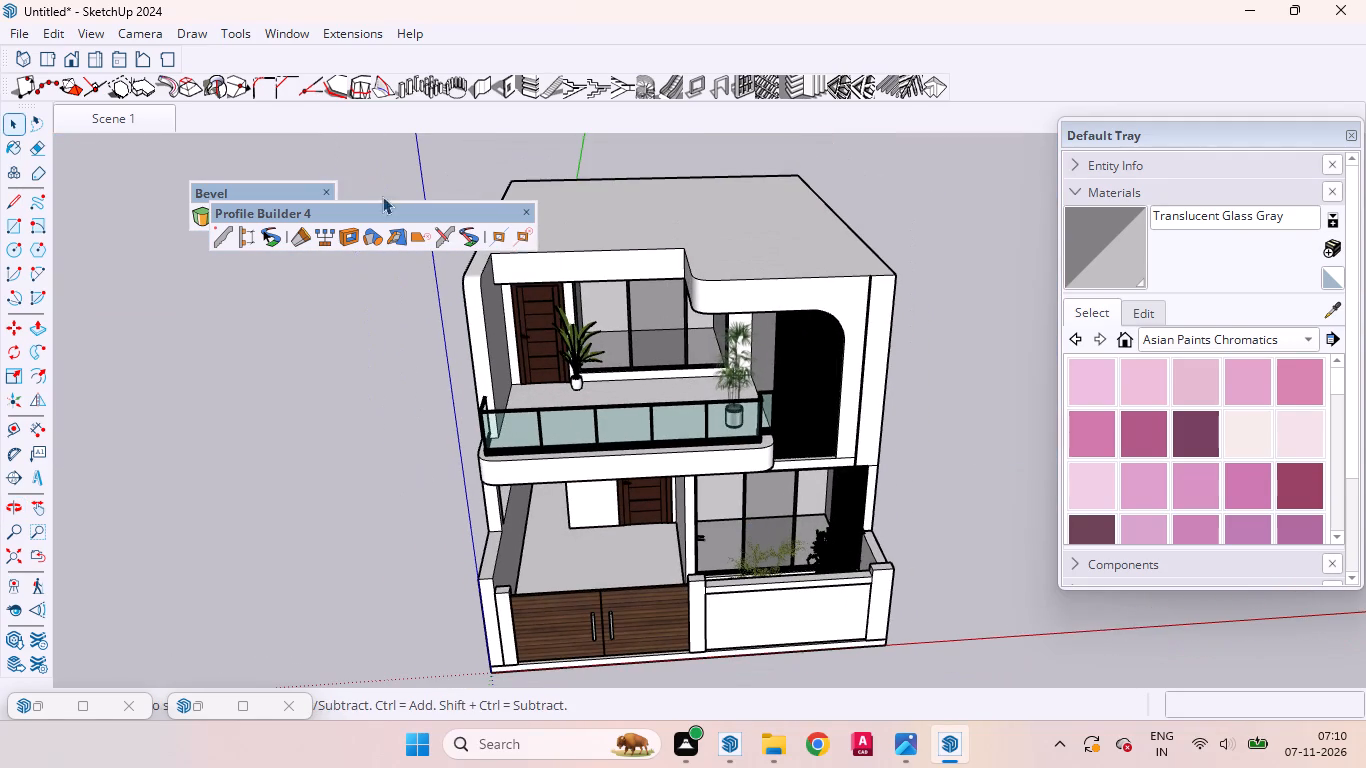
# Search the 3D Warehouse models for "car", replacing the previous search term.
pyautogui.click(288, 38)
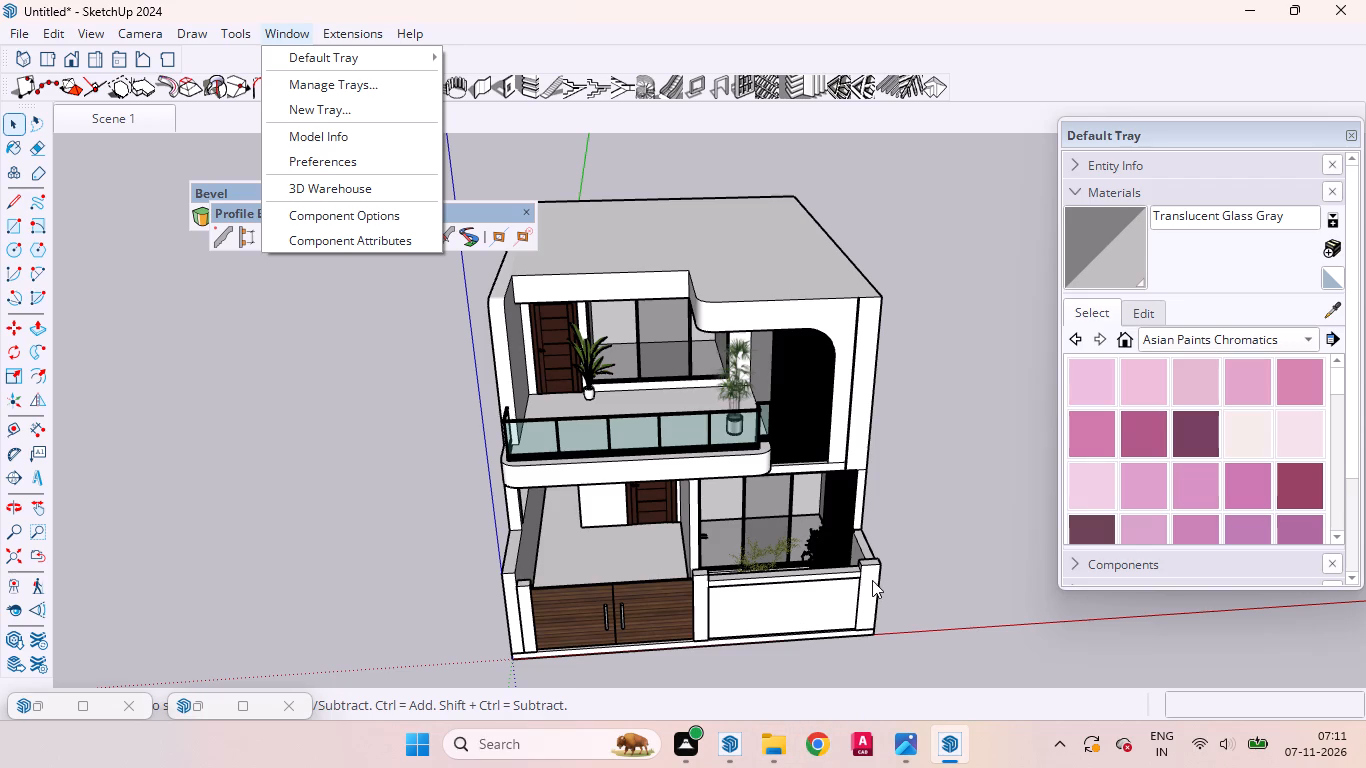
pyautogui.click(318, 177)
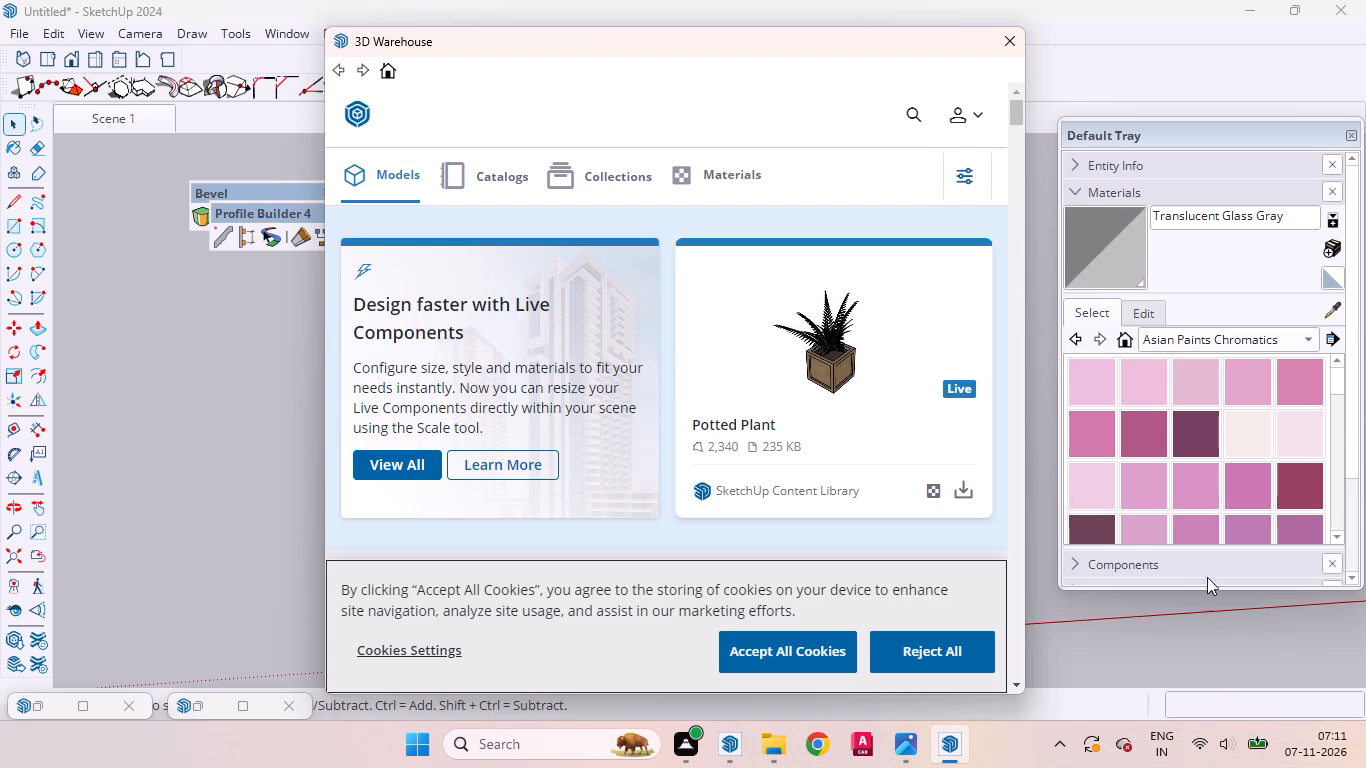
pyautogui.click(911, 110)
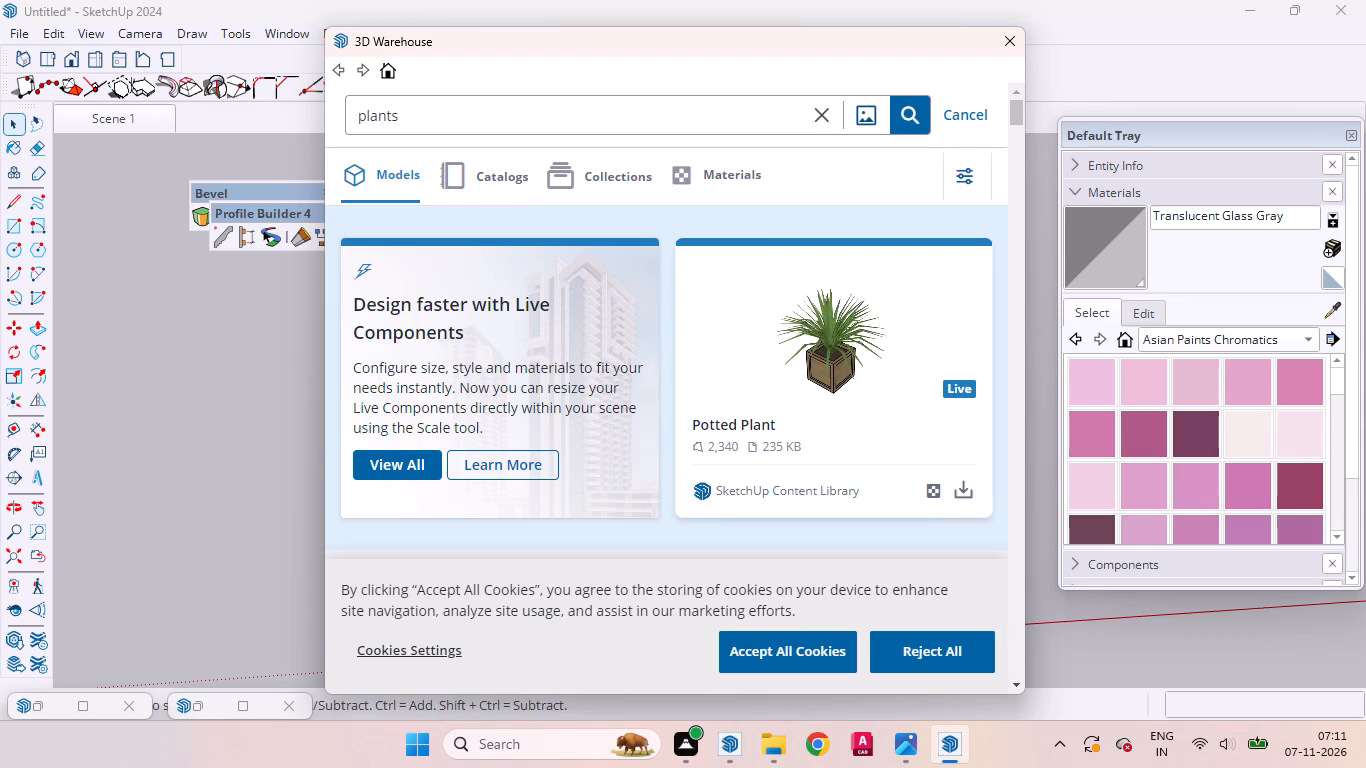
pyautogui.moveTo(412, 114); pyautogui.dragTo(352, 108)
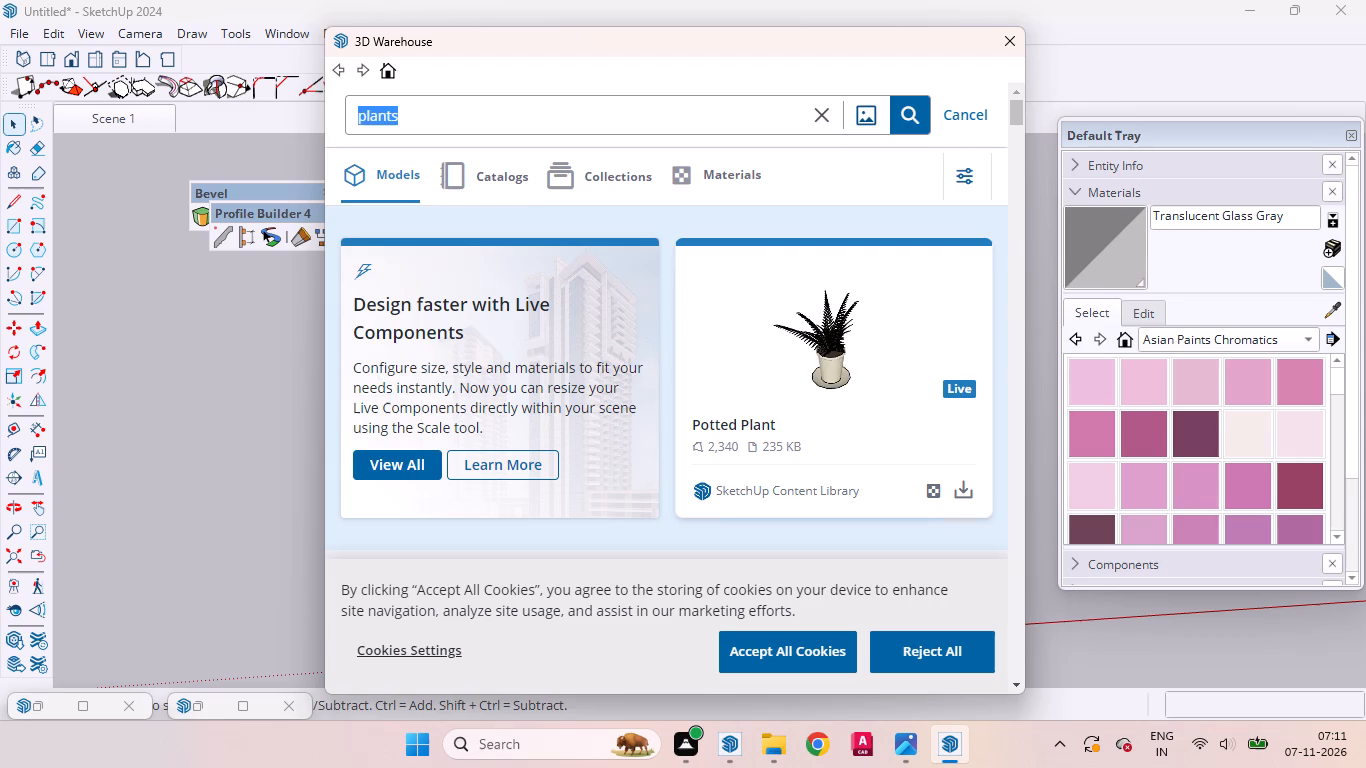
pyautogui.press('BackSpace')
pyautogui.write('ca')
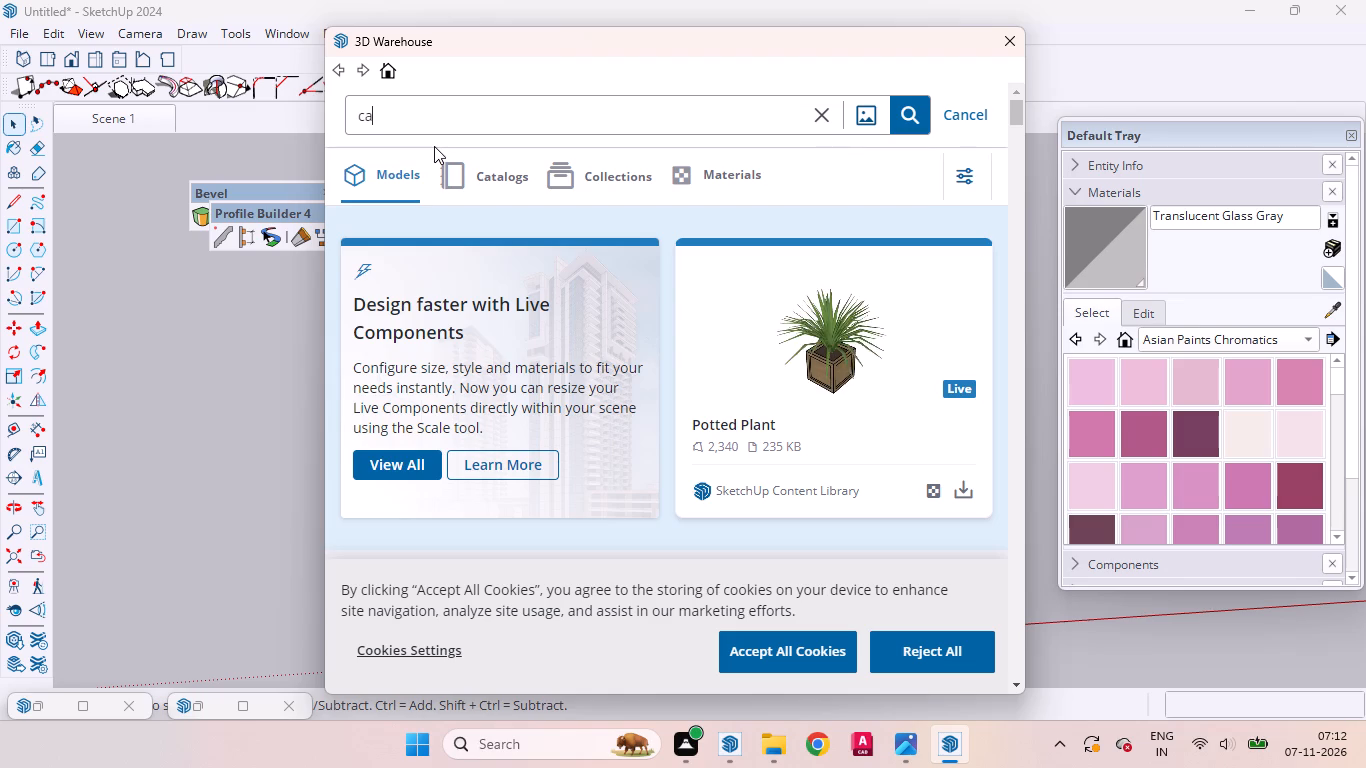
pyautogui.press('r')
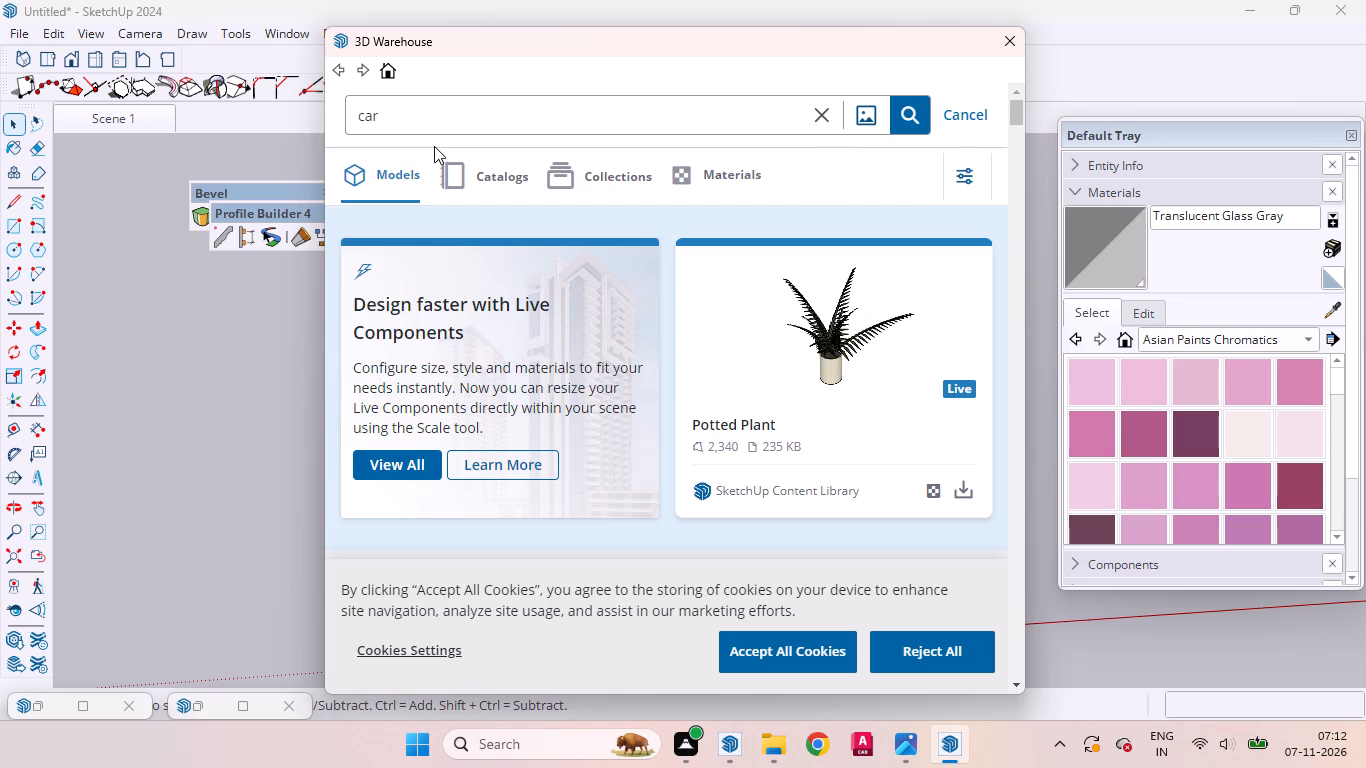
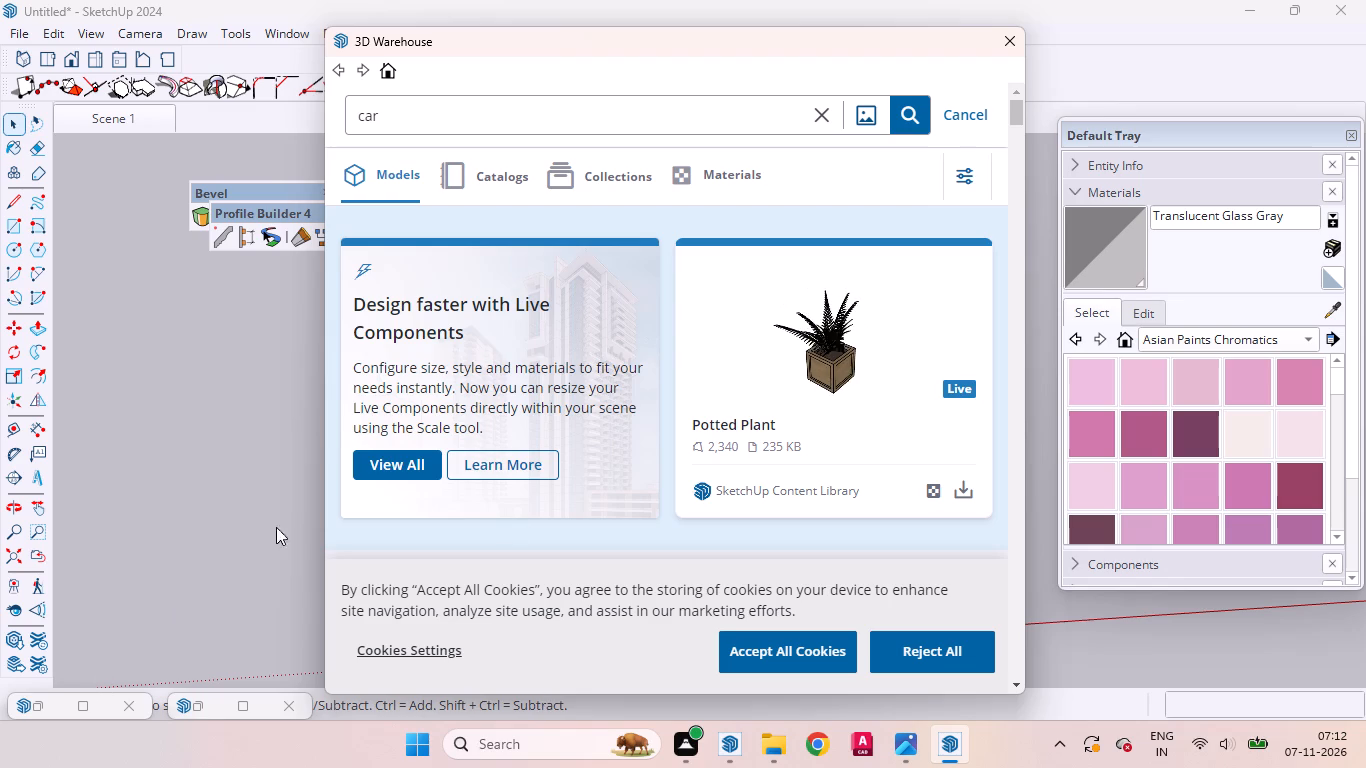
# Run the "car" model search and look through the first batch of results for a car that suits the house.
pyautogui.click(904, 120)
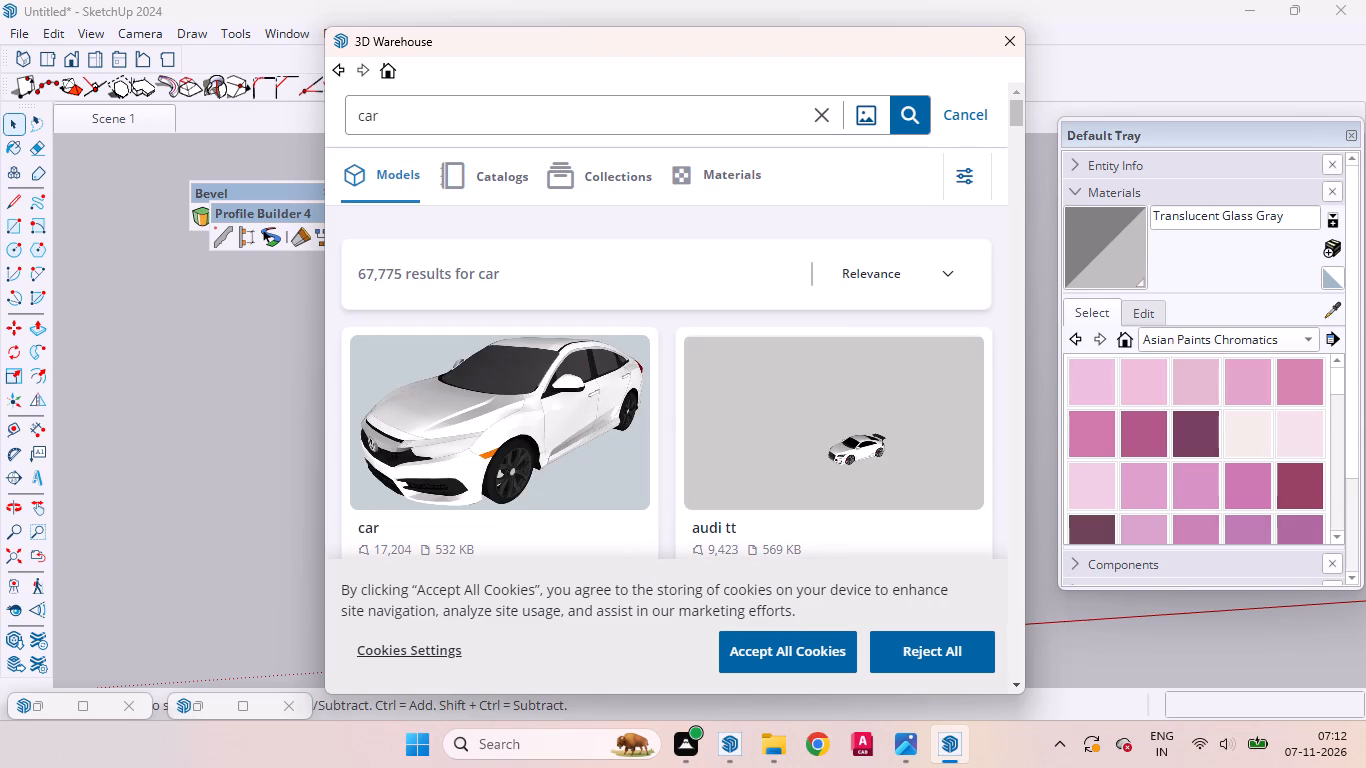
pyautogui.scroll(-6, 803, 453)
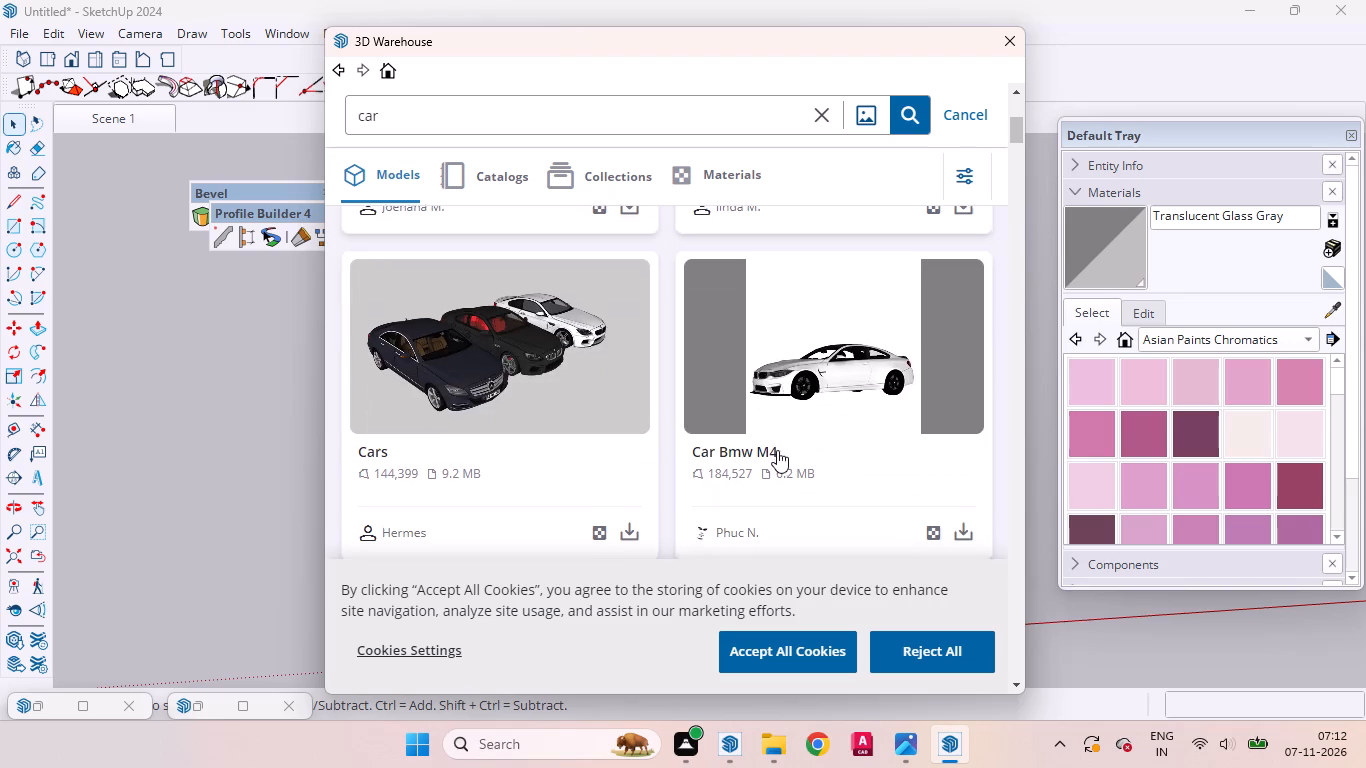
pyautogui.scroll(-6, 765, 459)
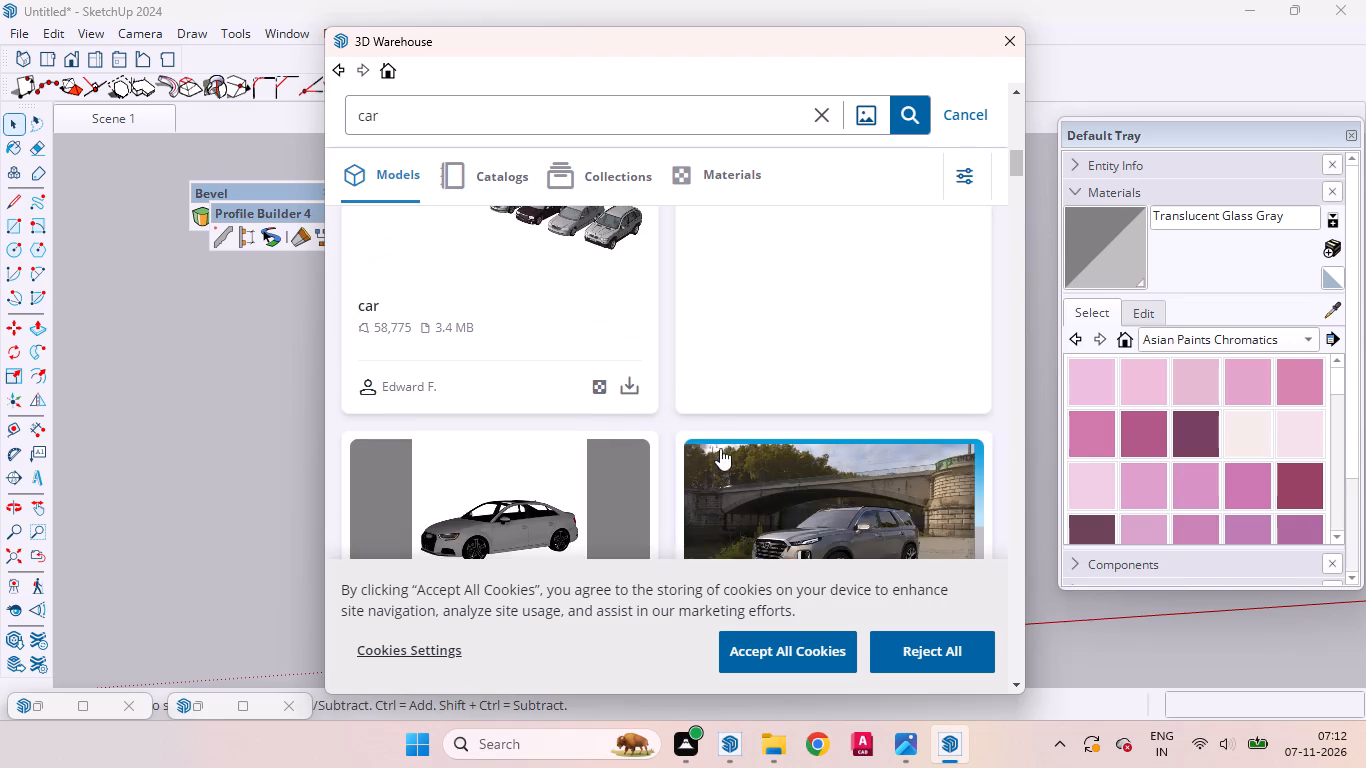
pyautogui.scroll(6, 708, 446)
pyautogui.scroll(-1, 708, 446)
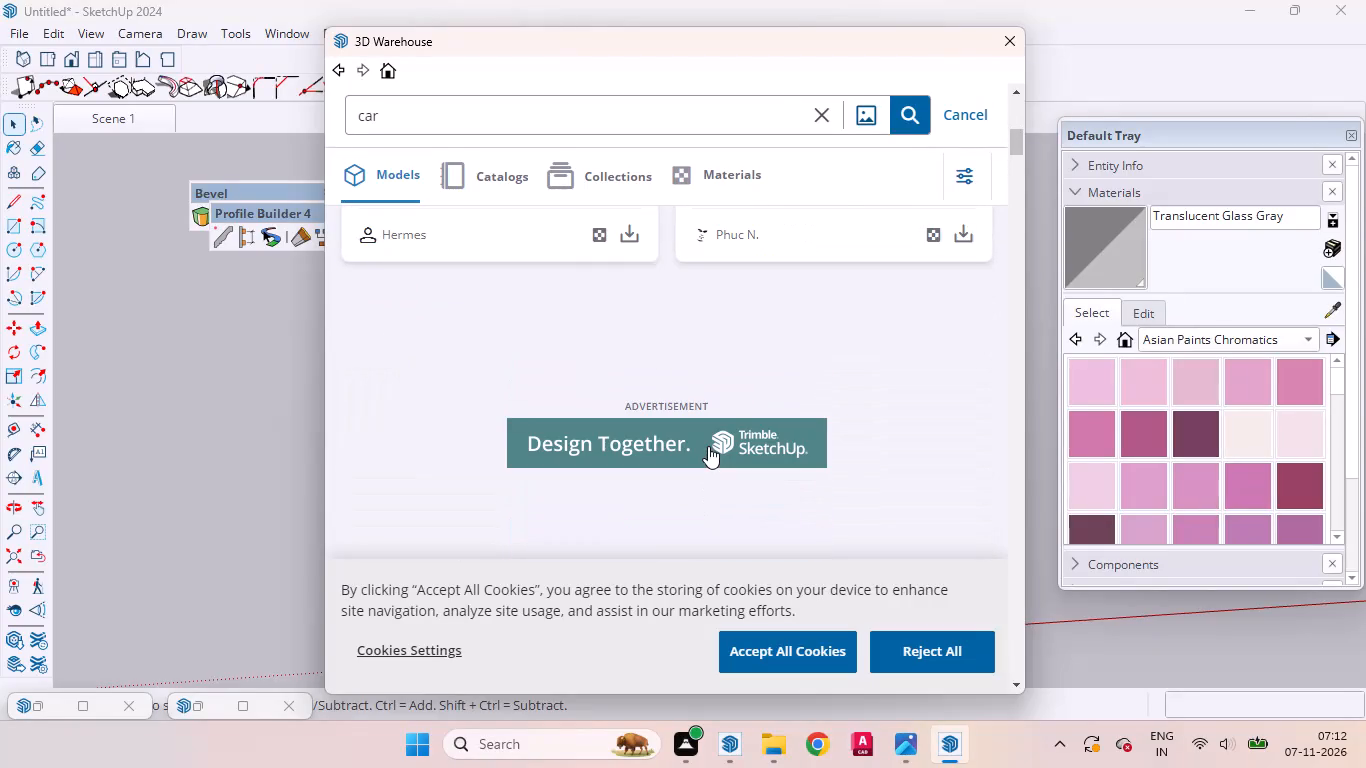
pyautogui.scroll(-8, 708, 446)
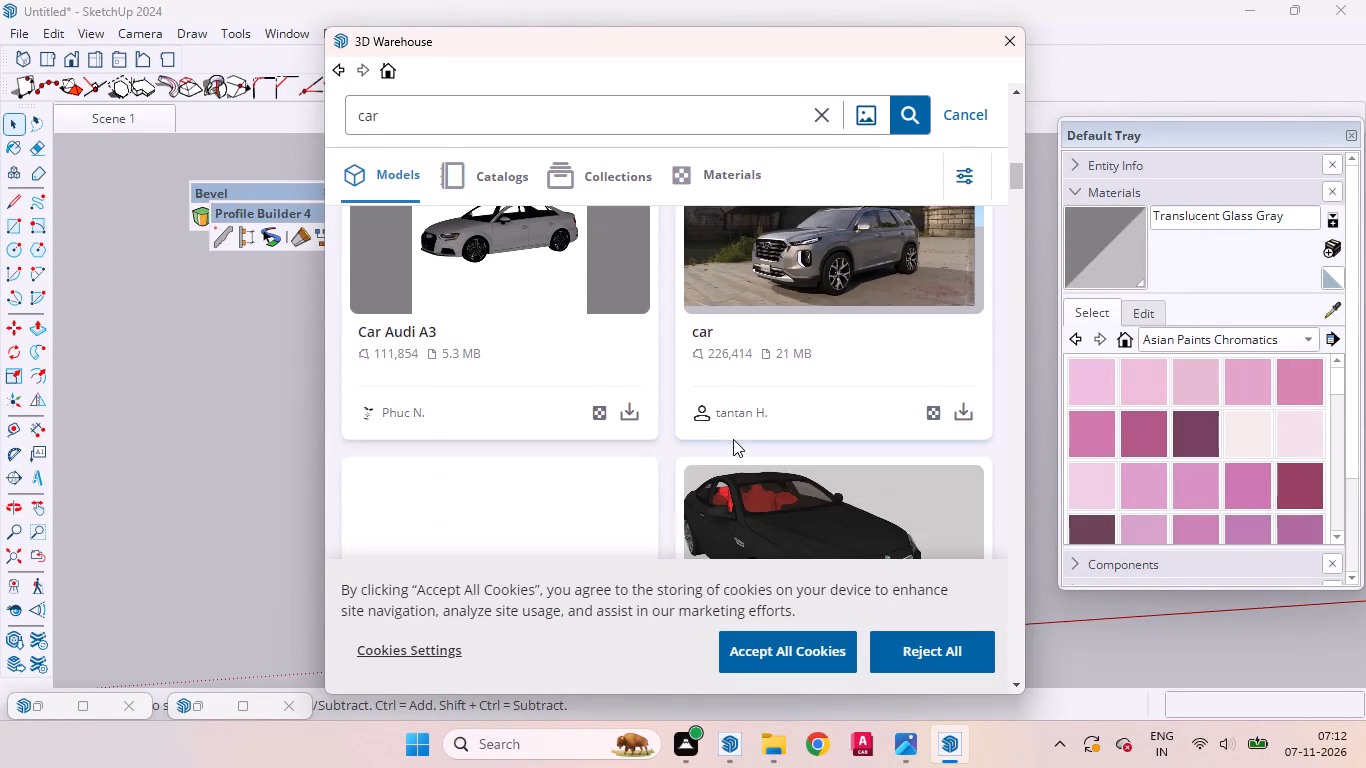
pyautogui.scroll(1, 743, 433)
pyautogui.scroll(-4, 743, 433)
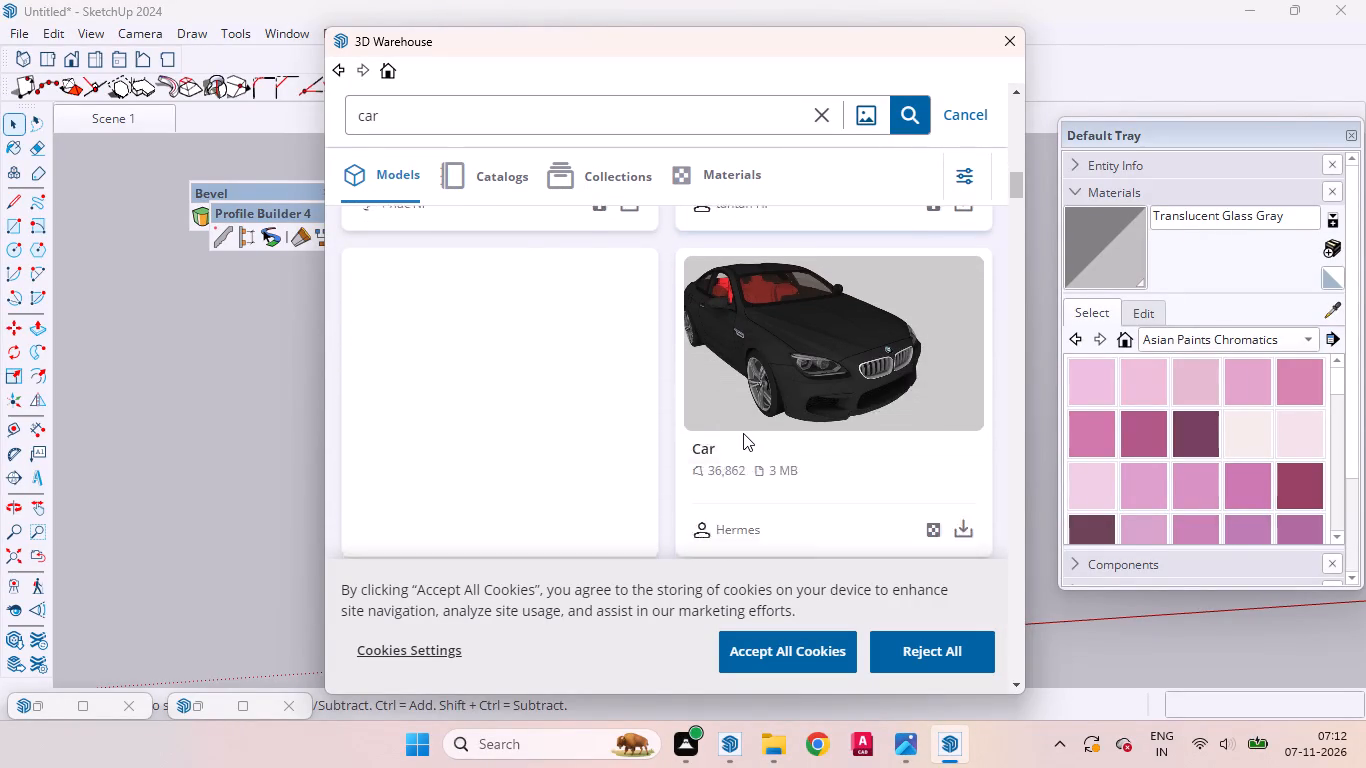
pyautogui.scroll(-13, 743, 433)
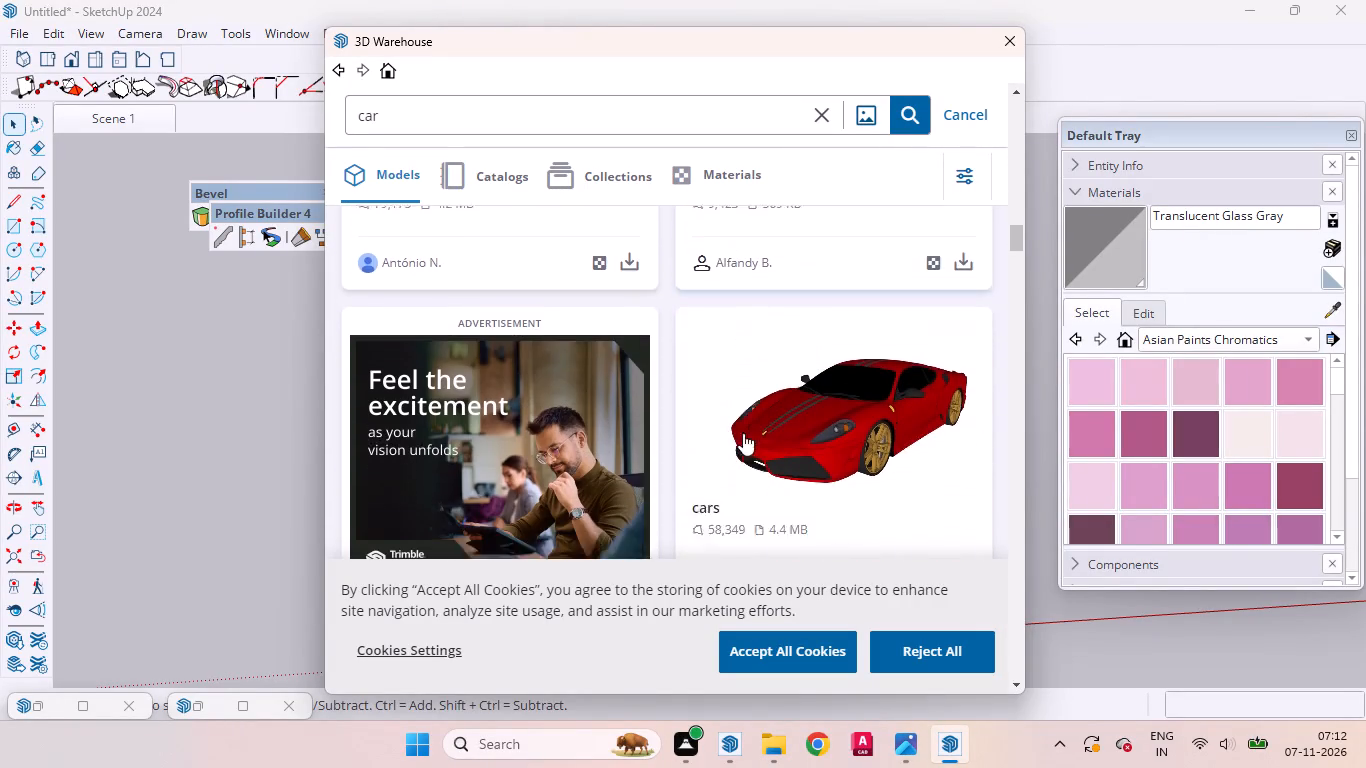
pyautogui.scroll(-10, 743, 433)
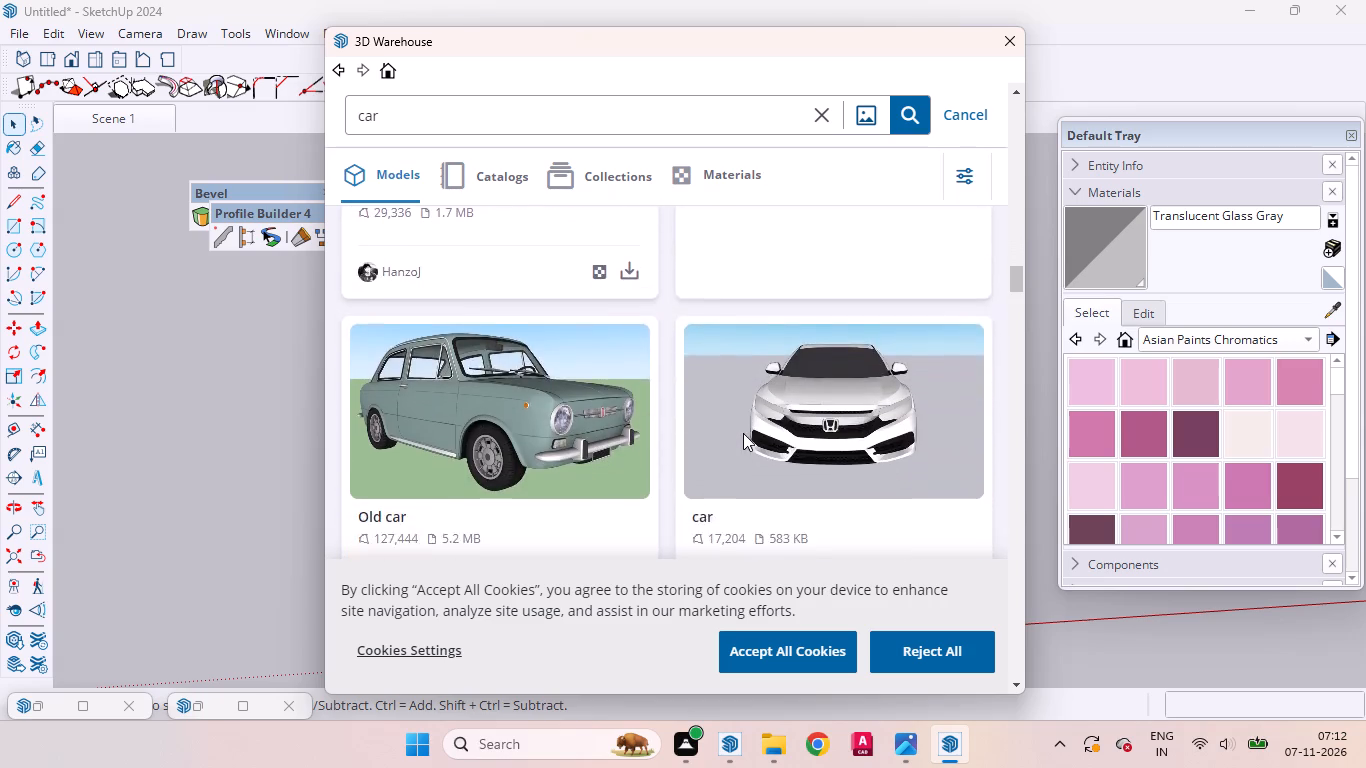
pyautogui.scroll(-8, 743, 433)
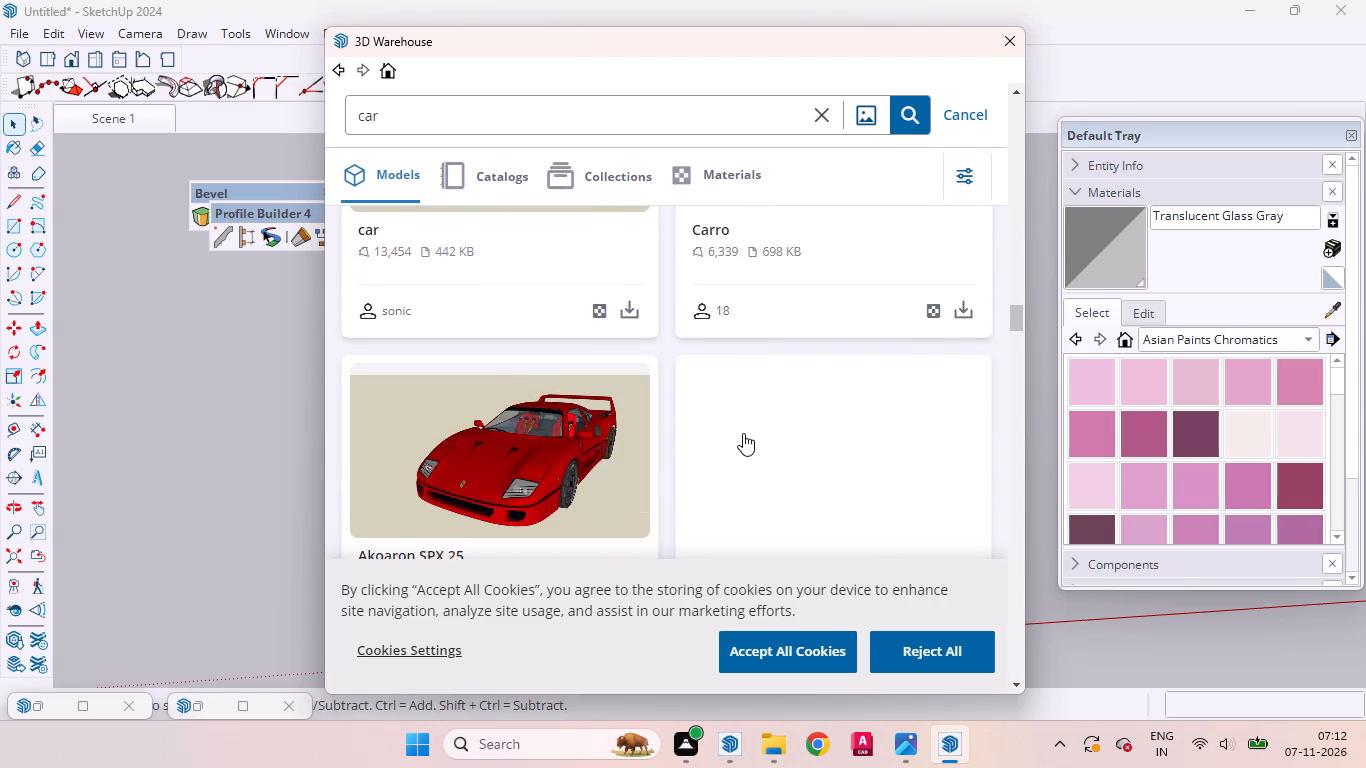
pyautogui.scroll(-7, 743, 433)
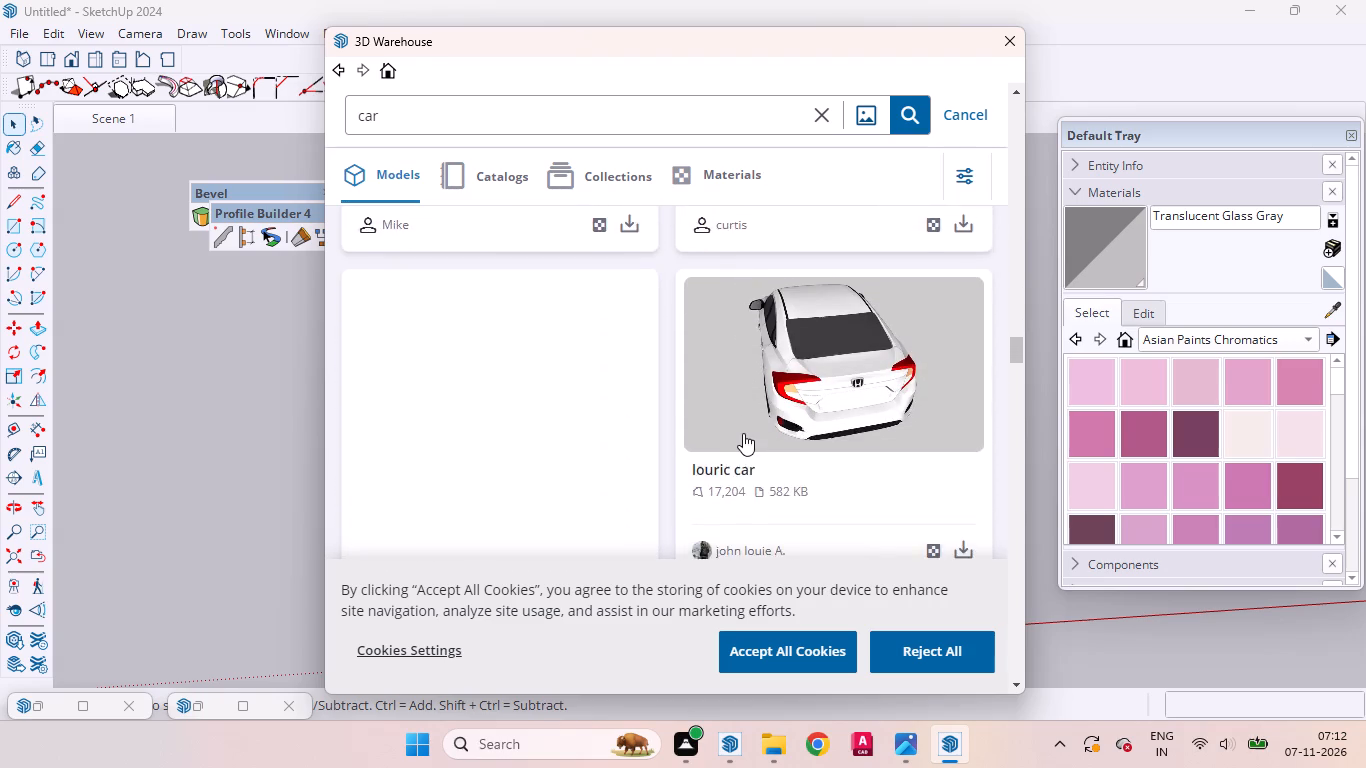
pyautogui.scroll(-6, 743, 433)
pyautogui.scroll(1, 743, 433)
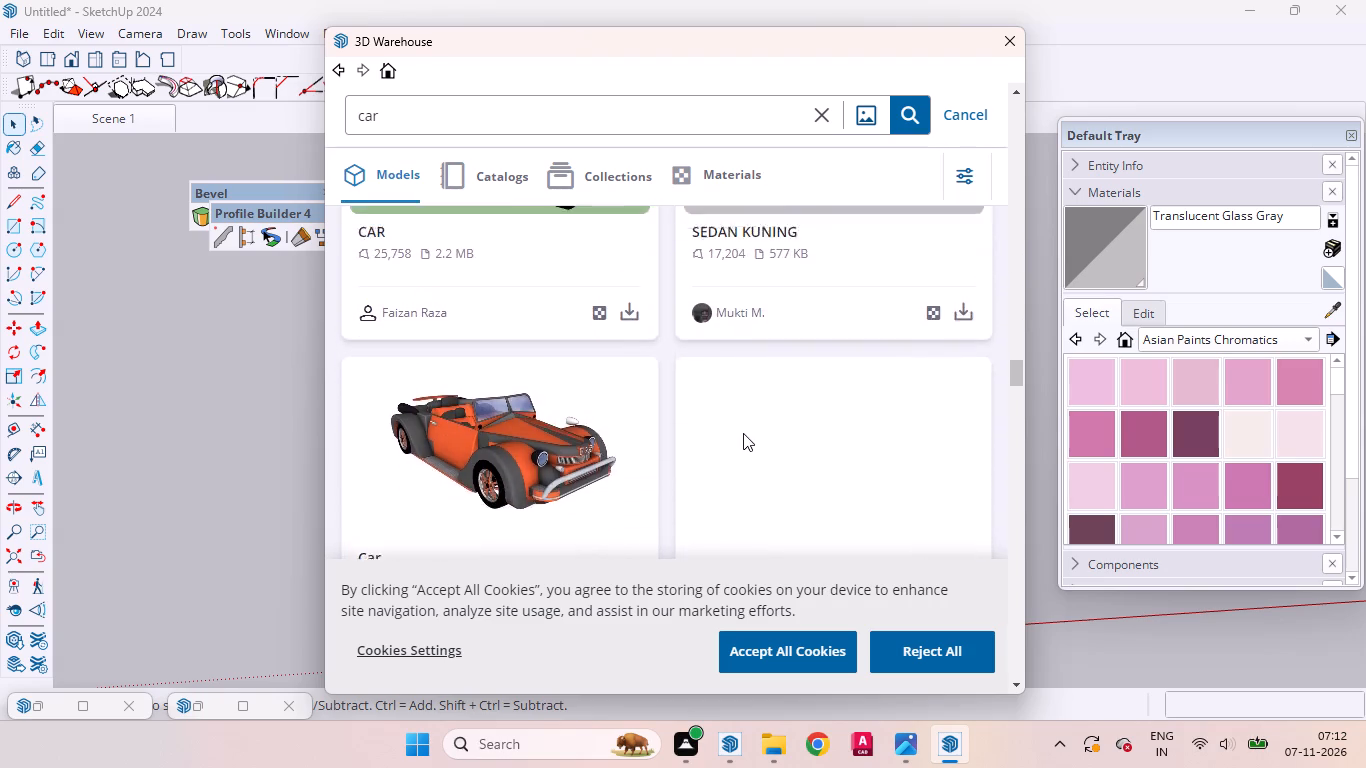
pyautogui.scroll(2, 743, 433)
pyautogui.scroll(-1, 743, 433)
pyautogui.scroll(1, 743, 433)
pyautogui.scroll(-1, 743, 433)
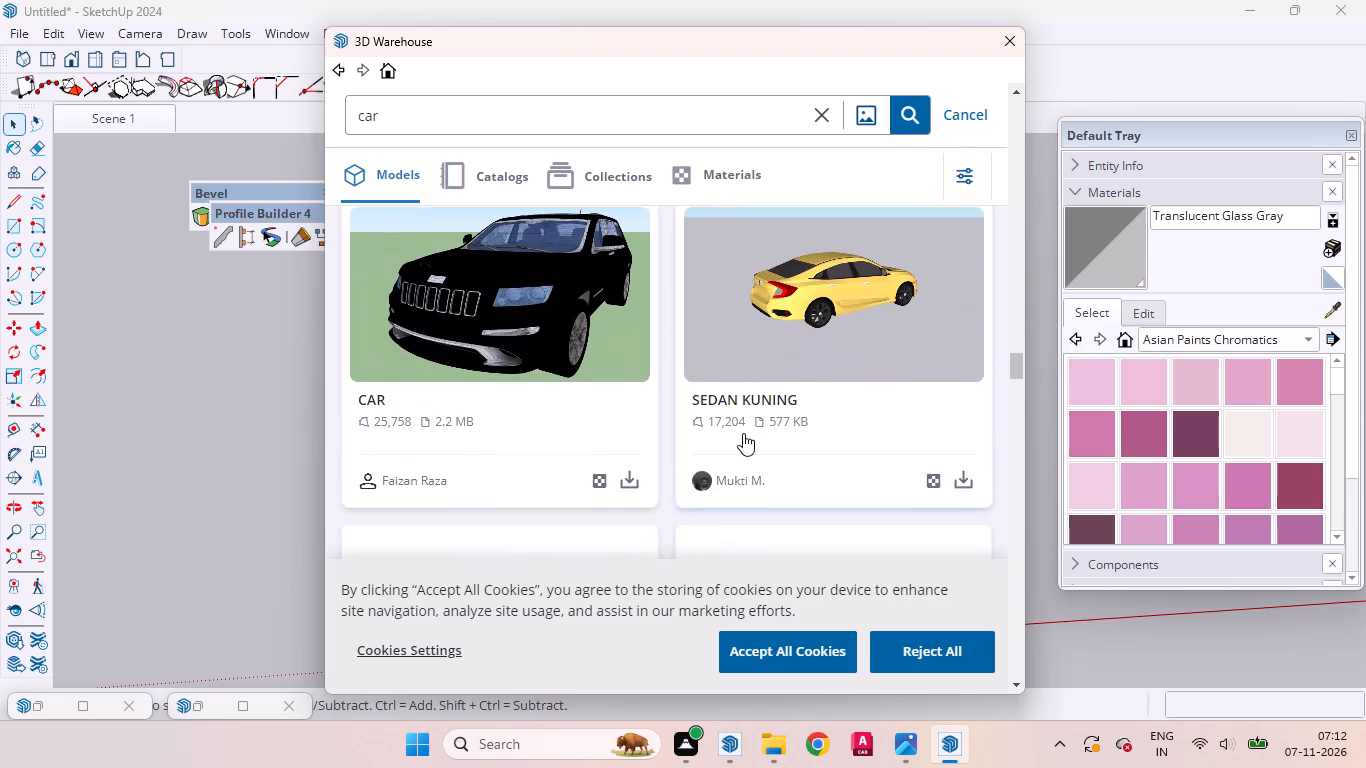
pyautogui.scroll(-7, 743, 433)
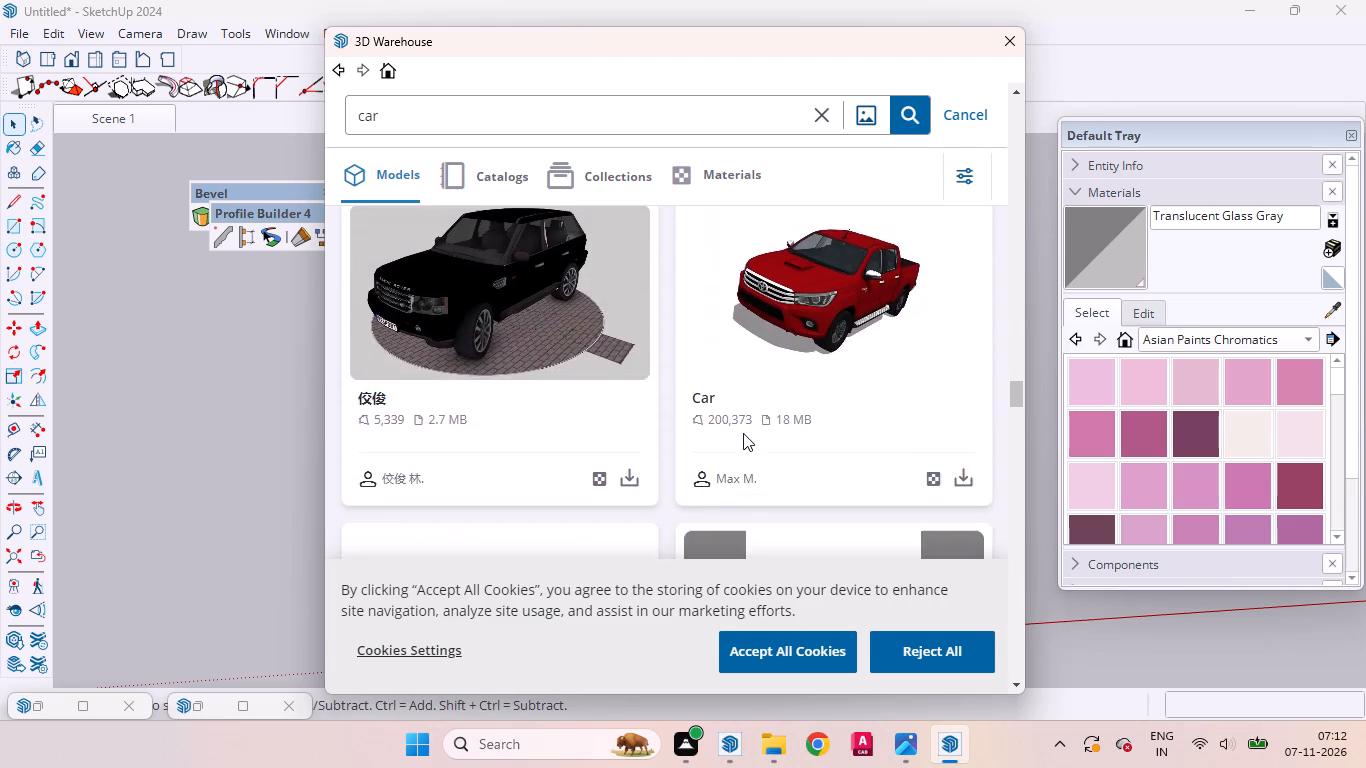
pyautogui.scroll(-1, 743, 433)
pyautogui.scroll(1, 743, 433)
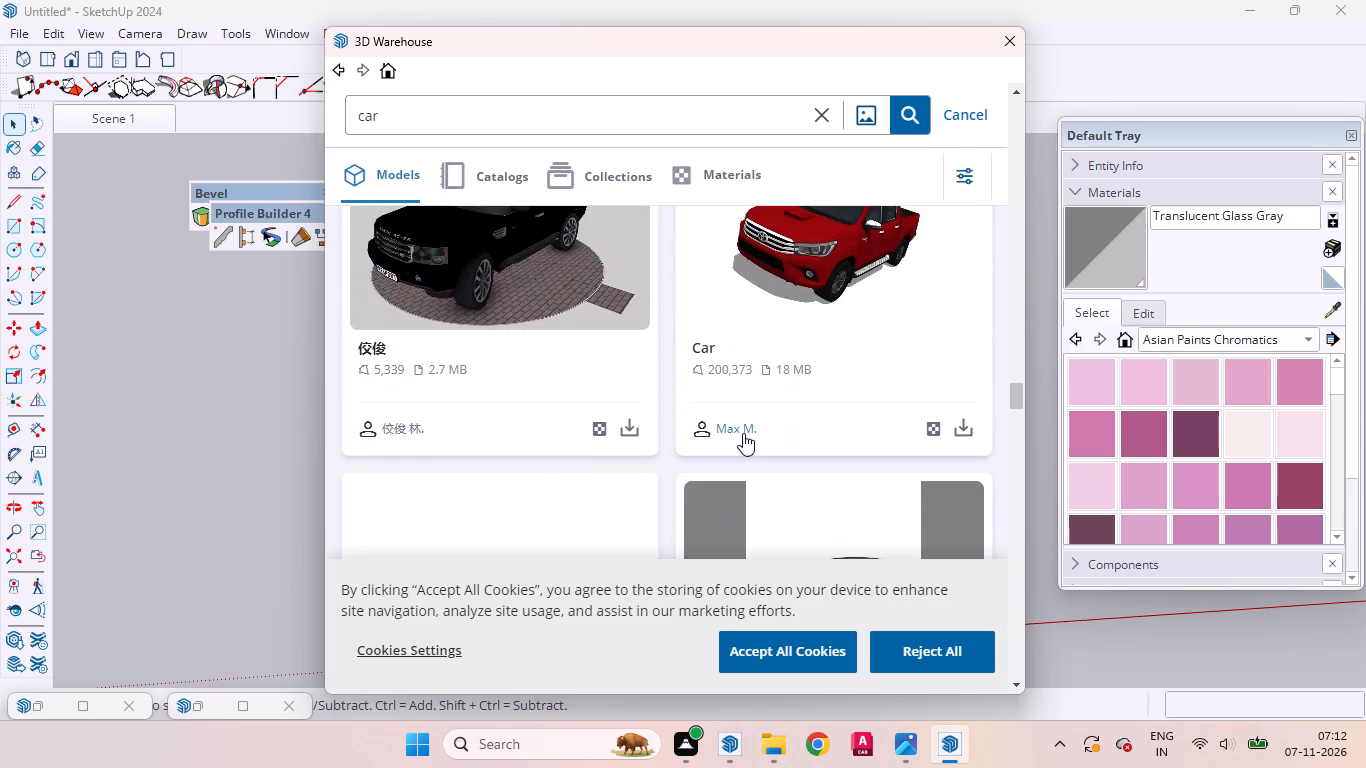
pyautogui.scroll(2, 743, 433)
pyautogui.scroll(-2, 743, 433)
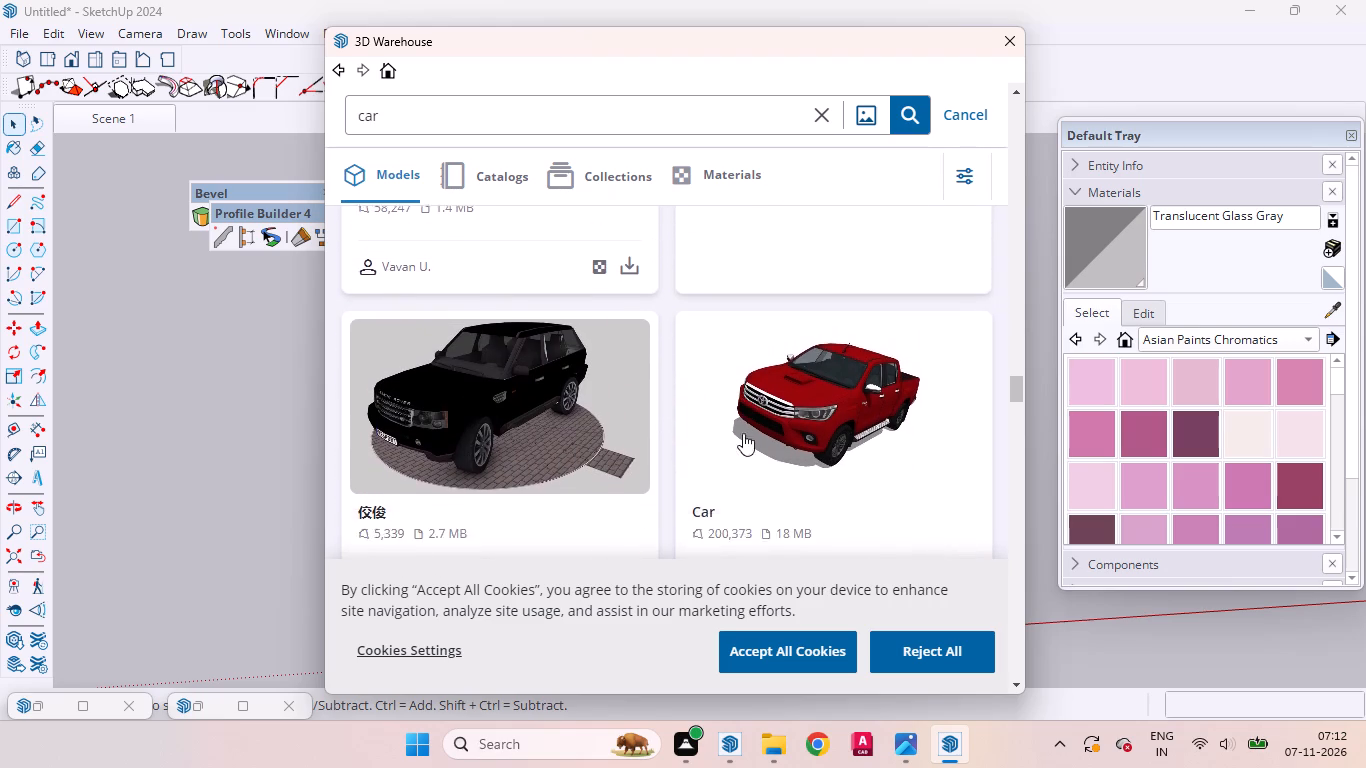
pyautogui.scroll(1, 743, 433)
pyautogui.scroll(-8, 743, 433)
pyautogui.scroll(1, 743, 433)
pyautogui.scroll(-6, 743, 433)
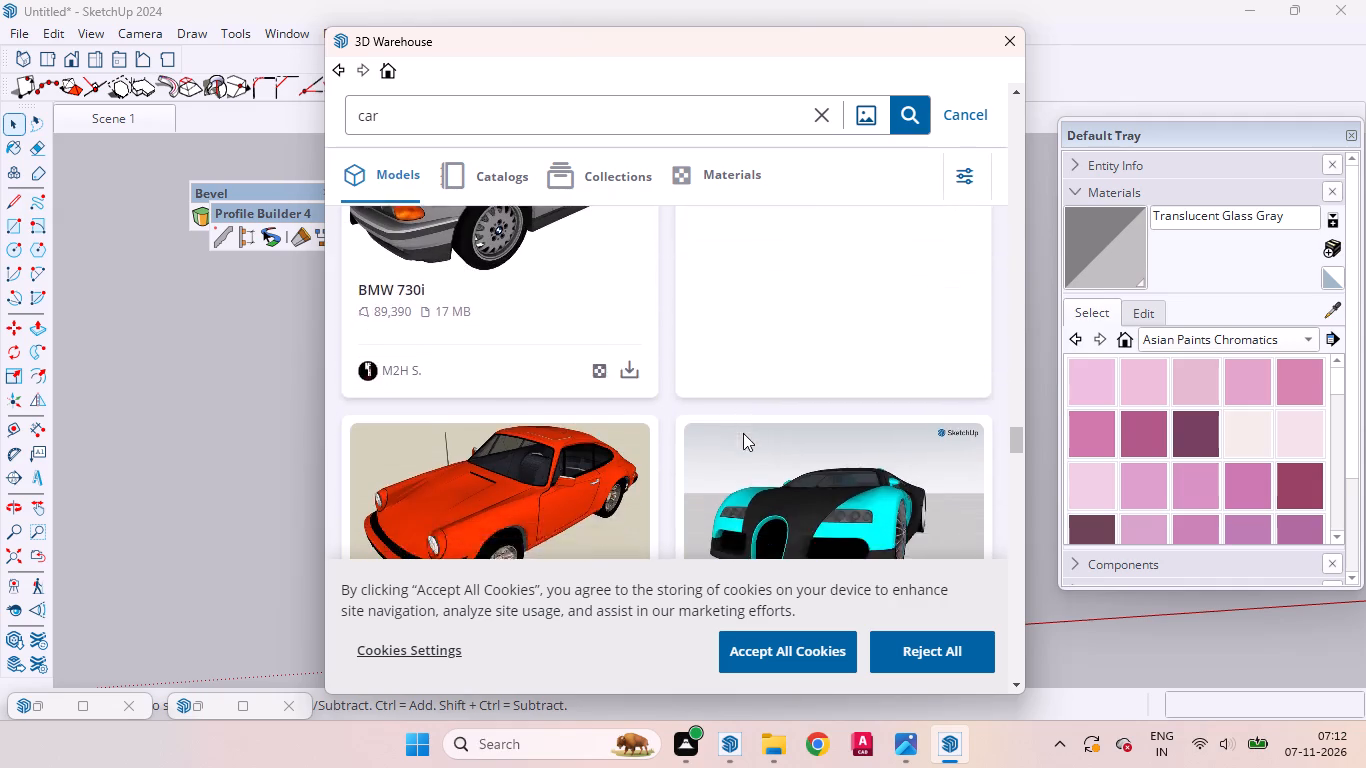
pyautogui.scroll(-9, 743, 433)
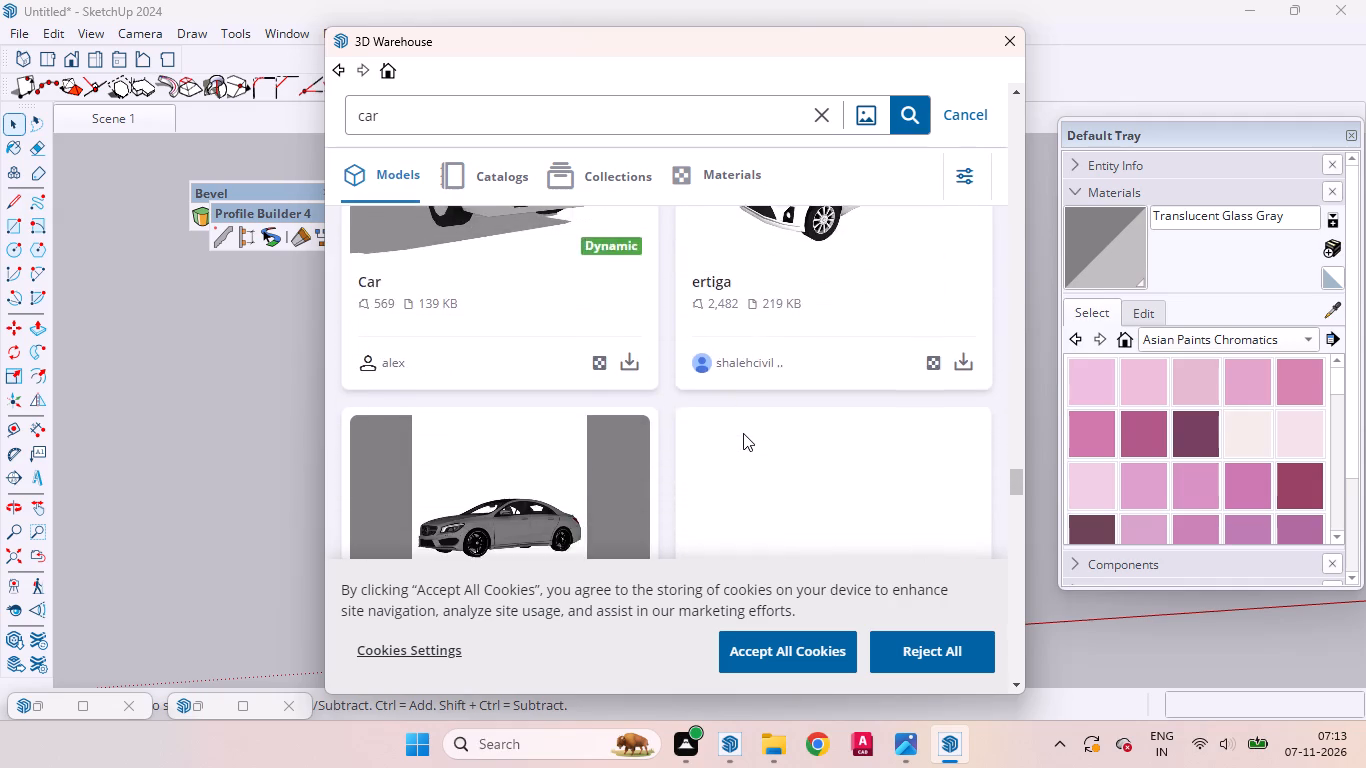
pyautogui.scroll(-7, 743, 433)
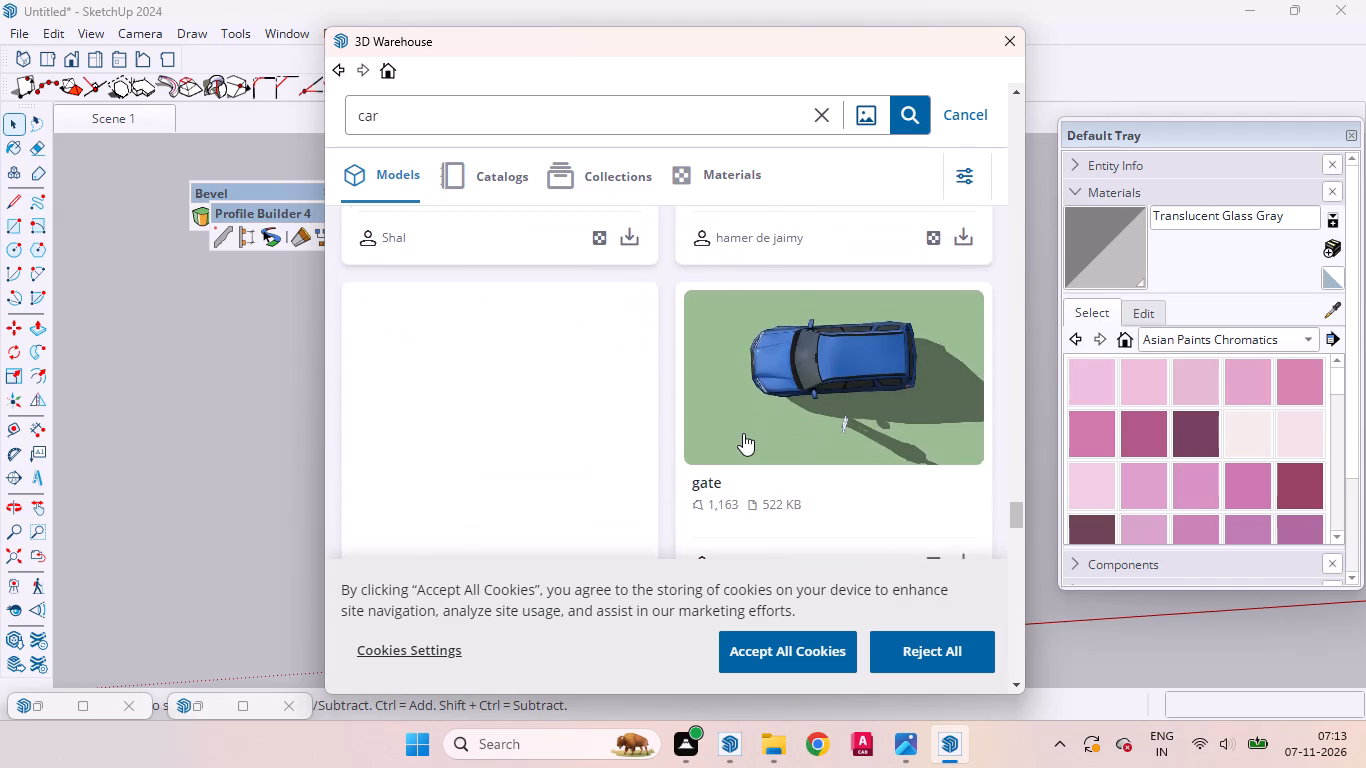
pyautogui.scroll(-6, 743, 433)
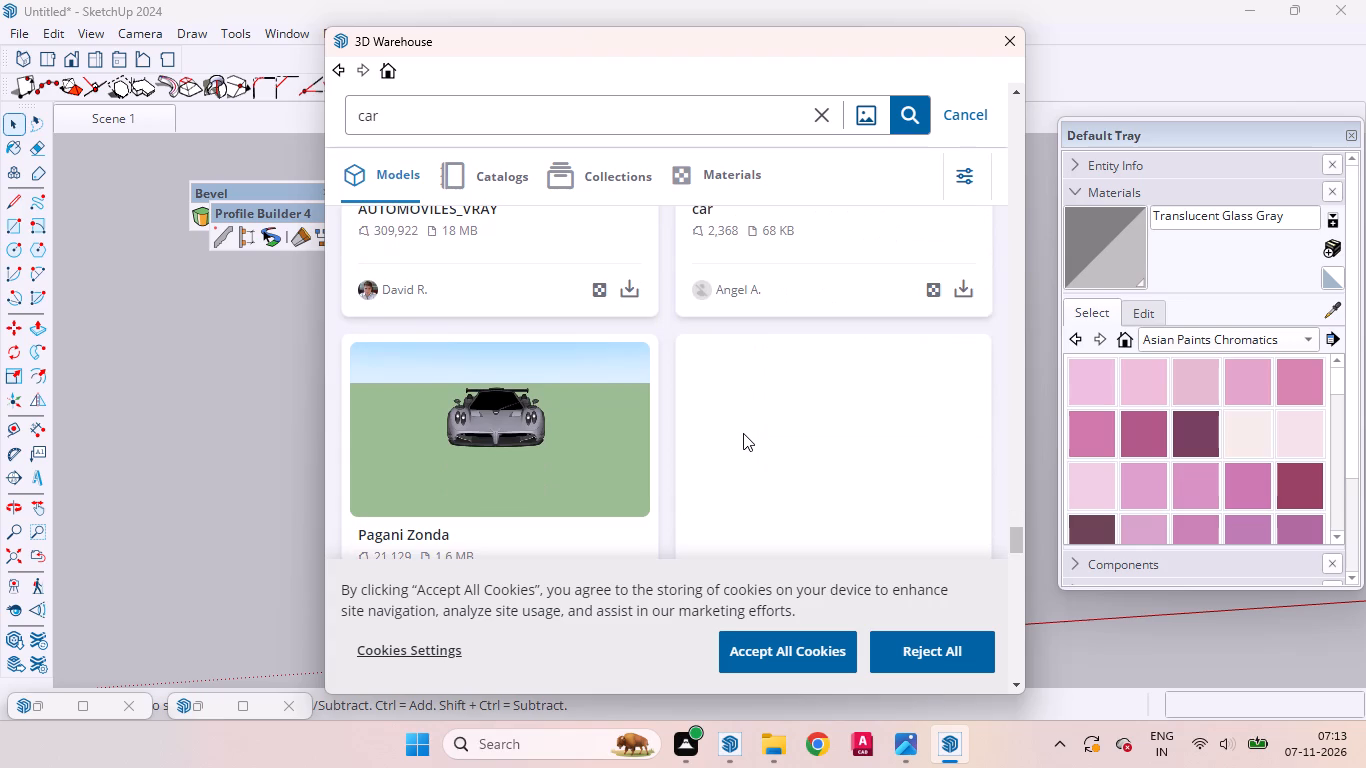
pyautogui.scroll(-6, 743, 433)
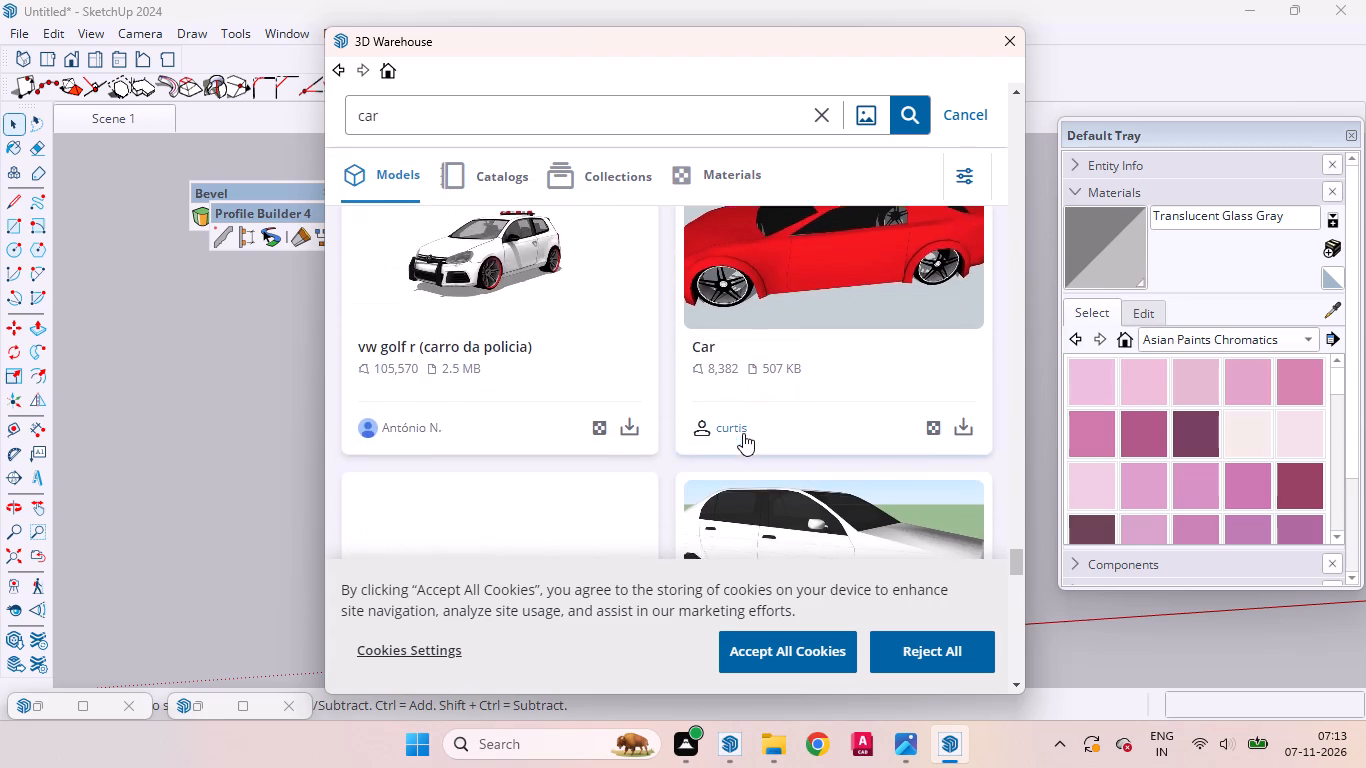
pyautogui.scroll(-7, 743, 433)
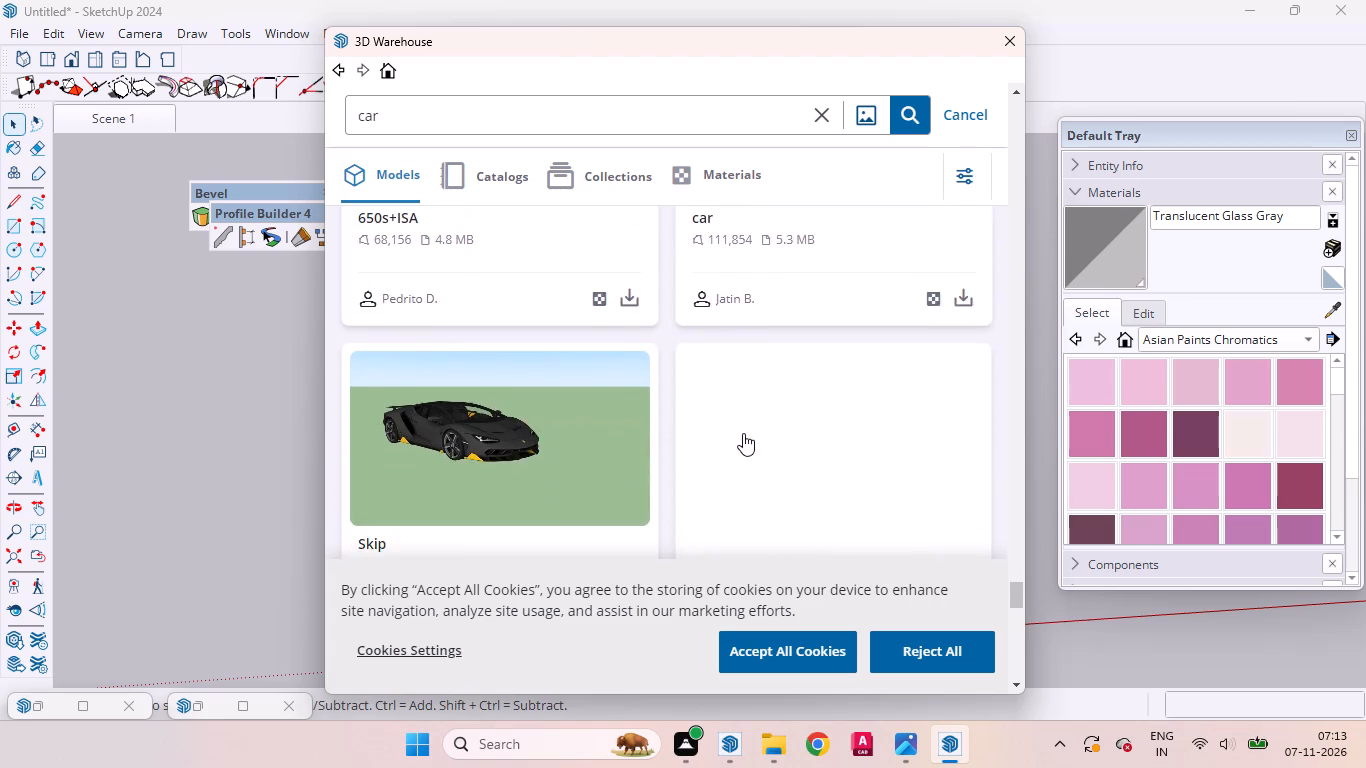
pyautogui.scroll(-3, 743, 433)
pyautogui.scroll(3, 743, 433)
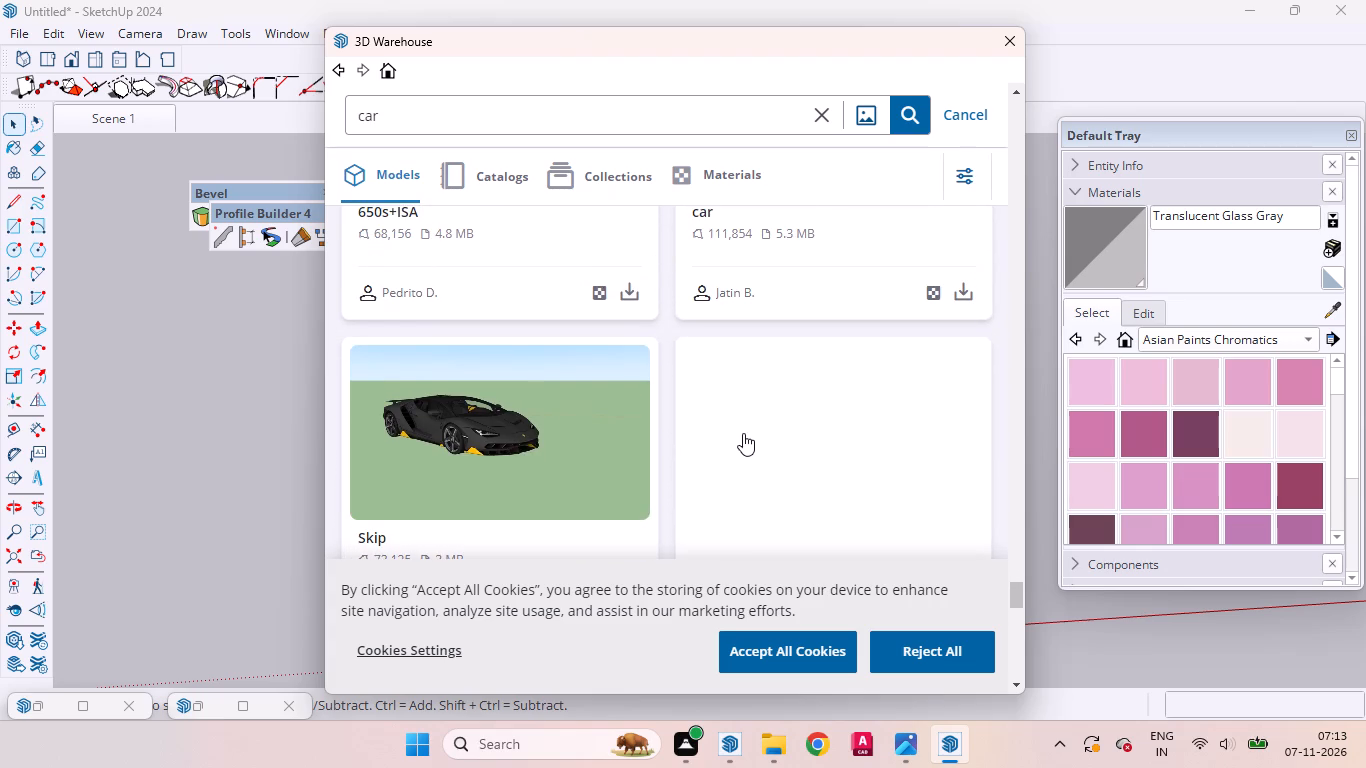
pyautogui.scroll(1, 743, 433)
pyautogui.scroll(-4, 743, 433)
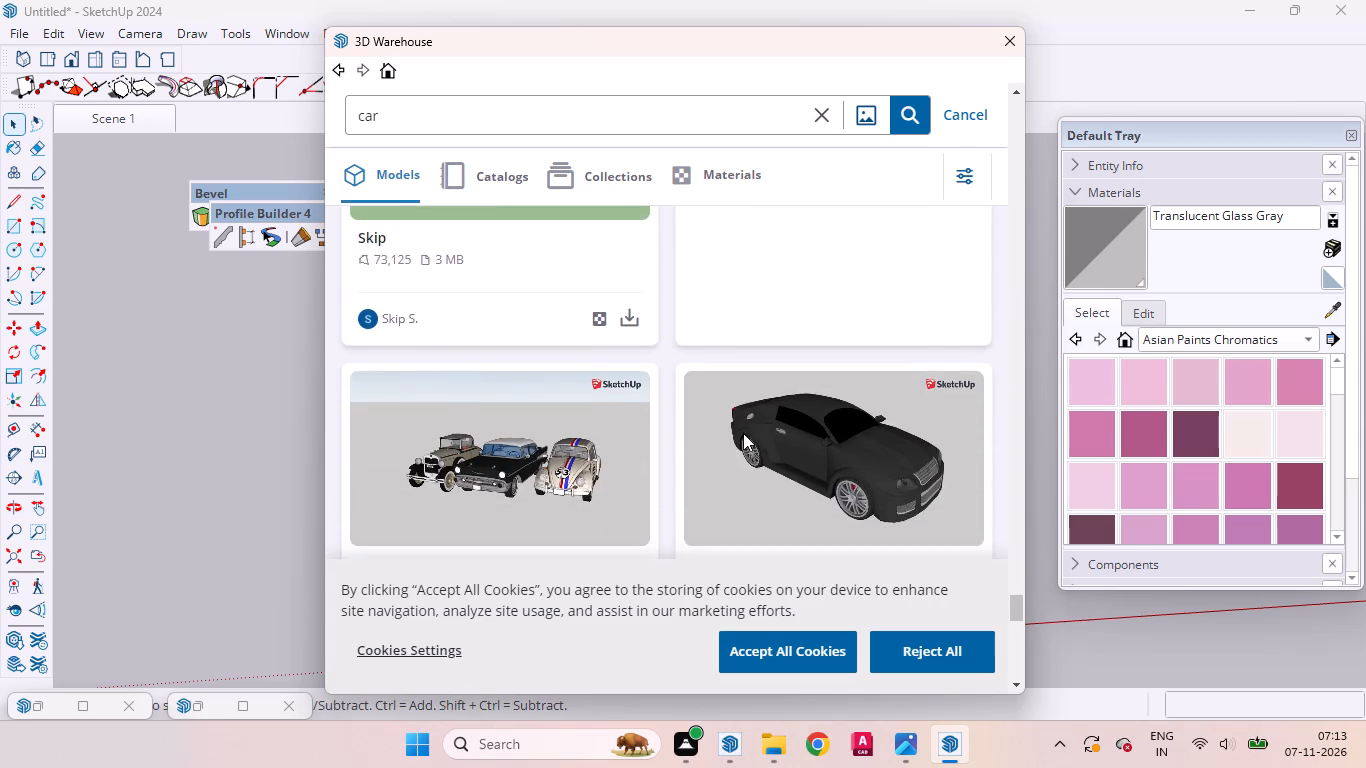
pyautogui.scroll(-7, 743, 433)
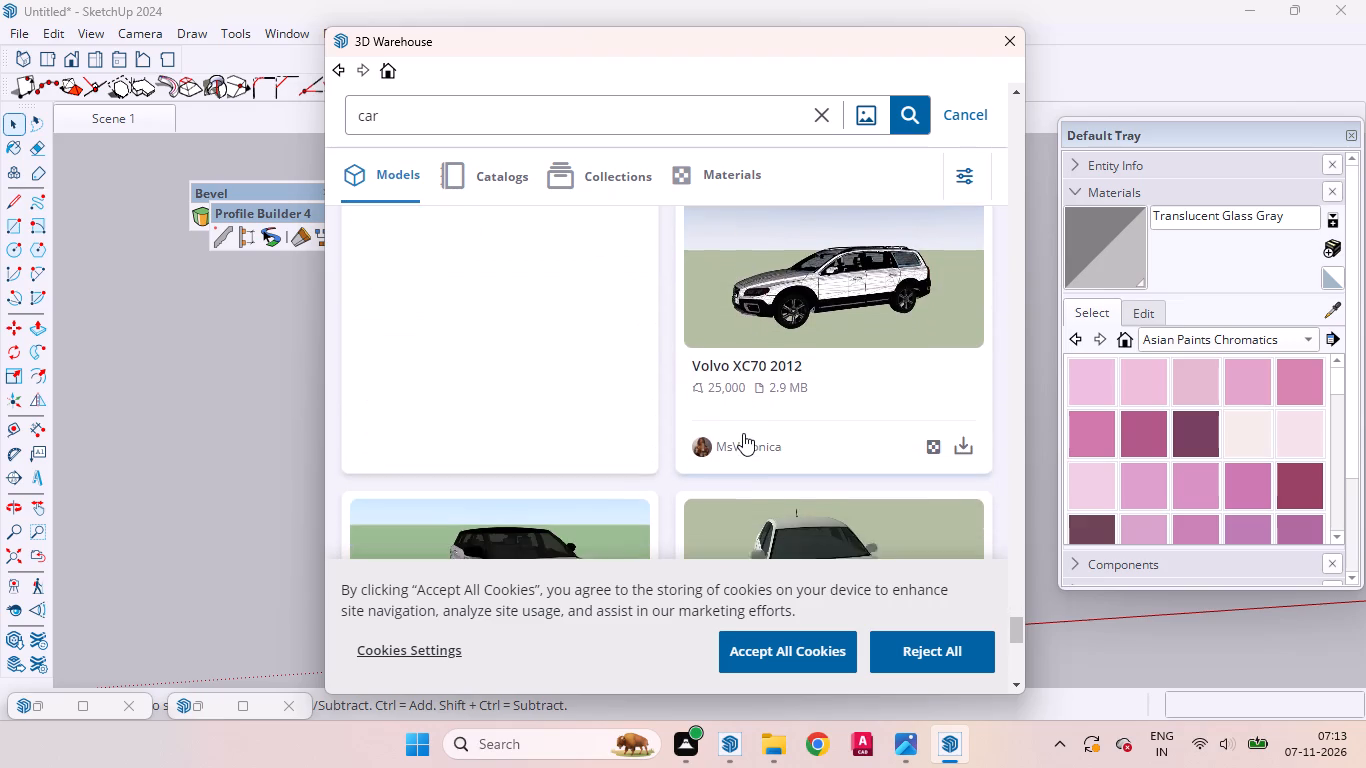
pyautogui.scroll(-1, 743, 433)
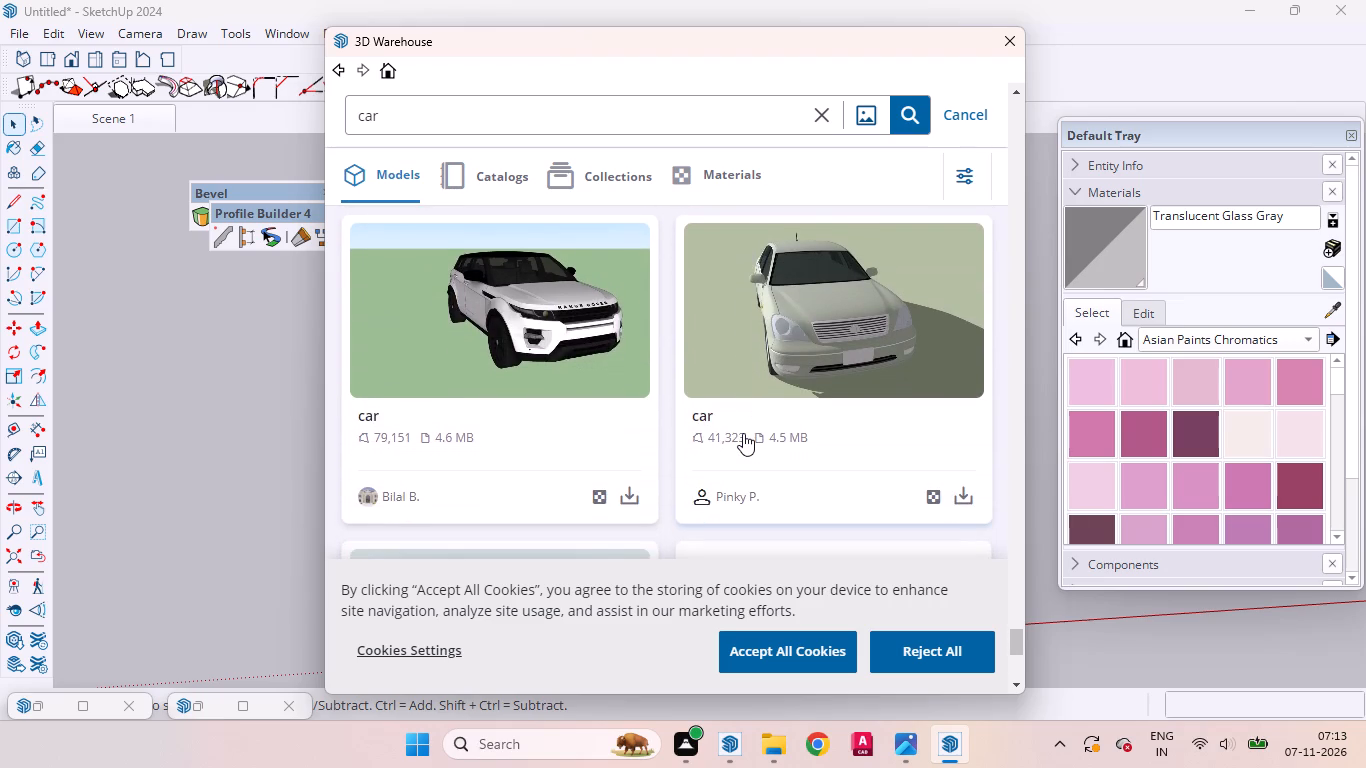
pyautogui.scroll(-2, 743, 433)
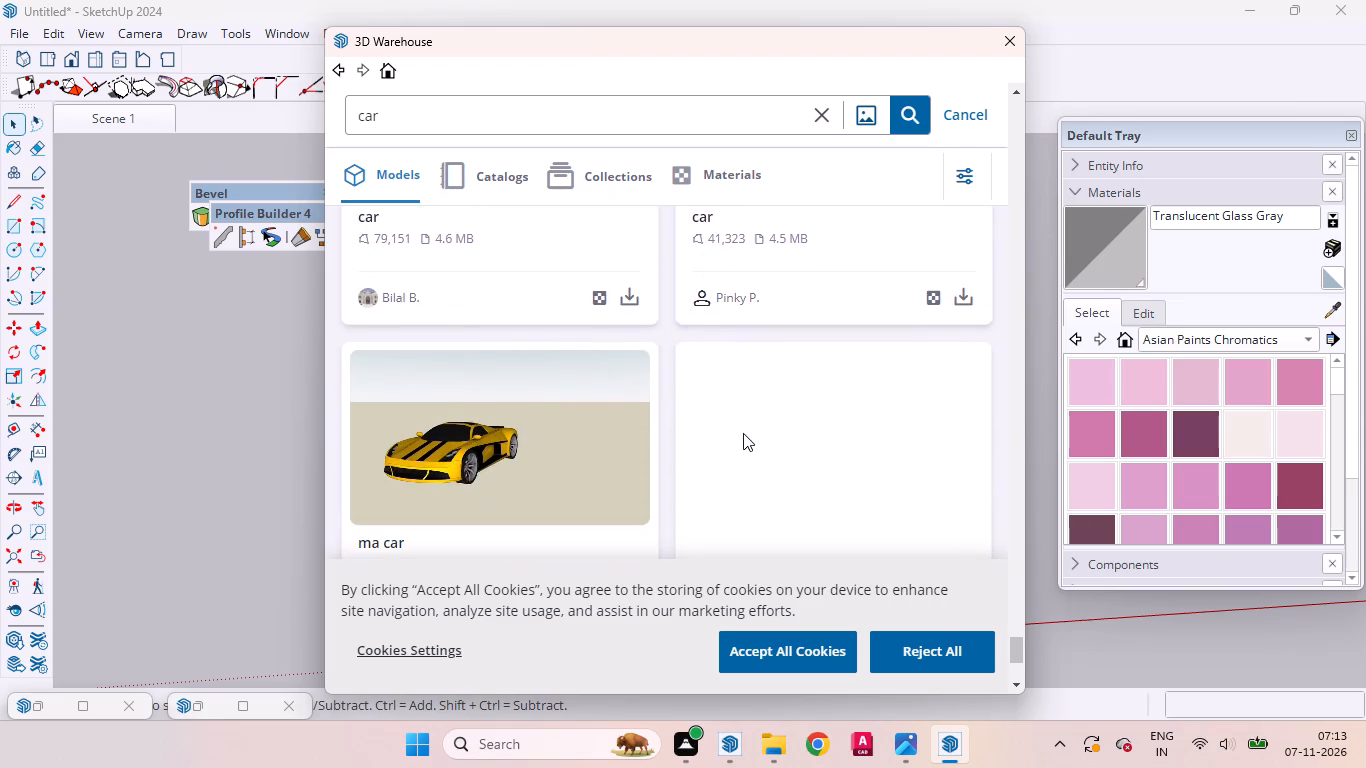
pyautogui.scroll(-7, 743, 433)
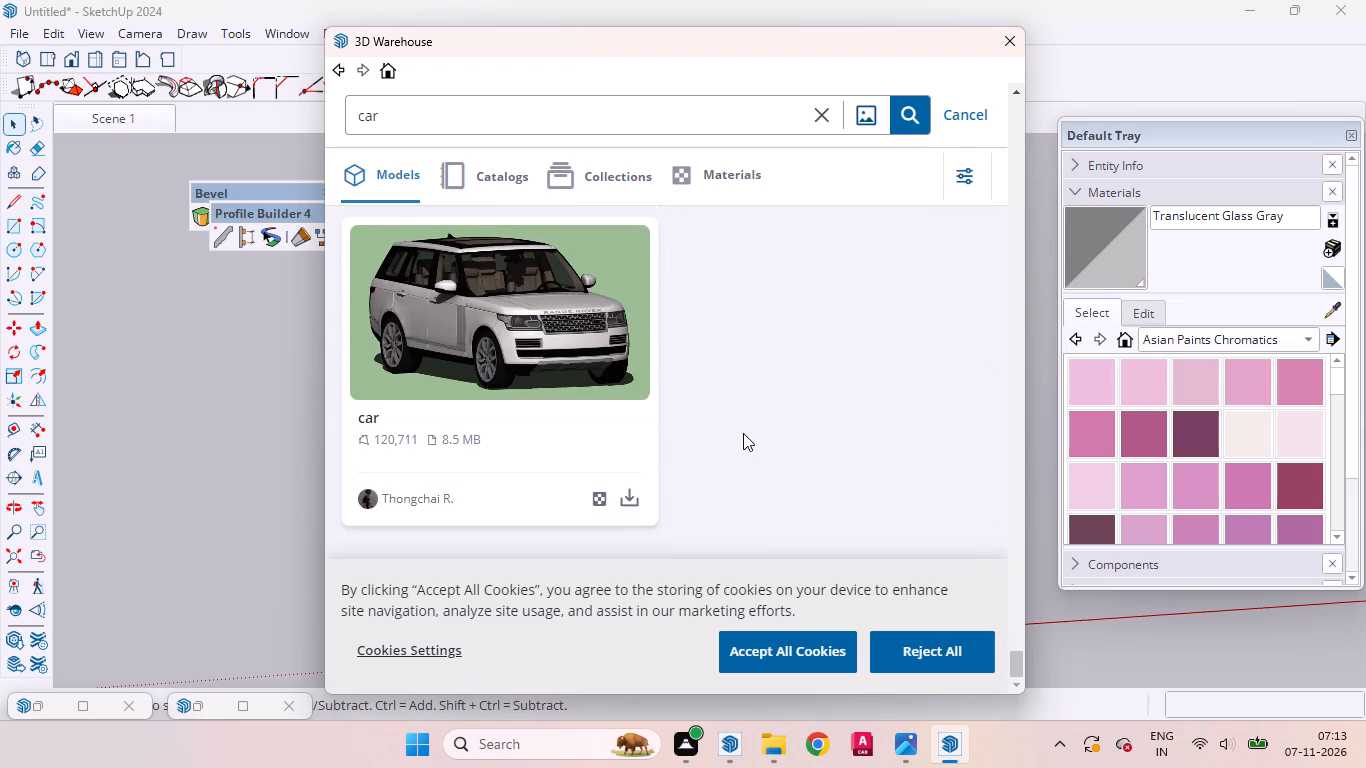
# Compare the white SUV and Mustang models among the "car" search results as candidates for the house.
pyautogui.scroll(-12, 743, 433)
pyautogui.scroll(4, 716, 428)
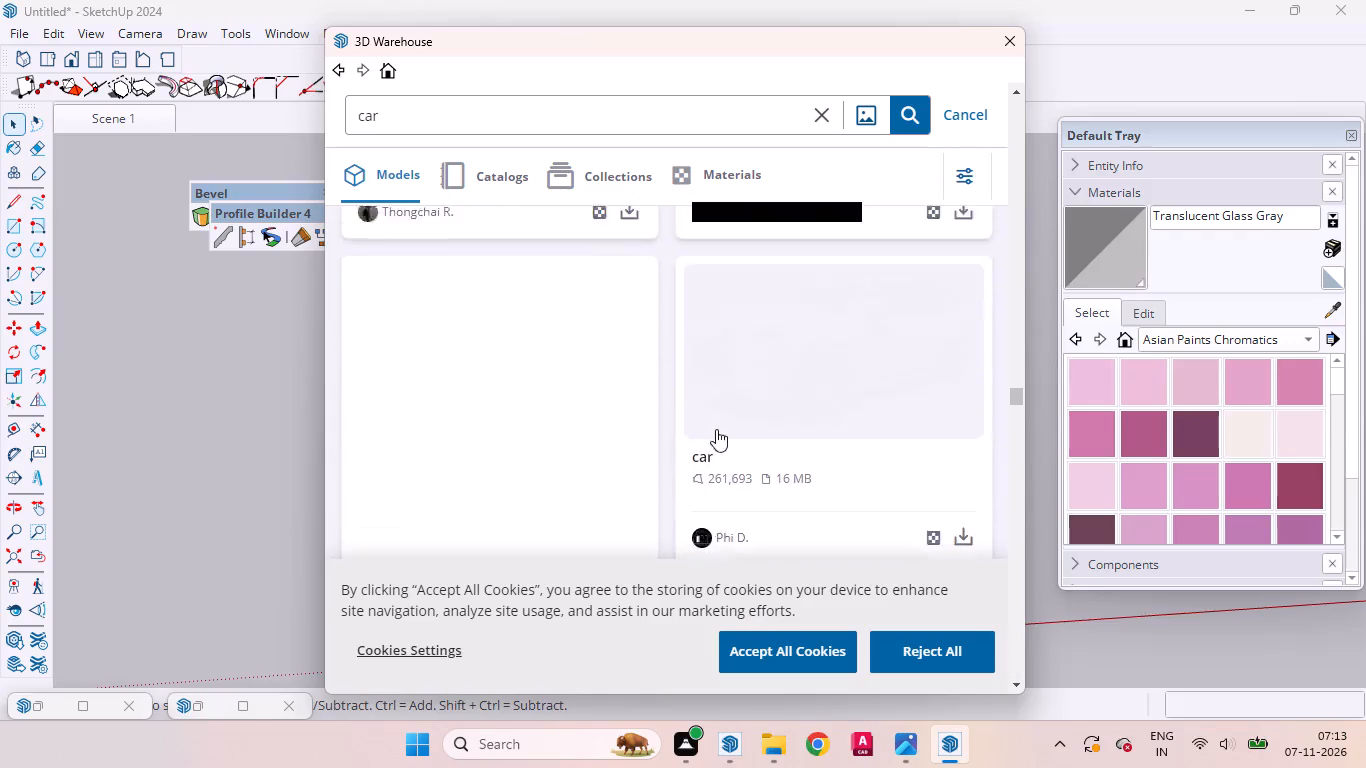
pyautogui.scroll(1, 716, 429)
pyautogui.scroll(-2, 718, 426)
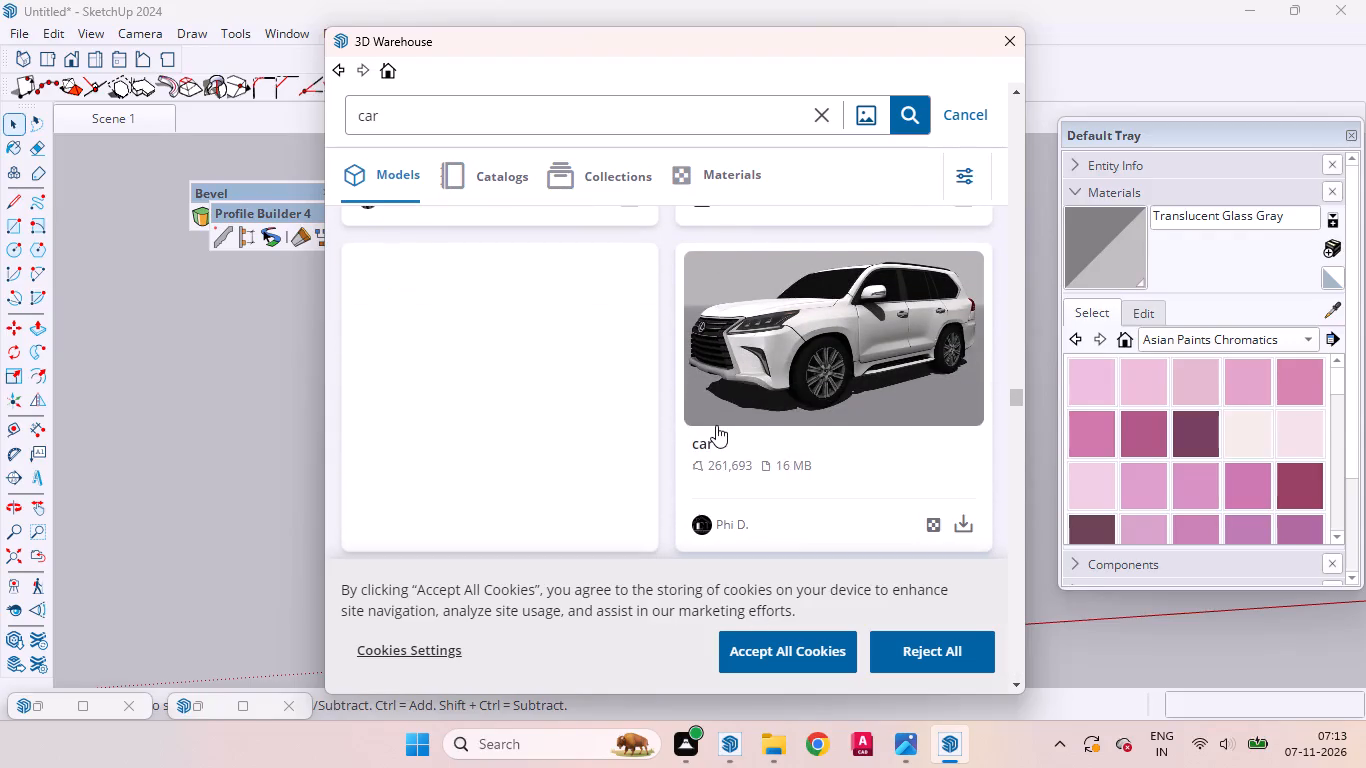
pyautogui.scroll(4, 716, 425)
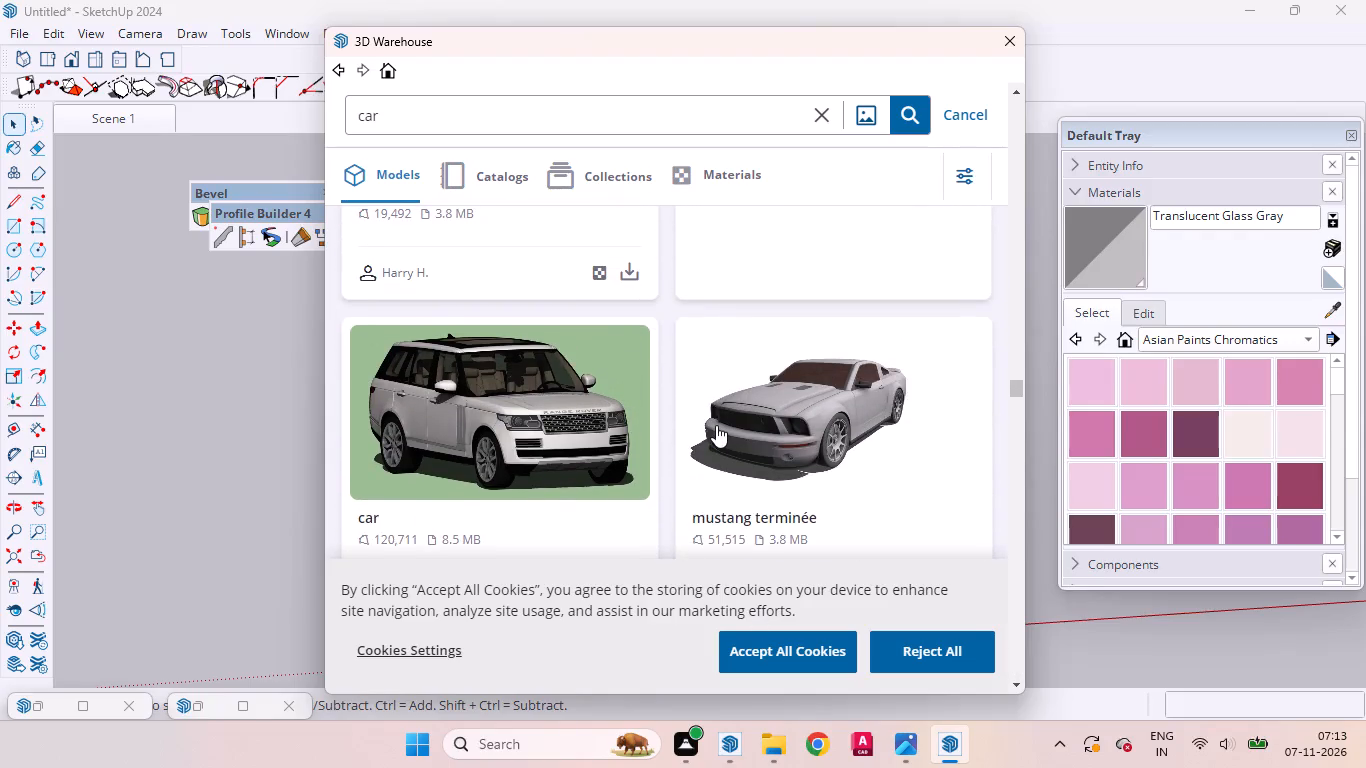
pyautogui.scroll(-2, 716, 425)
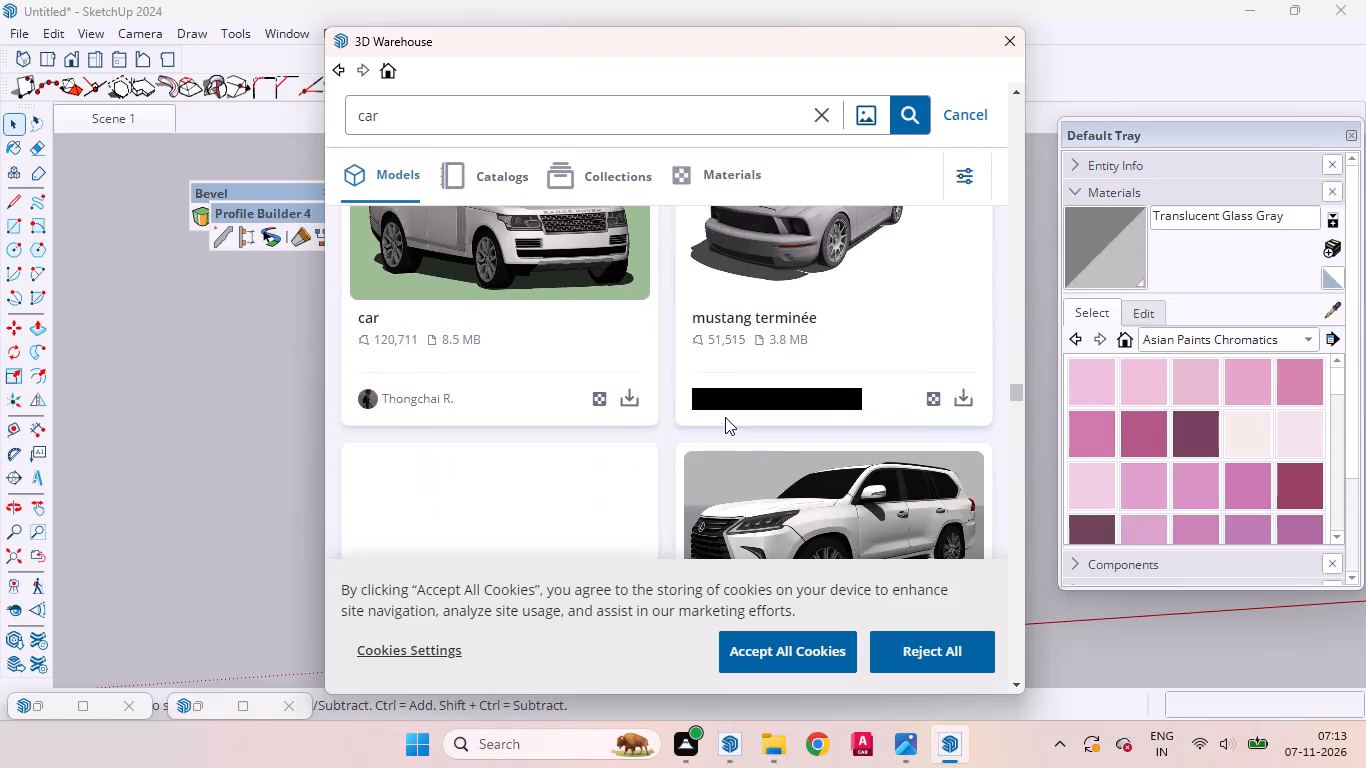
pyautogui.scroll(1, 725, 417)
pyautogui.scroll(-1, 725, 417)
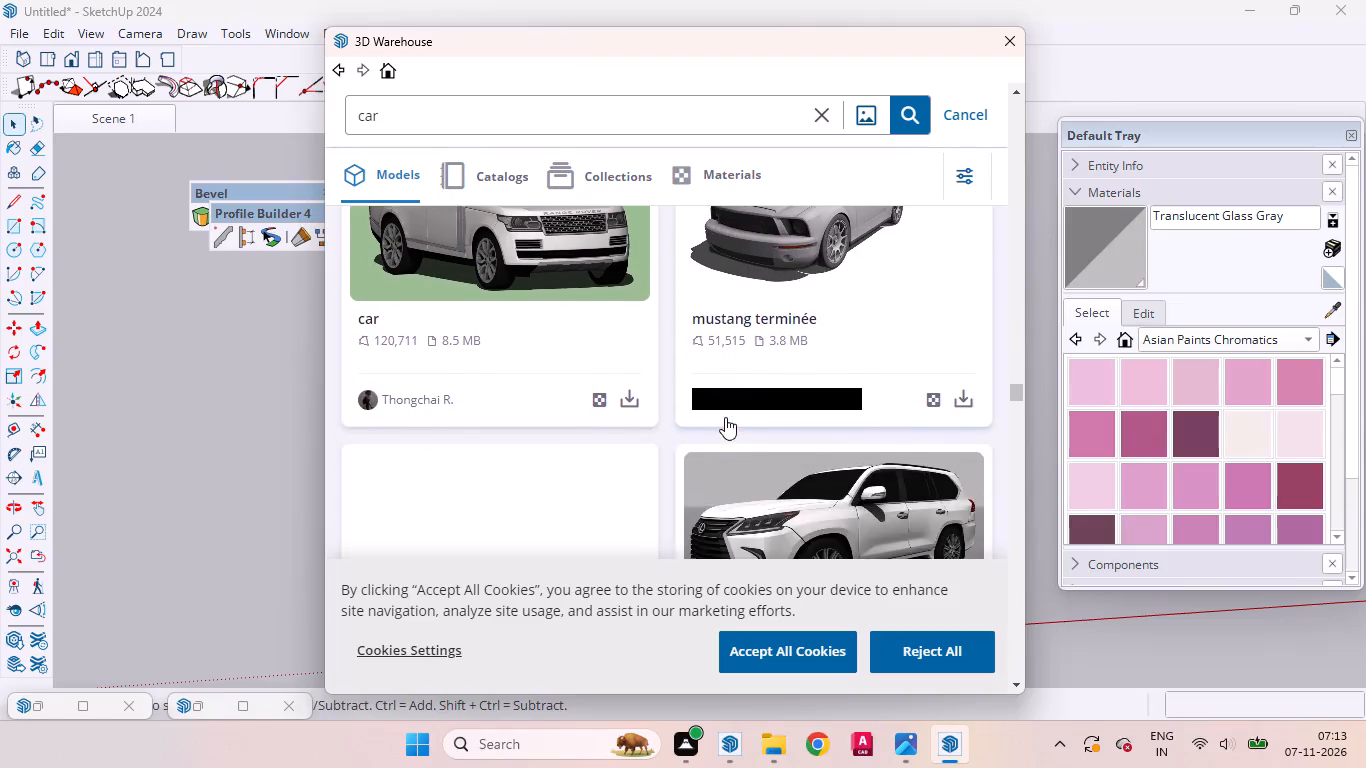
pyautogui.scroll(2, 725, 417)
pyautogui.scroll(-5, 725, 417)
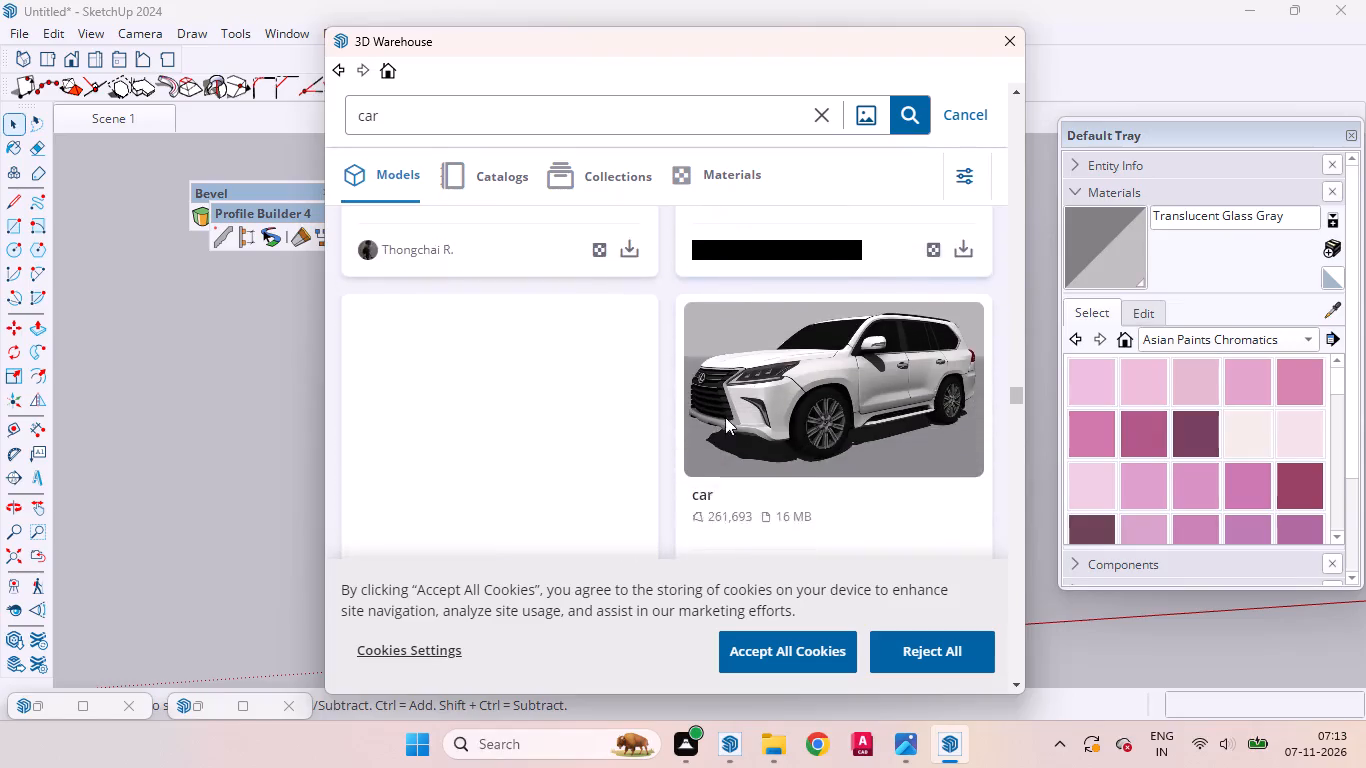
pyautogui.scroll(-1, 725, 417)
pyautogui.scroll(3, 725, 417)
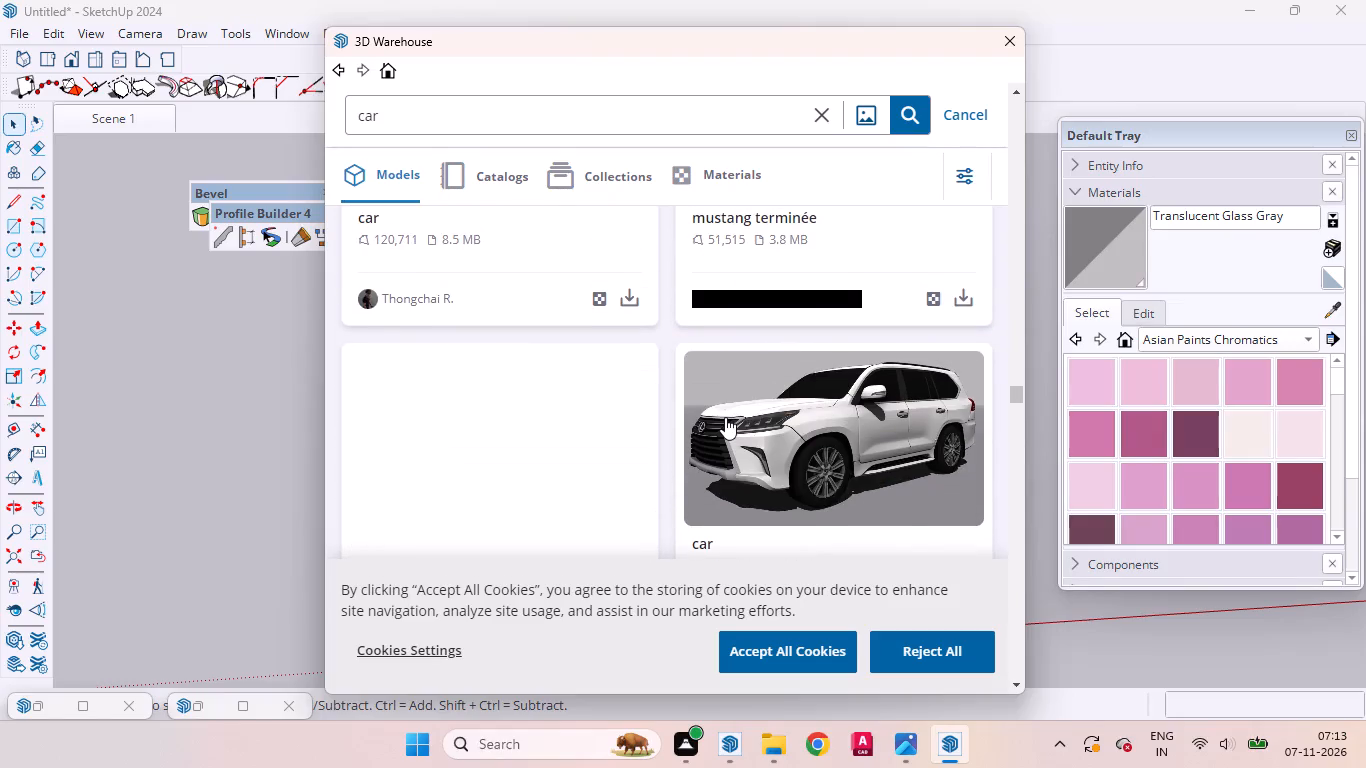
# Examine the further "car" results, including sedans, pickups and sports cars, for a model that suits the house.
pyautogui.scroll(-6, 725, 417)
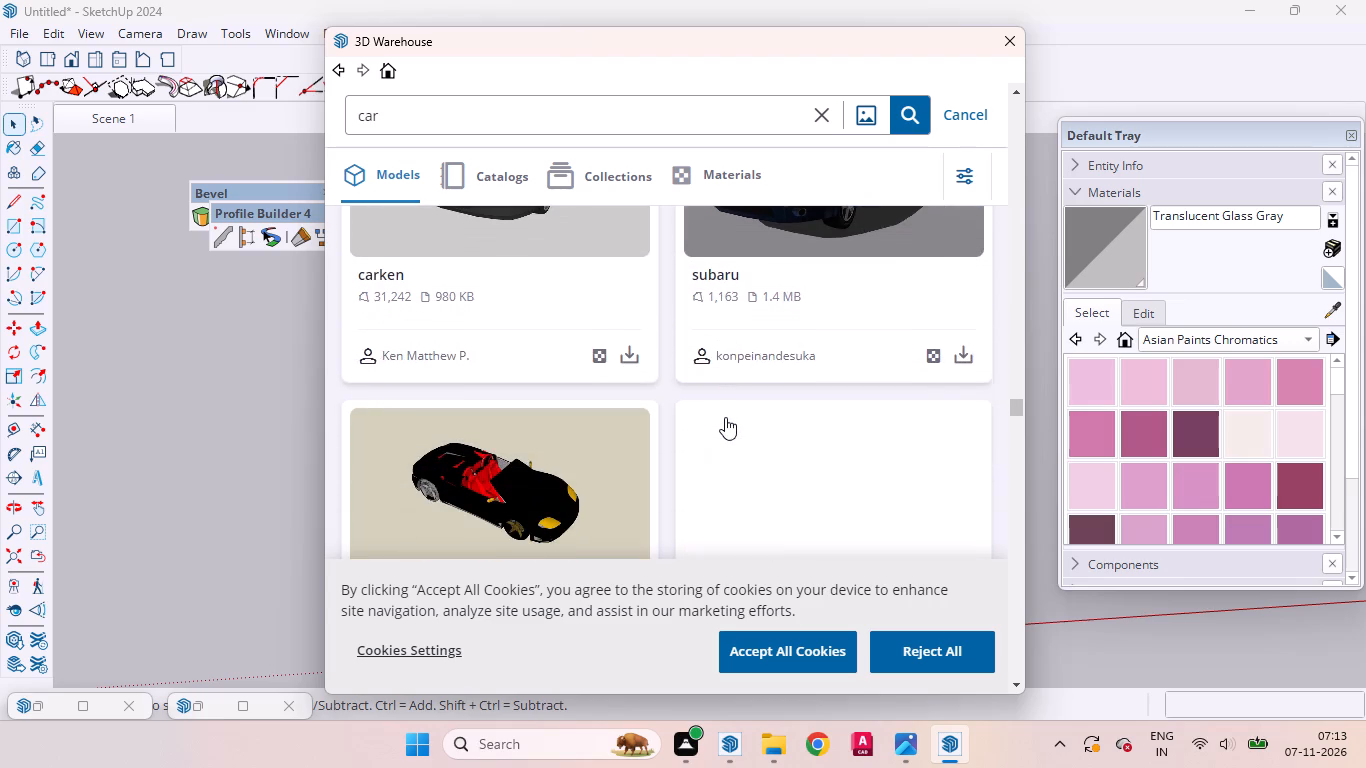
pyautogui.scroll(-4, 725, 417)
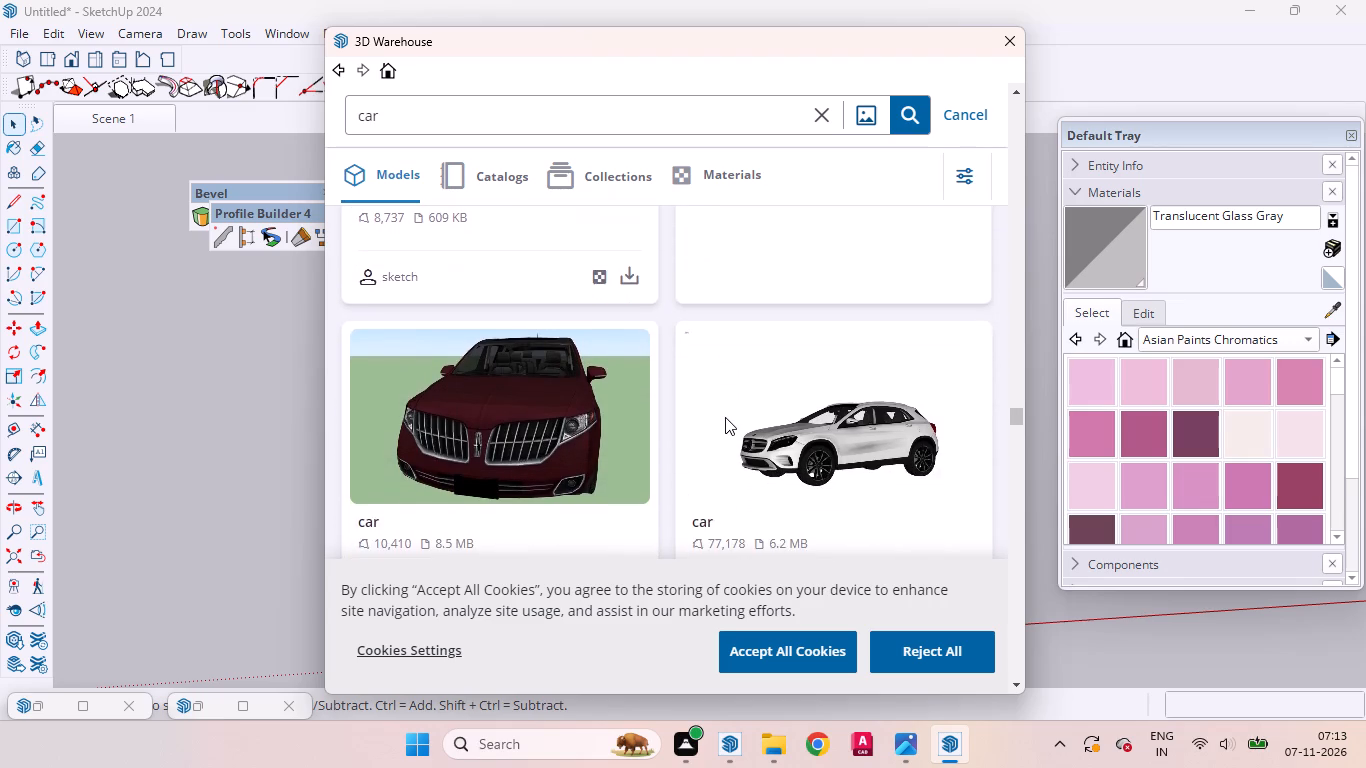
pyautogui.scroll(-2, 725, 417)
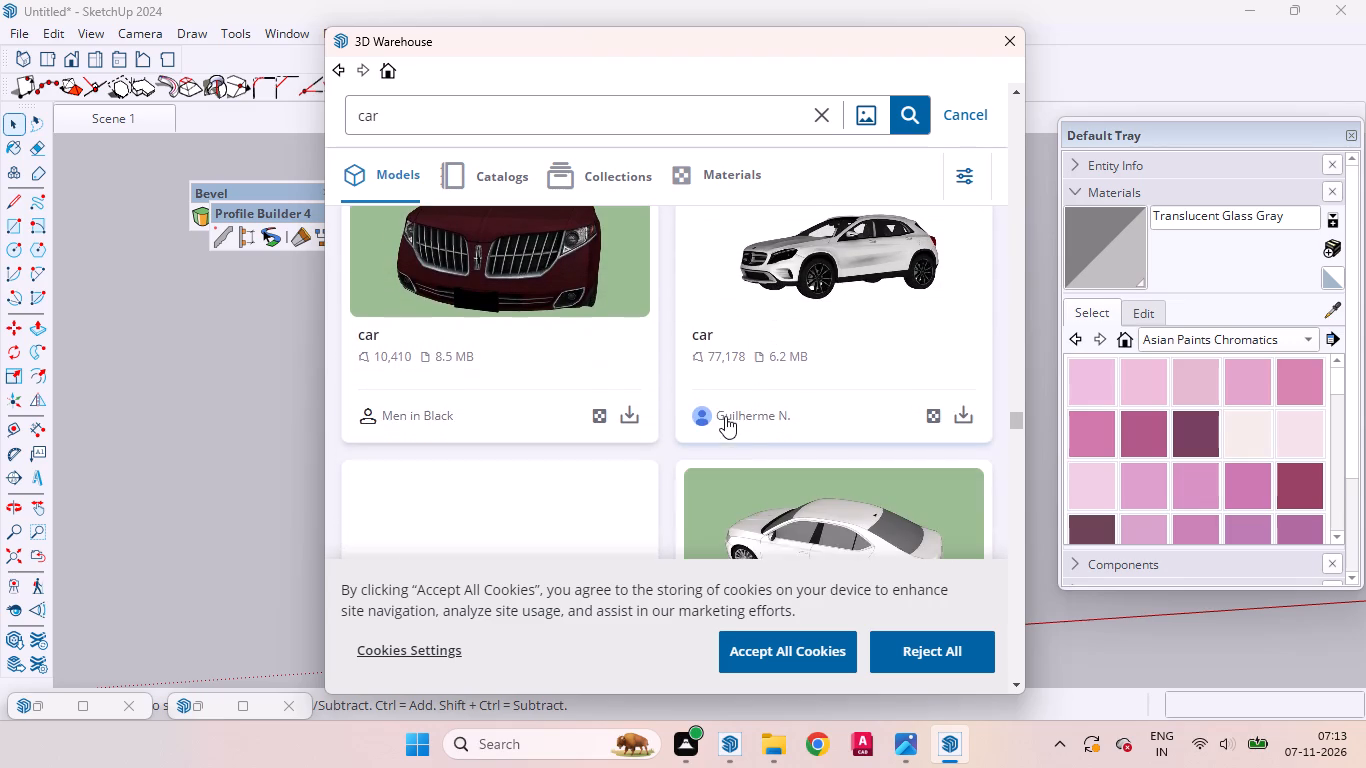
pyautogui.scroll(-11, 725, 416)
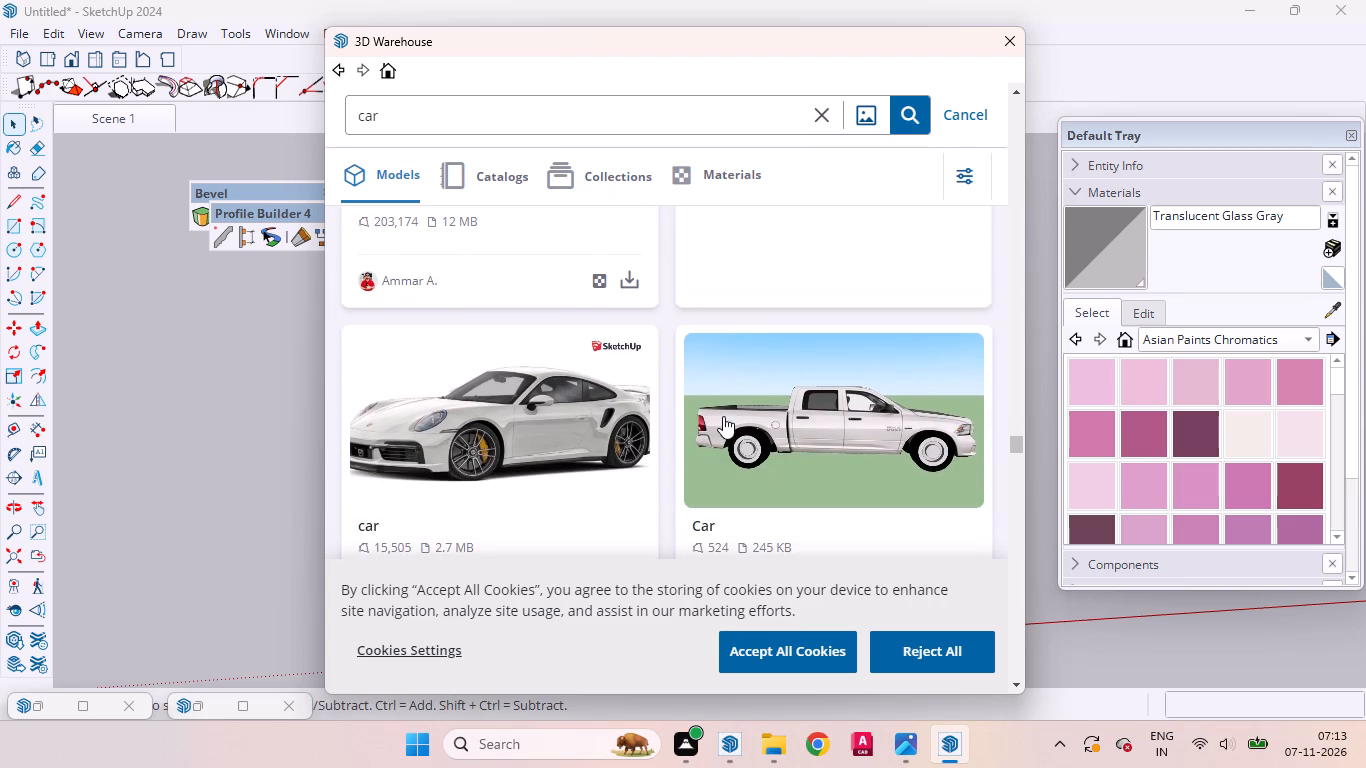
pyautogui.scroll(-2, 723, 416)
pyautogui.scroll(1, 723, 416)
pyautogui.scroll(-4, 723, 416)
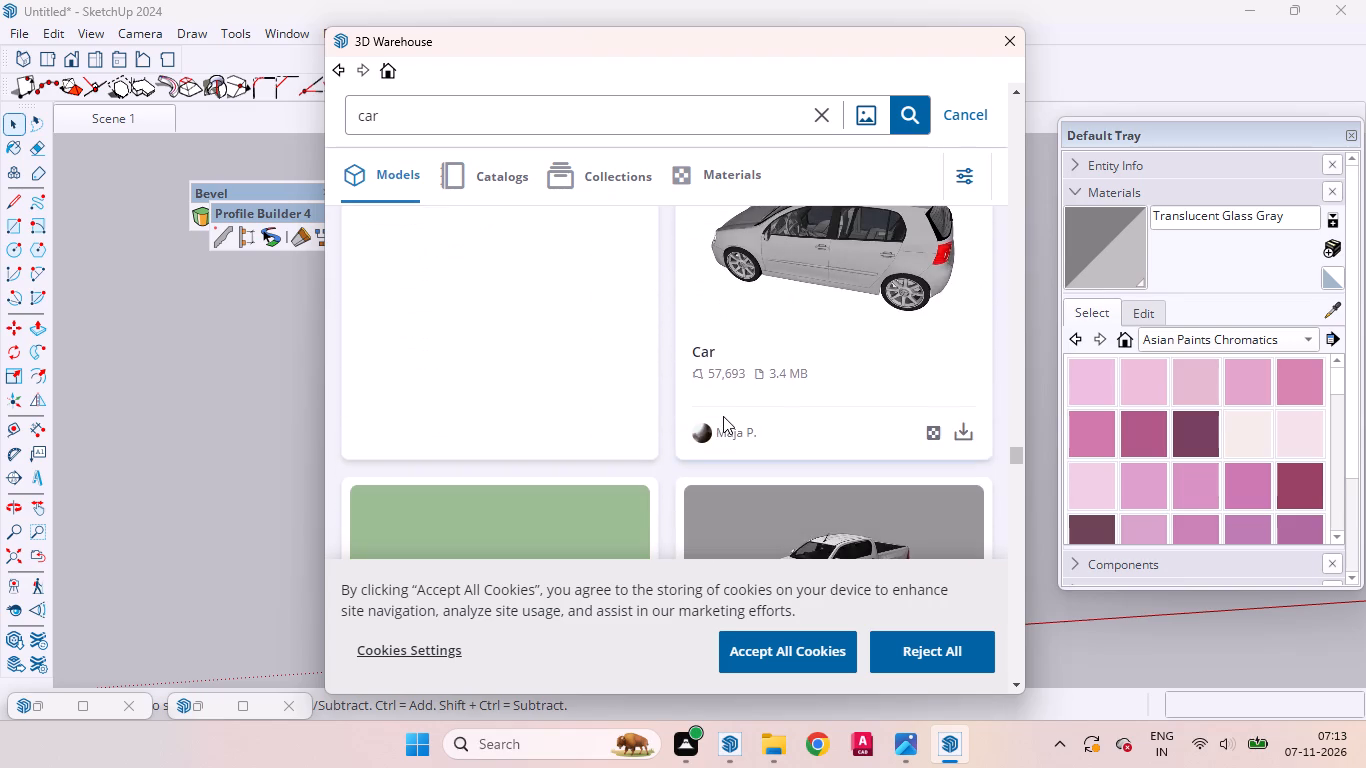
pyautogui.scroll(2, 723, 416)
pyautogui.scroll(-7, 723, 416)
pyautogui.scroll(1, 723, 416)
pyautogui.scroll(-1, 723, 416)
pyautogui.scroll(1, 723, 416)
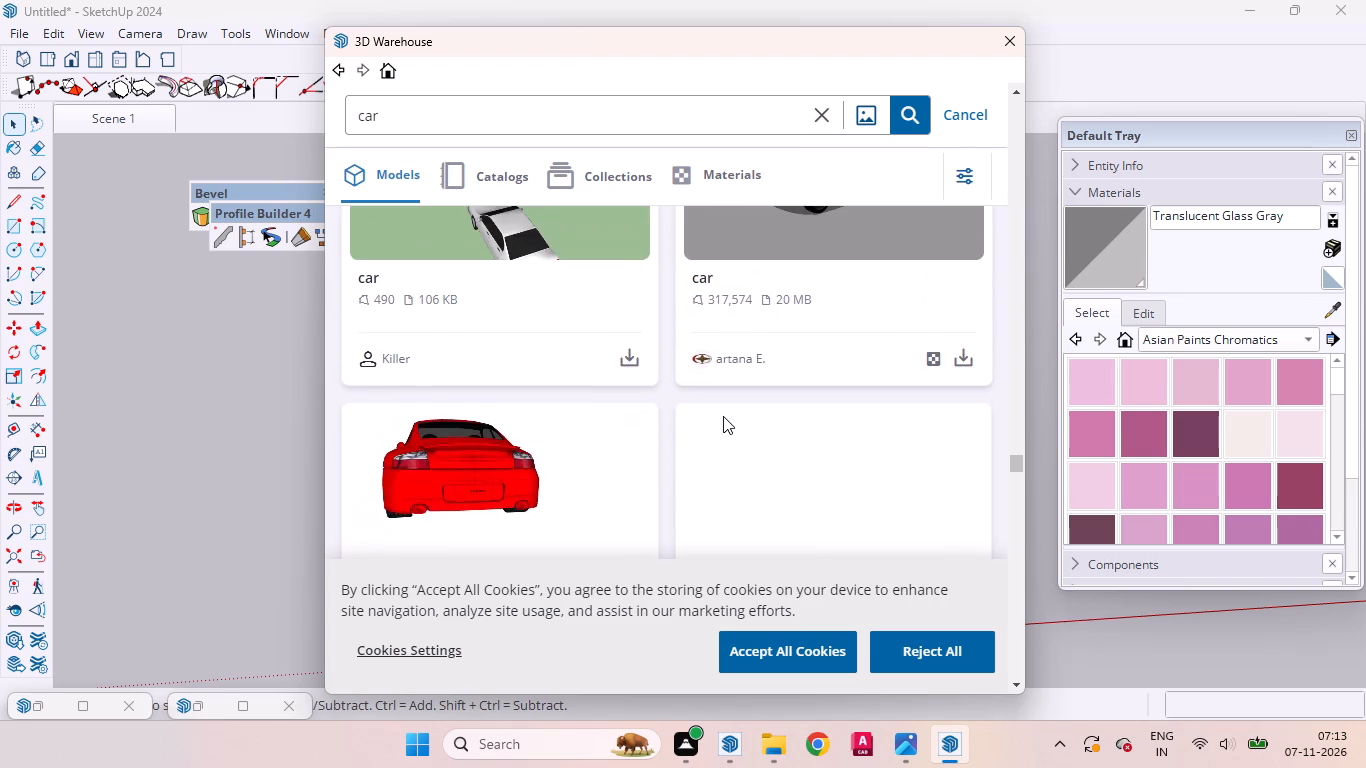
pyautogui.scroll(3, 723, 416)
pyautogui.scroll(-2, 723, 416)
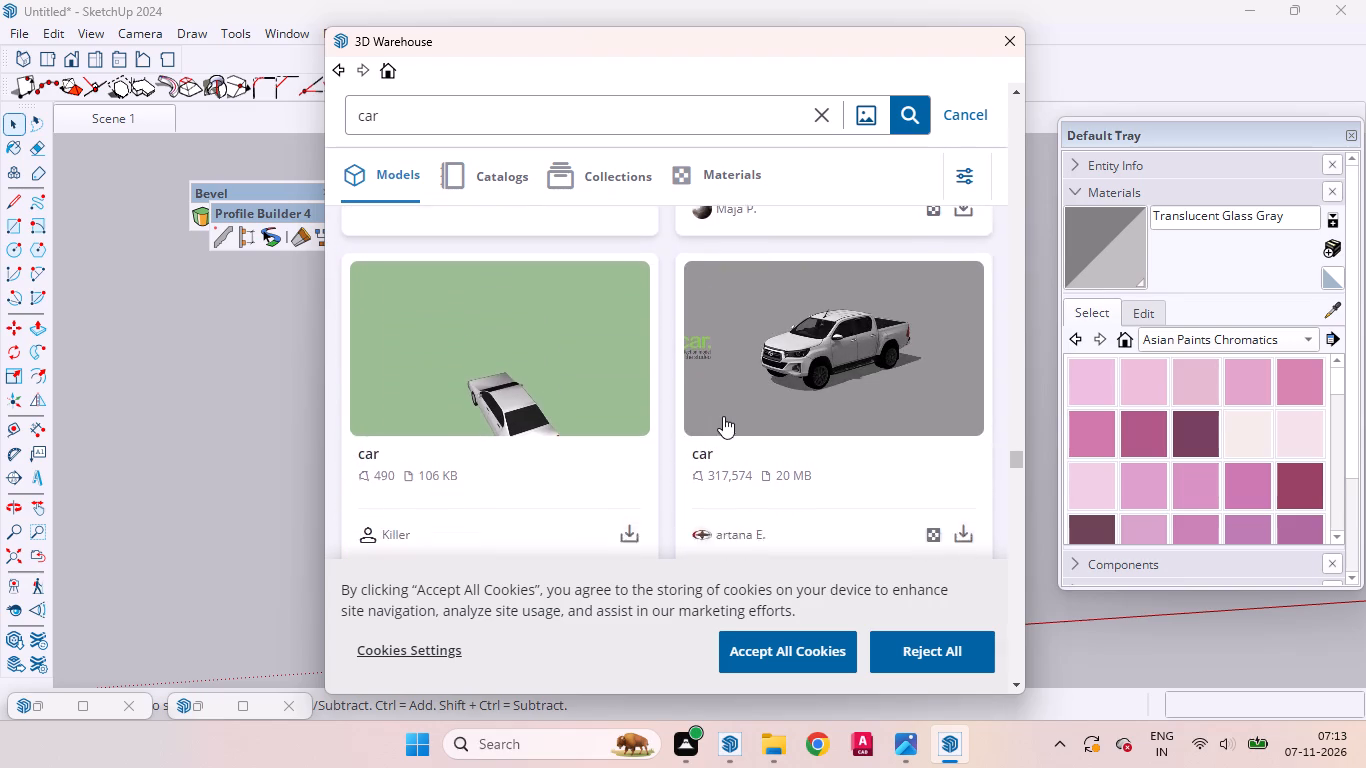
pyautogui.scroll(-7, 723, 416)
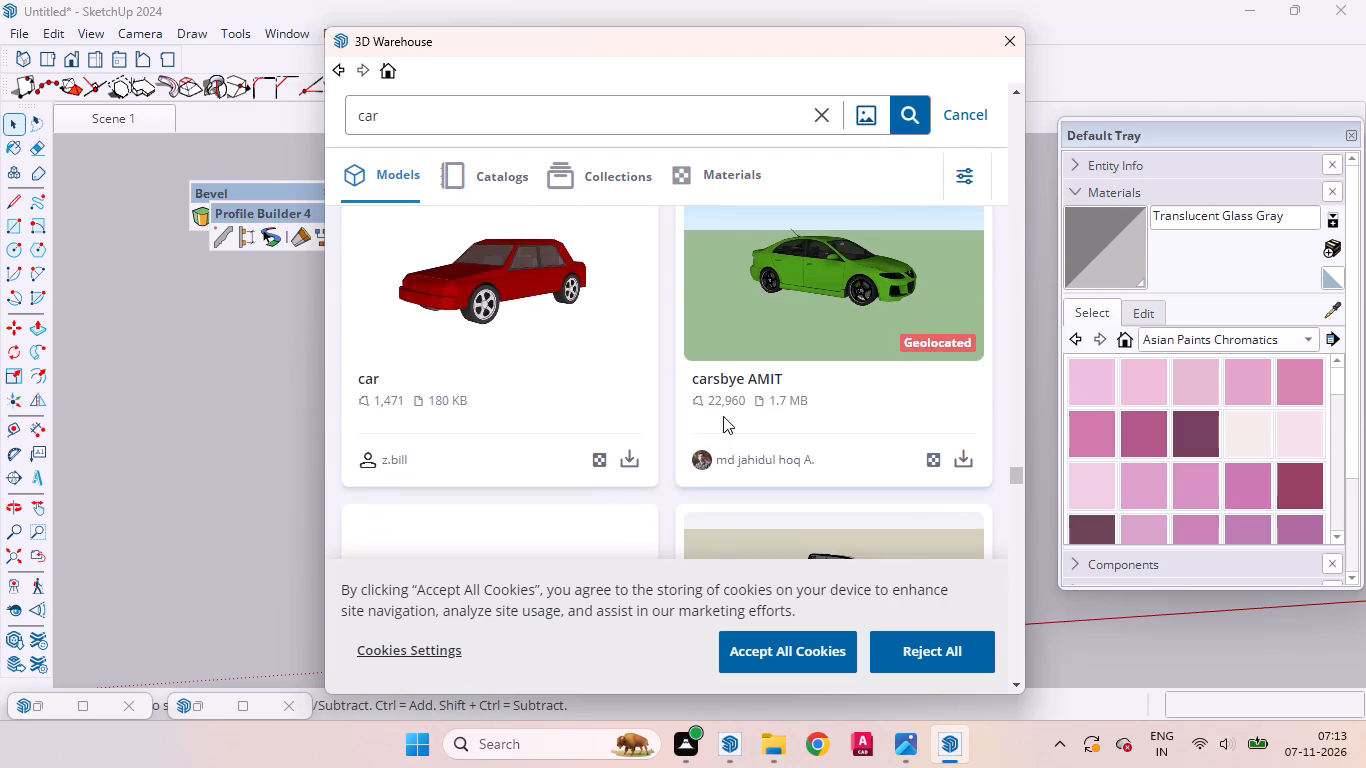
pyautogui.scroll(-5, 723, 416)
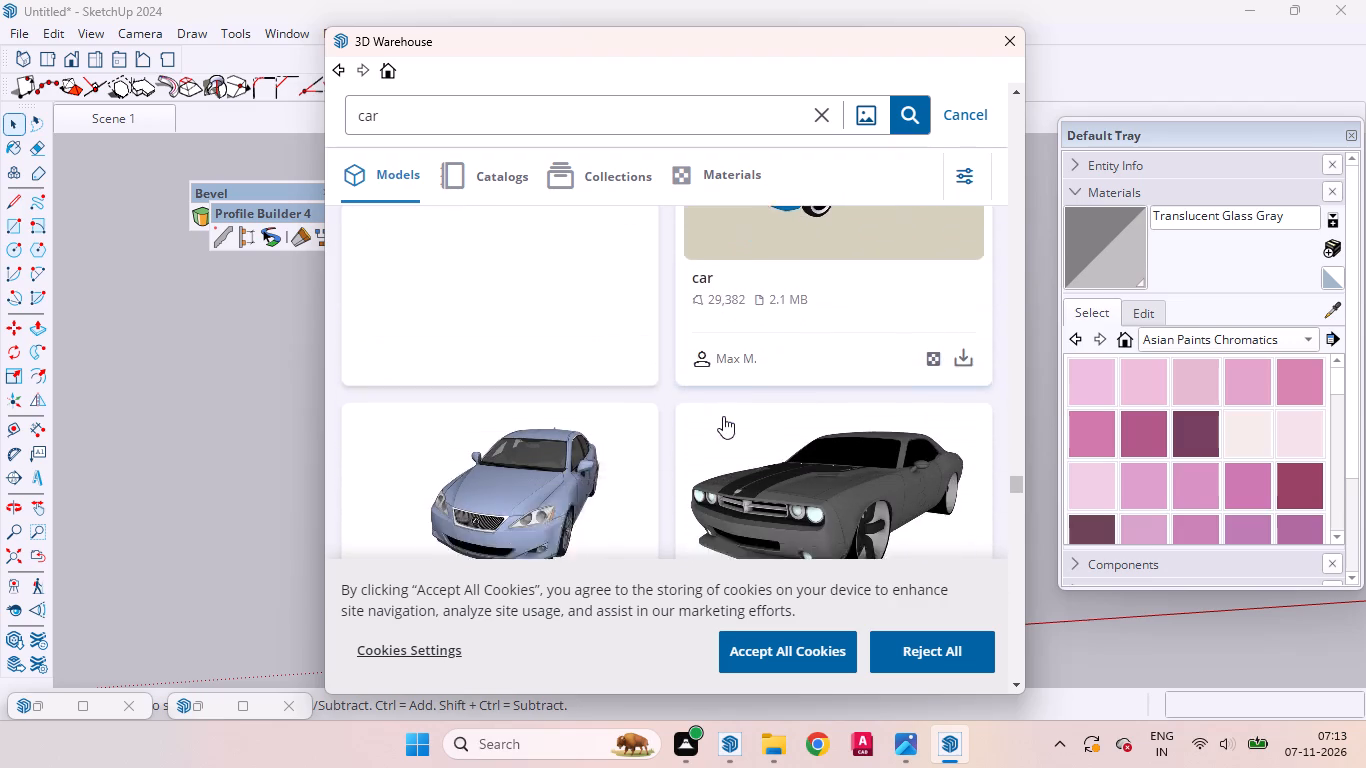
pyautogui.scroll(-4, 723, 416)
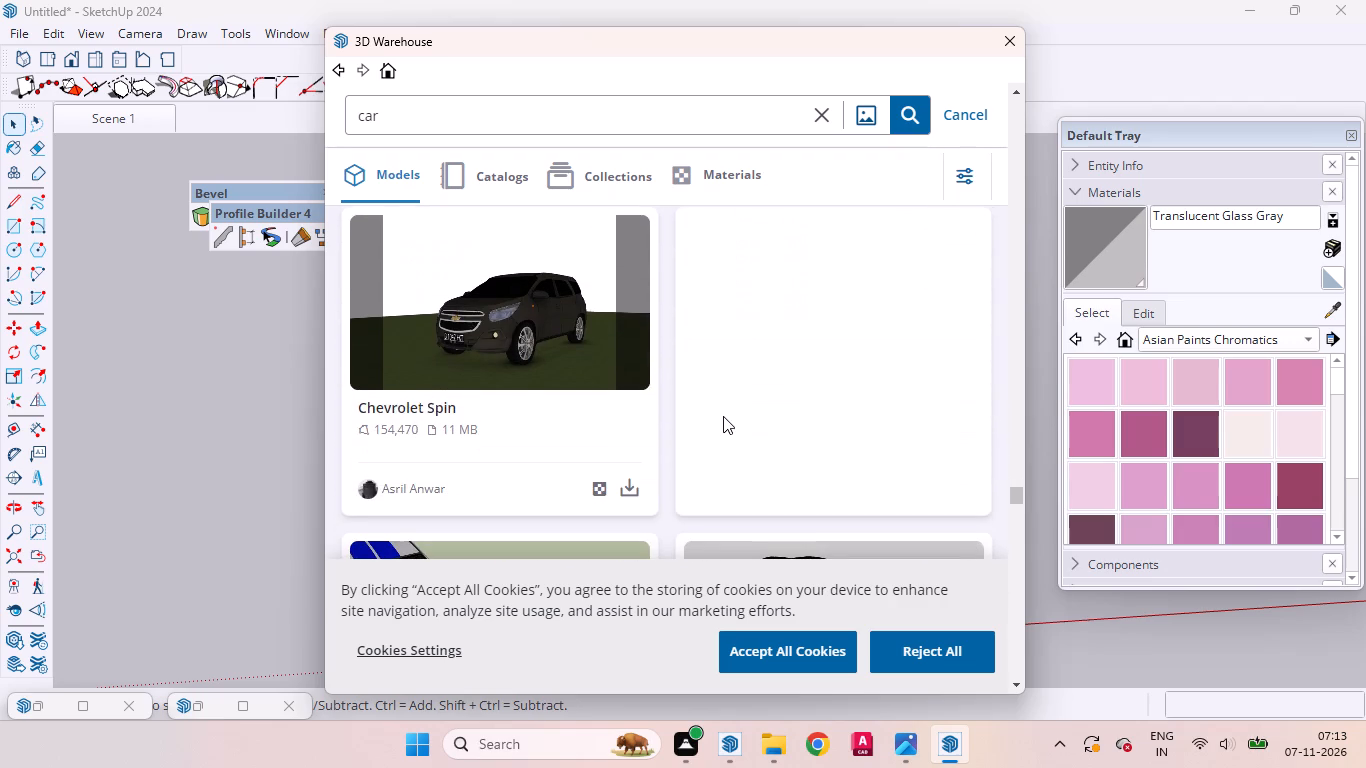
pyautogui.scroll(-3, 723, 416)
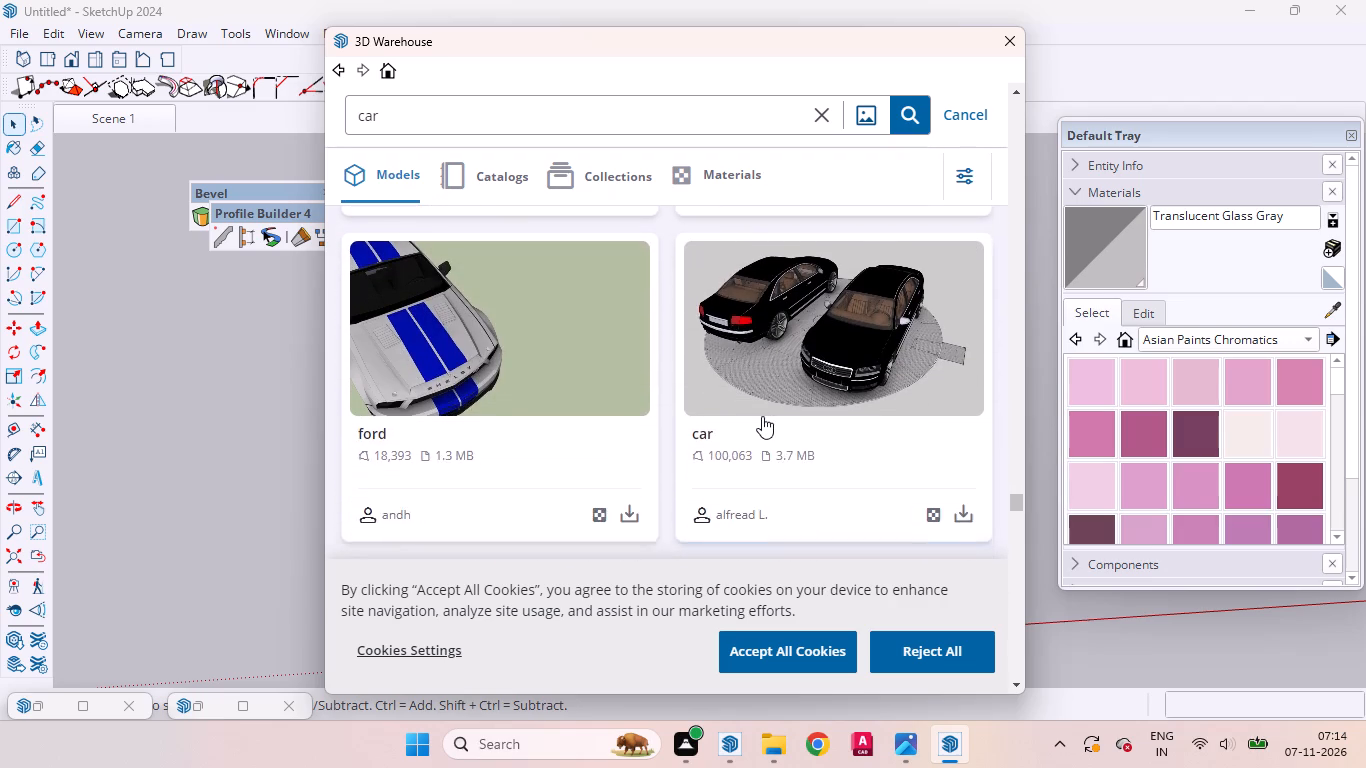
pyautogui.scroll(-8, 762, 416)
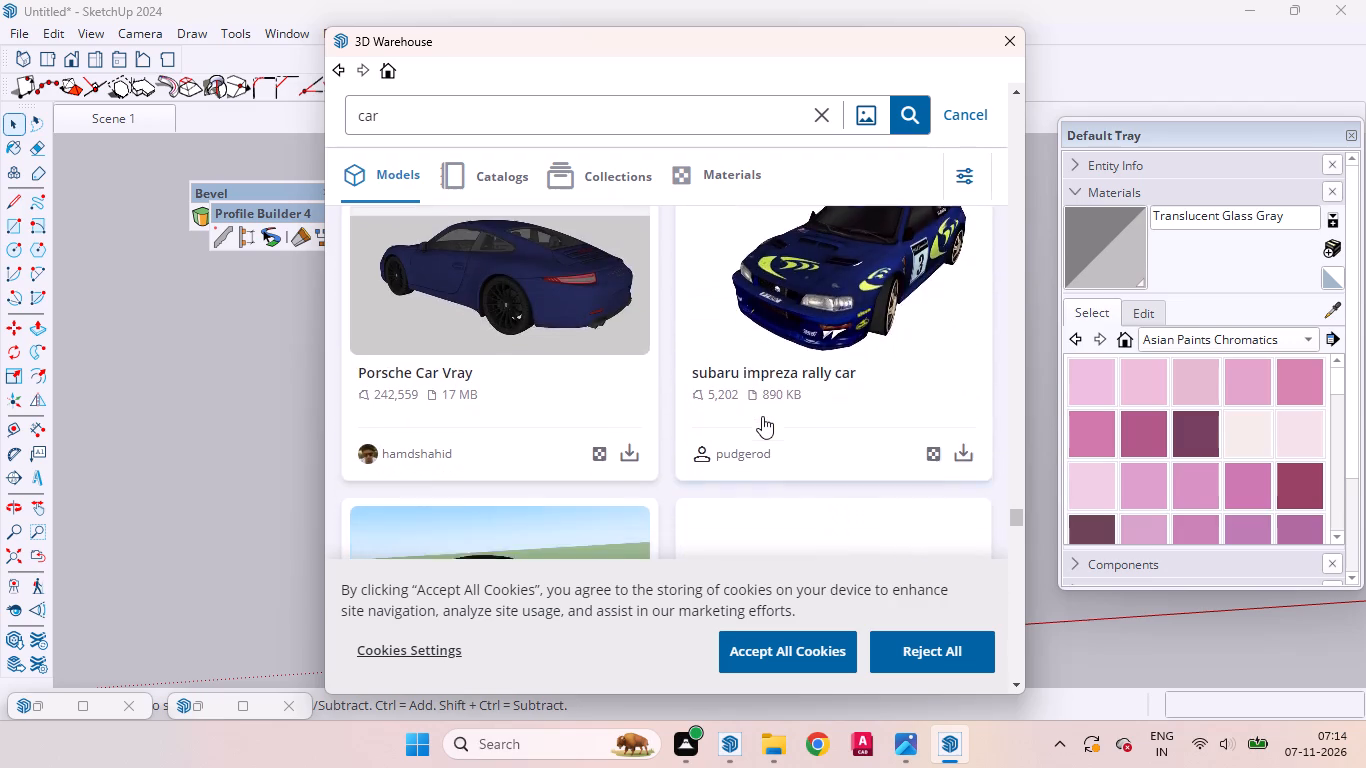
pyautogui.scroll(-6, 762, 416)
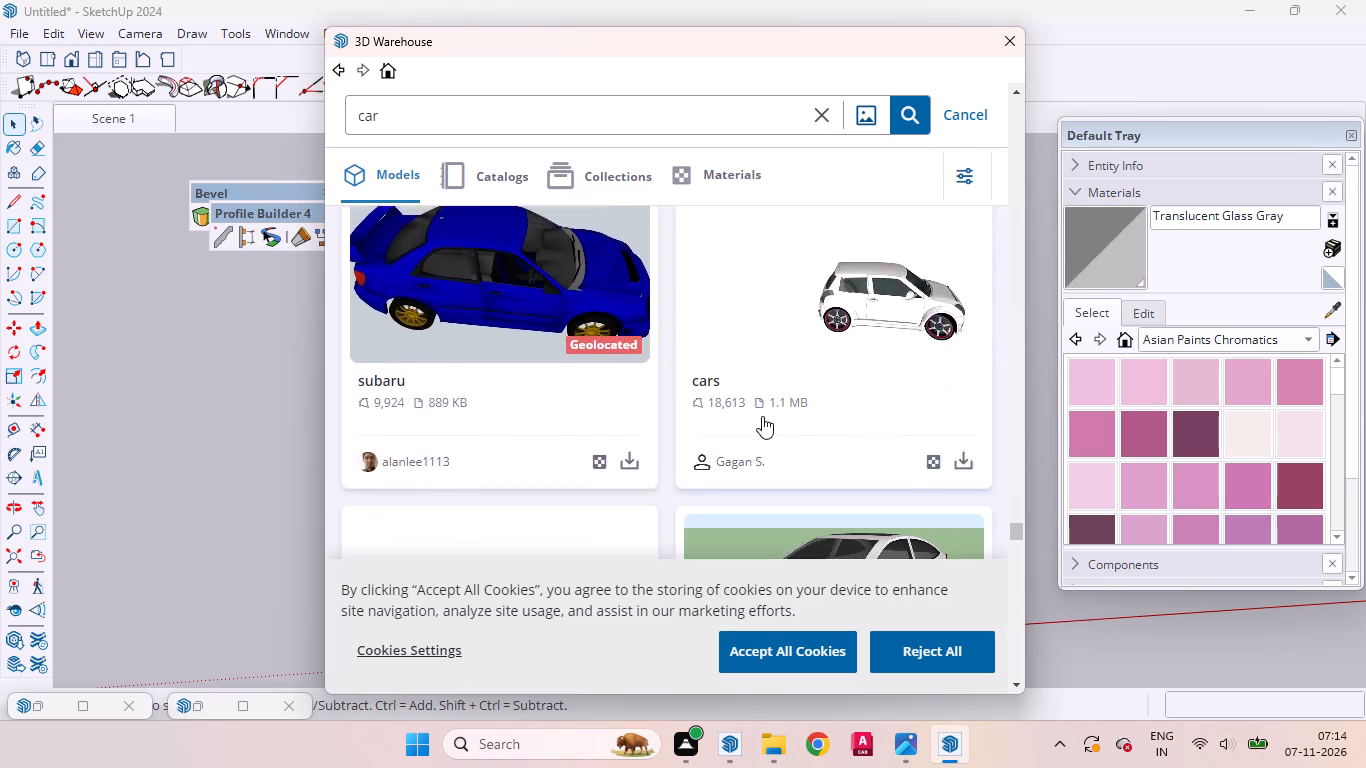
pyautogui.scroll(-6, 762, 416)
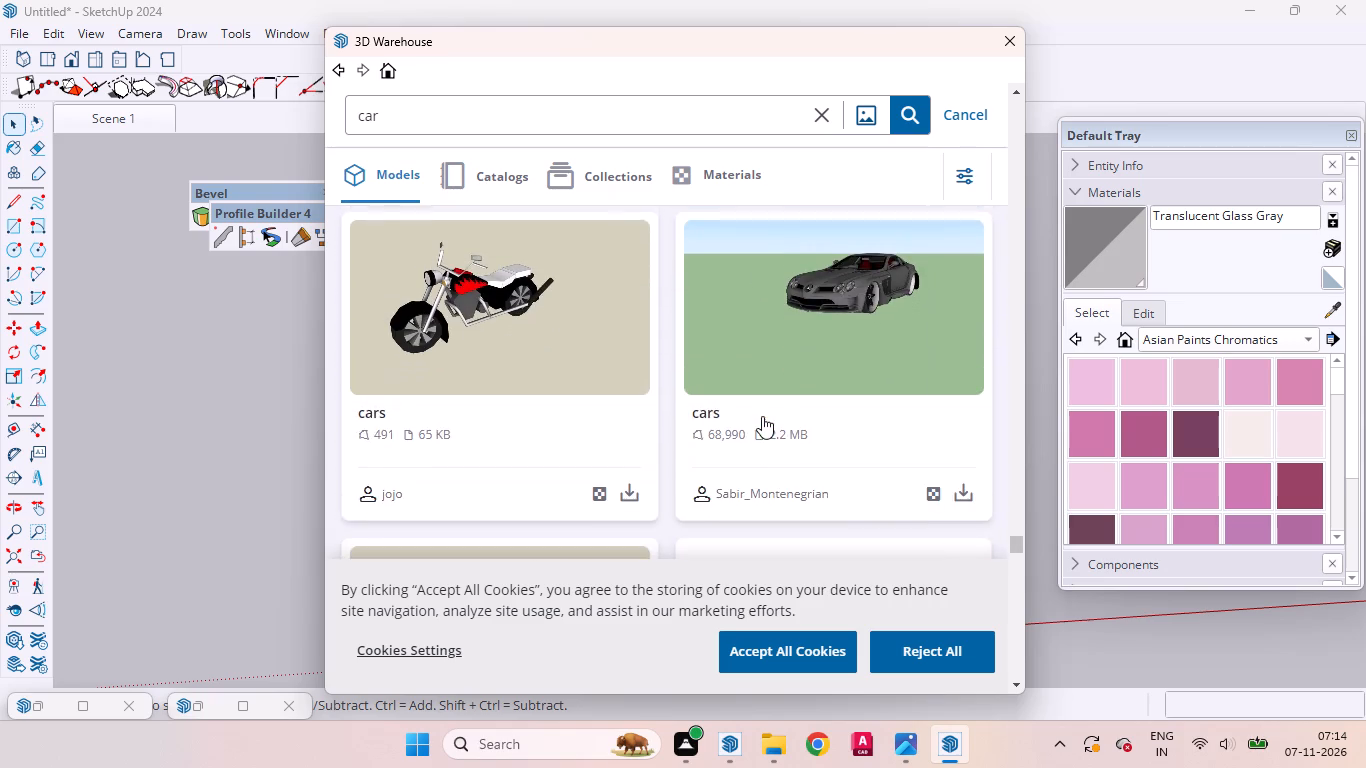
pyautogui.scroll(-3, 762, 416)
# Review the already viewed car results again, back to the white Range Rover SUV with a 4.6 MB file.
pyautogui.scroll(11, 762, 416)
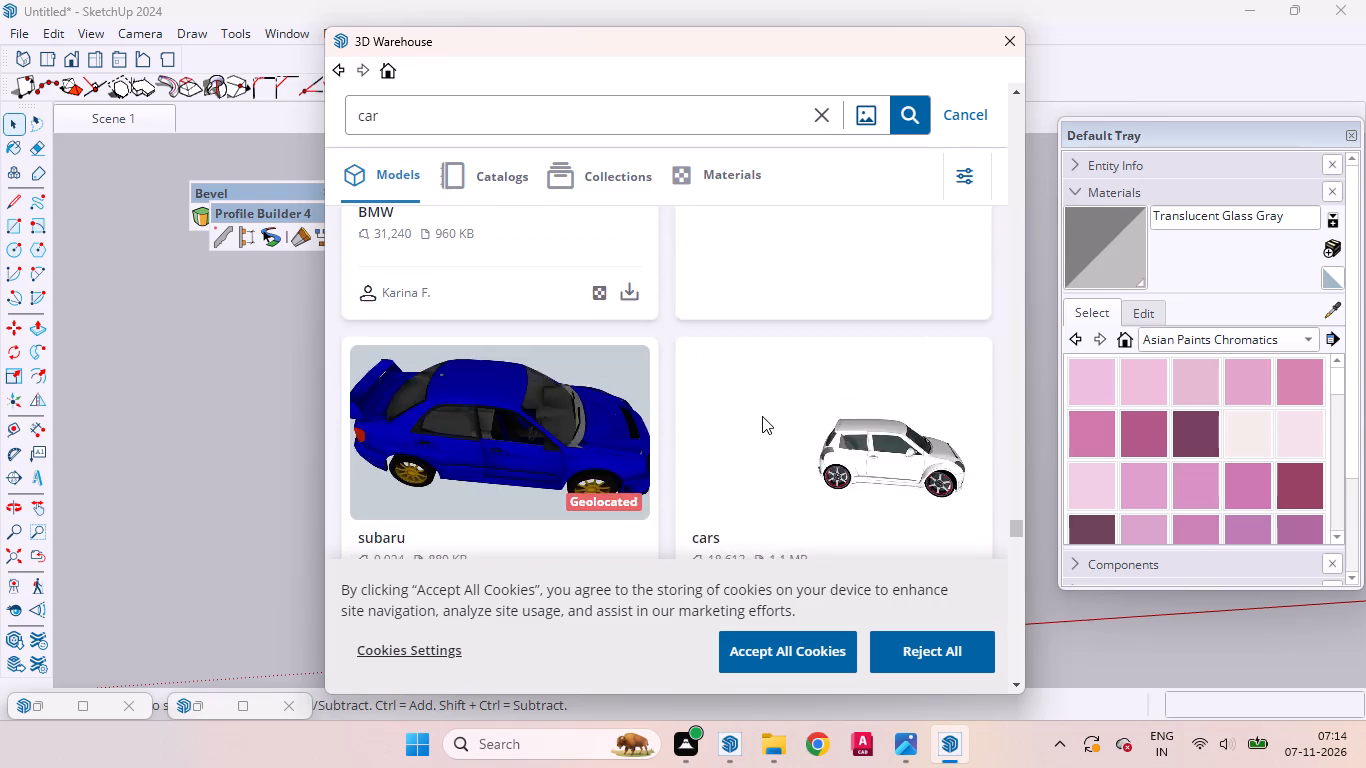
pyautogui.scroll(20, 762, 416)
pyautogui.scroll(2, 762, 416)
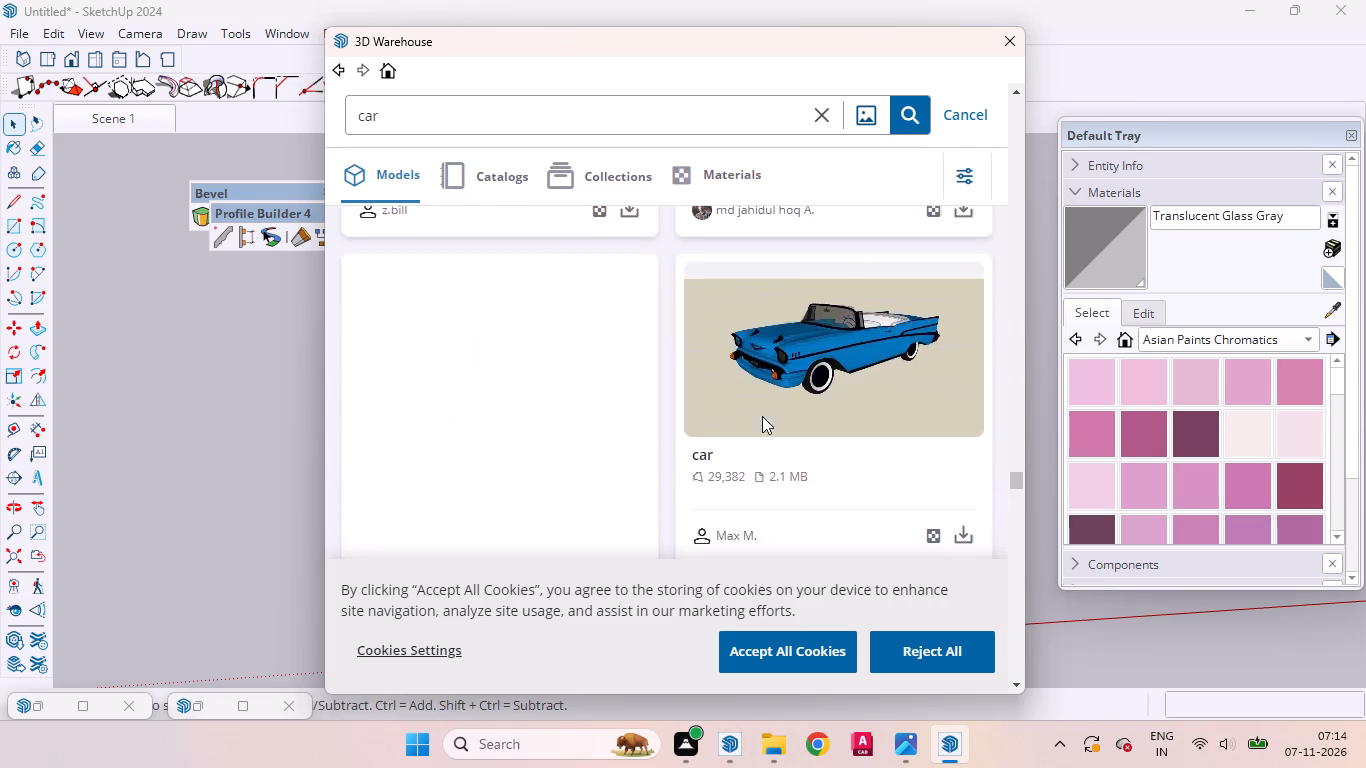
pyautogui.scroll(13, 762, 416)
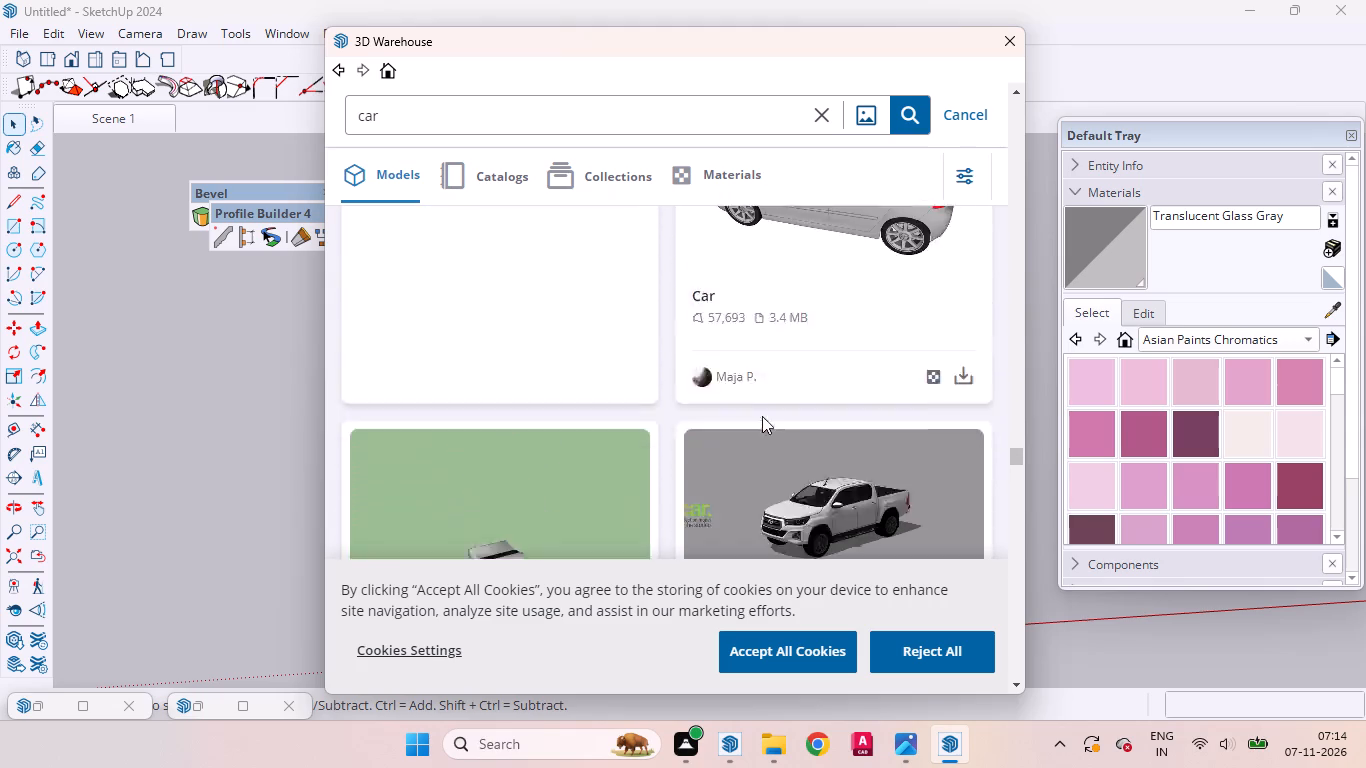
pyautogui.scroll(6, 762, 416)
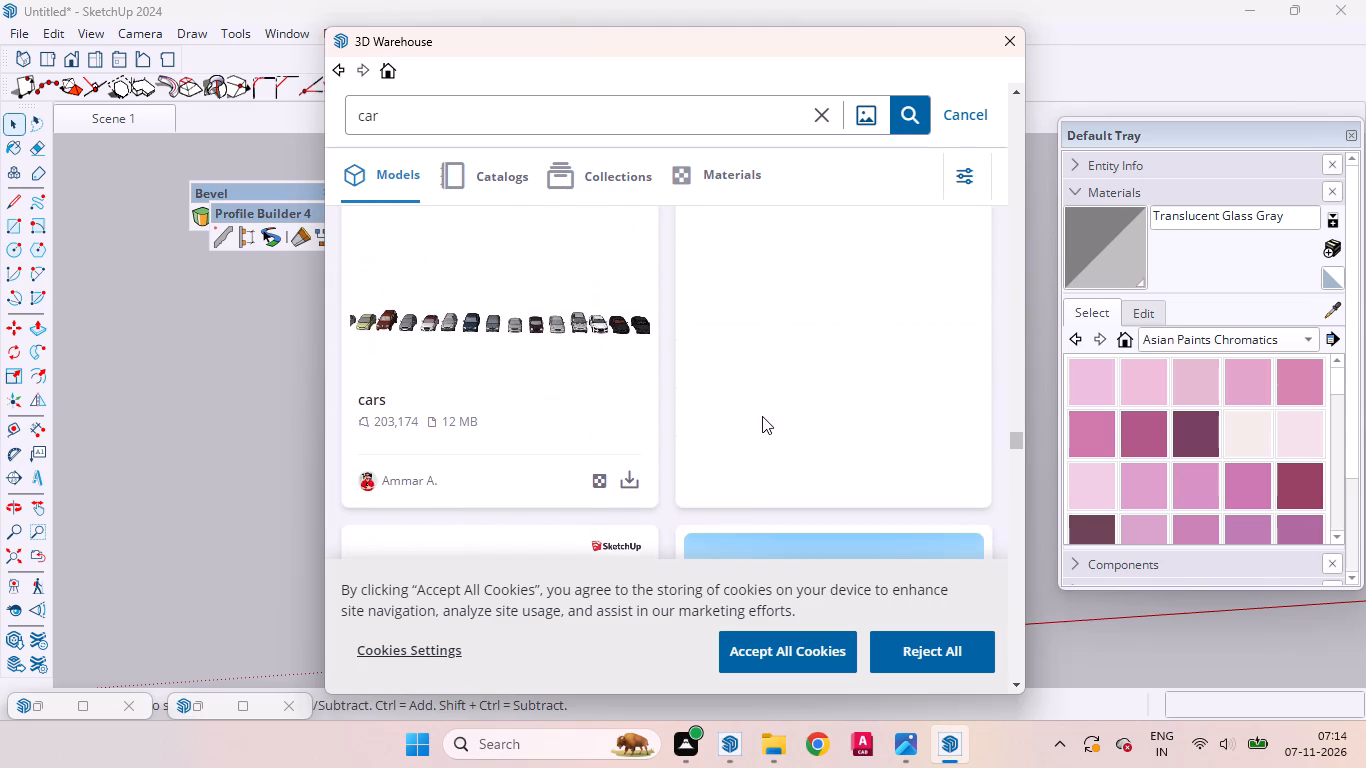
pyautogui.scroll(-3, 762, 416)
pyautogui.scroll(4, 762, 416)
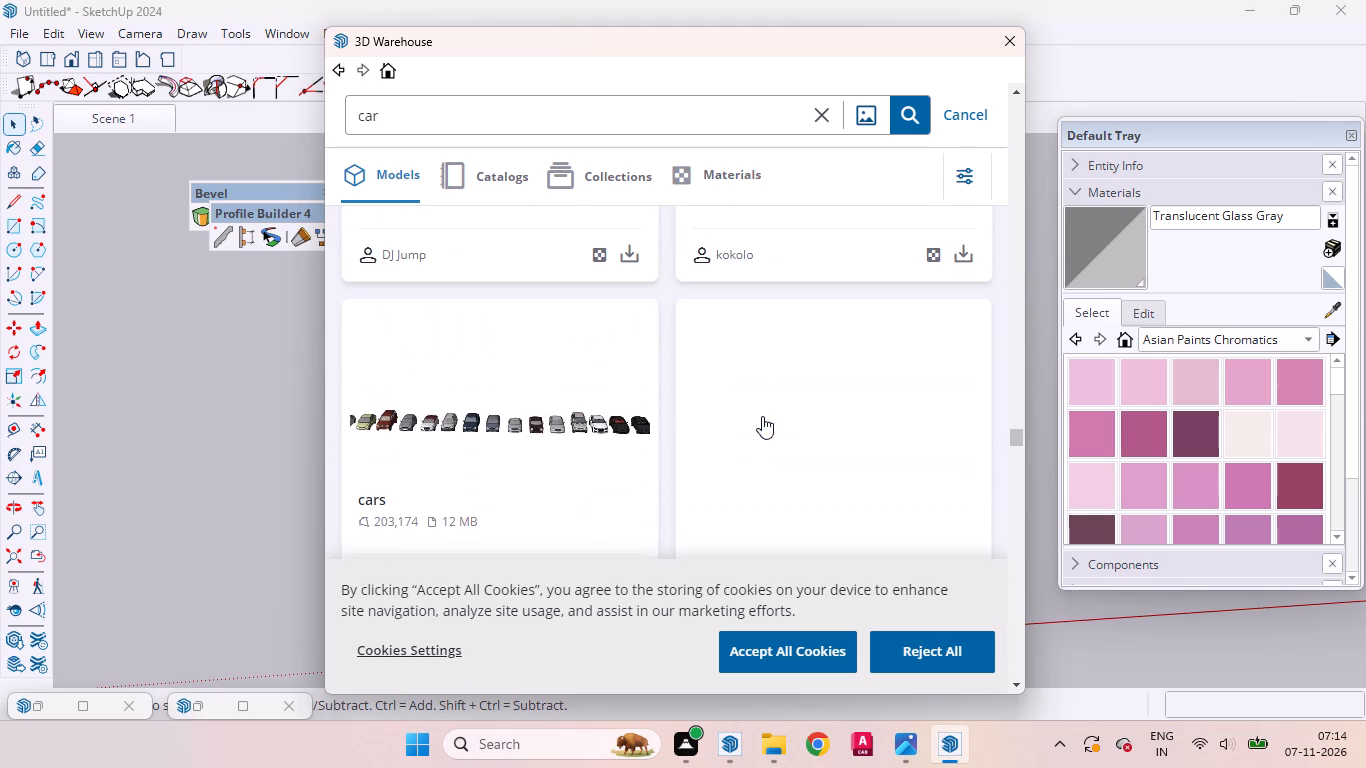
pyautogui.scroll(12, 762, 416)
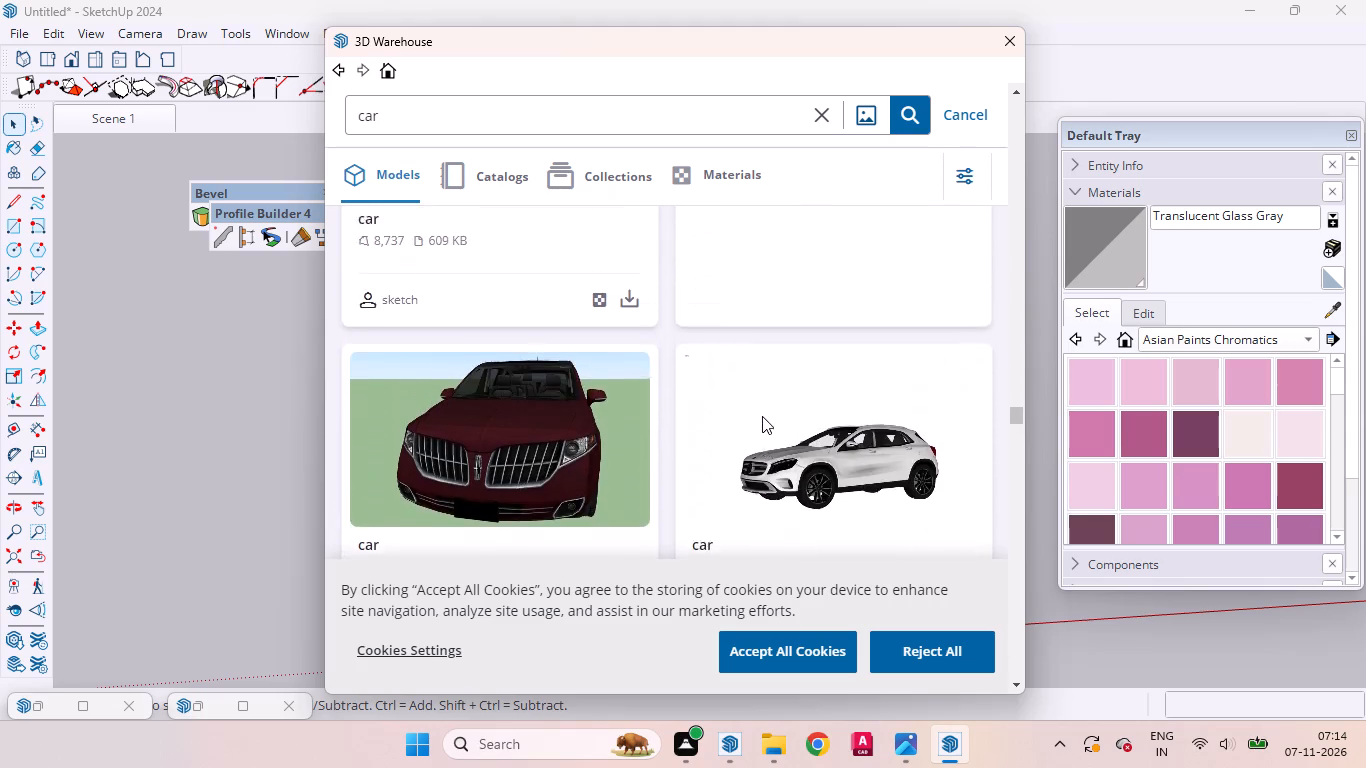
pyautogui.scroll(9, 762, 416)
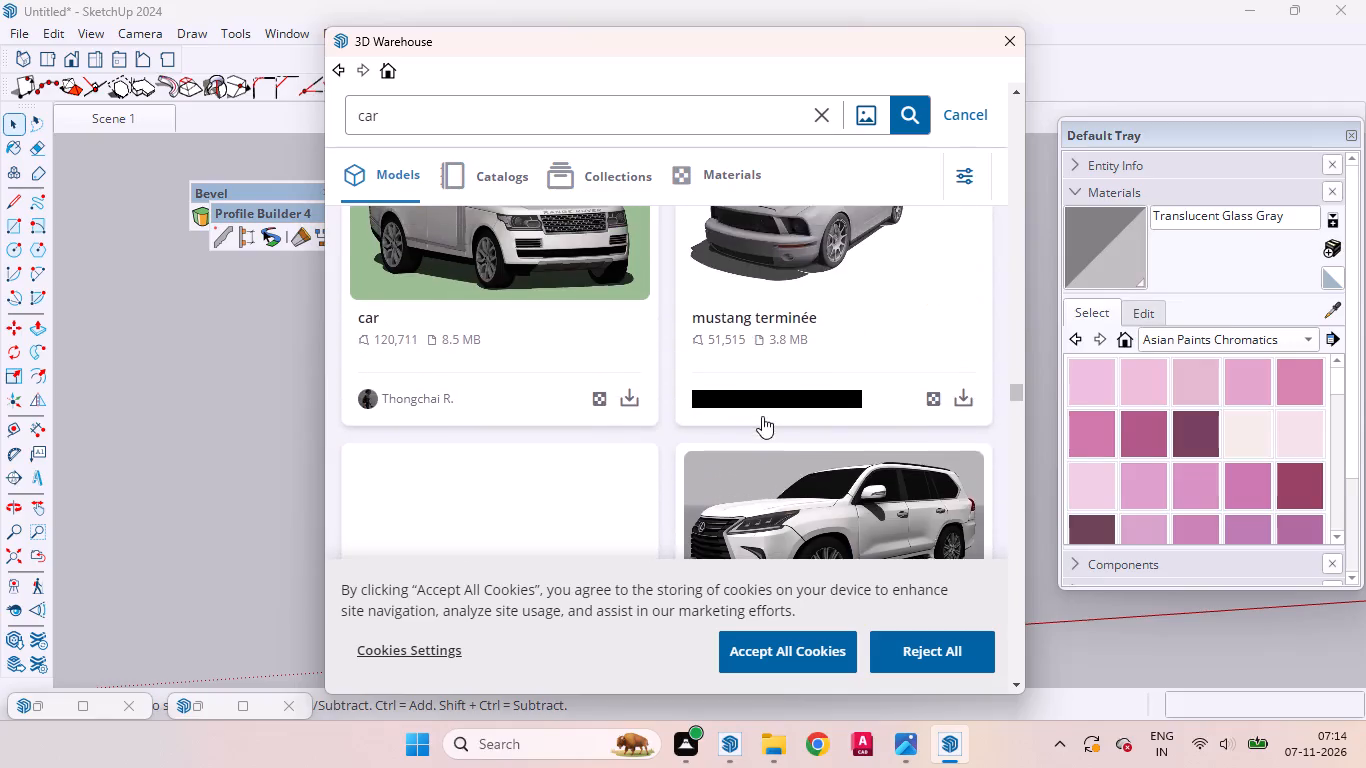
pyautogui.scroll(6, 762, 416)
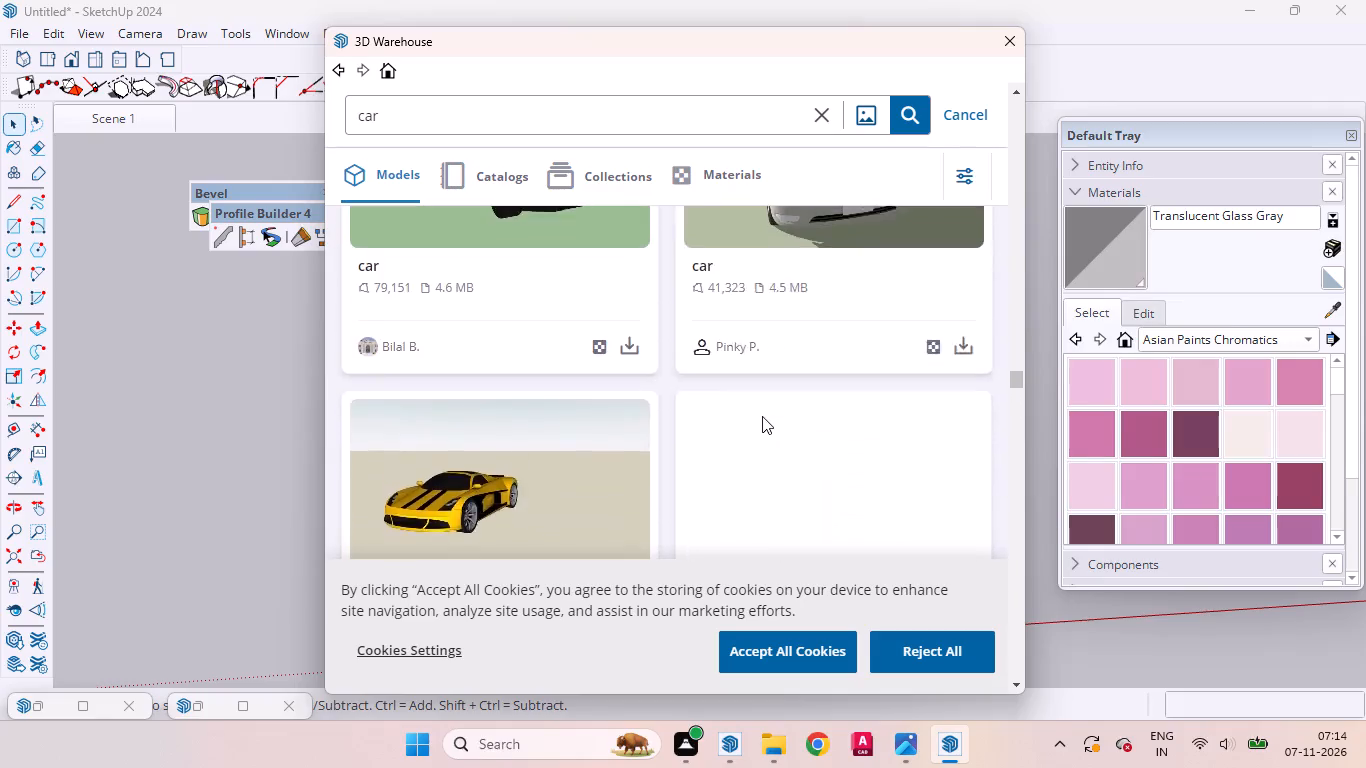
pyautogui.scroll(2, 762, 416)
pyautogui.scroll(-1, 762, 416)
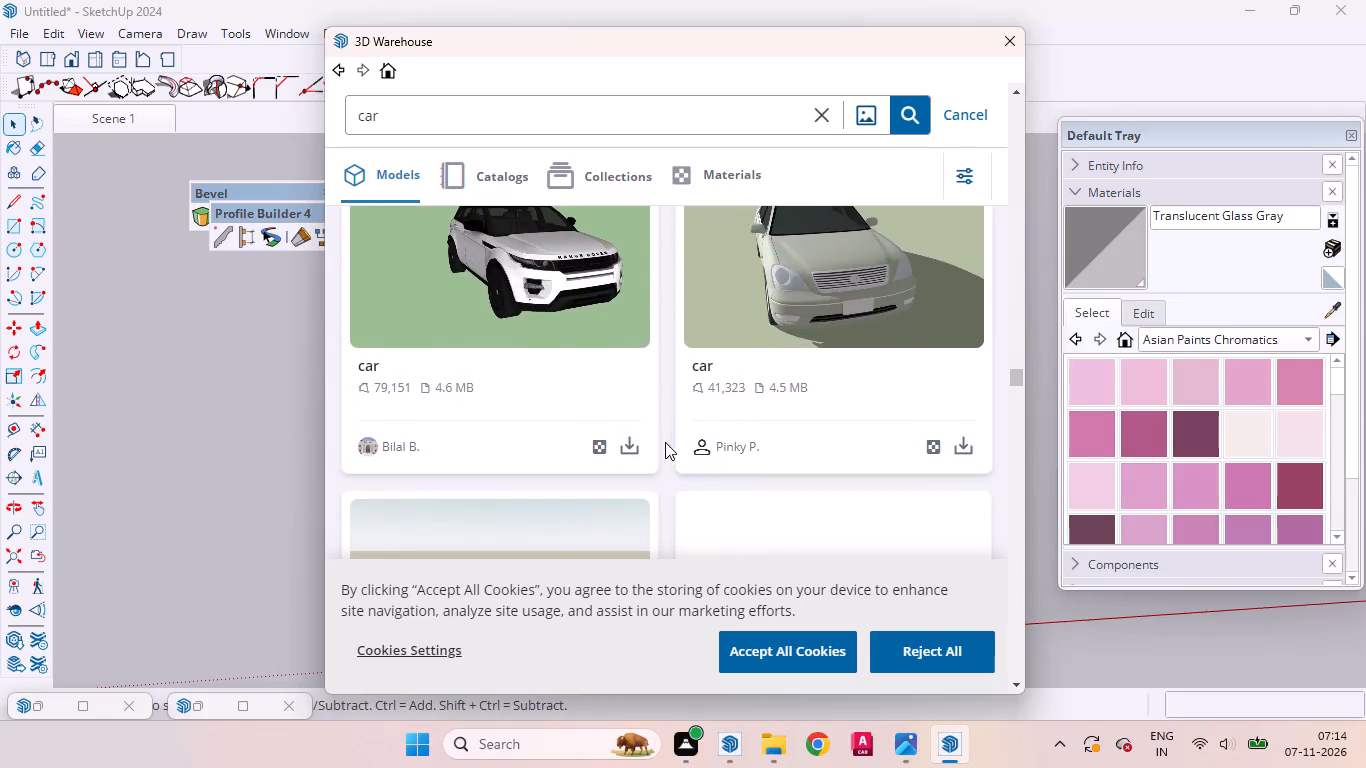
# Load the white Range Rover "car" model of 4.6 MB from 3D Warehouse directly into the house model.
pyautogui.click(632, 448)
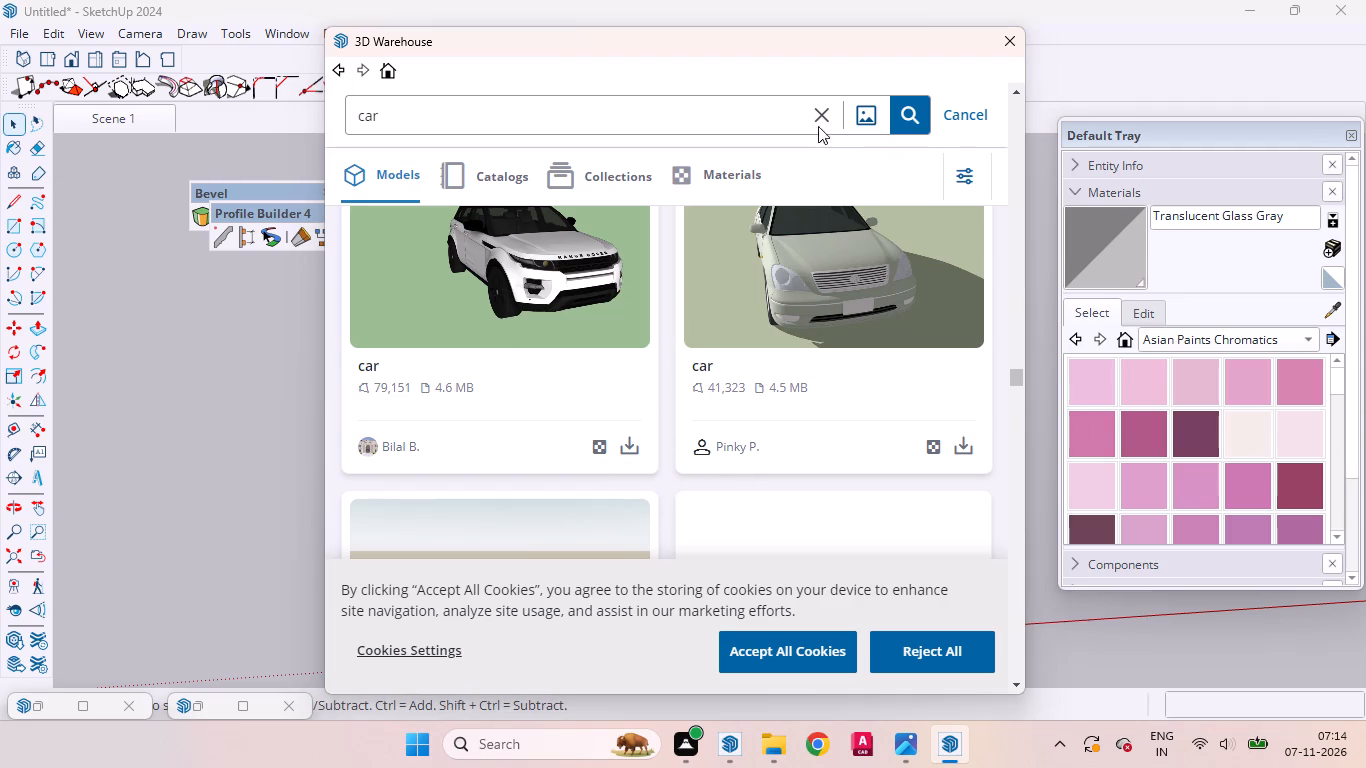
pyautogui.click(612, 378)
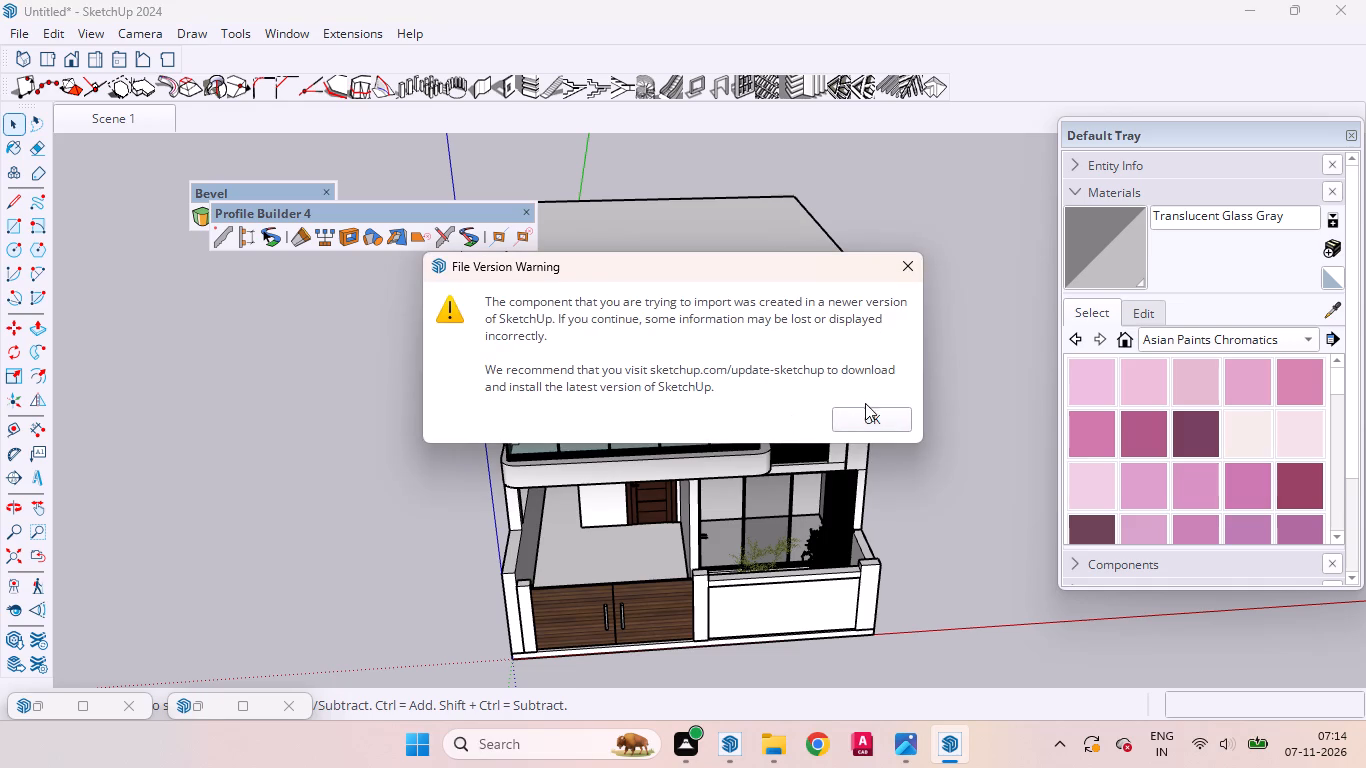
pyautogui.click(866, 411)
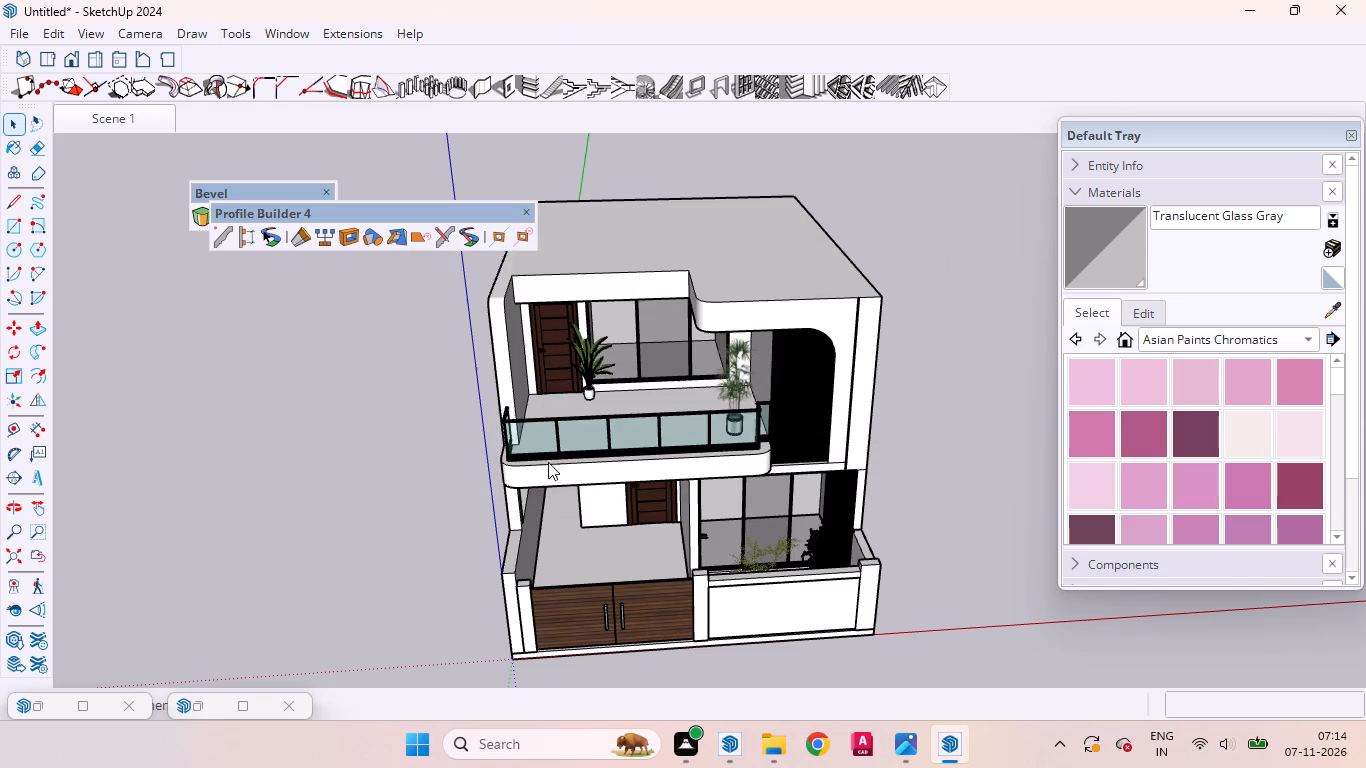
# Place the loaded white Range Rover on the ground beside the house, just beyond its side wall along the red axis.
pyautogui.scroll(-11, 625, 484)
pyautogui.scroll(3, 590, 493)
pyautogui.scroll(-1, 590, 493)
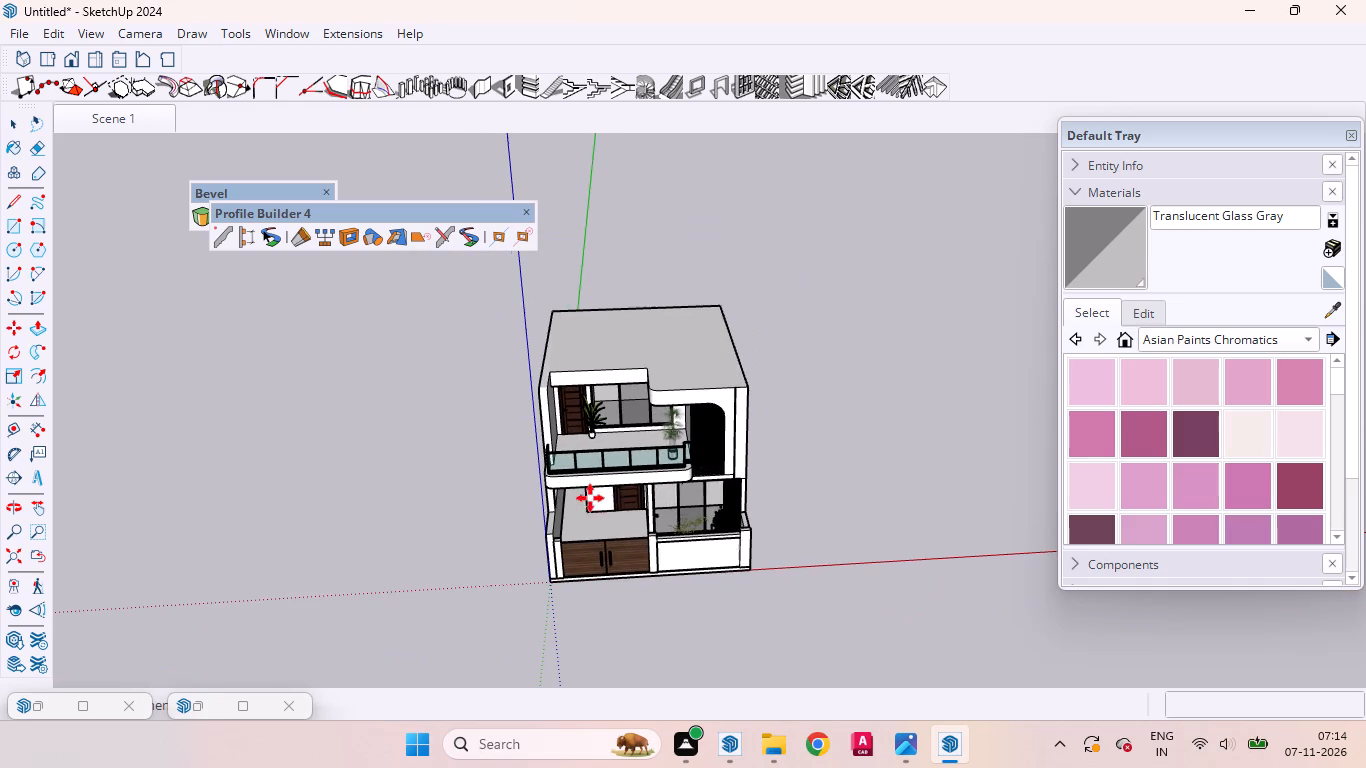
pyautogui.scroll(4, 837, 533)
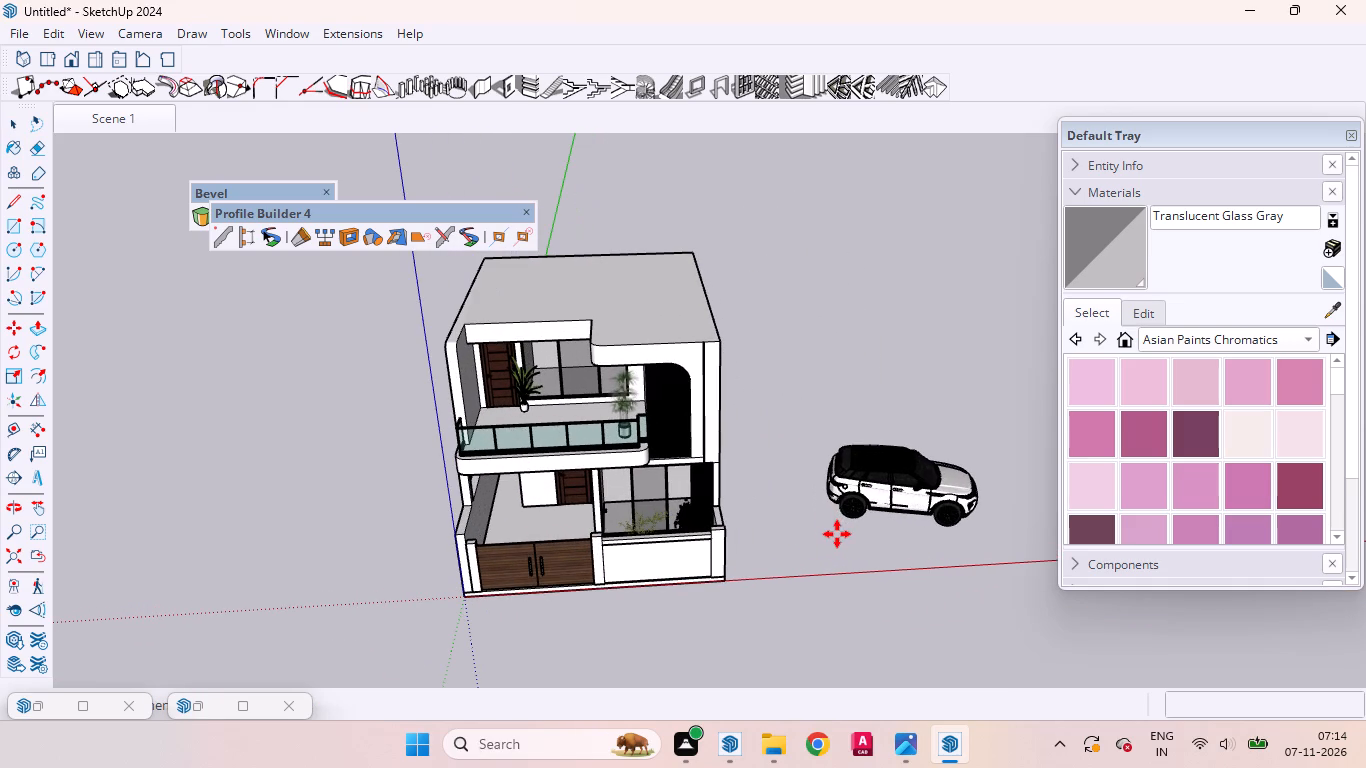
pyautogui.click(837, 534)
pyautogui.scroll(-3, 256, 360)
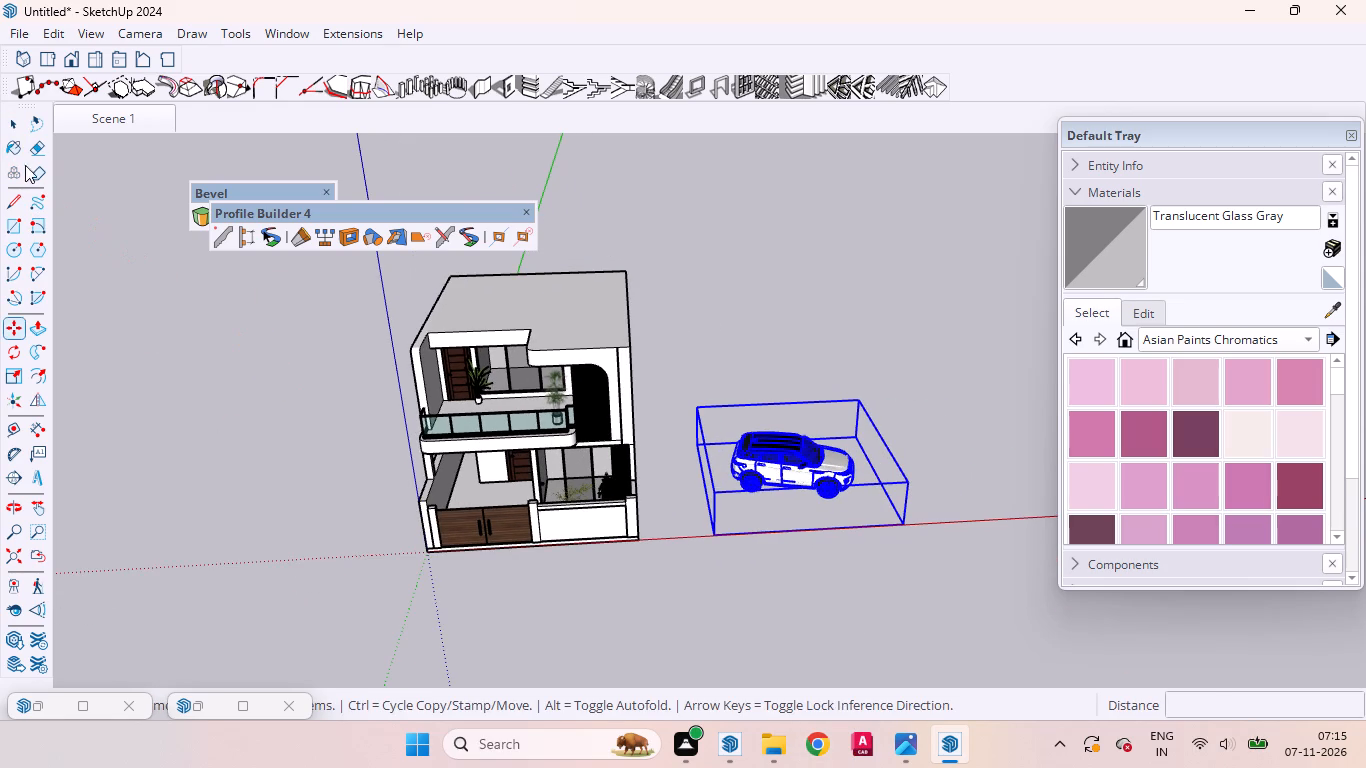
pyautogui.click(12, 132)
pyautogui.scroll(-4, 627, 484)
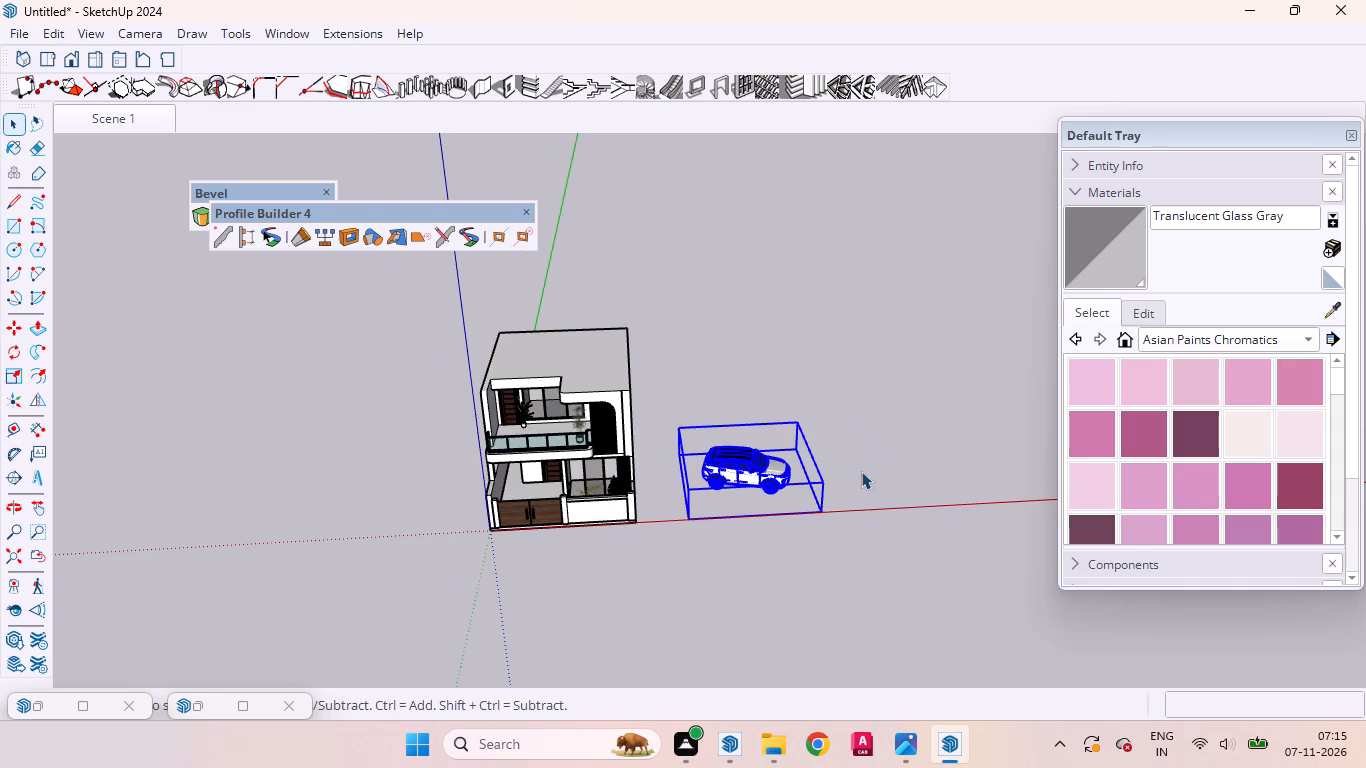
# Rotate the Range Rover on the ground plane by about 81.6 degrees, turning its front toward the house's gate side.
pyautogui.moveTo(861, 475); pyautogui.dragTo(475, 591, button='middle')
pyautogui.scroll(4, 631, 550)
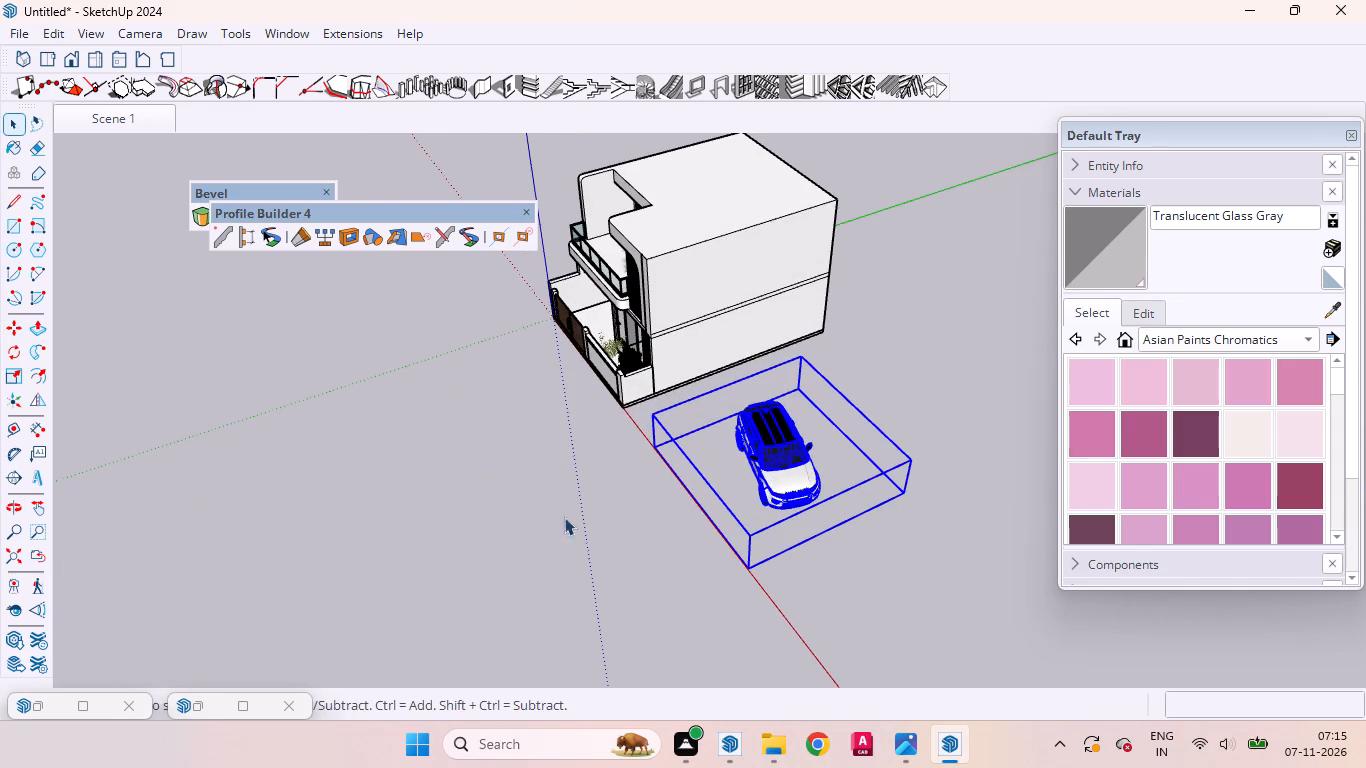
pyautogui.click(20, 351)
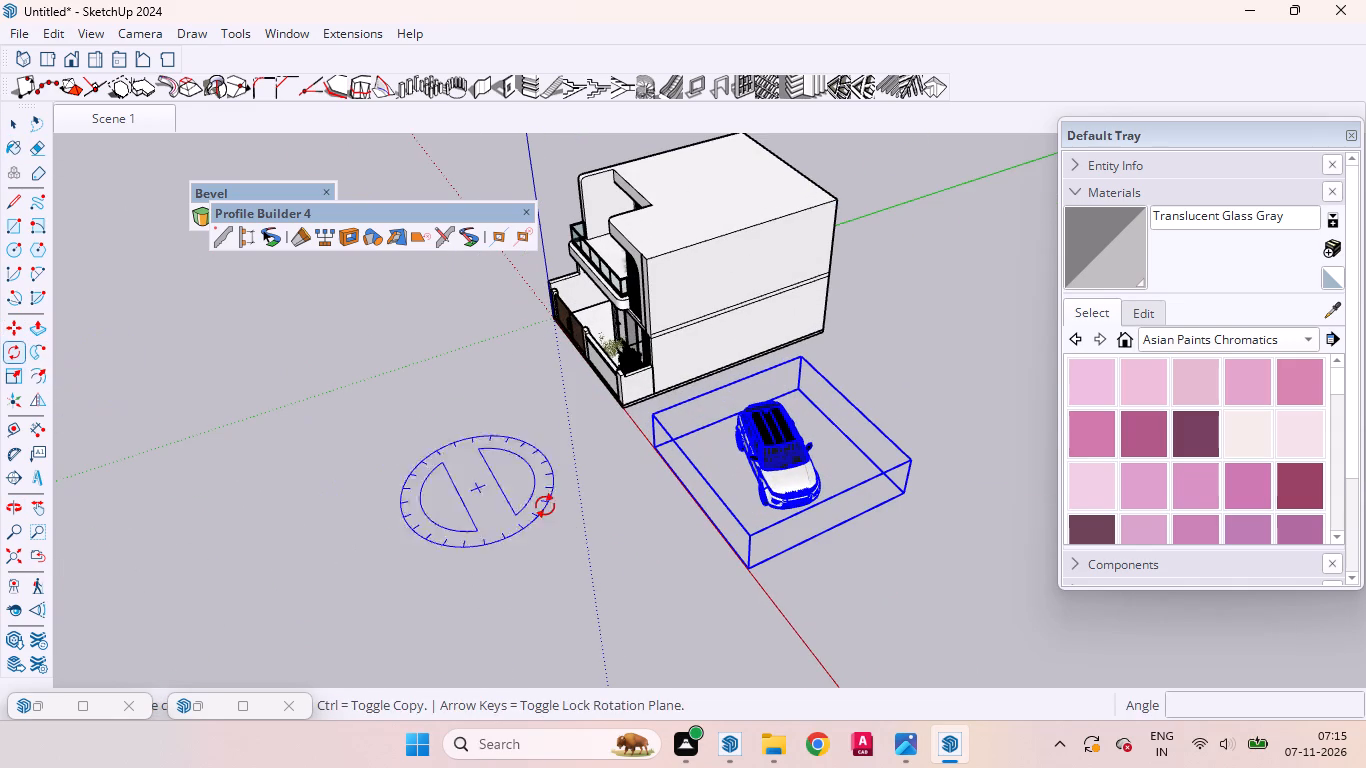
pyautogui.scroll(-4, 571, 506)
pyautogui.scroll(4, 704, 568)
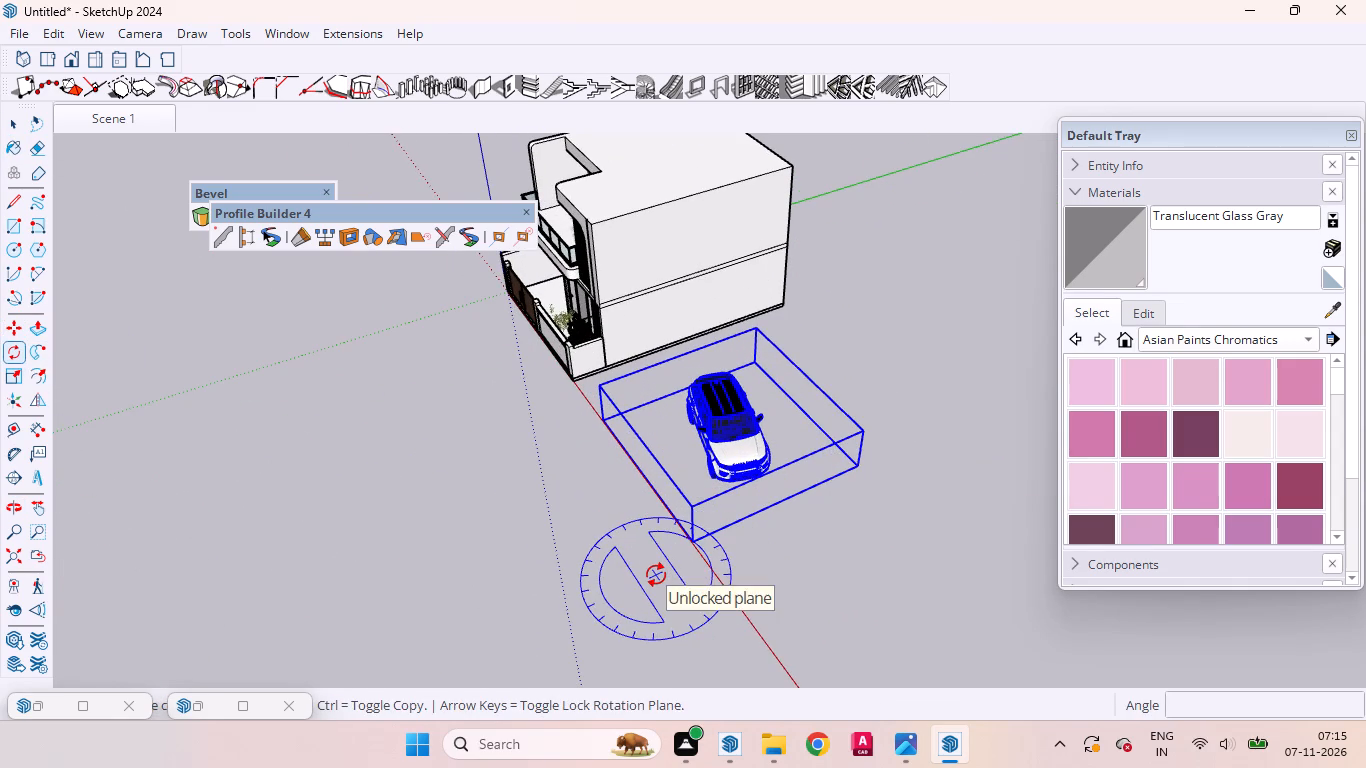
pyautogui.click(656, 575)
pyautogui.click(744, 575)
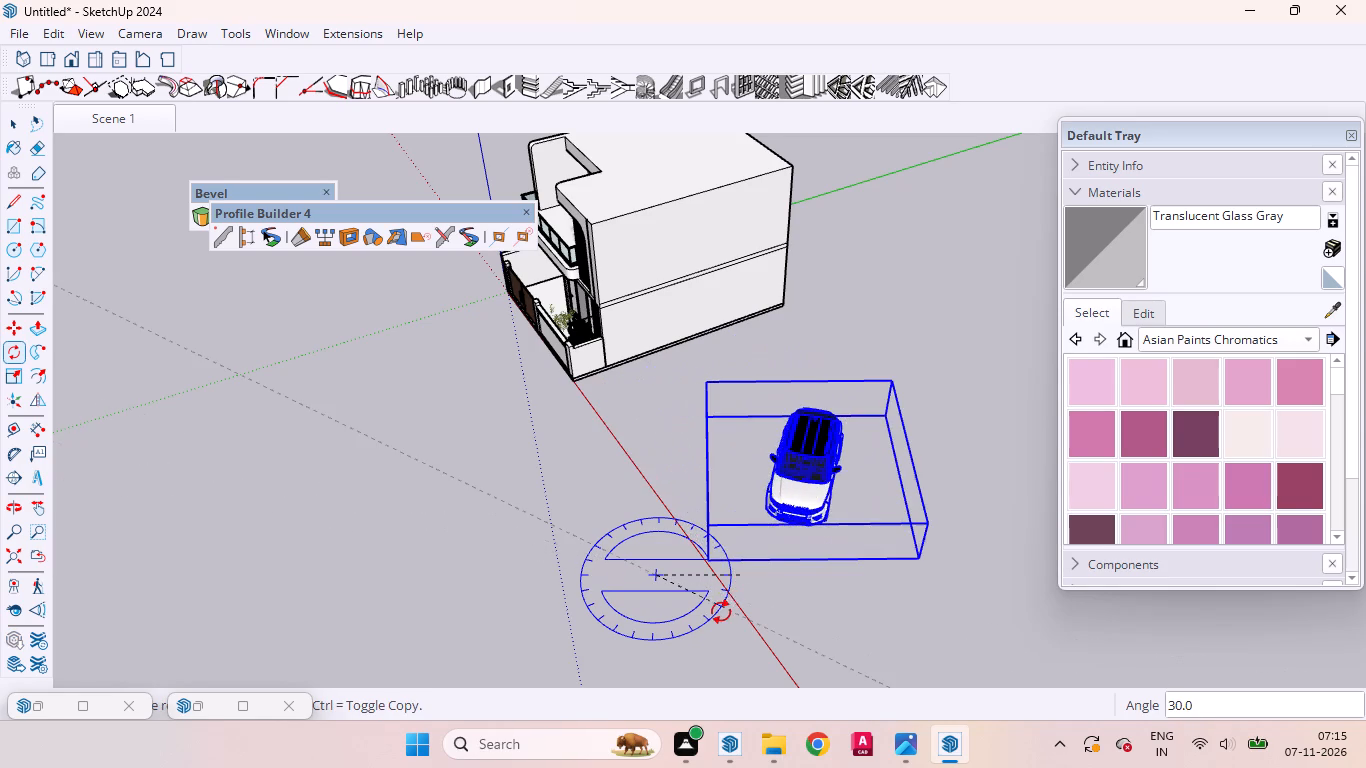
pyautogui.scroll(-7, 723, 610)
pyautogui.moveTo(731, 610); pyautogui.dragTo(847, 620, button='middle')
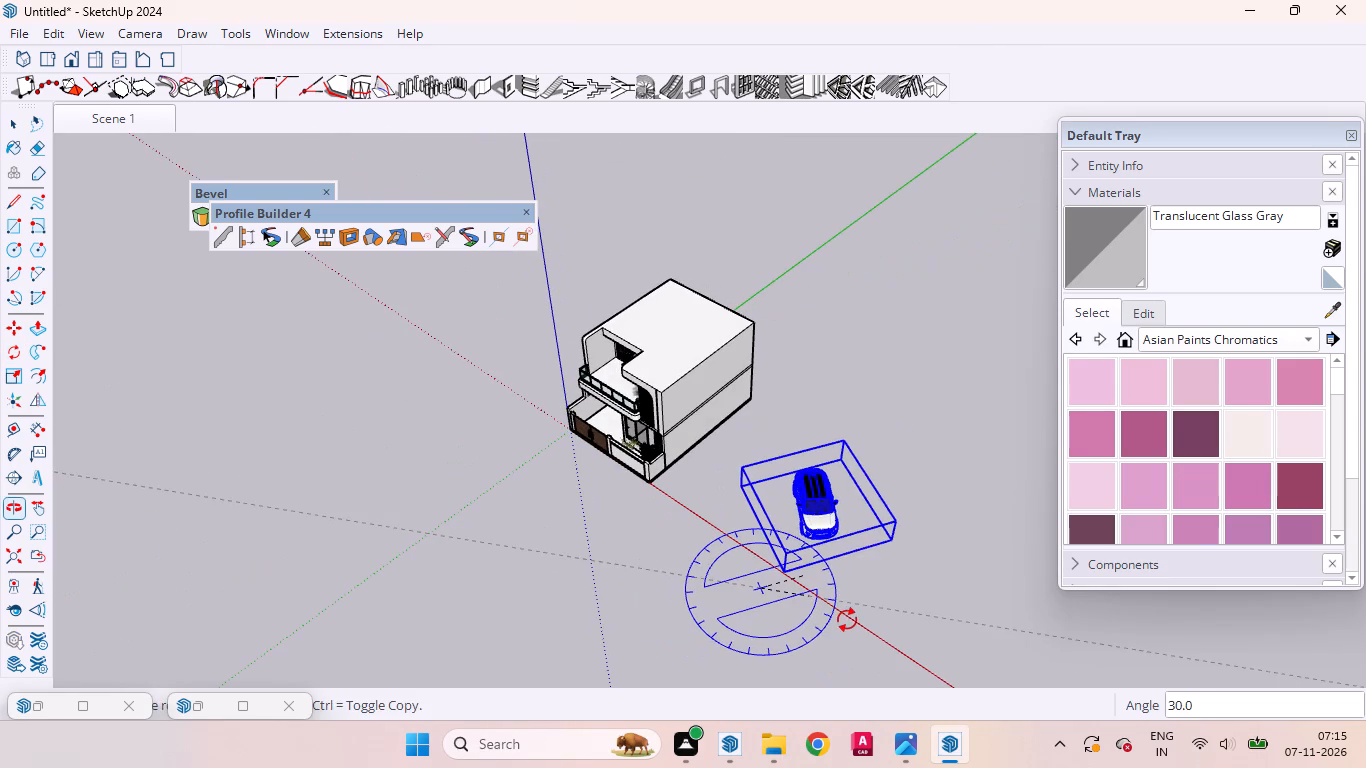
pyautogui.scroll(-2, 838, 635)
pyautogui.moveTo(840, 636); pyautogui.dragTo(1008, 623, button='middle')
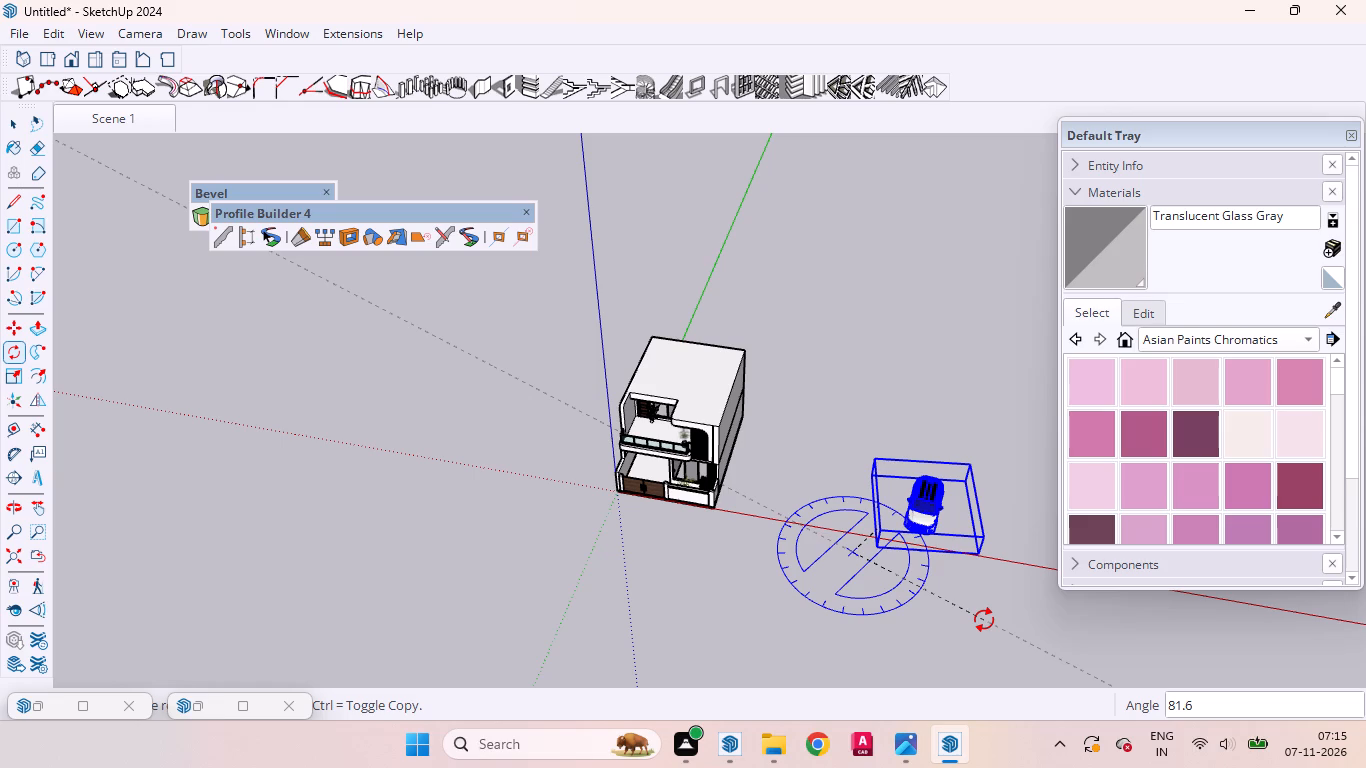
pyautogui.click(984, 620)
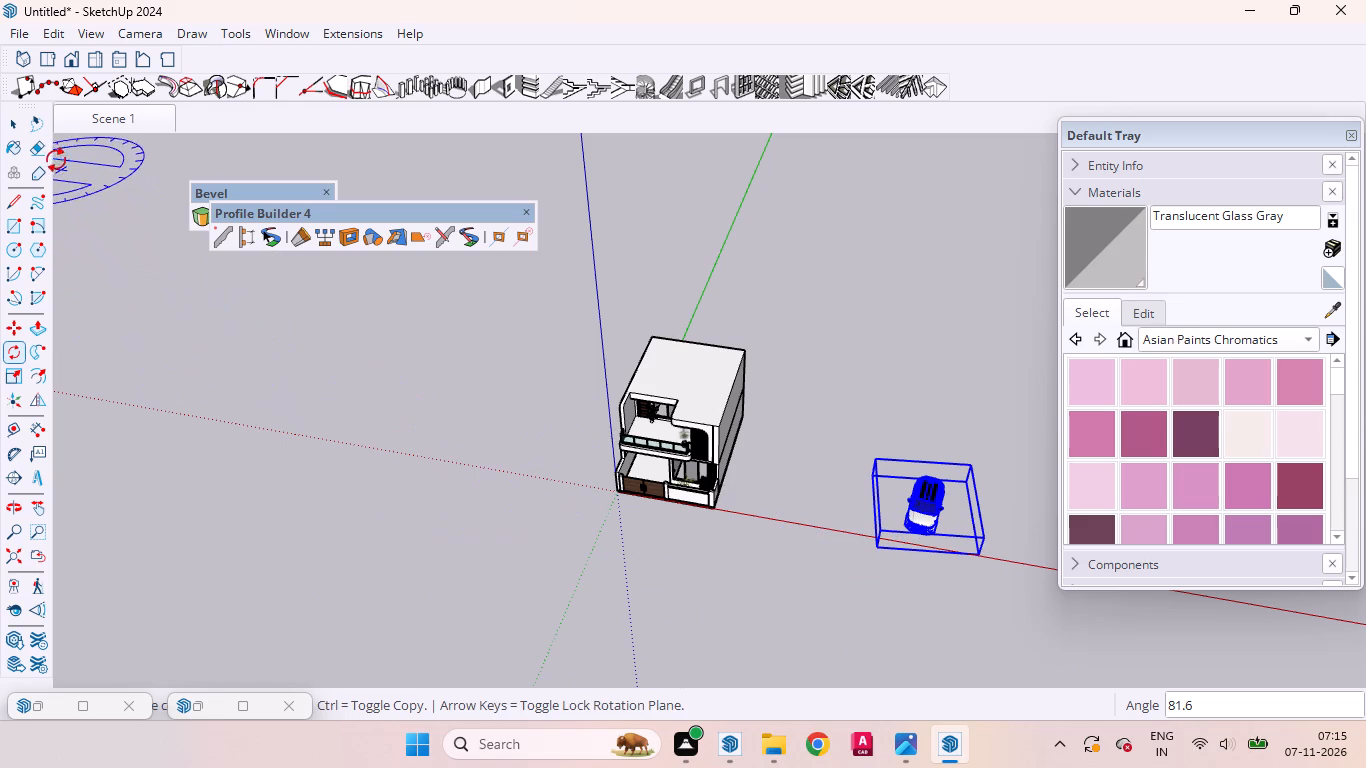
pyautogui.click(16, 129)
# Flip the Range Rover about its red plane, reversing its front and rear.
pyautogui.scroll(3, 932, 559)
pyautogui.scroll(-1, 932, 559)
pyautogui.scroll(6, 932, 559)
pyautogui.scroll(-1, 948, 534)
pyautogui.scroll(2, 948, 534)
pyautogui.moveTo(902, 526); pyautogui.dragTo(952, 301, button='middle')
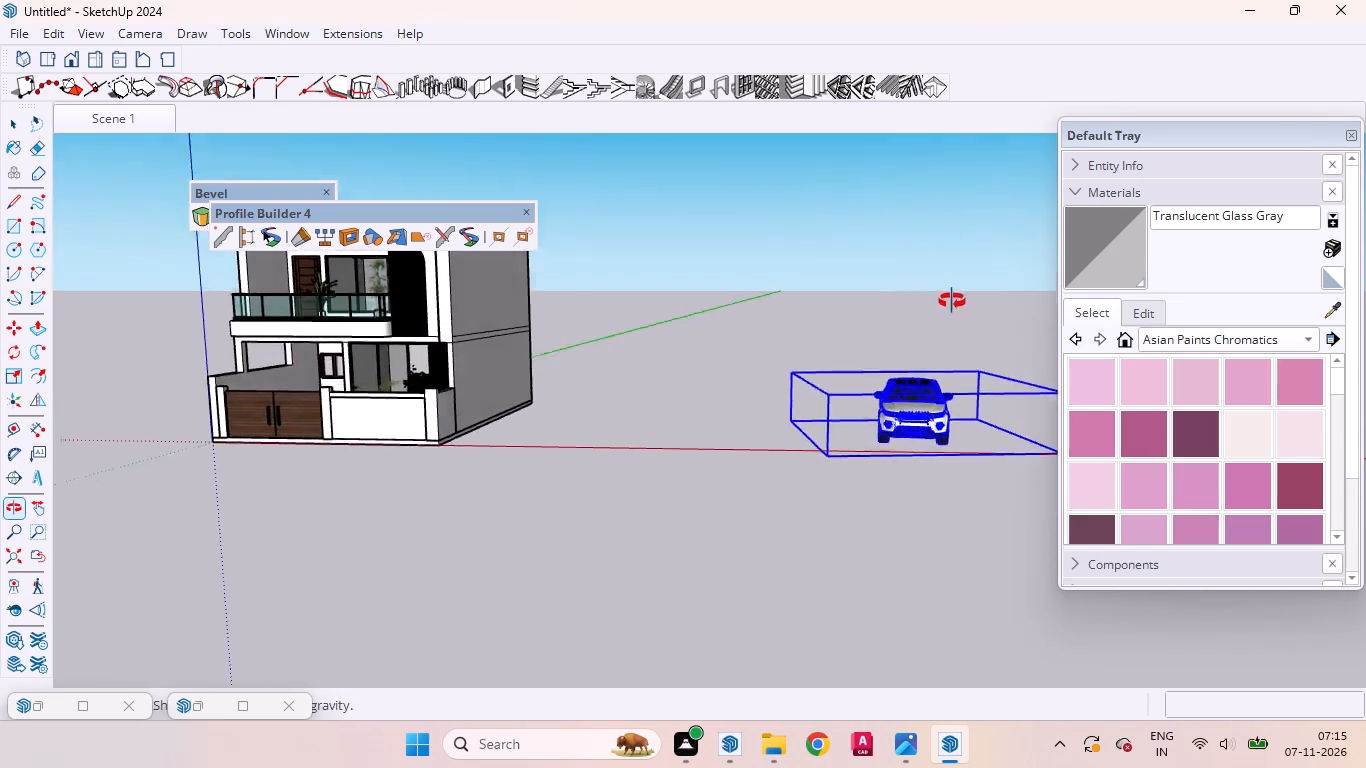
pyautogui.moveTo(952, 301); pyautogui.dragTo(952, 546, button='middle')
pyautogui.scroll(4, 945, 477)
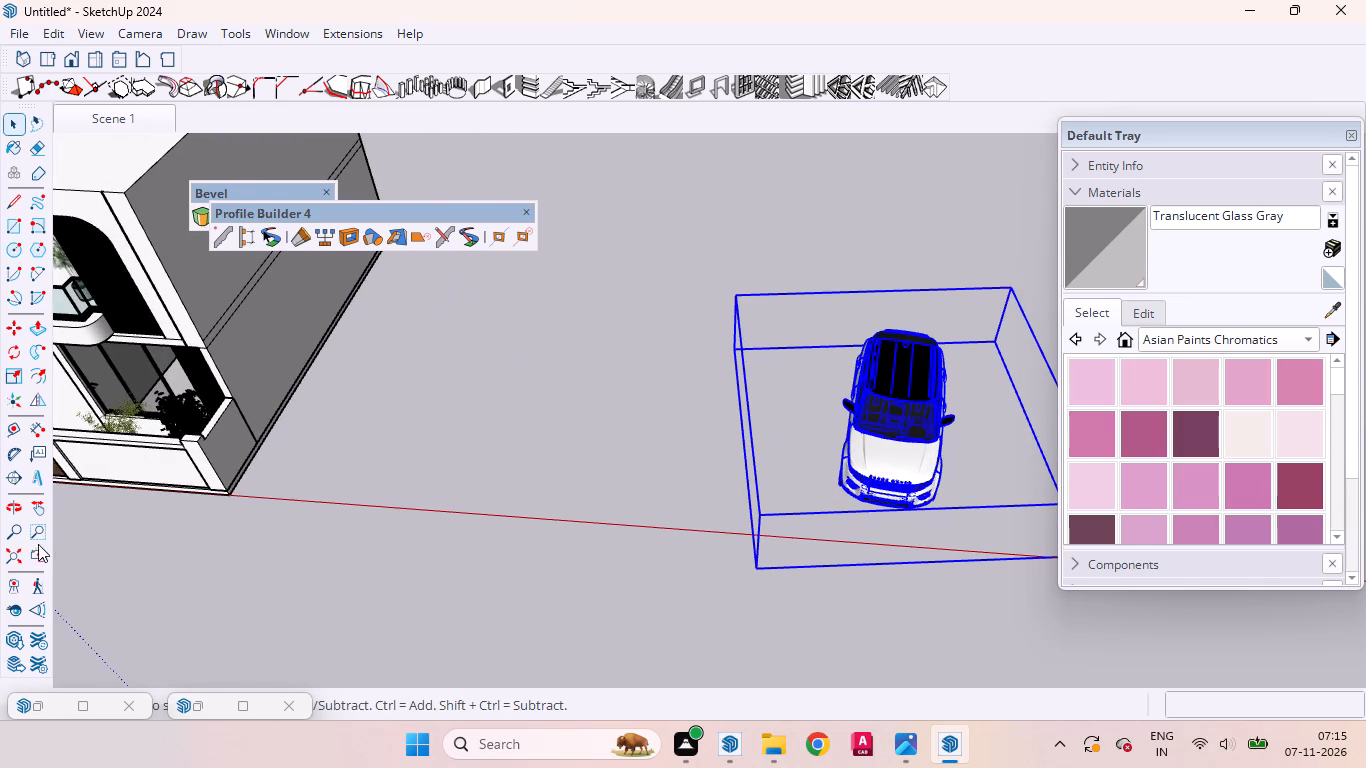
pyautogui.click(33, 403)
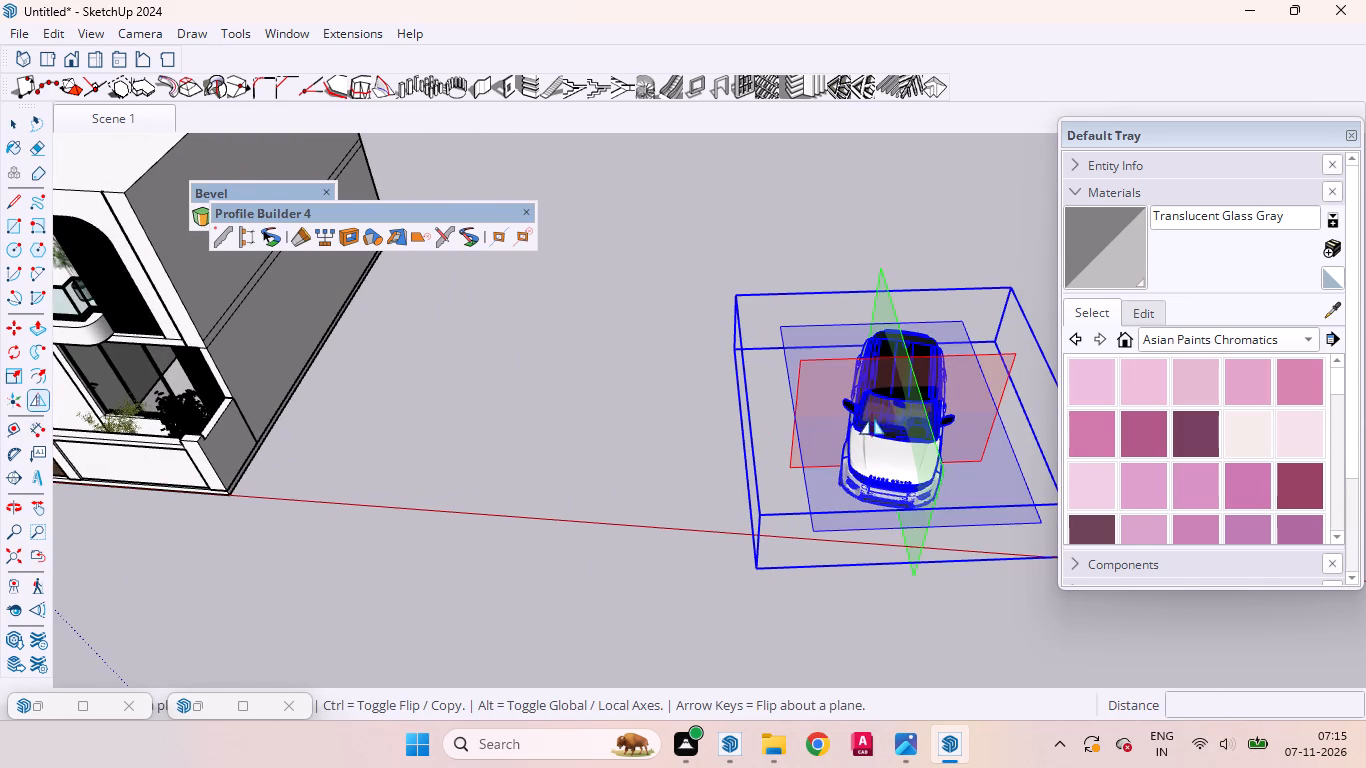
pyautogui.click(957, 391)
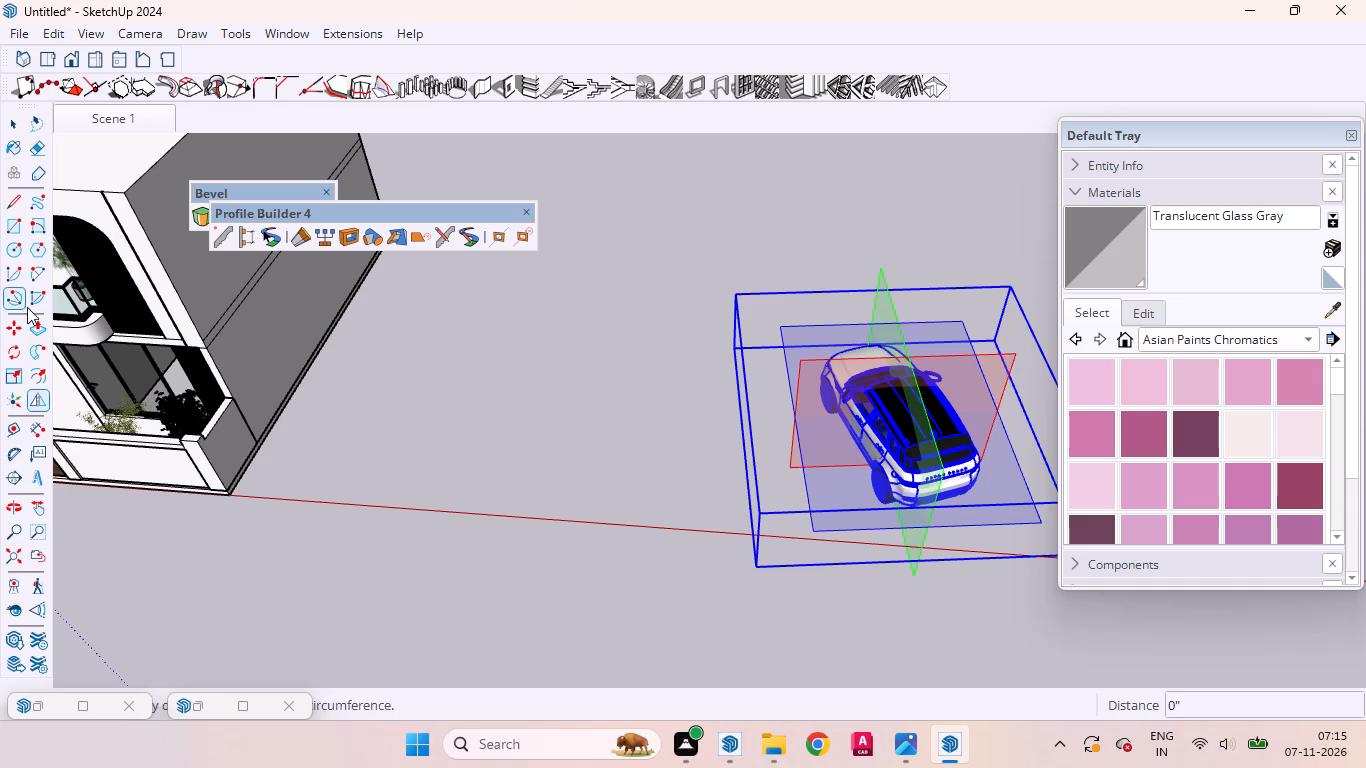
# Rotate the flipped Range Rover on the ground plane by about 25.9 degrees, straightening it toward the house's front-to-back direction.
pyautogui.click(16, 348)
pyautogui.scroll(-6, 584, 558)
pyautogui.scroll(1, 582, 554)
pyautogui.scroll(-2, 582, 554)
pyautogui.scroll(1, 742, 637)
pyautogui.scroll(-1, 742, 637)
pyautogui.scroll(1, 742, 637)
pyautogui.click(660, 612)
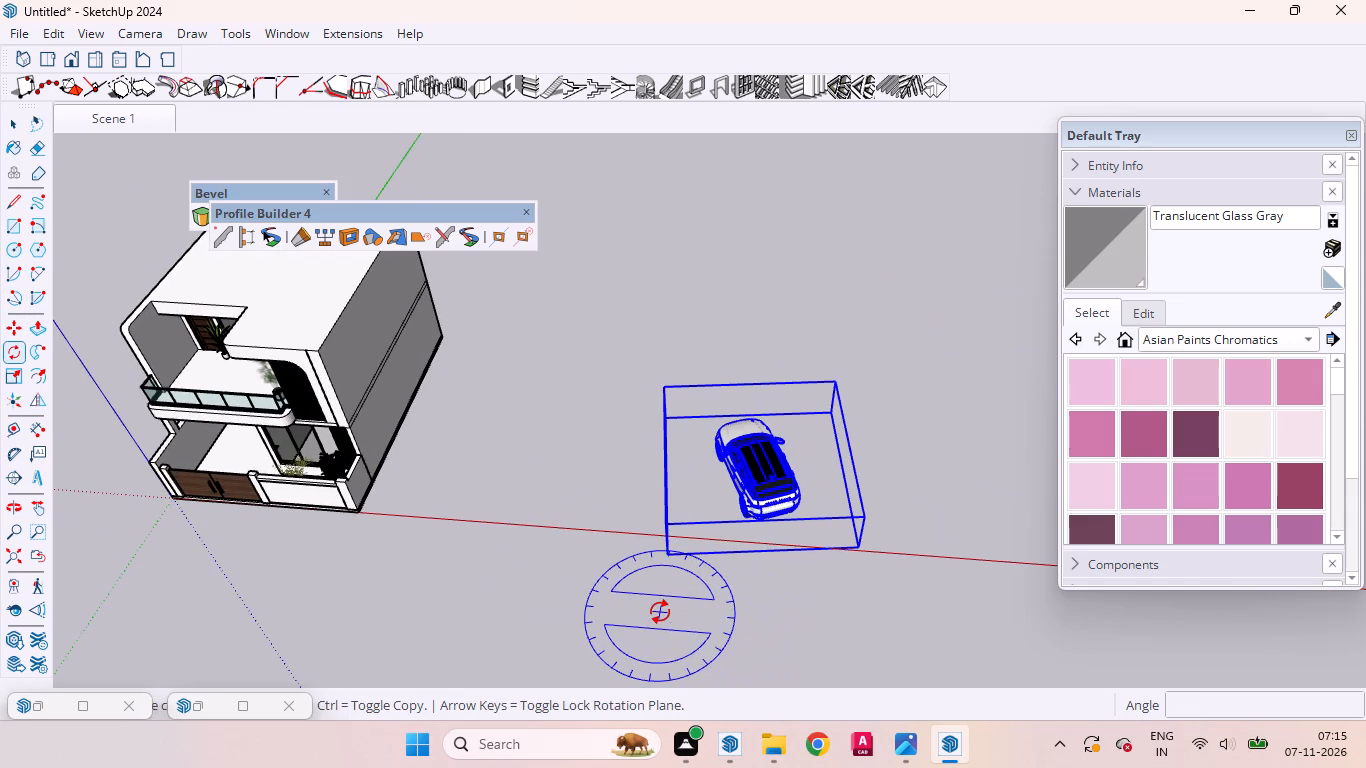
pyautogui.click(756, 617)
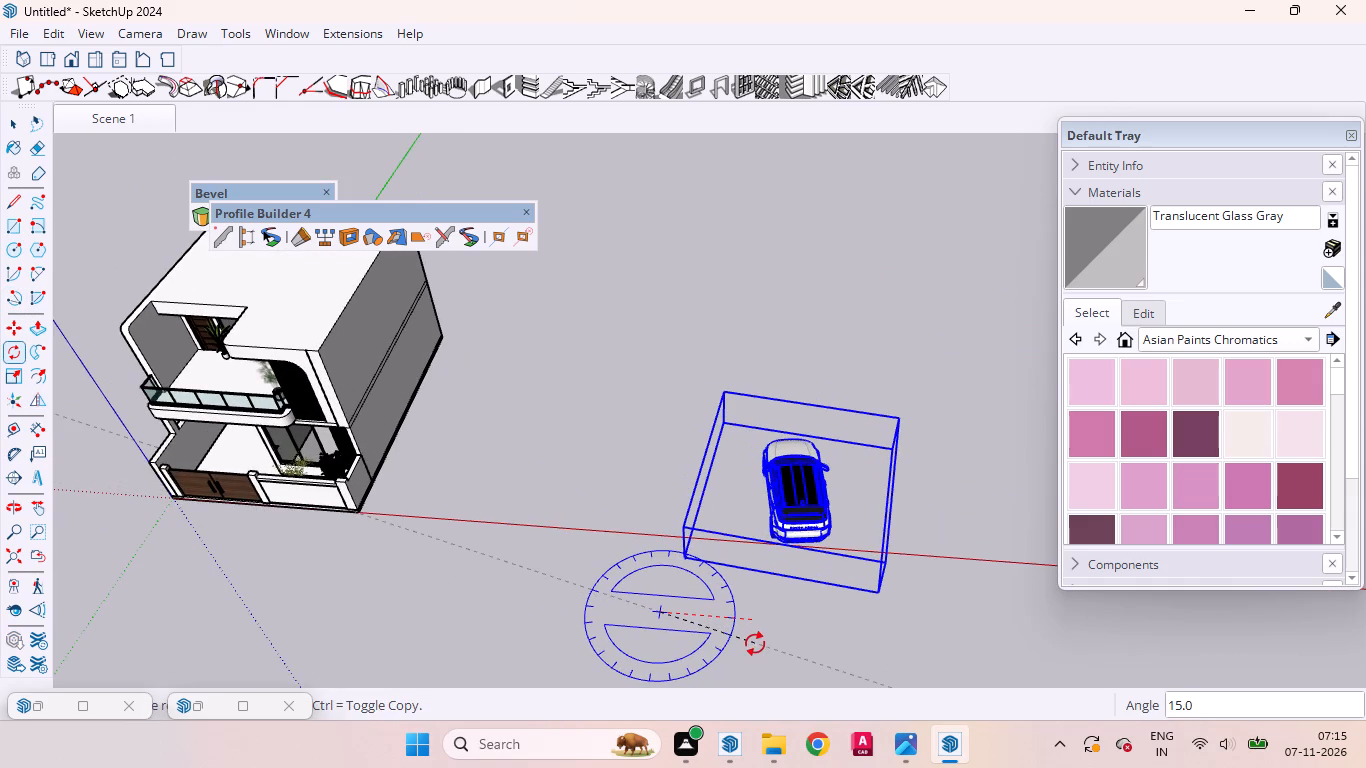
pyautogui.scroll(-1, 754, 633)
pyautogui.scroll(1, 754, 631)
pyautogui.scroll(-9, 754, 631)
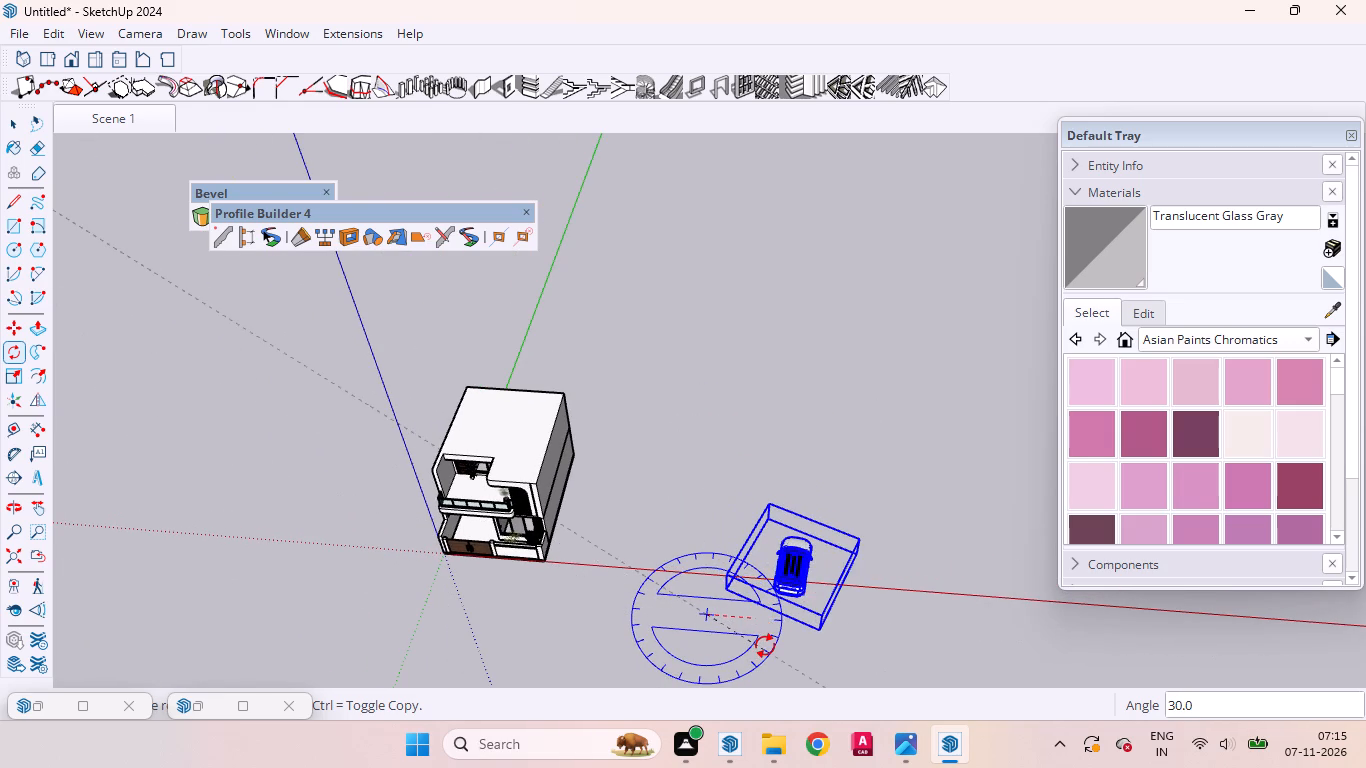
pyautogui.scroll(5, 766, 646)
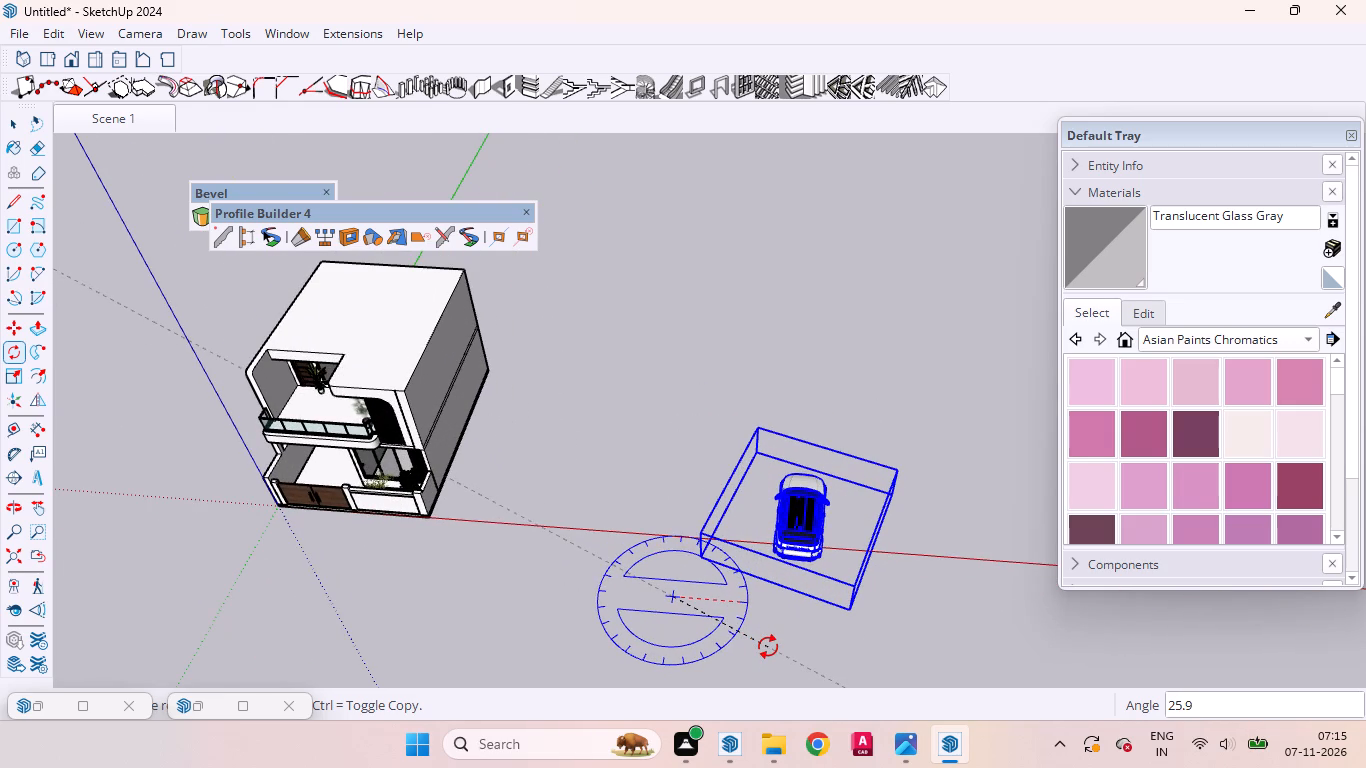
pyautogui.click(768, 647)
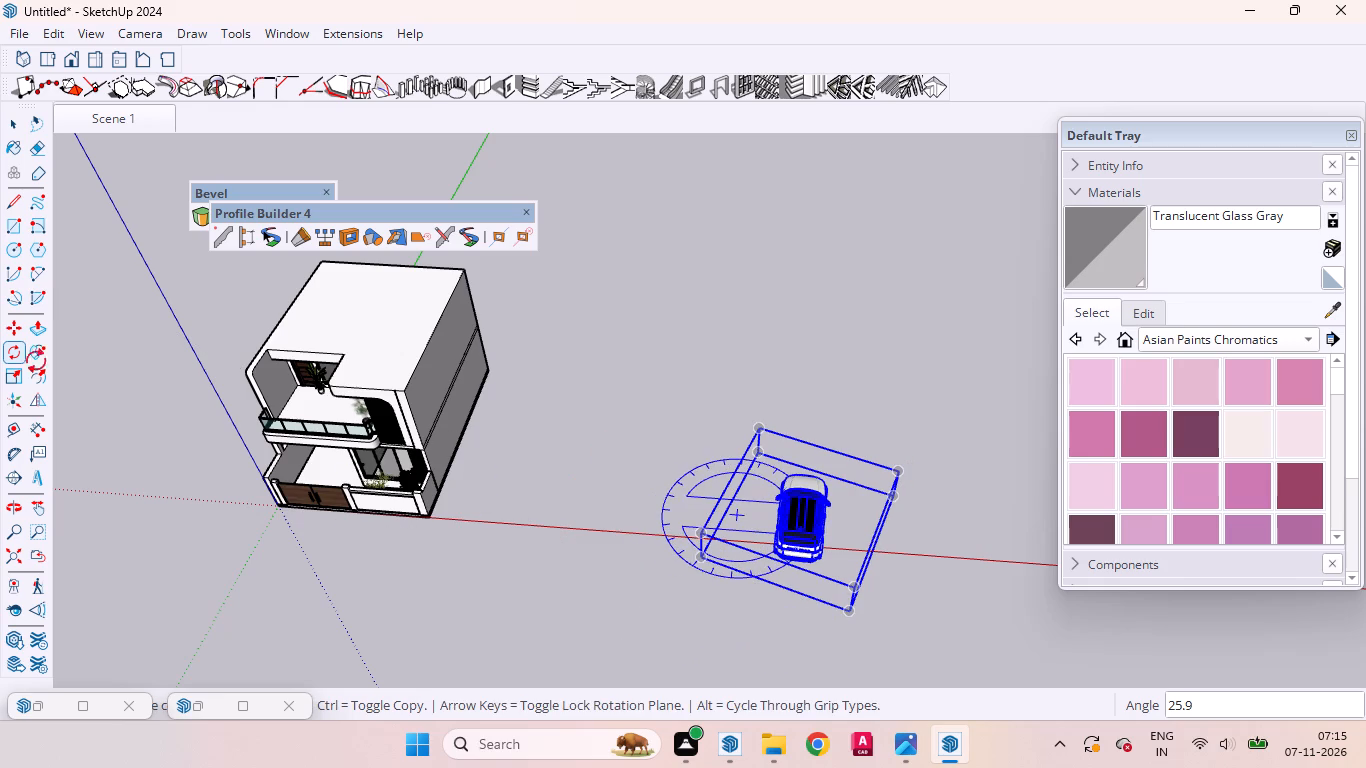
pyautogui.click(8, 131)
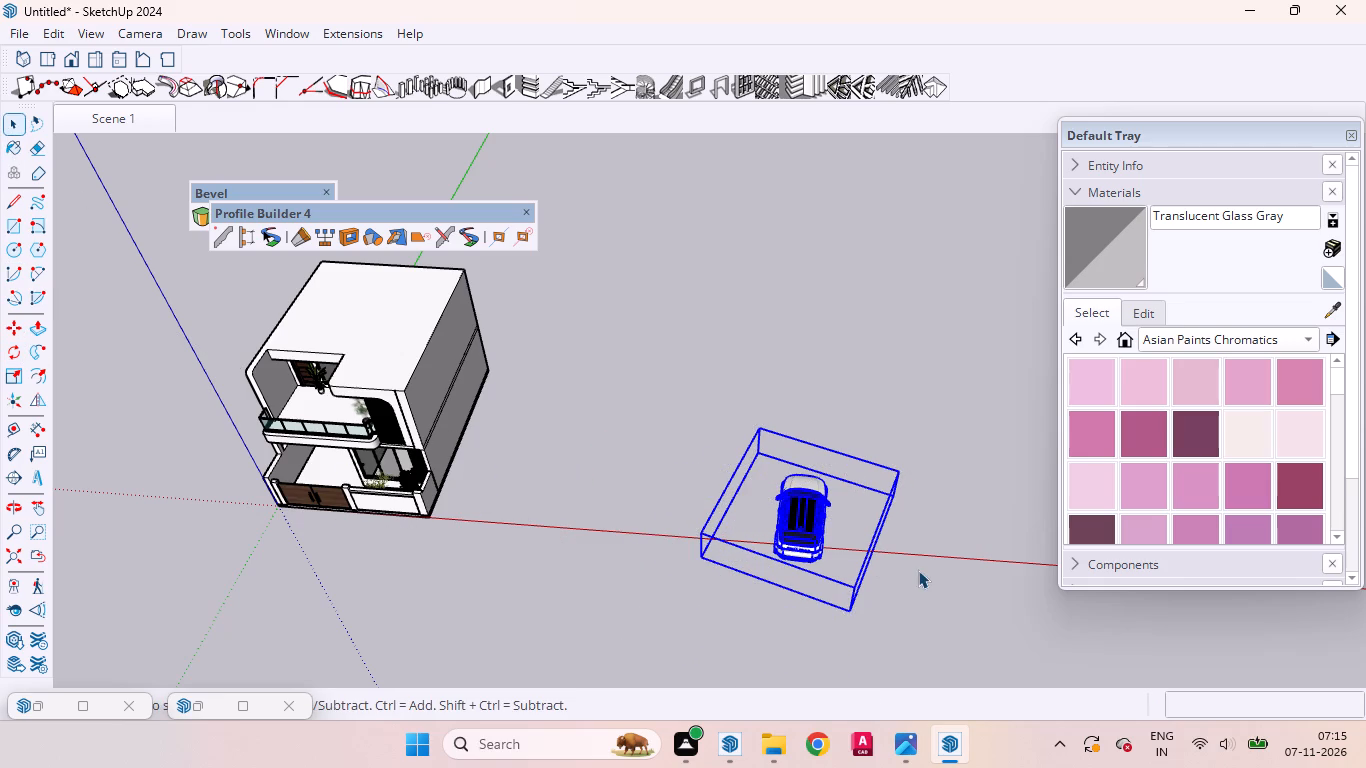
# Examine the rotated Range Rover from the rear, side and above to check its orientation.
pyautogui.scroll(9, 905, 553)
pyautogui.moveTo(820, 574); pyautogui.dragTo(883, 315, button='middle')
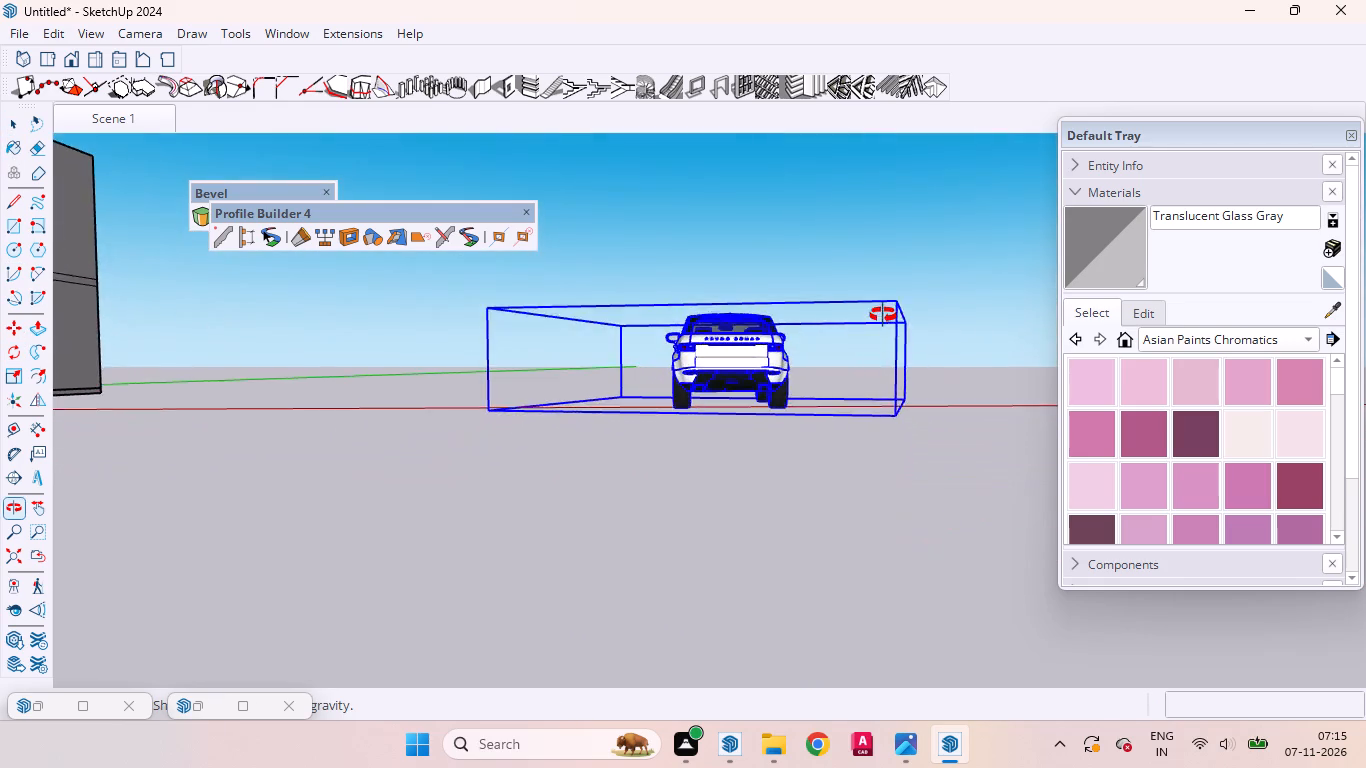
pyautogui.moveTo(883, 315); pyautogui.dragTo(1223, 414, button='middle')
pyautogui.scroll(6, 963, 366)
pyautogui.moveTo(695, 419); pyautogui.dragTo(730, 481, button='middle')
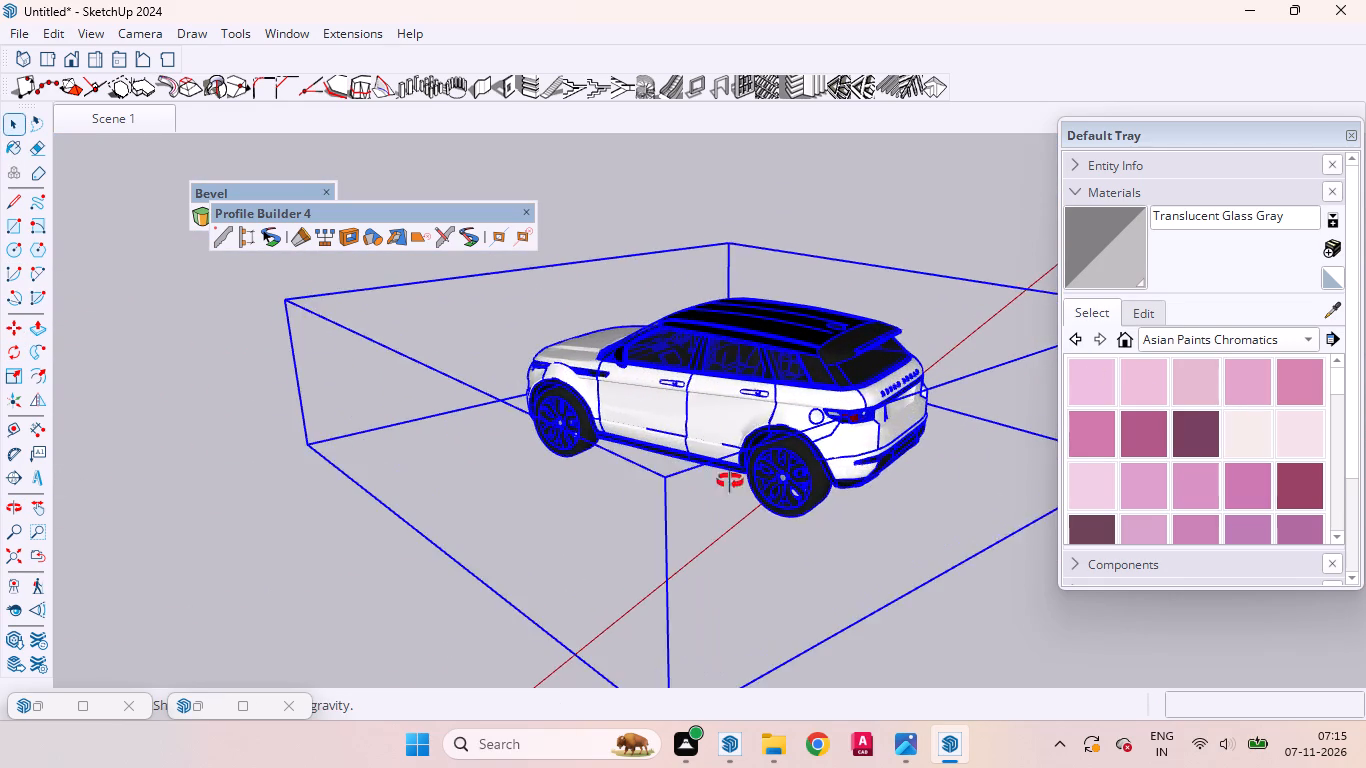
pyautogui.moveTo(730, 481); pyautogui.dragTo(1365, 735, button='middle')
pyautogui.scroll(-11, 952, 627)
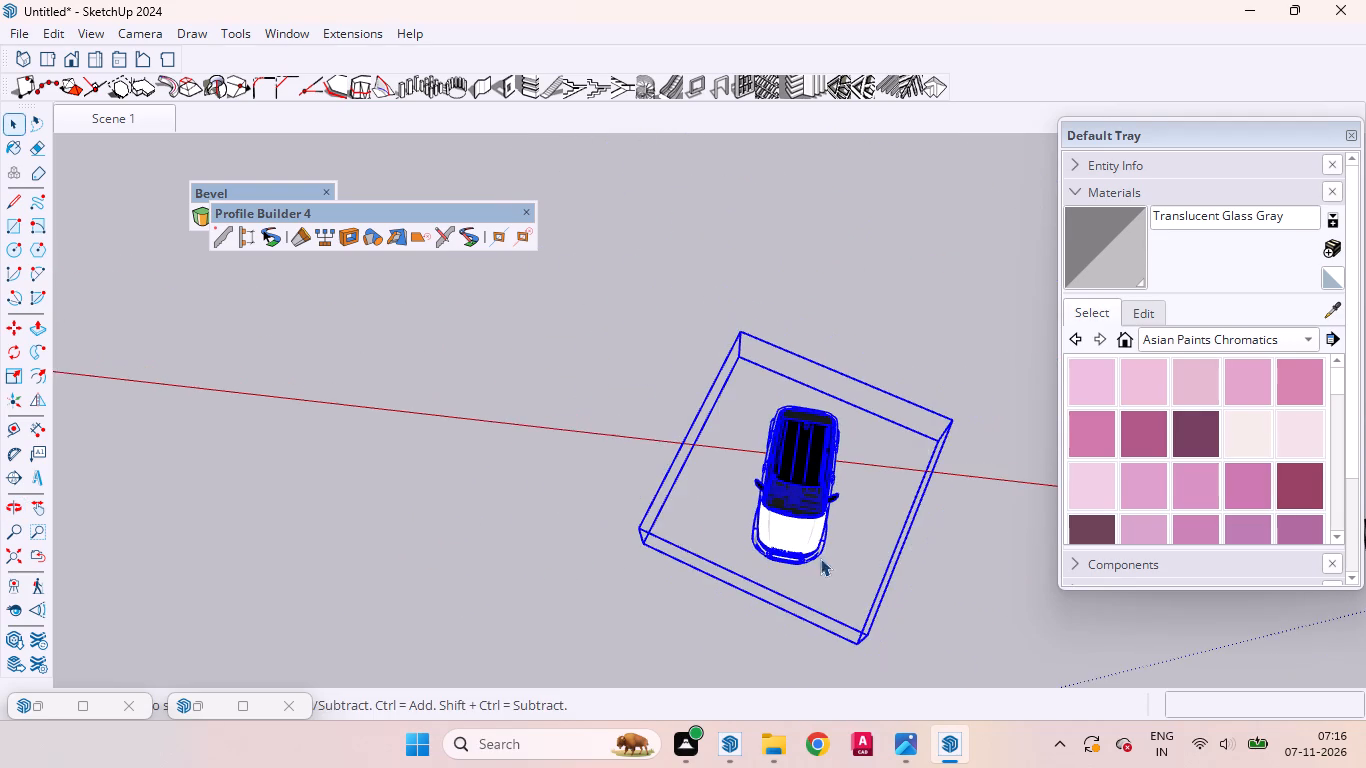
pyautogui.moveTo(829, 580); pyautogui.dragTo(778, 588, button='middle')
pyautogui.scroll(3, 781, 590)
pyautogui.scroll(3, 812, 486)
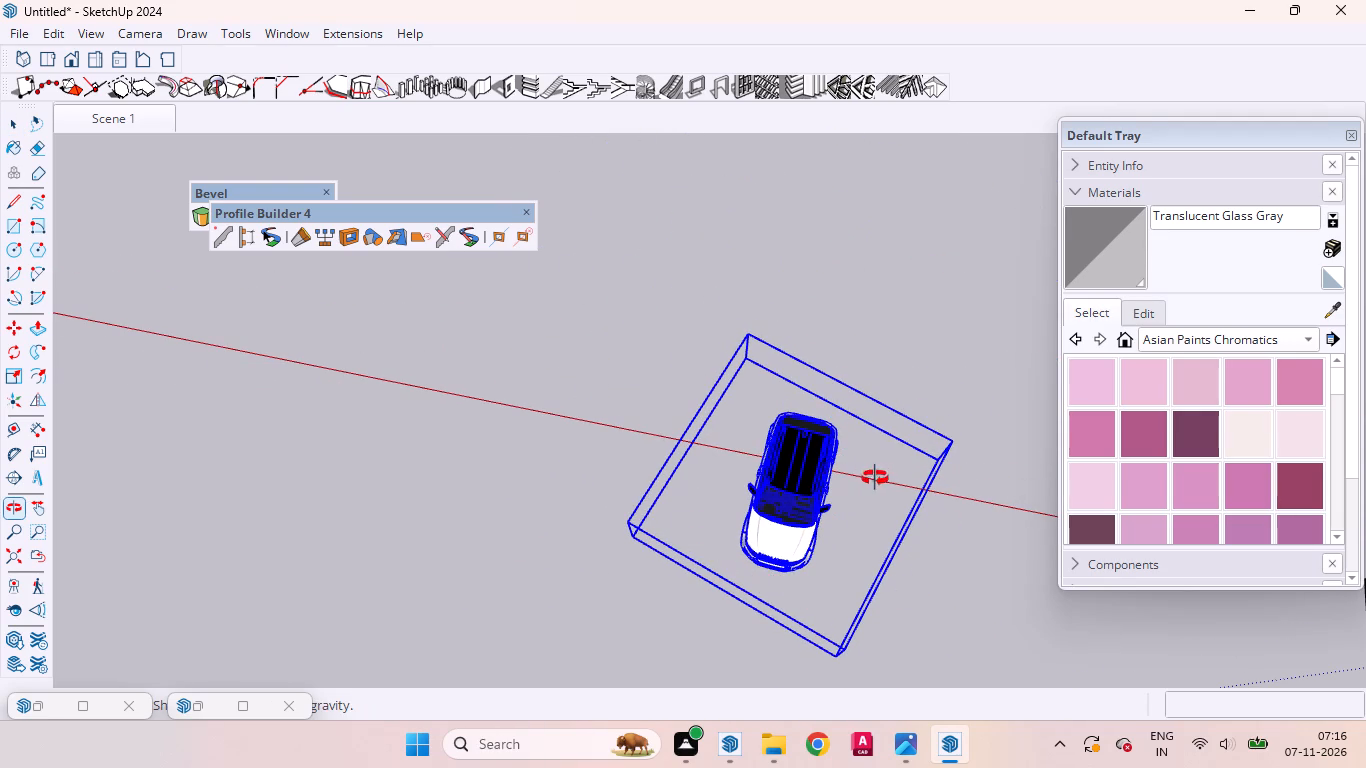
pyautogui.click(15, 125)
pyautogui.scroll(7, 874, 545)
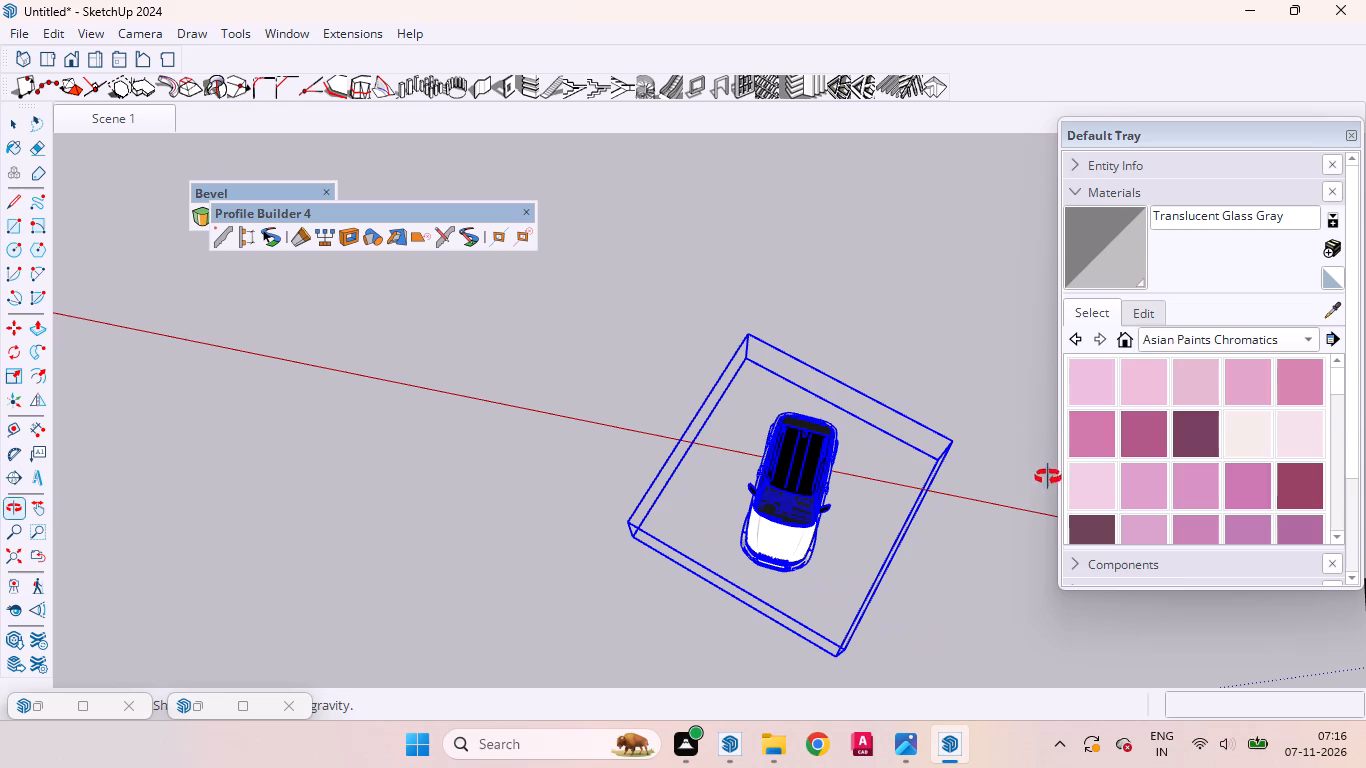
pyautogui.click(11, 127)
pyautogui.click(12, 130)
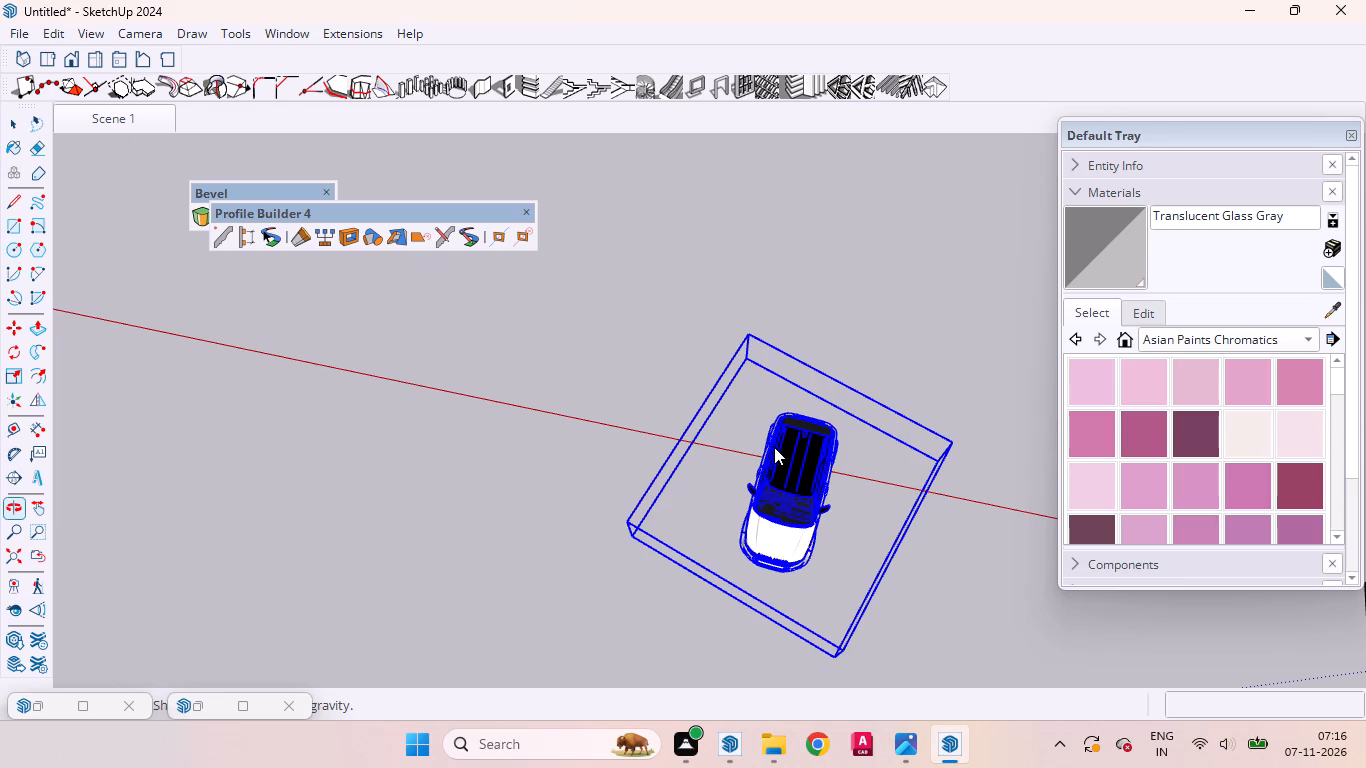
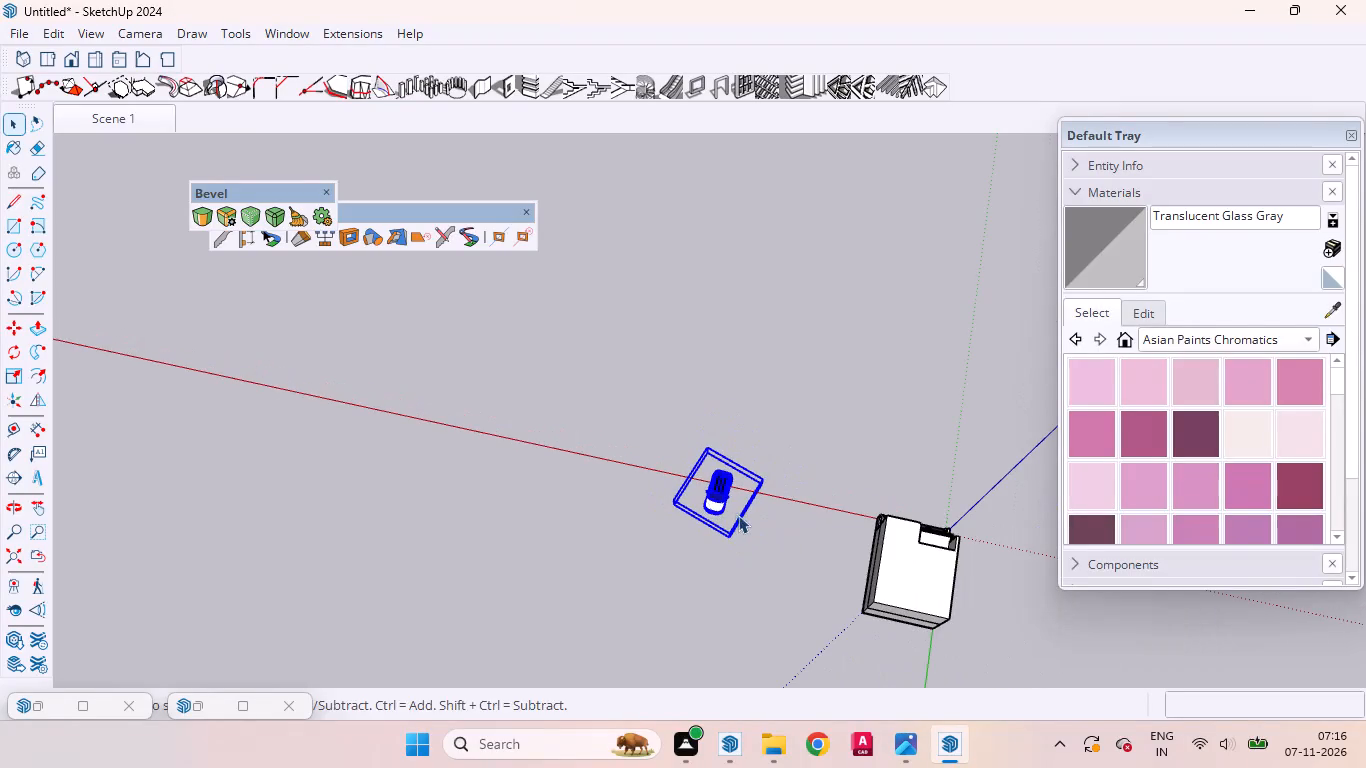
# Examine the Range Rover from above, beside the house and close up at its rear, including the tailgate lettering.
pyautogui.moveTo(739, 517); pyautogui.dragTo(130, 455, button='middle')
pyautogui.scroll(3, 482, 410)
pyautogui.scroll(-1, 488, 416)
pyautogui.scroll(5, 491, 418)
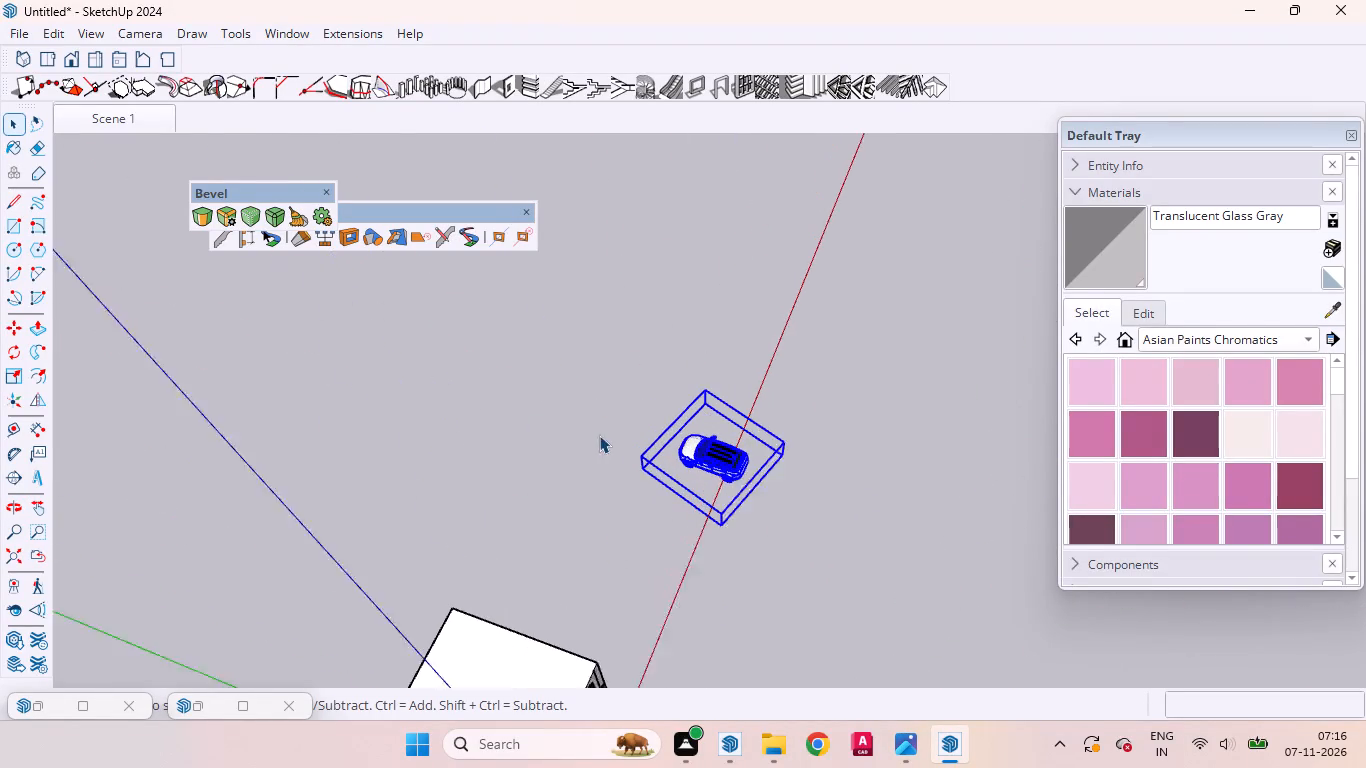
pyautogui.scroll(5, 599, 435)
pyautogui.moveTo(763, 492); pyautogui.dragTo(436, 446, button='middle')
pyautogui.scroll(1, 684, 445)
pyautogui.scroll(-2, 685, 446)
pyautogui.scroll(2, 686, 446)
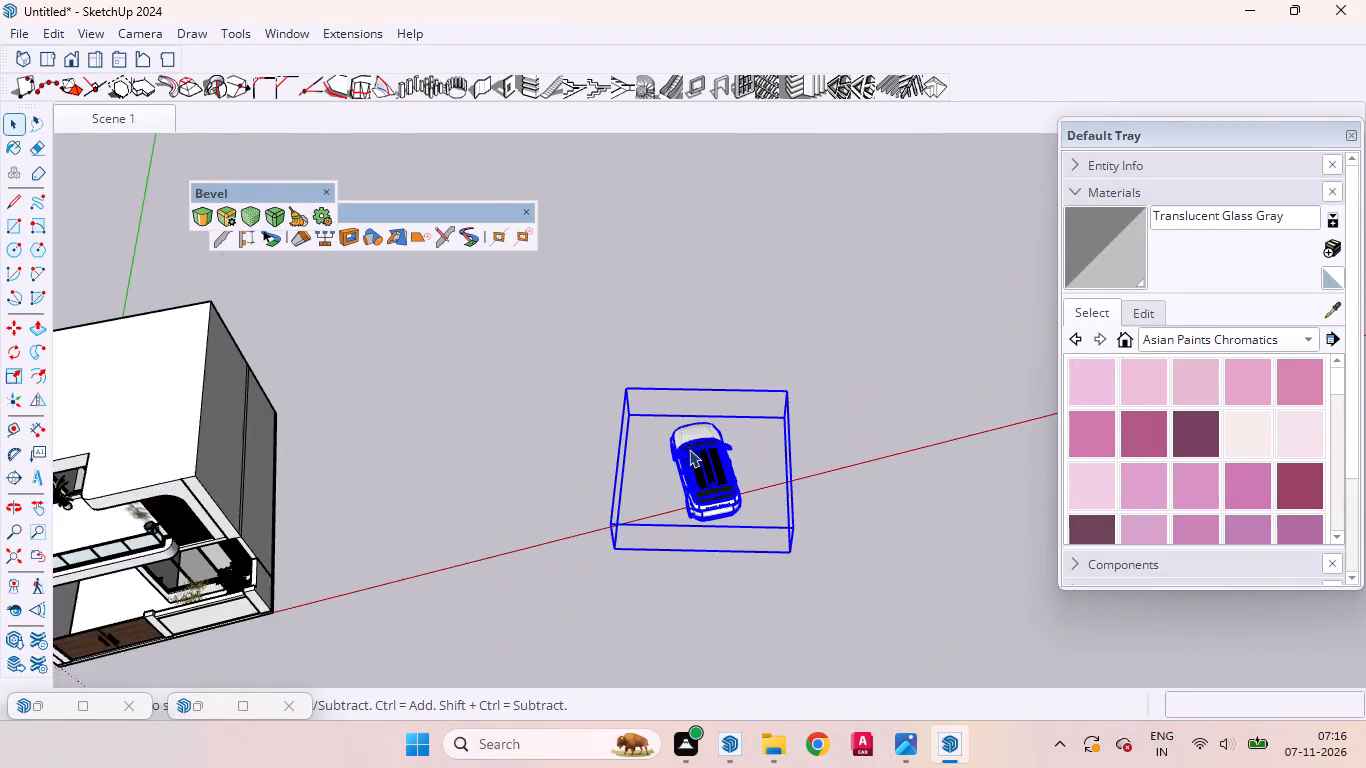
pyautogui.scroll(3, 689, 449)
pyautogui.scroll(-4, 710, 499)
pyautogui.moveTo(680, 559); pyautogui.dragTo(637, 261, button='middle')
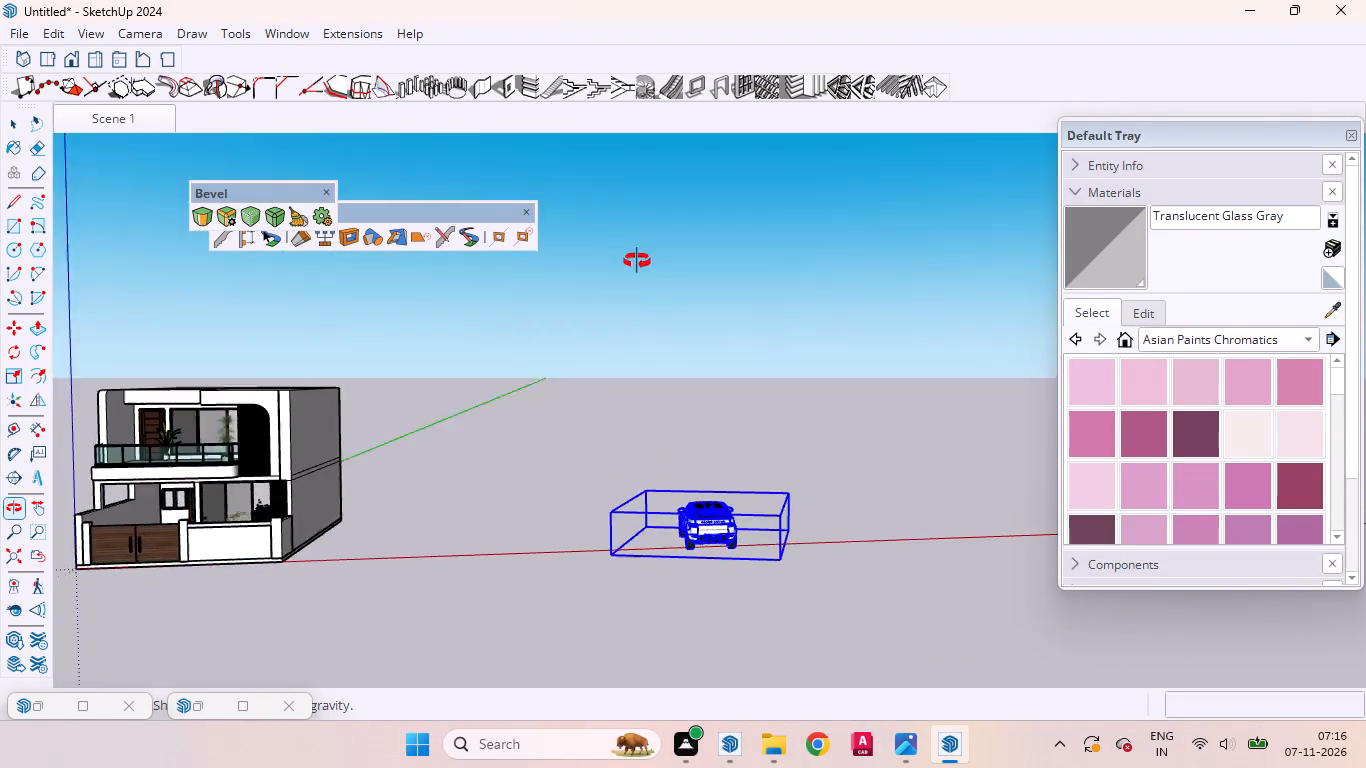
pyautogui.moveTo(637, 261); pyautogui.dragTo(639, 486, button='middle')
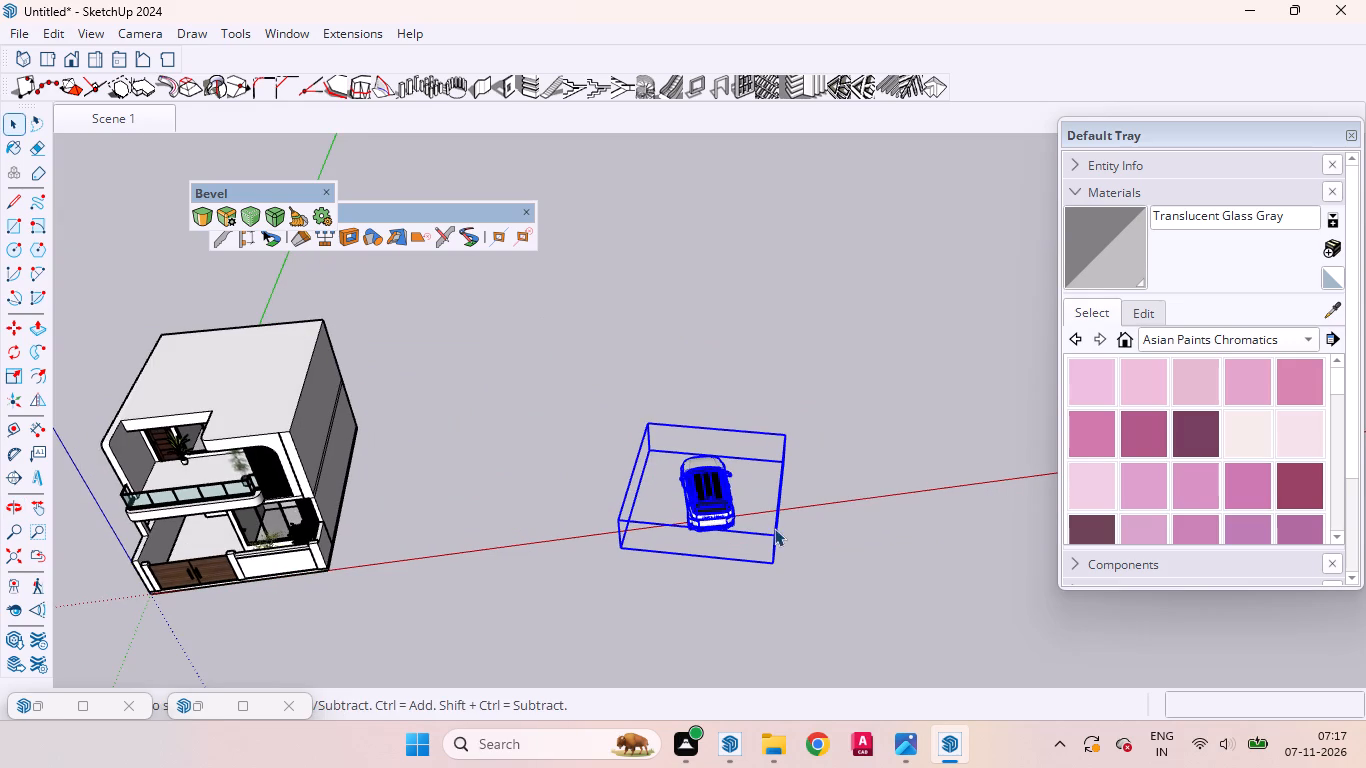
pyautogui.click(836, 534)
pyautogui.scroll(-1, 814, 517)
pyautogui.scroll(1, 815, 517)
pyautogui.scroll(-2, 816, 517)
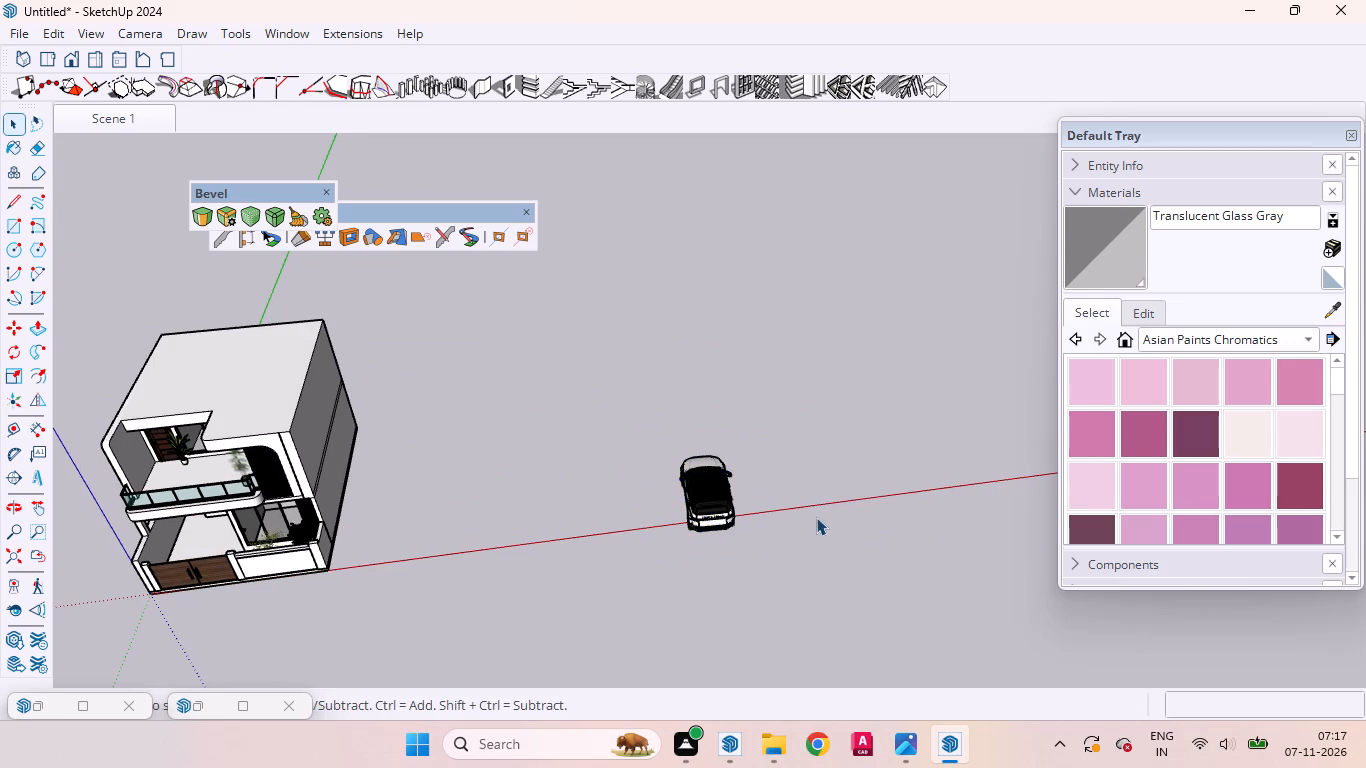
pyautogui.scroll(-1, 816, 517)
pyautogui.moveTo(650, 549); pyautogui.dragTo(417, 341, button='middle')
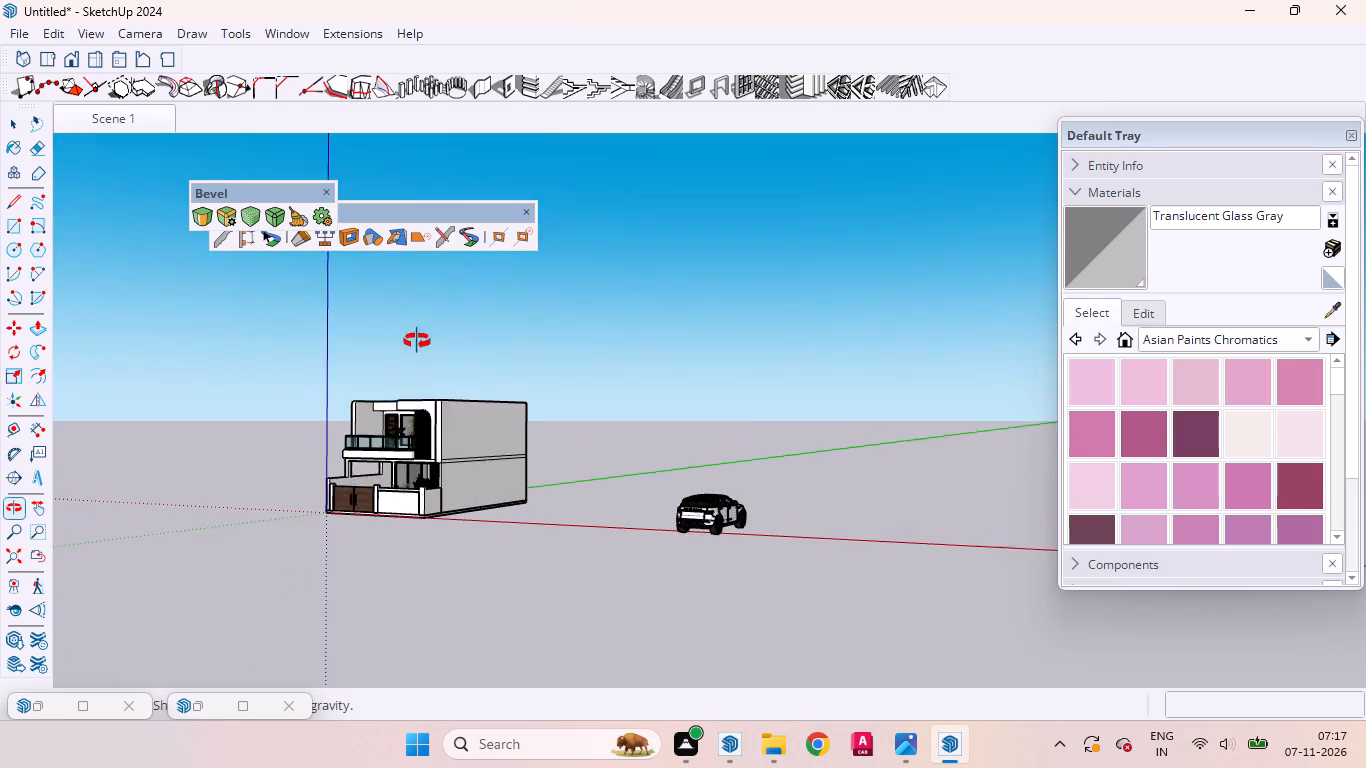
pyautogui.moveTo(417, 341); pyautogui.dragTo(322, 435, button='middle')
pyautogui.scroll(3, 661, 474)
pyautogui.scroll(-1, 665, 480)
pyautogui.scroll(1, 665, 480)
pyautogui.scroll(13, 745, 497)
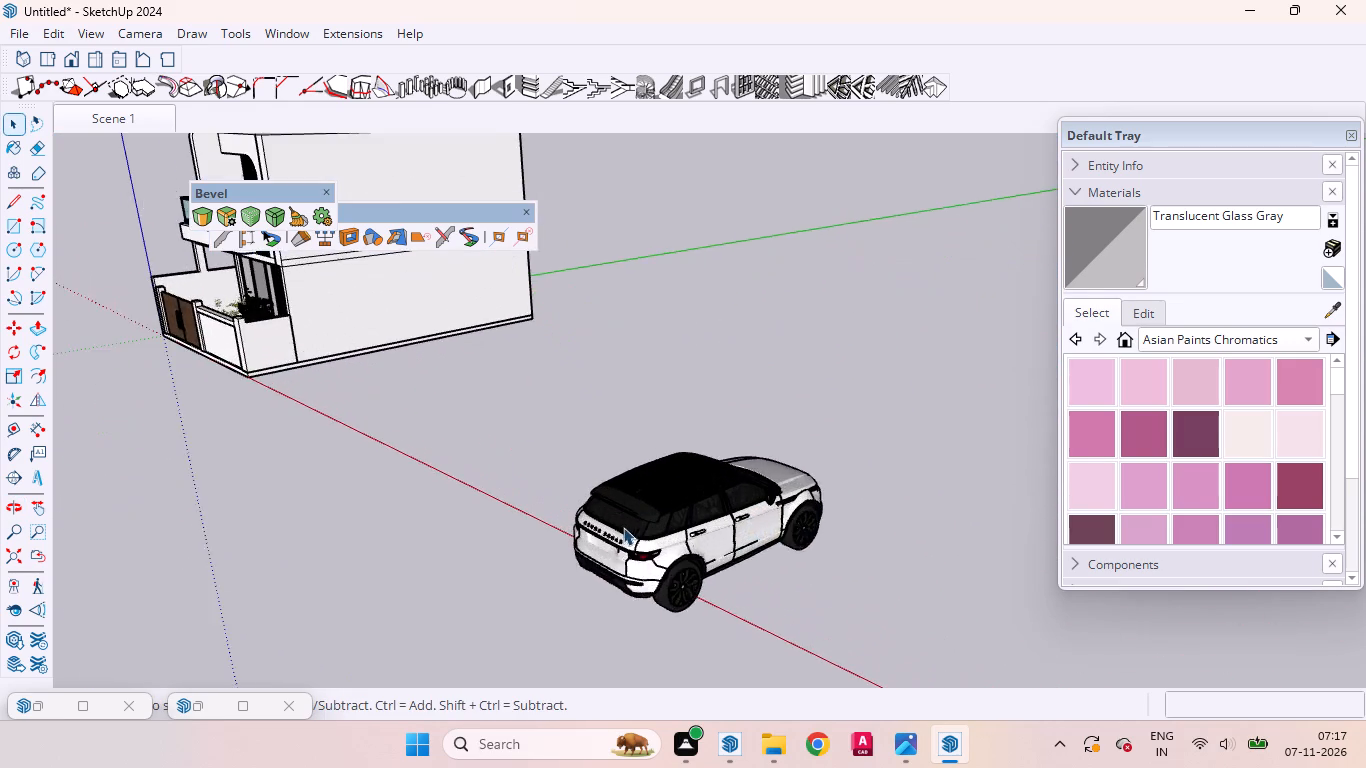
pyautogui.scroll(8, 623, 527)
pyautogui.moveTo(606, 547); pyautogui.dragTo(684, 536, button='middle')
pyautogui.scroll(7, 722, 514)
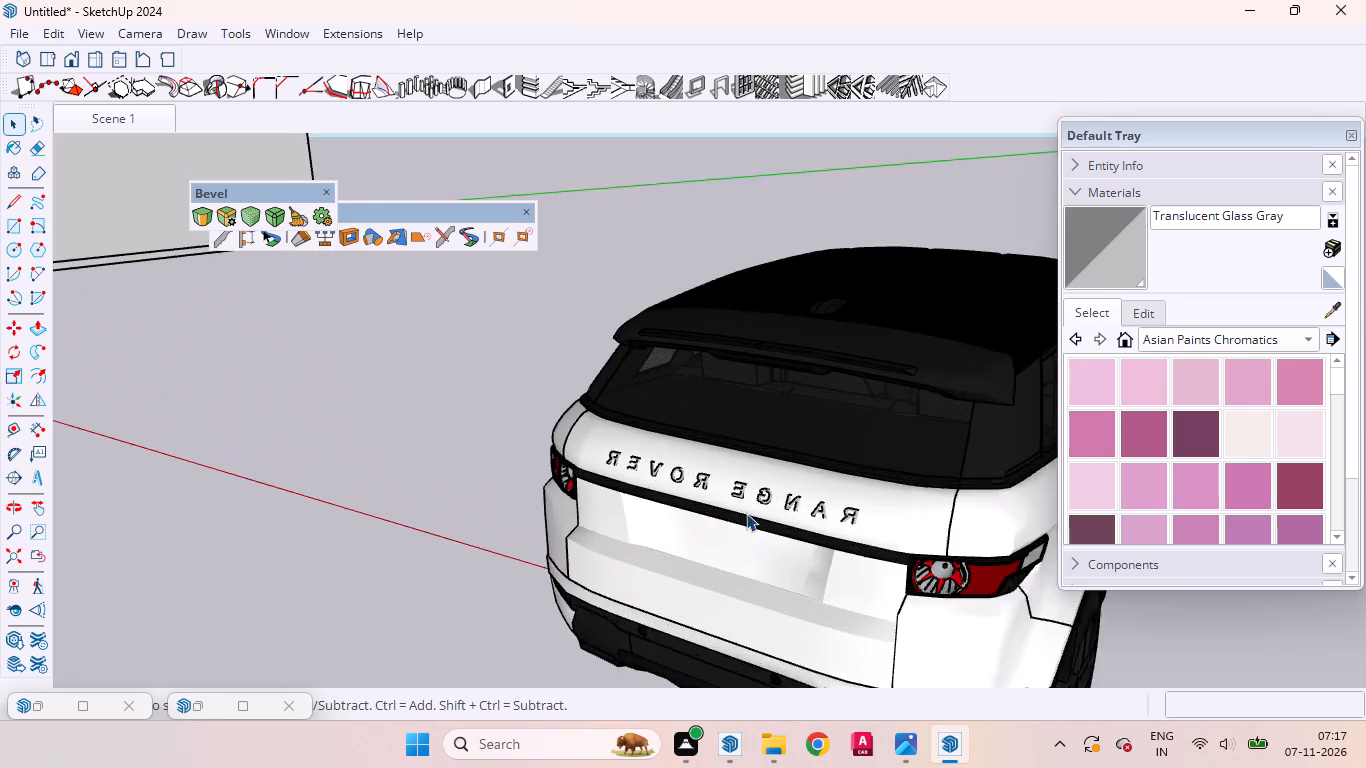
pyautogui.scroll(5, 746, 513)
pyautogui.scroll(-9, 721, 523)
pyautogui.moveTo(702, 539); pyautogui.dragTo(779, 496, button='middle')
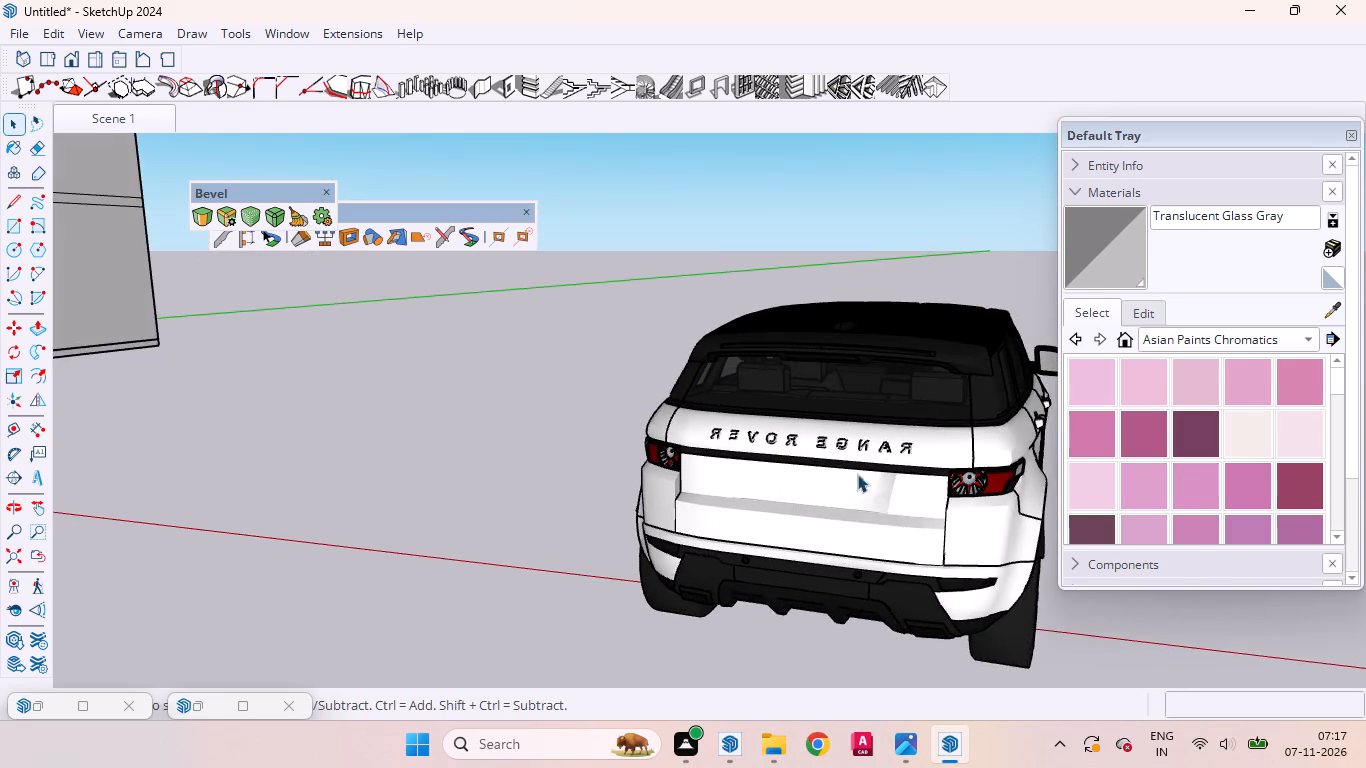
pyautogui.scroll(7, 857, 473)
# Flip the RANGE ROVER tailgate lettering about its red plane inside the car's nested groups, and return to the top-level model.
pyautogui.click(891, 439)
pyautogui.doubleClick(889, 438)
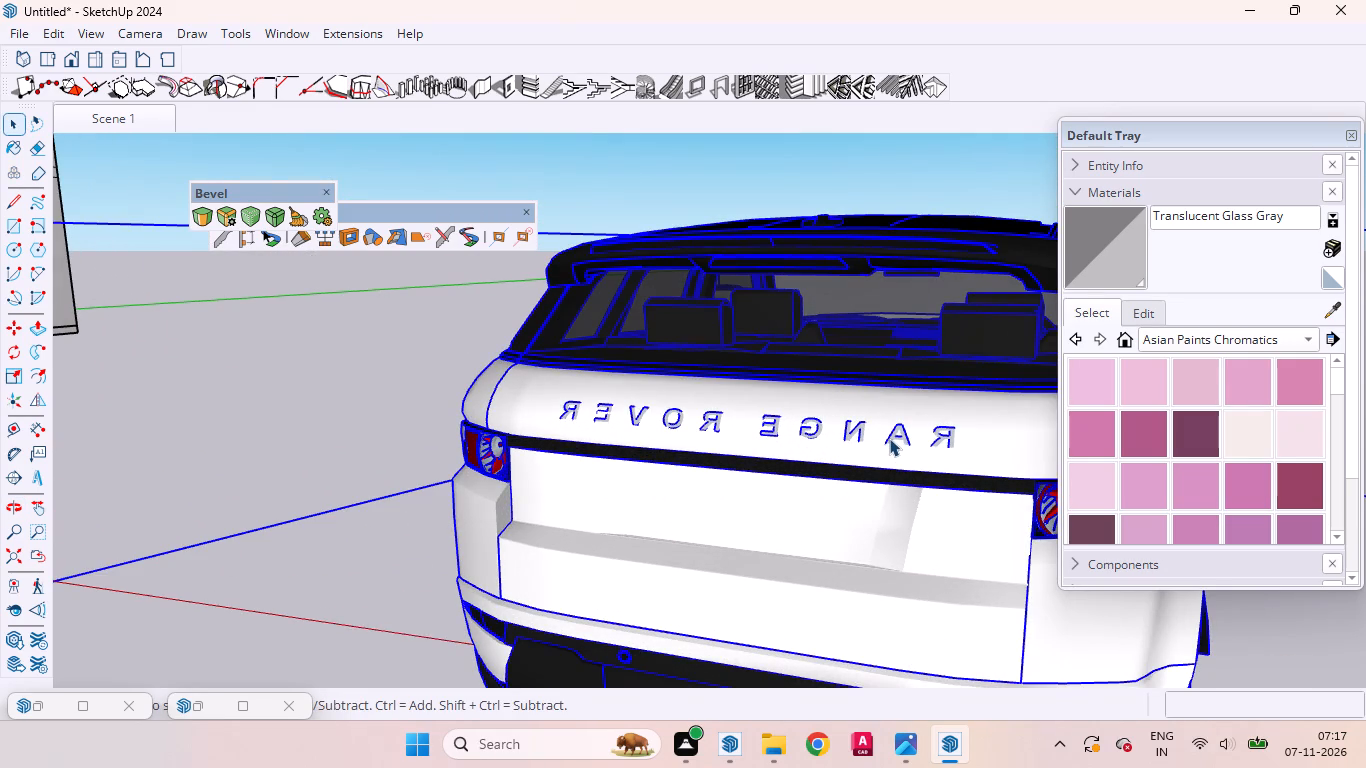
pyautogui.click(889, 438)
pyautogui.doubleClick(889, 438)
pyautogui.click(889, 435)
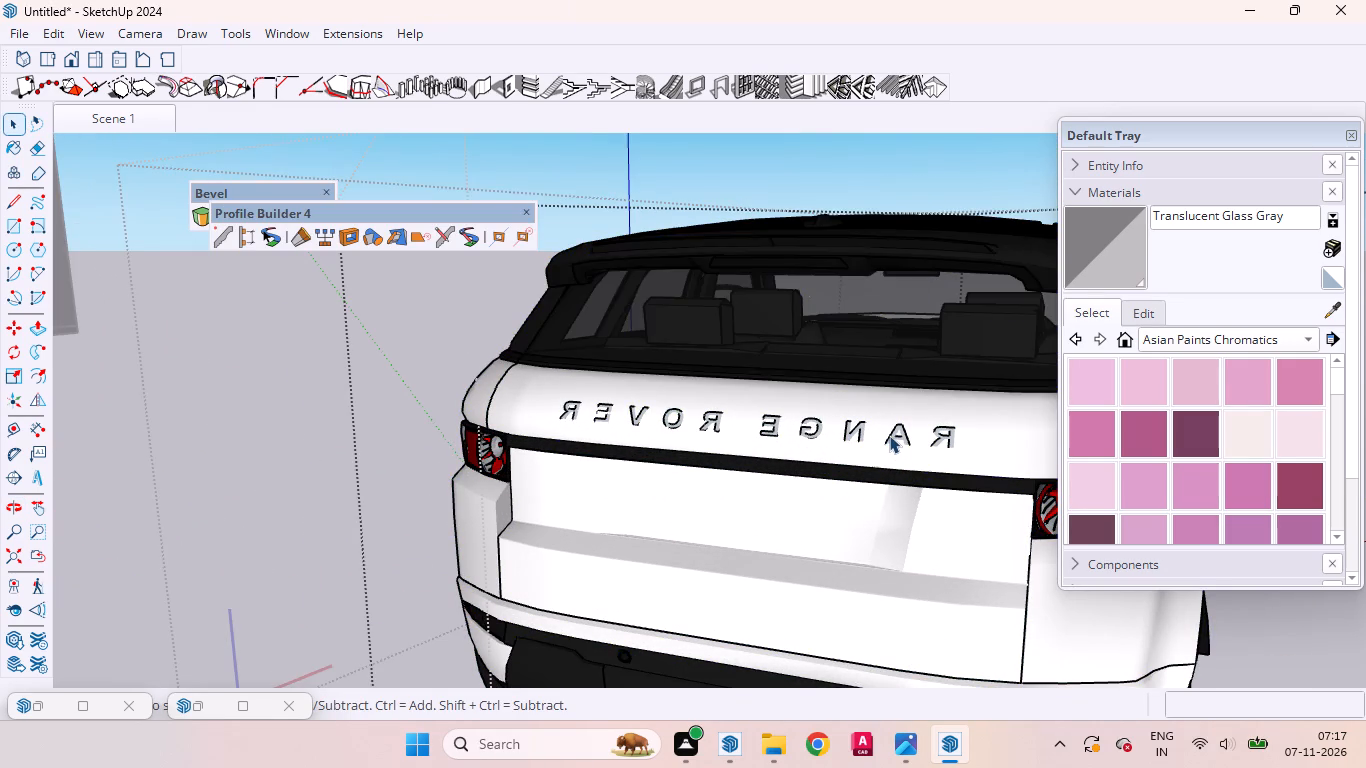
pyautogui.doubleClick(889, 435)
pyautogui.click(903, 436)
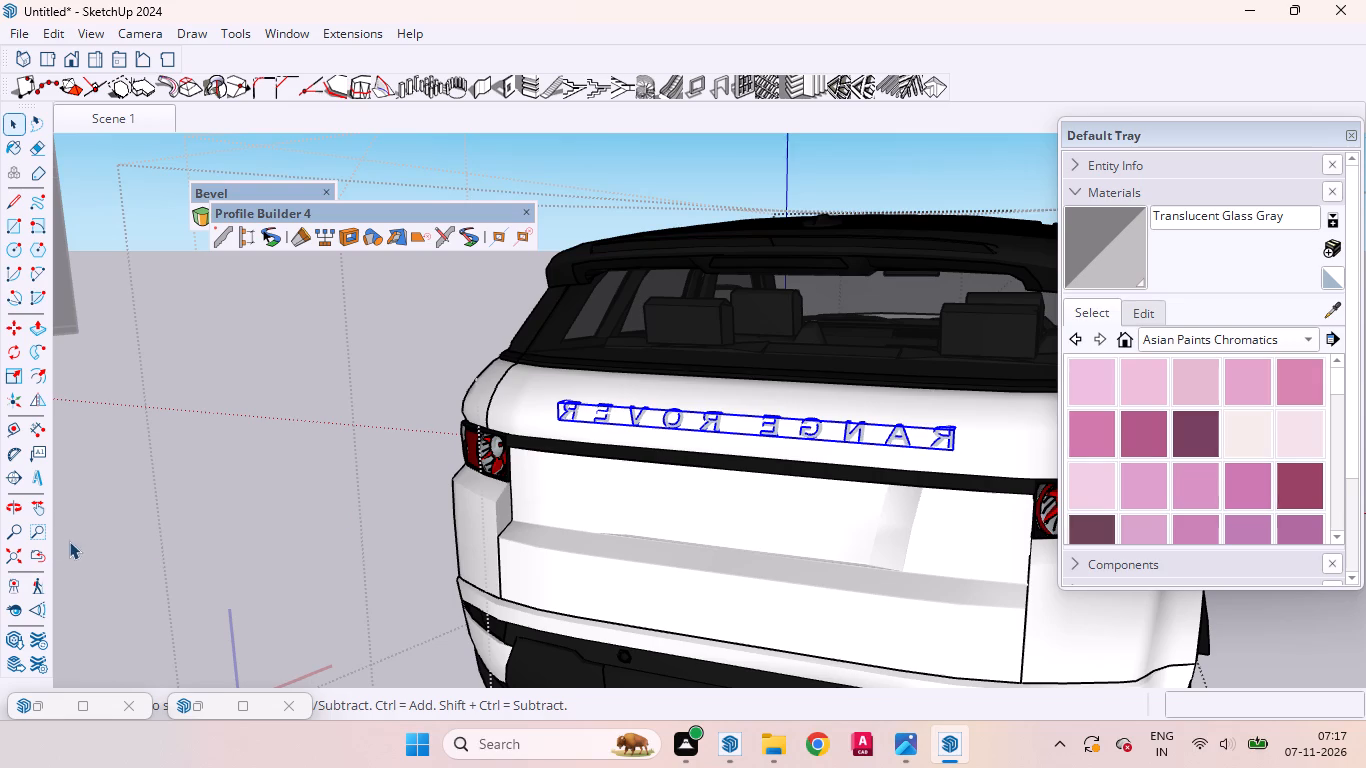
pyautogui.click(42, 400)
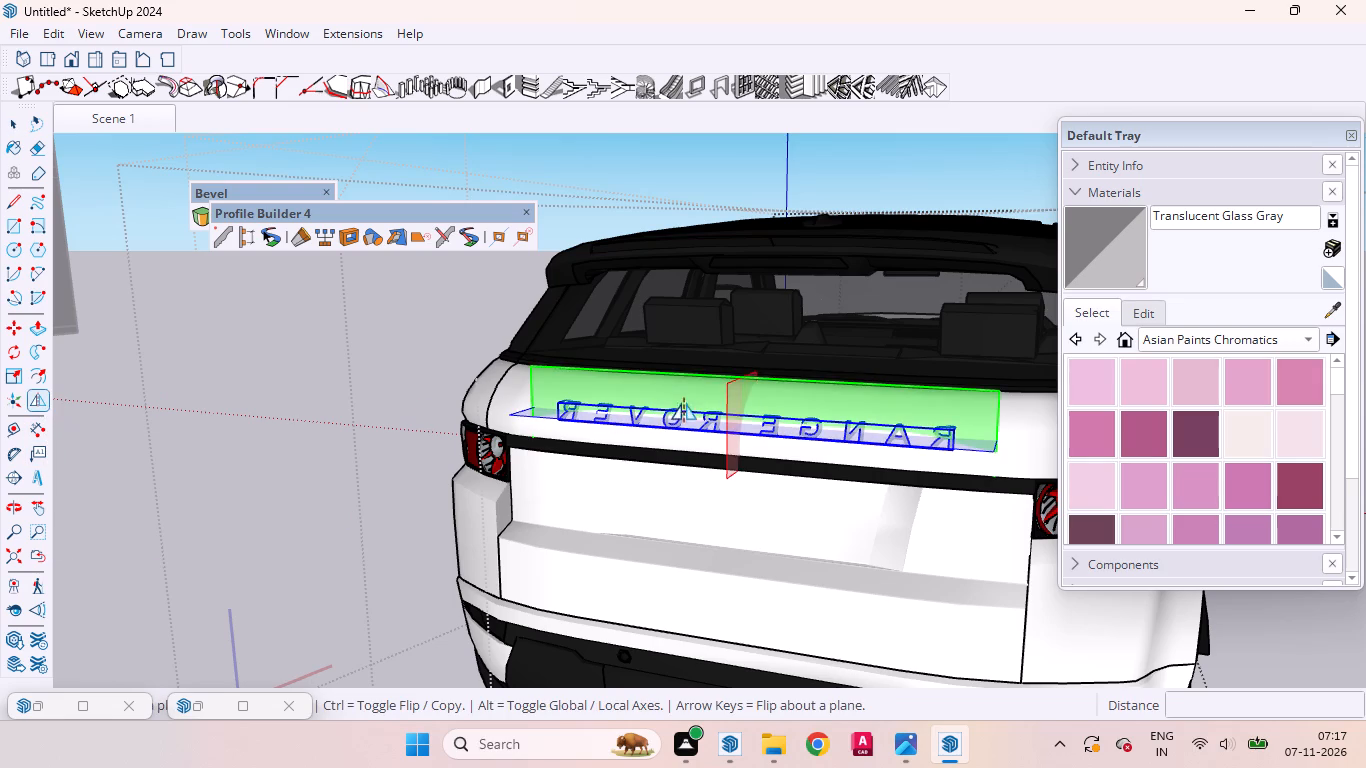
pyautogui.click(732, 402)
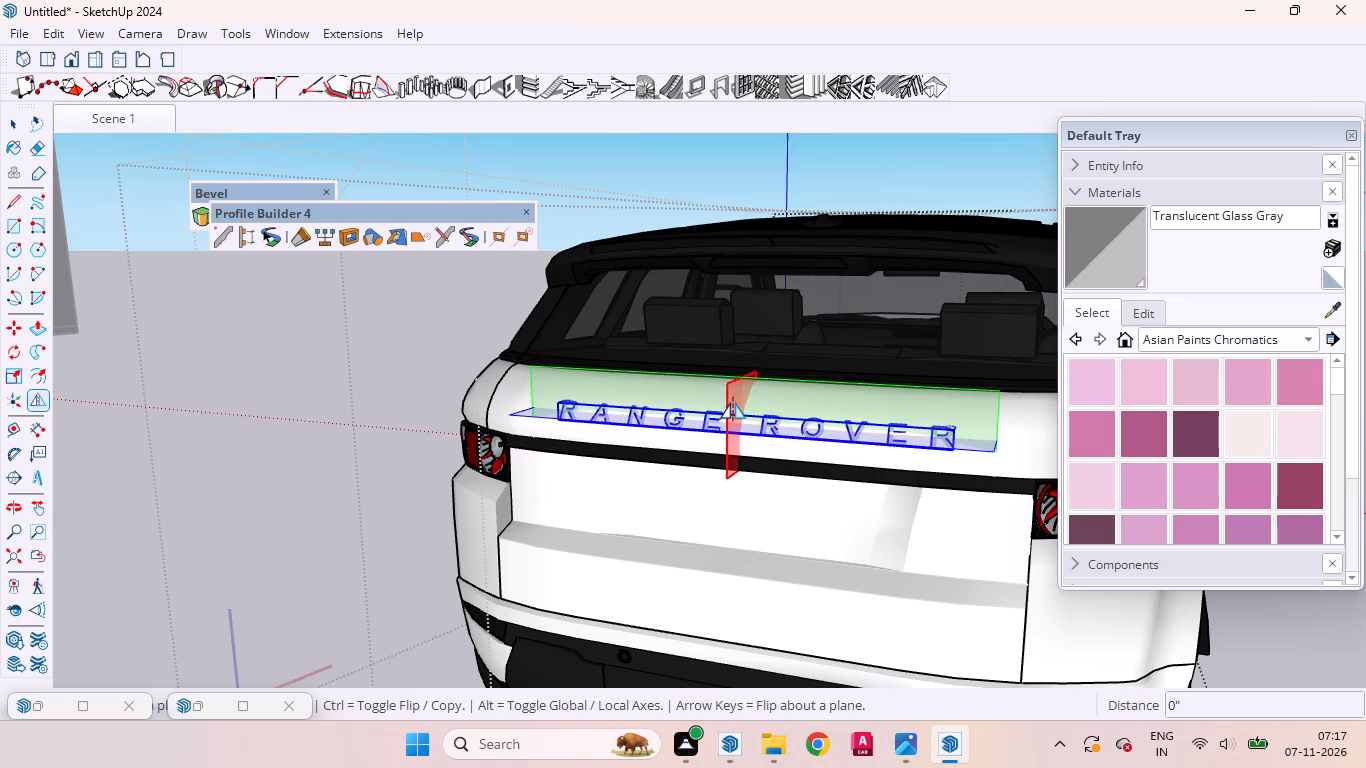
pyautogui.click(16, 125)
pyautogui.click(228, 470)
pyautogui.scroll(-9, 502, 616)
pyautogui.scroll(1, 611, 561)
pyautogui.scroll(-3, 615, 558)
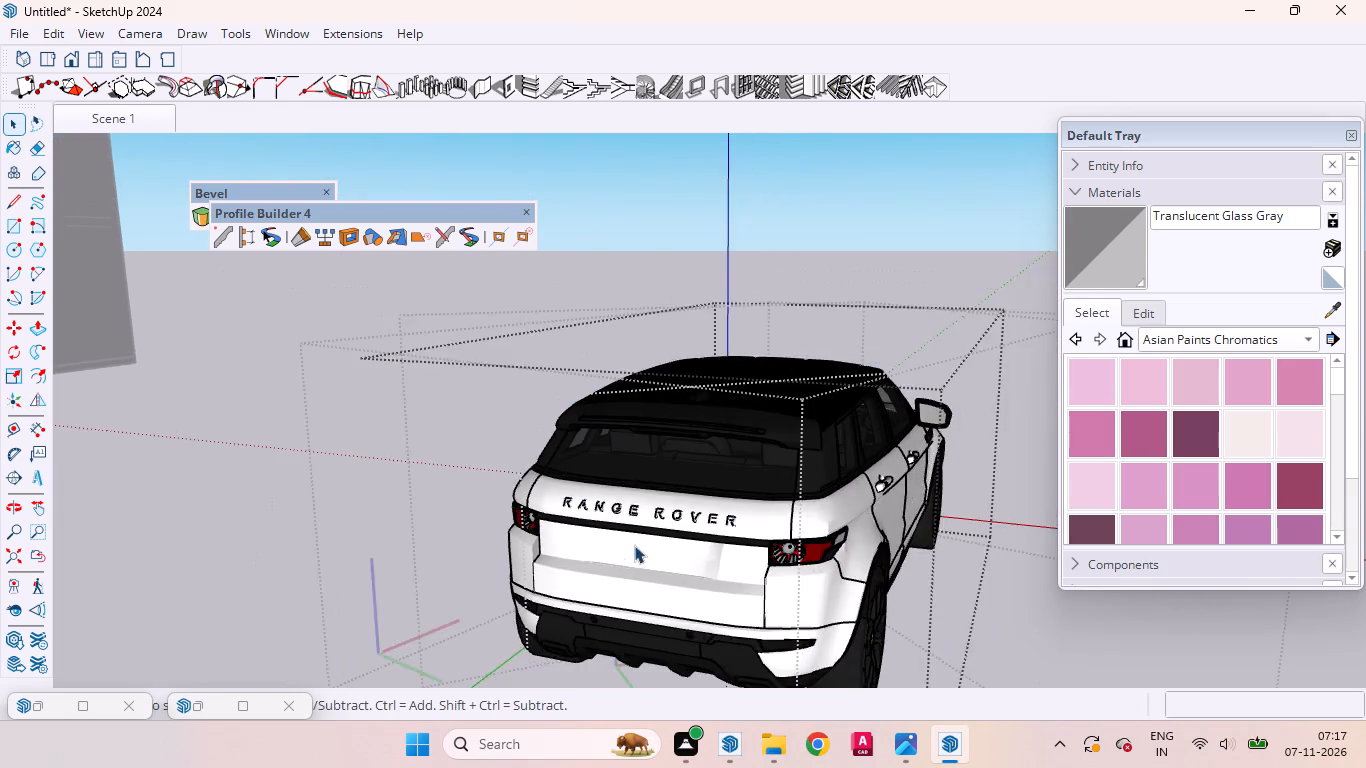
pyautogui.scroll(-3, 634, 545)
pyautogui.moveTo(682, 610); pyautogui.dragTo(824, 632, button='middle')
pyautogui.scroll(-3, 740, 585)
pyautogui.scroll(-5, 640, 520)
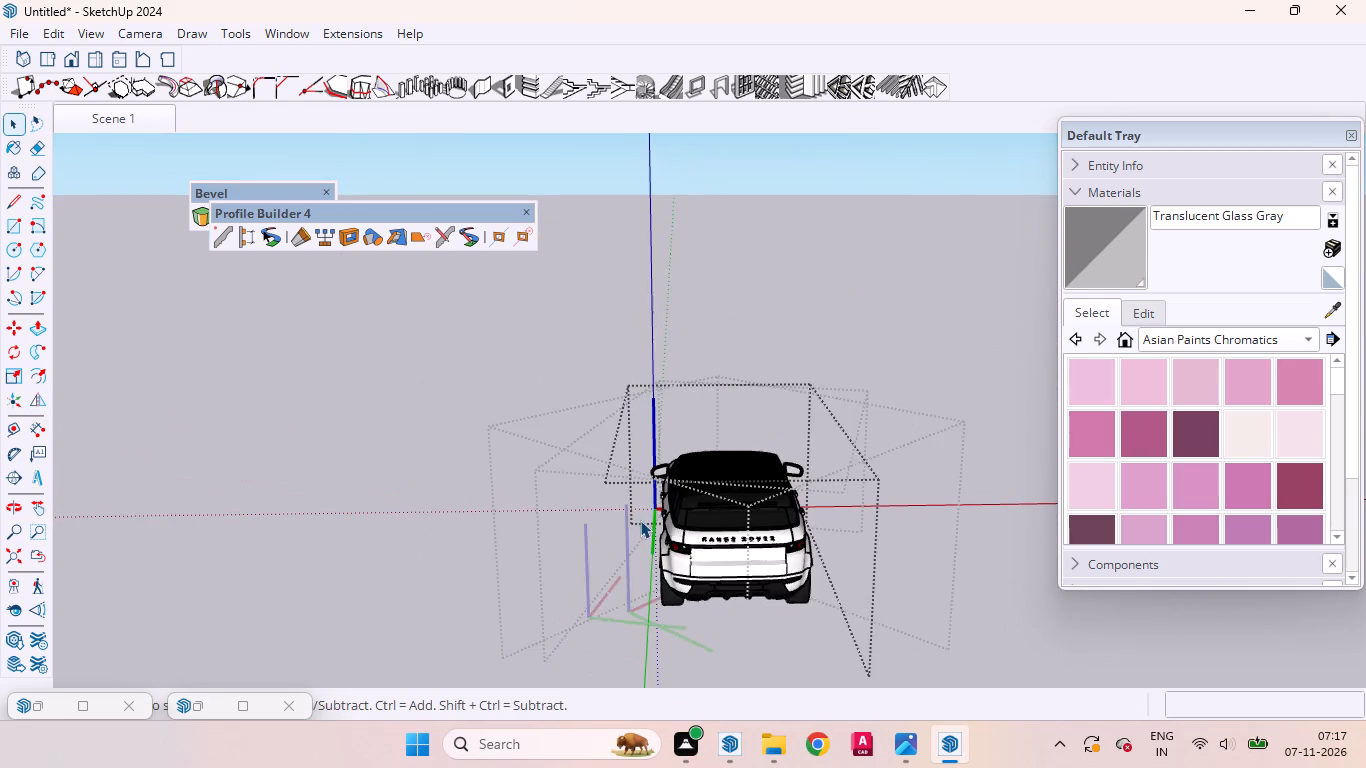
pyautogui.scroll(-2, 640, 520)
pyautogui.doubleClick(966, 629)
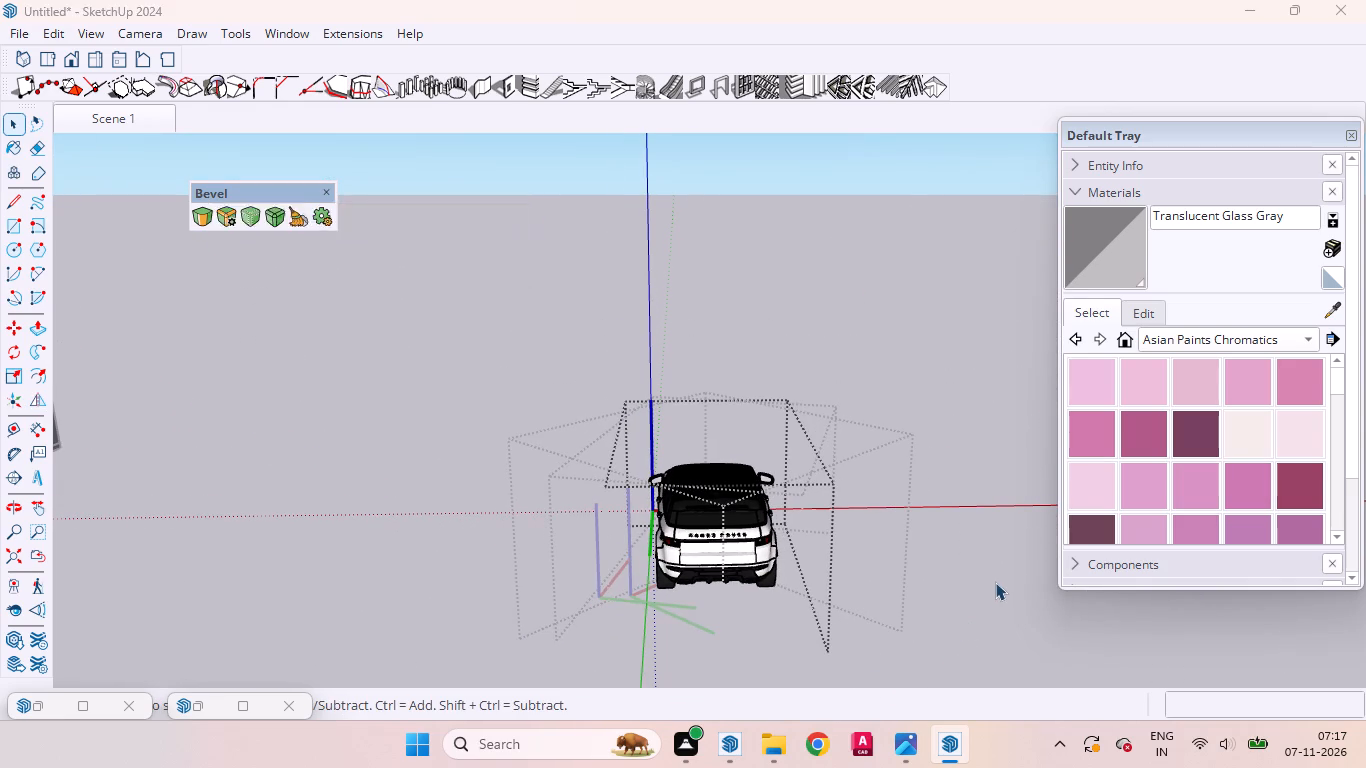
pyautogui.click(996, 579)
pyautogui.click(950, 537)
pyautogui.click(942, 540)
pyautogui.click(946, 547)
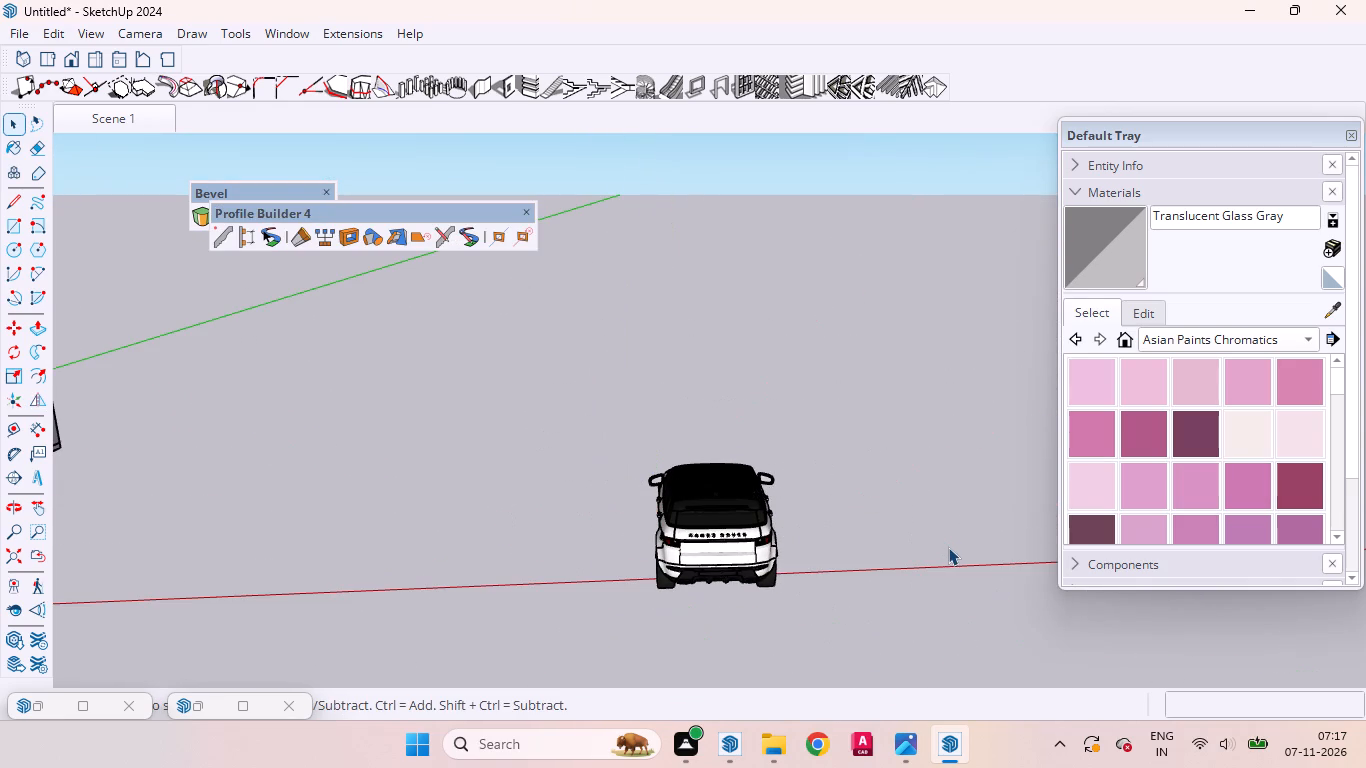
# Move the whole Range Rover about 78' 1" to the house, placing it in the ground-floor parking bay behind the wooden gate.
pyautogui.click(745, 545)
pyautogui.scroll(-8, 824, 595)
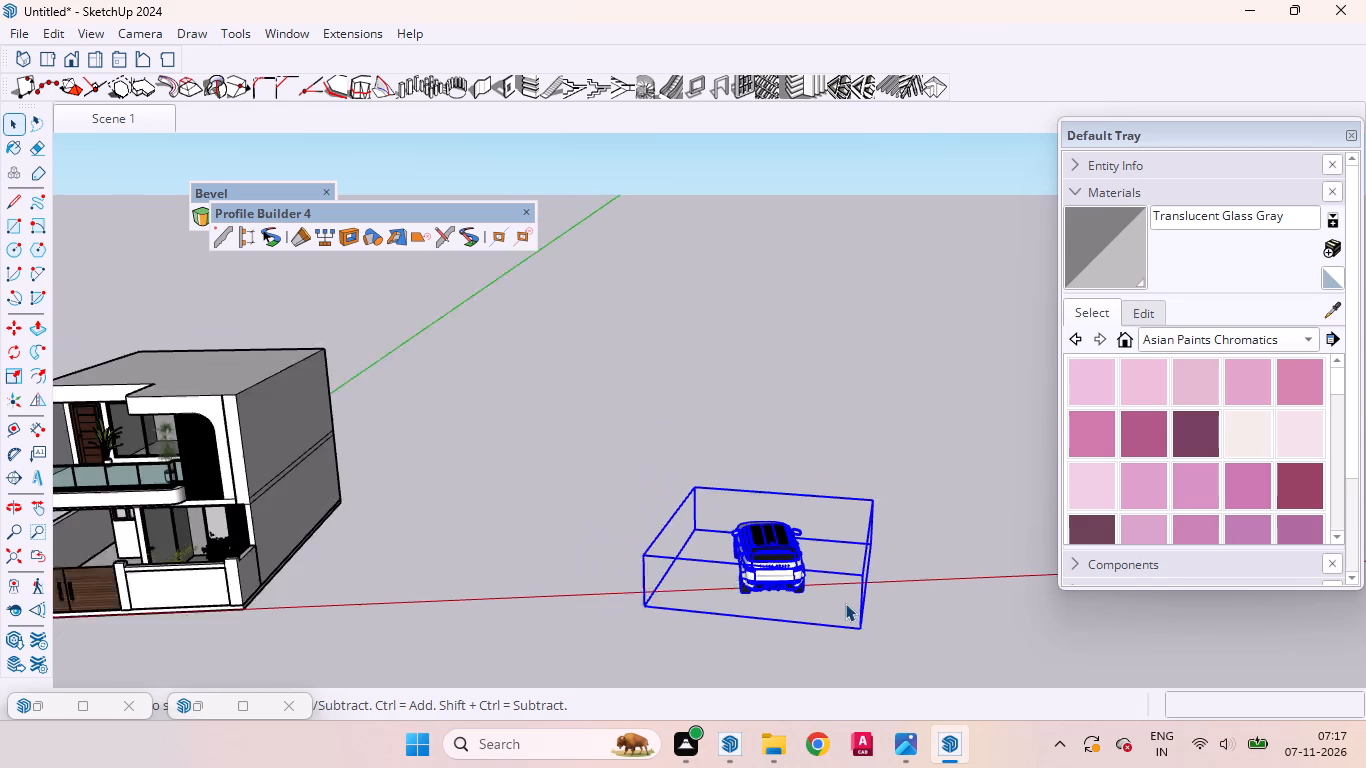
pyautogui.scroll(-13, 845, 603)
pyautogui.scroll(4, 864, 617)
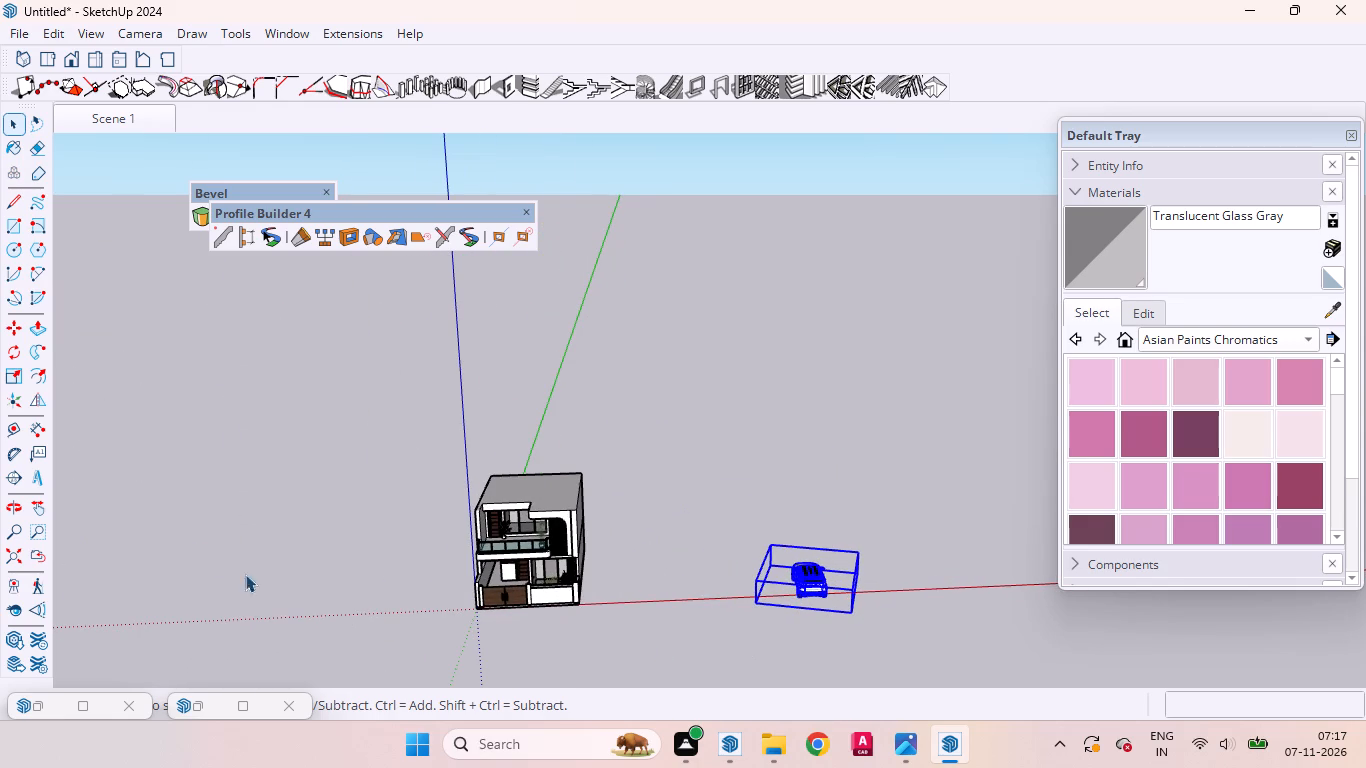
pyautogui.click(21, 333)
pyautogui.moveTo(956, 625); pyautogui.dragTo(648, 763, button='middle')
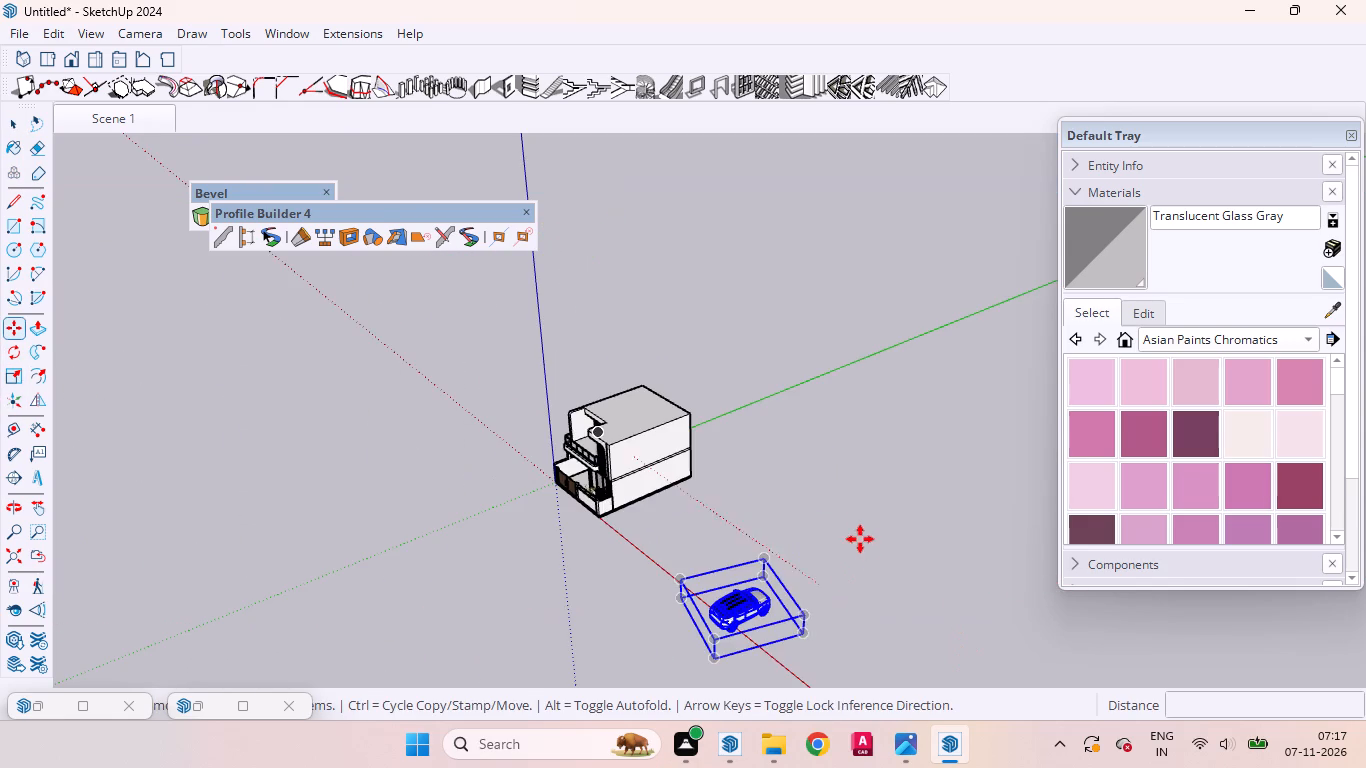
pyautogui.scroll(-3, 862, 493)
pyautogui.scroll(4, 828, 557)
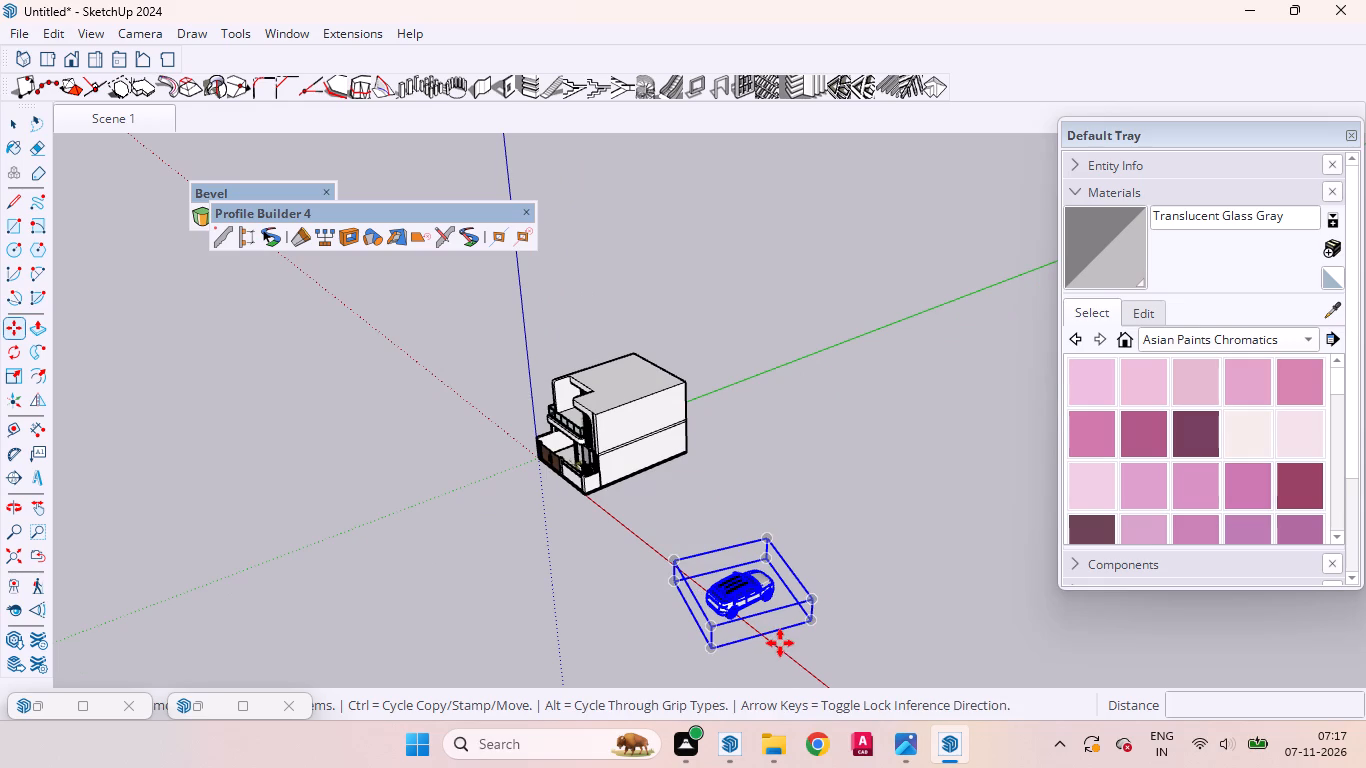
pyautogui.click(780, 643)
pyautogui.scroll(8, 606, 494)
pyautogui.scroll(-2, 566, 456)
pyautogui.scroll(3, 566, 456)
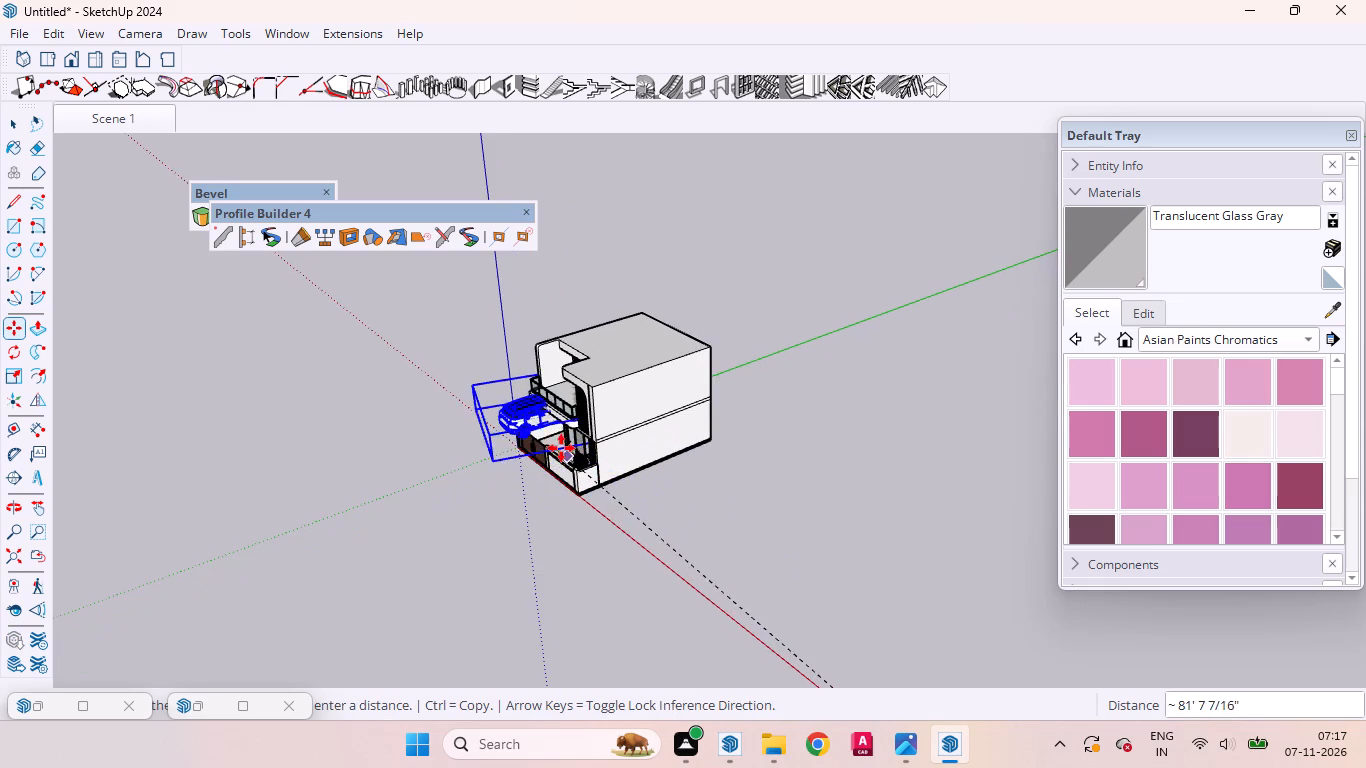
pyautogui.scroll(2, 561, 448)
pyautogui.moveTo(551, 439); pyautogui.dragTo(852, 480, button='middle')
pyautogui.scroll(4, 709, 510)
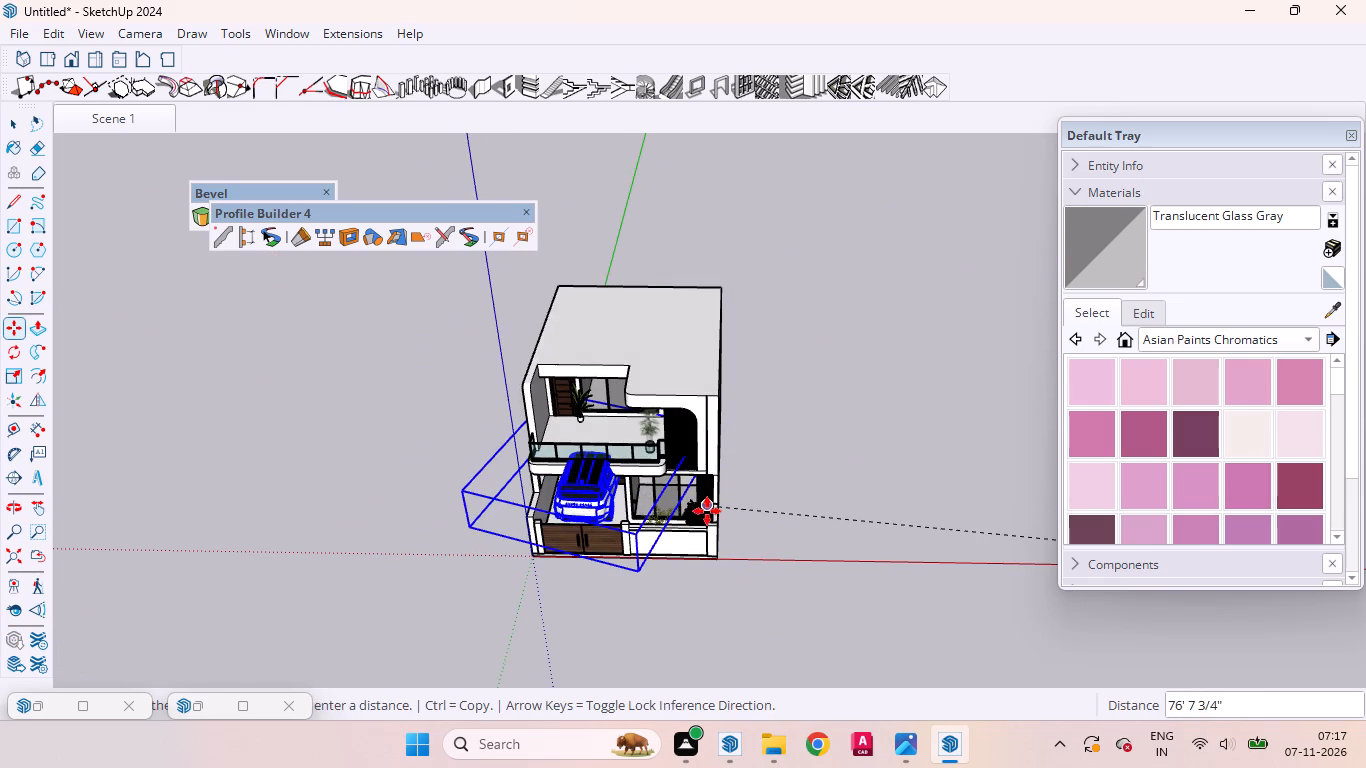
pyautogui.scroll(3, 659, 515)
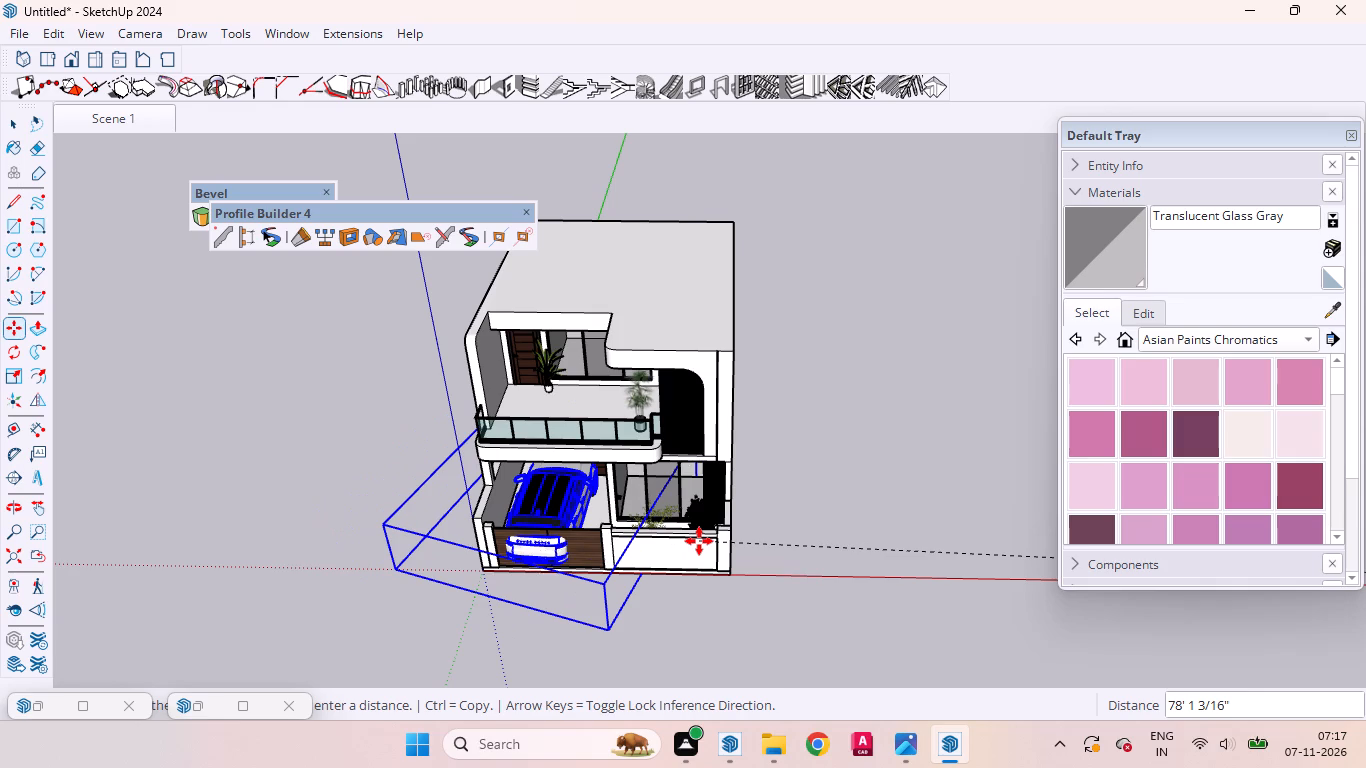
pyautogui.click(699, 541)
# Scale down the Range Rover in the red and green directions together, keeping its height, and inspect its fit at the gate.
pyautogui.moveTo(538, 552); pyautogui.dragTo(930, 569, button='middle')
pyautogui.scroll(1, 542, 555)
pyautogui.moveTo(705, 611); pyautogui.dragTo(1146, 559, button='middle')
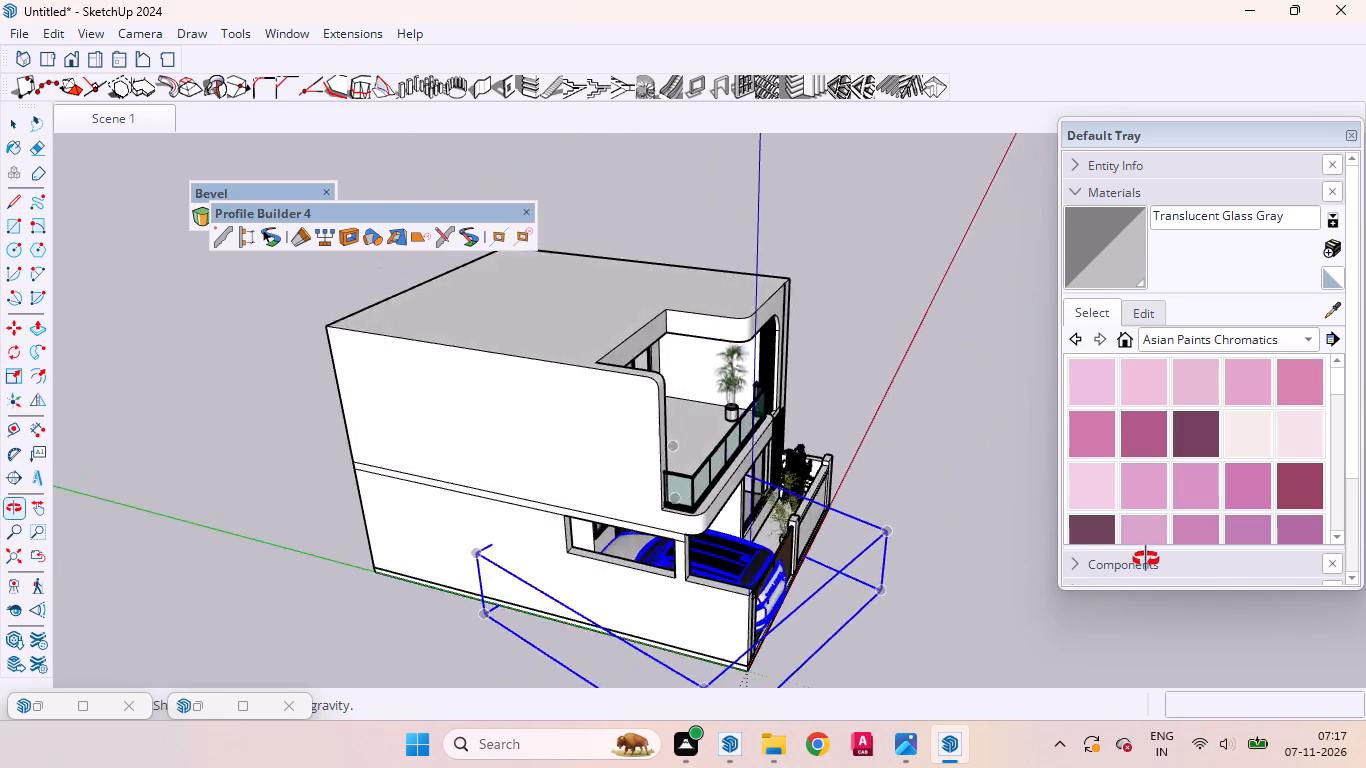
pyautogui.moveTo(1146, 559); pyautogui.dragTo(1236, 572, button='middle')
pyautogui.scroll(-4, 927, 611)
pyautogui.moveTo(933, 618); pyautogui.dragTo(619, 546, button='middle')
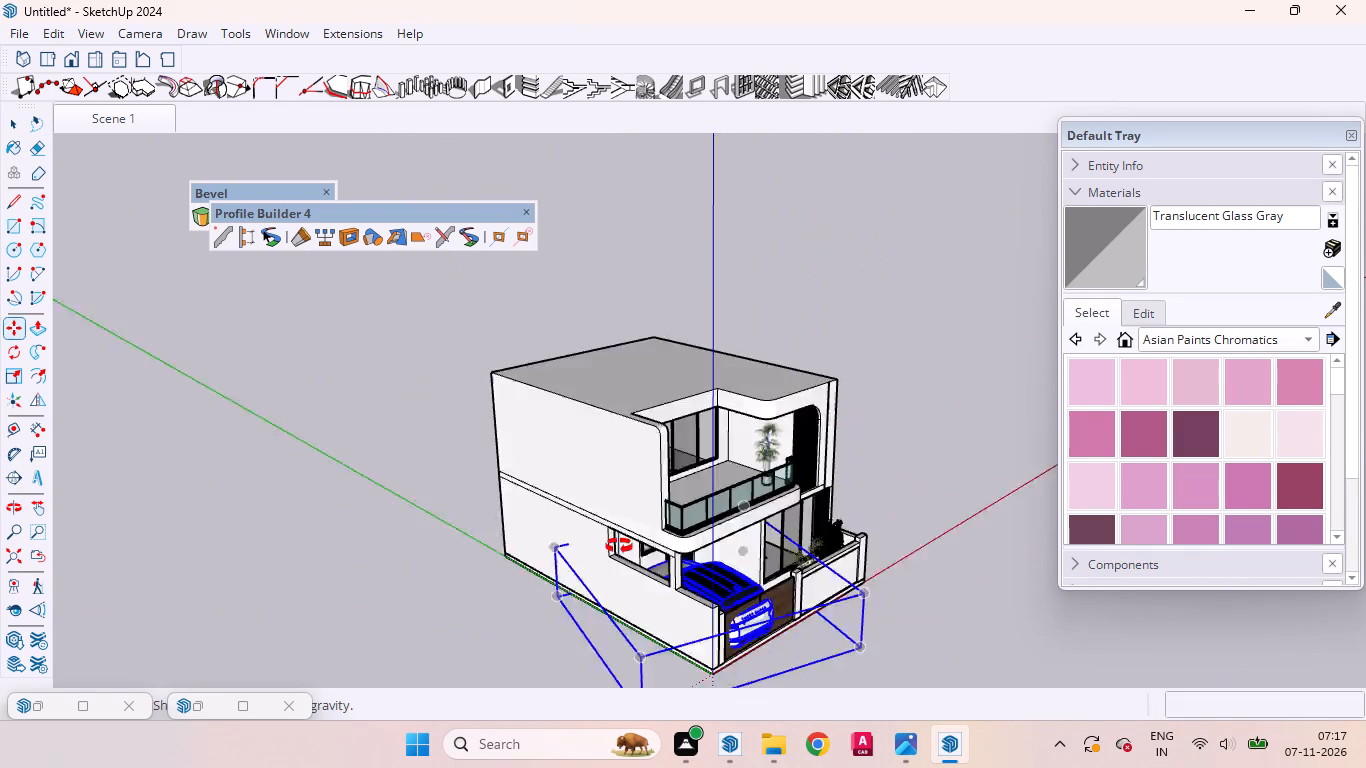
pyautogui.moveTo(619, 546); pyautogui.dragTo(852, 569, button='middle')
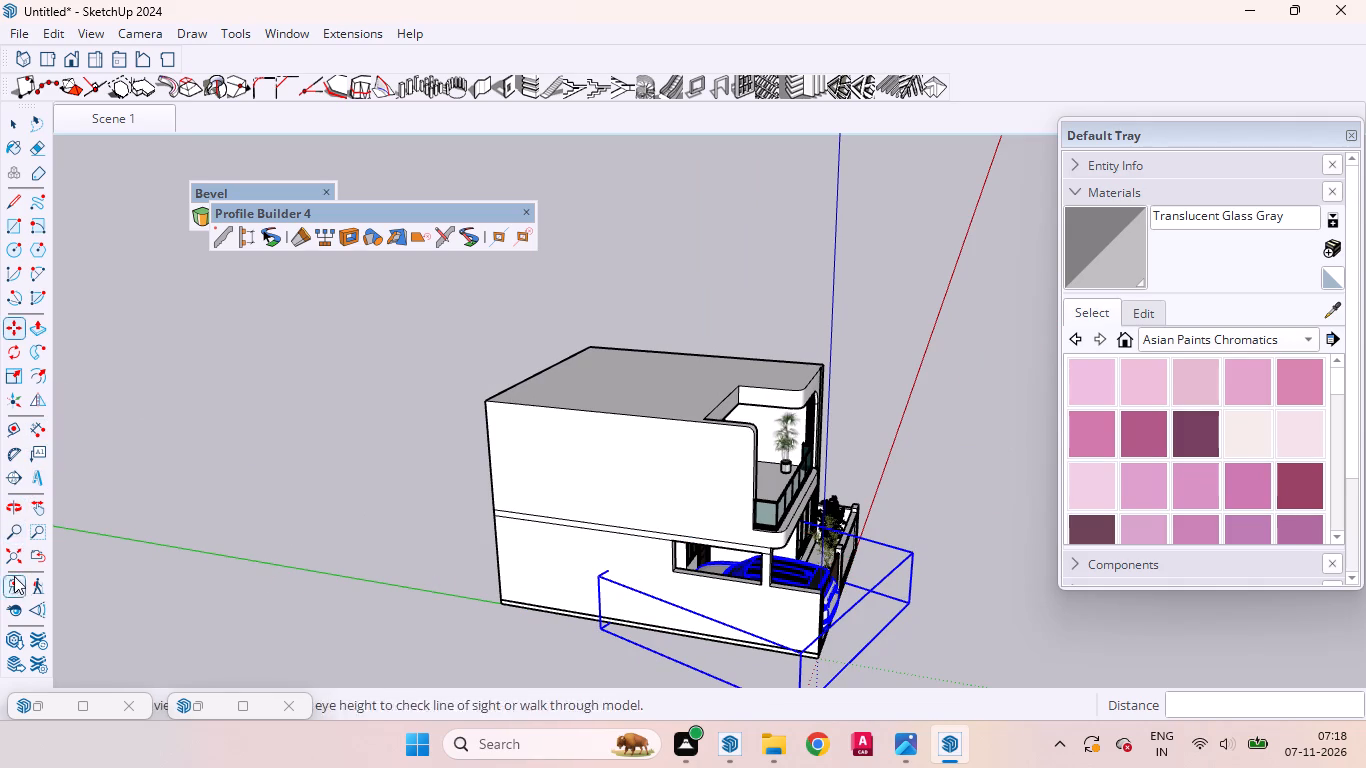
pyautogui.click(13, 377)
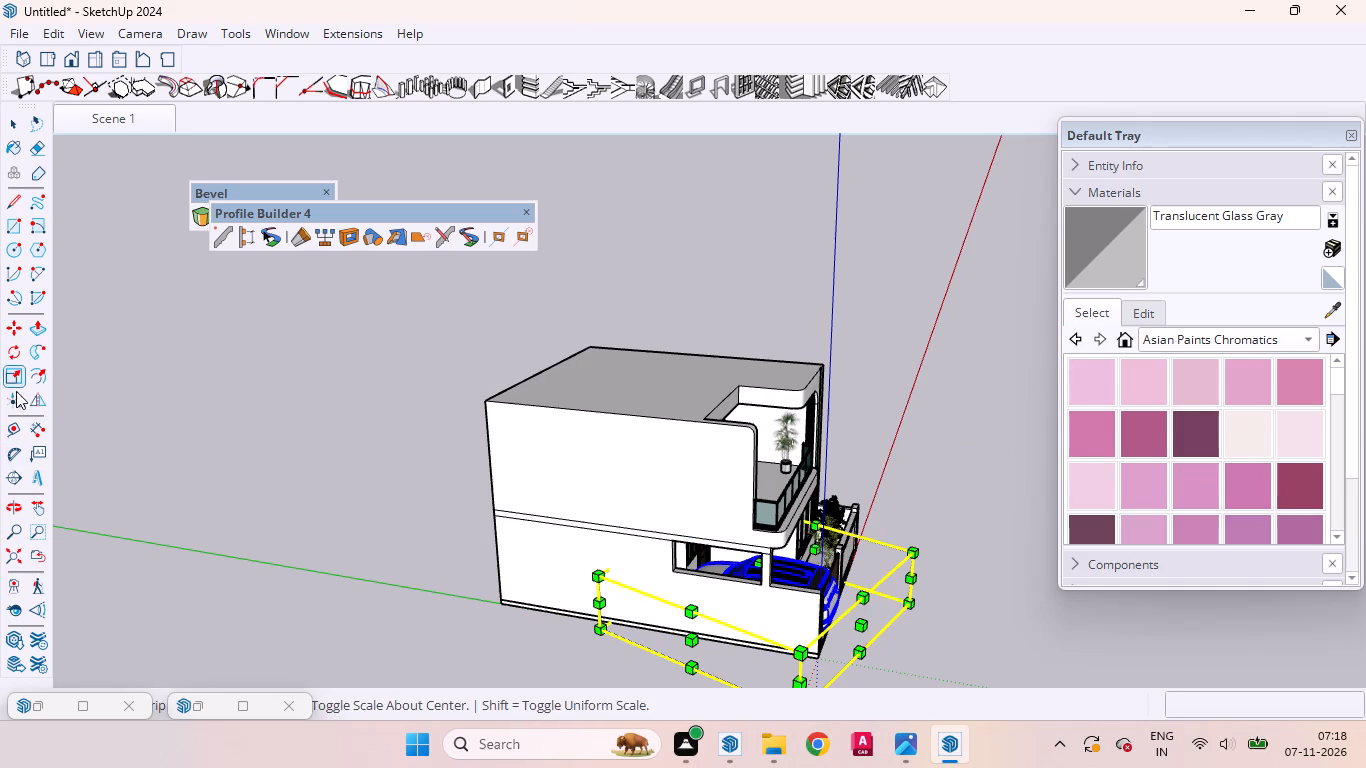
pyautogui.moveTo(727, 523); pyautogui.dragTo(742, 560)
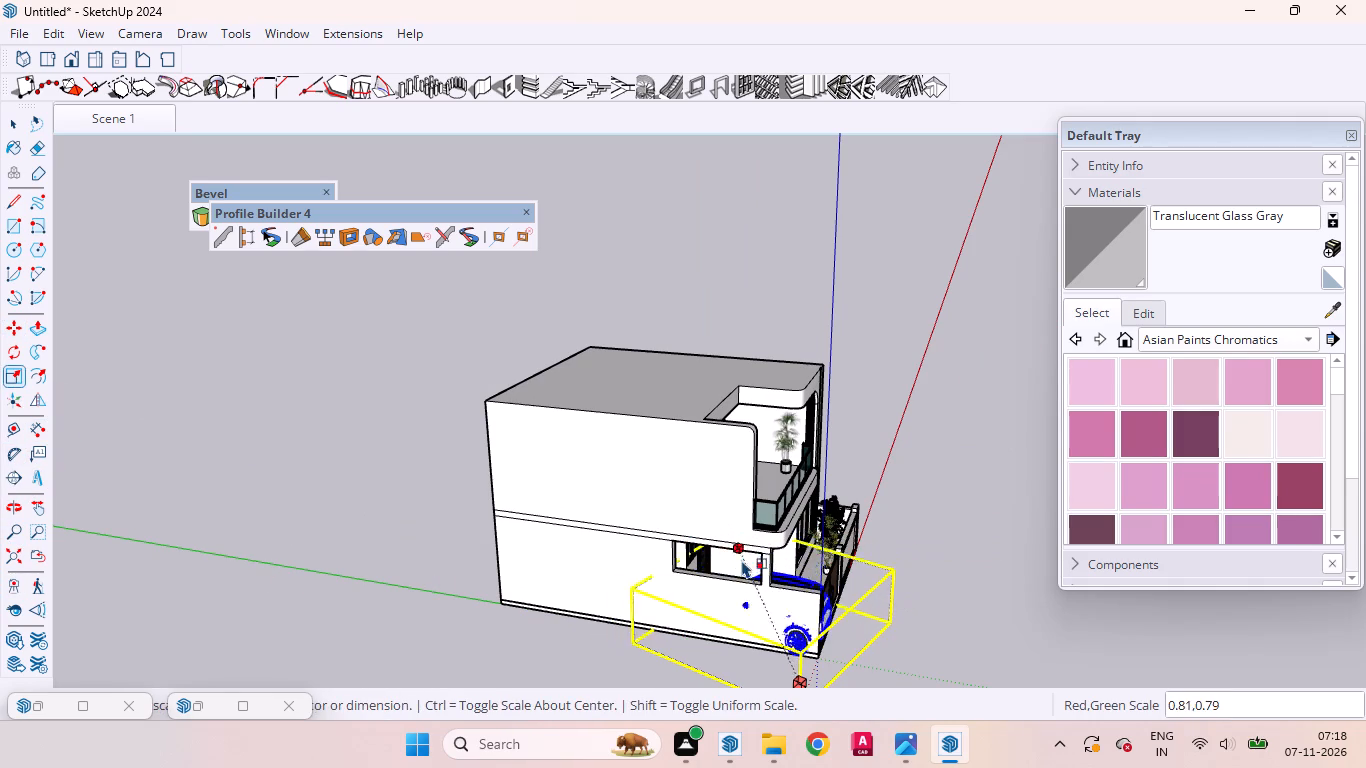
pyautogui.moveTo(742, 560); pyautogui.dragTo(730, 546)
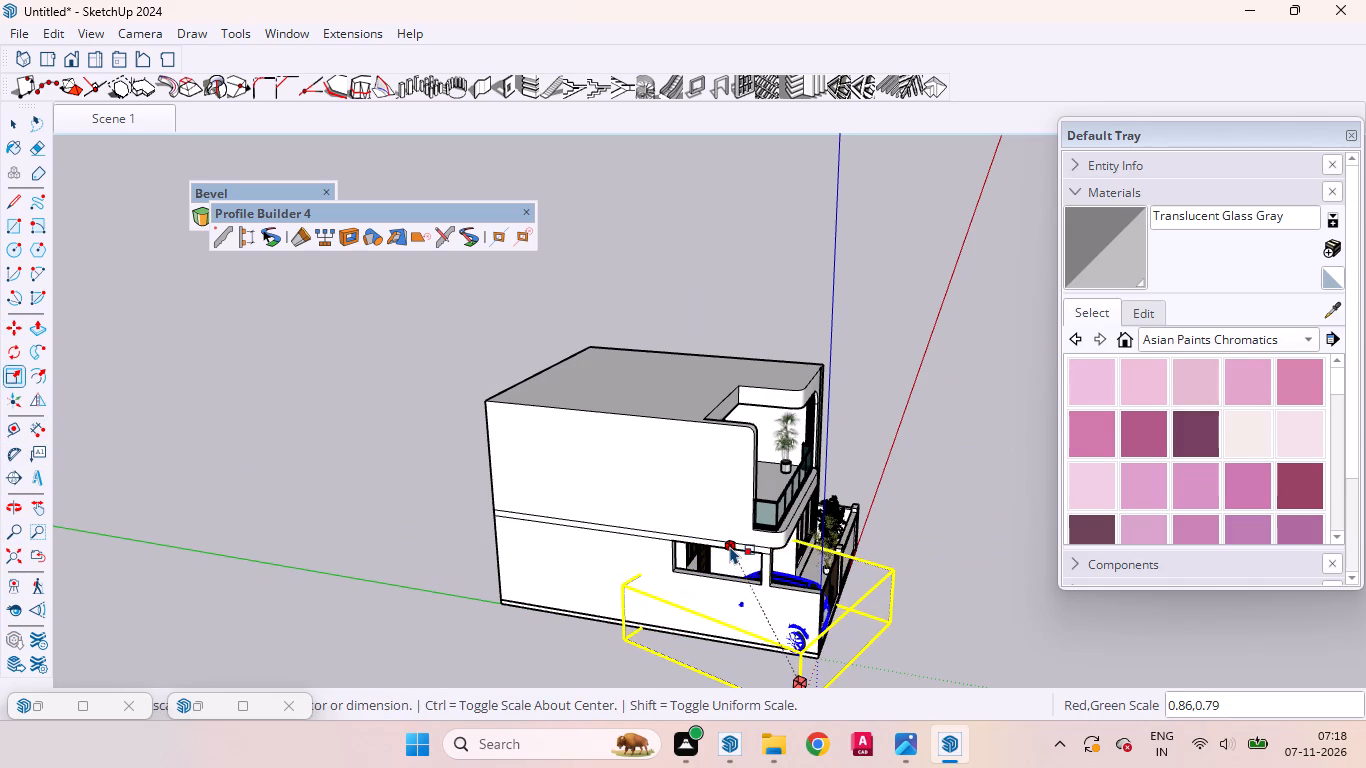
pyautogui.moveTo(730, 546); pyautogui.dragTo(740, 570)
pyautogui.moveTo(838, 672); pyautogui.dragTo(802, 677, button='middle')
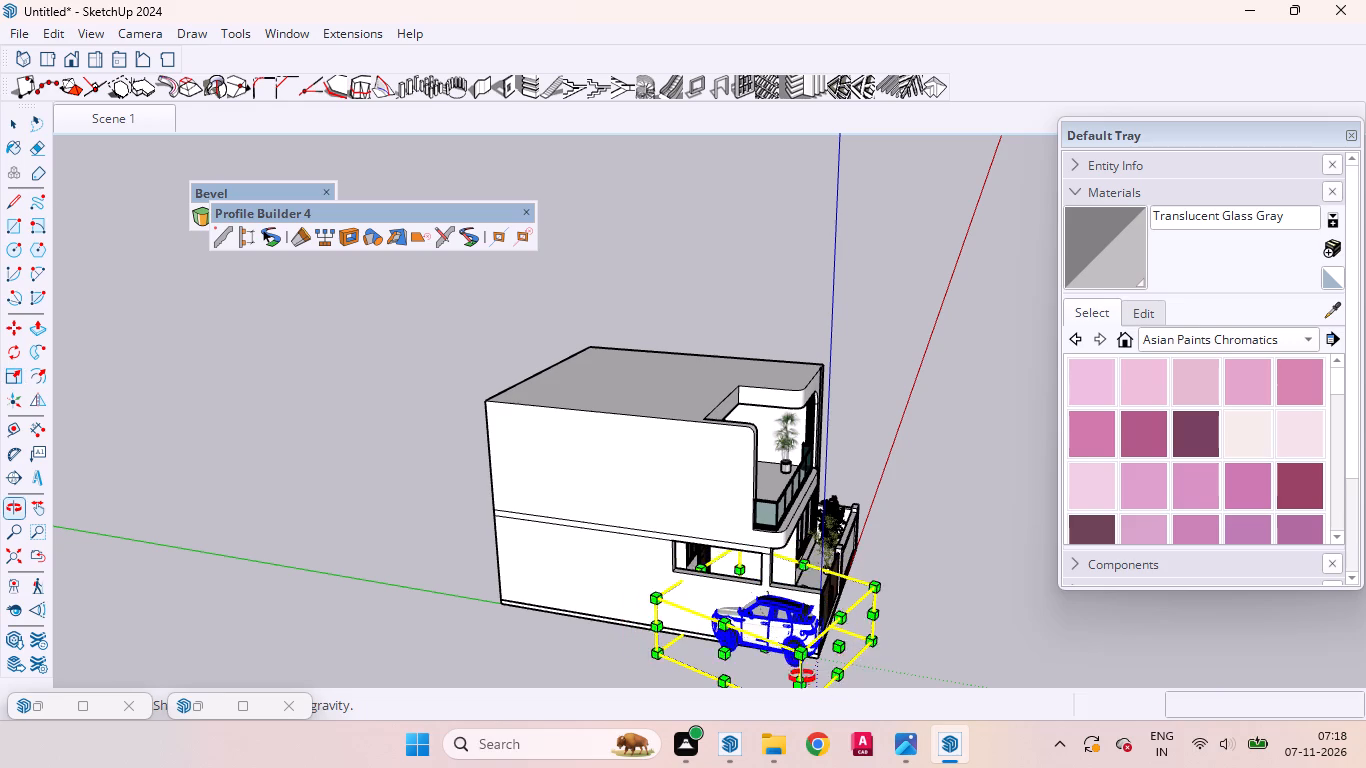
pyautogui.moveTo(802, 677); pyautogui.dragTo(345, 627, button='middle')
pyautogui.scroll(6, 496, 573)
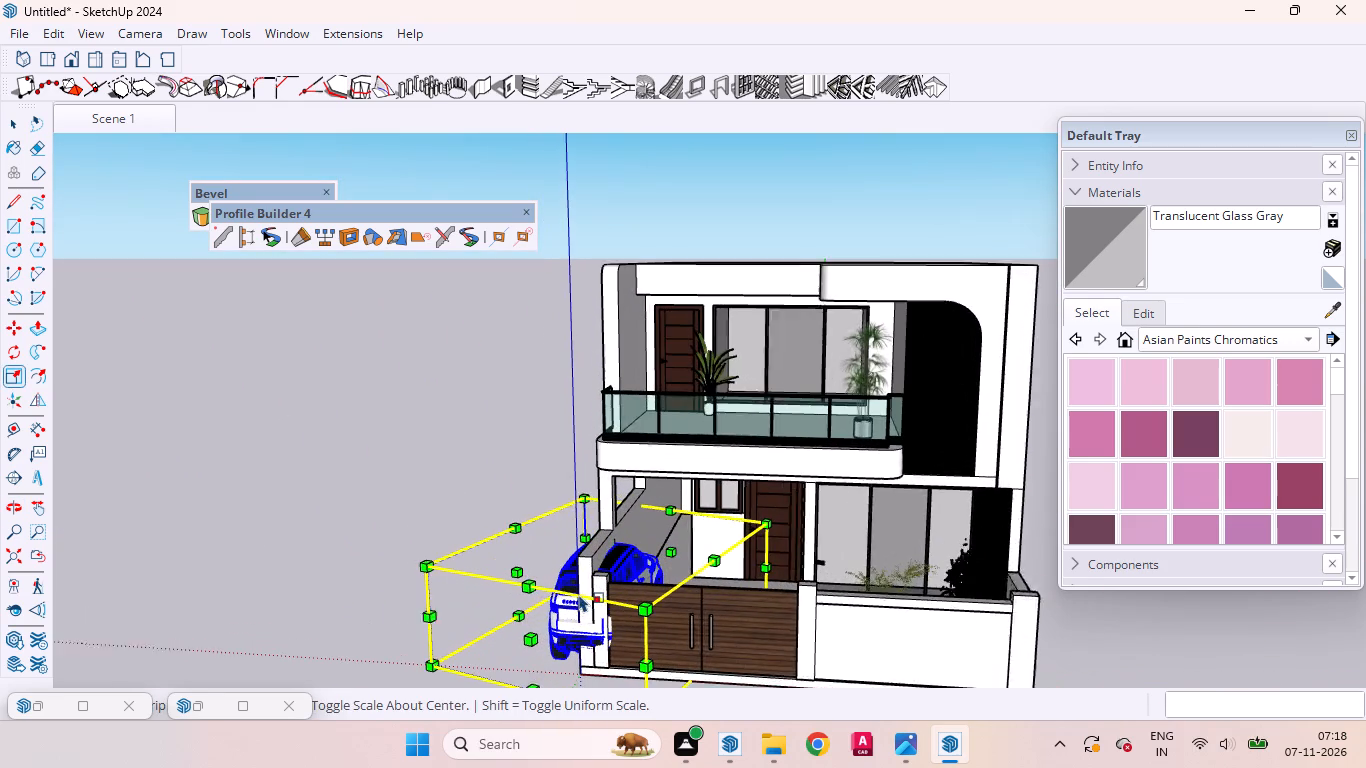
pyautogui.scroll(1, 579, 594)
pyautogui.moveTo(601, 624); pyautogui.dragTo(736, 645, button='middle')
pyautogui.scroll(-4, 590, 519)
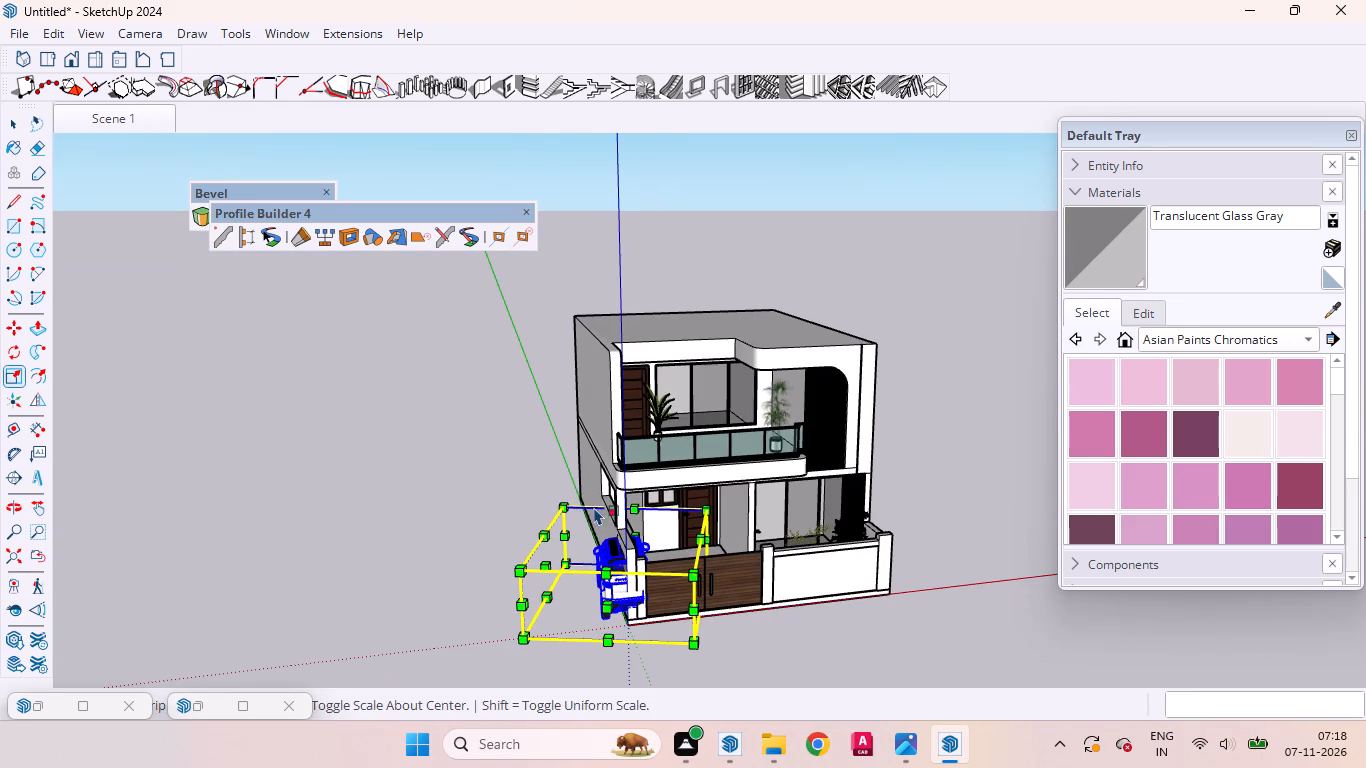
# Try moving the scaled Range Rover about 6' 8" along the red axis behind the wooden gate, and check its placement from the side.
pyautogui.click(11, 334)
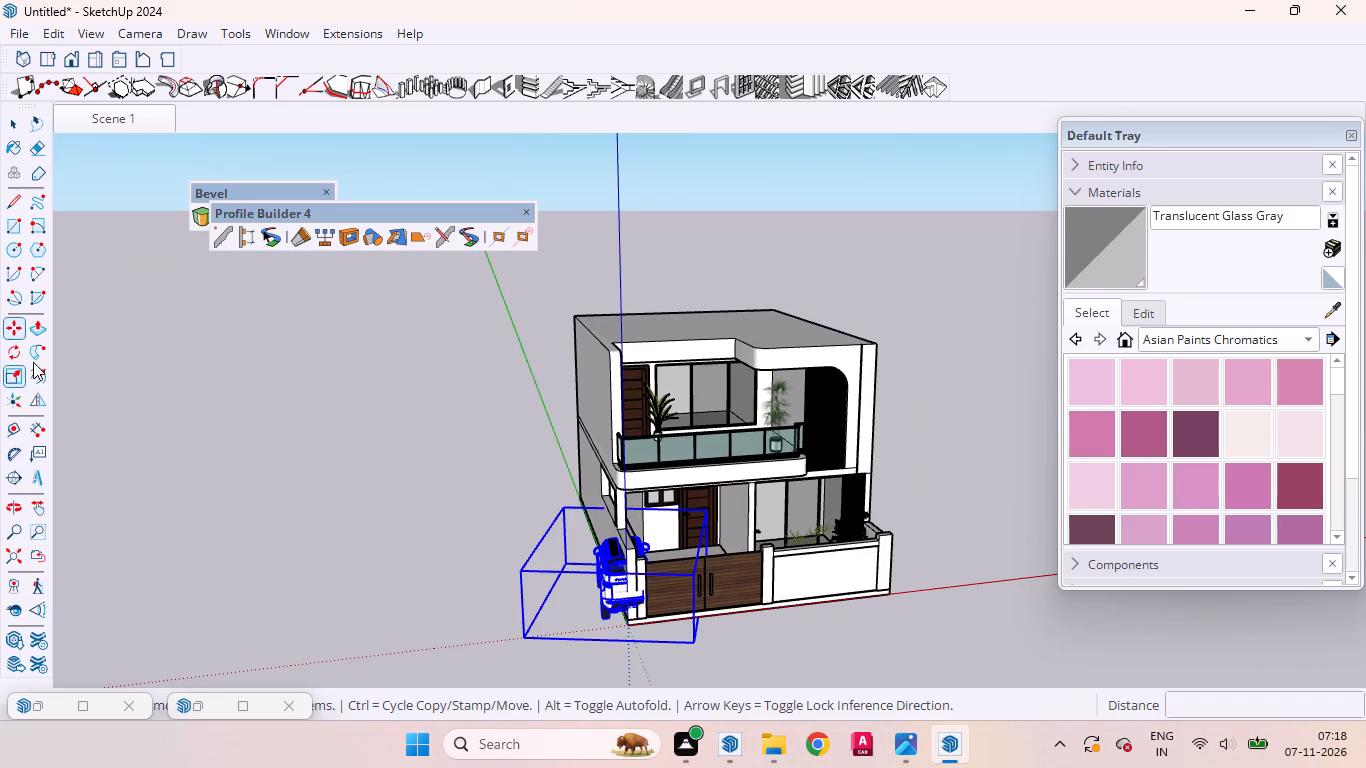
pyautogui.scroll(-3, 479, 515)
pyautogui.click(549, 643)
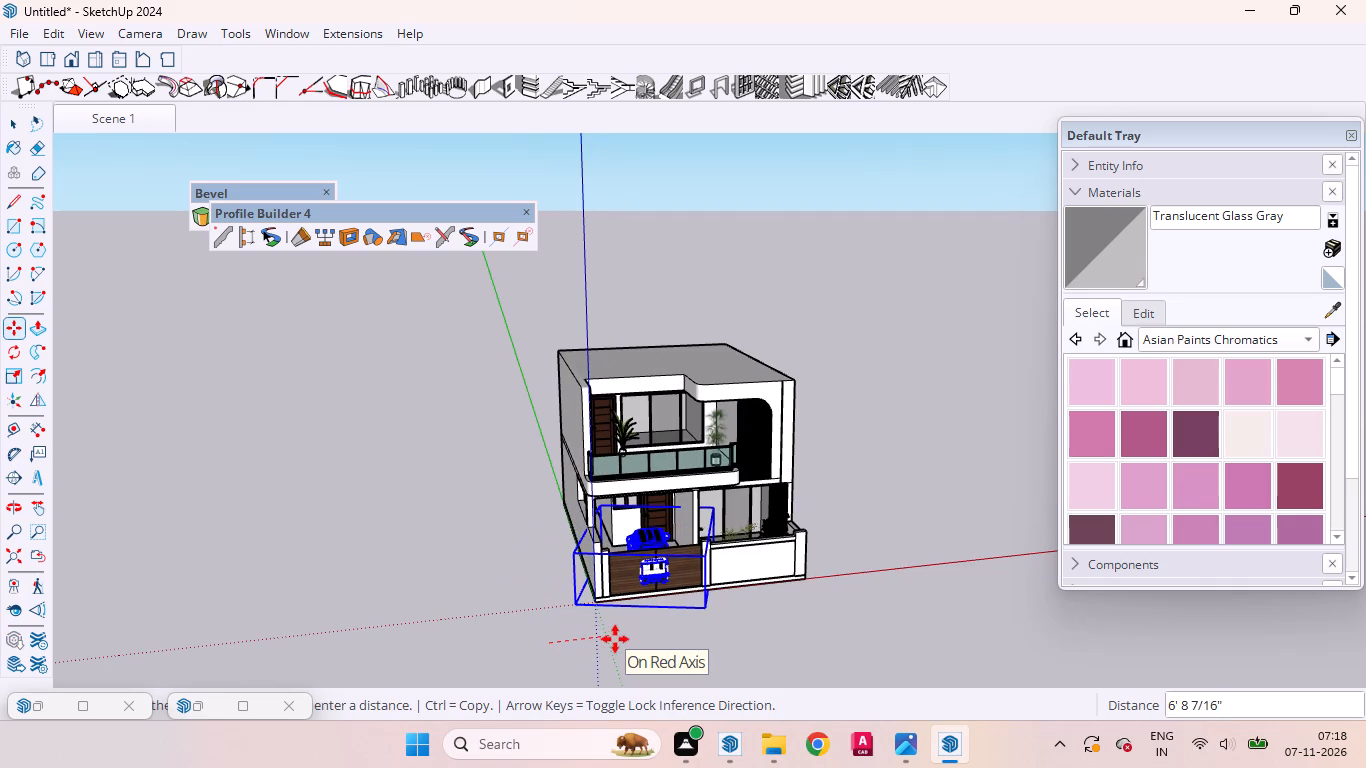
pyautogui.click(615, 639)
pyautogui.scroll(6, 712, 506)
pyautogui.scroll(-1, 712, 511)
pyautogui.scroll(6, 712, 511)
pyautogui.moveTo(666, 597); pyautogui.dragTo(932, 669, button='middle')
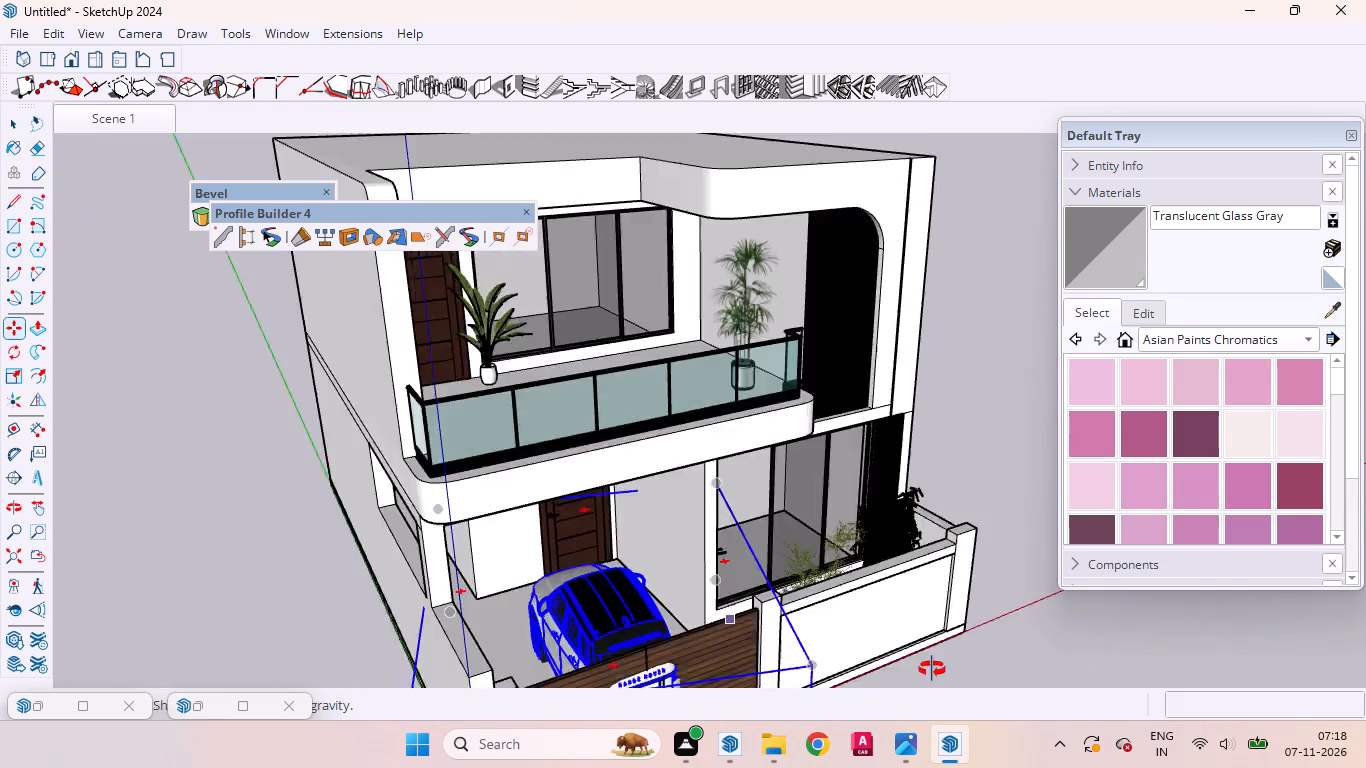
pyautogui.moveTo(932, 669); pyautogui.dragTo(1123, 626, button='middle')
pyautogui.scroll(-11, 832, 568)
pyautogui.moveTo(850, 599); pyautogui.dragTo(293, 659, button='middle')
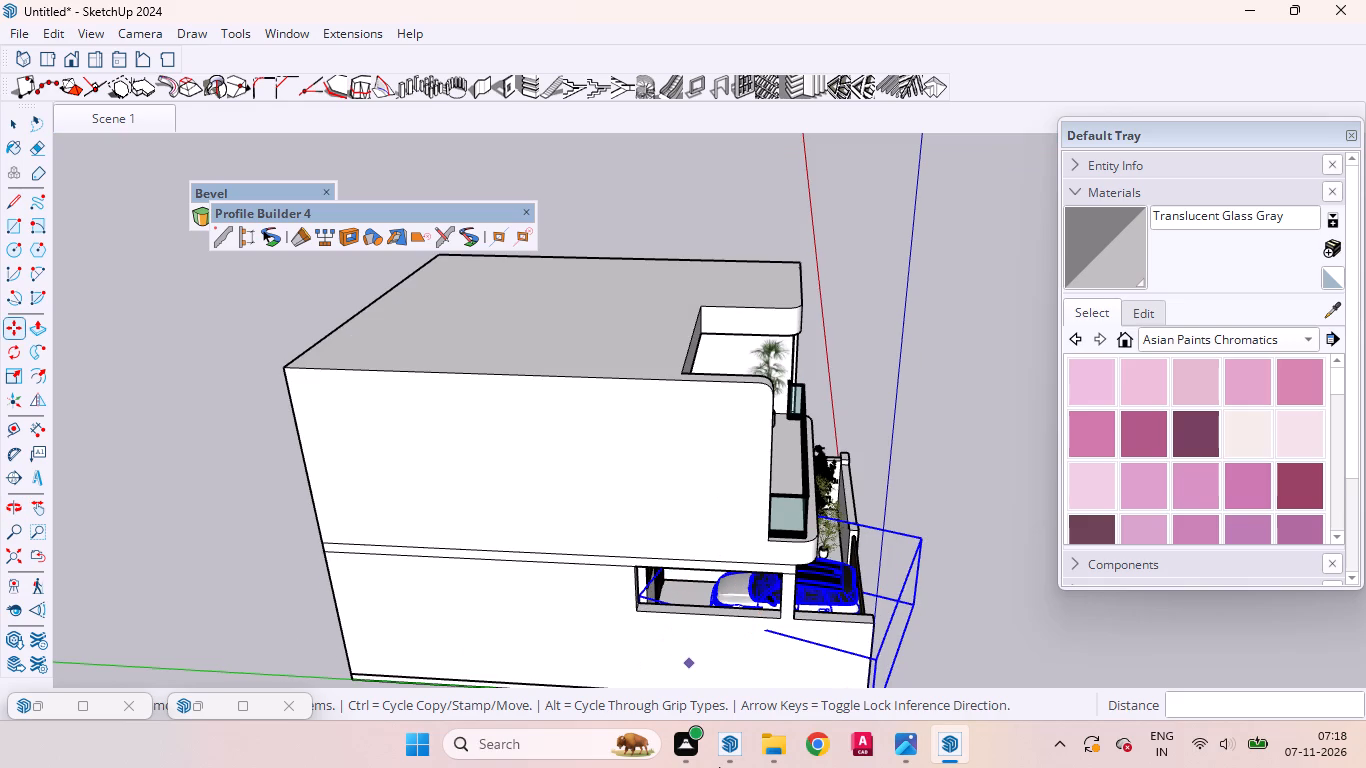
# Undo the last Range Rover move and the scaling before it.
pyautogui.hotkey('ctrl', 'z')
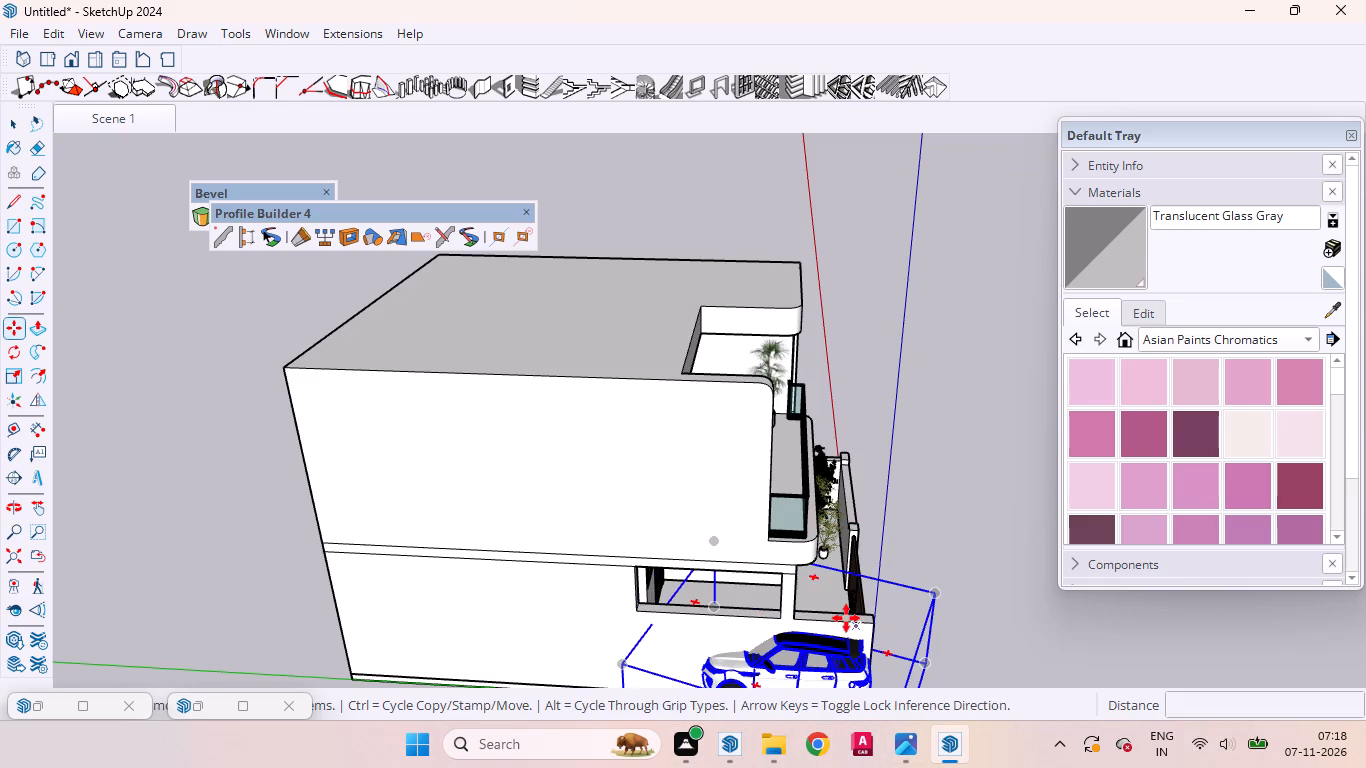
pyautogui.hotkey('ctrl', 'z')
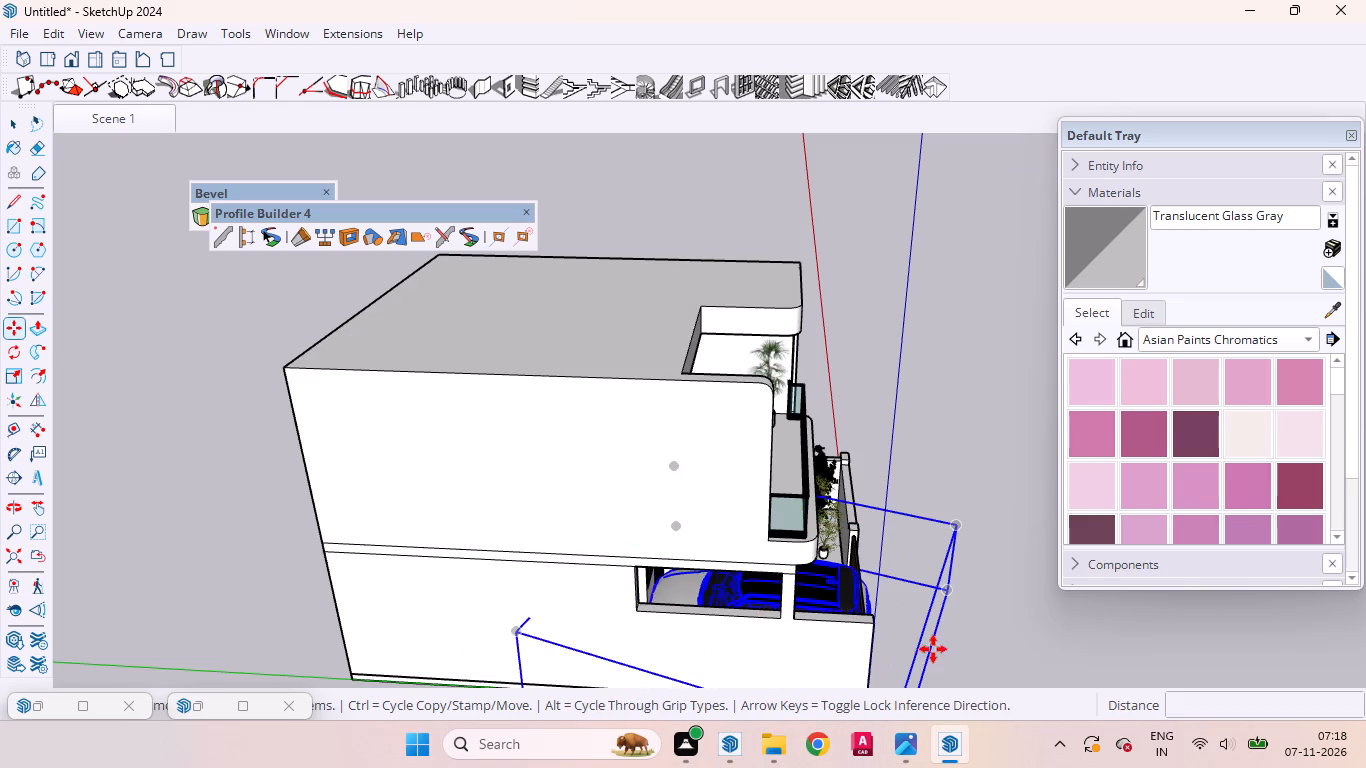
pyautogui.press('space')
# Move the Range Rover about 17' 7" along the red axis, out of the parking bay to the open ground beside the house.
pyautogui.scroll(-9, 888, 593)
pyautogui.scroll(1, 807, 482)
pyautogui.scroll(-13, 806, 482)
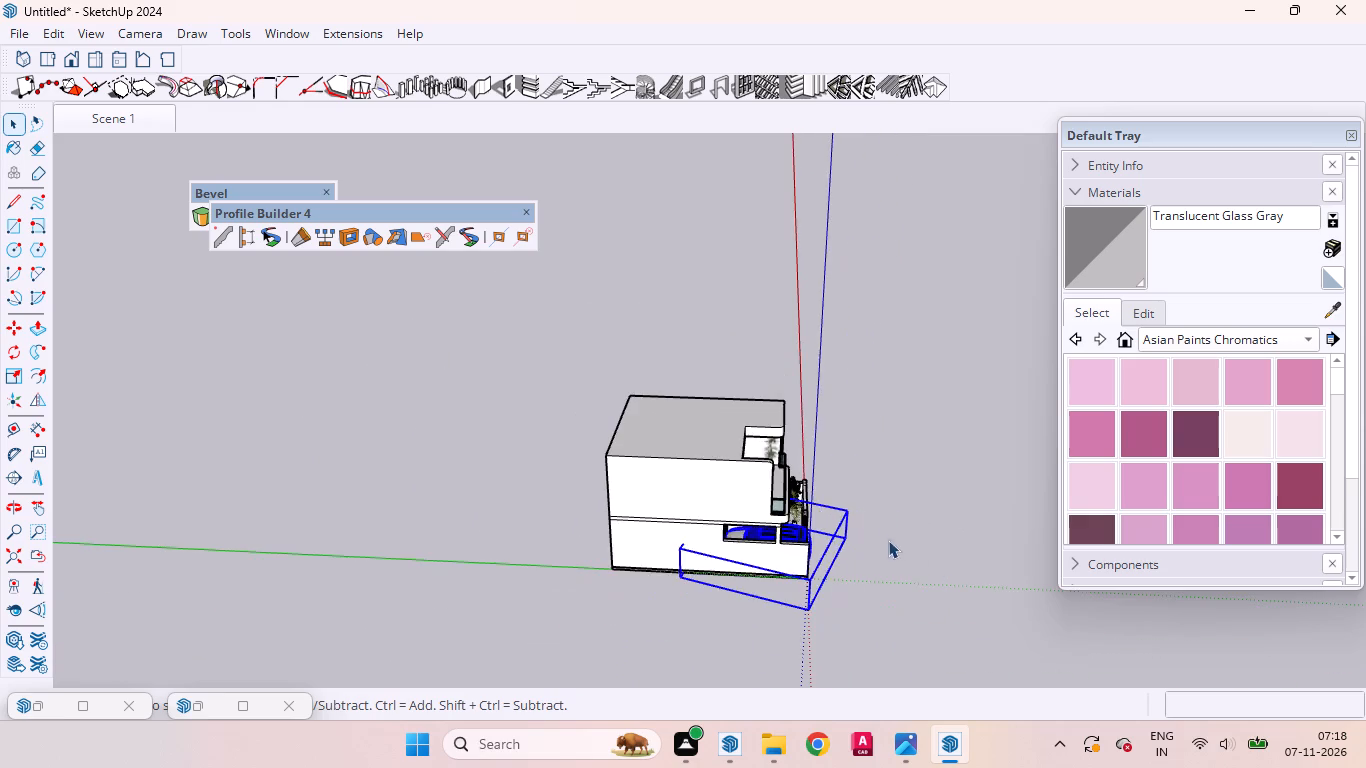
pyautogui.moveTo(888, 543); pyautogui.dragTo(607, 627, button='middle')
pyautogui.press('m')
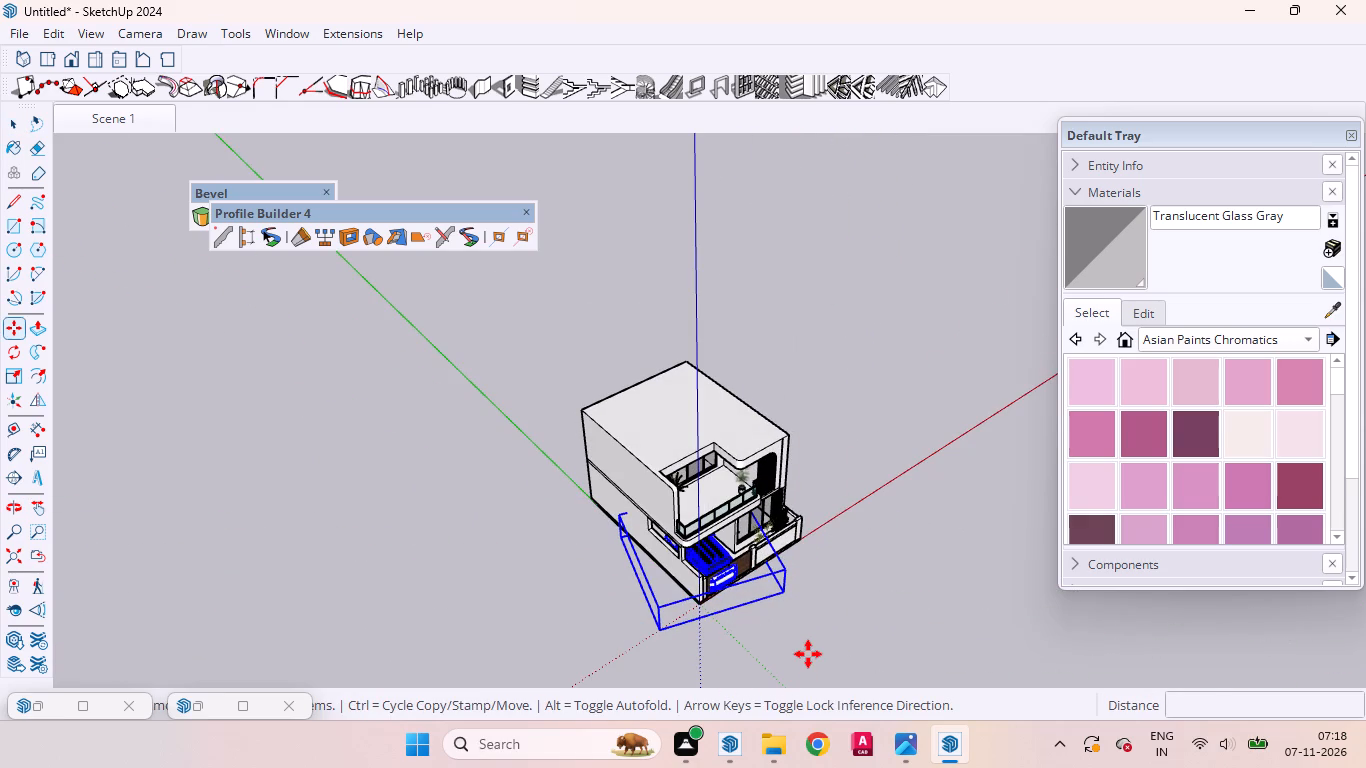
pyautogui.click(808, 646)
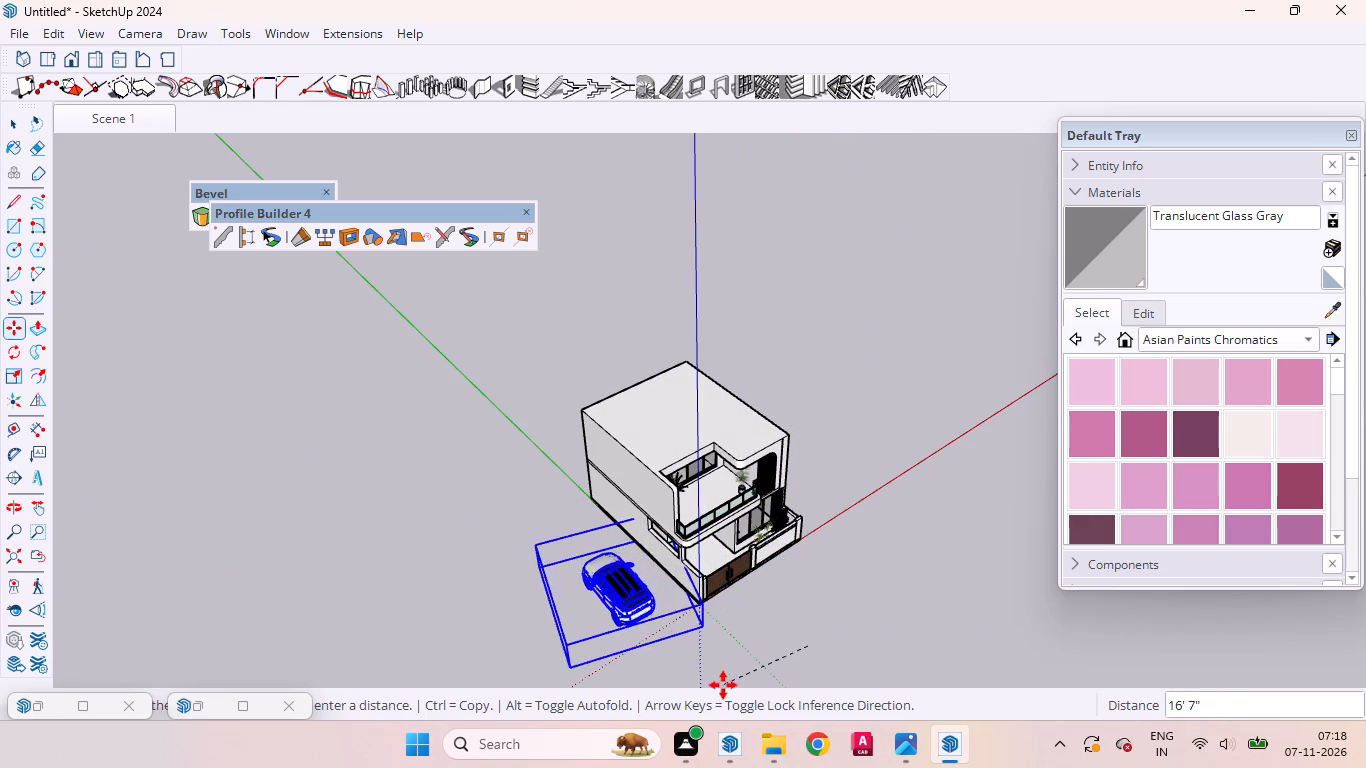
pyautogui.scroll(-6, 754, 620)
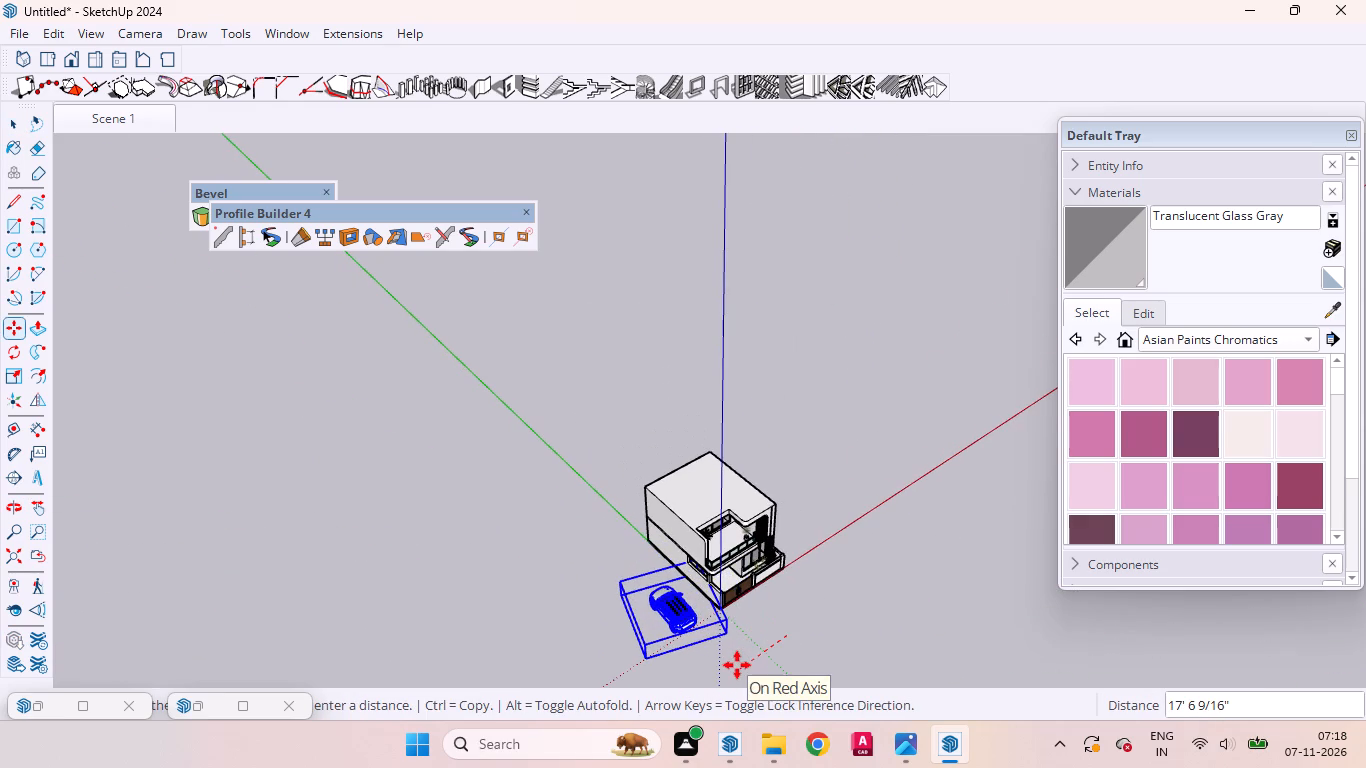
pyautogui.click(737, 665)
pyautogui.press('space')
# Scale the Range Rover down uniformly from a top corner, deselect it and compare its size with the house.
pyautogui.scroll(-4, 779, 632)
pyautogui.moveTo(751, 633); pyautogui.dragTo(629, 524, button='middle')
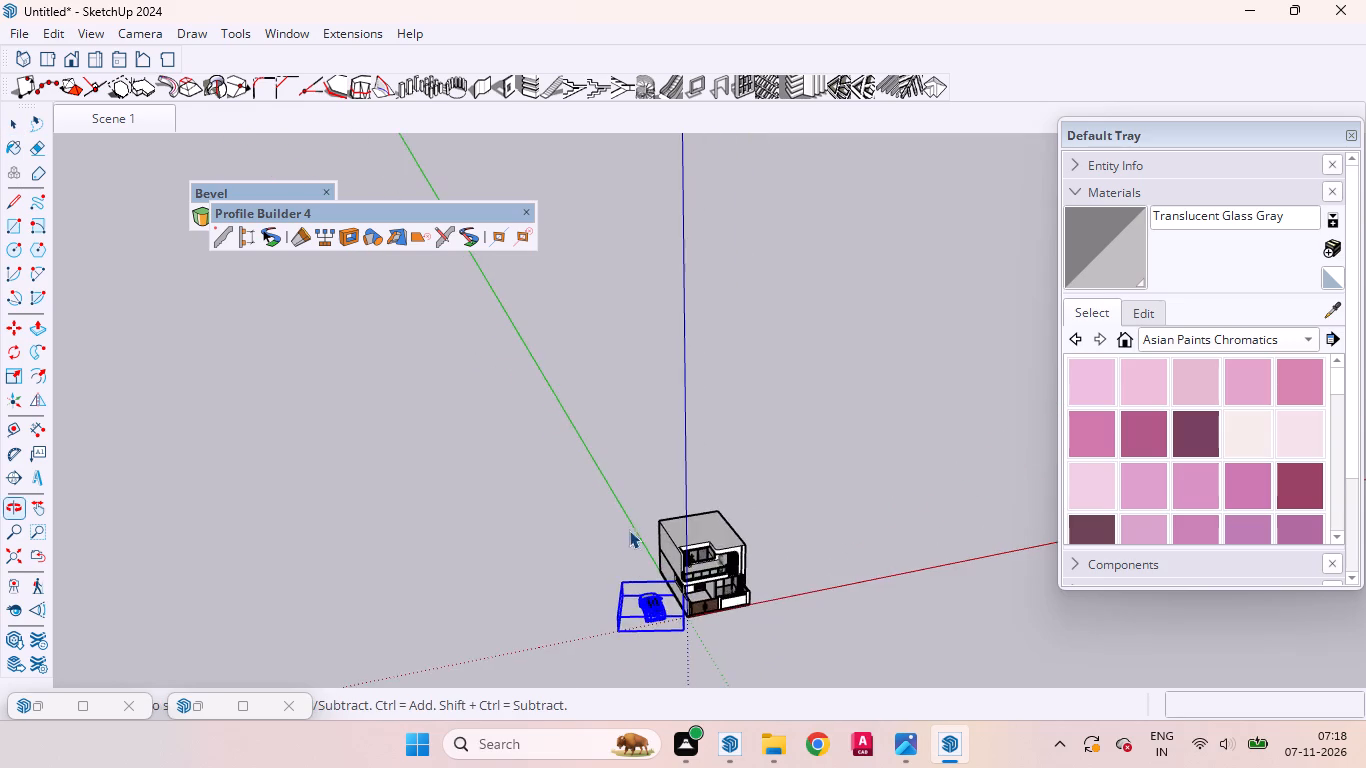
pyautogui.scroll(11, 620, 574)
pyautogui.press('s')
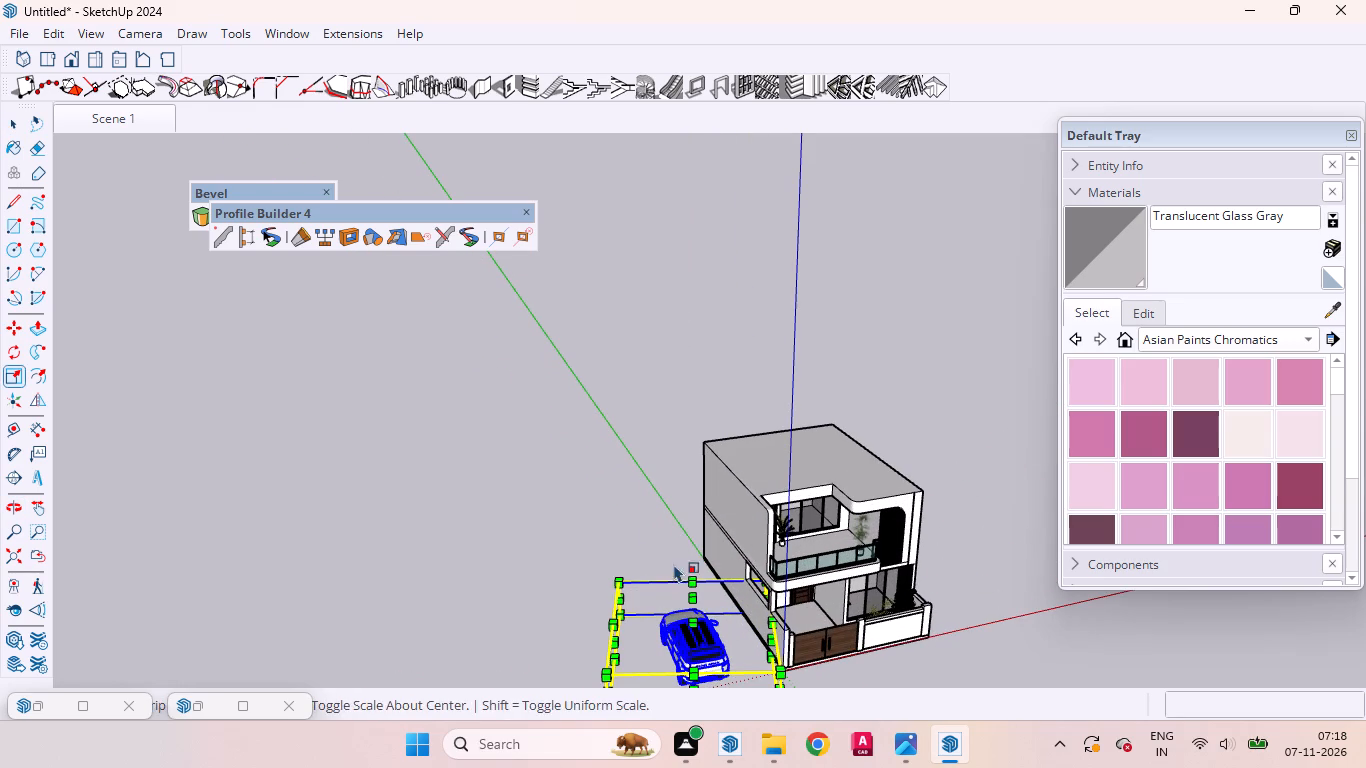
pyautogui.moveTo(620, 580); pyautogui.dragTo(646, 617)
pyautogui.press('space')
pyautogui.click(948, 643)
pyautogui.scroll(-3, 916, 496)
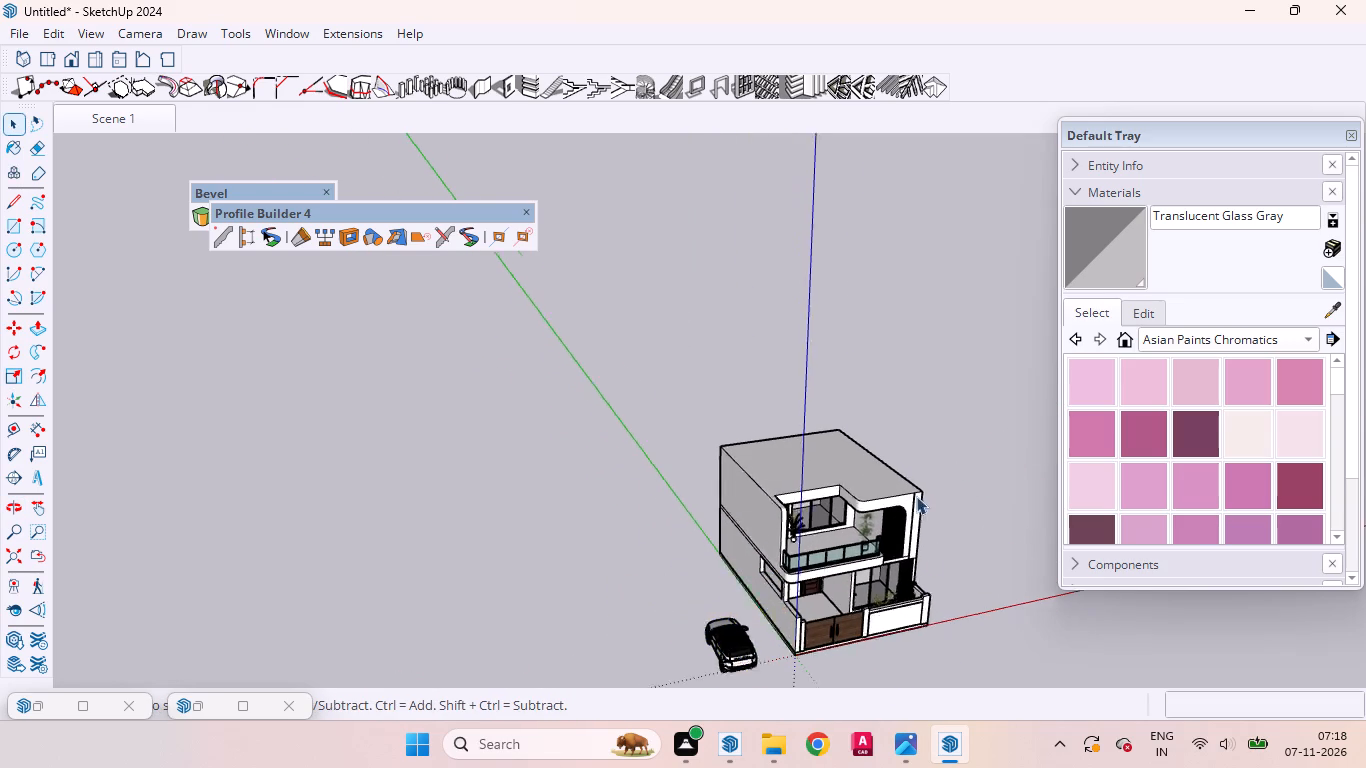
pyautogui.scroll(-2, 916, 496)
pyautogui.scroll(9, 842, 572)
pyautogui.scroll(-3, 756, 604)
pyautogui.moveTo(738, 616); pyautogui.dragTo(748, 606, button='middle')
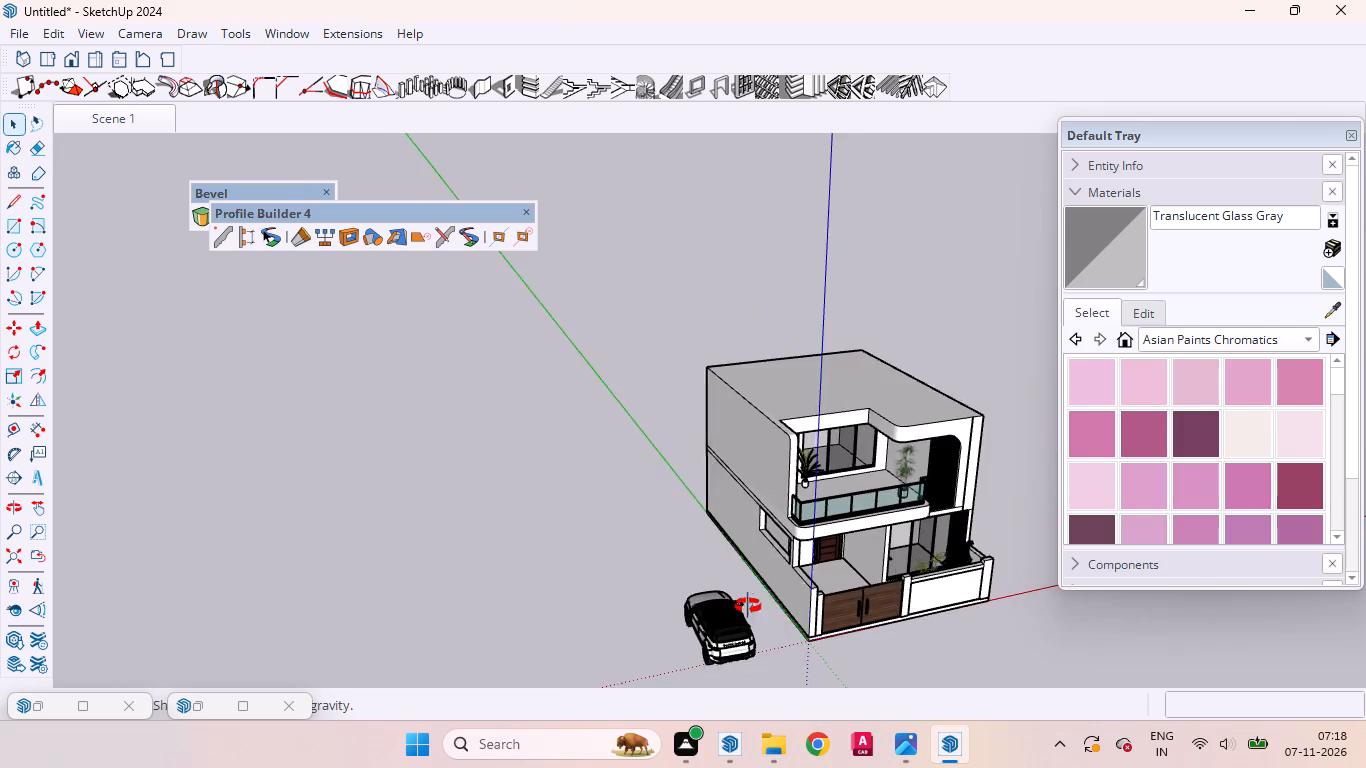
pyautogui.moveTo(748, 606); pyautogui.dragTo(762, 589, button='middle')
# Move the resized Range Rover about 17' back into the ground-floor parking bay behind the wooden gate.
pyautogui.click(740, 618)
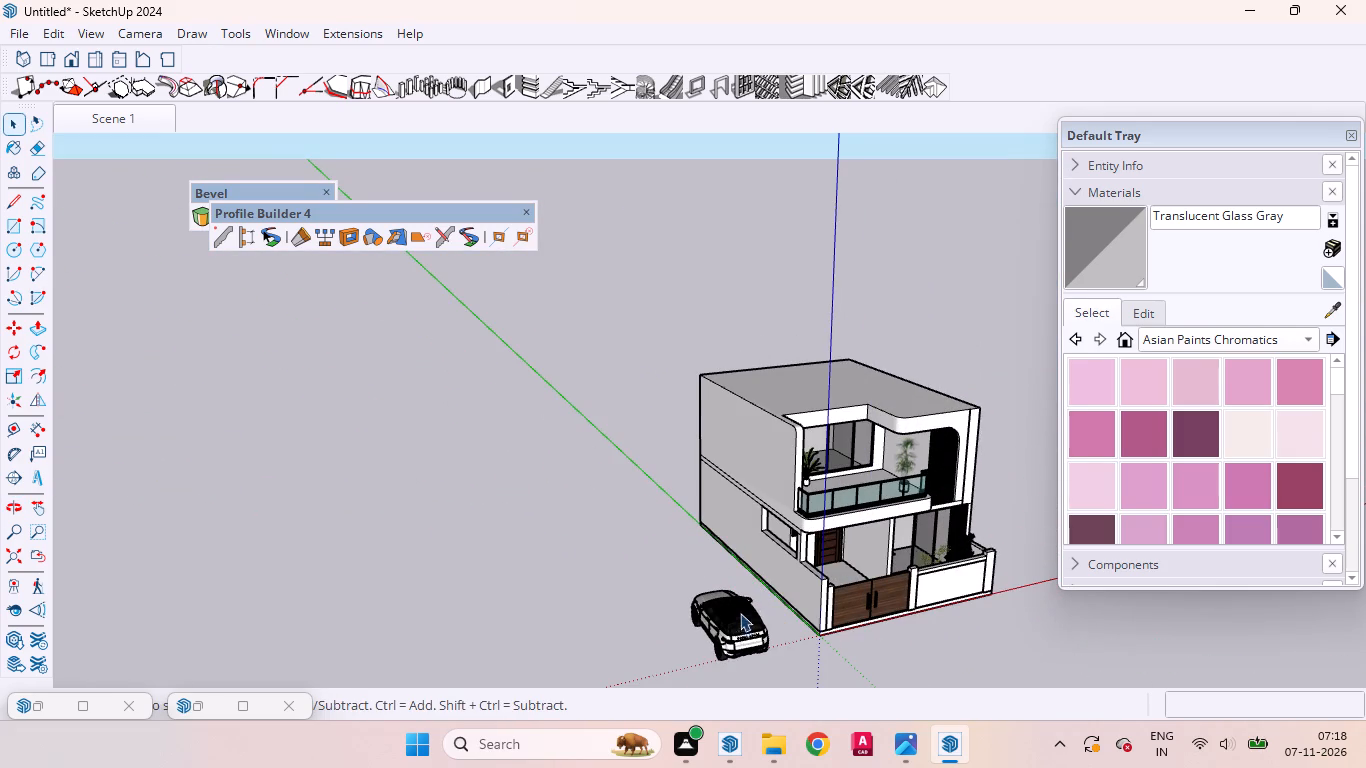
pyautogui.scroll(-4, 767, 463)
pyautogui.press('m')
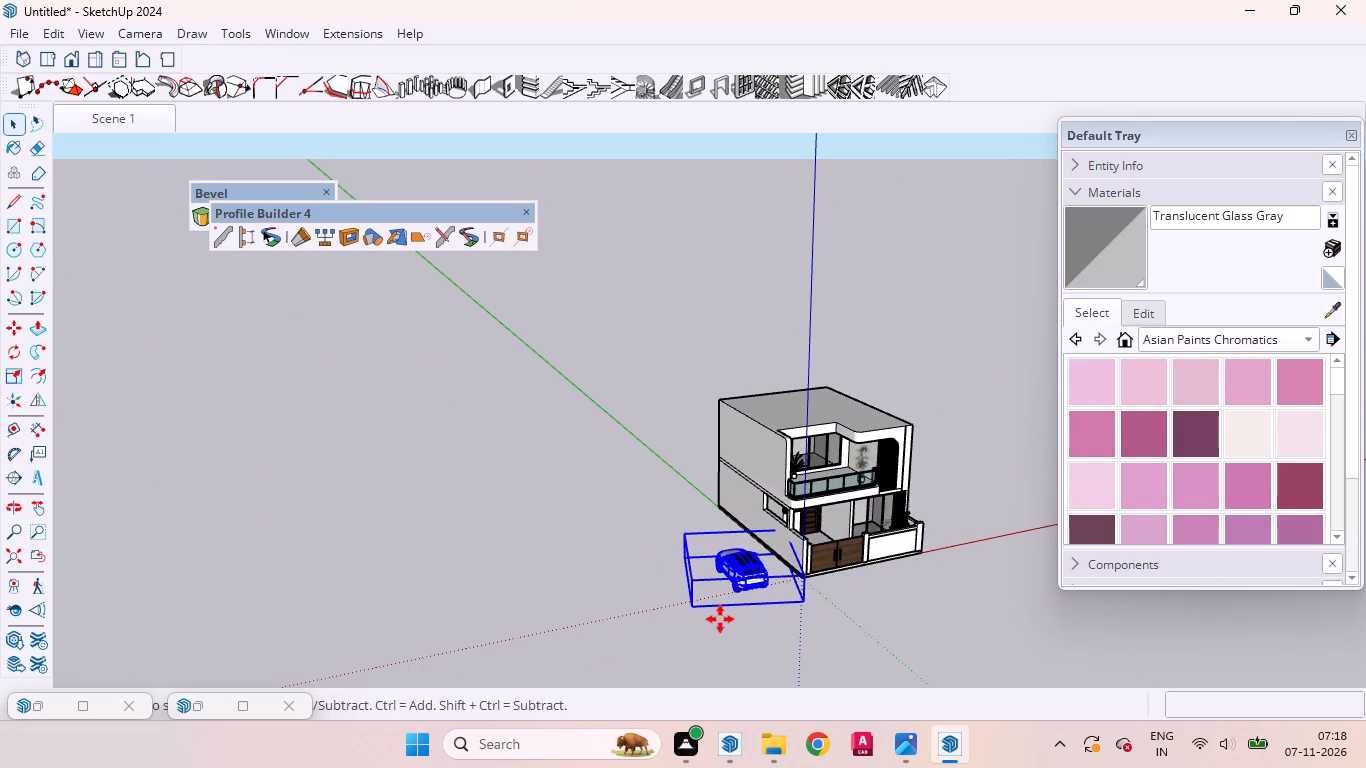
pyautogui.click(718, 618)
pyautogui.scroll(4, 781, 569)
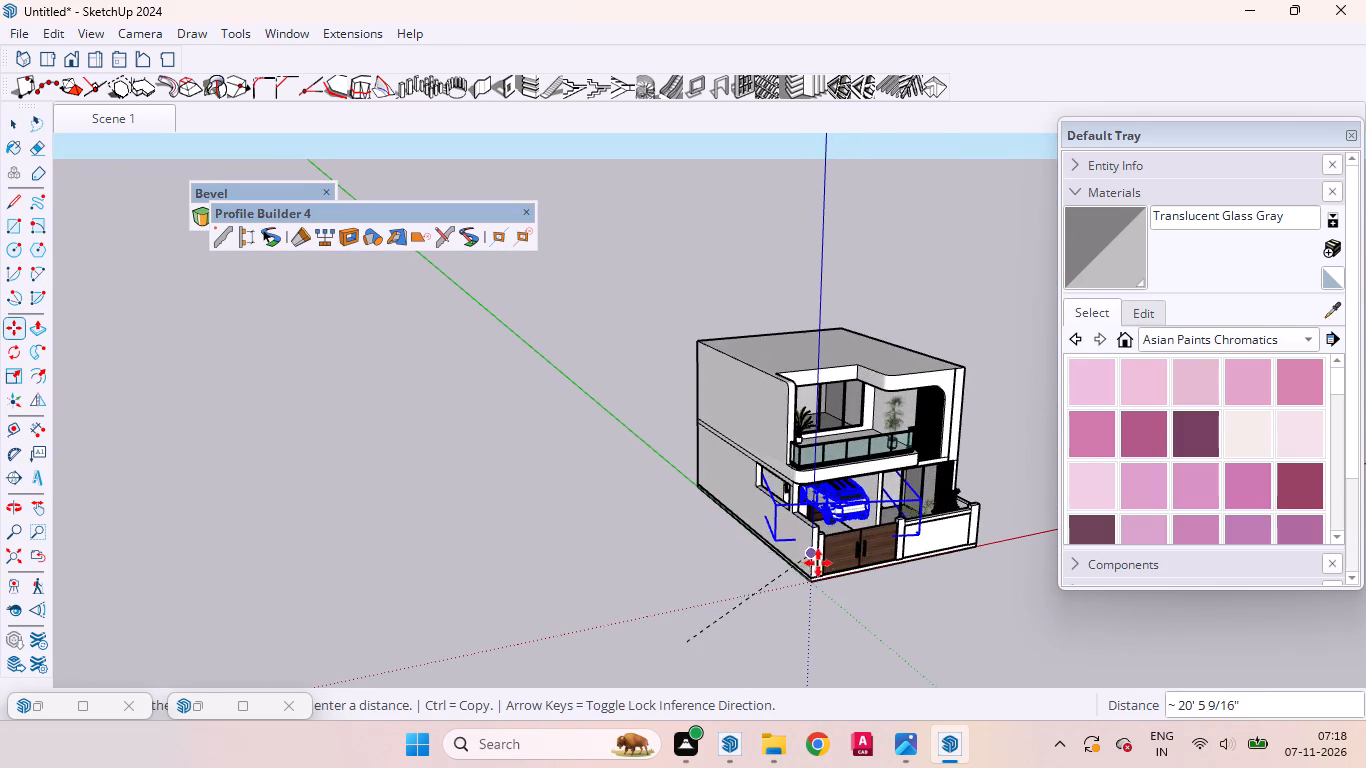
pyautogui.moveTo(819, 569); pyautogui.dragTo(626, 662, button='middle')
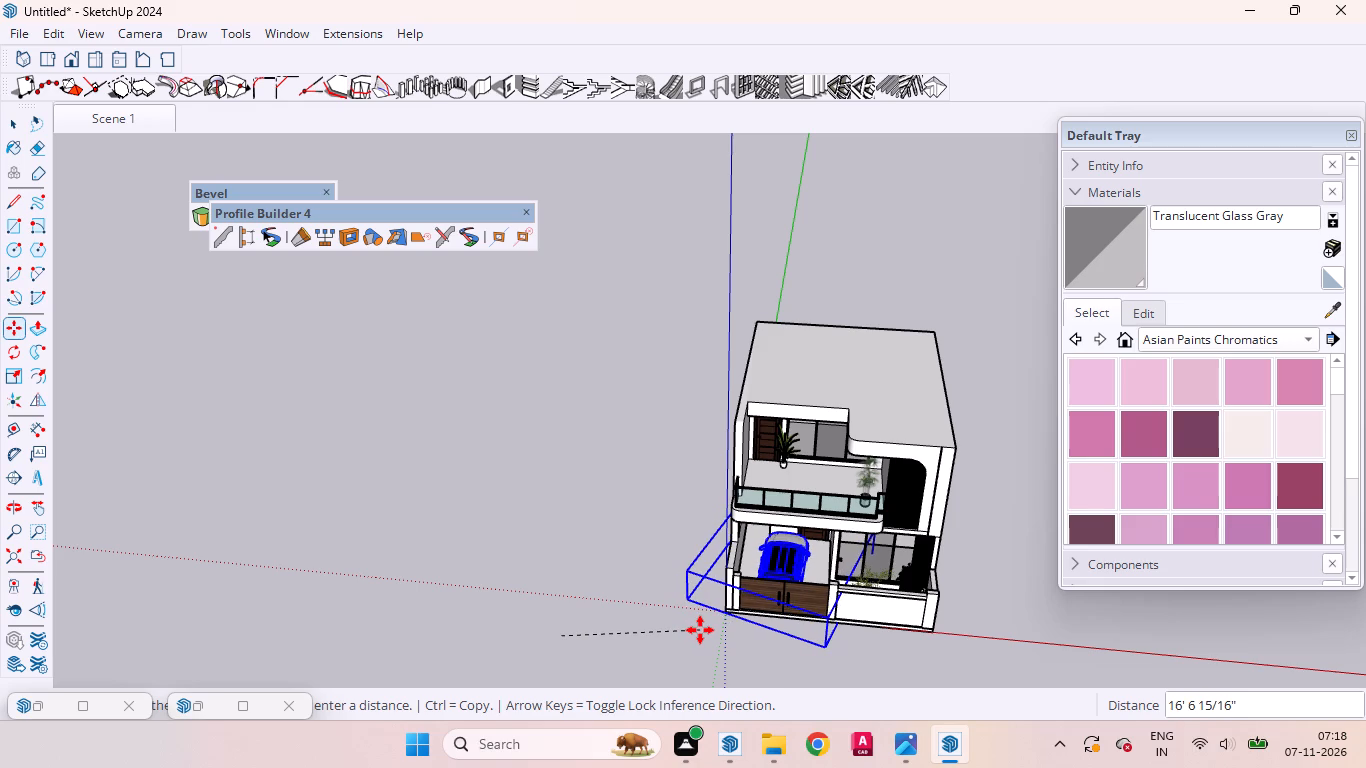
pyautogui.click(705, 627)
# Shift the Range Rover about 1' 7" across the parking bay toward the side boundary wall, and deselect it.
pyautogui.scroll(10, 780, 553)
pyautogui.moveTo(786, 574); pyautogui.dragTo(1365, 652, button='middle')
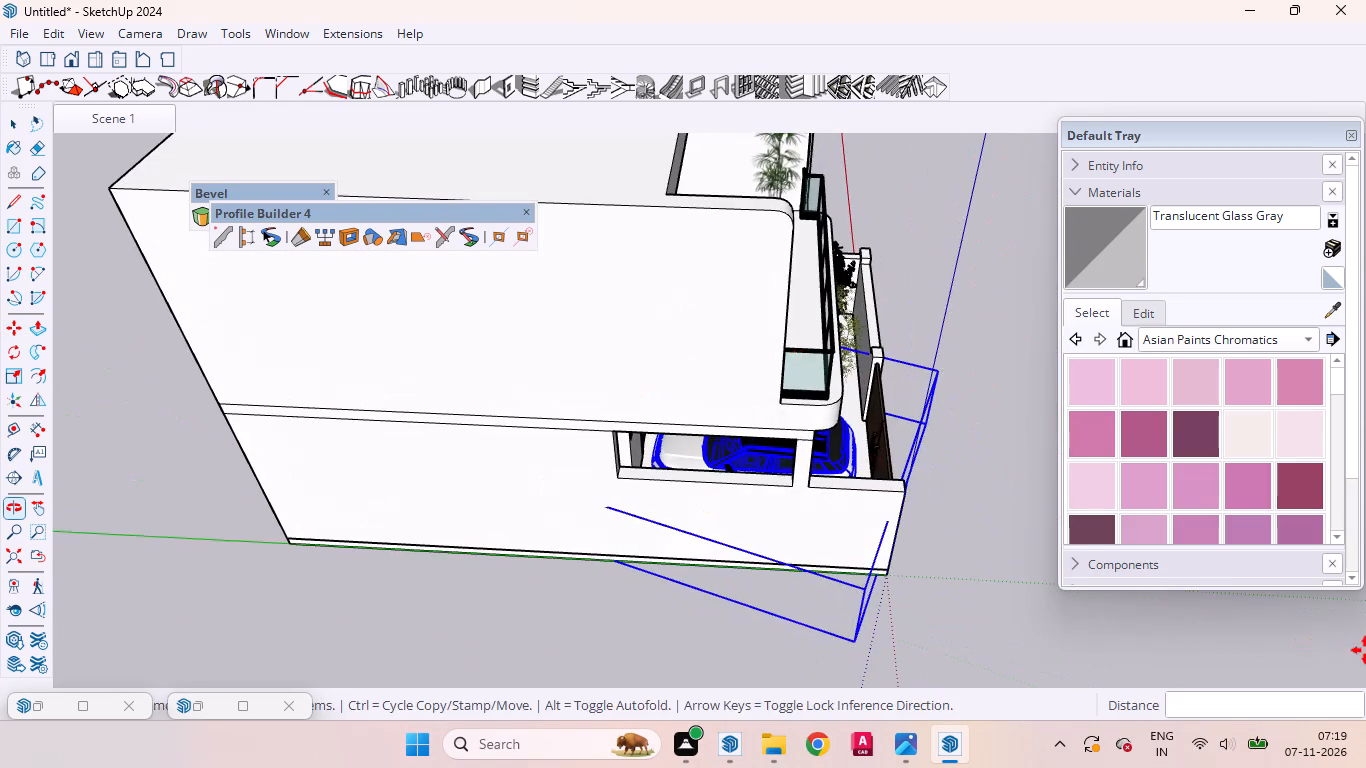
pyautogui.scroll(2, 889, 487)
pyautogui.scroll(-1, 889, 487)
pyautogui.scroll(3, 889, 487)
pyautogui.scroll(4, 794, 469)
pyautogui.scroll(-4, 627, 520)
pyautogui.moveTo(765, 524); pyautogui.dragTo(330, 440, button='middle')
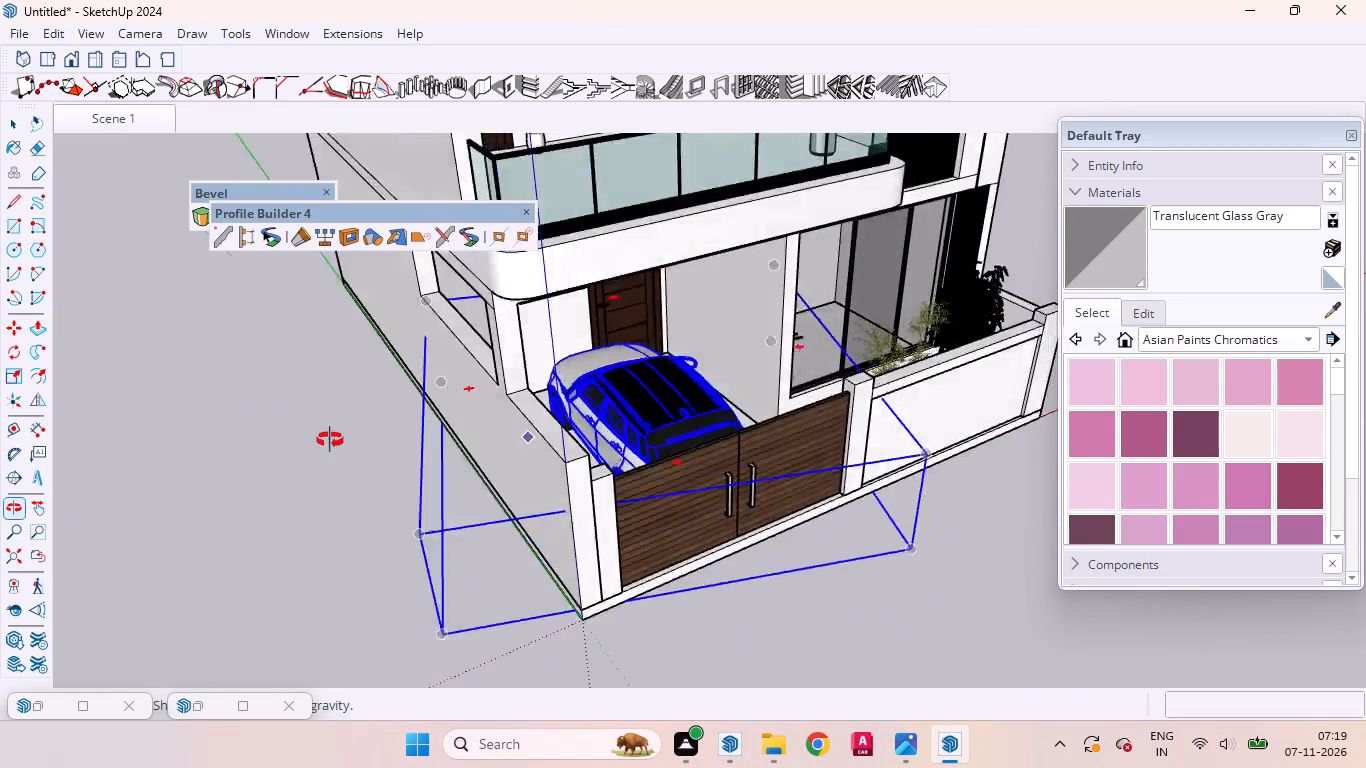
pyautogui.moveTo(330, 440); pyautogui.dragTo(248, 460, button='middle')
pyautogui.scroll(4, 552, 377)
pyautogui.scroll(3, 726, 378)
pyautogui.scroll(-5, 604, 425)
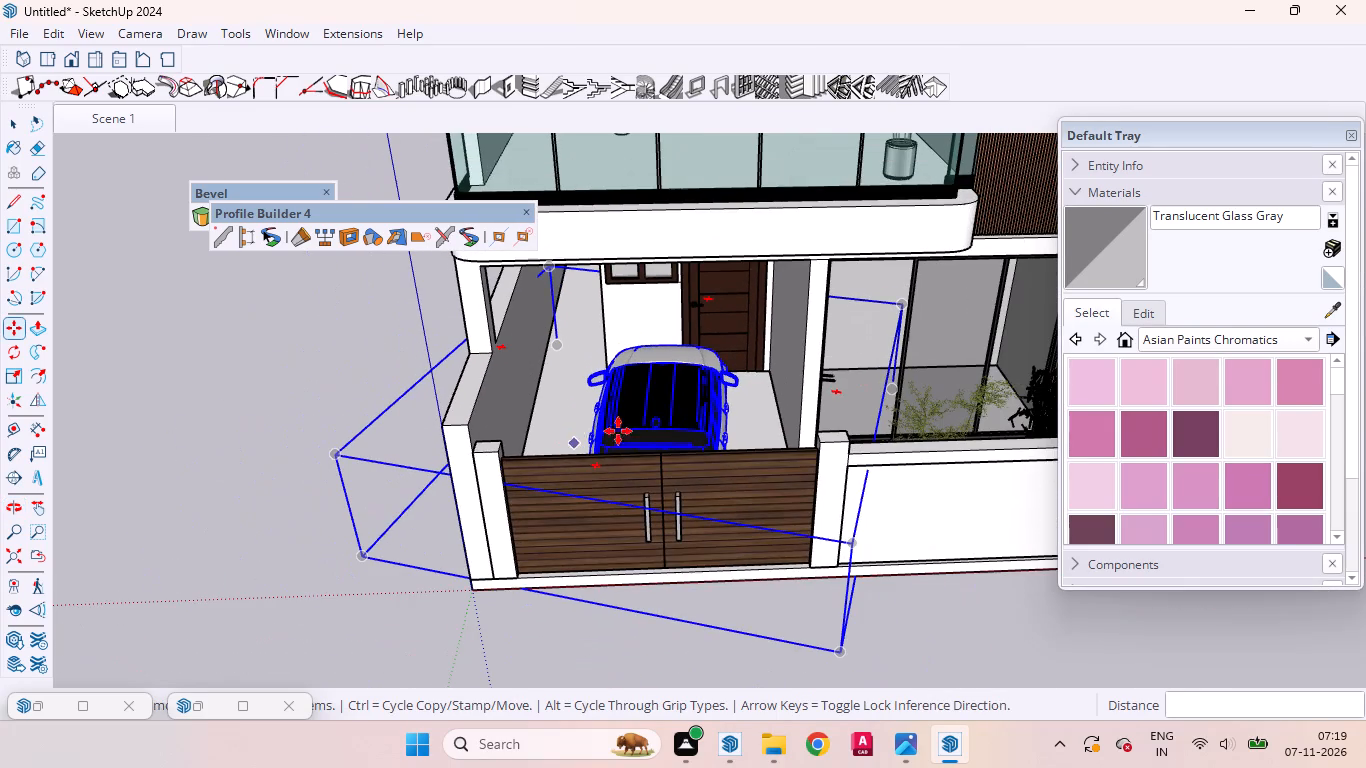
pyautogui.click(676, 396)
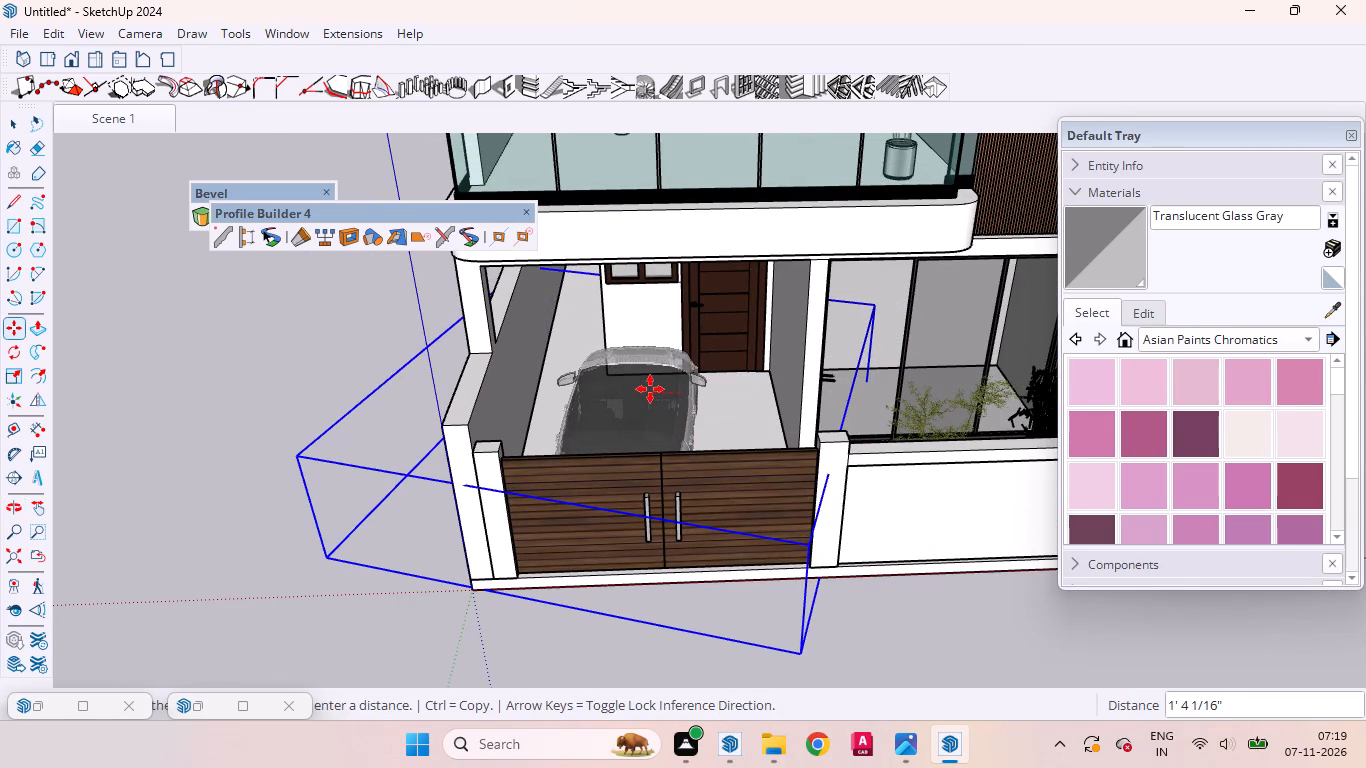
pyautogui.click(645, 386)
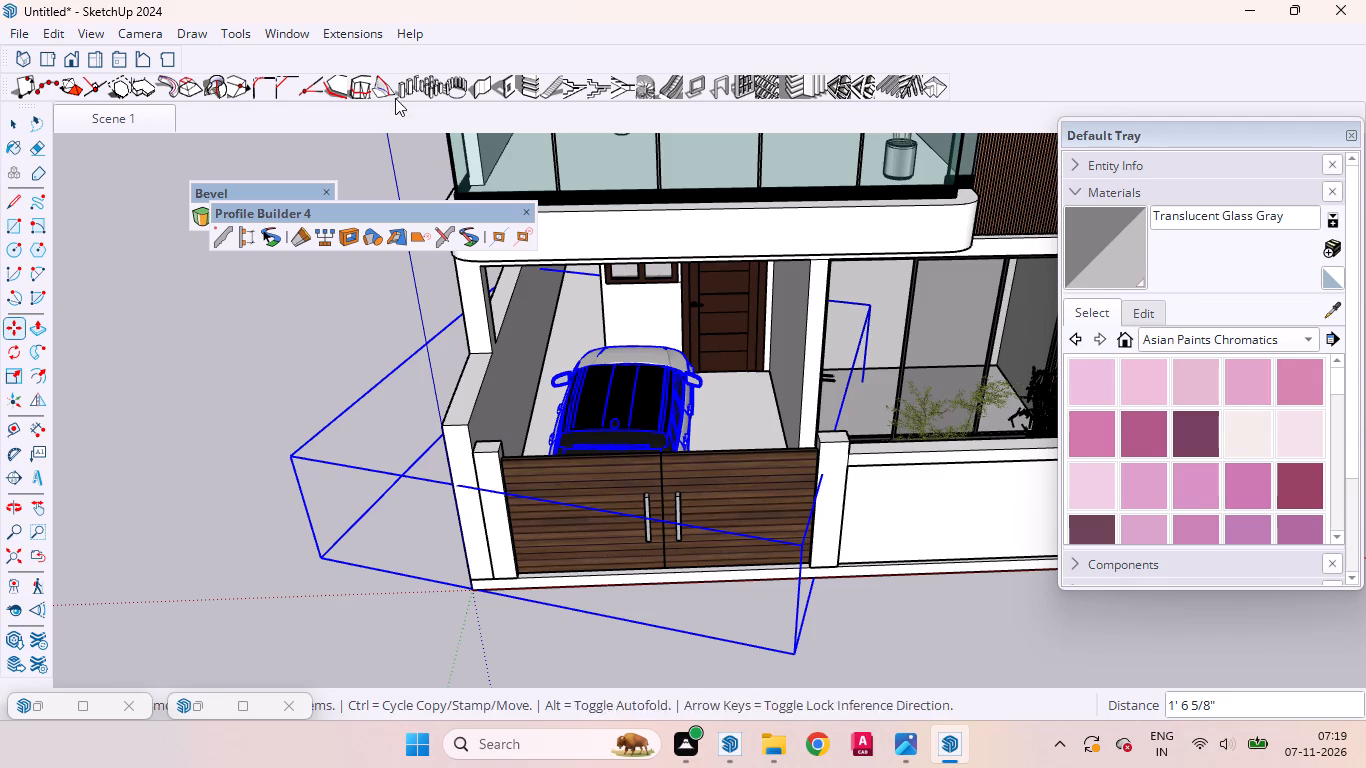
pyautogui.click(0, 126)
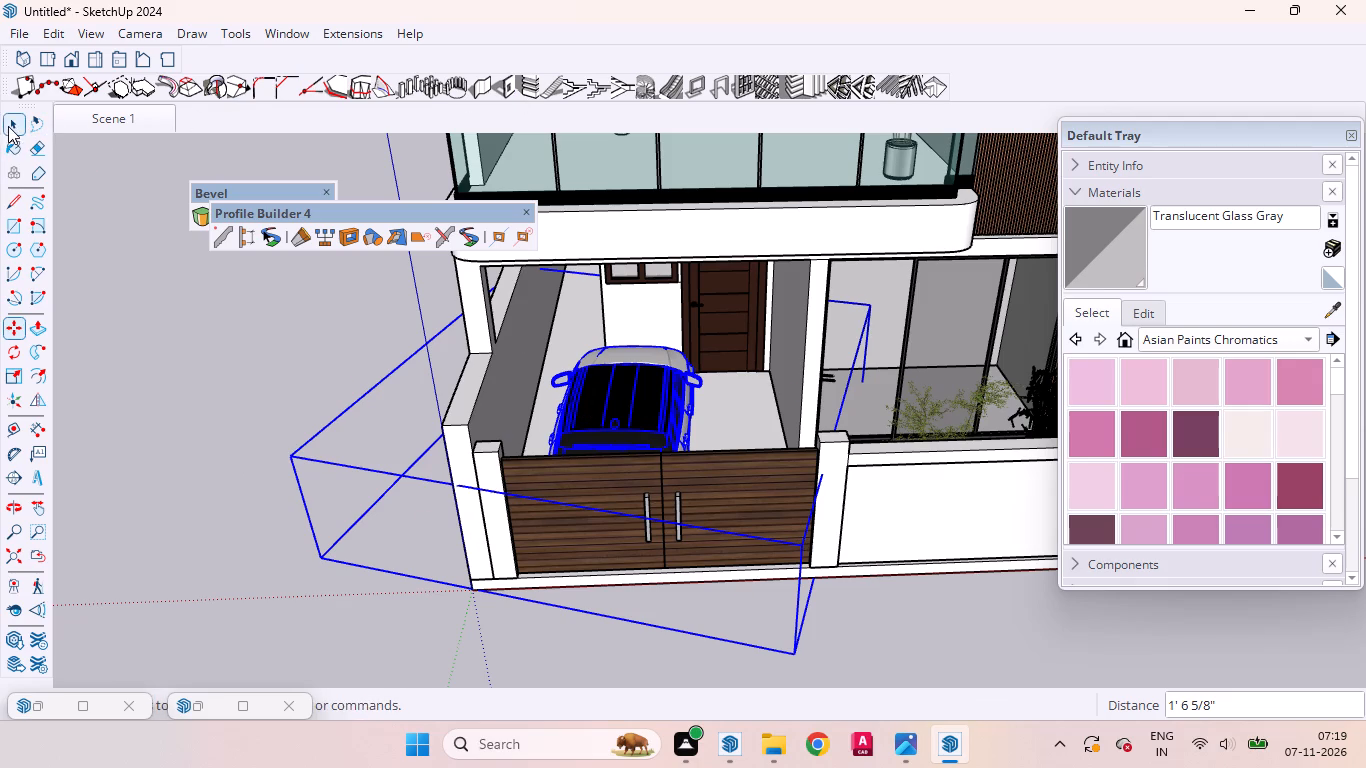
pyautogui.click(9, 124)
pyautogui.click(242, 458)
# Examine the Range Rover's position and size in the parking bay against the gate and the whole house front.
pyautogui.scroll(4, 639, 424)
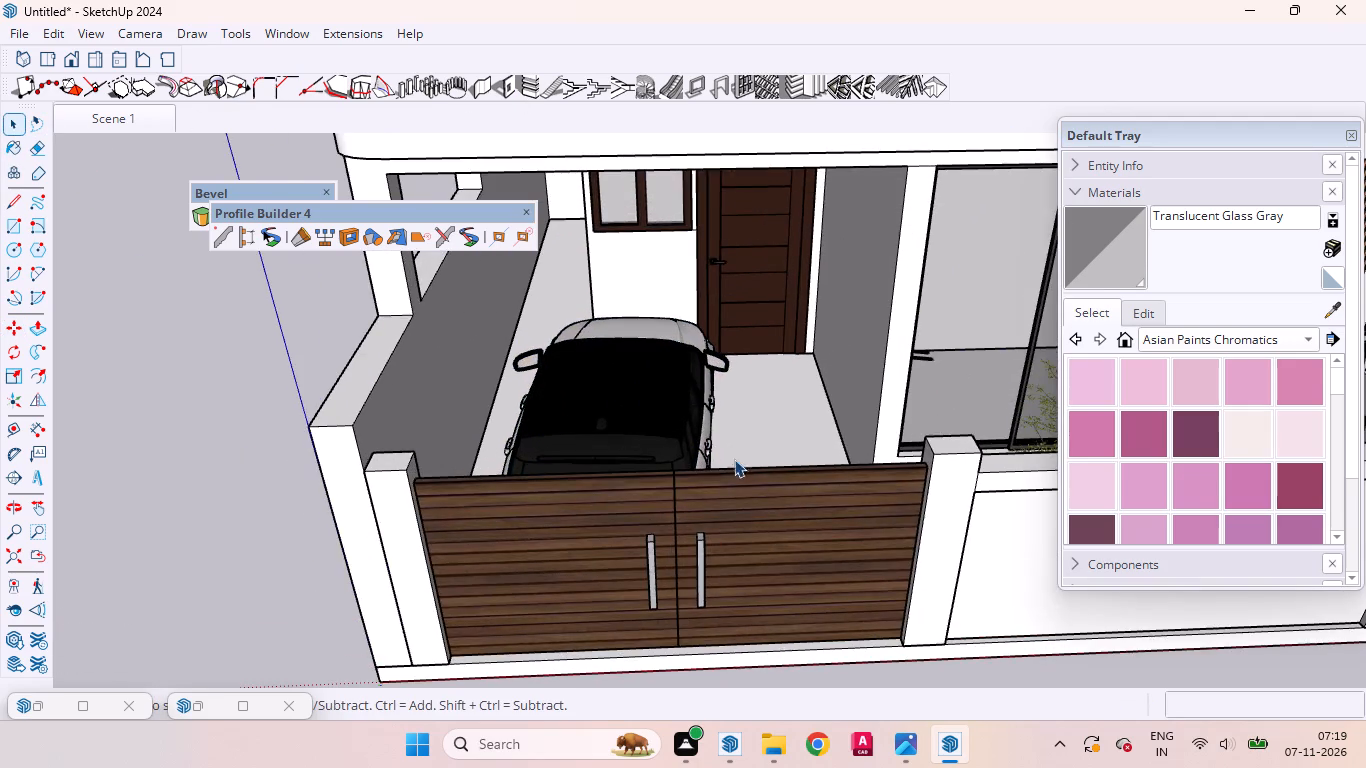
pyautogui.scroll(-5, 734, 462)
pyautogui.moveTo(773, 515); pyautogui.dragTo(764, 599, button='middle')
pyautogui.scroll(-10, 766, 463)
pyautogui.moveTo(830, 491); pyautogui.dragTo(788, 490, button='middle')
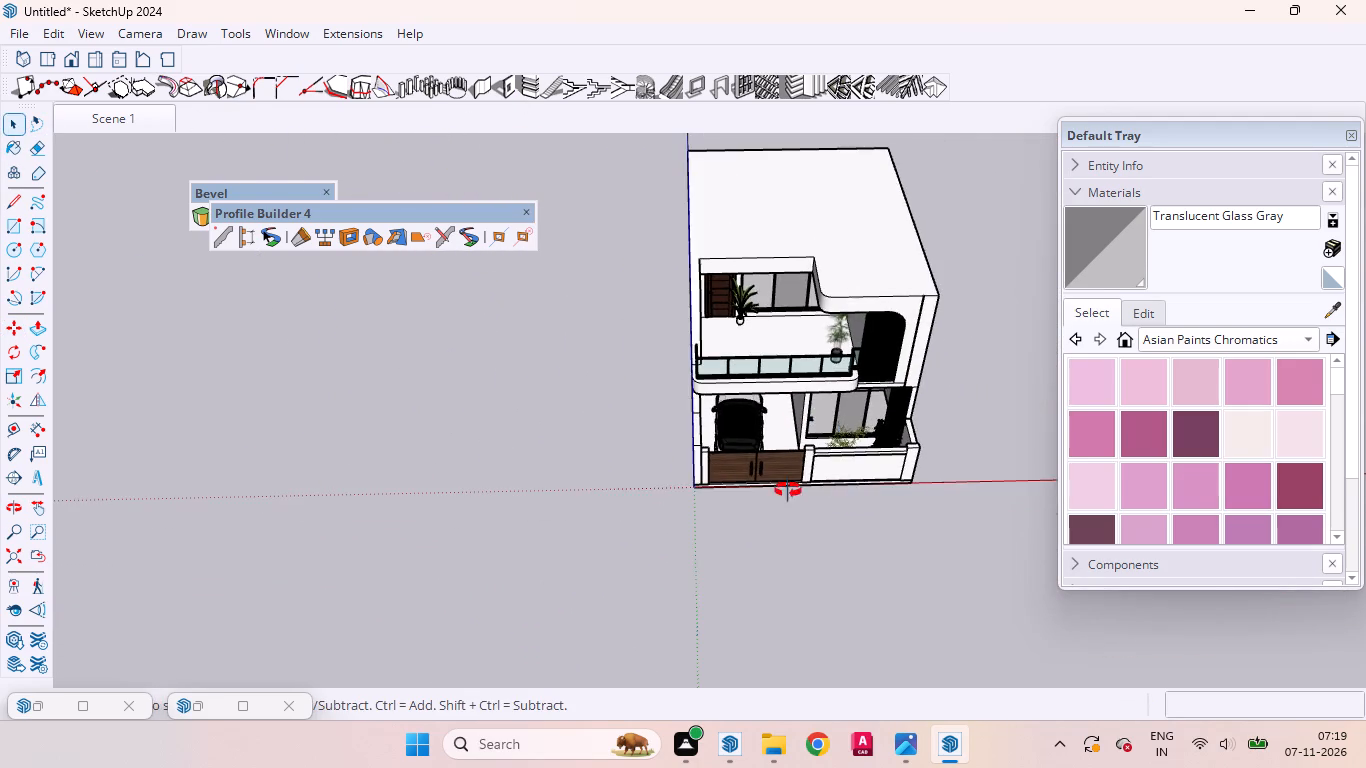
pyautogui.moveTo(788, 490); pyautogui.dragTo(699, 431, button='middle')
pyautogui.scroll(4, 708, 432)
pyautogui.scroll(-4, 964, 504)
pyautogui.scroll(4, 793, 515)
pyautogui.scroll(-1, 793, 515)
pyautogui.scroll(1, 793, 515)
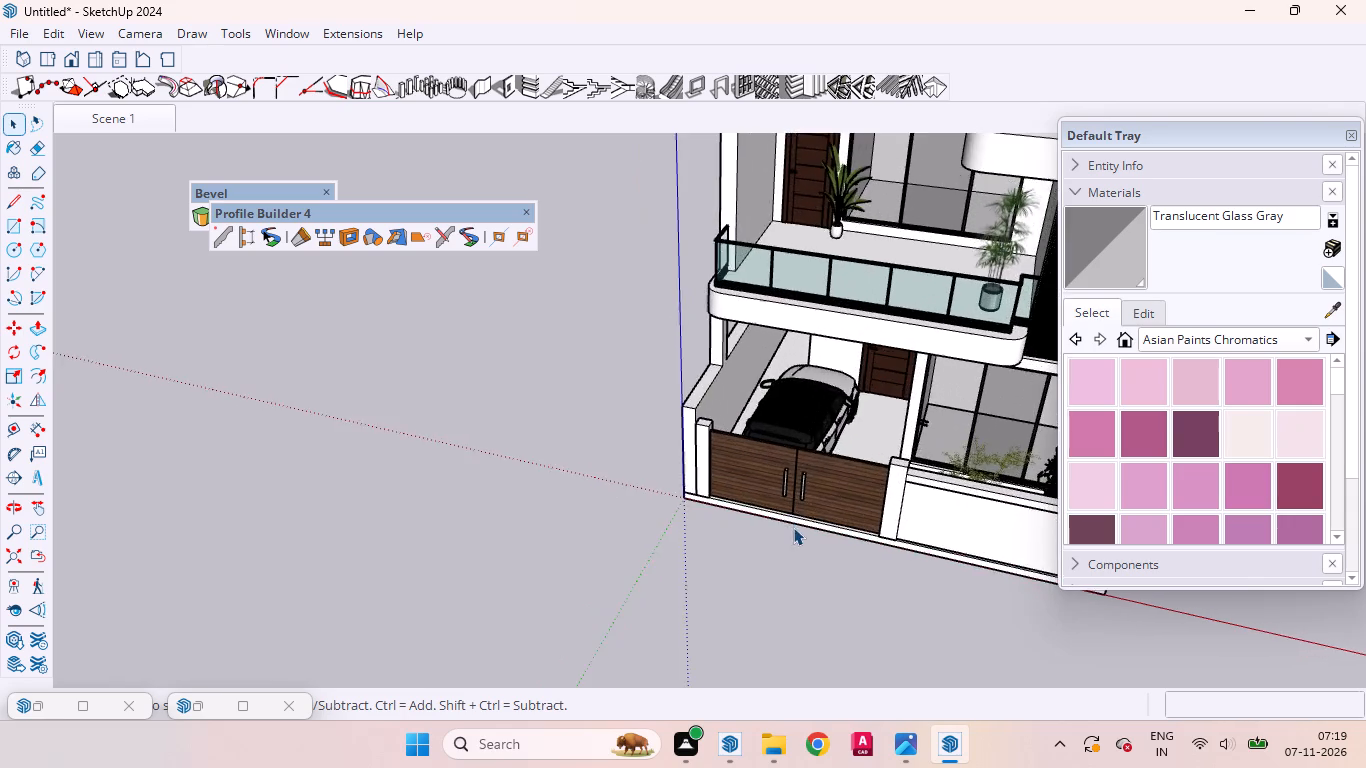
pyautogui.moveTo(794, 528); pyautogui.dragTo(1072, 427, button='middle')
# Examine the parked Range Rover close up over the gate and through the side wall opening, checking its clearances.
pyautogui.scroll(18, 848, 364)
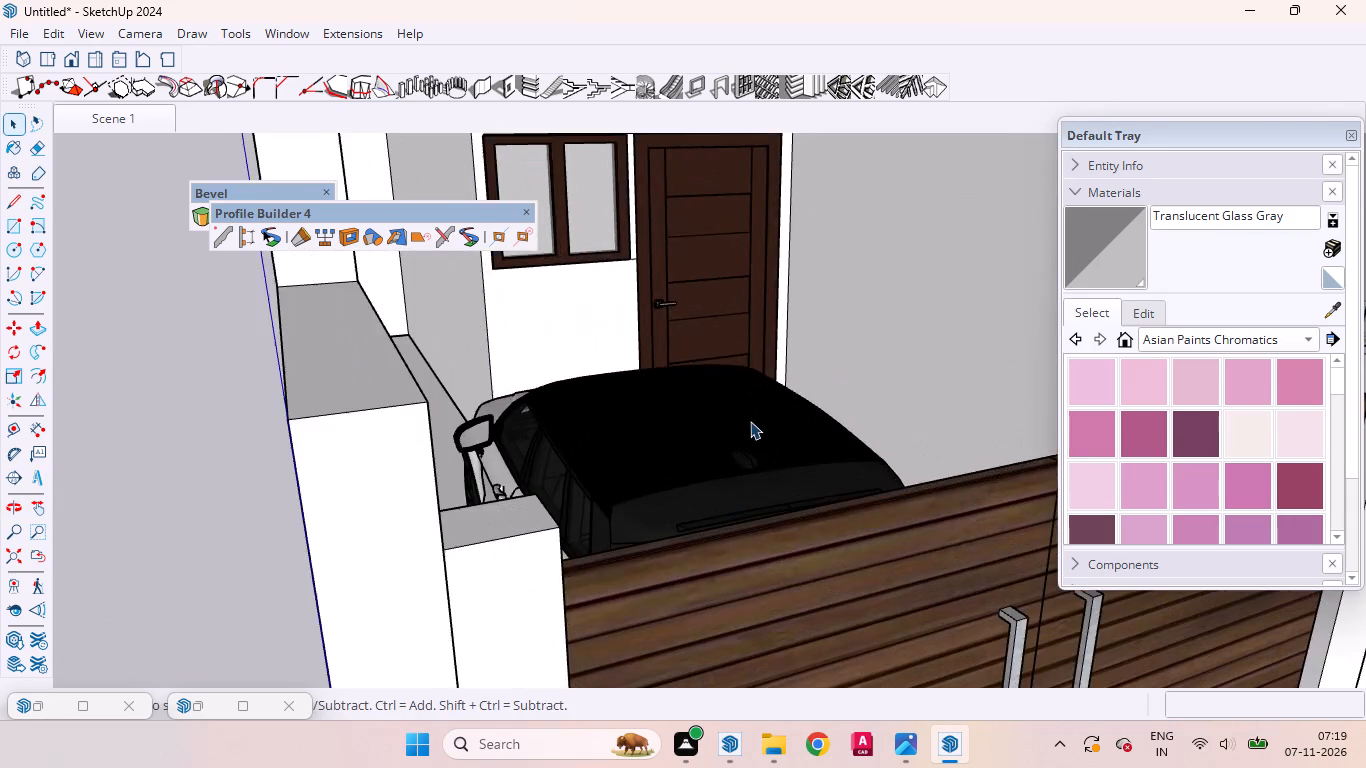
pyautogui.scroll(13, 795, 466)
pyautogui.moveTo(797, 477); pyautogui.dragTo(799, 491, button='middle')
pyautogui.moveTo(635, 544); pyautogui.dragTo(1013, 631, button='middle')
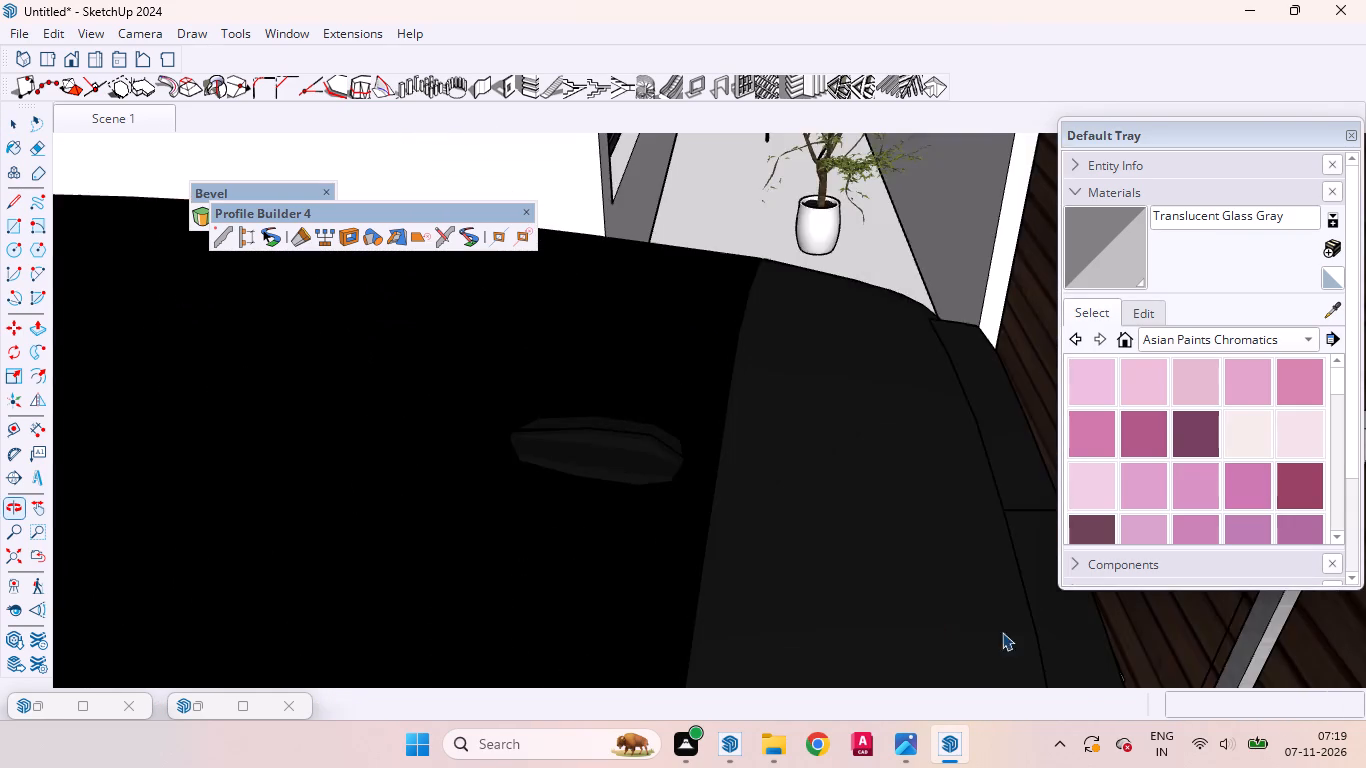
pyautogui.scroll(-20, 761, 521)
pyautogui.scroll(-1, 761, 521)
pyautogui.scroll(7, 702, 513)
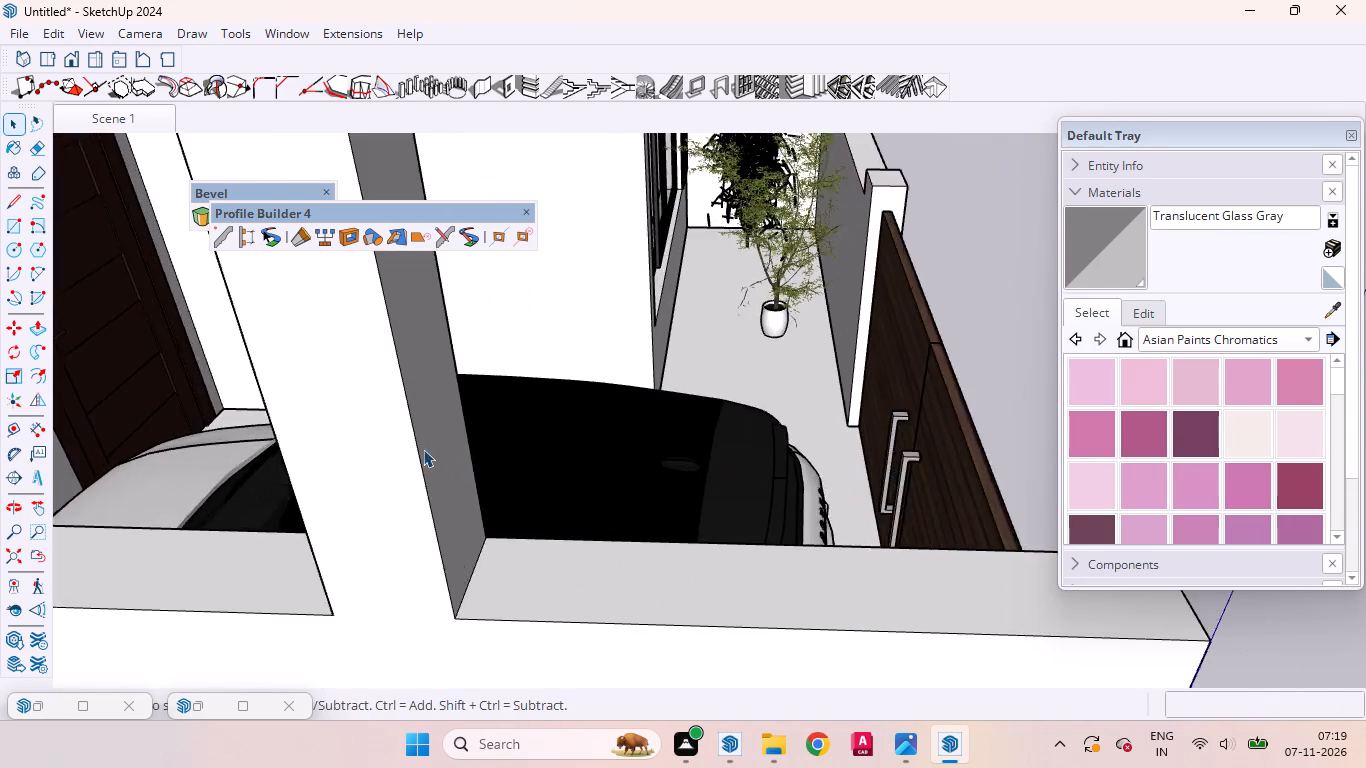
pyautogui.scroll(2, 423, 449)
pyautogui.moveTo(343, 523); pyautogui.dragTo(1026, 545, button='middle')
# Restore the previous camera view of the house and inspect the parked Range Rover from above the gate.
pyautogui.scroll(-3, 862, 477)
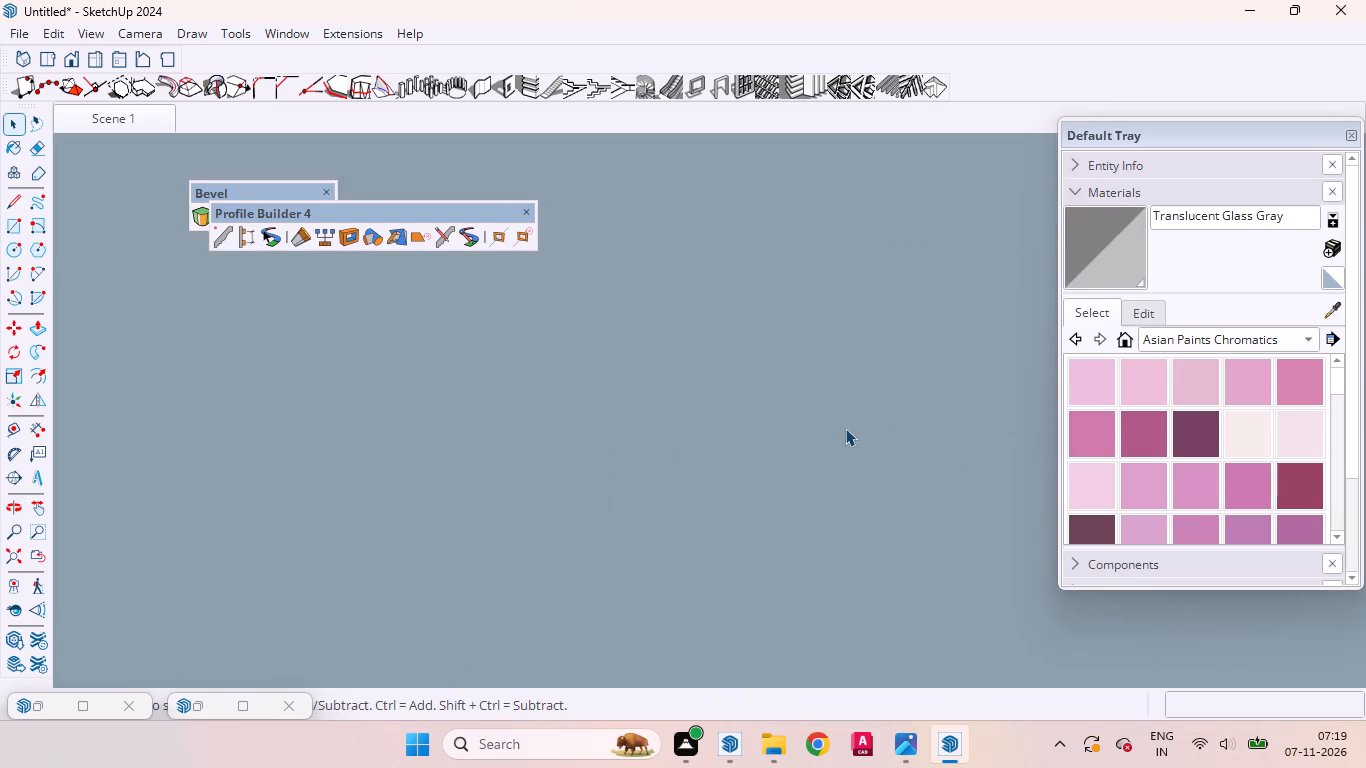
pyautogui.scroll(-3, 845, 428)
pyautogui.click(46, 556)
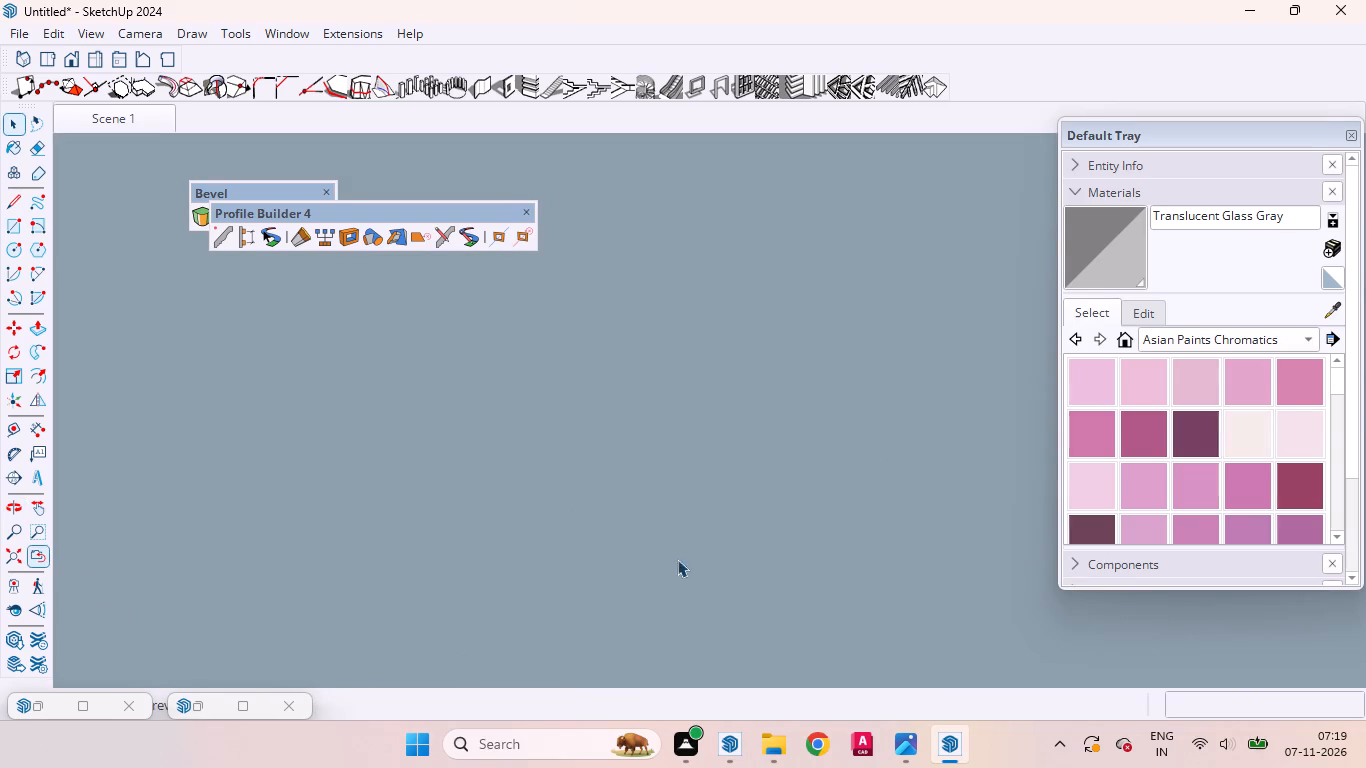
pyautogui.scroll(-4, 667, 474)
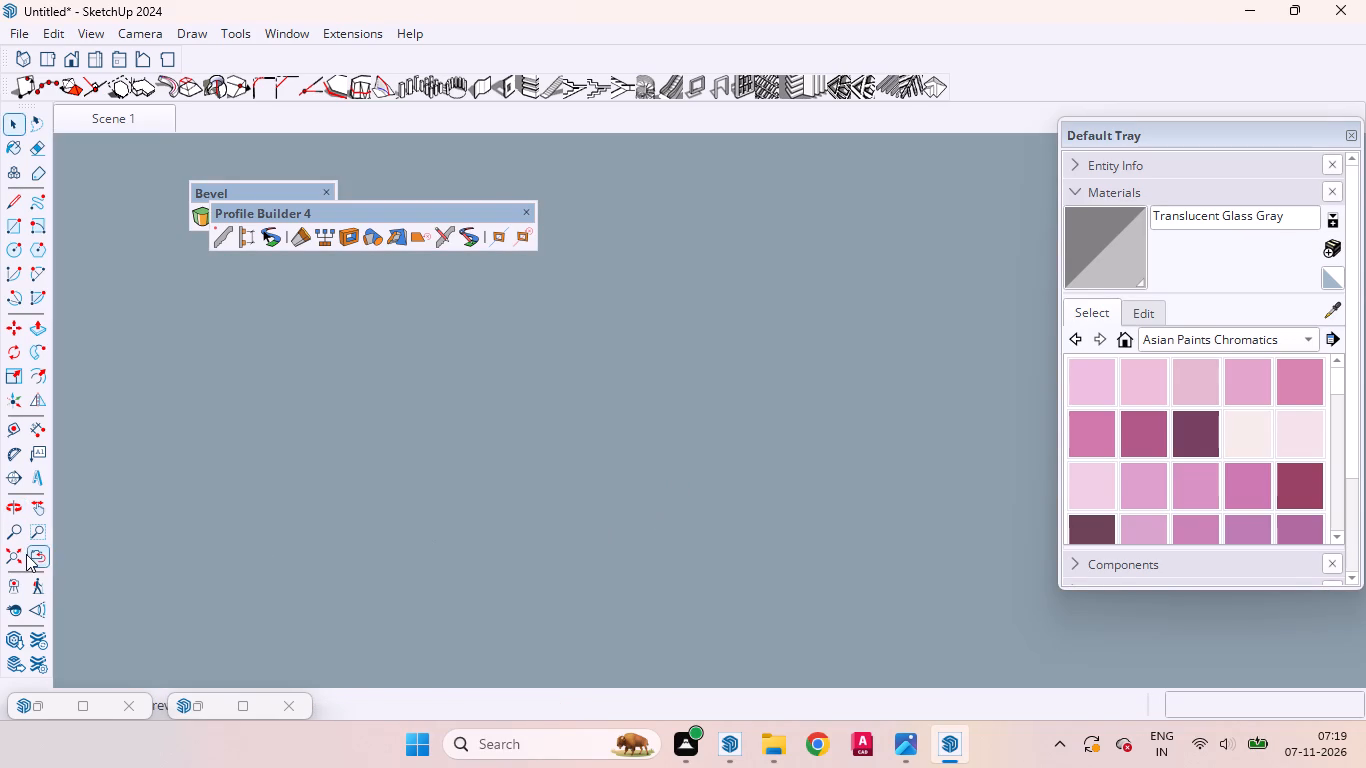
pyautogui.click(29, 553)
pyautogui.moveTo(582, 554); pyautogui.dragTo(0, 562, button='middle')
pyautogui.scroll(-6, 941, 530)
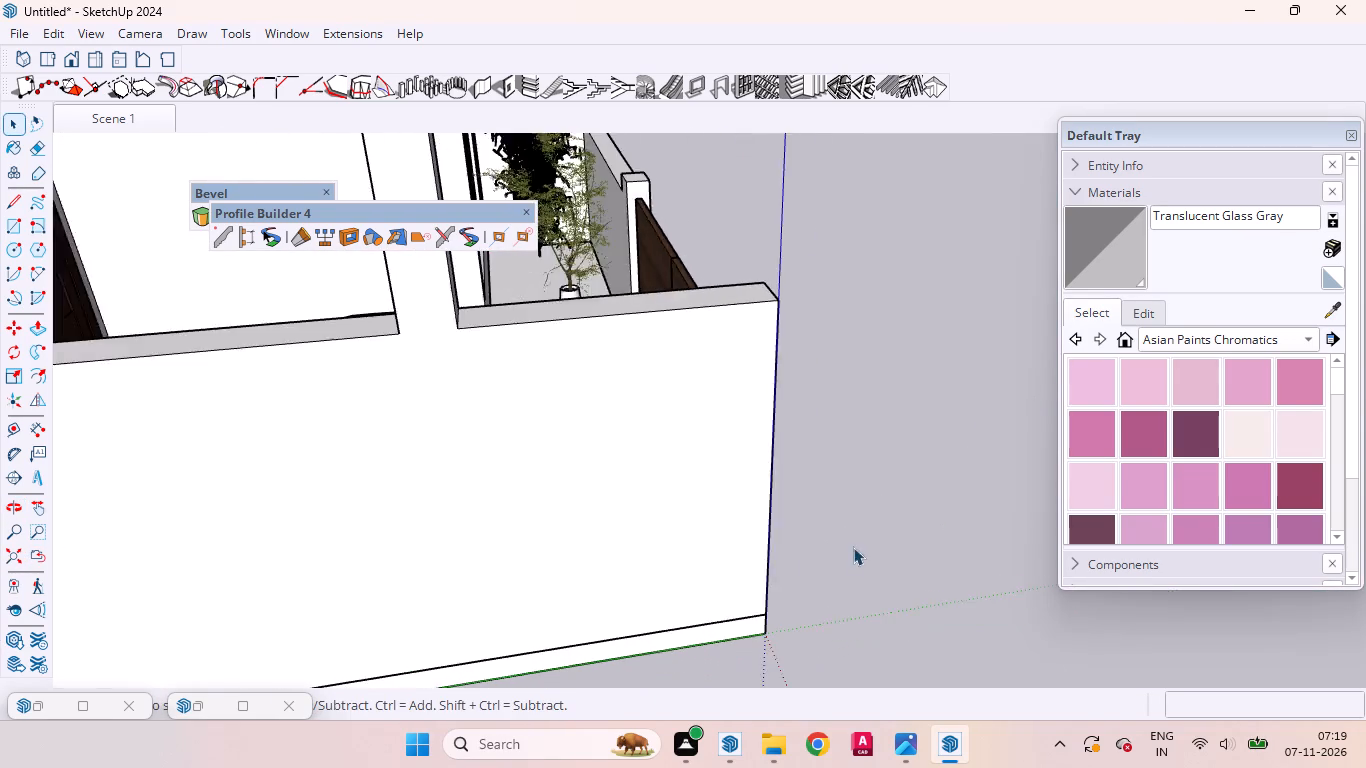
pyautogui.scroll(-3, 853, 547)
pyautogui.moveTo(999, 589); pyautogui.dragTo(133, 765, button='middle')
pyautogui.scroll(6, 520, 413)
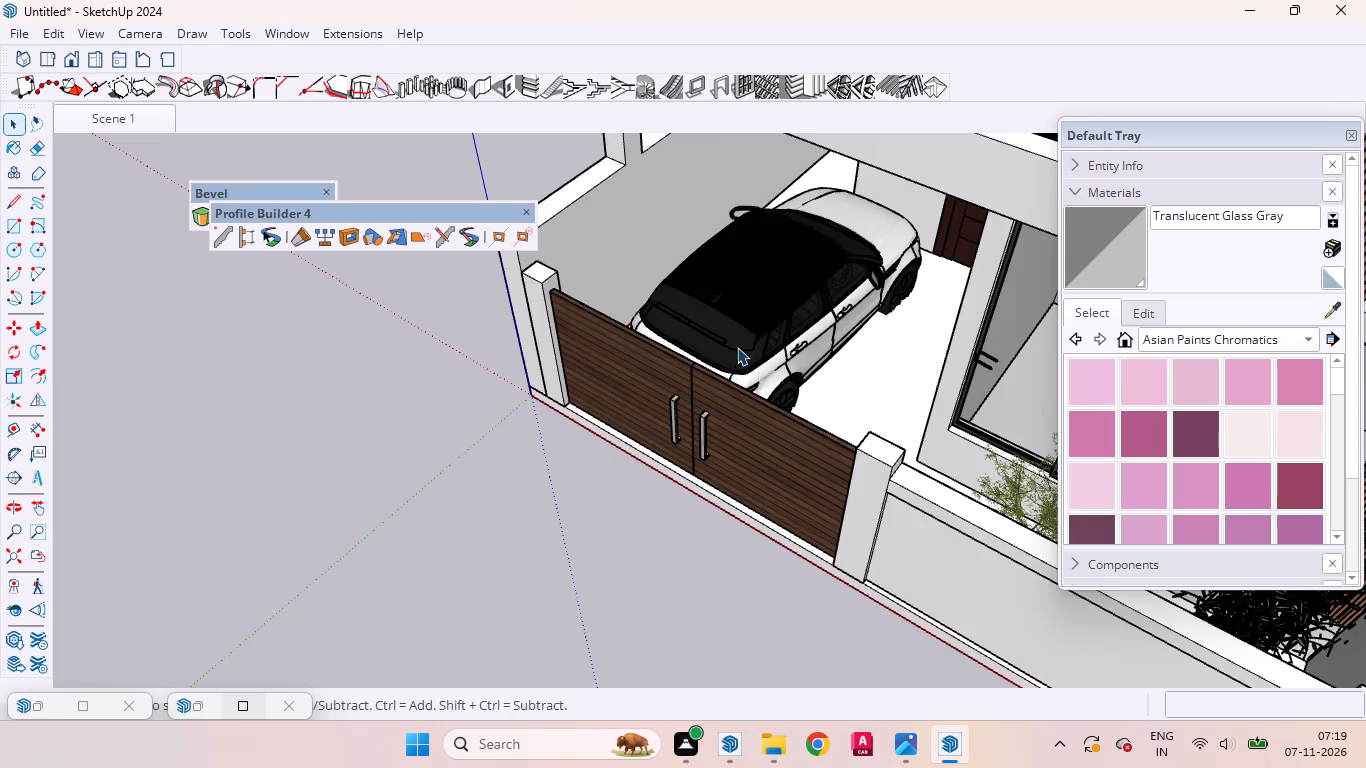
# Raise the Range Rover out of the parking floor, moving it about 2 3/16" and another 6" vertically.
pyautogui.scroll(6, 737, 347)
pyautogui.moveTo(856, 406); pyautogui.dragTo(704, 412, button='middle')
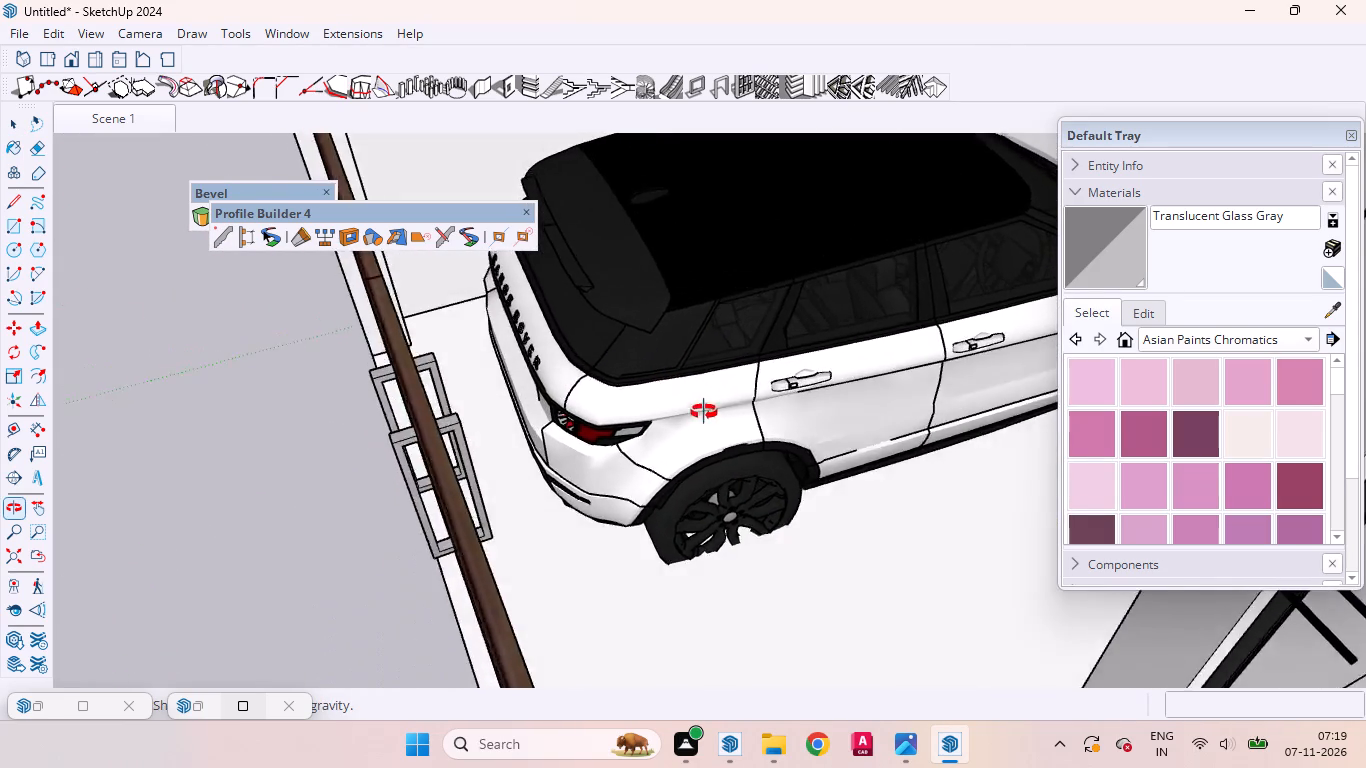
pyautogui.moveTo(704, 412); pyautogui.dragTo(713, 427, button='middle')
pyautogui.click(713, 376)
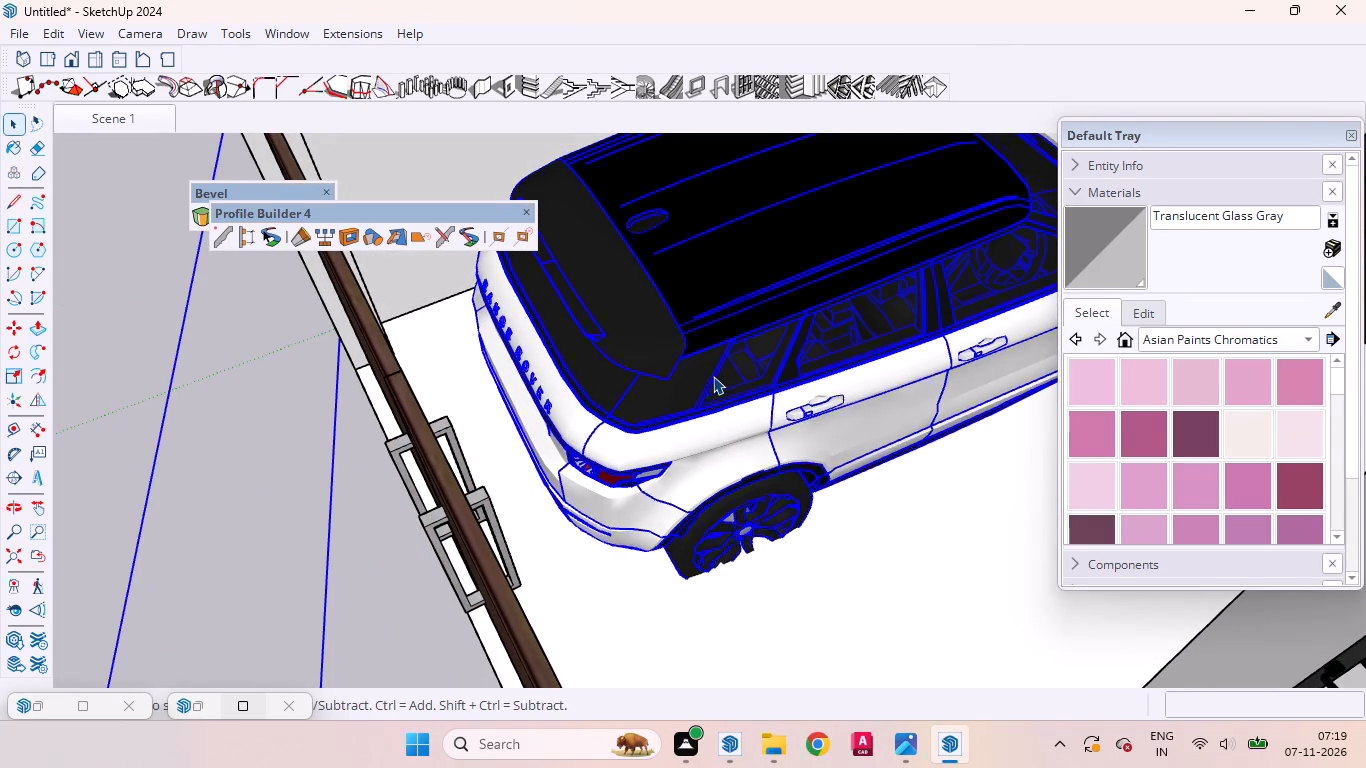
pyautogui.press('m')
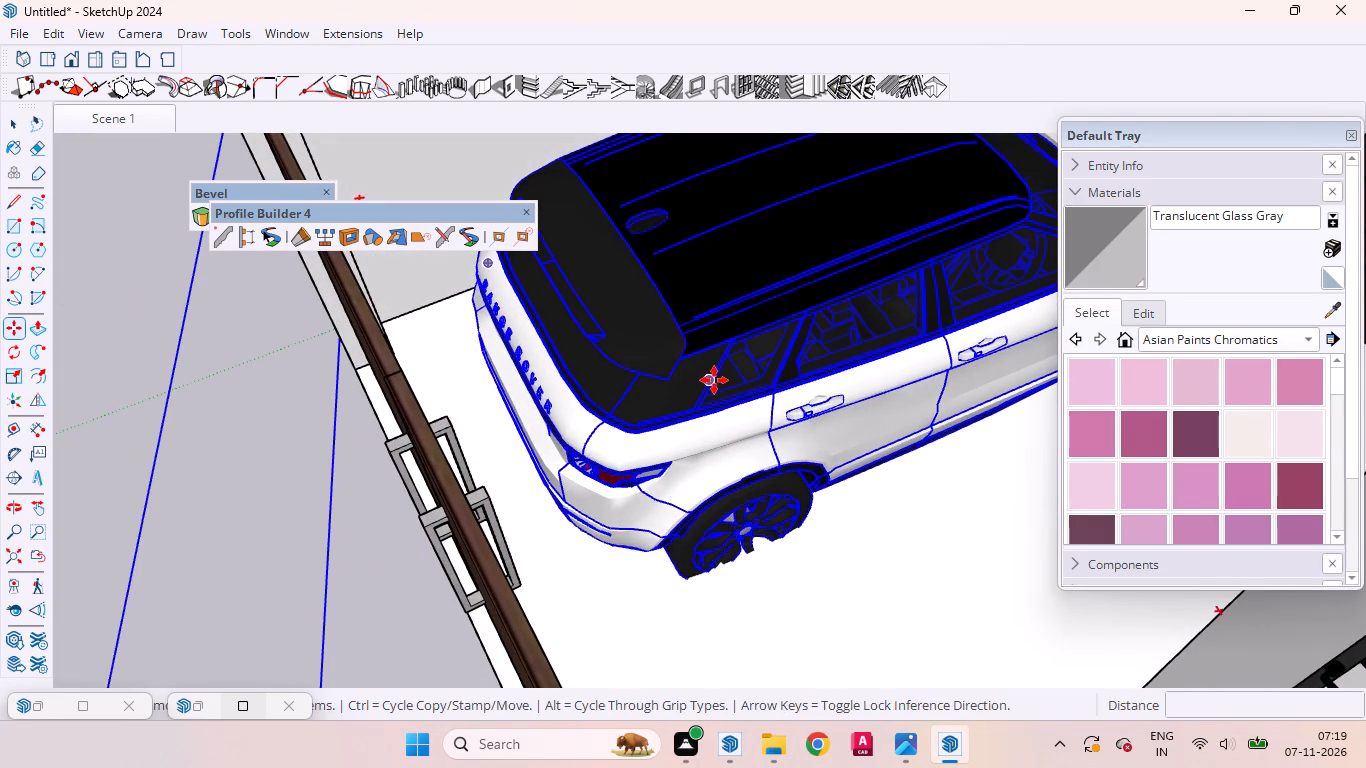
pyautogui.click(818, 439)
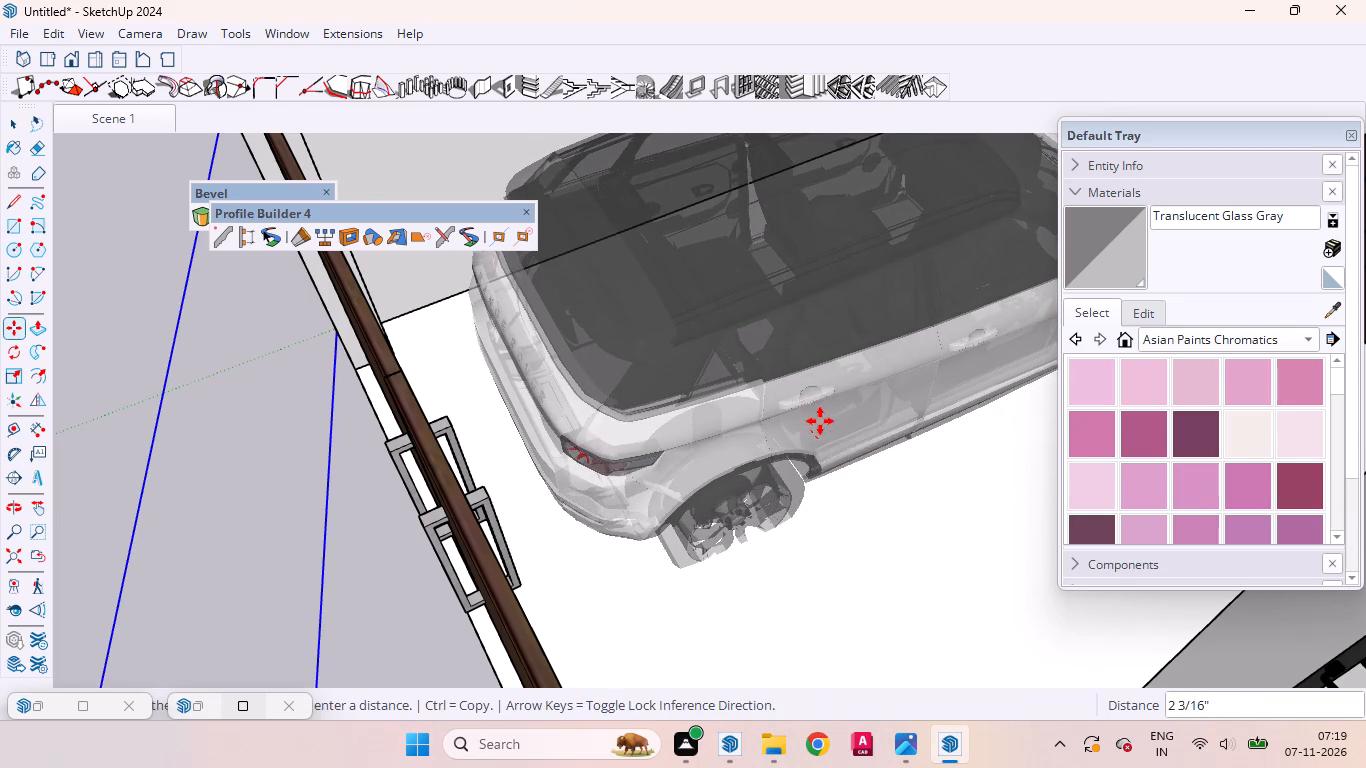
pyautogui.click(820, 421)
pyautogui.press('Up')
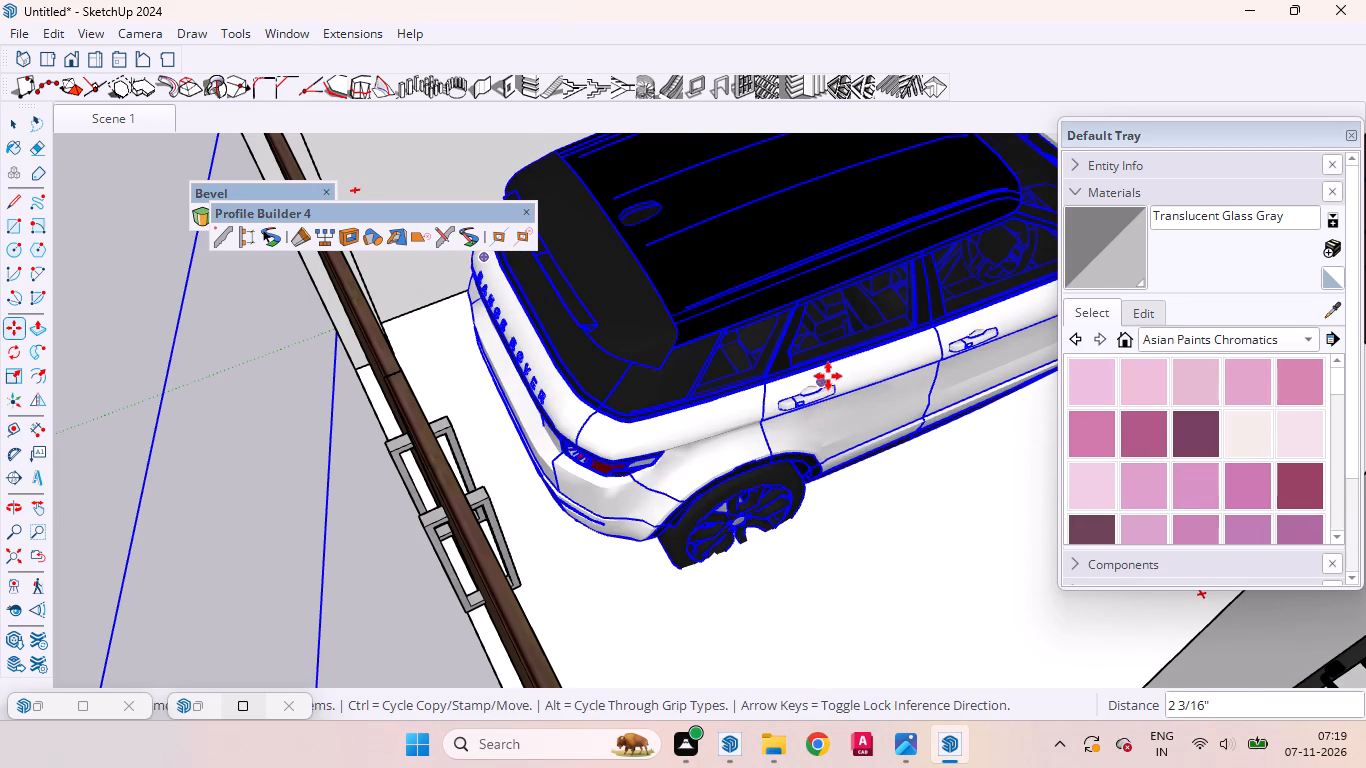
pyautogui.click(835, 415)
pyautogui.click(836, 386)
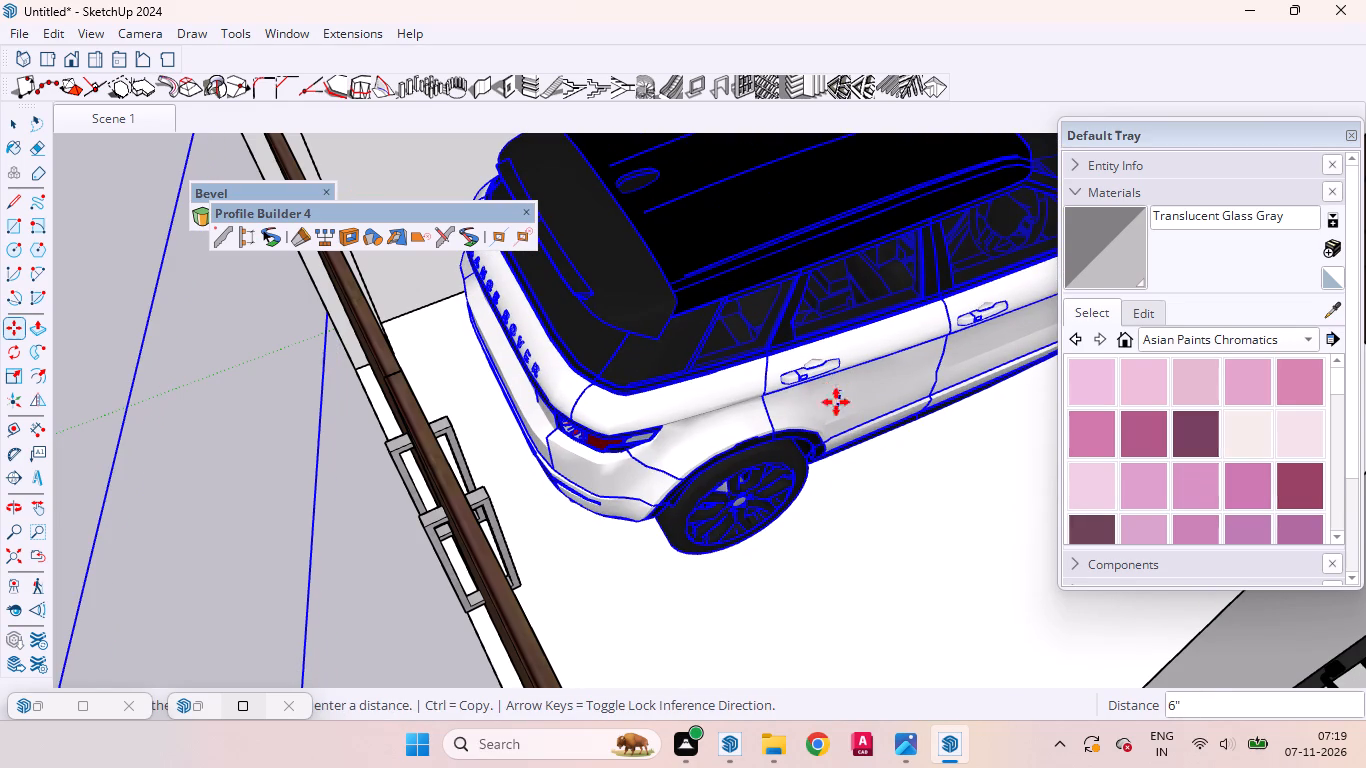
pyautogui.press('space')
# Rotate the Range Rover about 5.1 degrees horizontally to straighten it in the parking bay.
pyautogui.scroll(-14, 831, 494)
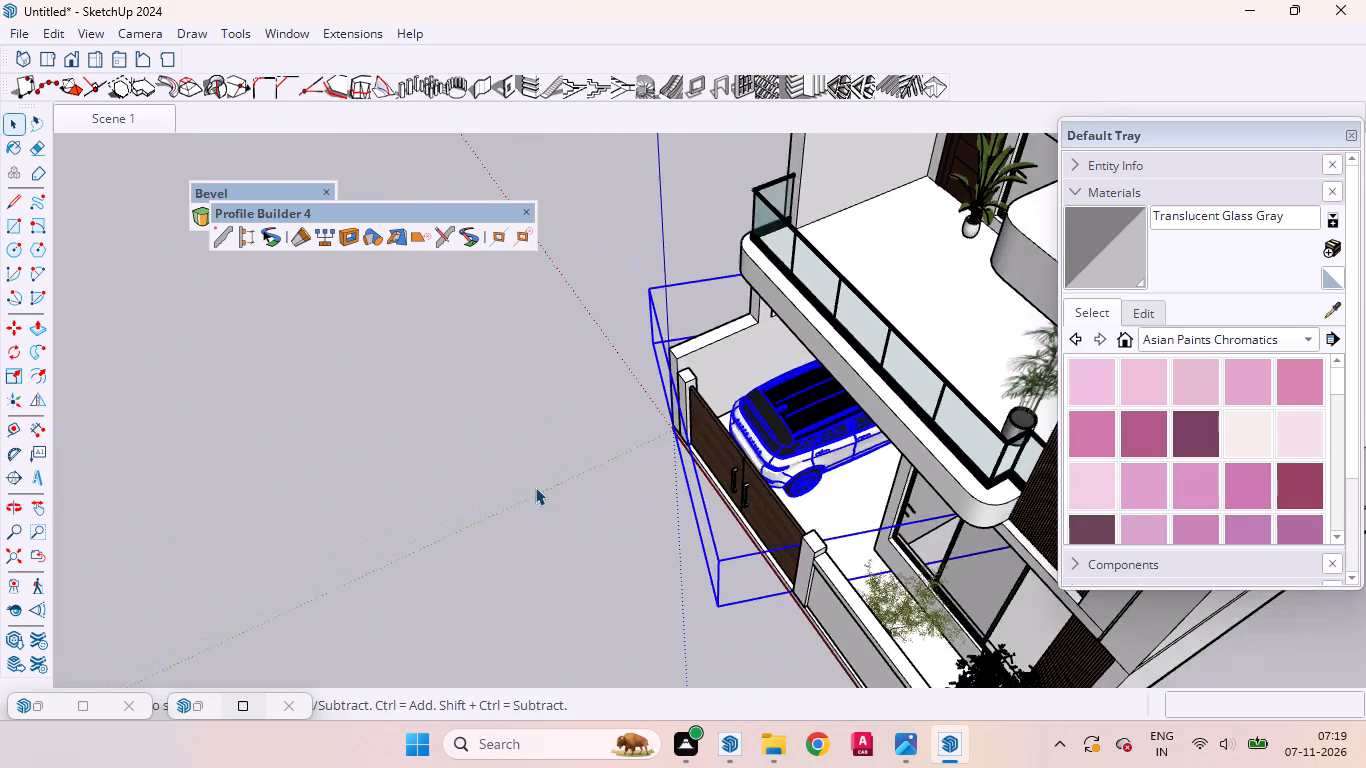
pyautogui.moveTo(547, 495); pyautogui.dragTo(935, 224, button='middle')
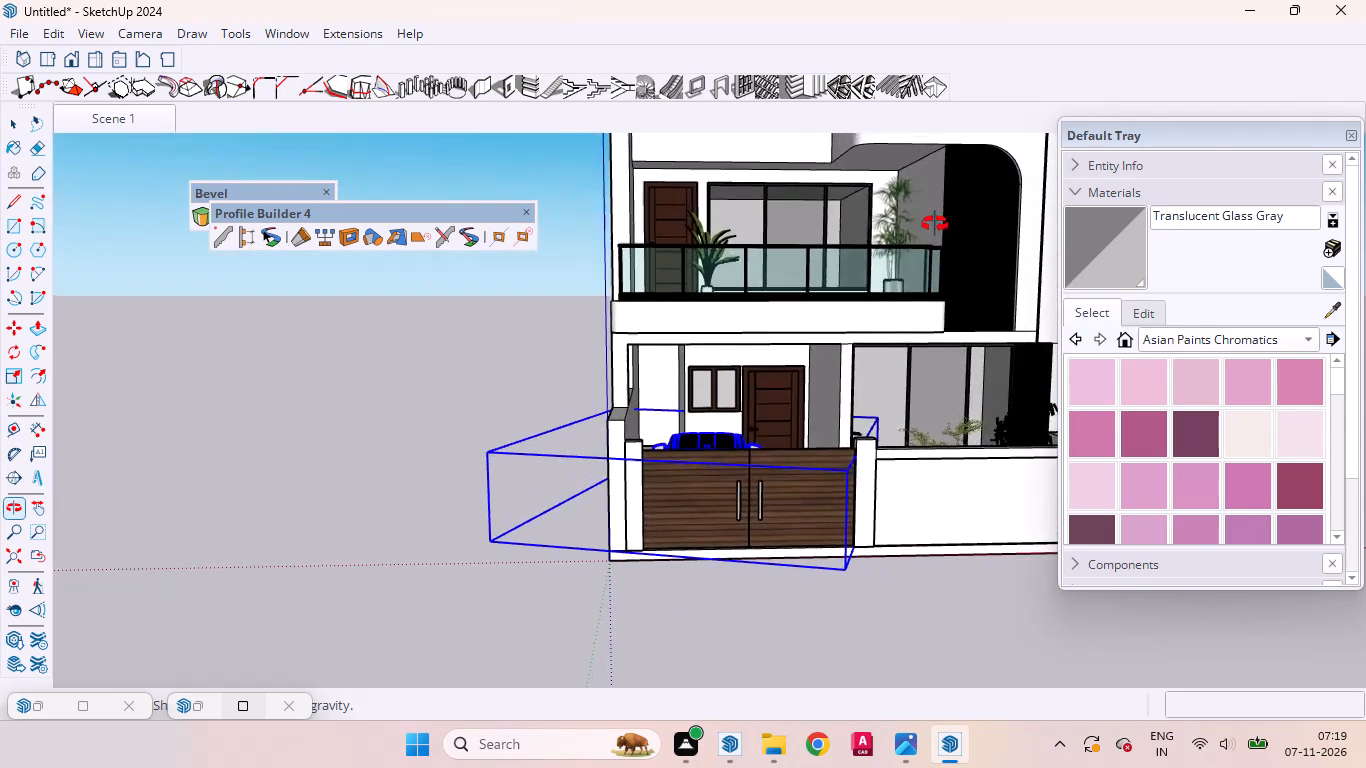
pyautogui.moveTo(935, 224); pyautogui.dragTo(968, 551, button='middle')
pyautogui.scroll(1, 967, 551)
pyautogui.scroll(-2, 962, 548)
pyautogui.scroll(1, 814, 494)
pyautogui.scroll(-6, 812, 491)
pyautogui.scroll(2, 846, 472)
pyautogui.scroll(-1, 852, 478)
pyautogui.moveTo(768, 512); pyautogui.dragTo(724, 450, button='middle')
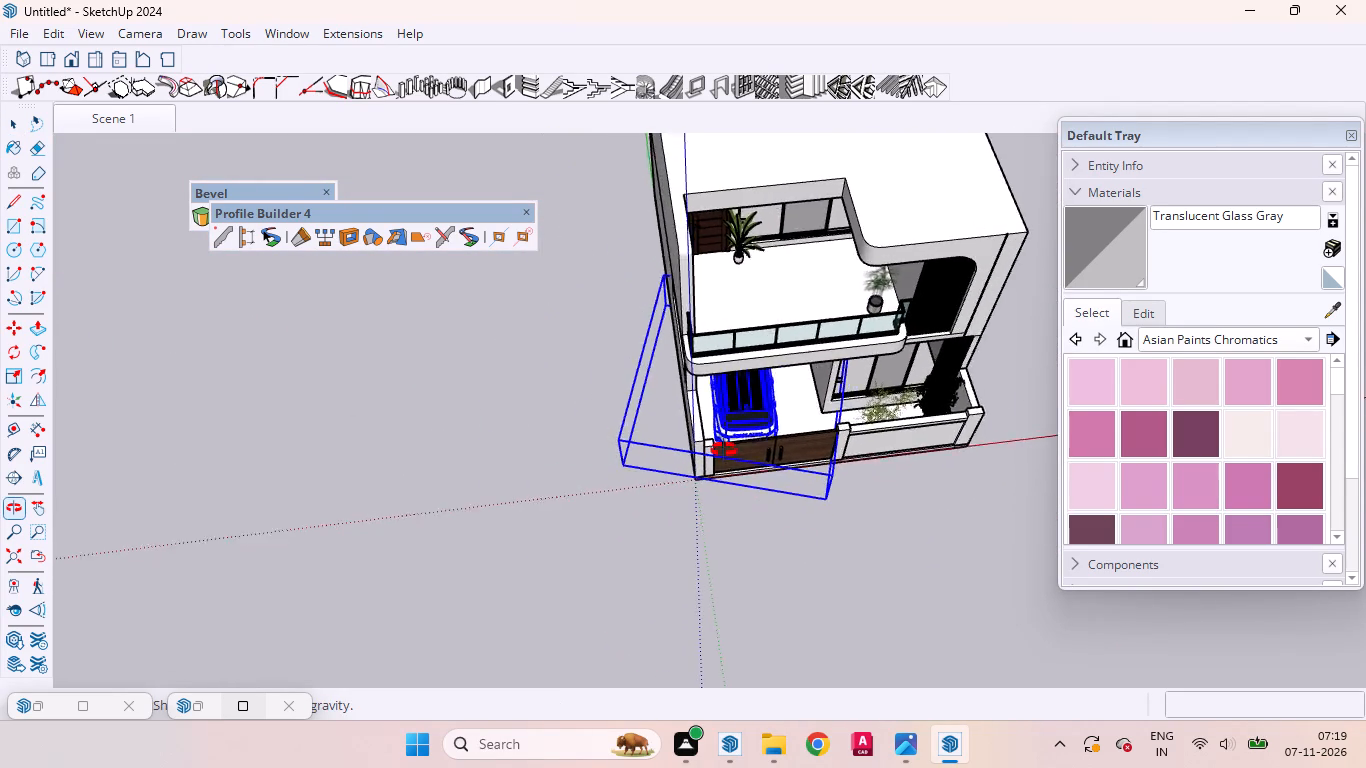
pyautogui.moveTo(724, 450); pyautogui.dragTo(699, 458, button='middle')
pyautogui.scroll(-3, 881, 492)
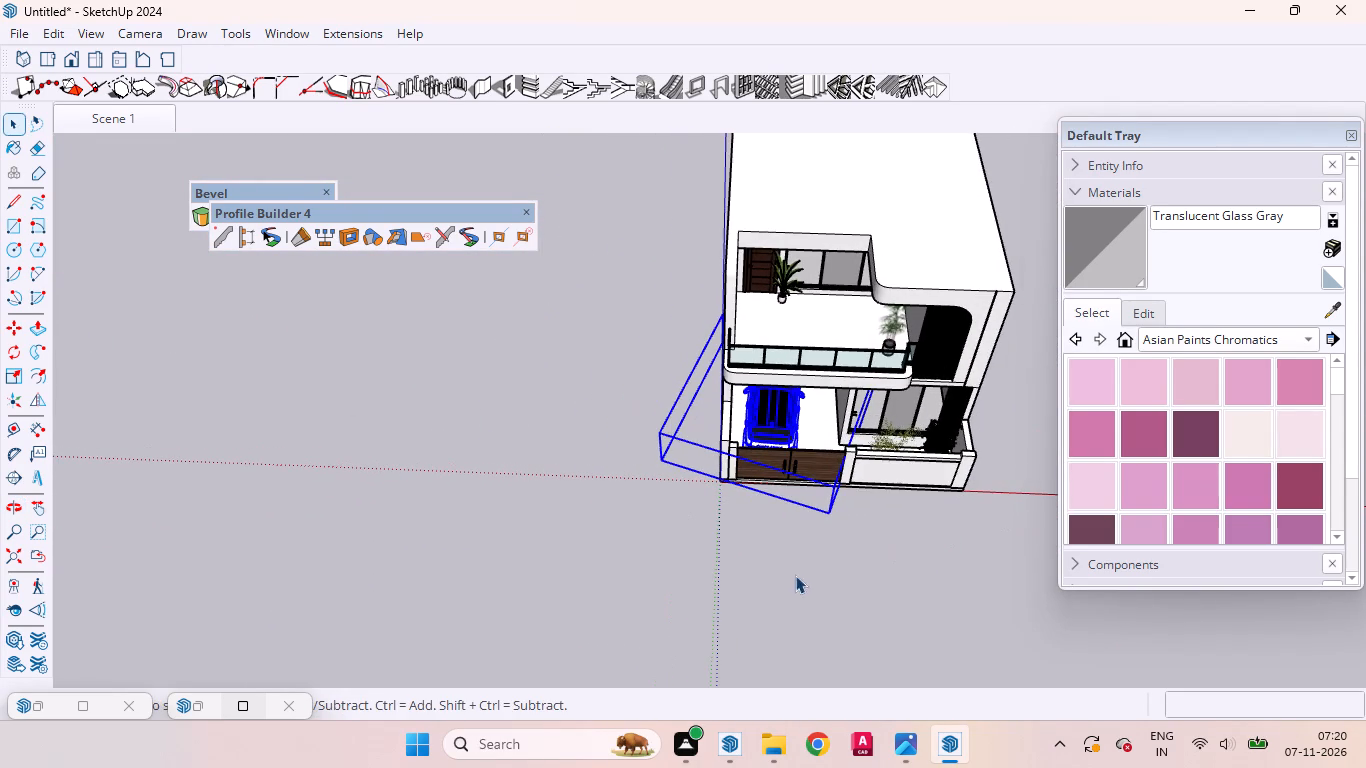
pyautogui.scroll(-3, 776, 526)
pyautogui.scroll(4, 768, 507)
pyautogui.moveTo(808, 521); pyautogui.dragTo(797, 441, button='middle')
pyautogui.press('q')
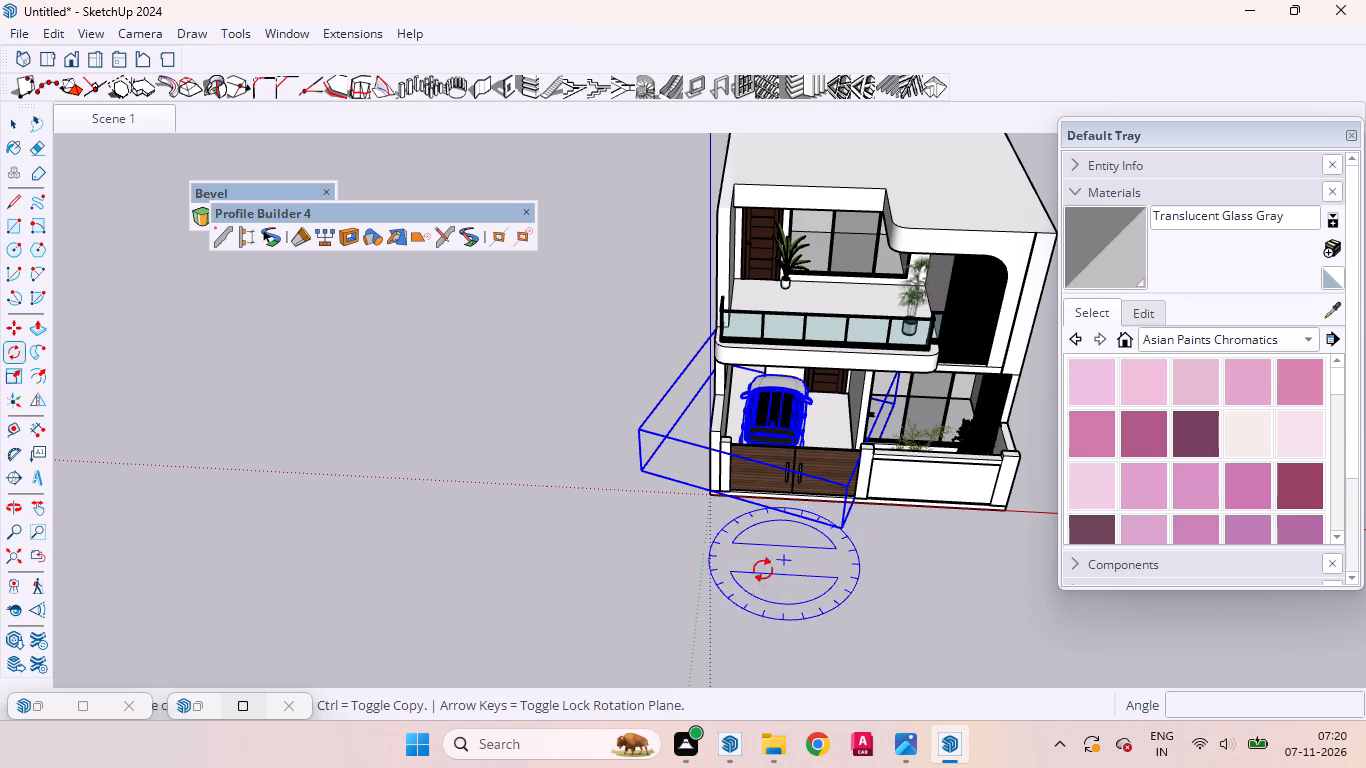
pyautogui.click(724, 563)
pyautogui.click(792, 571)
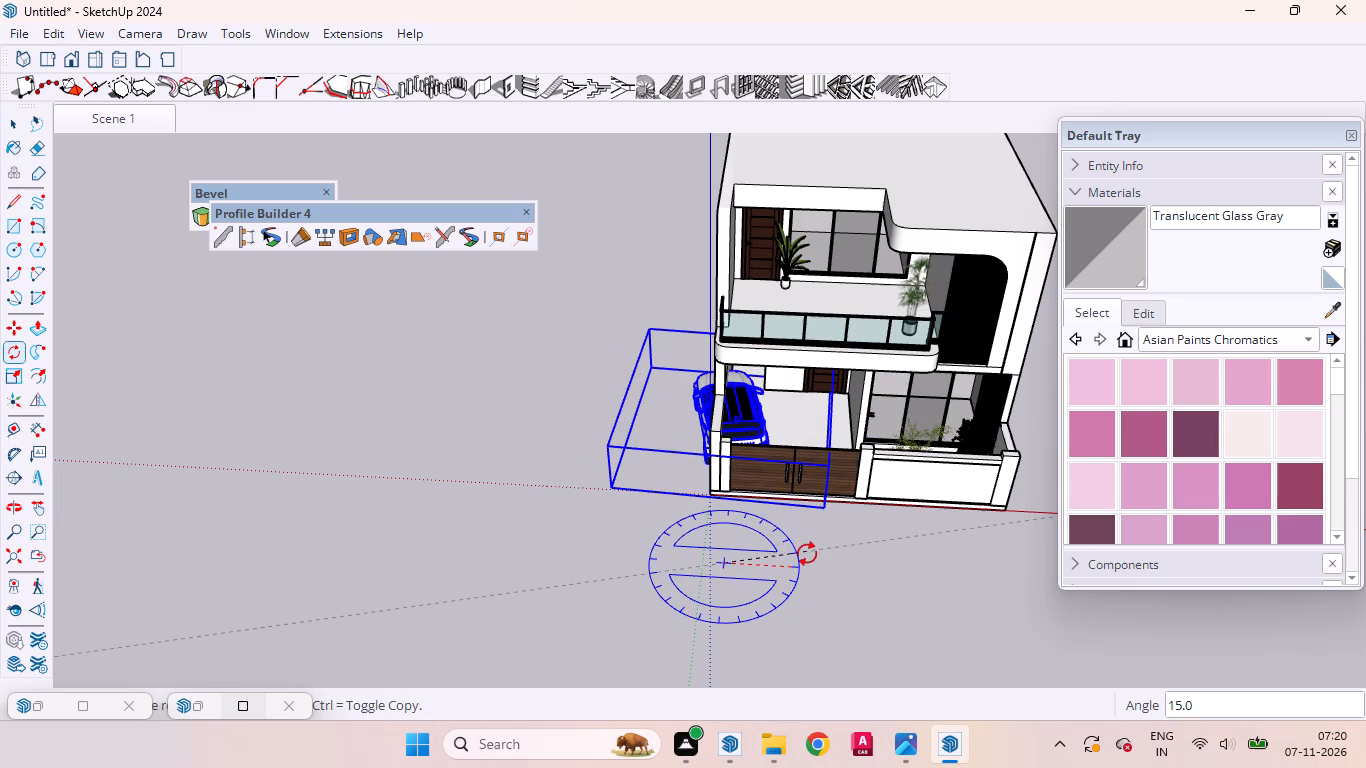
pyautogui.scroll(3, 807, 555)
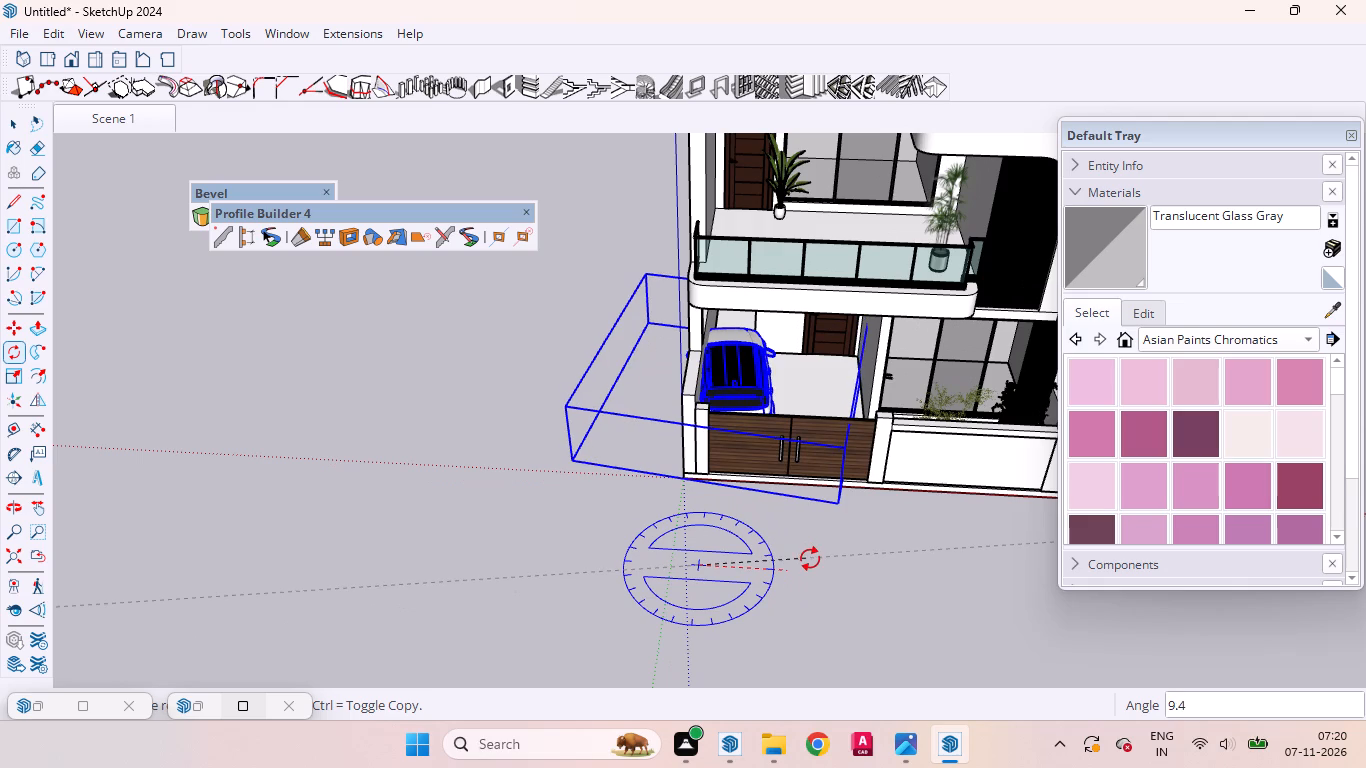
pyautogui.scroll(5, 815, 557)
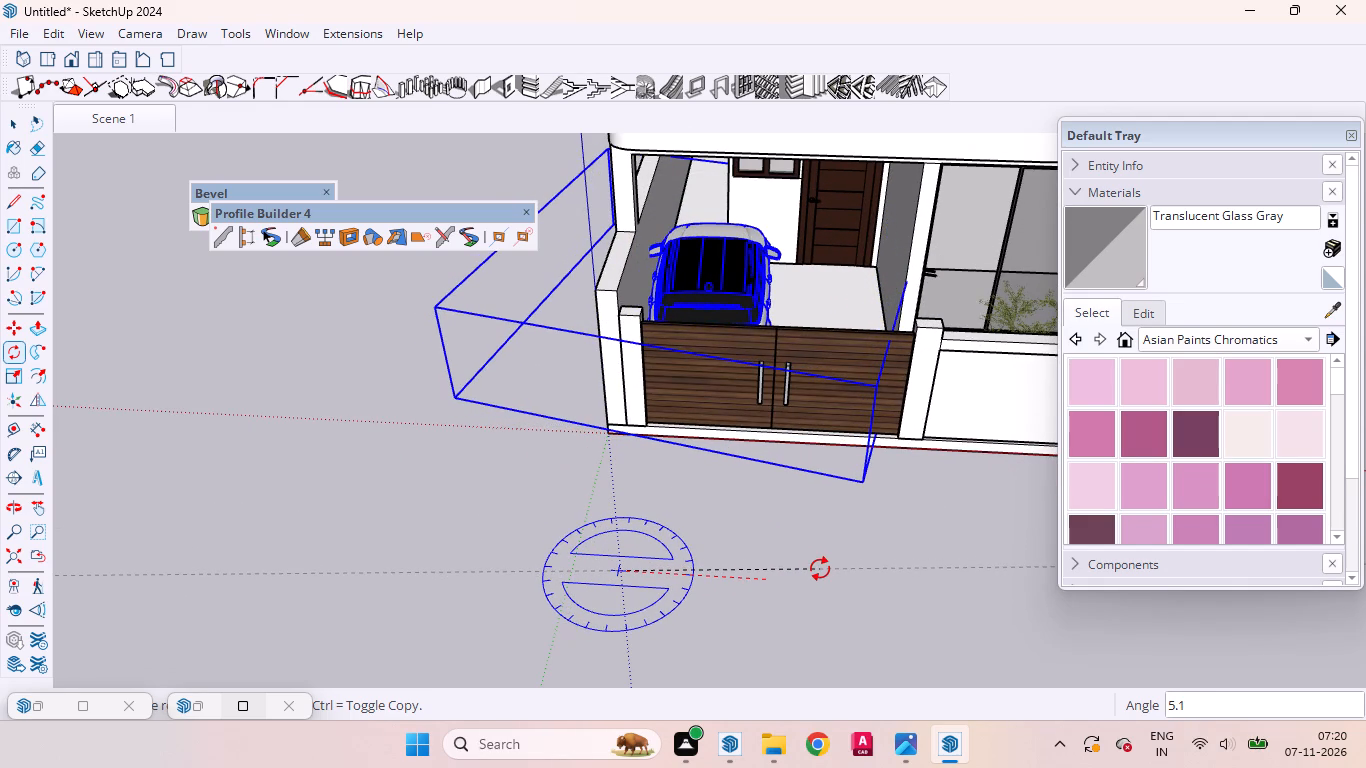
pyautogui.click(821, 569)
pyautogui.moveTo(943, 579); pyautogui.dragTo(678, 555)
pyautogui.press('space')
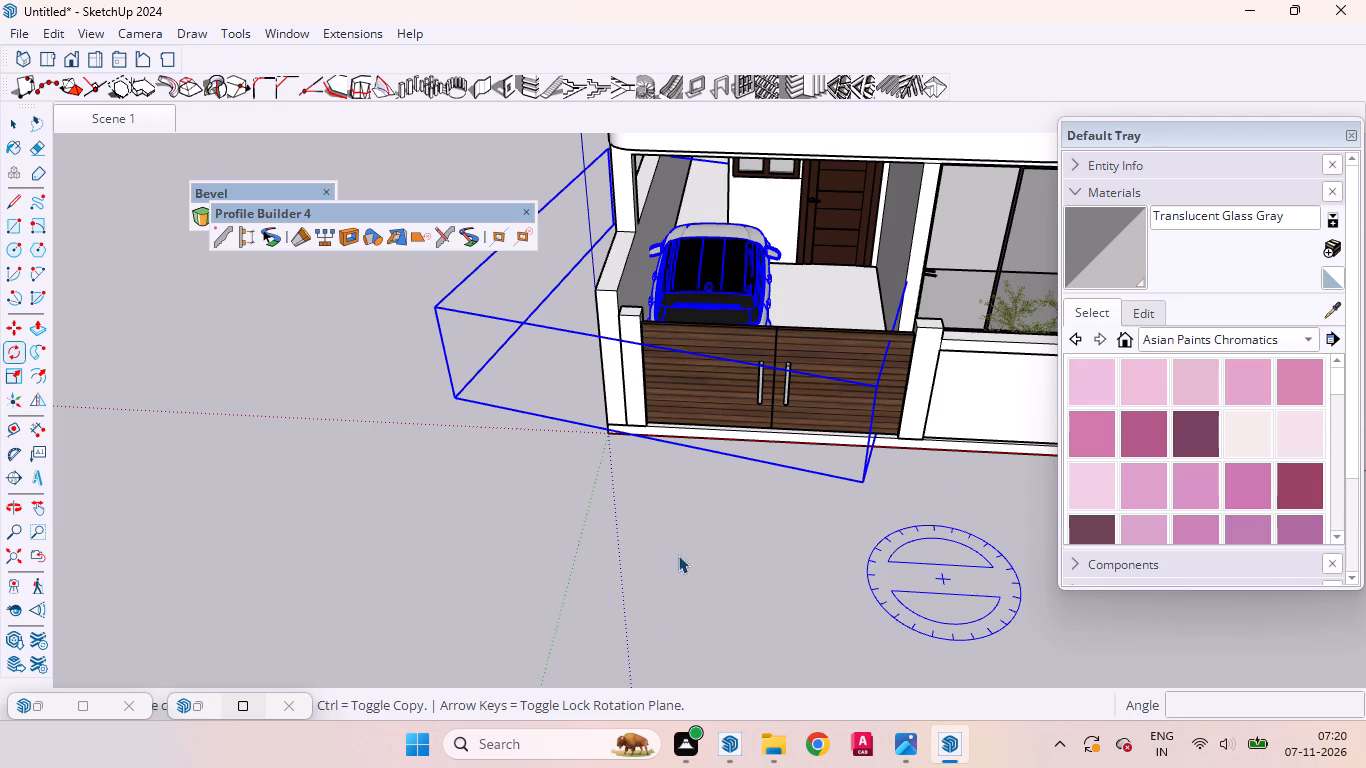
# Move the Range Rover about 1' 3" along the red axis, away from the side boundary wall, and deselect it.
pyautogui.scroll(-5, 743, 385)
pyautogui.scroll(4, 715, 277)
pyautogui.moveTo(785, 384); pyautogui.dragTo(785, 514, button='middle')
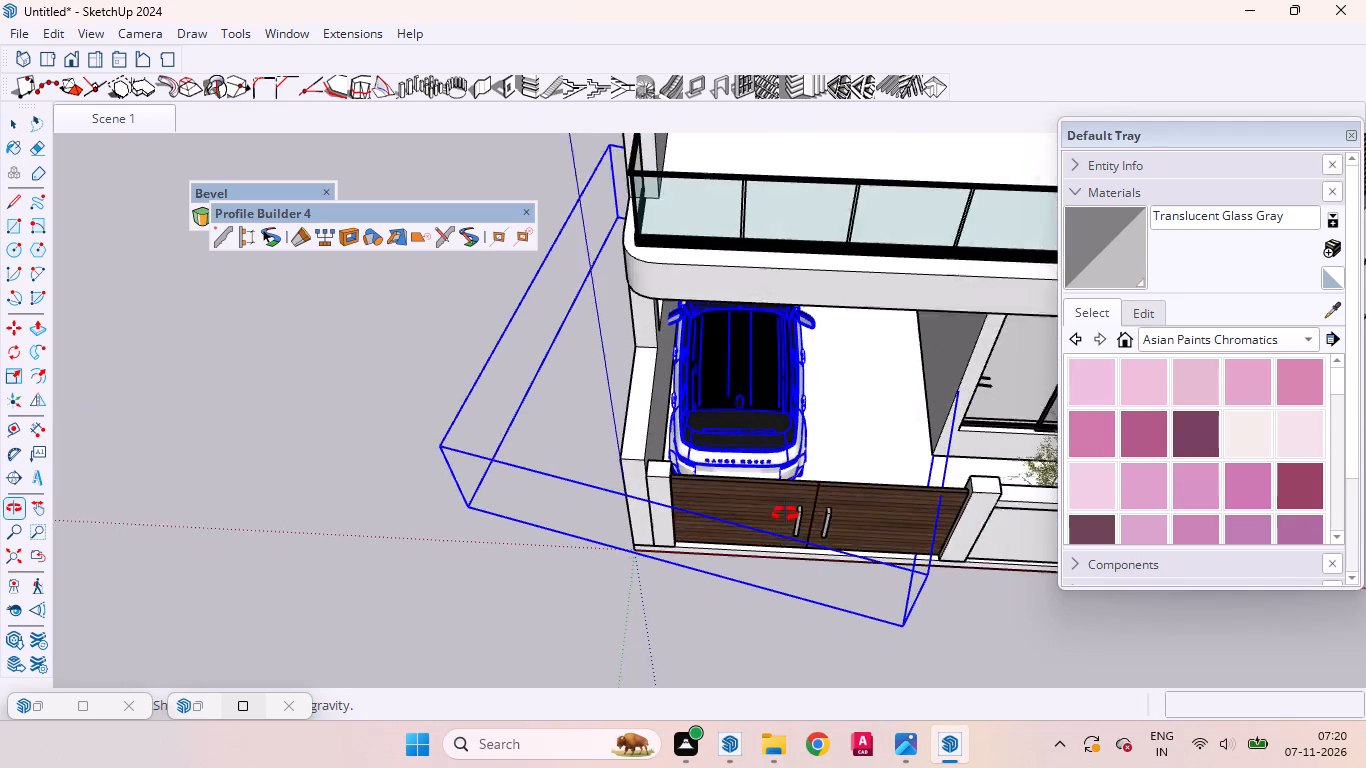
pyautogui.moveTo(785, 514); pyautogui.dragTo(784, 514, button='middle')
pyautogui.scroll(-7, 824, 432)
pyautogui.scroll(1, 824, 424)
pyautogui.scroll(-1, 824, 424)
pyautogui.moveTo(809, 505); pyautogui.dragTo(783, 381, button='middle')
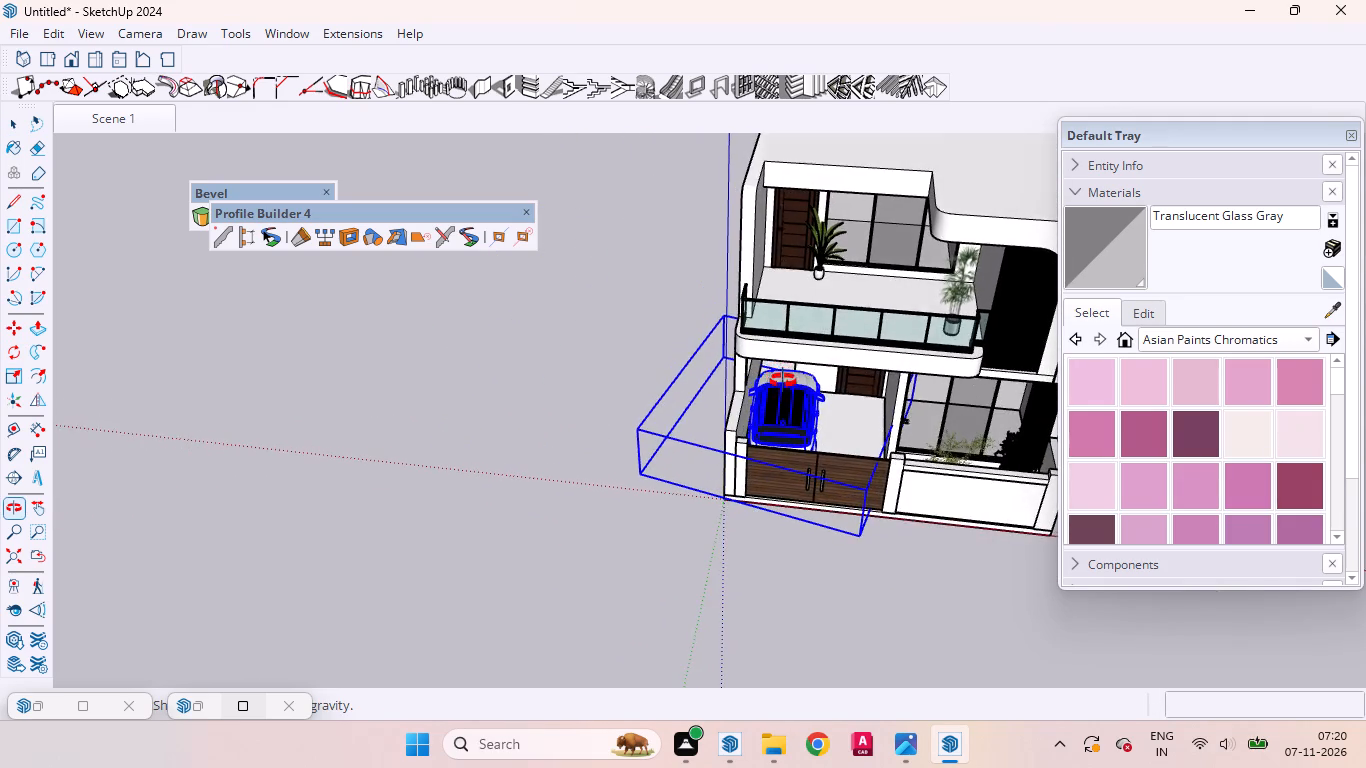
pyautogui.moveTo(783, 381); pyautogui.dragTo(802, 437, button='middle')
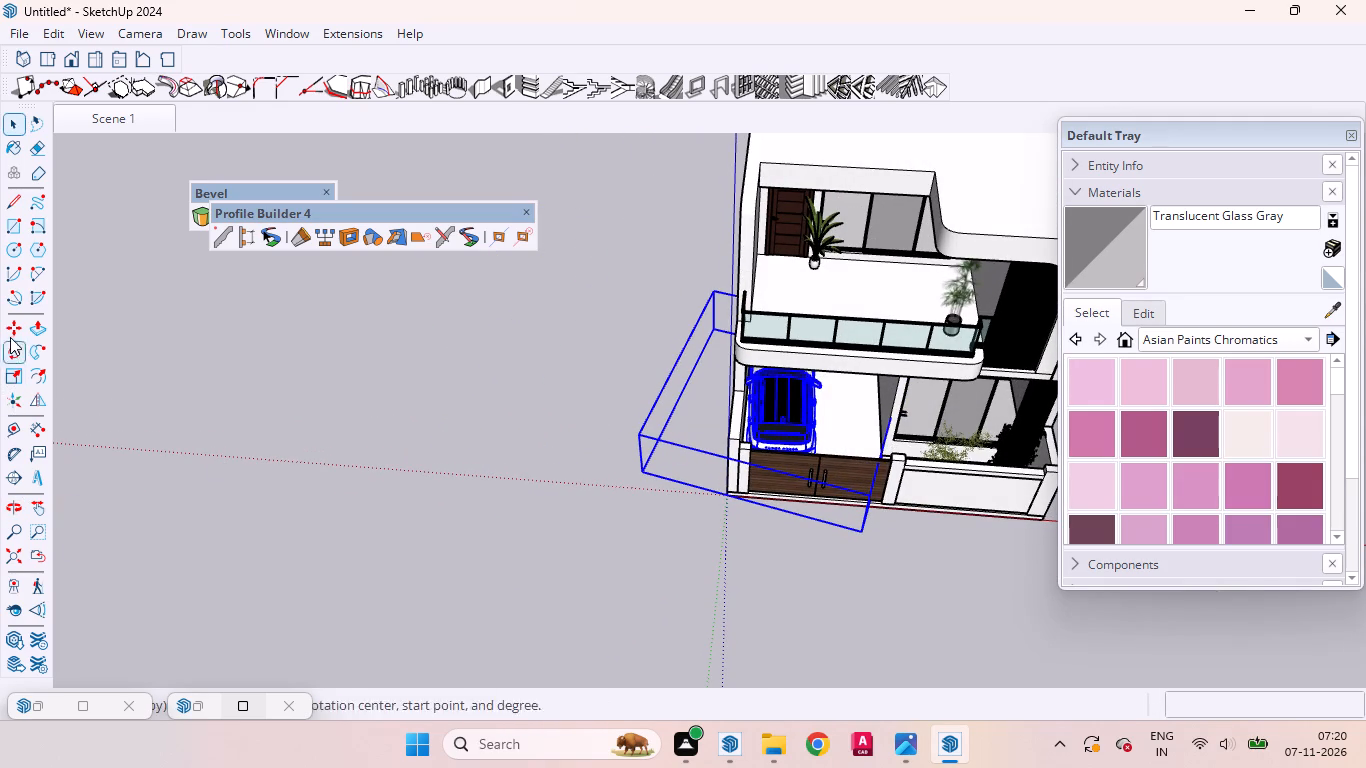
pyautogui.click(11, 330)
pyautogui.scroll(-4, 665, 601)
pyautogui.scroll(4, 750, 559)
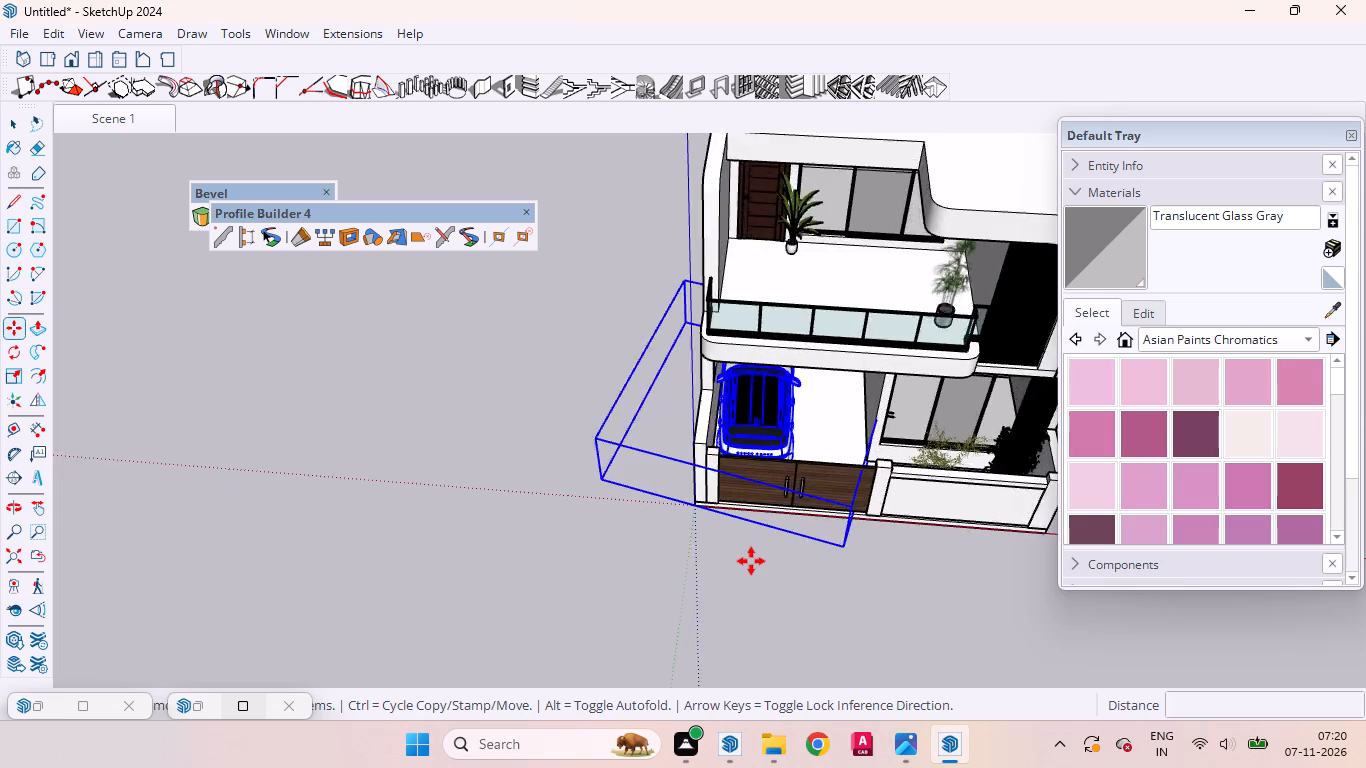
pyautogui.scroll(7, 751, 561)
pyautogui.moveTo(753, 554); pyautogui.dragTo(748, 514, button='middle')
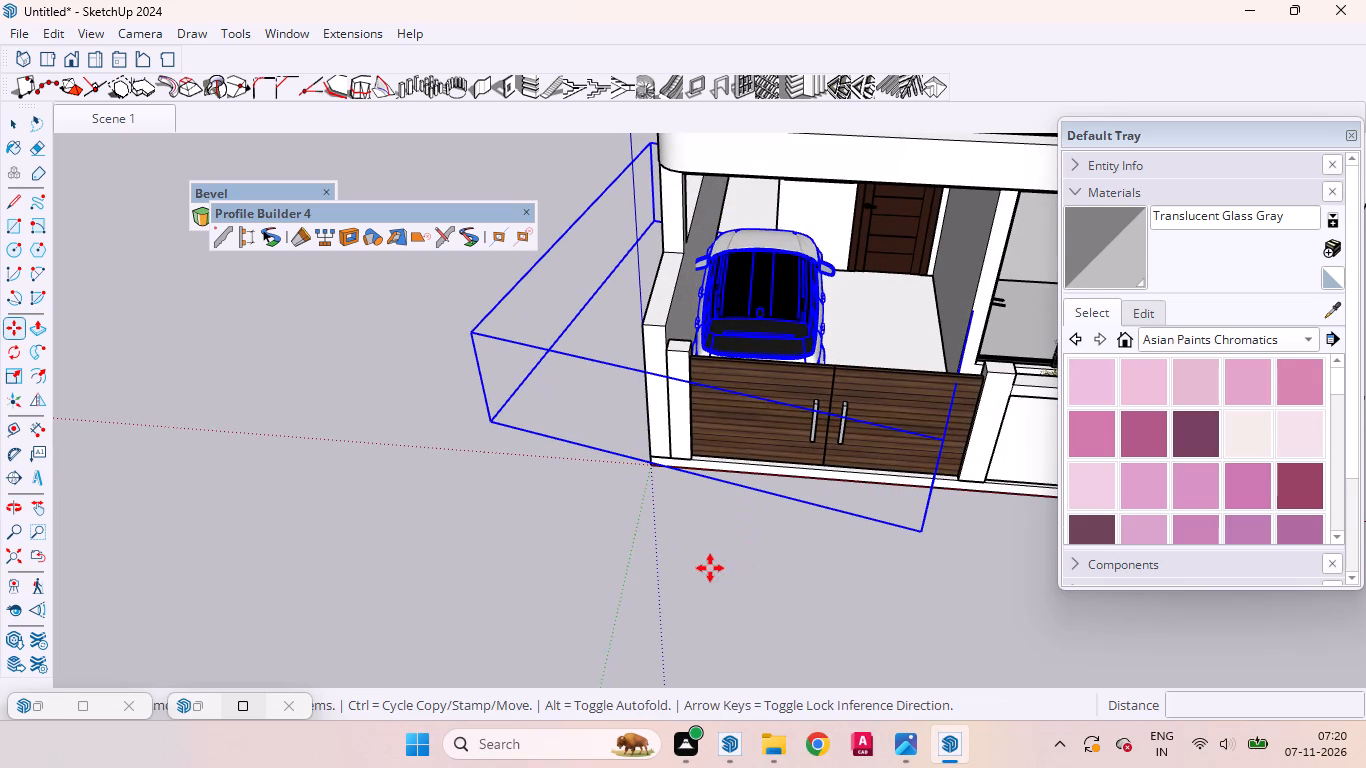
pyautogui.click(709, 568)
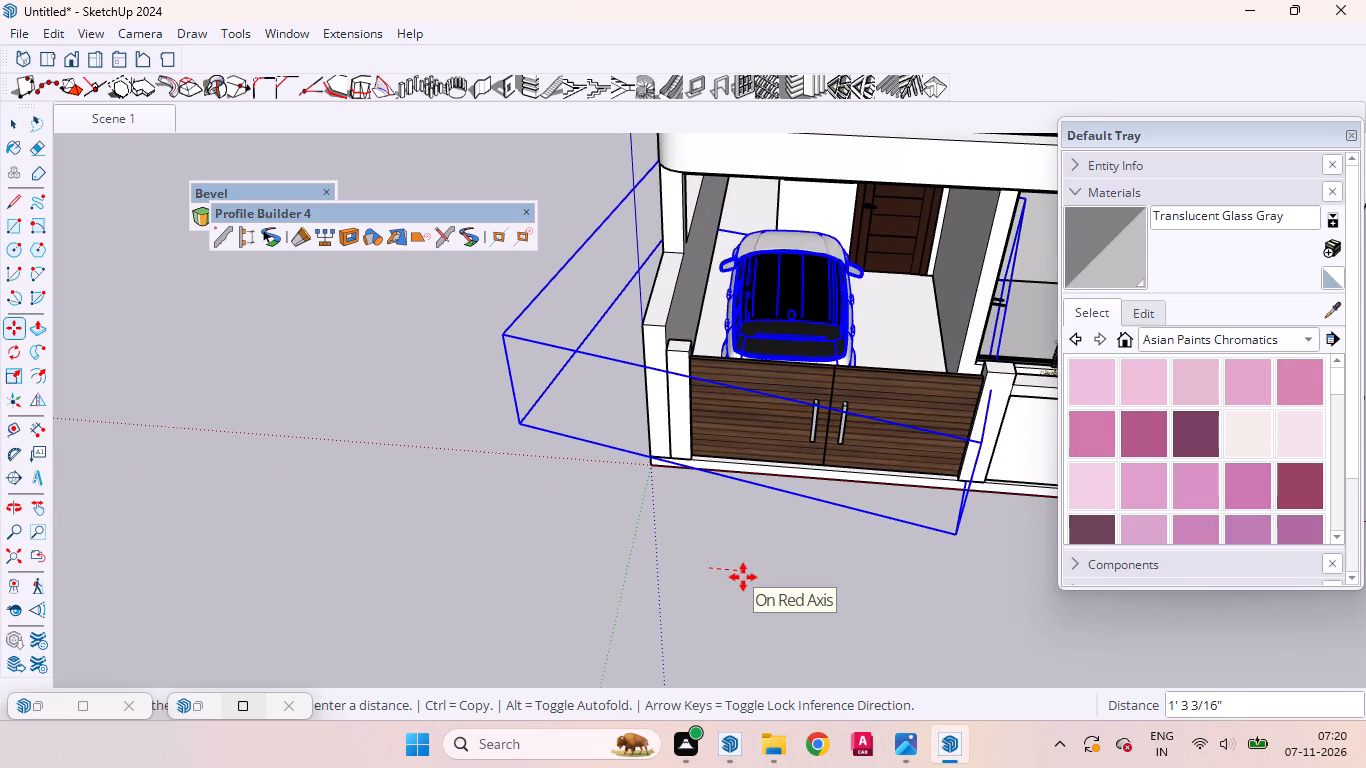
pyautogui.click(743, 577)
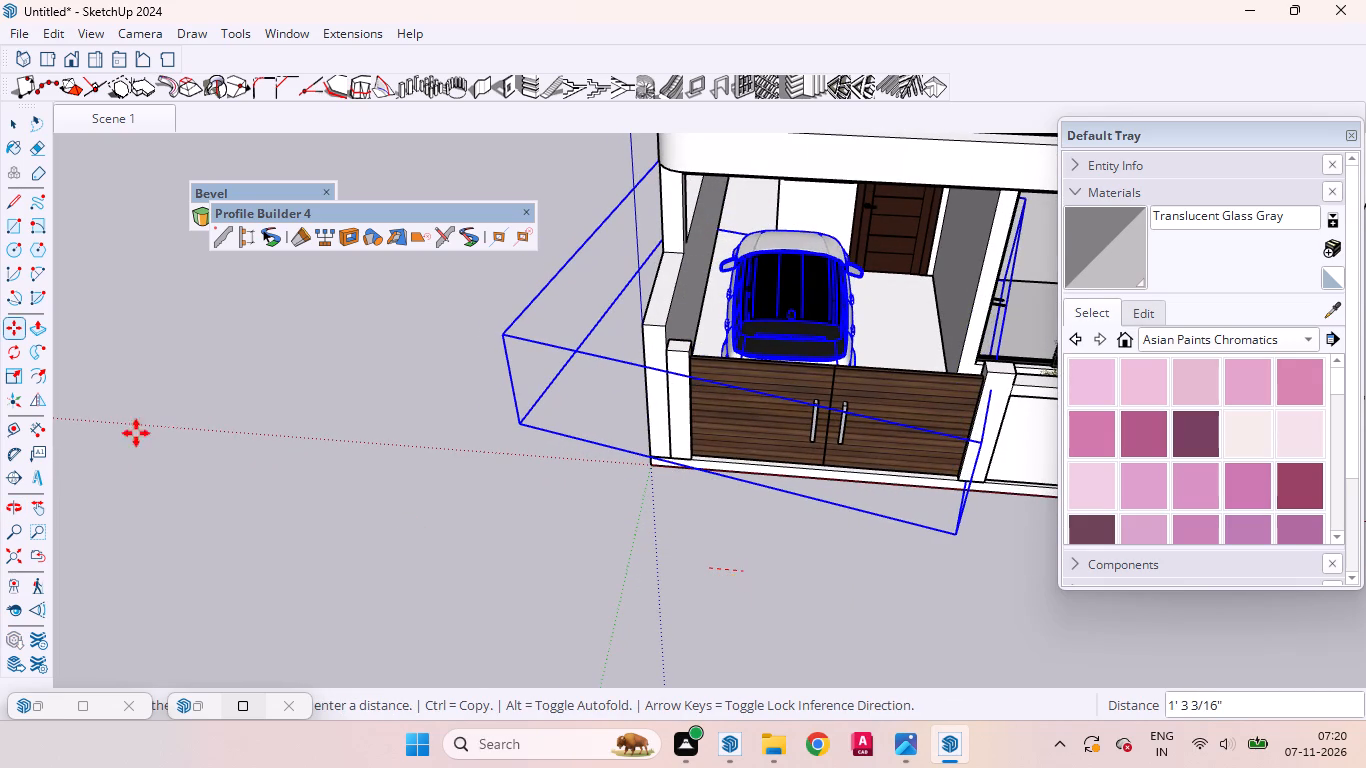
pyautogui.click(14, 127)
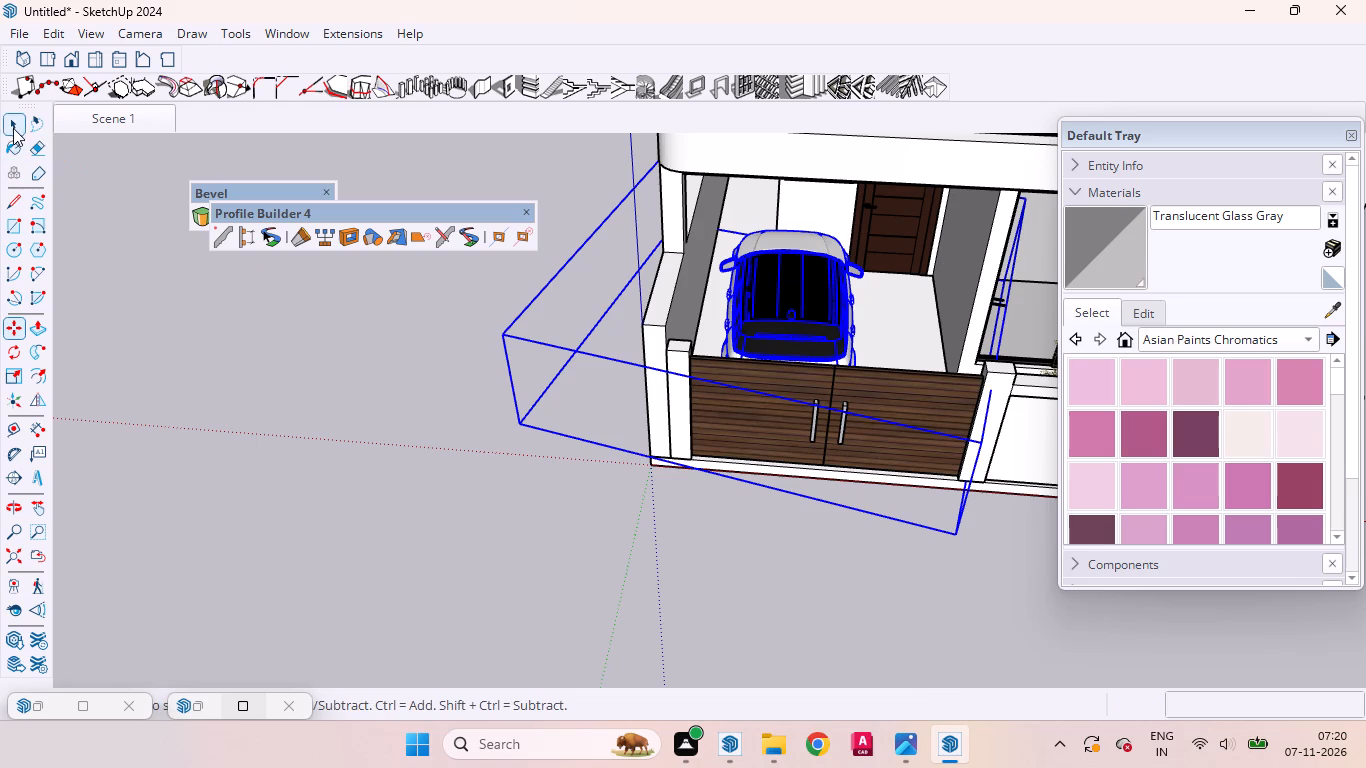
pyautogui.click(308, 446)
# Examine the Range Rover's placement from outside the side boundary wall and through its opening.
pyautogui.scroll(4, 646, 323)
pyautogui.scroll(-1, 667, 323)
pyautogui.scroll(1, 676, 323)
pyautogui.scroll(-1, 681, 322)
pyautogui.scroll(3, 688, 341)
pyautogui.moveTo(667, 377); pyautogui.dragTo(1134, 457, button='middle')
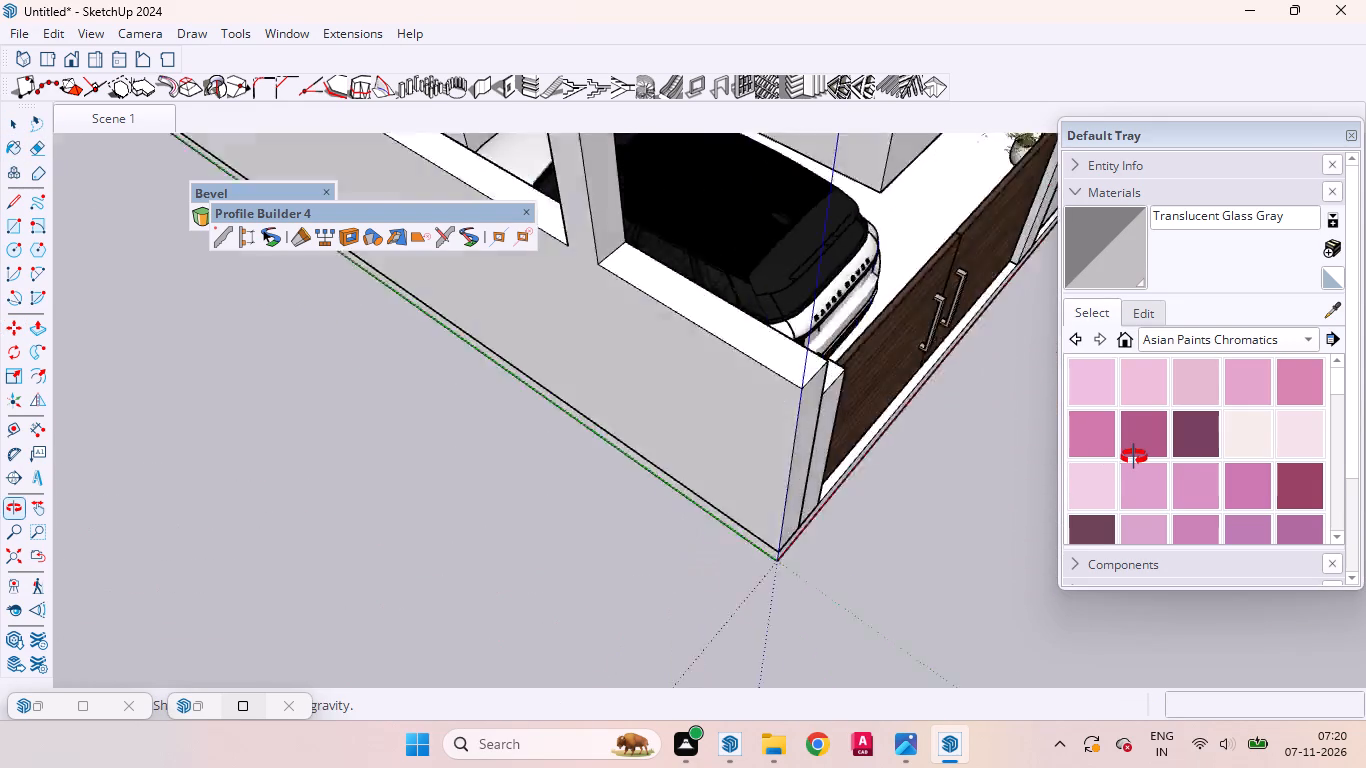
pyautogui.moveTo(1134, 457); pyautogui.dragTo(1139, 457, button='middle')
pyautogui.scroll(-11, 850, 530)
pyautogui.scroll(1, 819, 501)
pyautogui.scroll(-4, 819, 501)
pyautogui.moveTo(667, 427); pyautogui.dragTo(812, 386, button='middle')
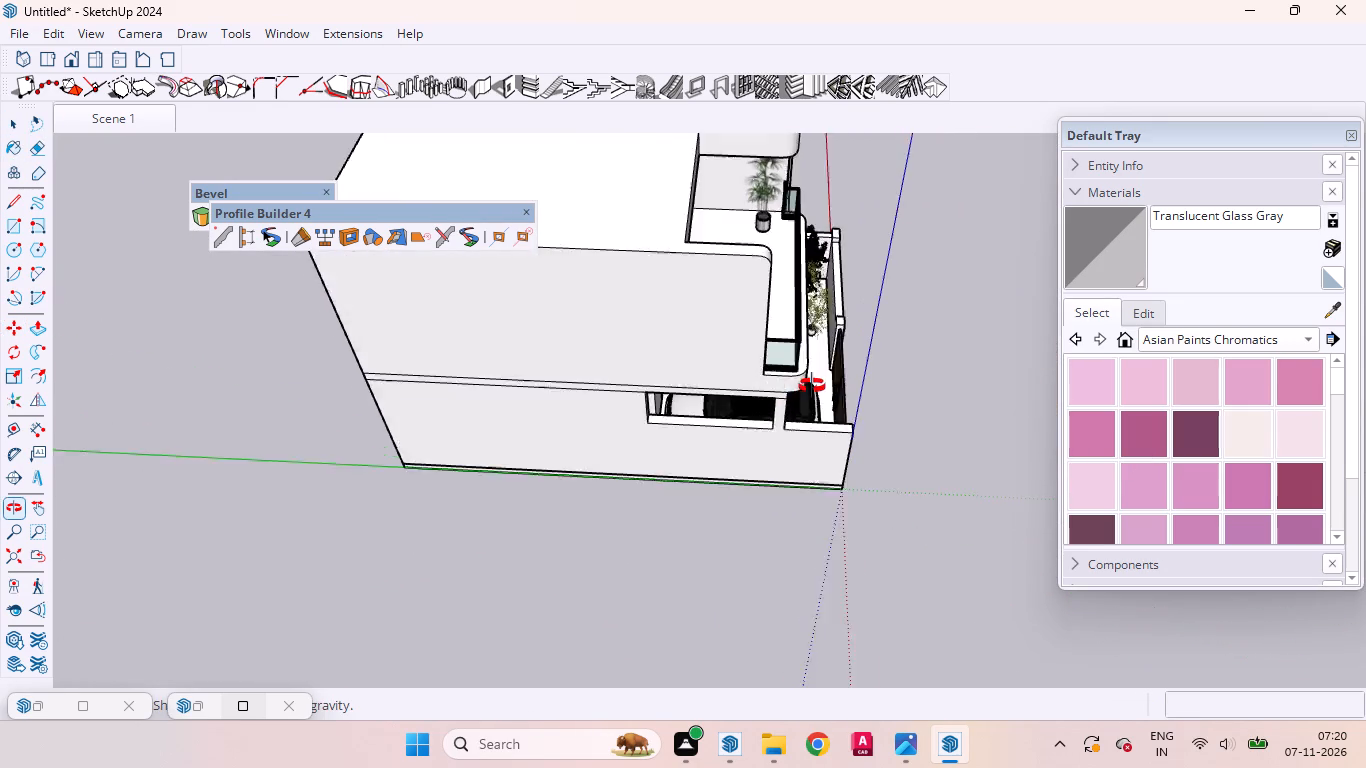
pyautogui.moveTo(812, 386); pyautogui.dragTo(788, 372, button='middle')
pyautogui.scroll(8, 647, 378)
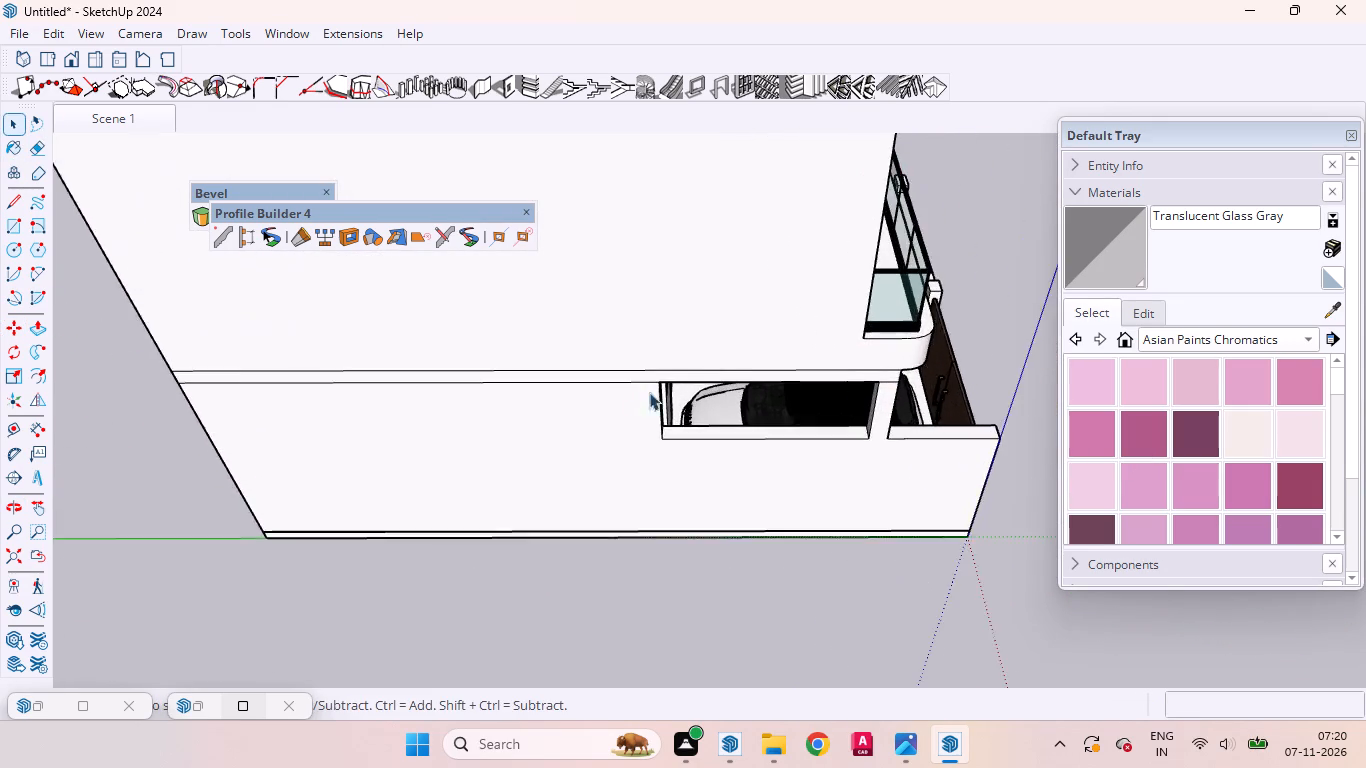
# Examine the Range Rover's bonnet and front end close up against the surrounding walls and entrance door.
pyautogui.scroll(3, 649, 392)
pyautogui.scroll(-3, 678, 396)
pyautogui.scroll(15, 678, 396)
pyautogui.moveTo(803, 507); pyautogui.dragTo(974, 523, button='middle')
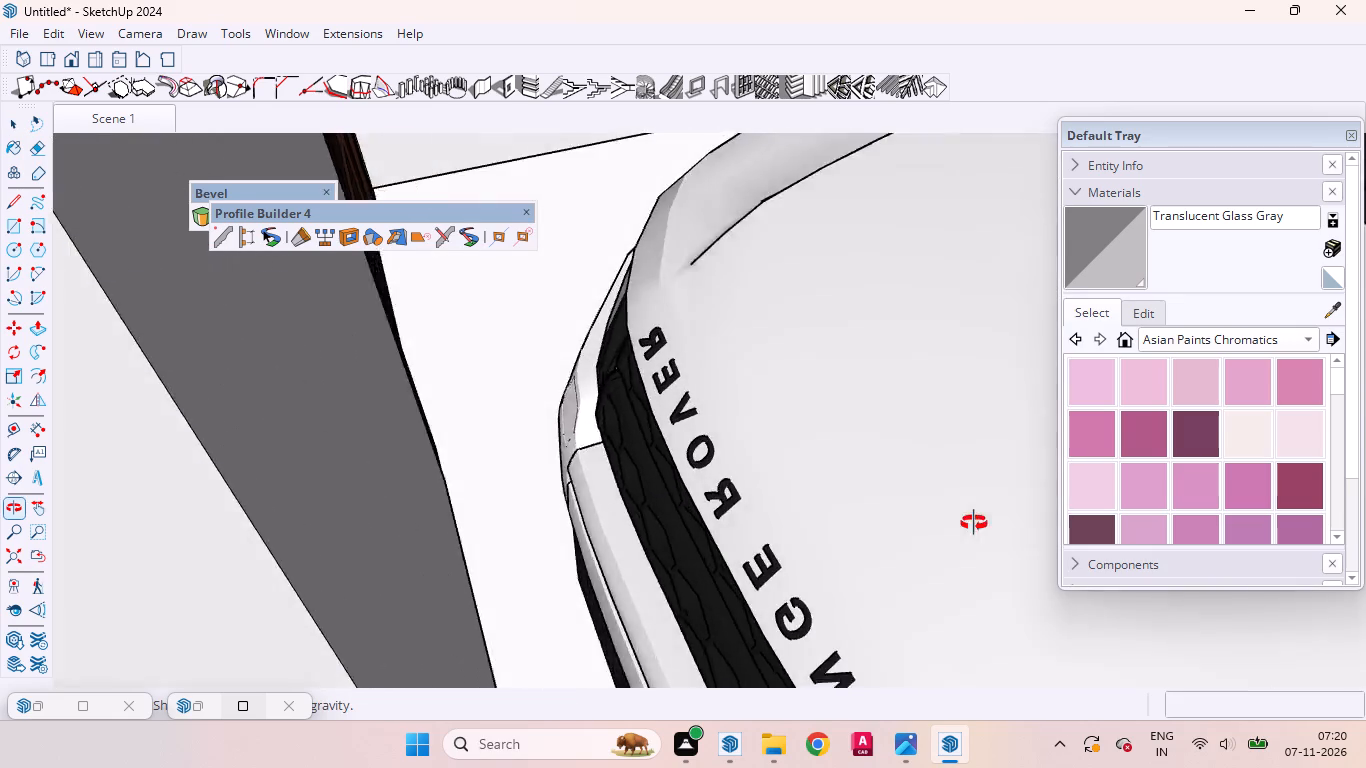
pyautogui.moveTo(974, 523); pyautogui.dragTo(920, 504, button='middle')
pyautogui.scroll(-3, 784, 464)
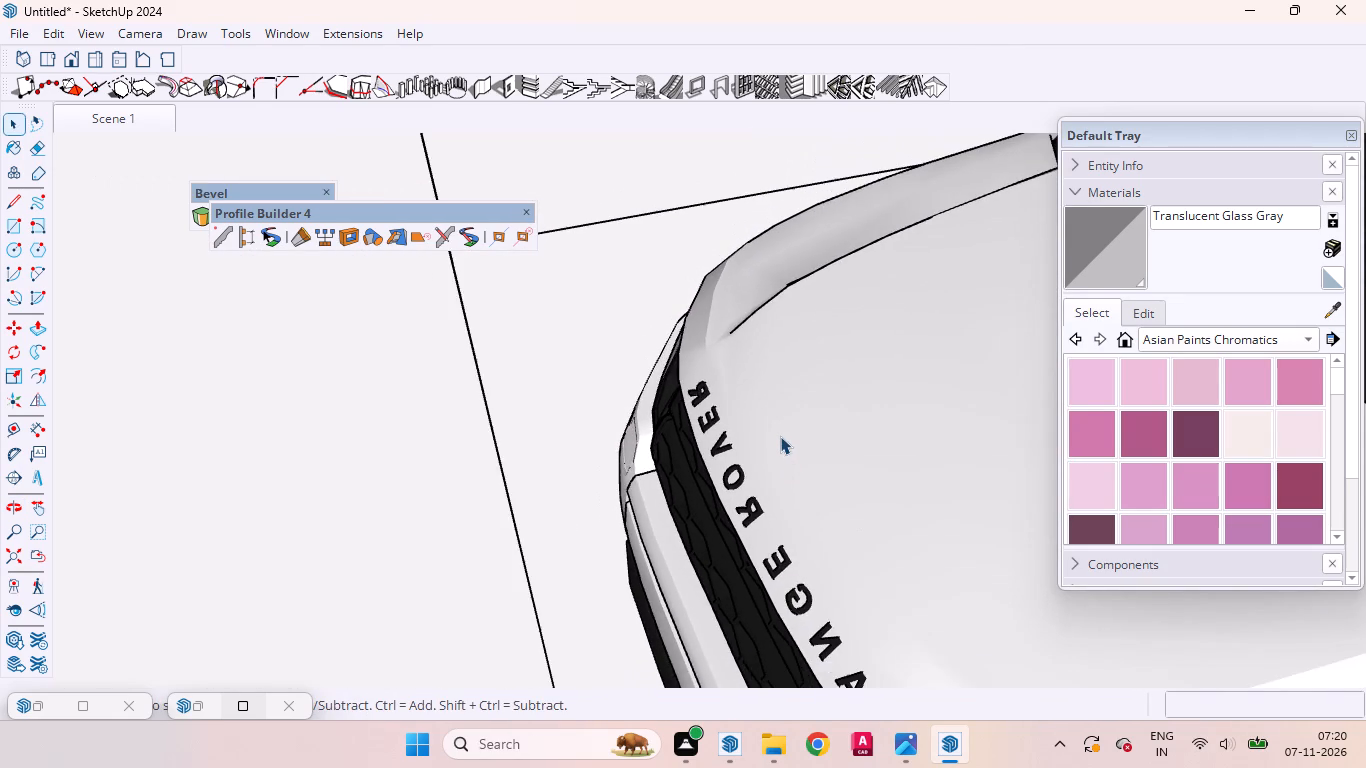
pyautogui.scroll(-2, 780, 436)
pyautogui.moveTo(791, 482); pyautogui.dragTo(889, 365, button='middle')
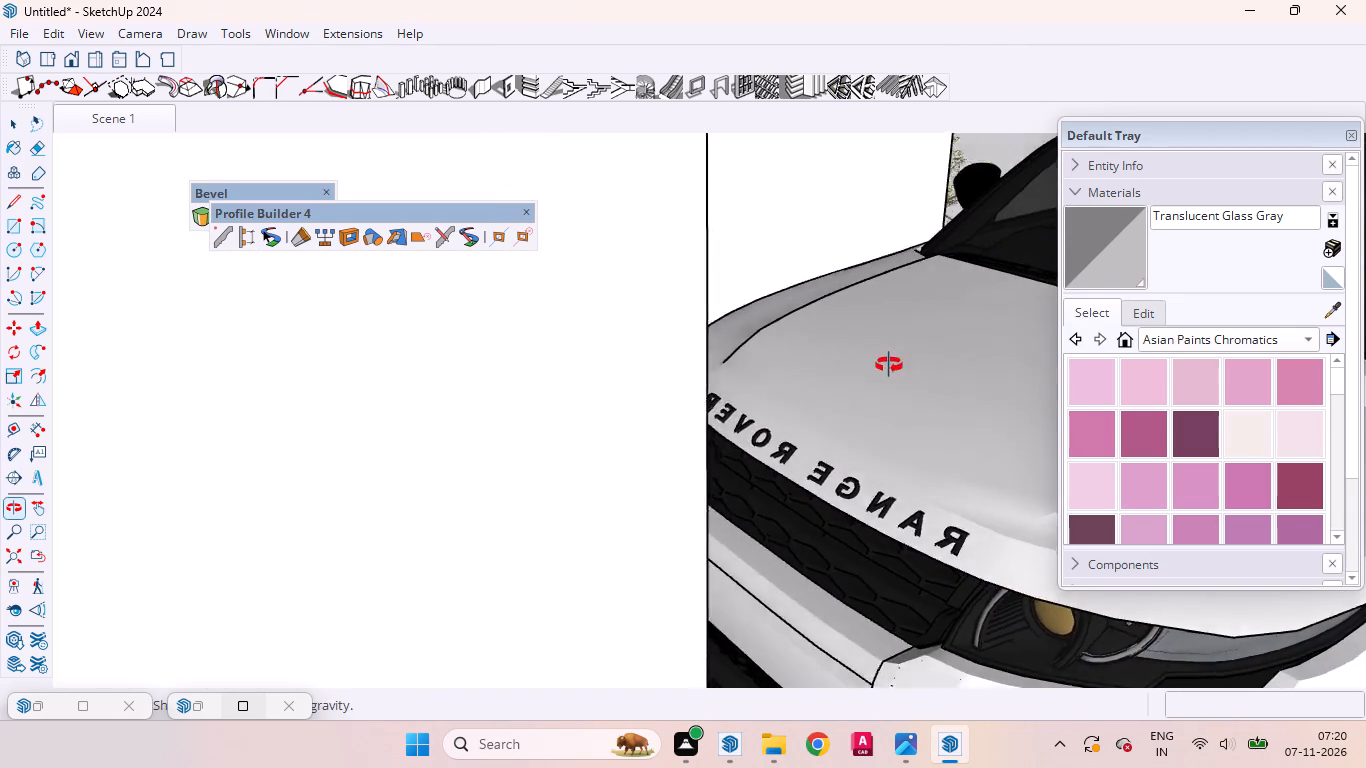
pyautogui.moveTo(889, 365); pyautogui.dragTo(677, 471, button='middle')
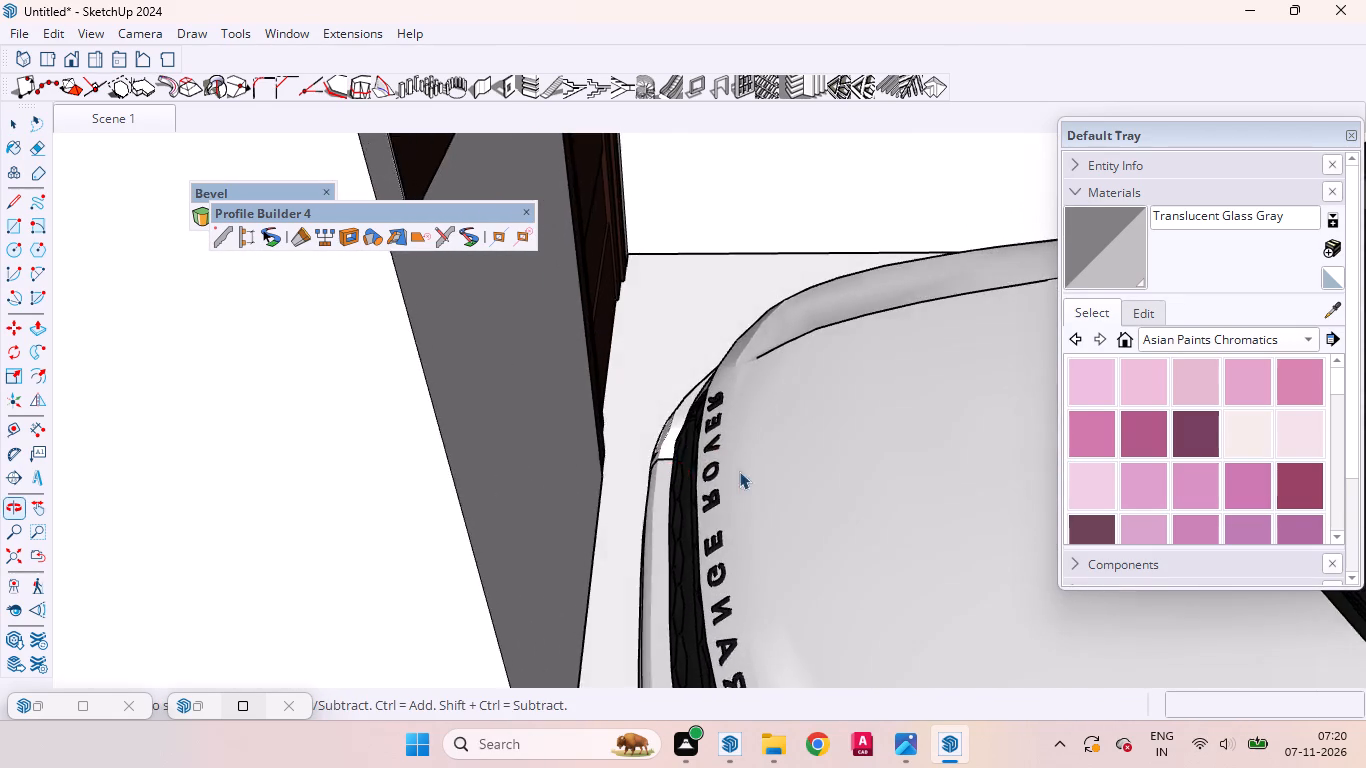
# Examine the parked Range Rover over the side wall, above the gate, and against the whole house front.
pyautogui.scroll(-10, 739, 466)
pyautogui.scroll(2, 649, 456)
pyautogui.scroll(-1, 649, 456)
pyautogui.moveTo(744, 469); pyautogui.dragTo(367, 408, button='middle')
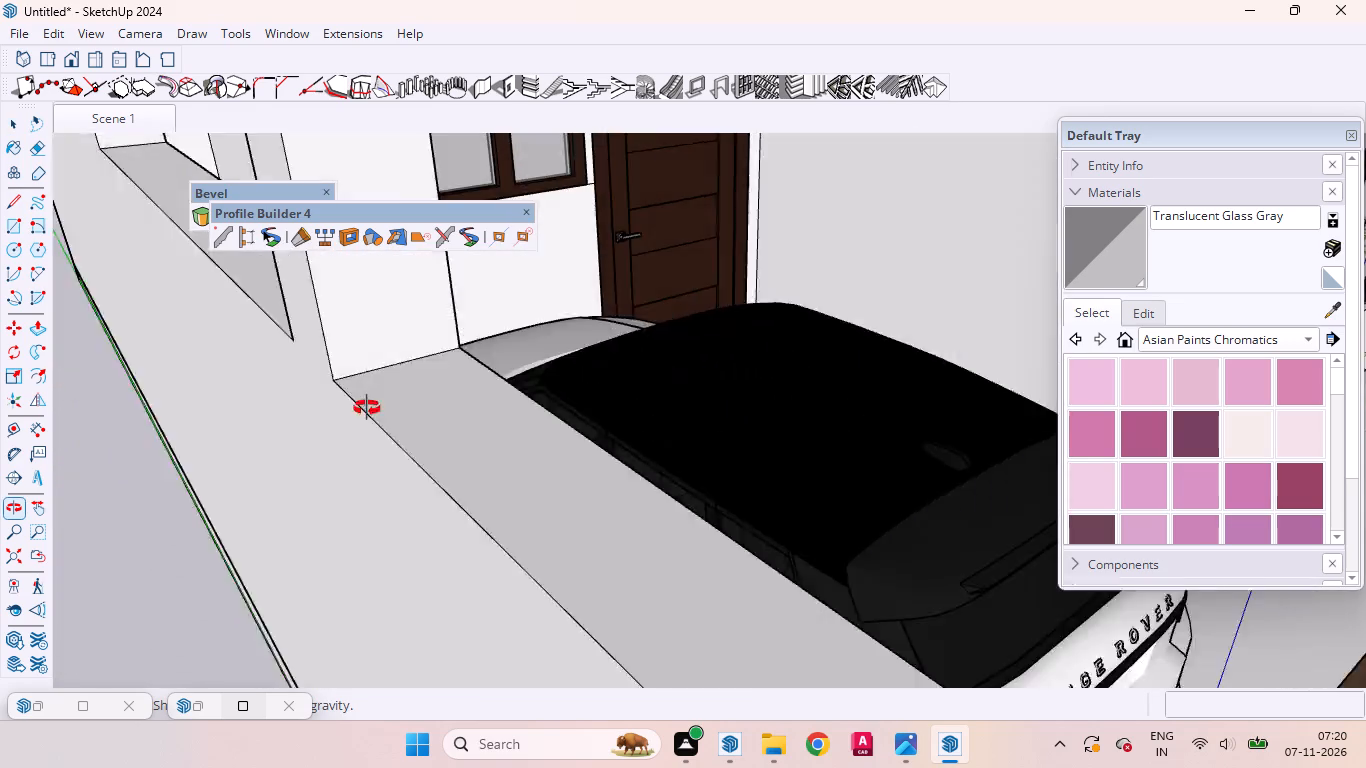
pyautogui.moveTo(367, 408); pyautogui.dragTo(318, 336, button='middle')
pyautogui.scroll(-12, 315, 336)
pyautogui.moveTo(645, 396); pyautogui.dragTo(544, 557, button='middle')
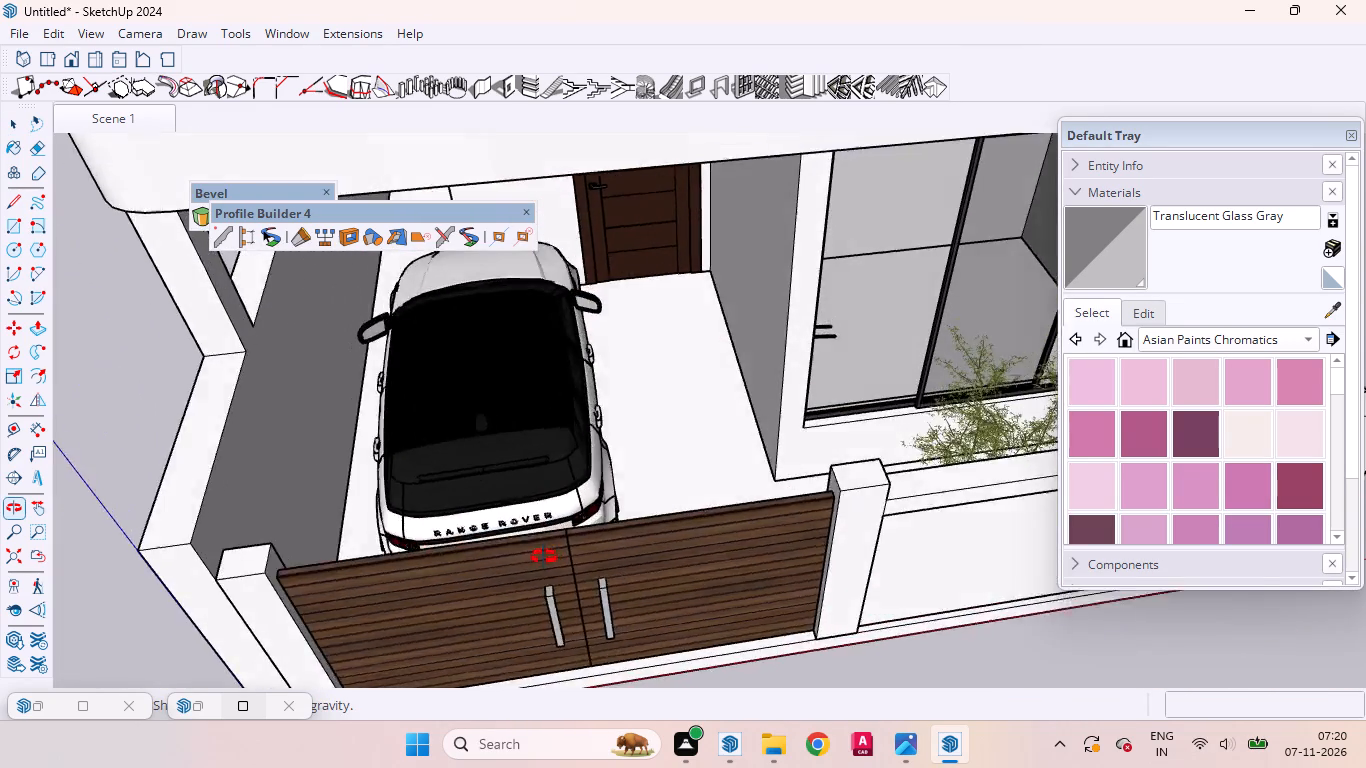
pyautogui.moveTo(544, 557); pyautogui.dragTo(530, 564, button='middle')
pyautogui.scroll(-1, 747, 501)
pyautogui.scroll(2, 747, 501)
pyautogui.scroll(-12, 747, 501)
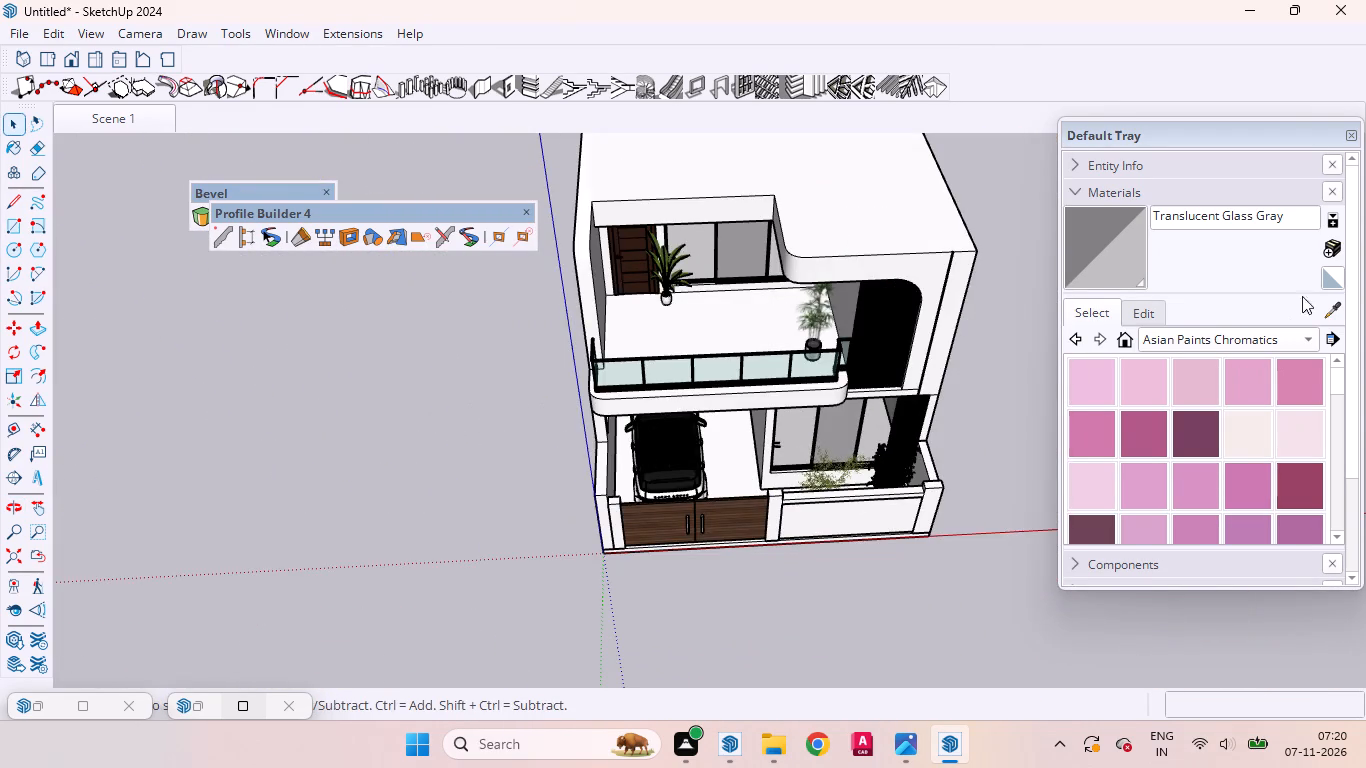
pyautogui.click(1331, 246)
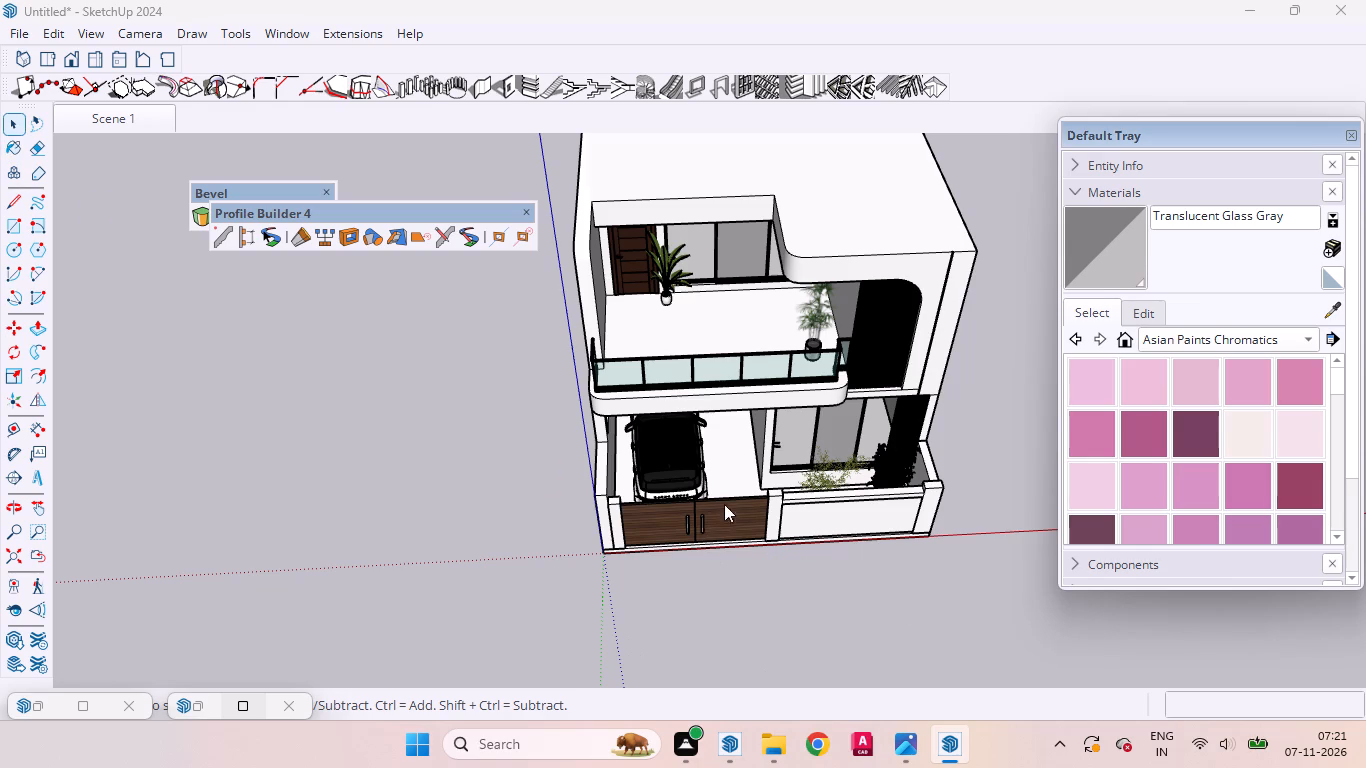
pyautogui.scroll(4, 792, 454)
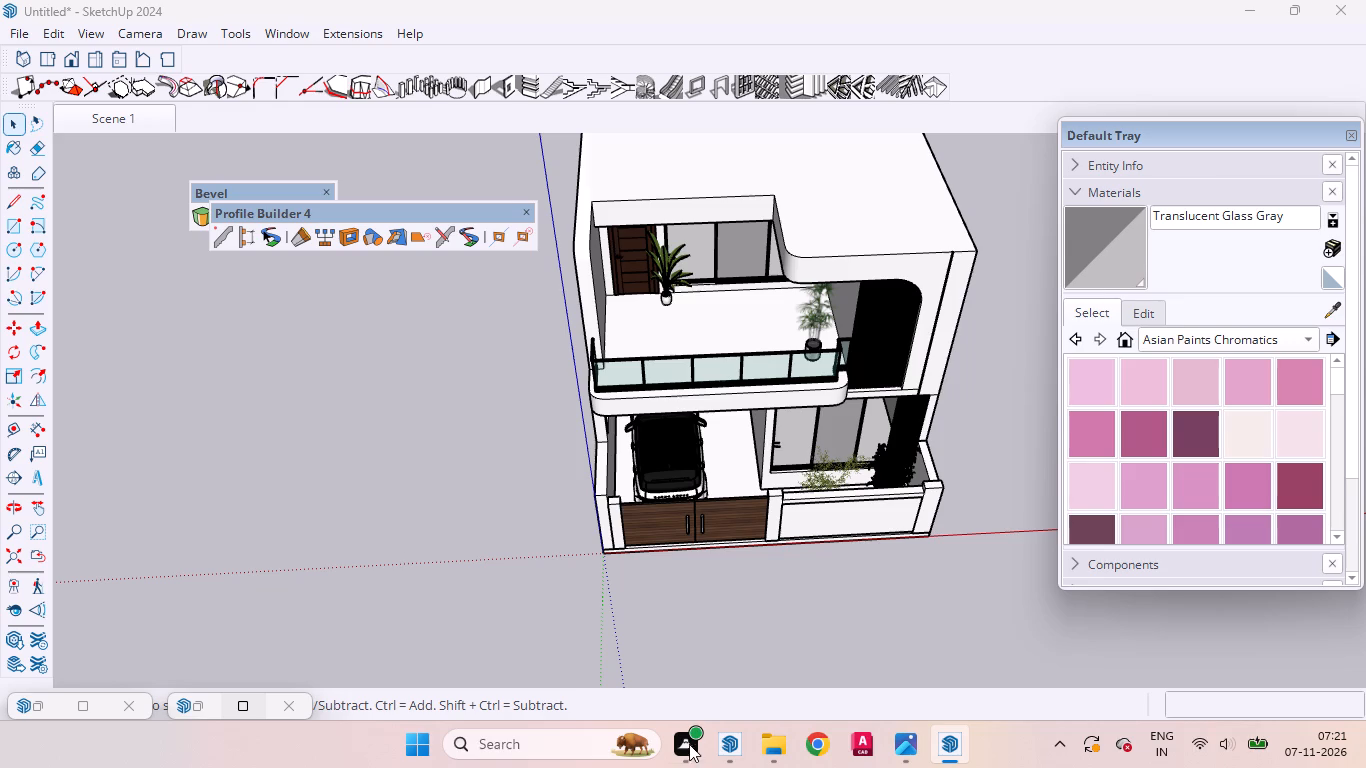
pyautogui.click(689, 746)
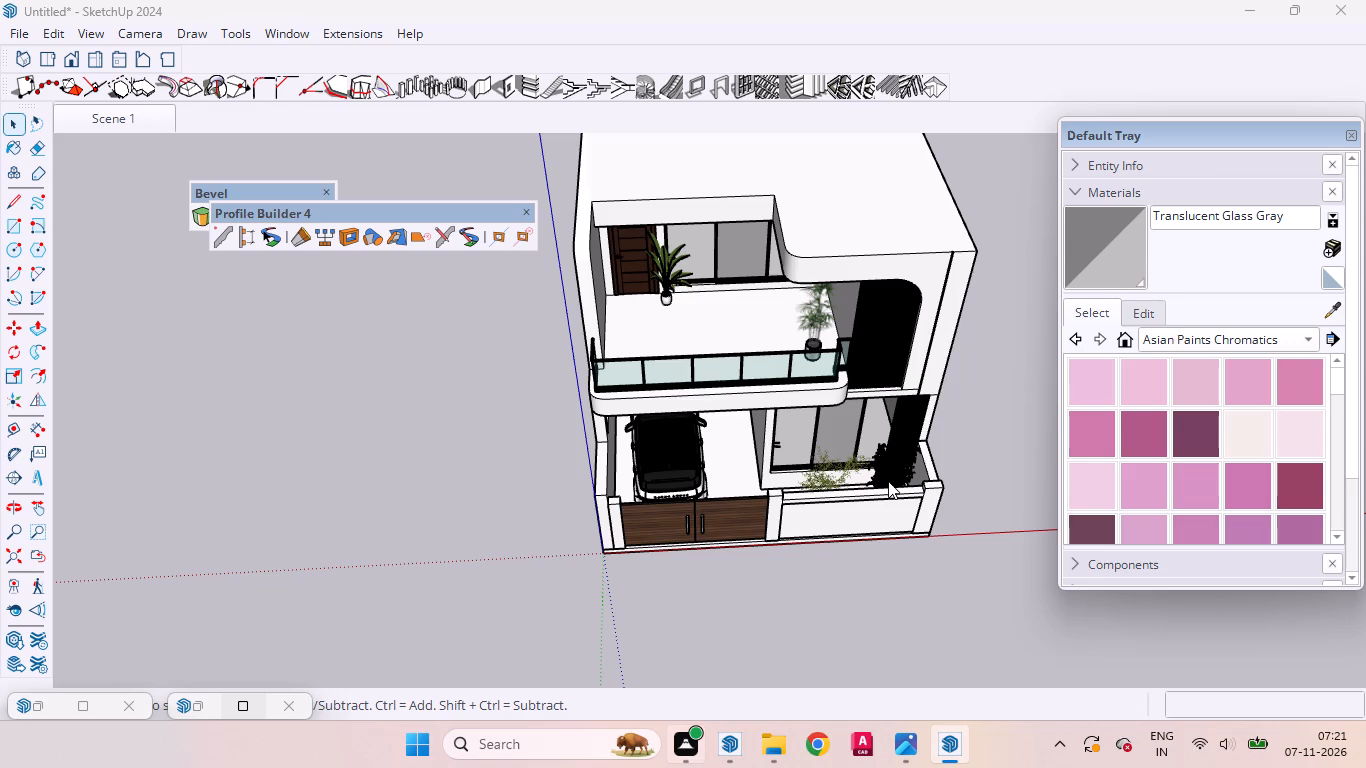
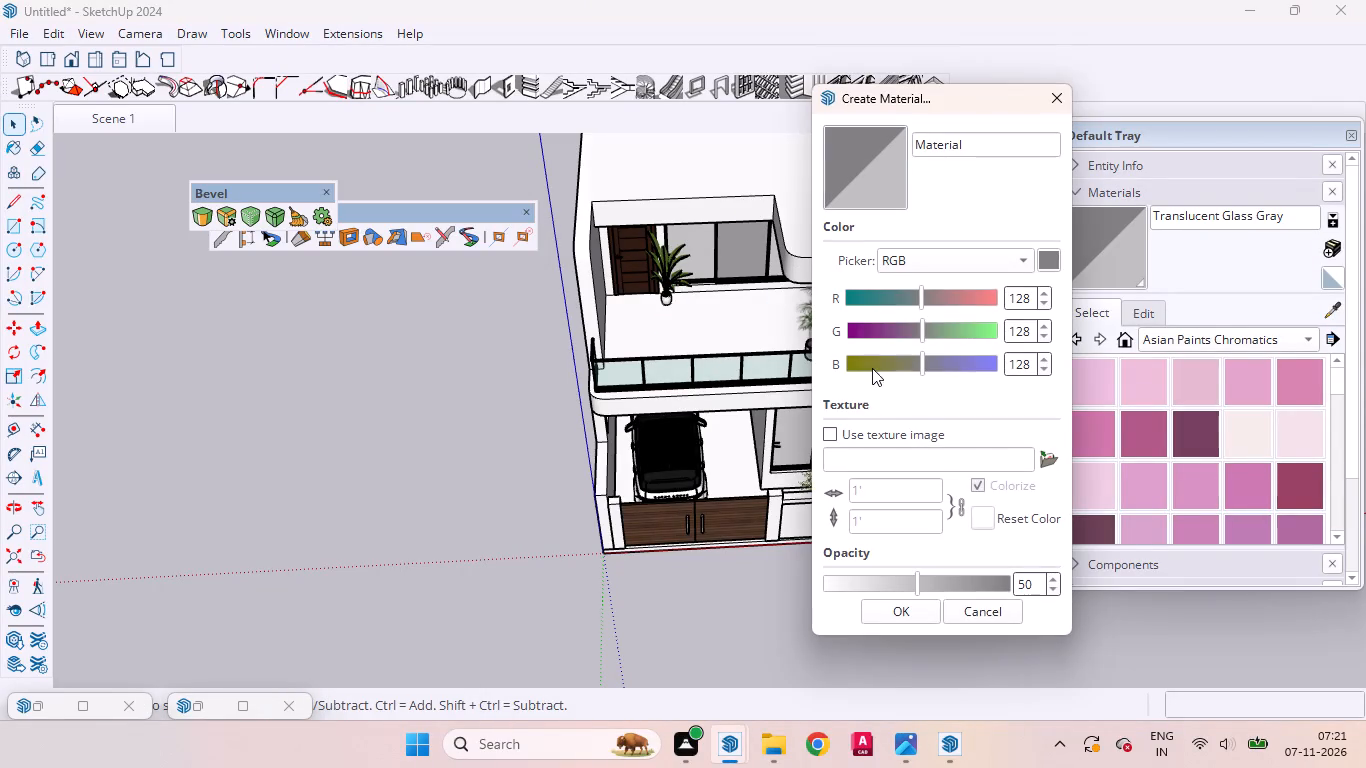
# Create a new material textured with the white marble image 5943b18d2c54371cd8fdc3d12be475fa from the Downloads folder.
pyautogui.click(1046, 456)
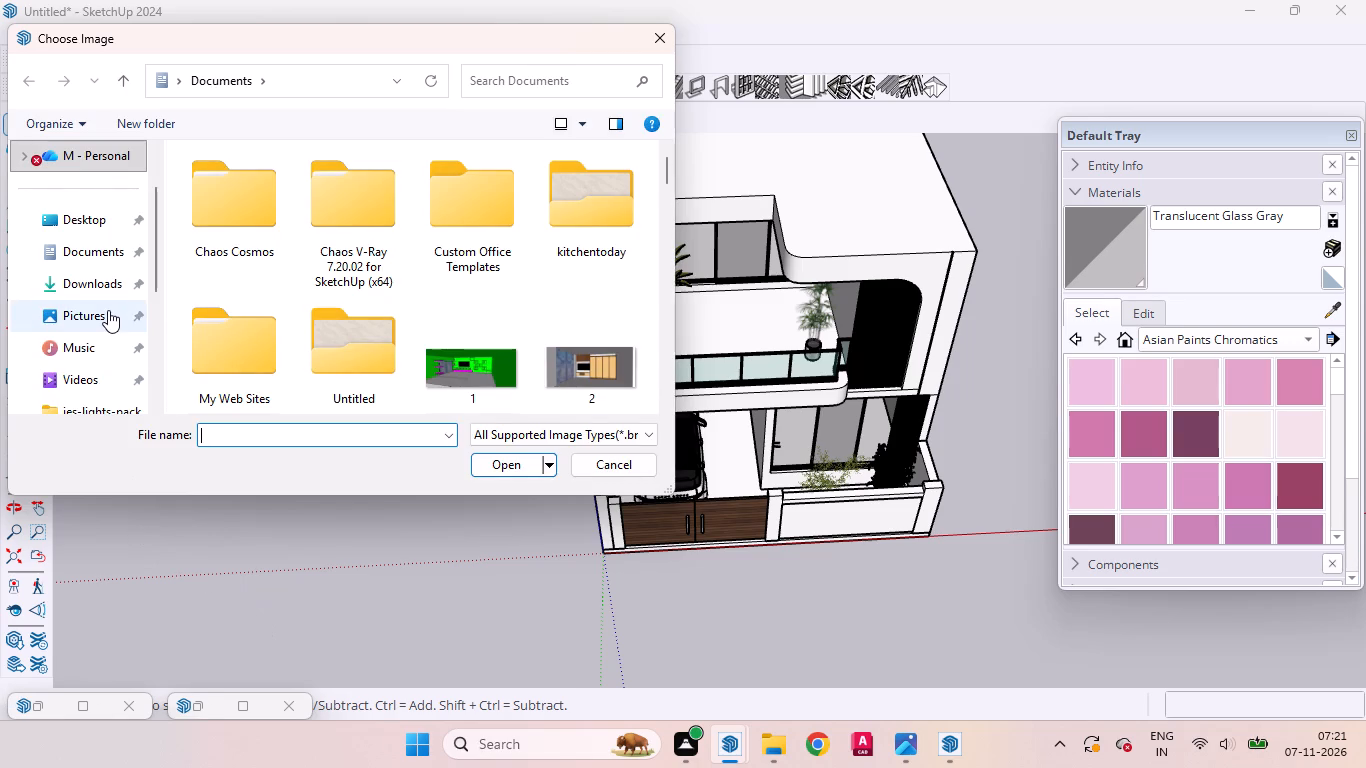
pyautogui.scroll(-1, 108, 310)
pyautogui.scroll(2, 101, 212)
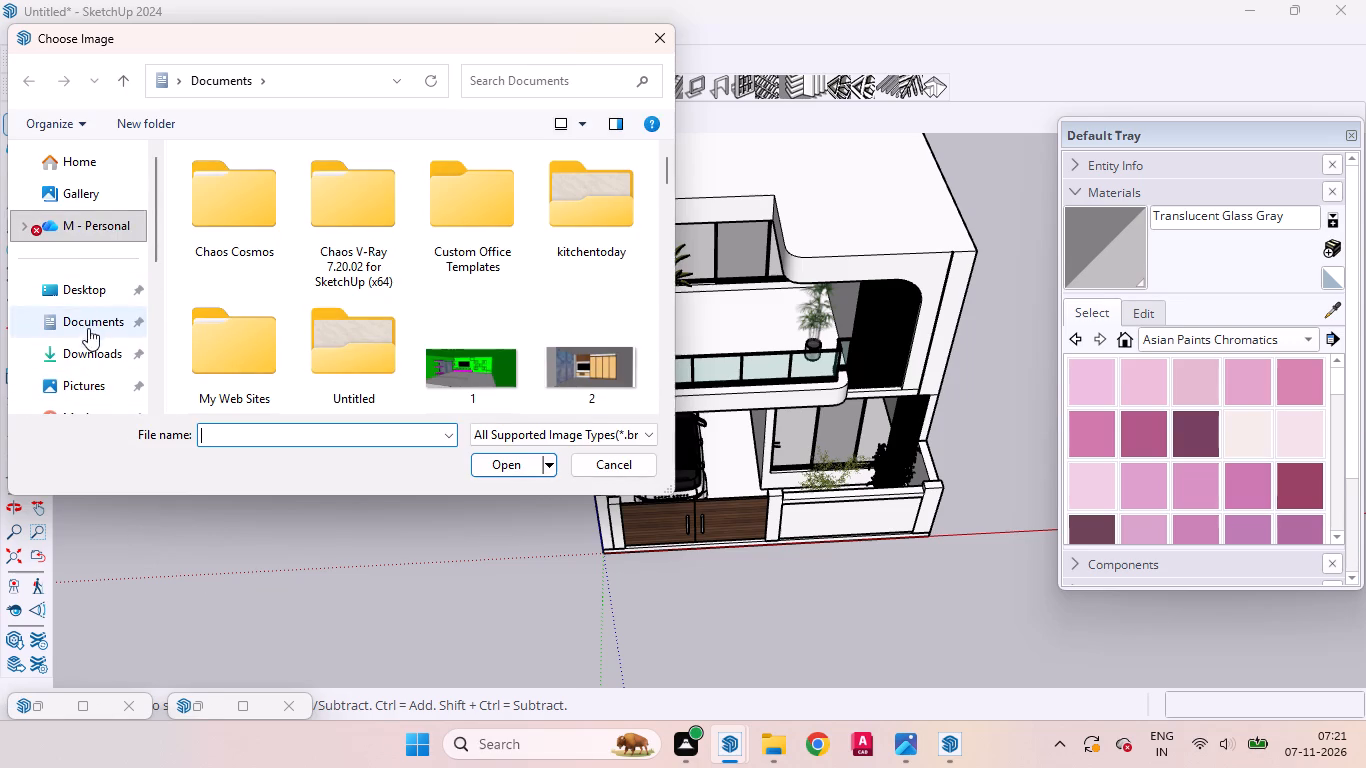
pyautogui.click(92, 346)
pyautogui.scroll(-1, 427, 302)
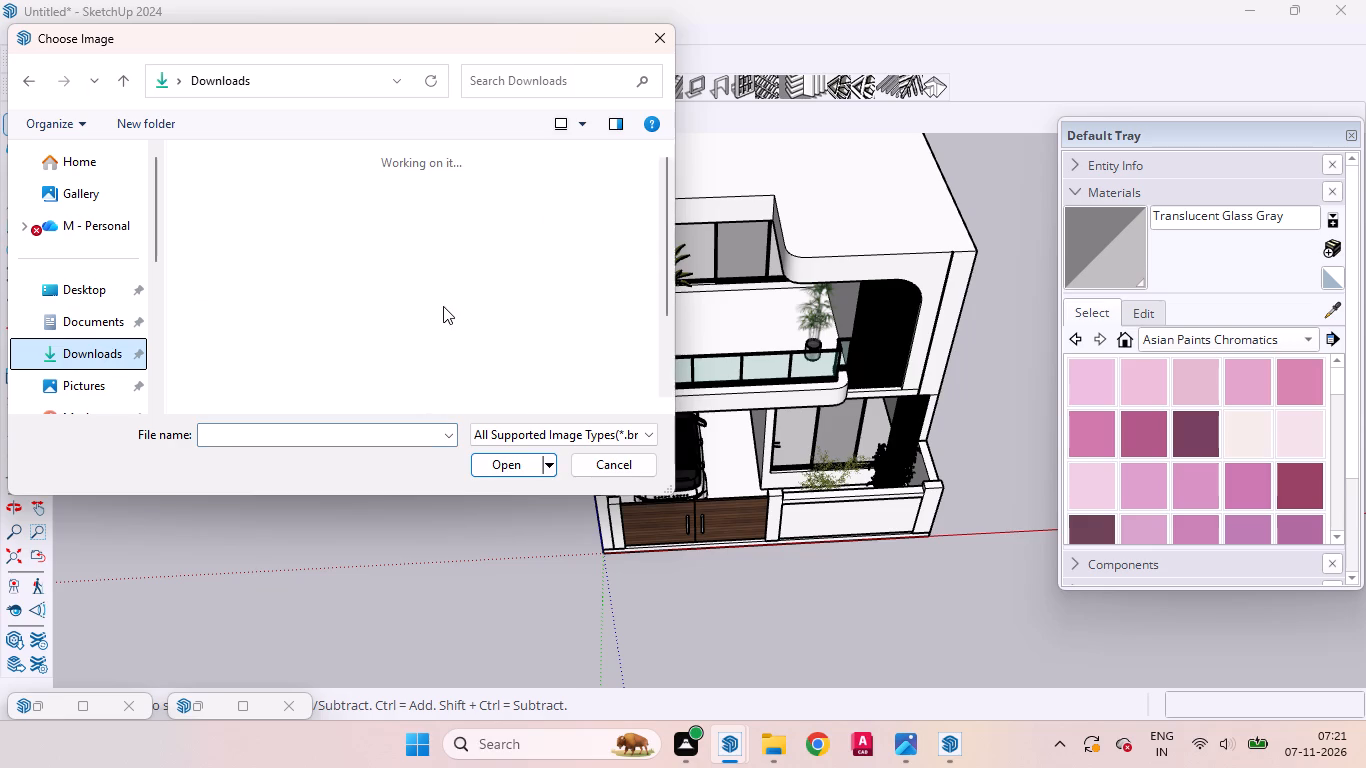
pyautogui.scroll(-3, 459, 281)
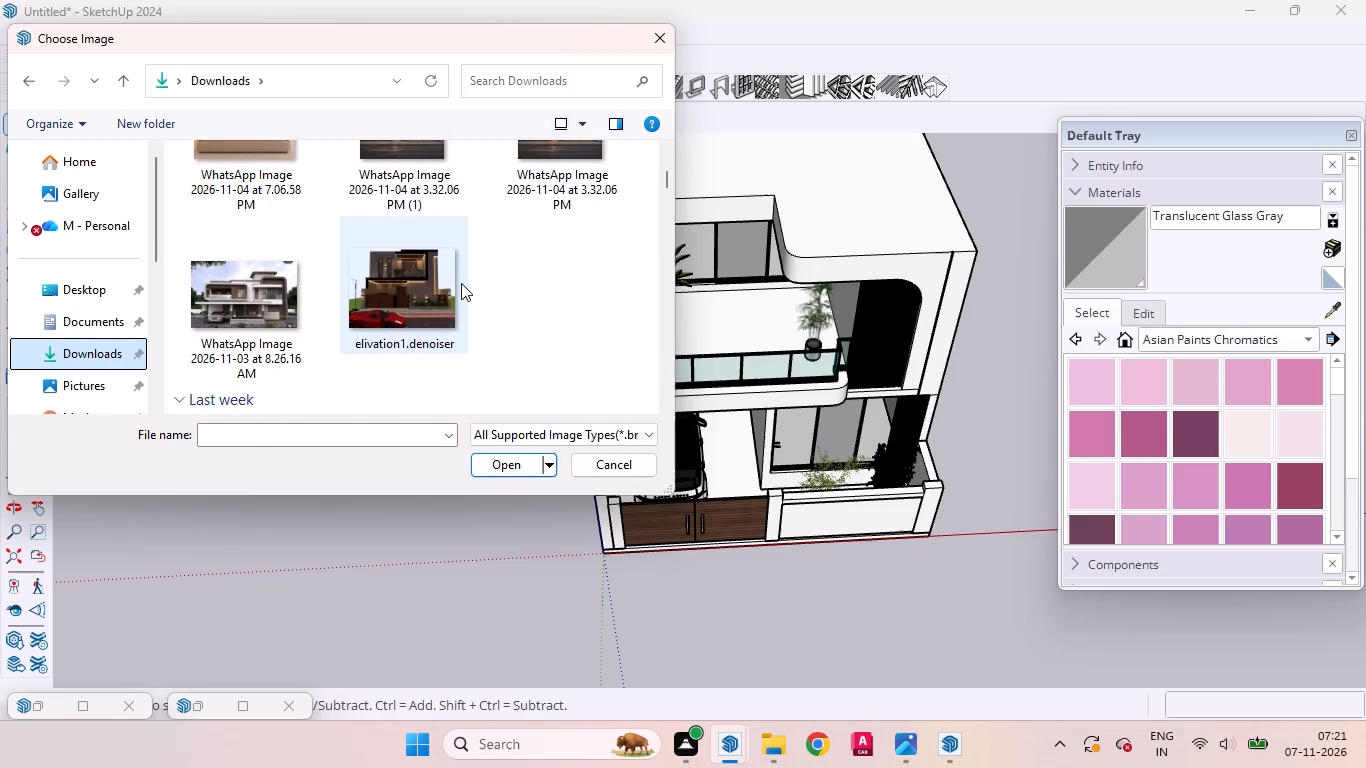
pyautogui.scroll(-6, 461, 283)
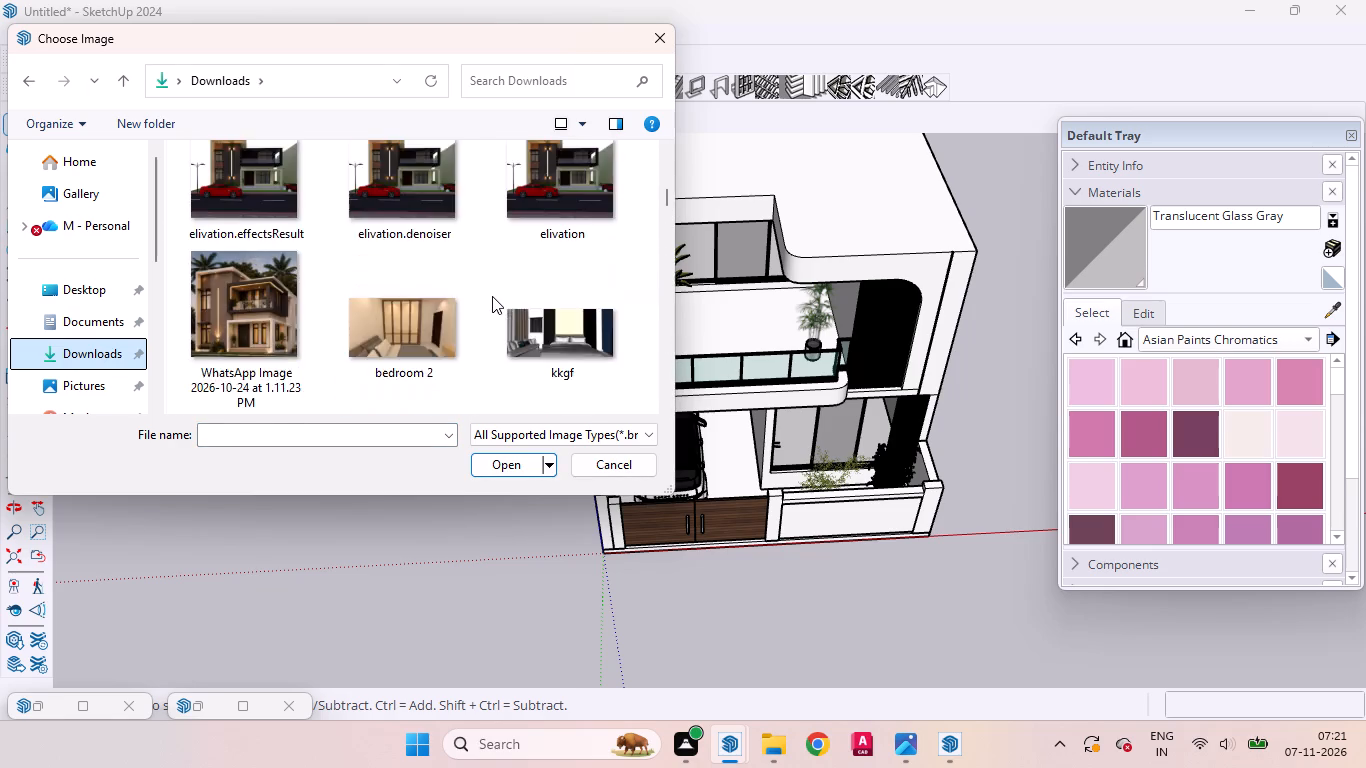
pyautogui.scroll(-5, 486, 300)
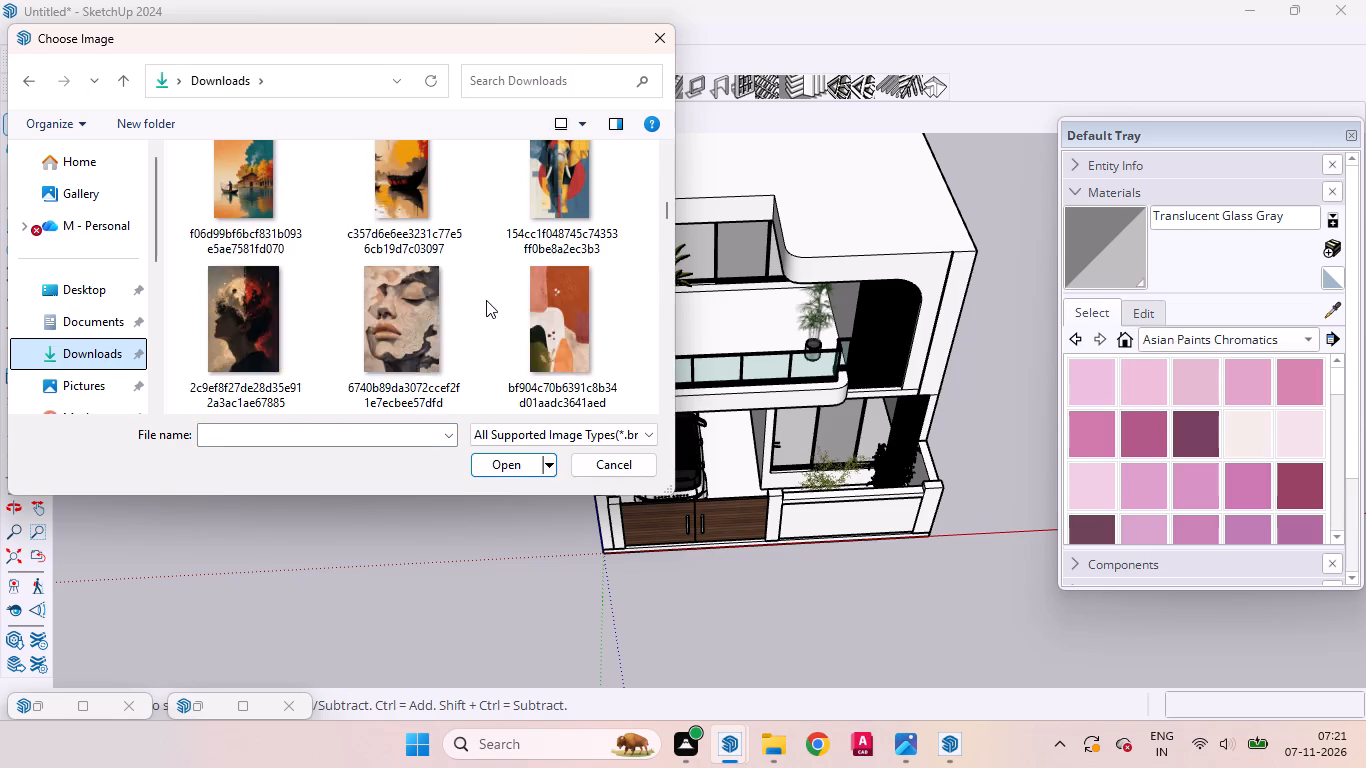
pyautogui.scroll(-3, 486, 300)
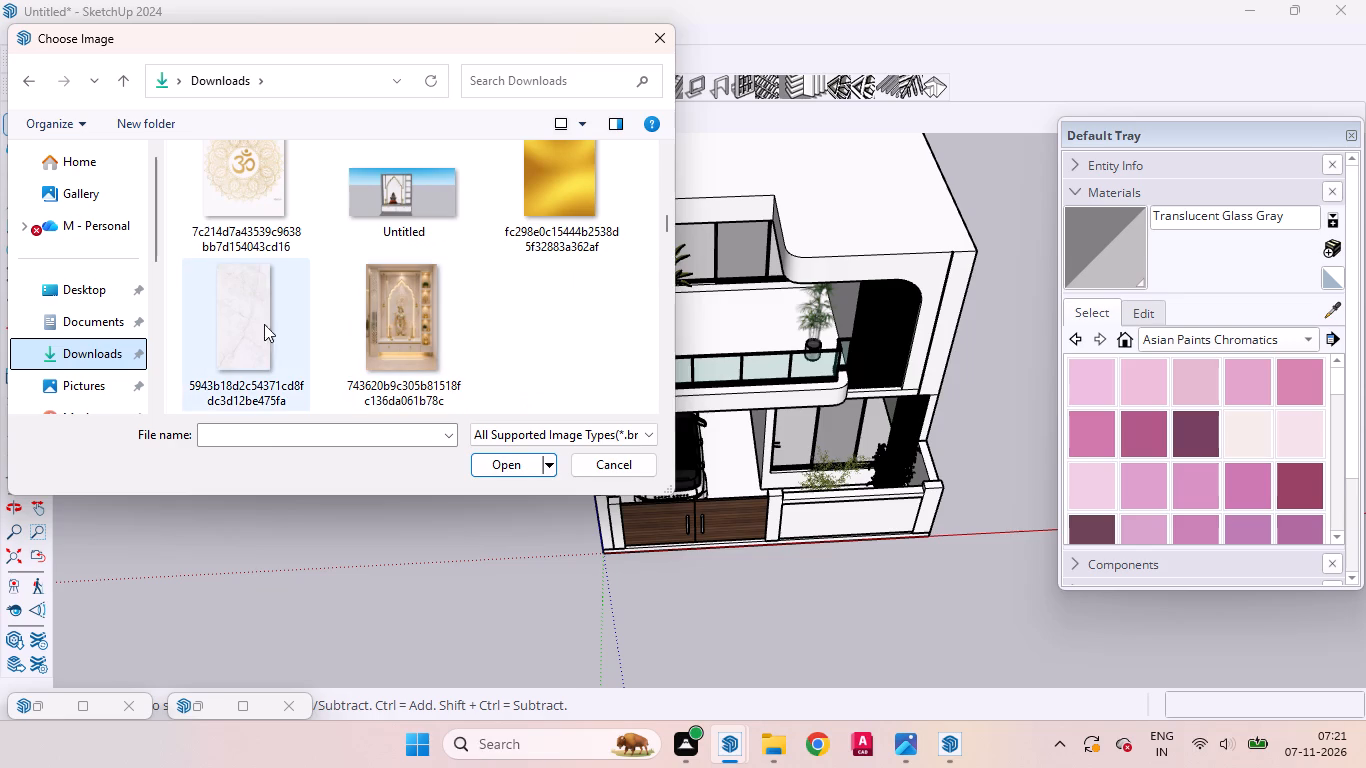
pyautogui.click(247, 324)
pyautogui.click(508, 465)
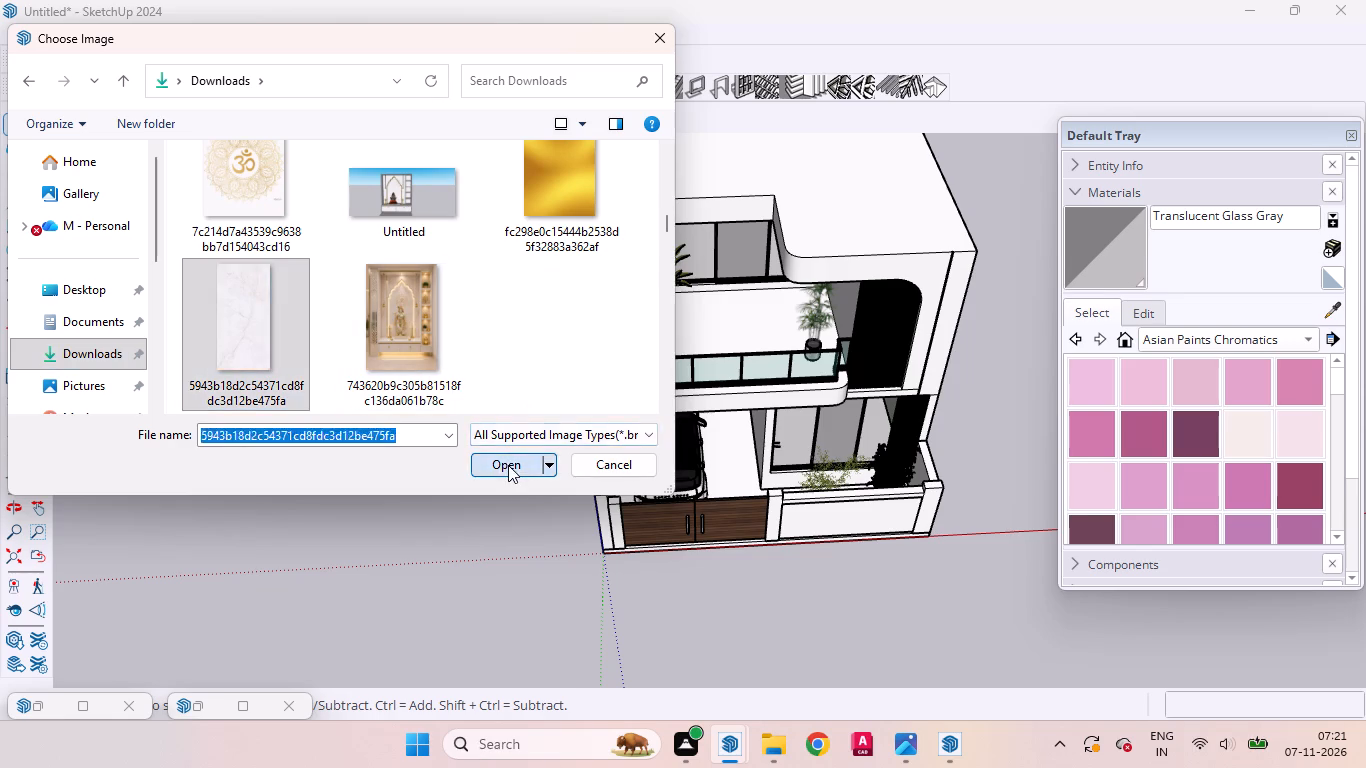
pyautogui.click(898, 602)
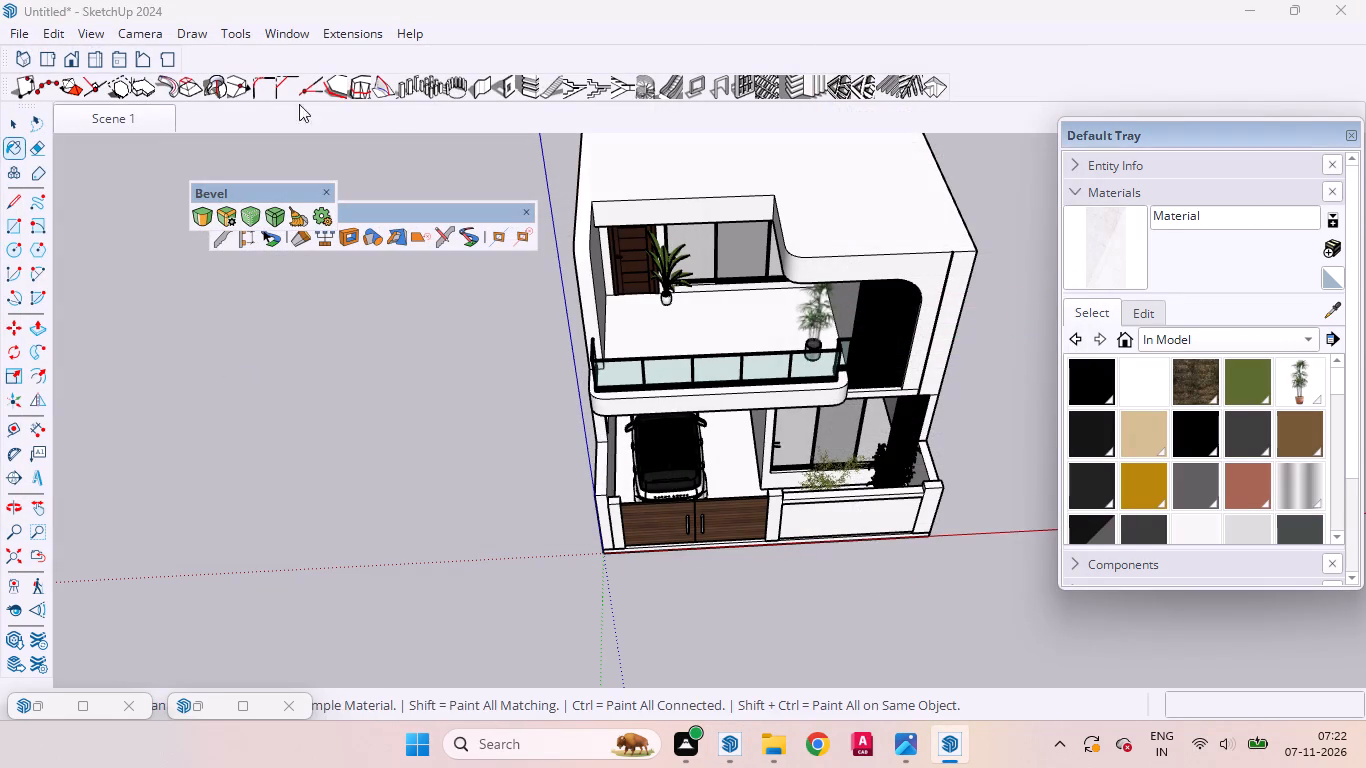
# Create a second material from the same white marble image in Downloads, keeping the RGB colour picker.
pyautogui.scroll(3, 1119, 257)
pyautogui.click(1328, 252)
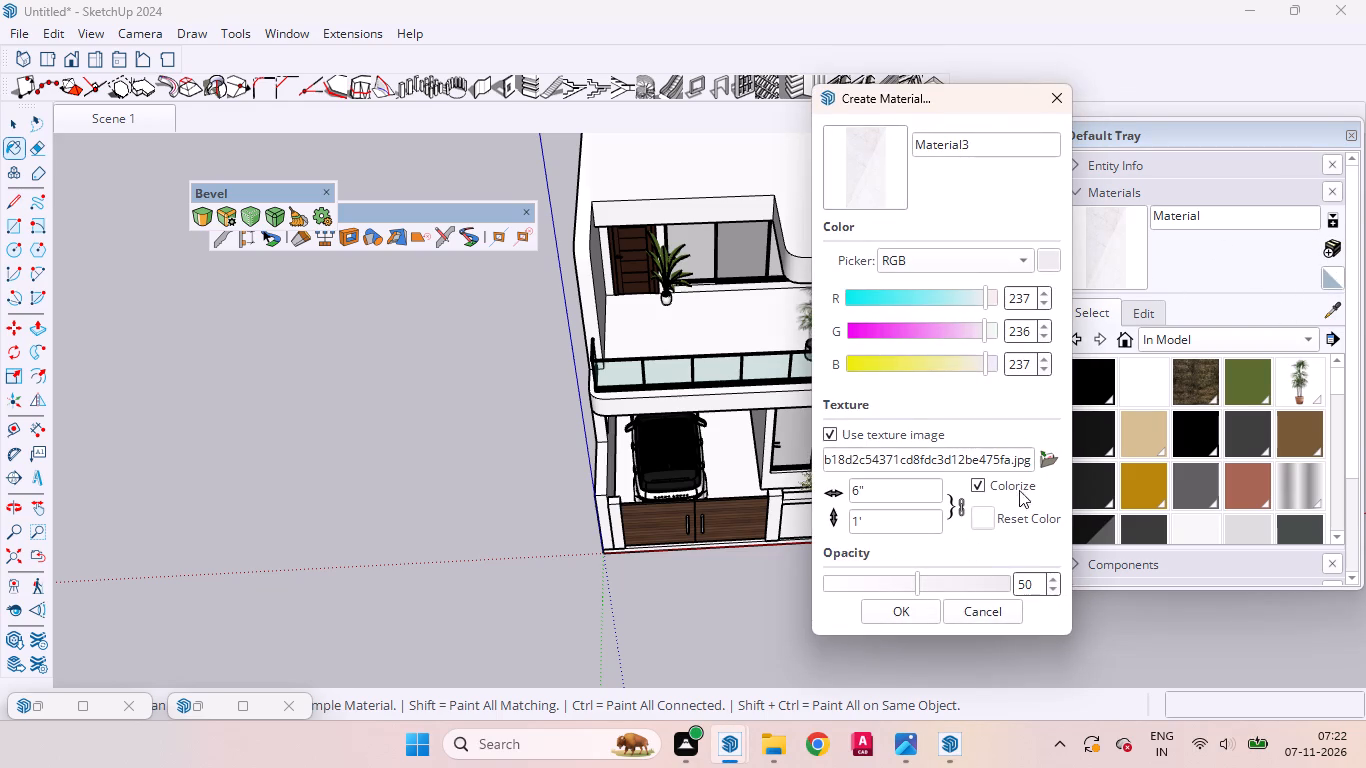
pyautogui.click(1048, 454)
pyautogui.scroll(-2, 222, 319)
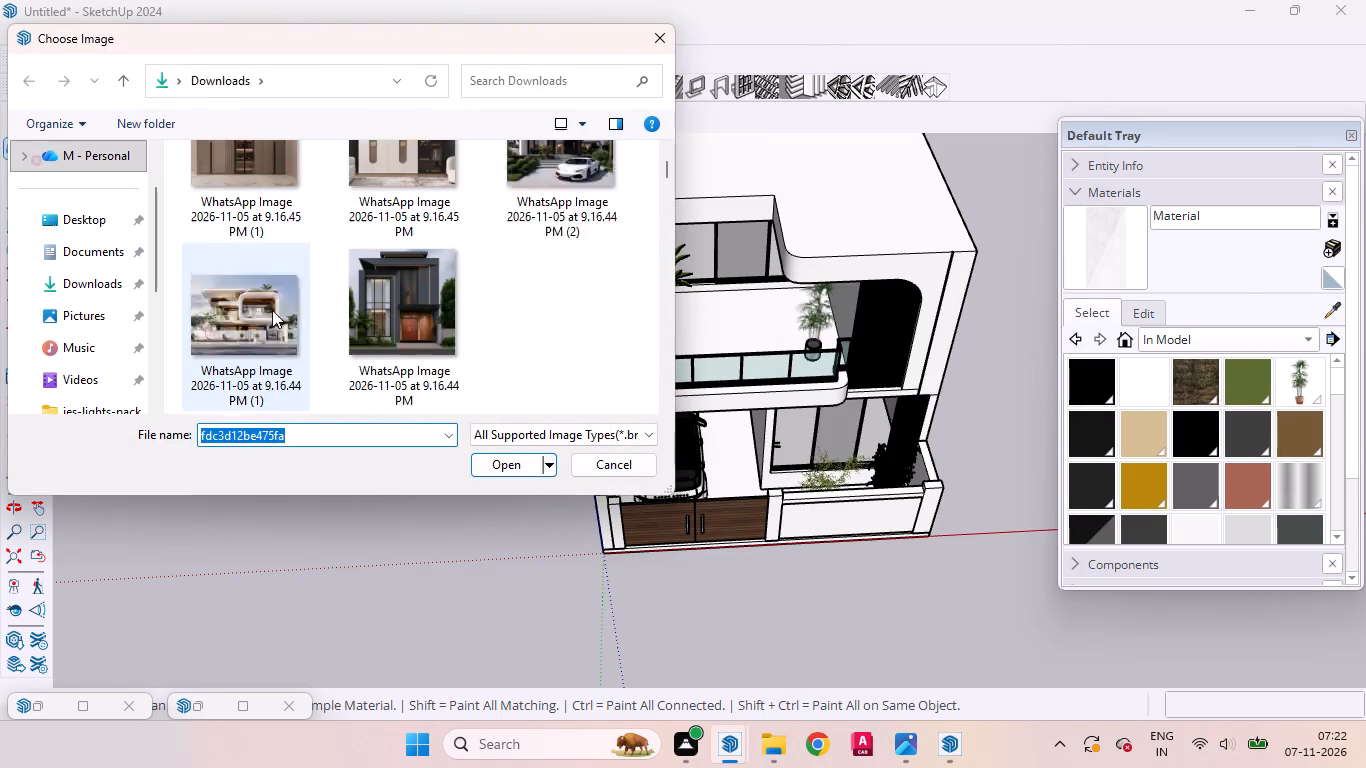
pyautogui.scroll(-16, 272, 310)
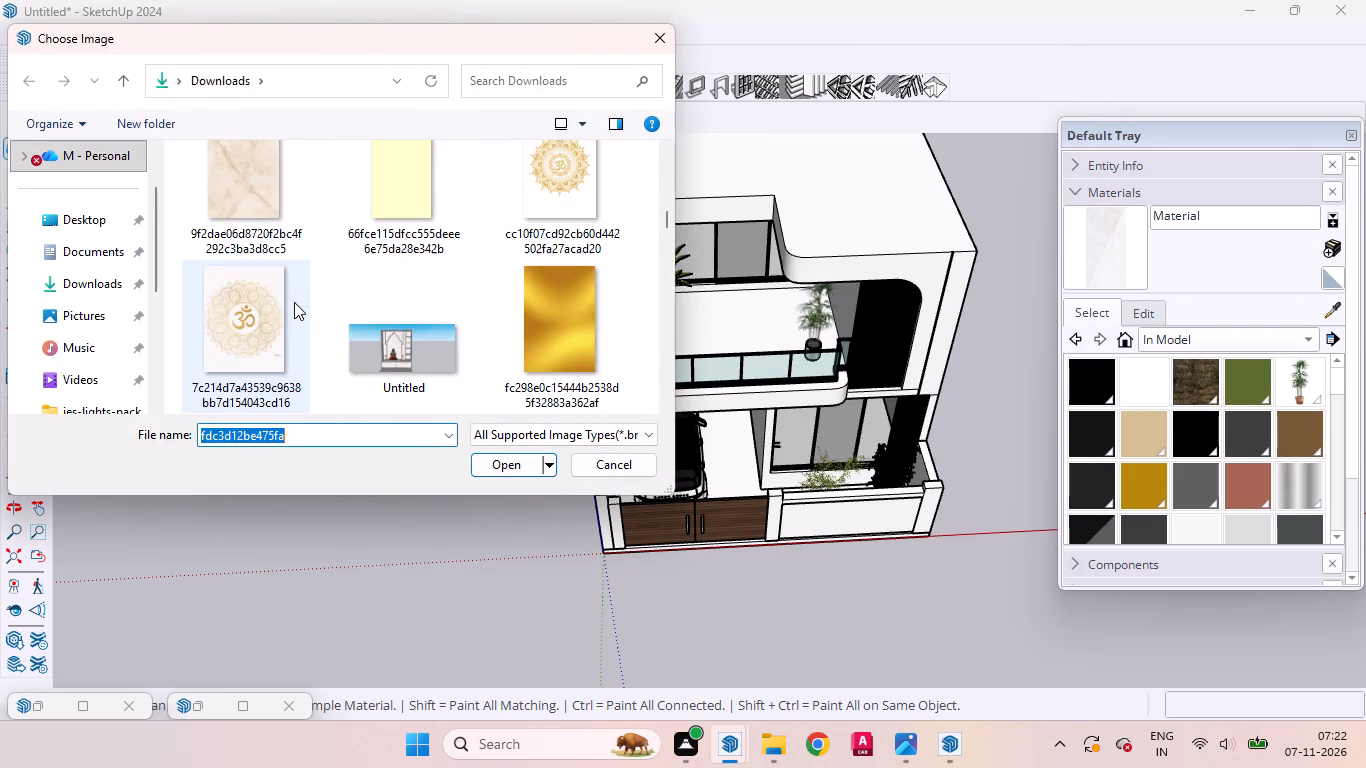
pyautogui.scroll(-4, 294, 302)
pyautogui.scroll(2, 289, 292)
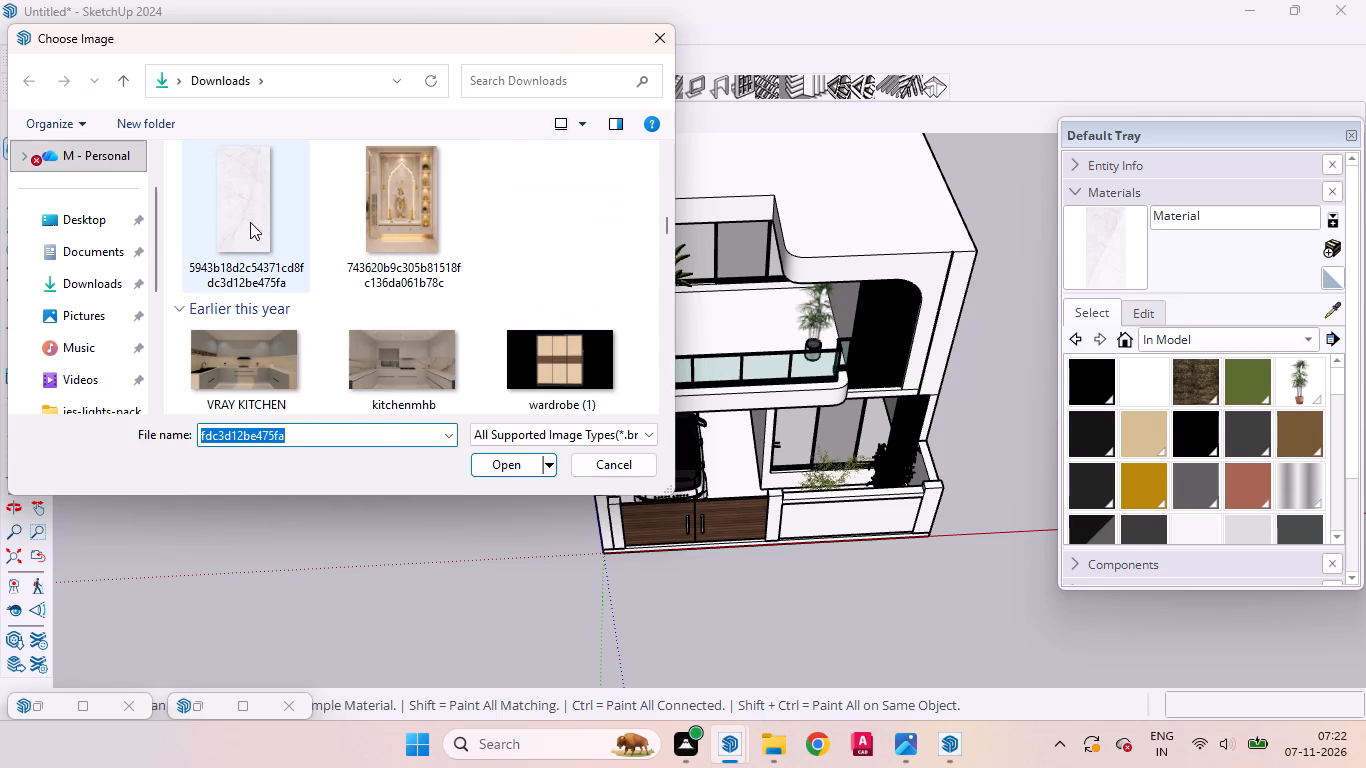
pyautogui.click(250, 223)
pyautogui.click(519, 464)
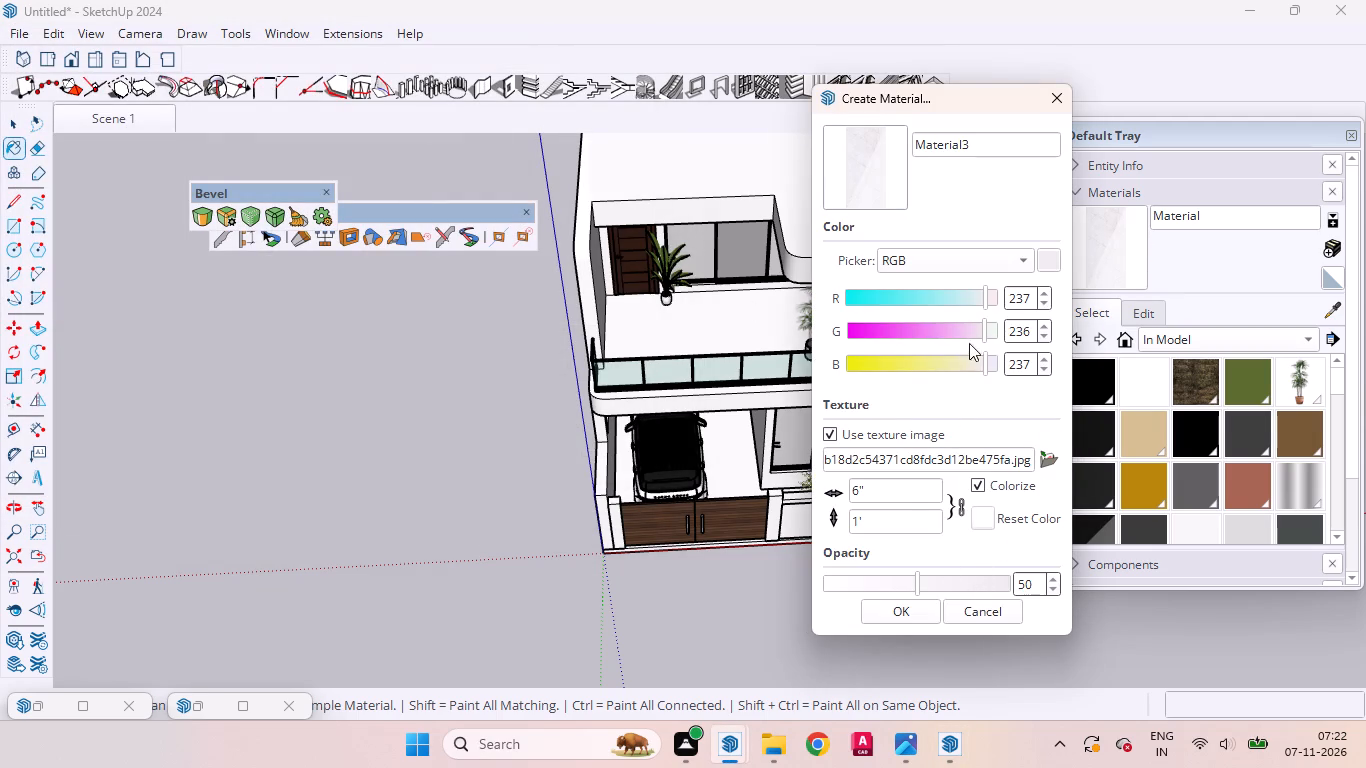
pyautogui.click(1016, 262)
pyautogui.click(1012, 262)
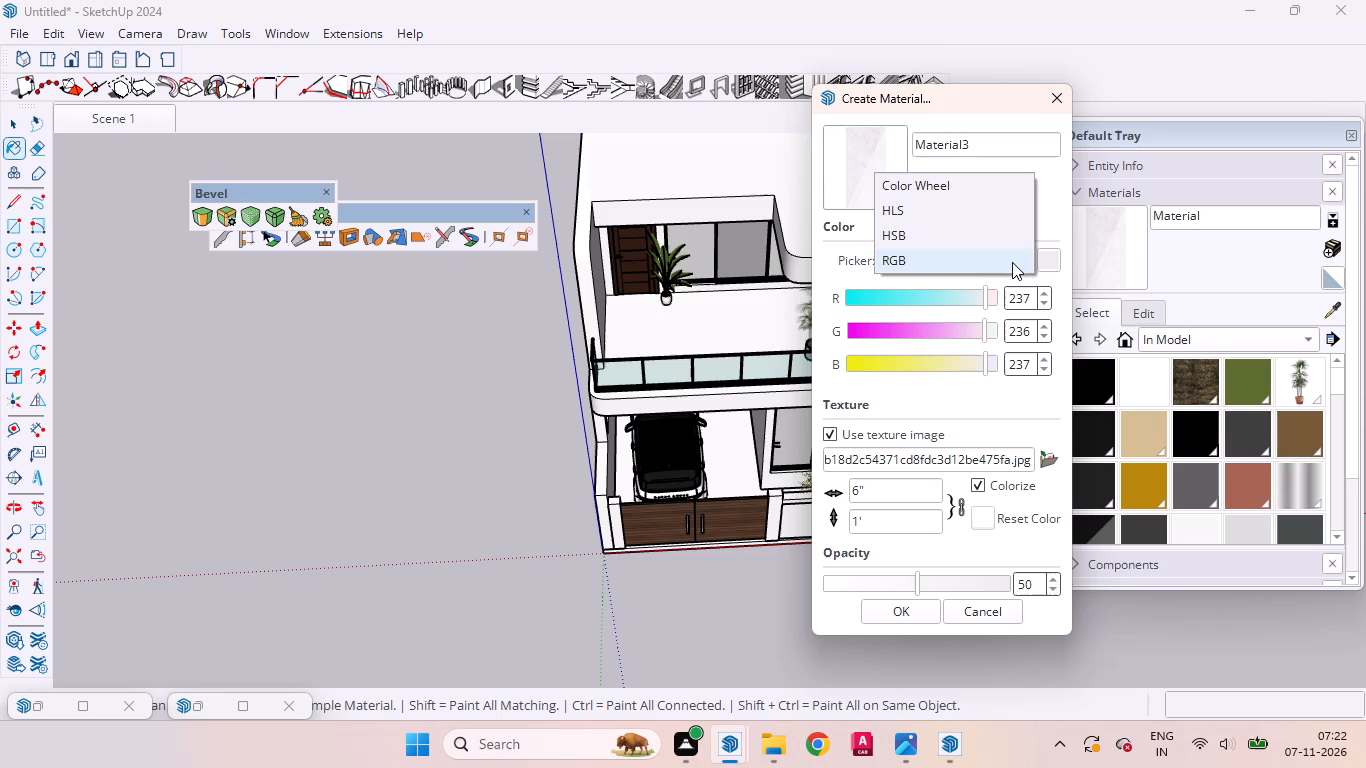
pyautogui.click(733, 611)
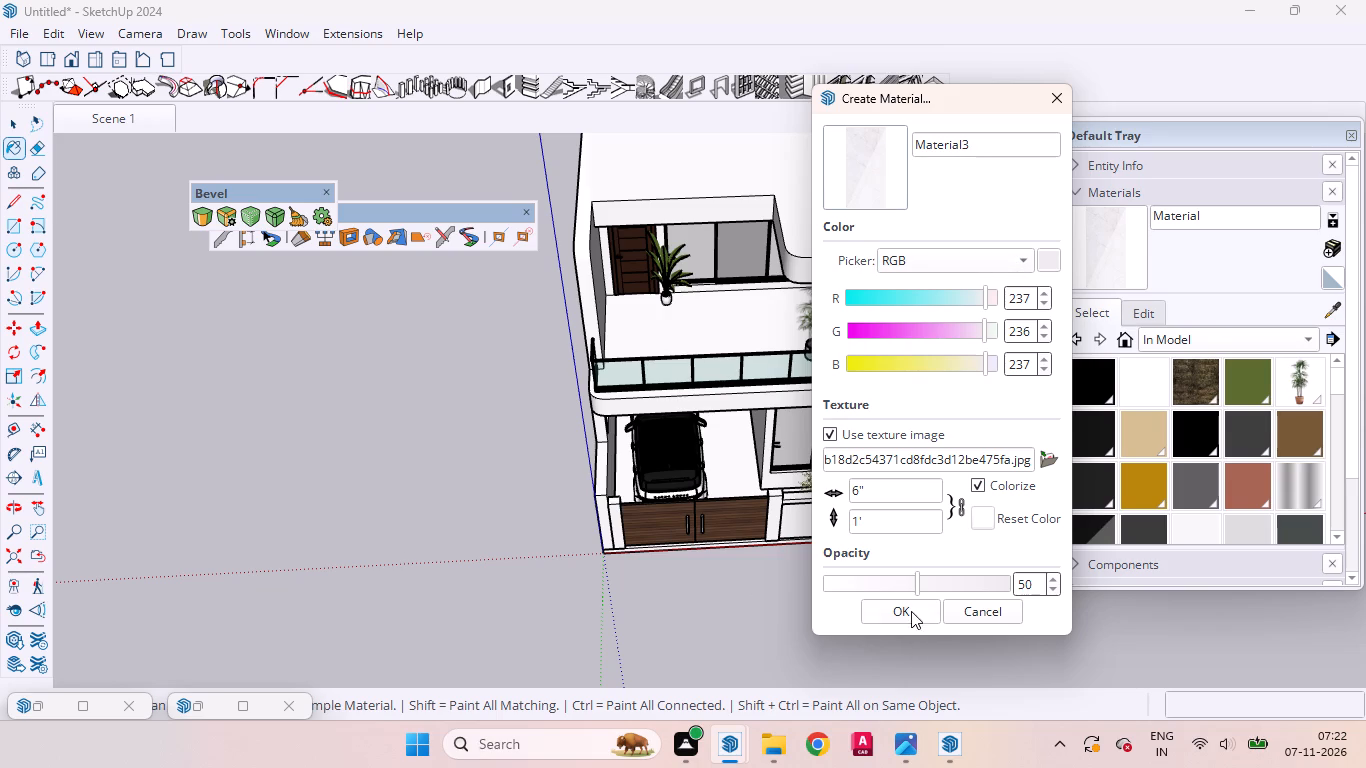
pyautogui.click(911, 611)
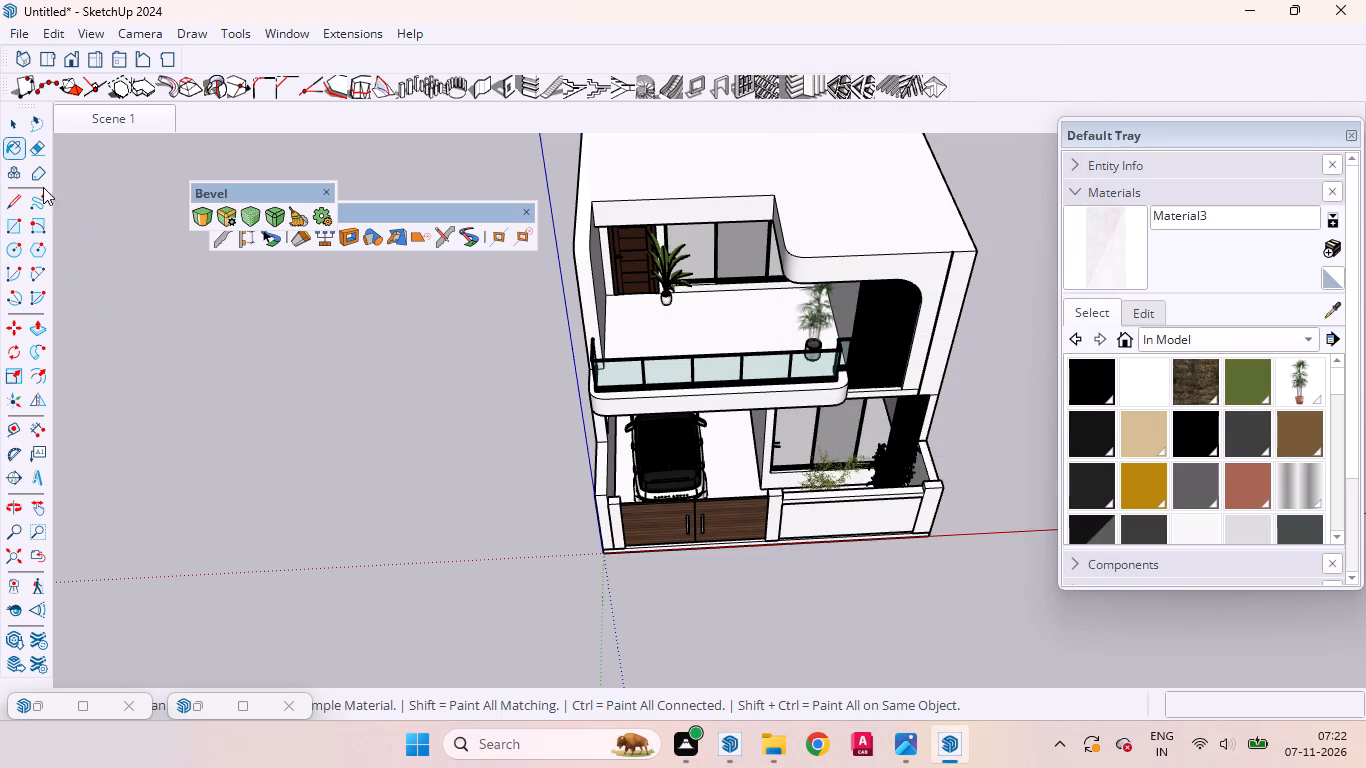
# Create a plain black material at 100% opacity, based on the in-model material 01.
pyautogui.click(1088, 378)
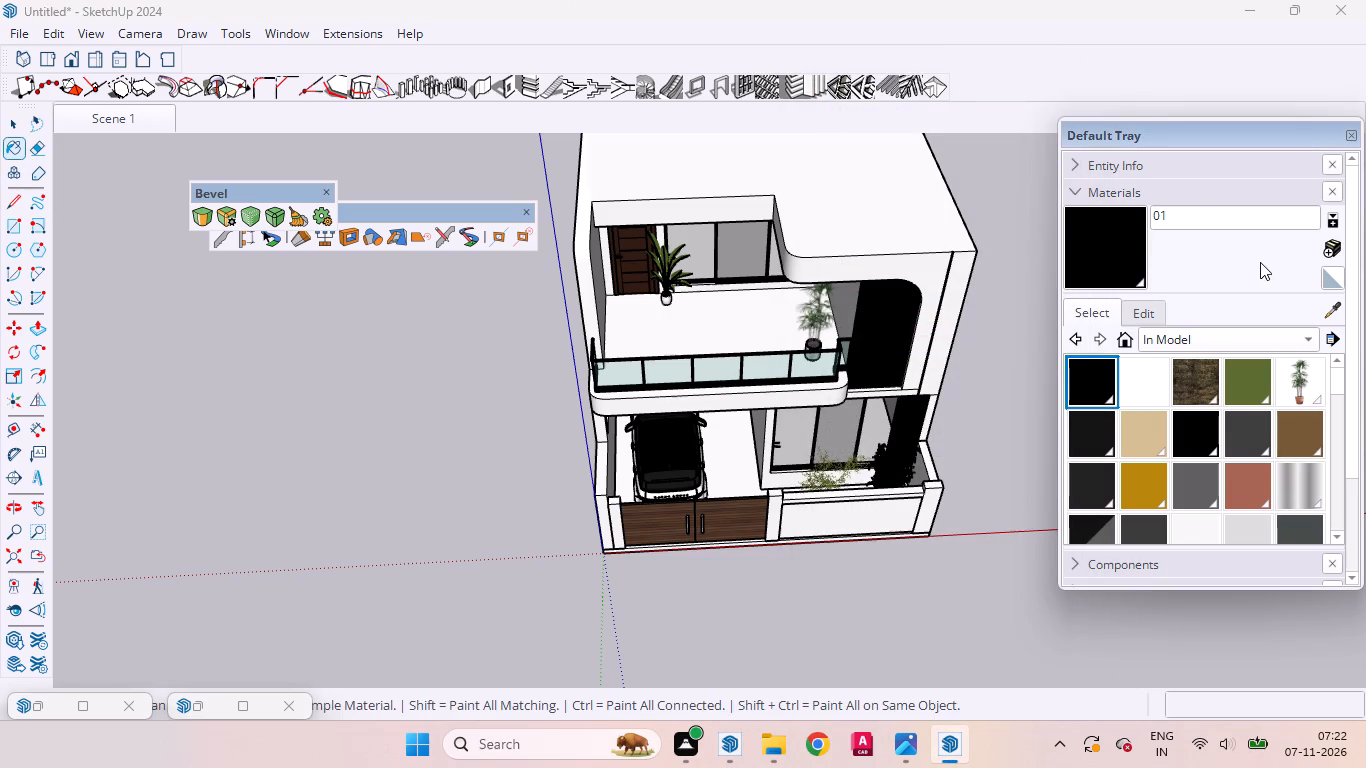
pyautogui.click(1338, 248)
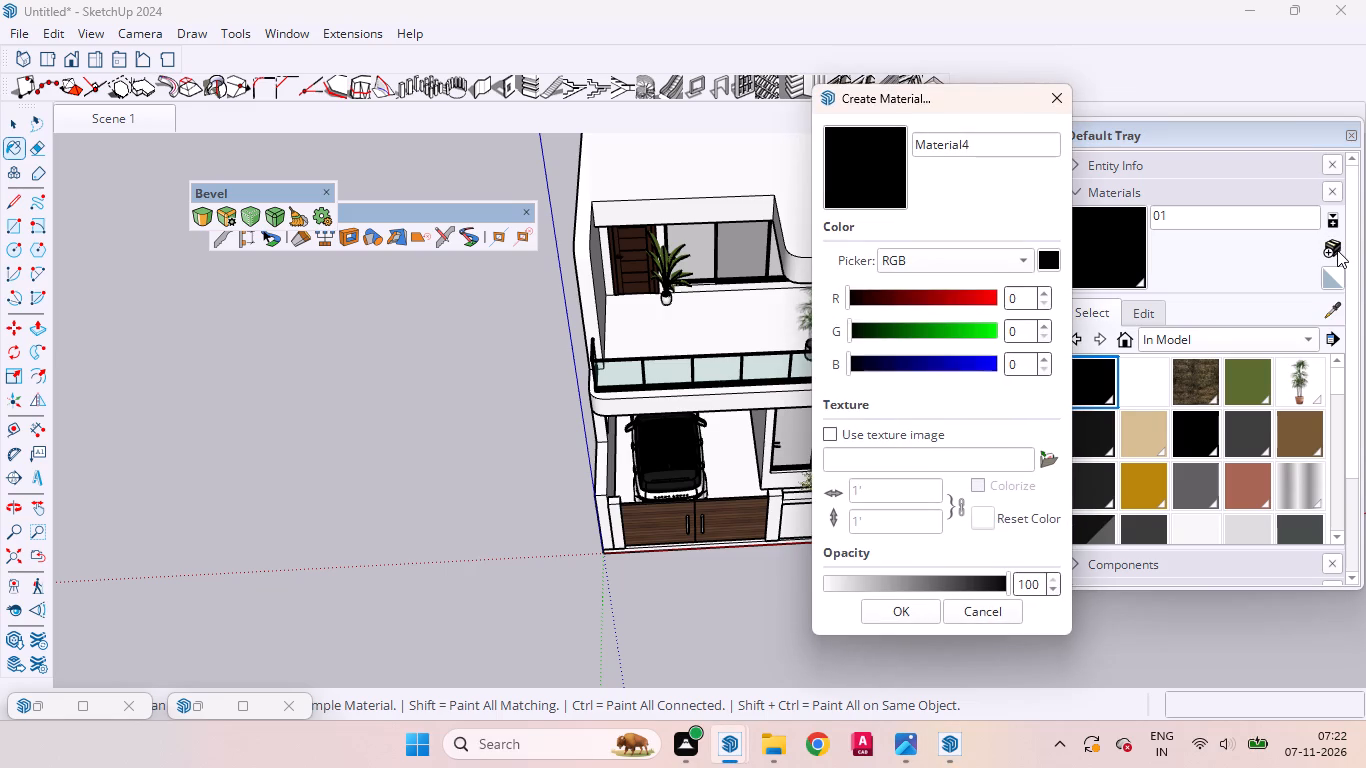
pyautogui.click(907, 601)
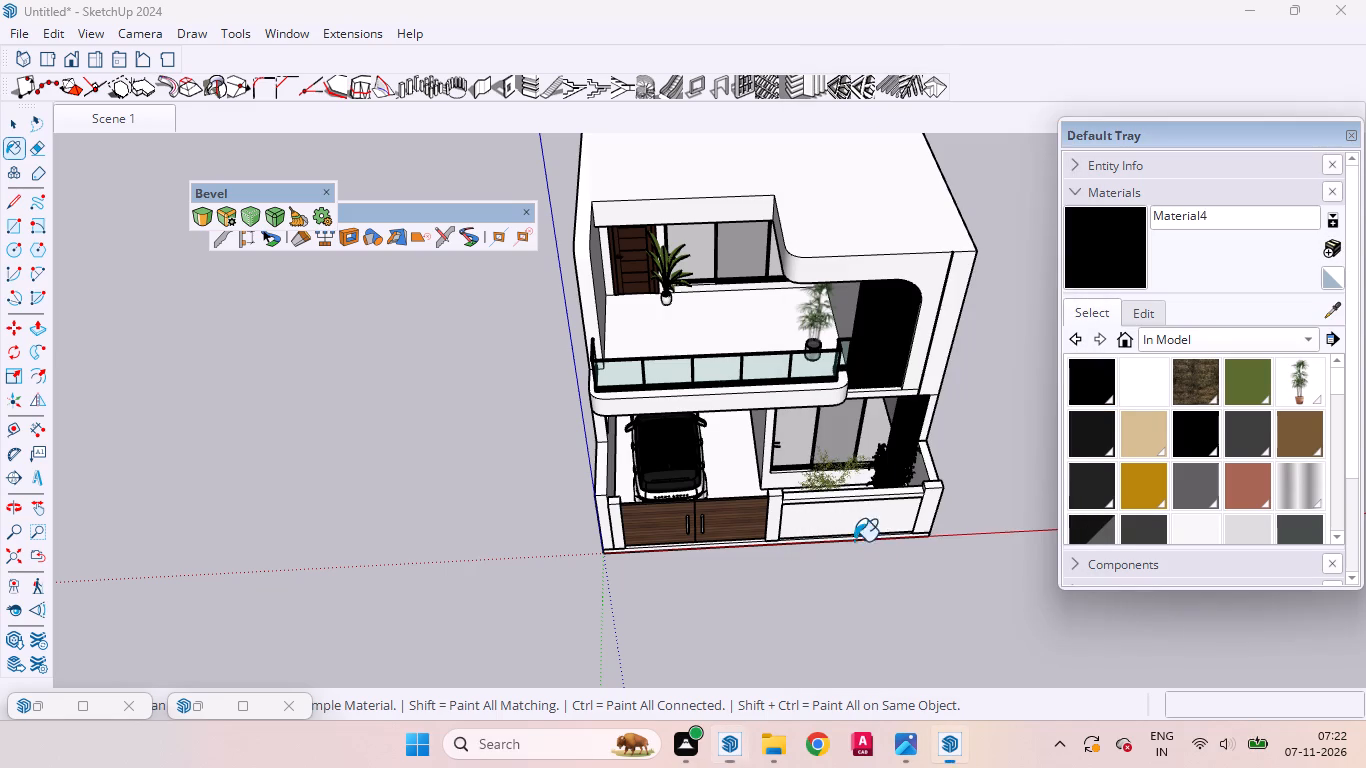
pyautogui.click(12, 118)
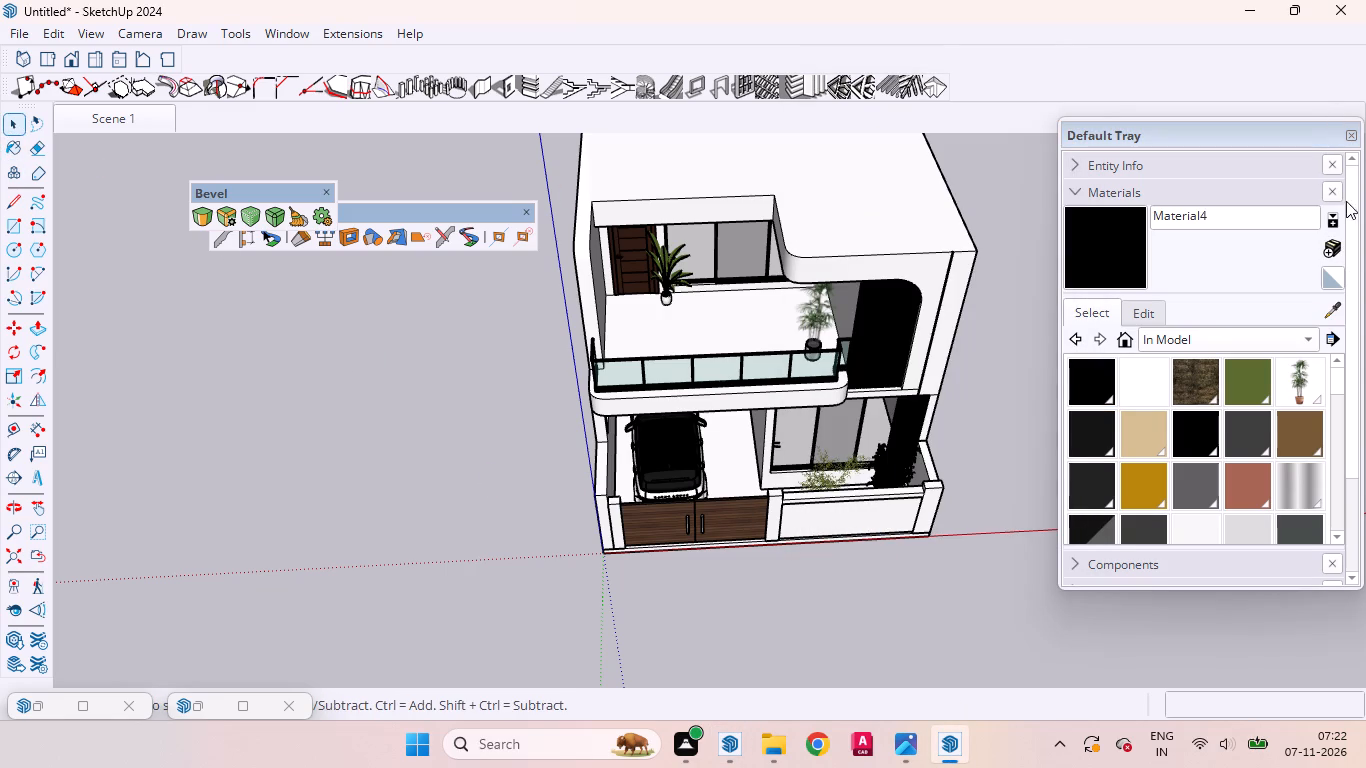
# Create another material at 100% opacity, textured with the white marble image 5943b18d2c54371cd8fdc3d12be475fa from Downloads.
pyautogui.click(1334, 237)
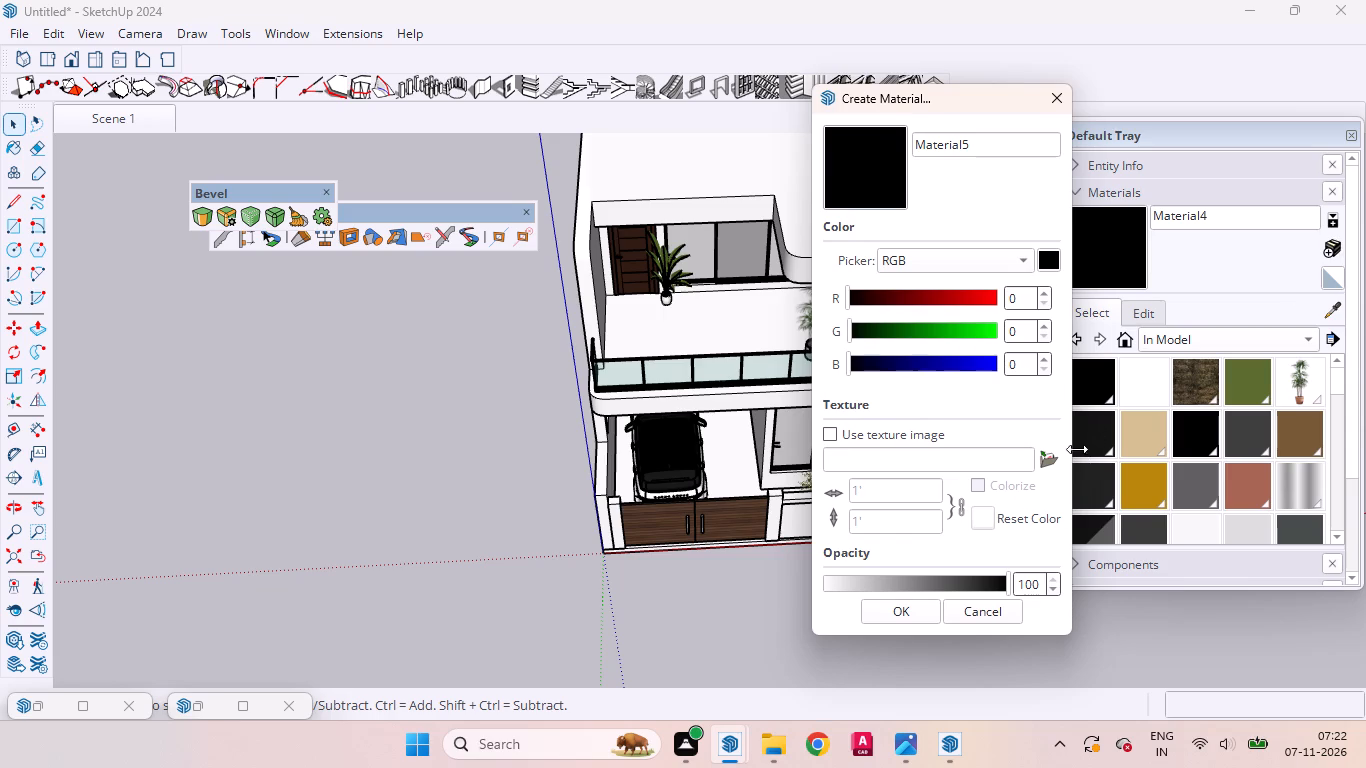
pyautogui.click(1052, 456)
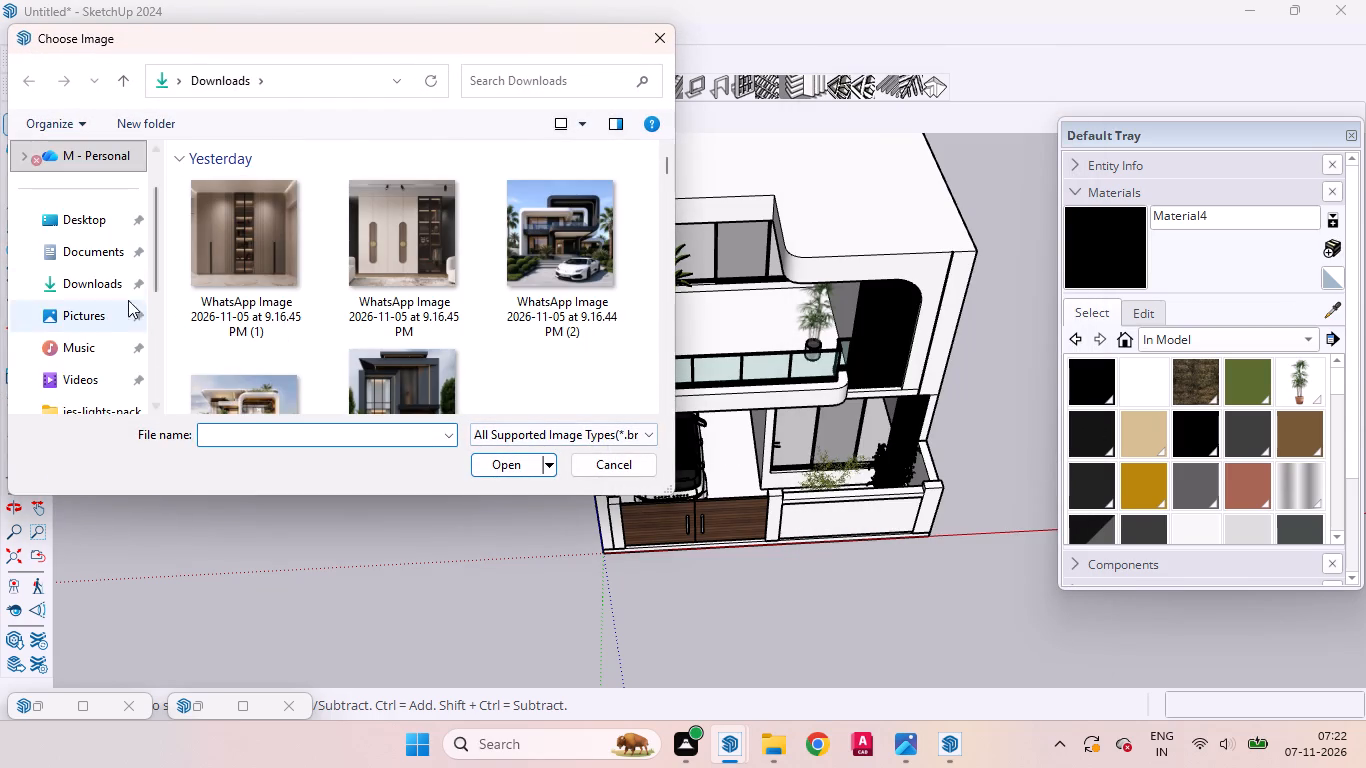
pyautogui.scroll(-6, 487, 258)
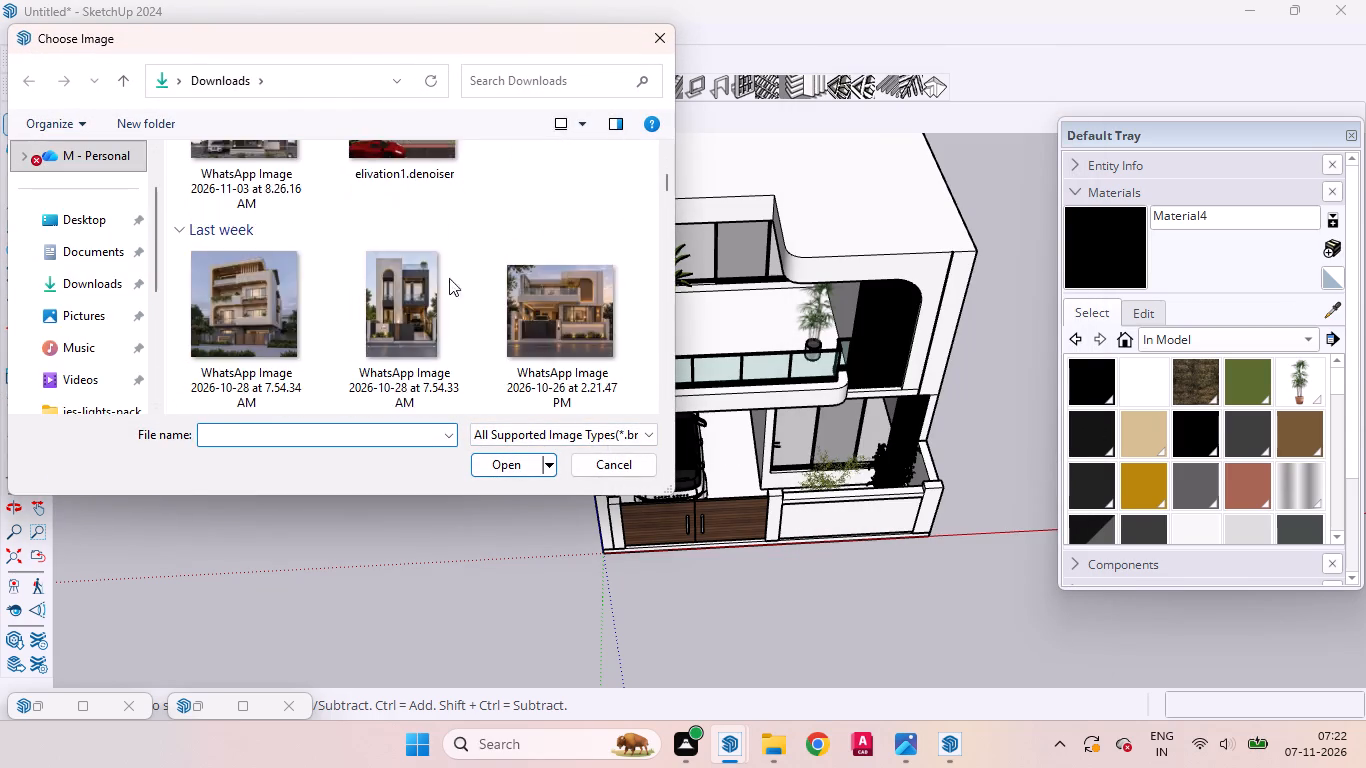
pyautogui.scroll(-12, 449, 278)
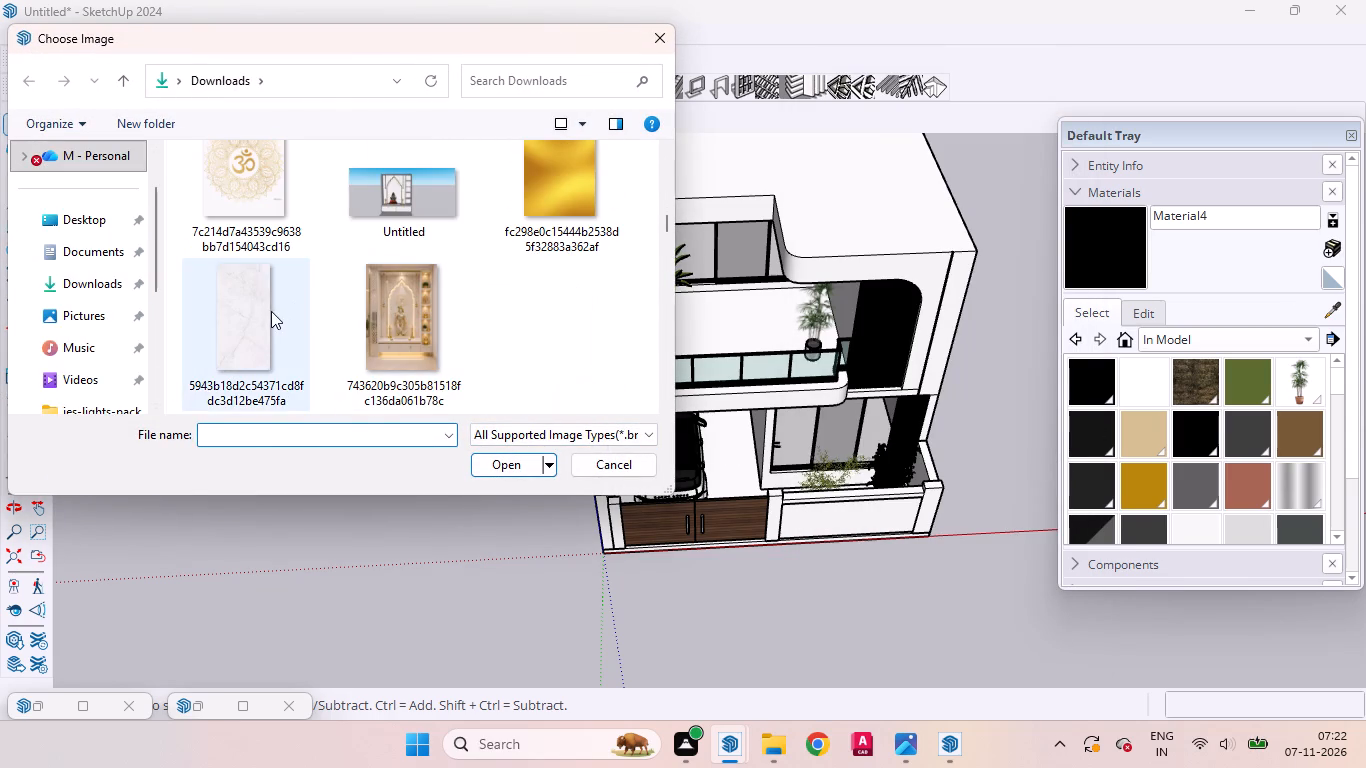
pyautogui.click(270, 311)
pyautogui.click(515, 463)
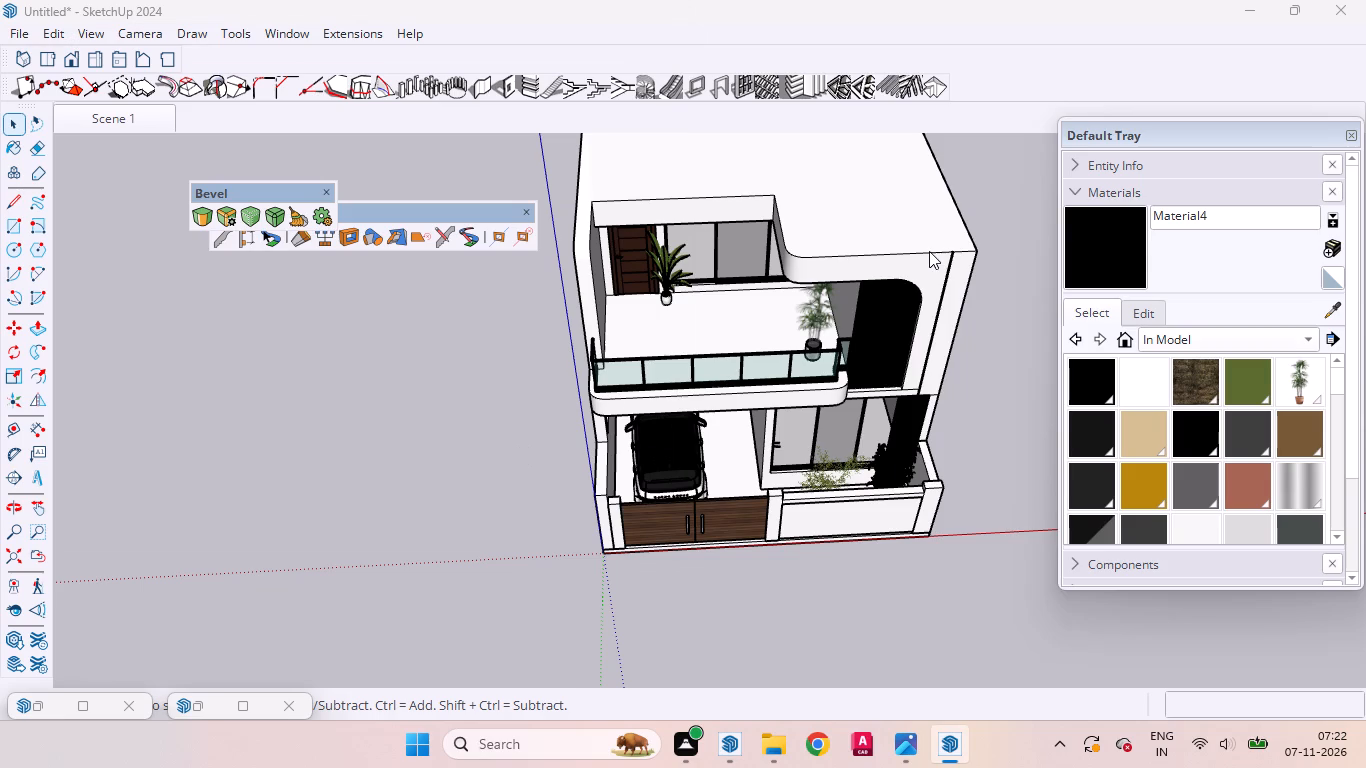
pyautogui.click(895, 609)
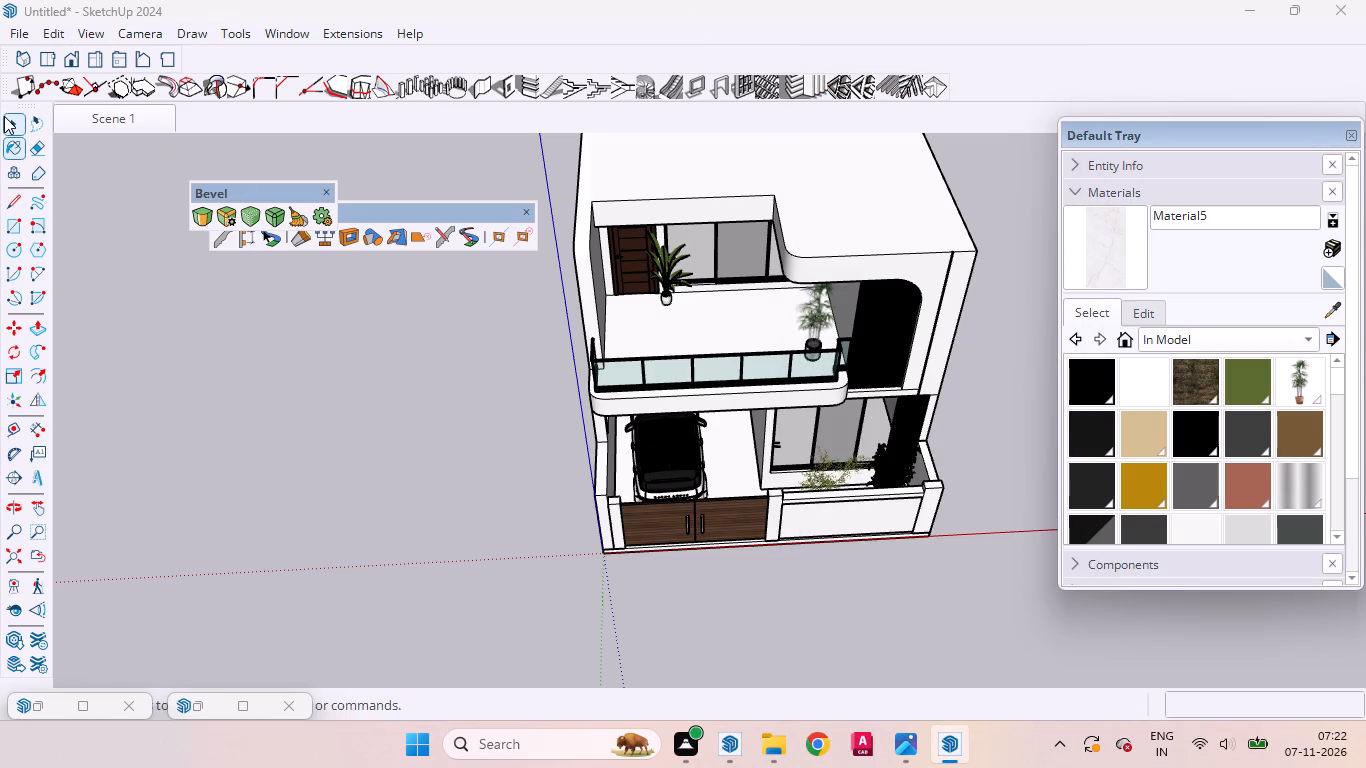
# Open the house group for editing, select the first-floor balcony floor face and paint it with the new opaque white marble material.
pyautogui.click(4, 116)
pyautogui.scroll(11, 670, 263)
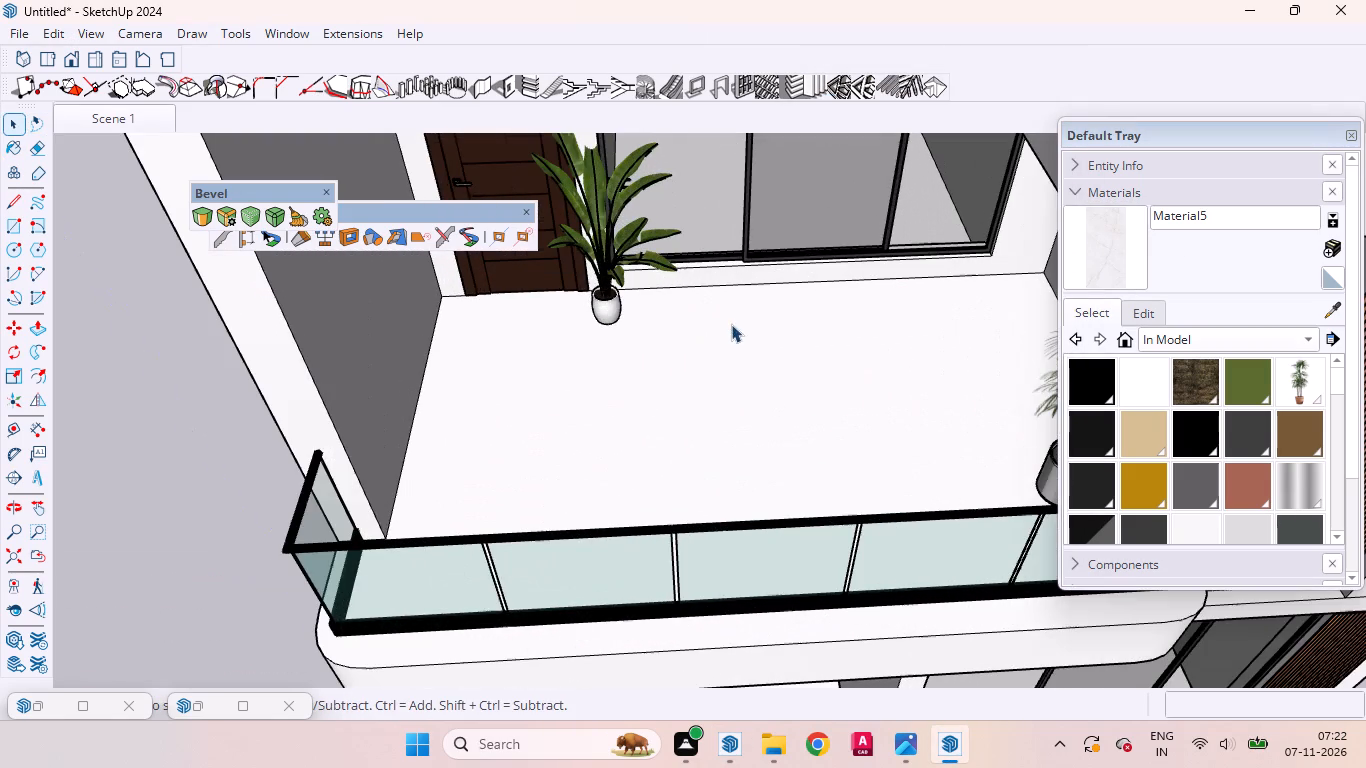
pyautogui.click(689, 400)
pyautogui.scroll(-1, 756, 343)
pyautogui.scroll(1, 757, 344)
pyautogui.scroll(-8, 760, 349)
pyautogui.doubleClick(686, 375)
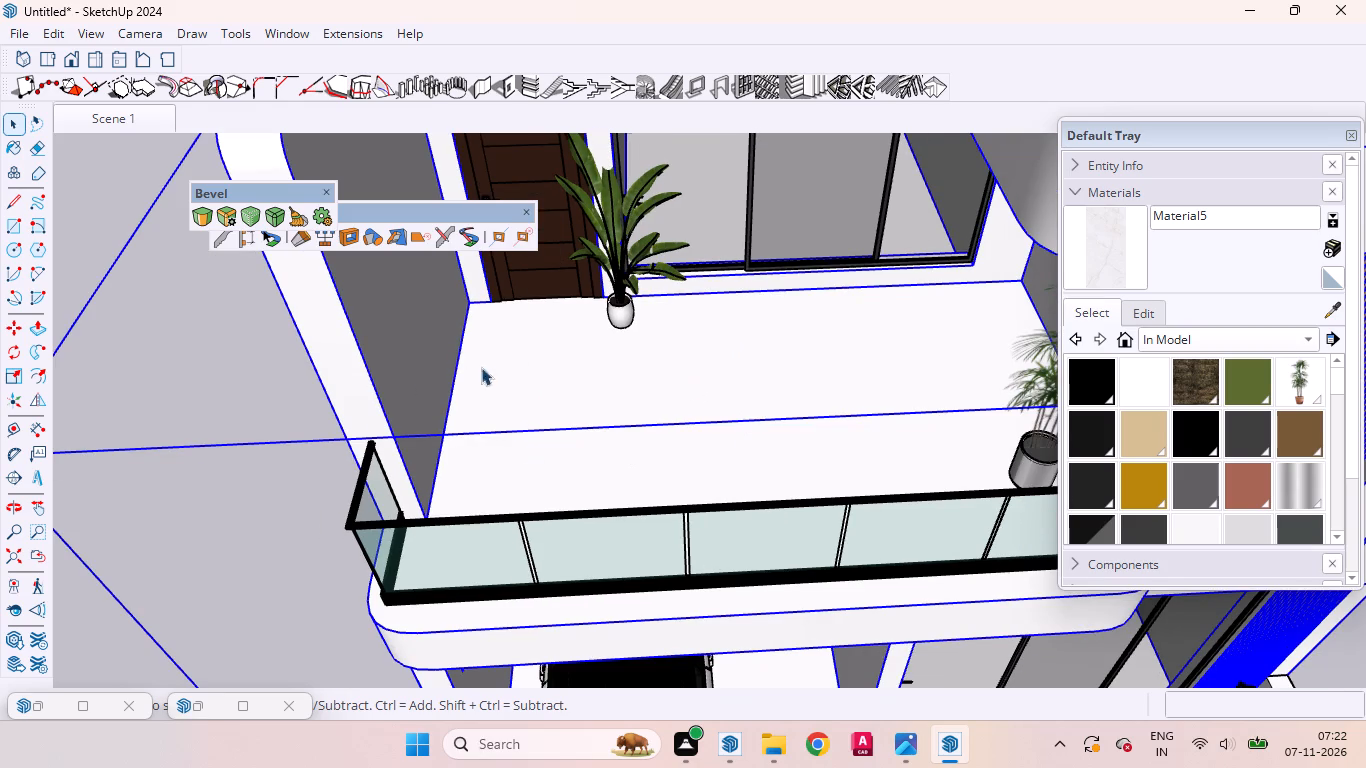
pyautogui.click(684, 377)
pyautogui.doubleClick(730, 359)
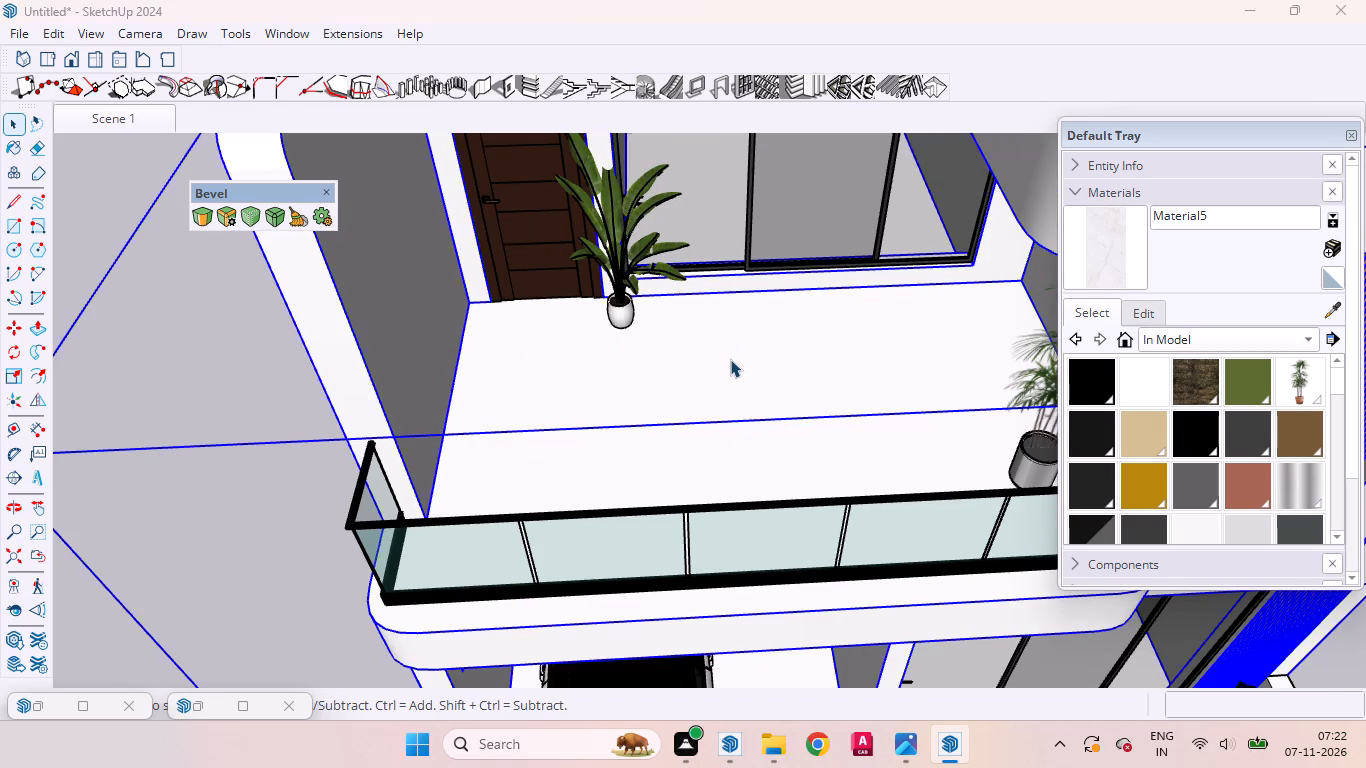
pyautogui.click(759, 354)
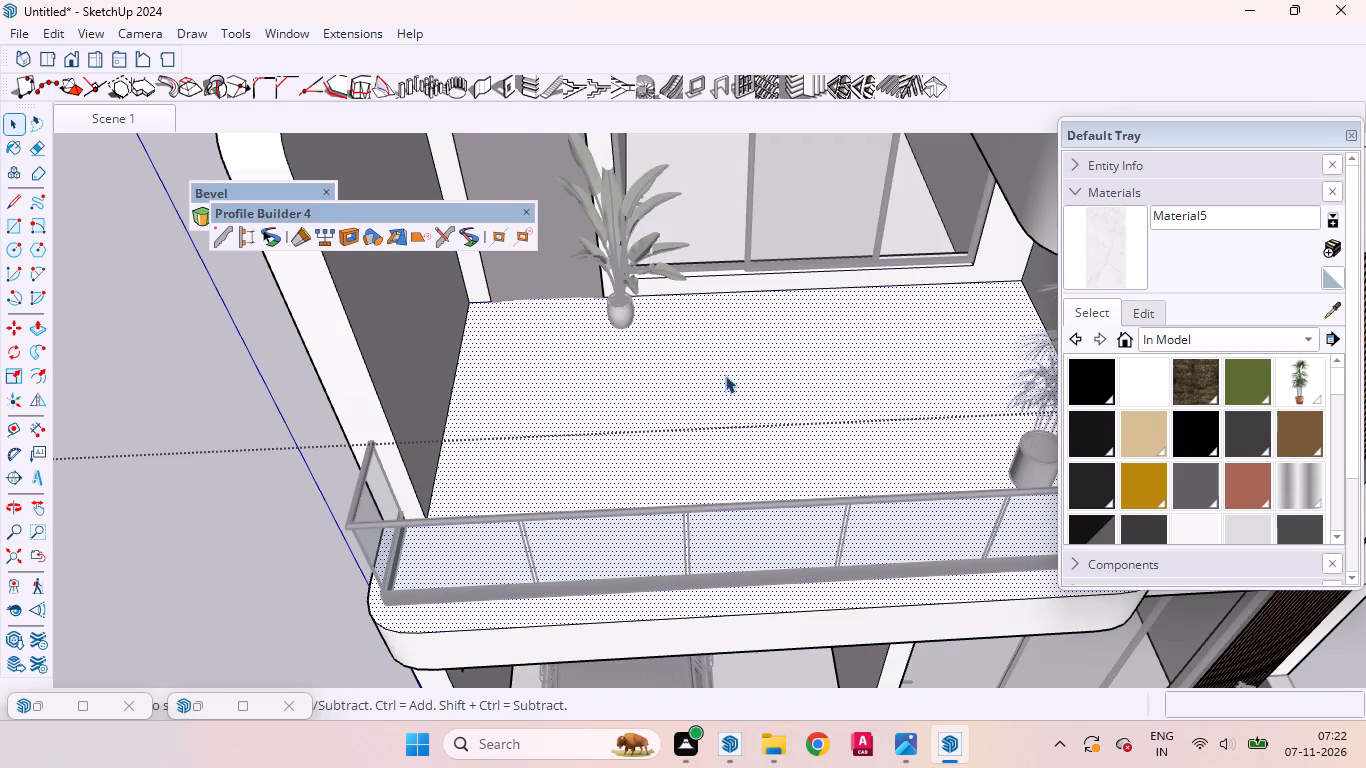
pyautogui.click(776, 369)
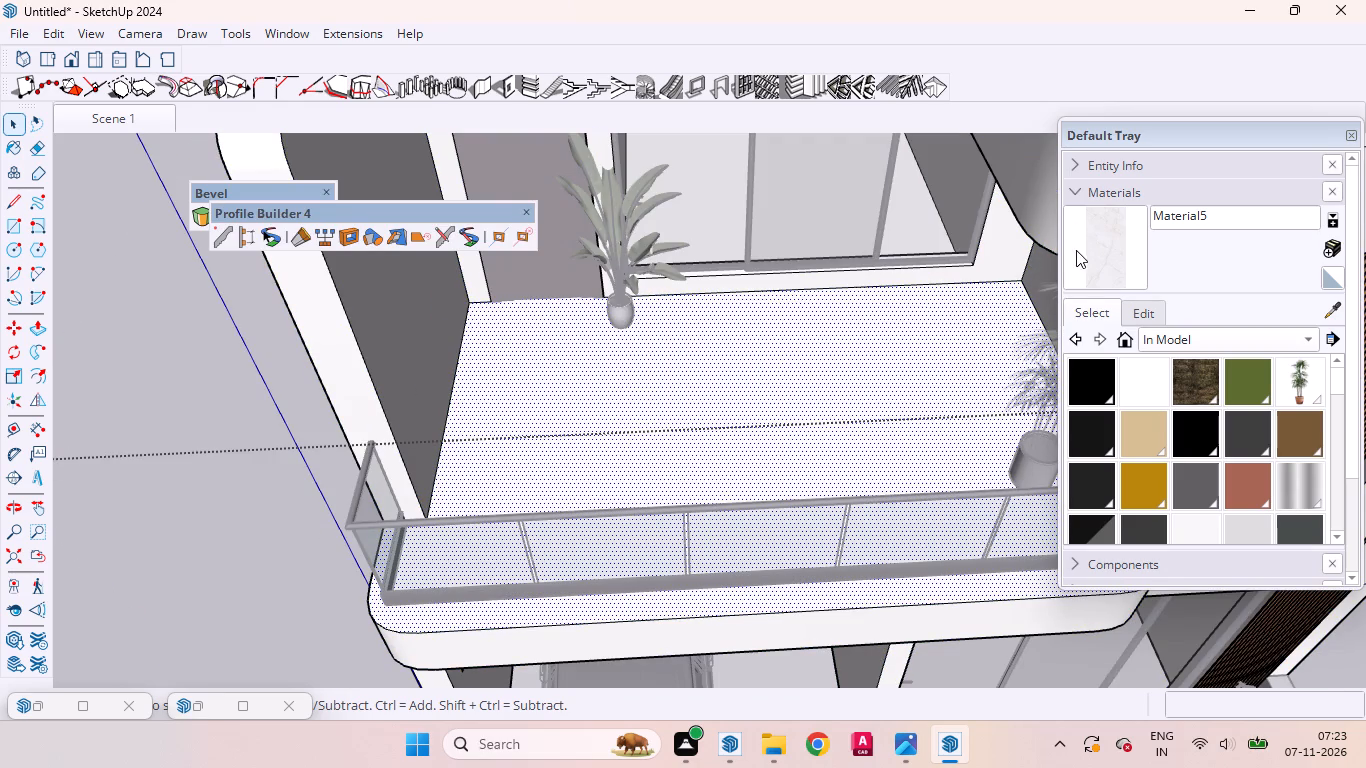
pyautogui.click(1086, 251)
pyautogui.click(785, 379)
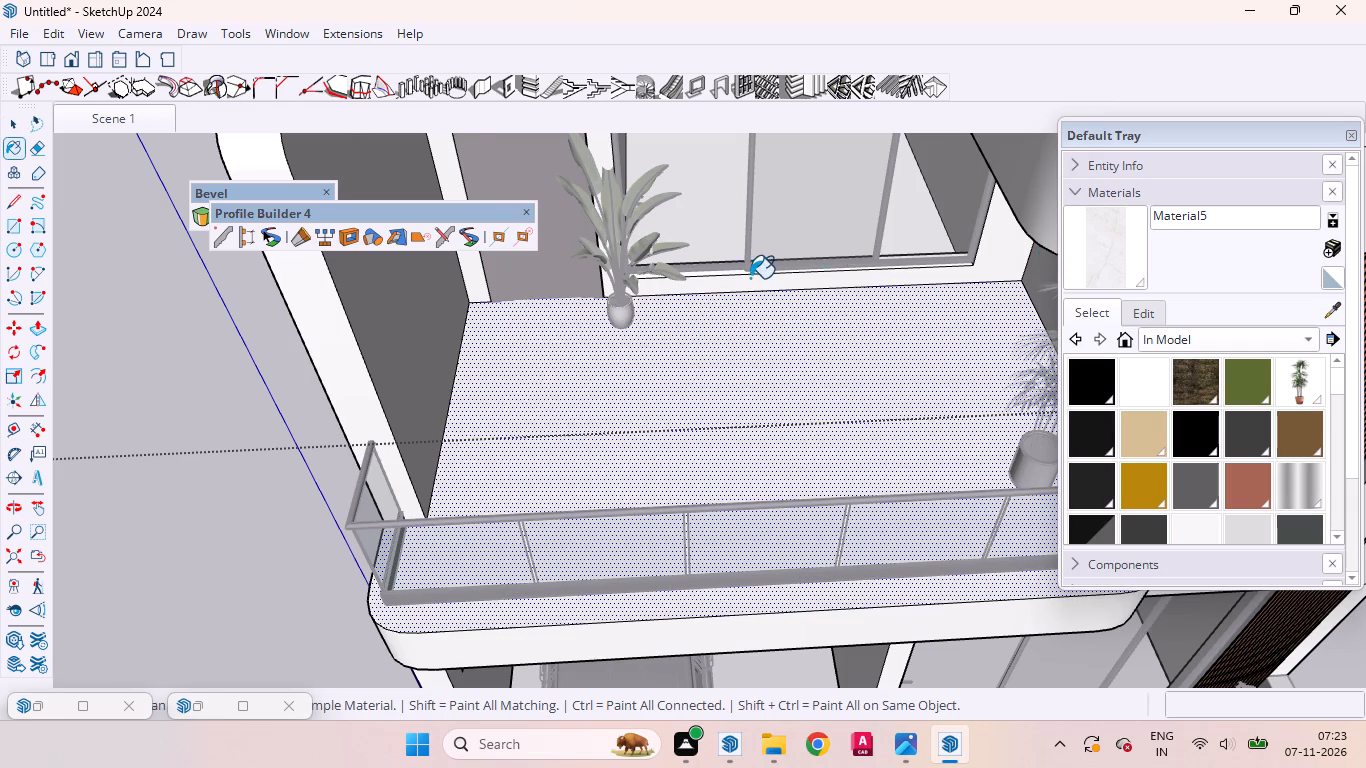
# Display the V-Ray Utilities tools in the workspace.
pyautogui.scroll(-7, 750, 278)
pyautogui.scroll(3, 741, 312)
pyautogui.scroll(-2, 740, 312)
pyautogui.rightClick(482, 26)
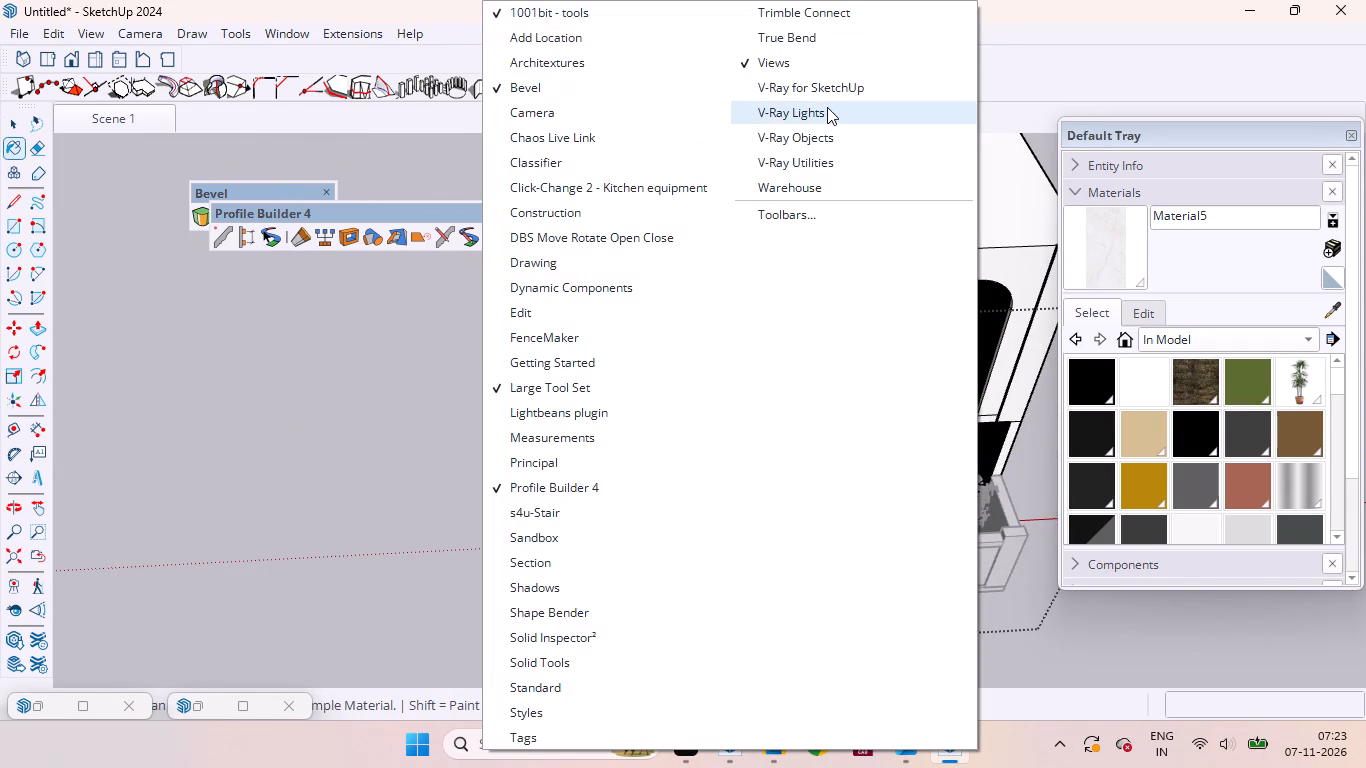
pyautogui.click(824, 155)
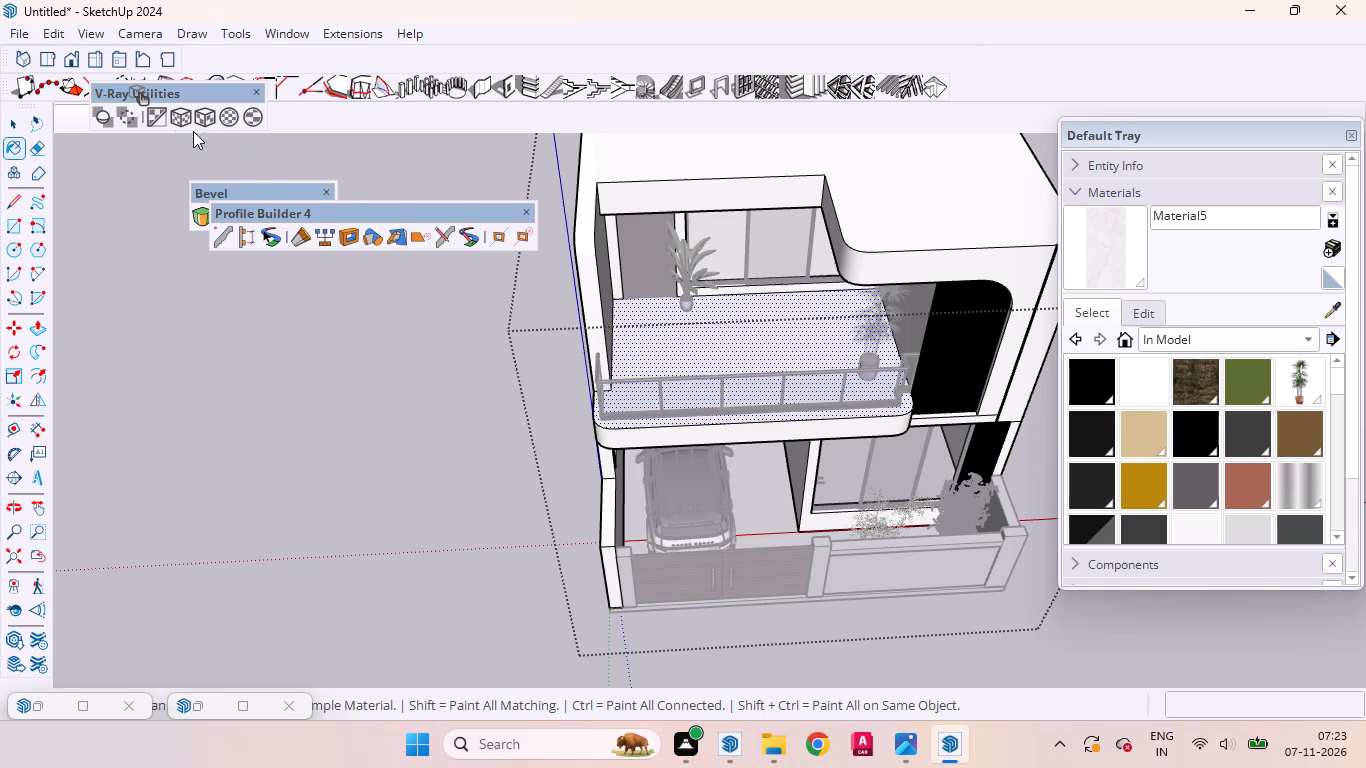
# Fit the marble texture to the selected balcony floor with V-Ray's bounding-box-scaled cubic projection, and close the house group.
pyautogui.click(204, 115)
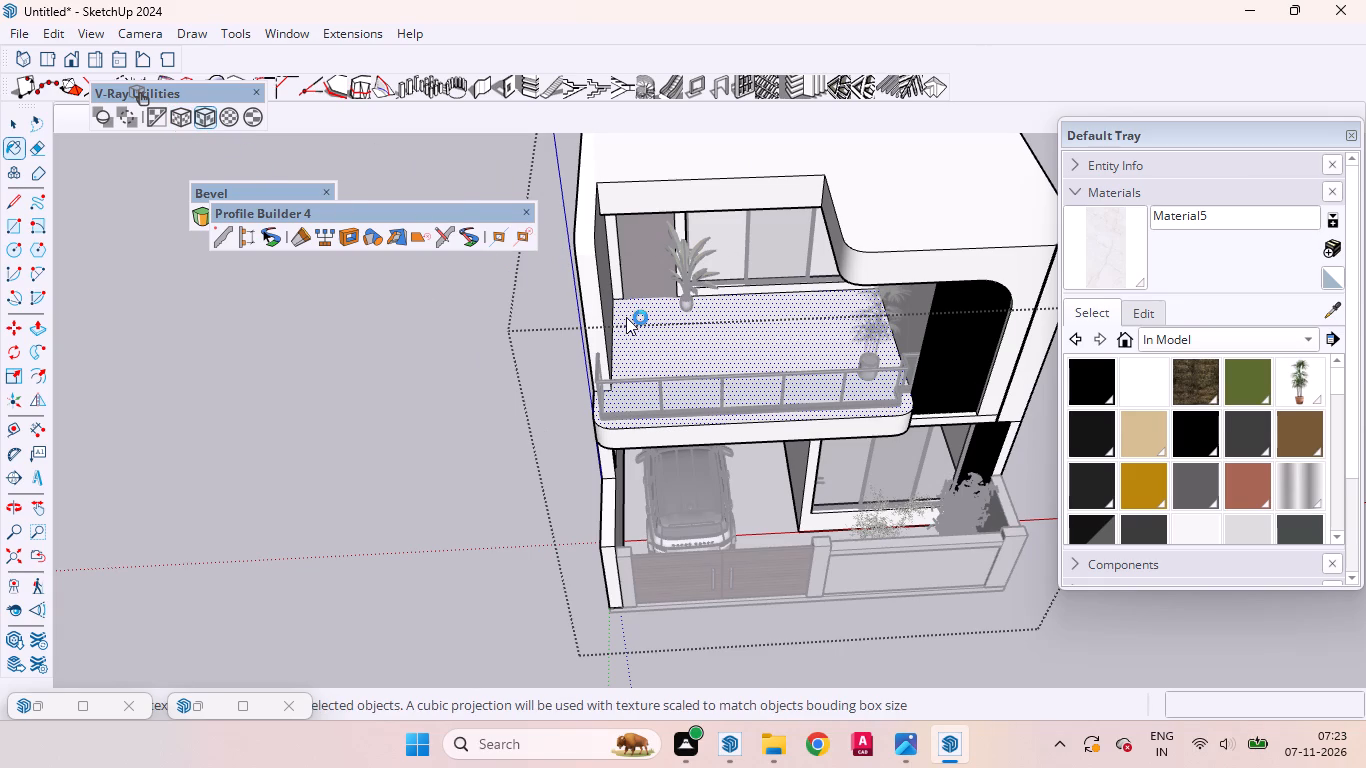
pyautogui.scroll(-1, 783, 361)
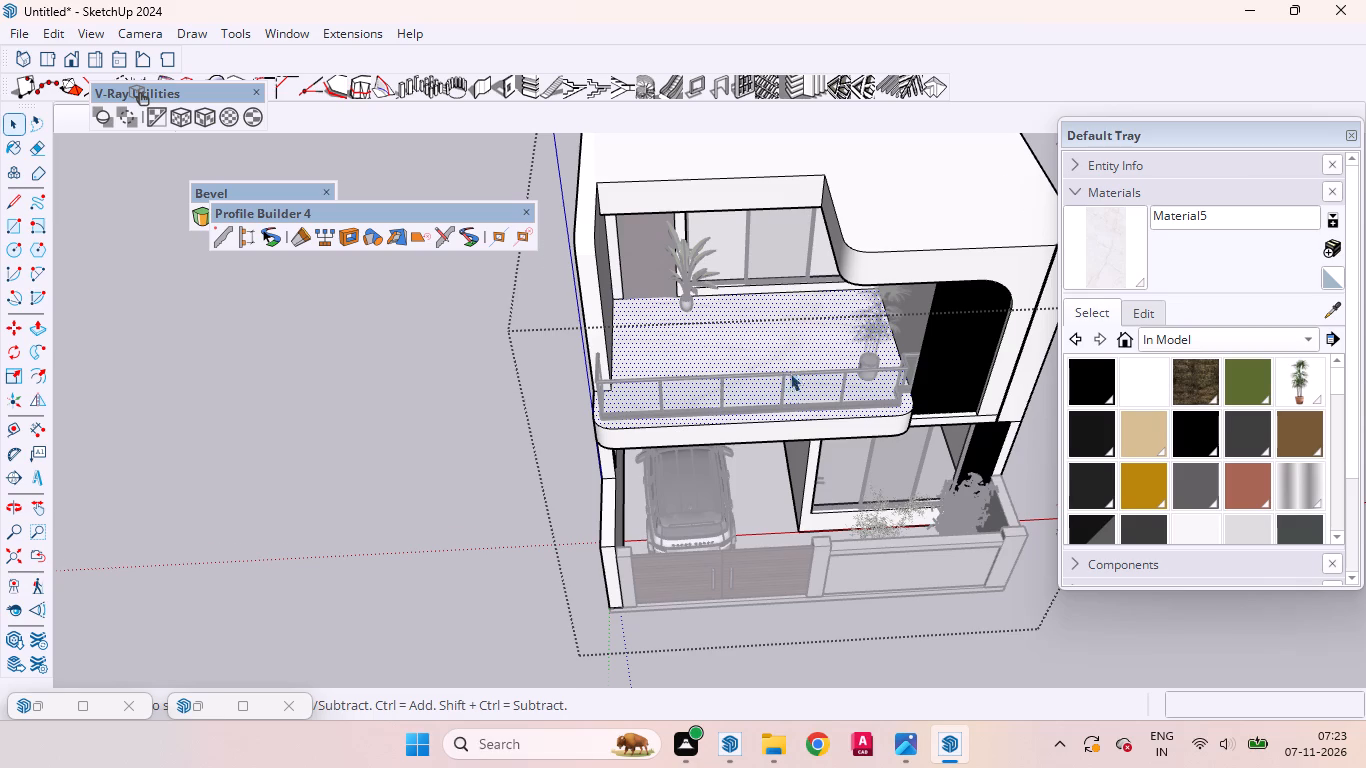
pyautogui.scroll(-3, 790, 373)
pyautogui.moveTo(819, 372); pyautogui.dragTo(831, 562, button='middle')
pyautogui.scroll(1, 831, 562)
pyautogui.scroll(4, 793, 410)
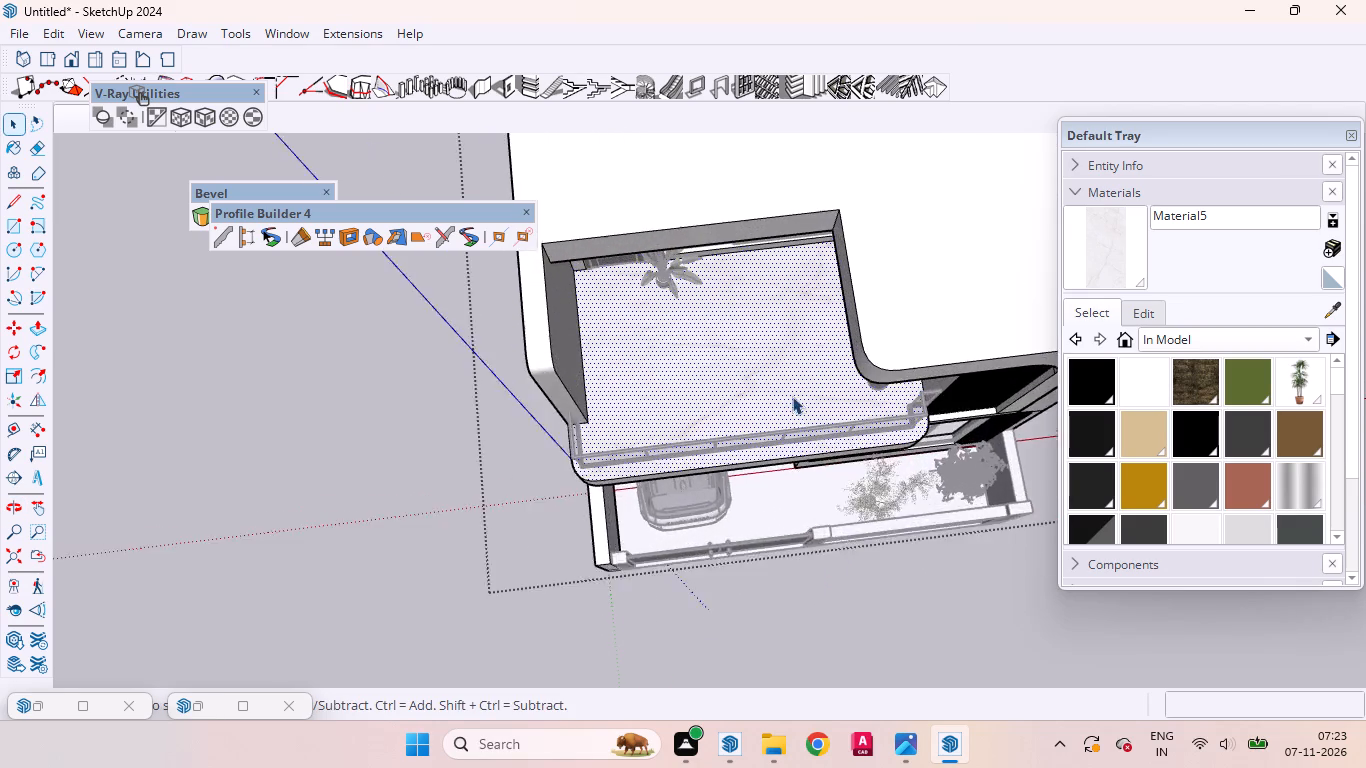
pyautogui.scroll(8, 792, 396)
pyautogui.scroll(-5, 720, 267)
pyautogui.scroll(9, 841, 379)
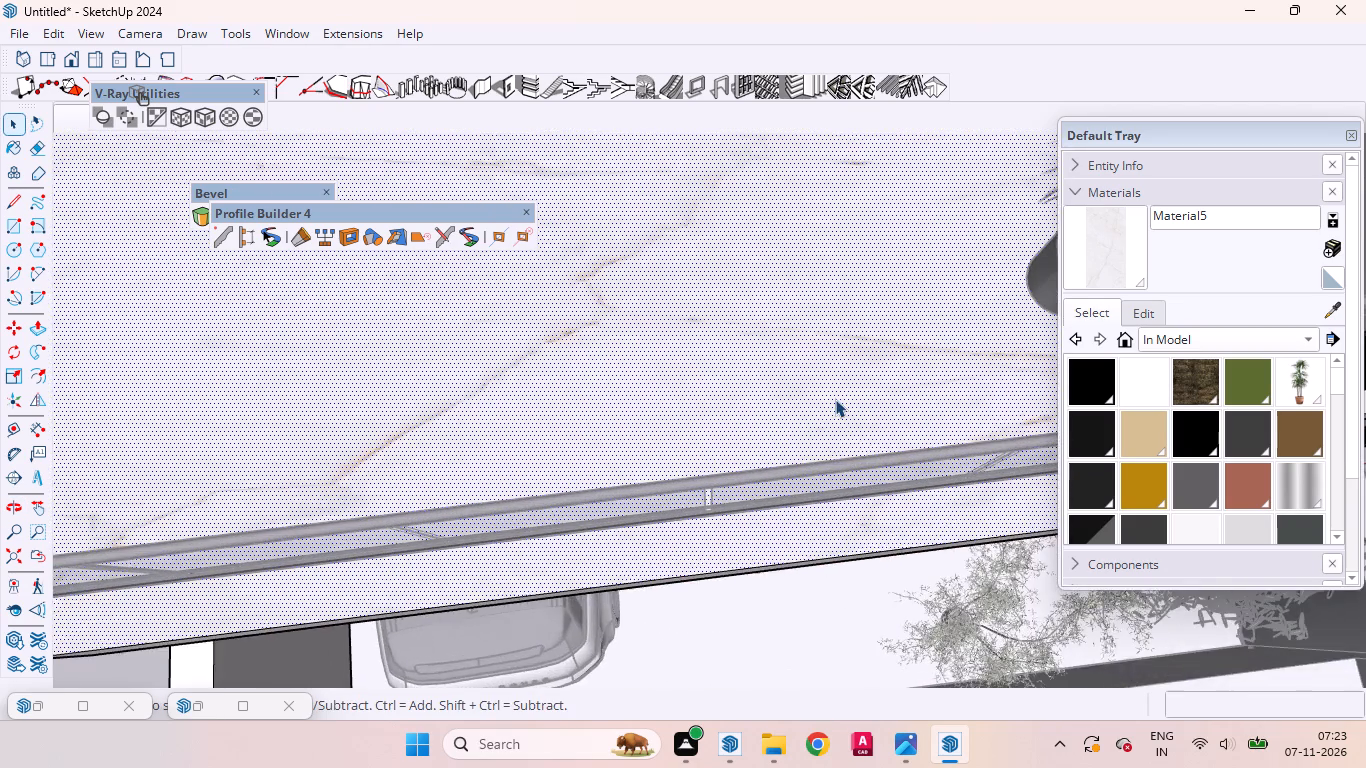
pyautogui.moveTo(833, 399); pyautogui.dragTo(713, 212, button='middle')
pyautogui.scroll(-10, 791, 234)
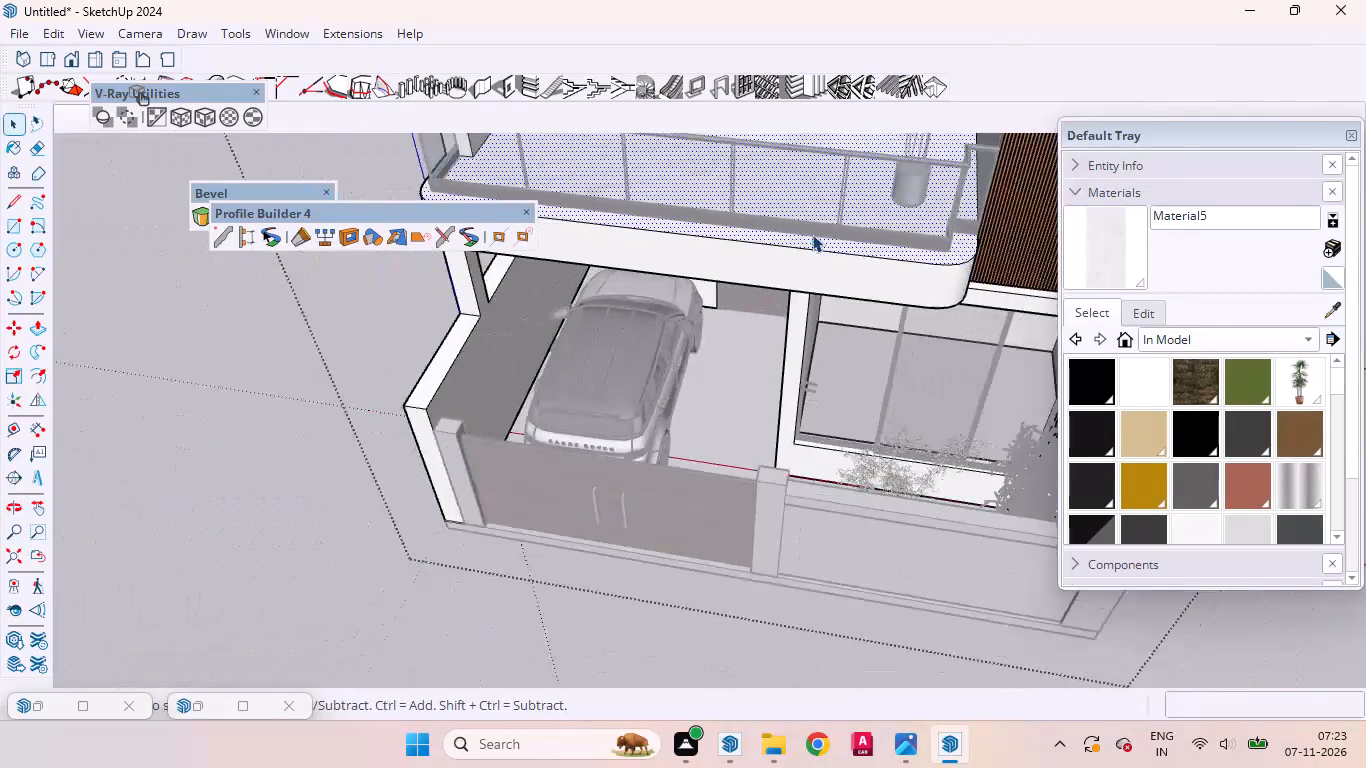
pyautogui.scroll(-3, 812, 234)
pyautogui.scroll(1, 813, 234)
pyautogui.scroll(-1, 814, 235)
pyautogui.doubleClick(644, 481)
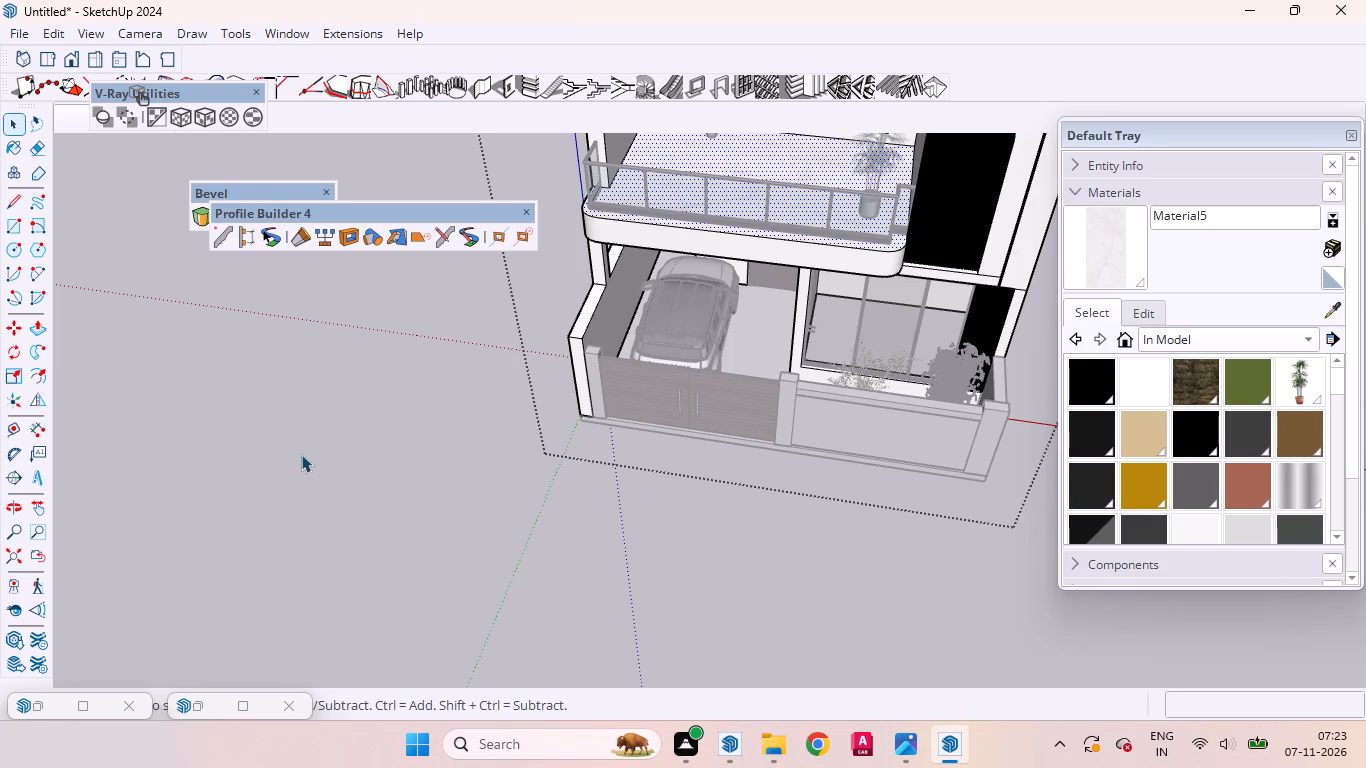
# Inside the ground-floor slab group, paint the top face with the white marble material and apply the V-Ray cubic projection fitted to its bounding box.
pyautogui.scroll(10, 717, 312)
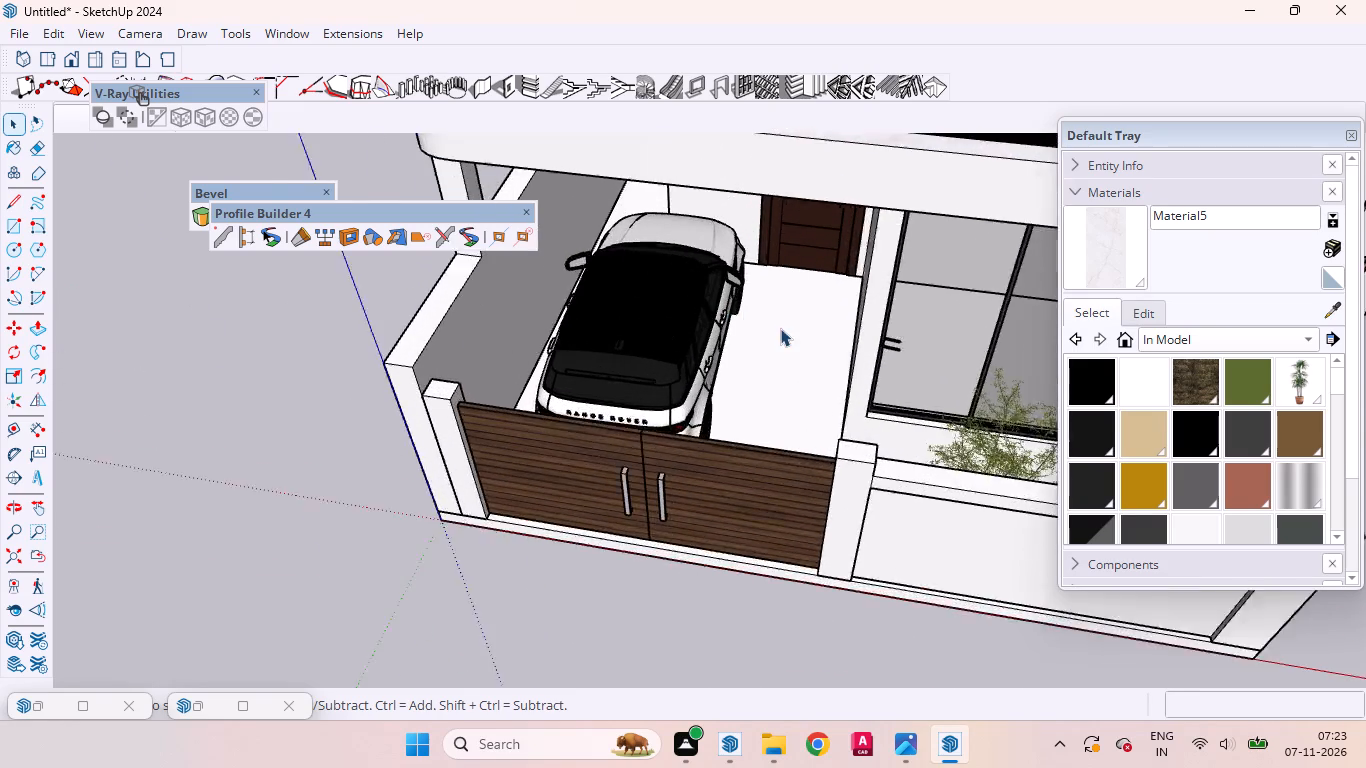
pyautogui.scroll(2, 780, 328)
pyautogui.click(790, 380)
pyautogui.tripleClick(783, 381)
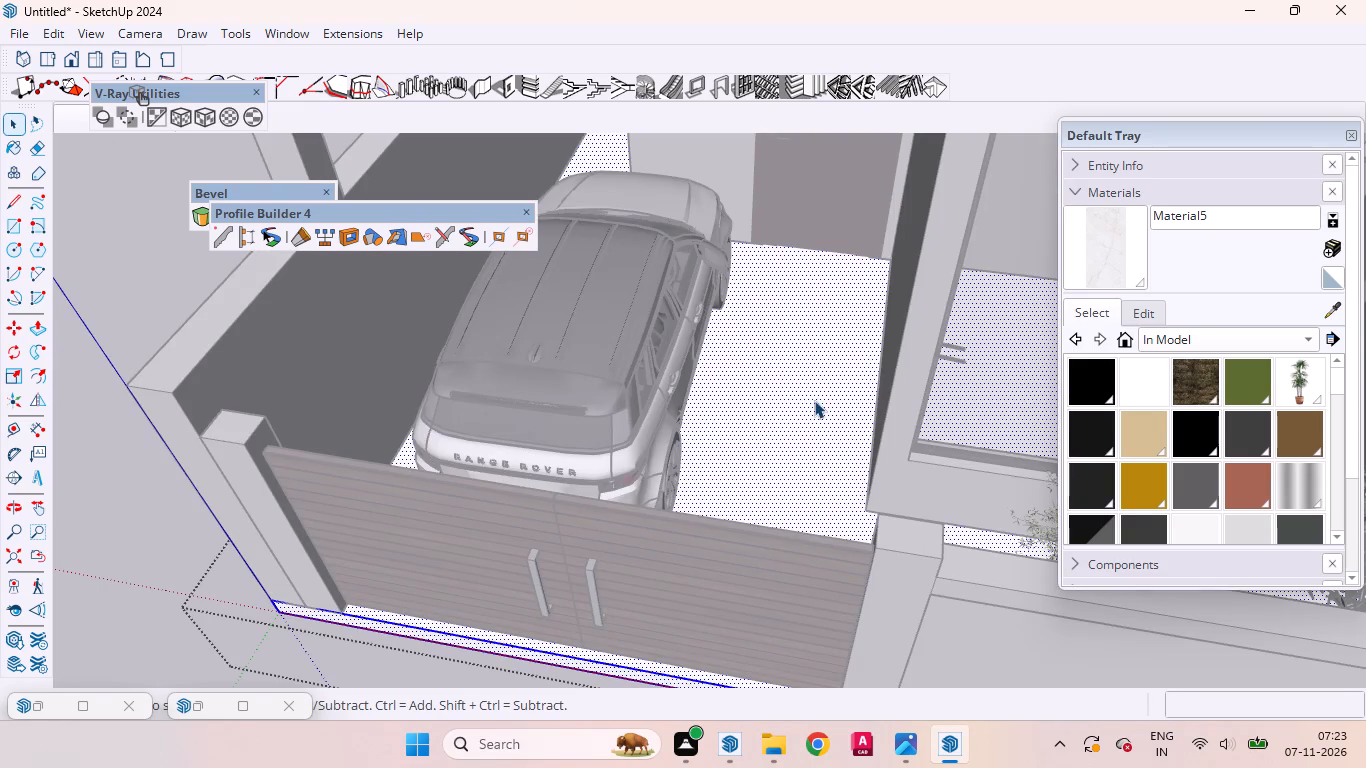
pyautogui.click(814, 400)
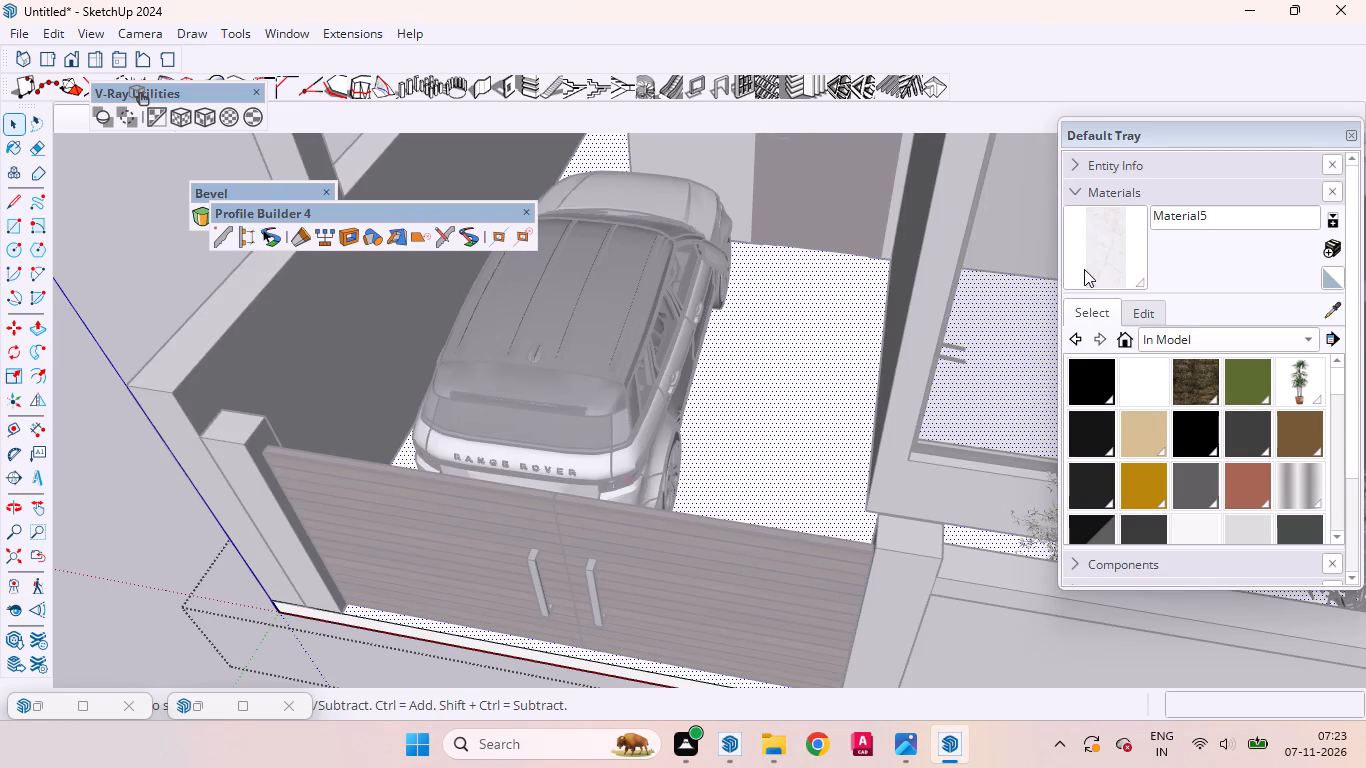
pyautogui.click(1085, 268)
pyautogui.click(797, 418)
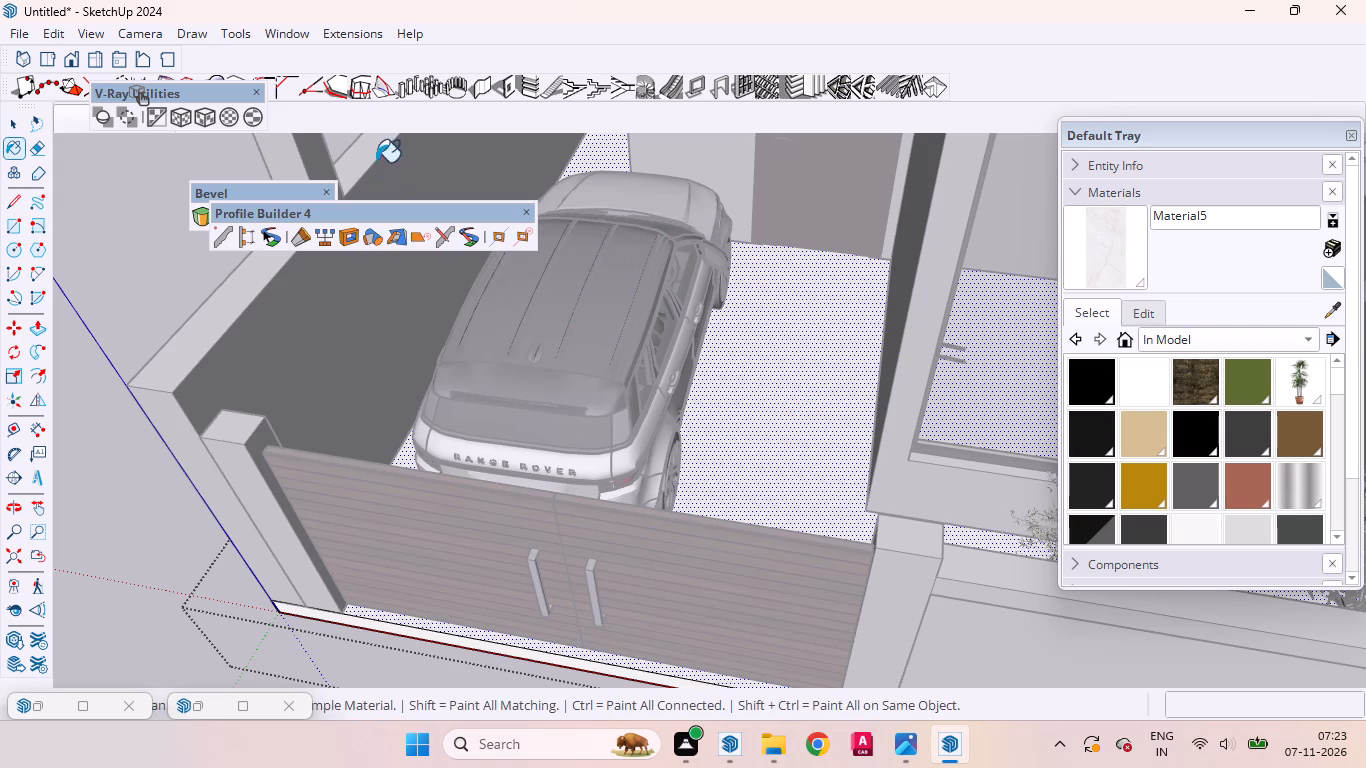
pyautogui.click(199, 121)
pyautogui.scroll(-2, 564, 311)
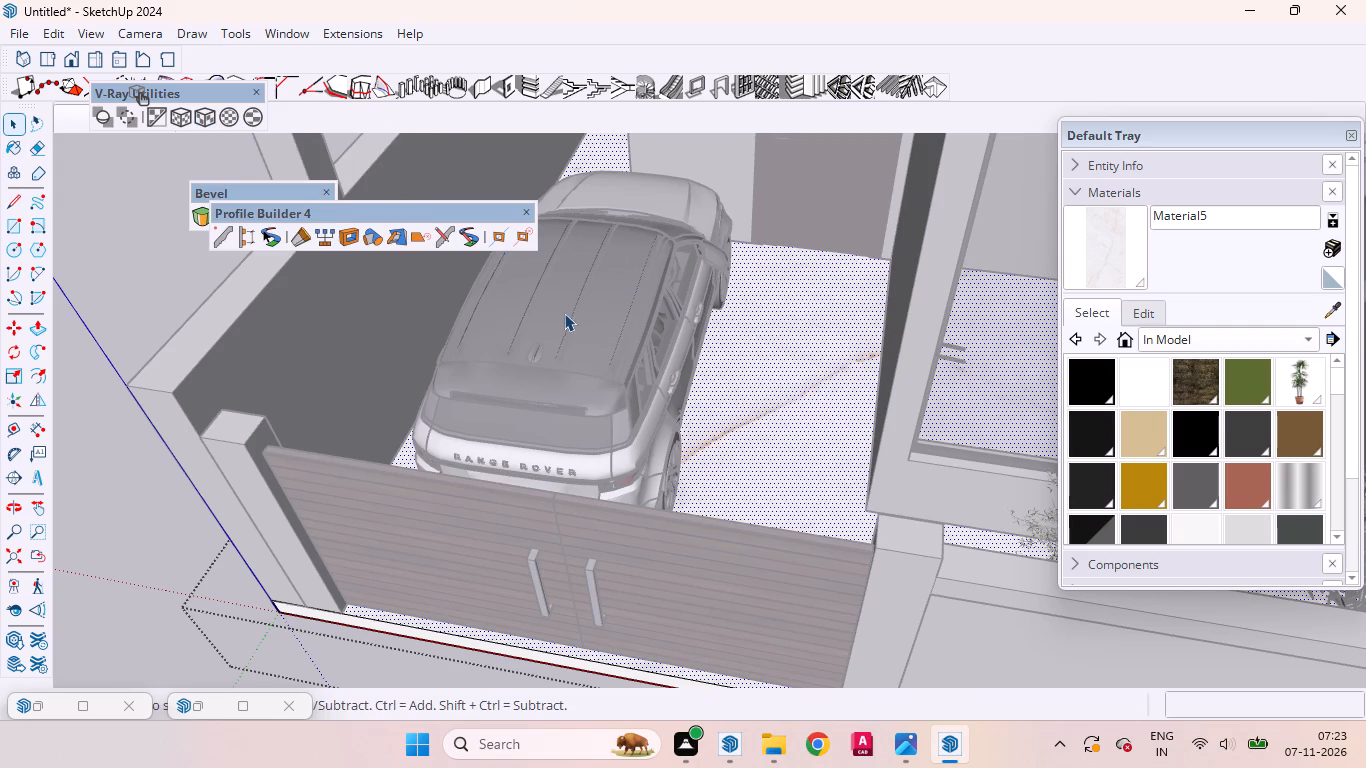
pyautogui.scroll(-17, 564, 313)
pyautogui.click(670, 516)
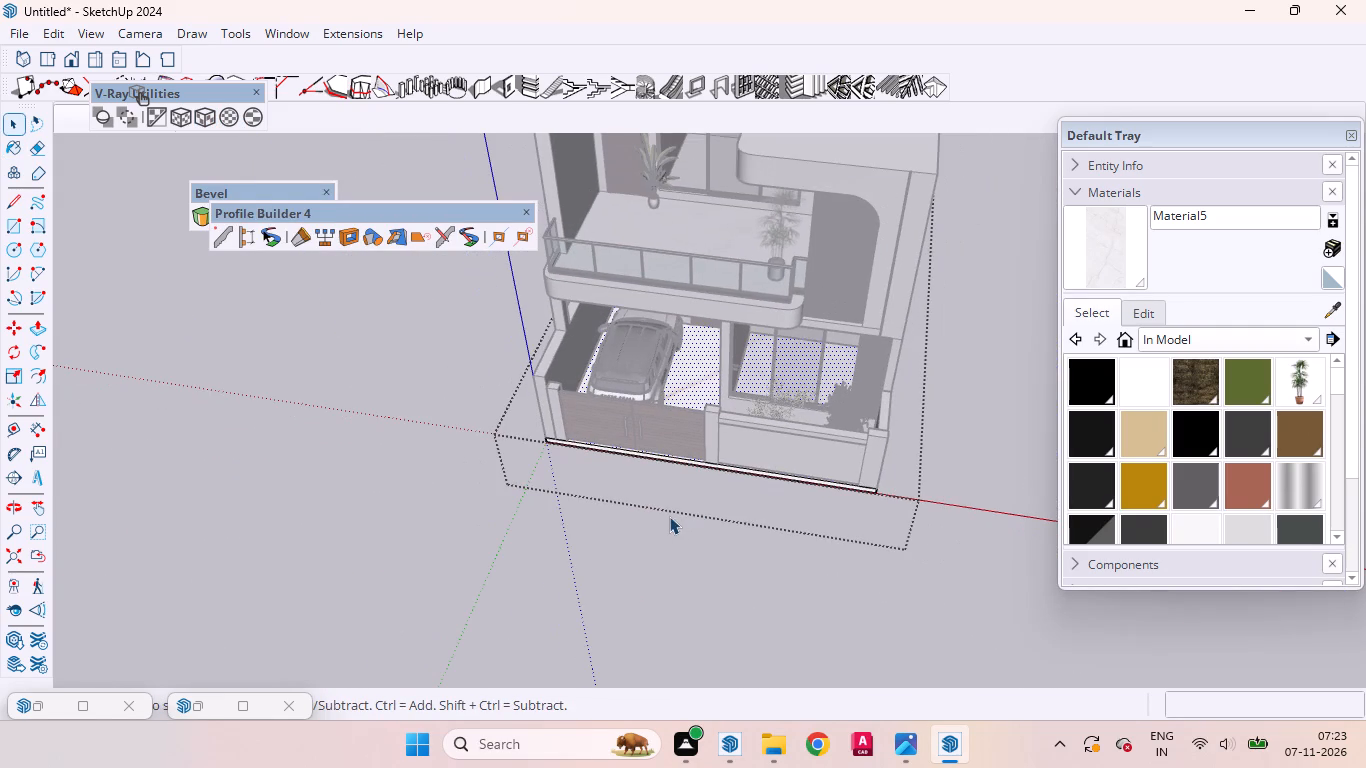
# Examine the marble texture on the car porch and balcony floors from several angles, closing the V-Ray log window.
pyautogui.scroll(9, 723, 290)
pyautogui.scroll(-2, 736, 366)
pyautogui.scroll(1, 718, 375)
pyautogui.moveTo(718, 376); pyautogui.dragTo(802, 336, button='middle')
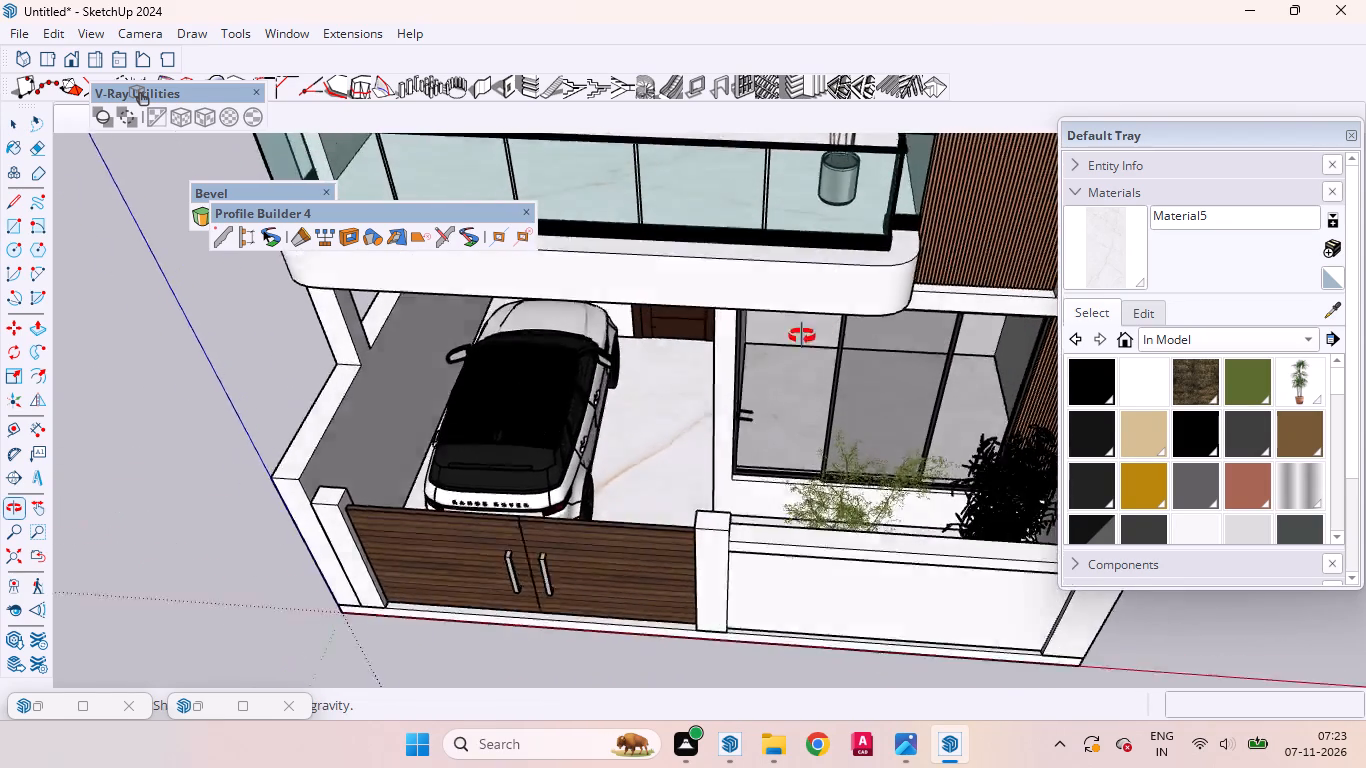
pyautogui.moveTo(802, 336); pyautogui.dragTo(682, 171, button='middle')
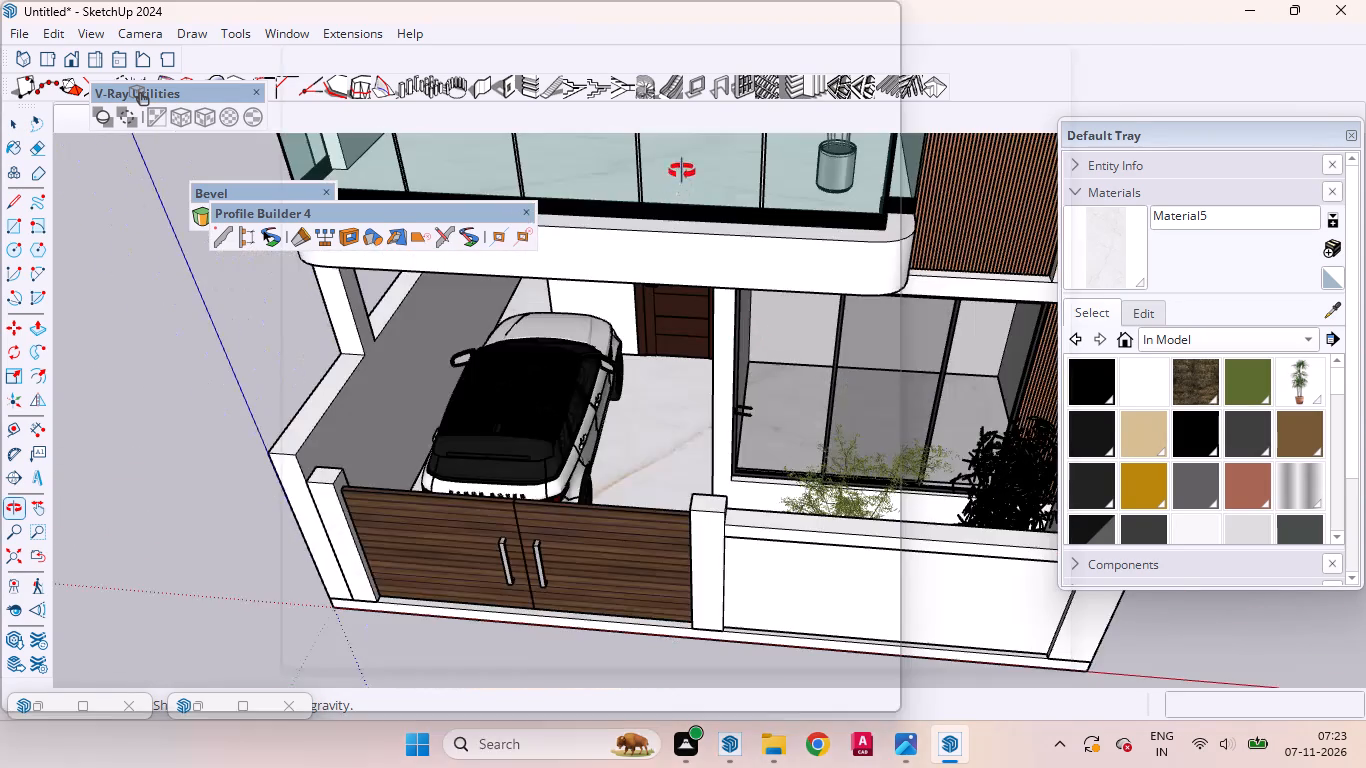
pyautogui.moveTo(682, 171); pyautogui.dragTo(688, 160, button='middle')
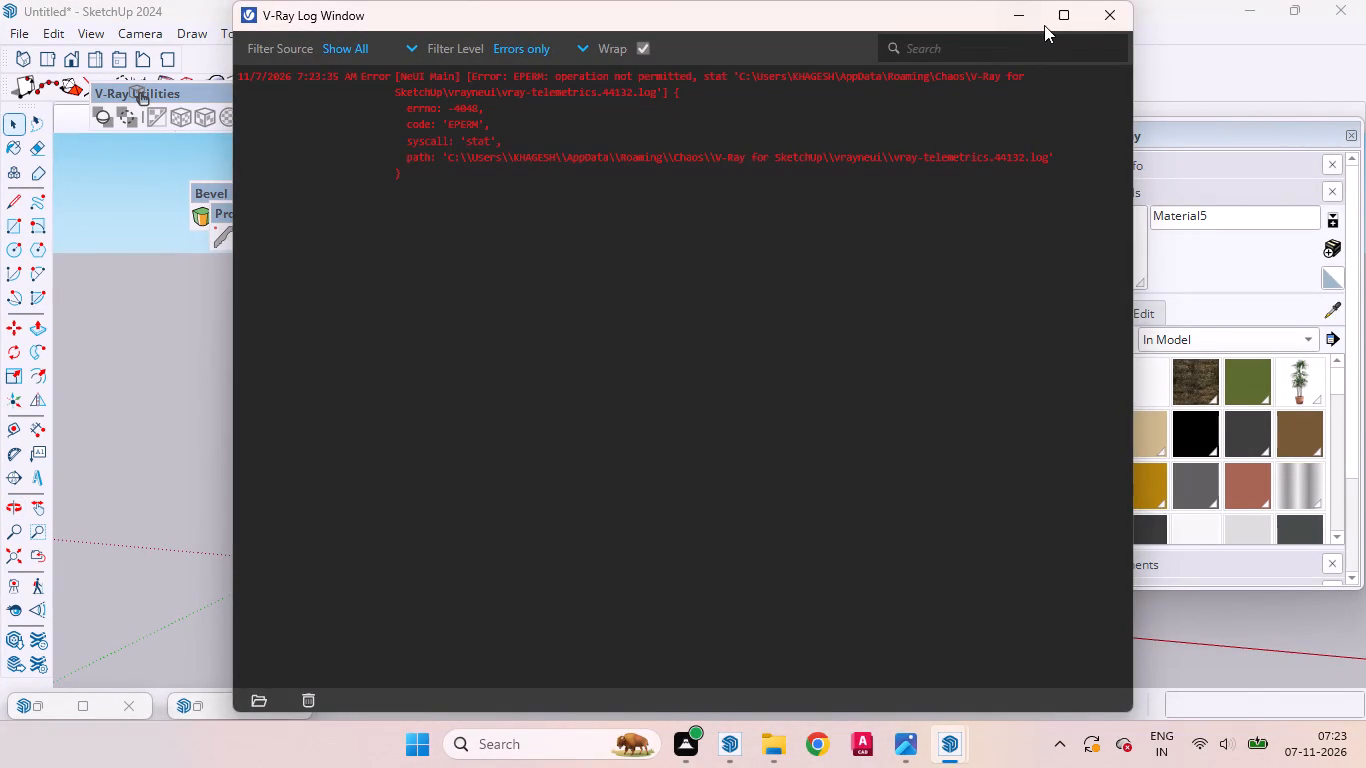
pyautogui.click(1098, 16)
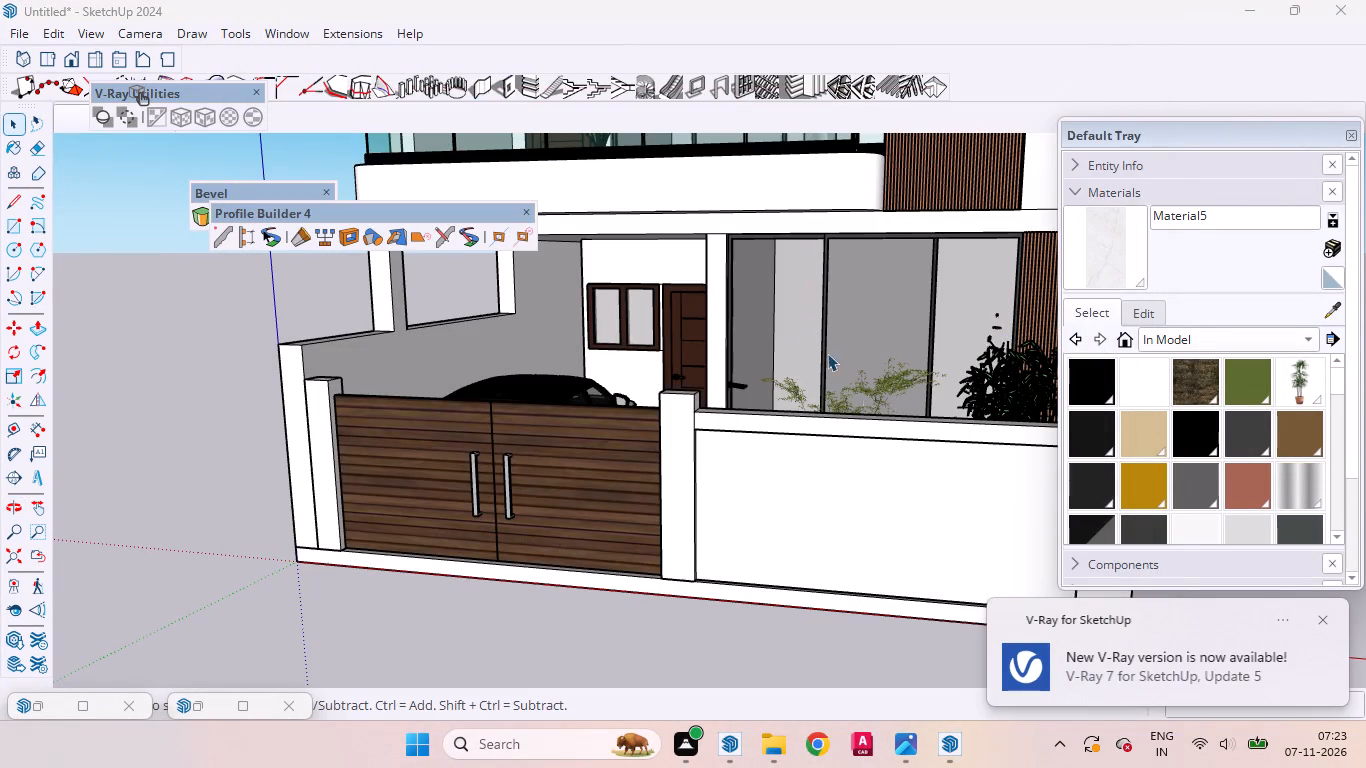
pyautogui.scroll(-14, 853, 379)
pyautogui.scroll(5, 740, 274)
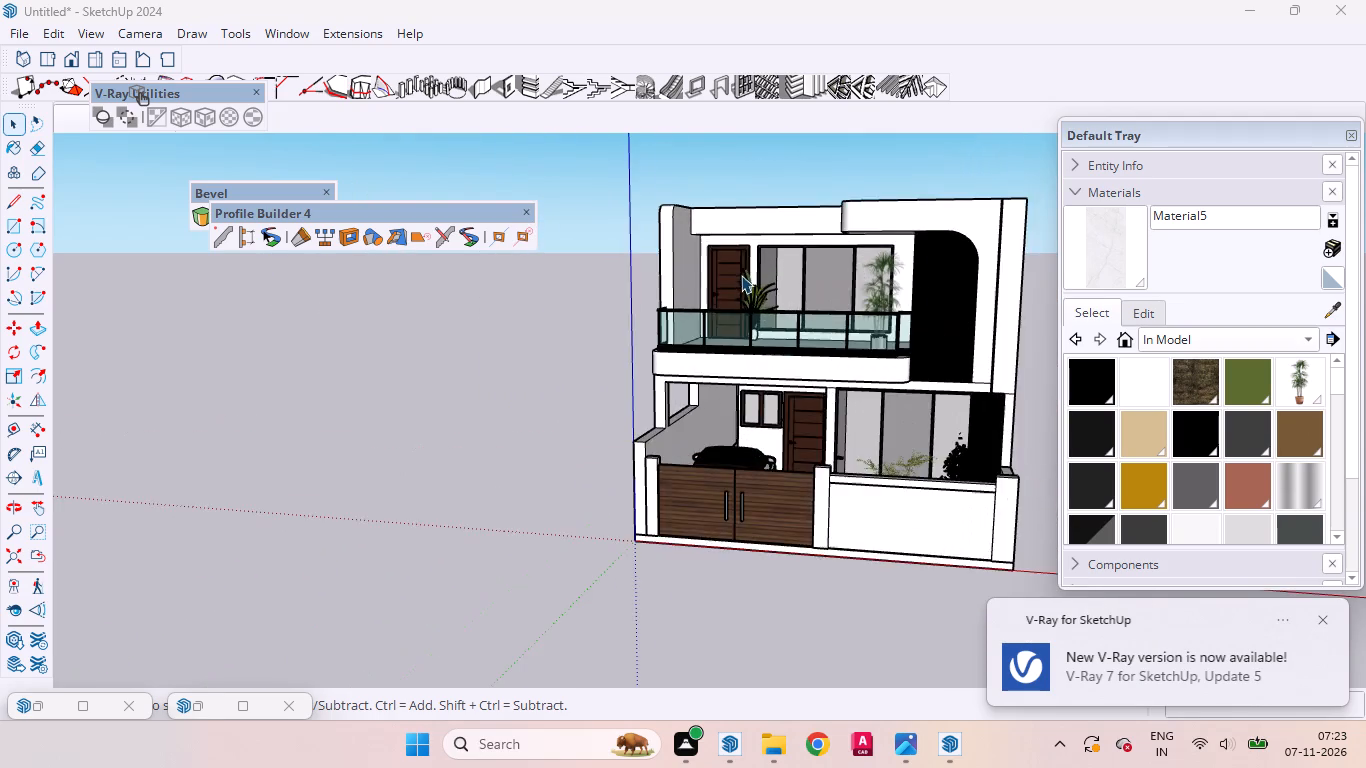
pyautogui.scroll(6, 741, 275)
pyautogui.moveTo(747, 325); pyautogui.dragTo(924, 591, button='middle')
pyautogui.scroll(1, 924, 591)
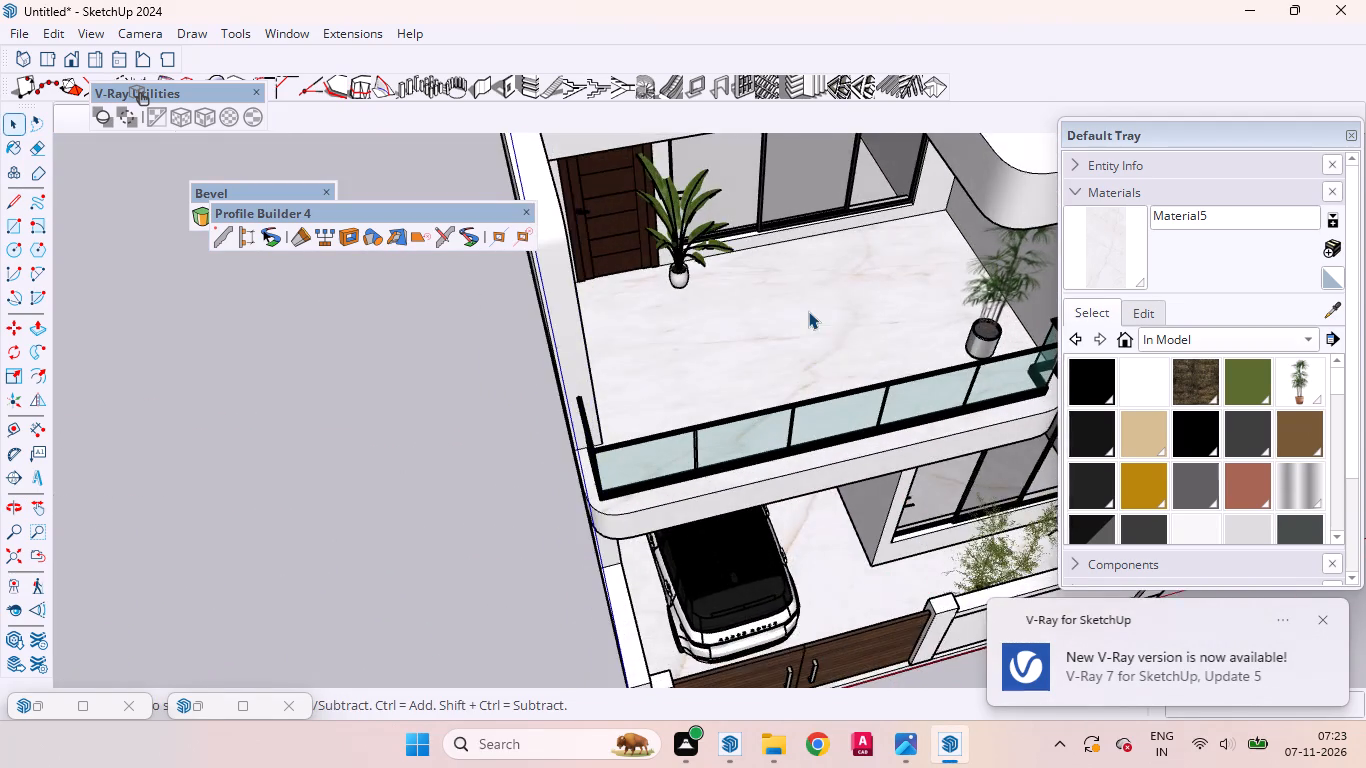
pyautogui.scroll(5, 808, 310)
pyautogui.scroll(-7, 786, 322)
pyautogui.scroll(9, 769, 199)
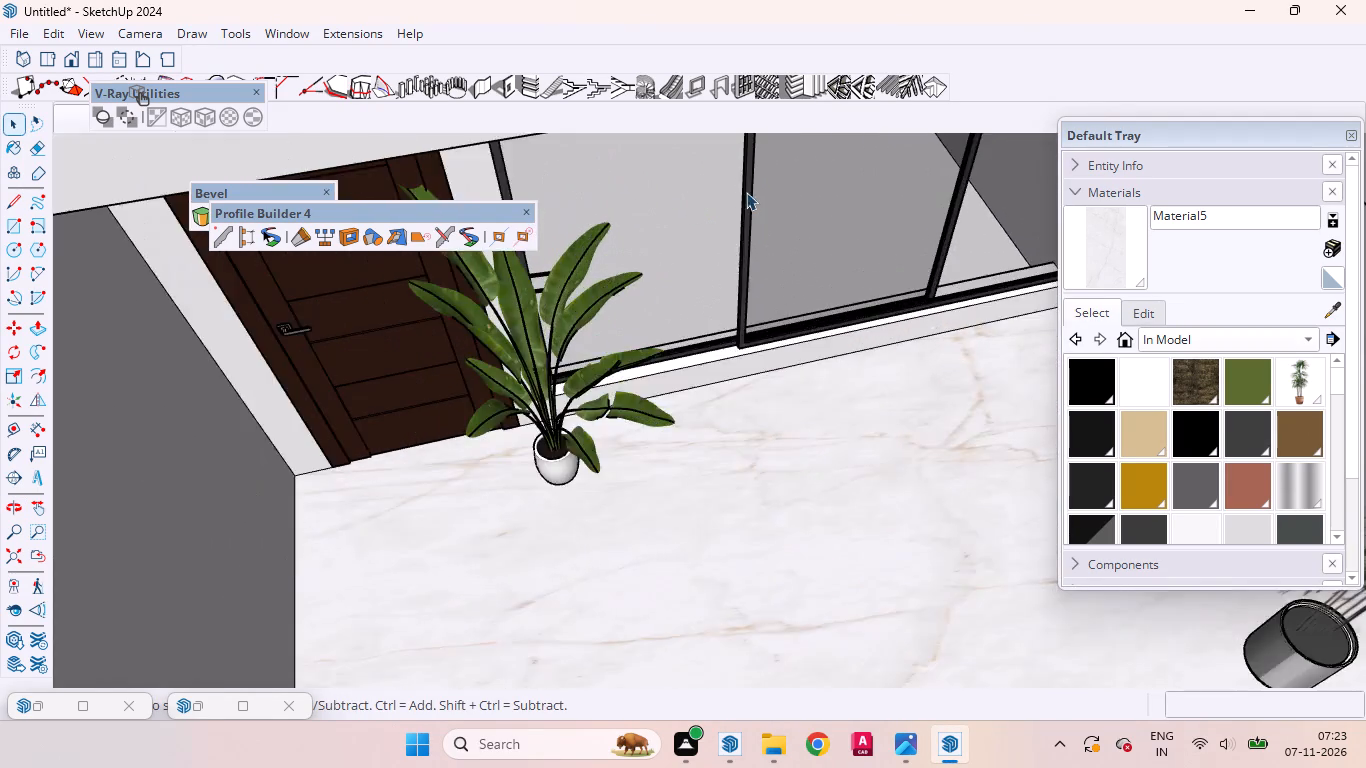
pyautogui.scroll(8, 746, 192)
pyautogui.scroll(-1, 741, 202)
pyautogui.scroll(3, 741, 202)
pyautogui.moveTo(764, 259); pyautogui.dragTo(674, 156, button='middle')
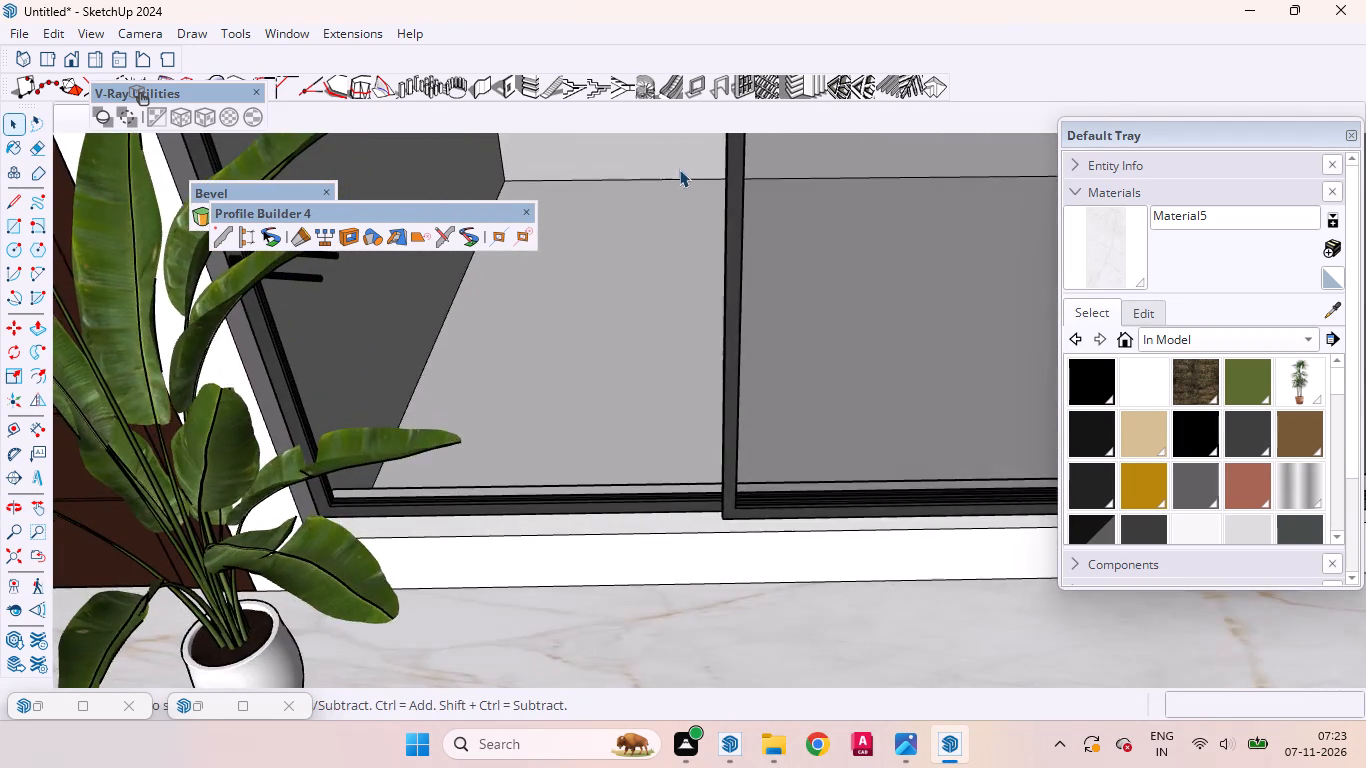
# Hide the first-floor sliding glass door component behind the balcony.
pyautogui.scroll(-17, 685, 194)
pyautogui.scroll(1, 716, 316)
pyautogui.scroll(-2, 716, 317)
pyautogui.click(735, 268)
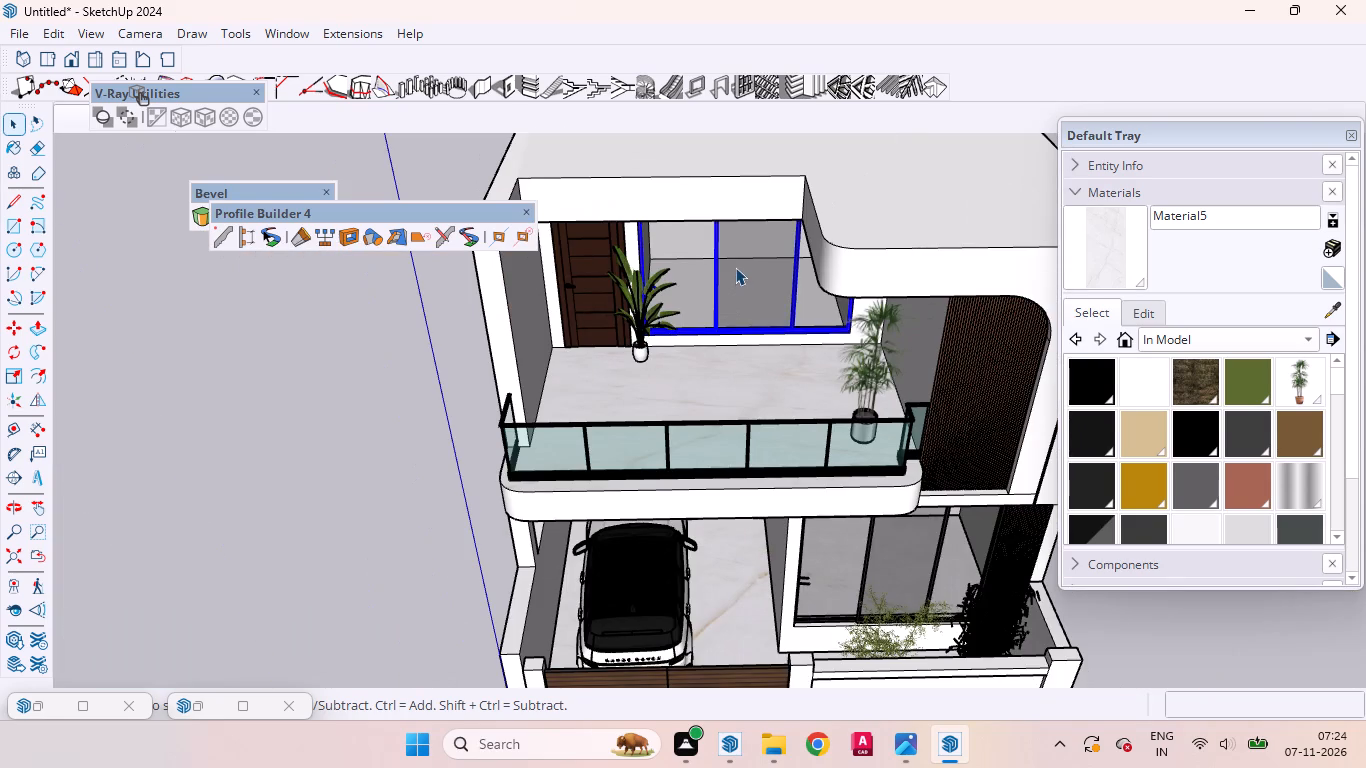
pyautogui.rightClick(735, 267)
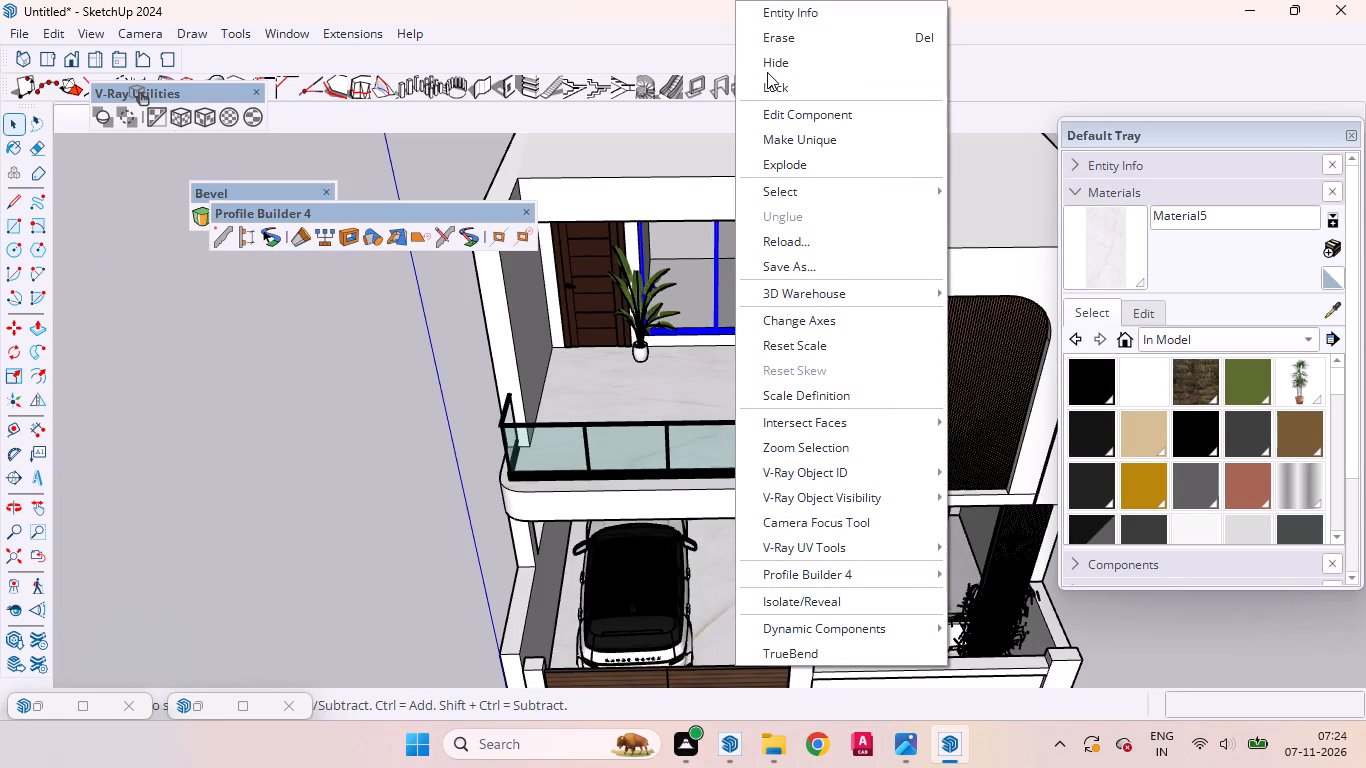
pyautogui.click(767, 62)
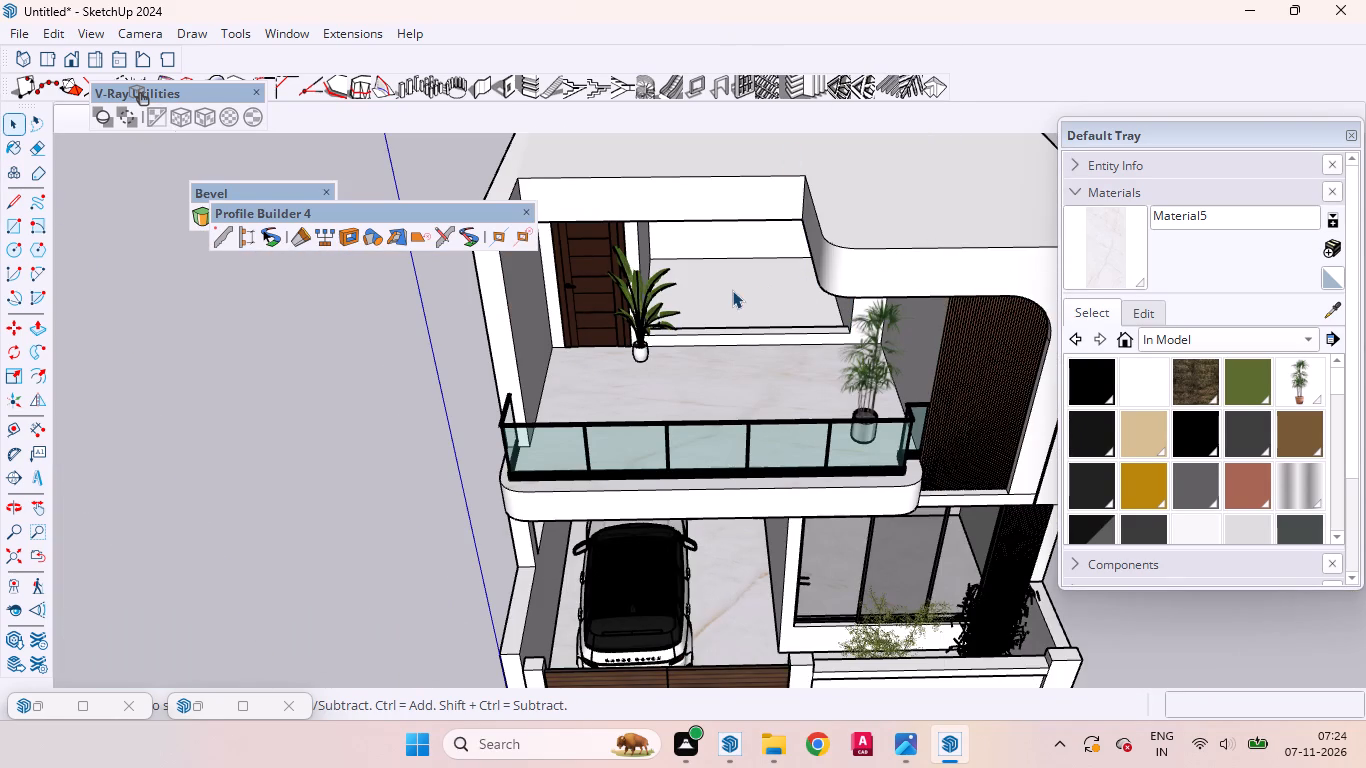
# Inside the house group, paint the first-floor room floor behind the balcony with white marble and apply the V-Ray fitted cubic projection.
pyautogui.click(731, 293)
pyautogui.doubleClick(730, 294)
pyautogui.click(770, 299)
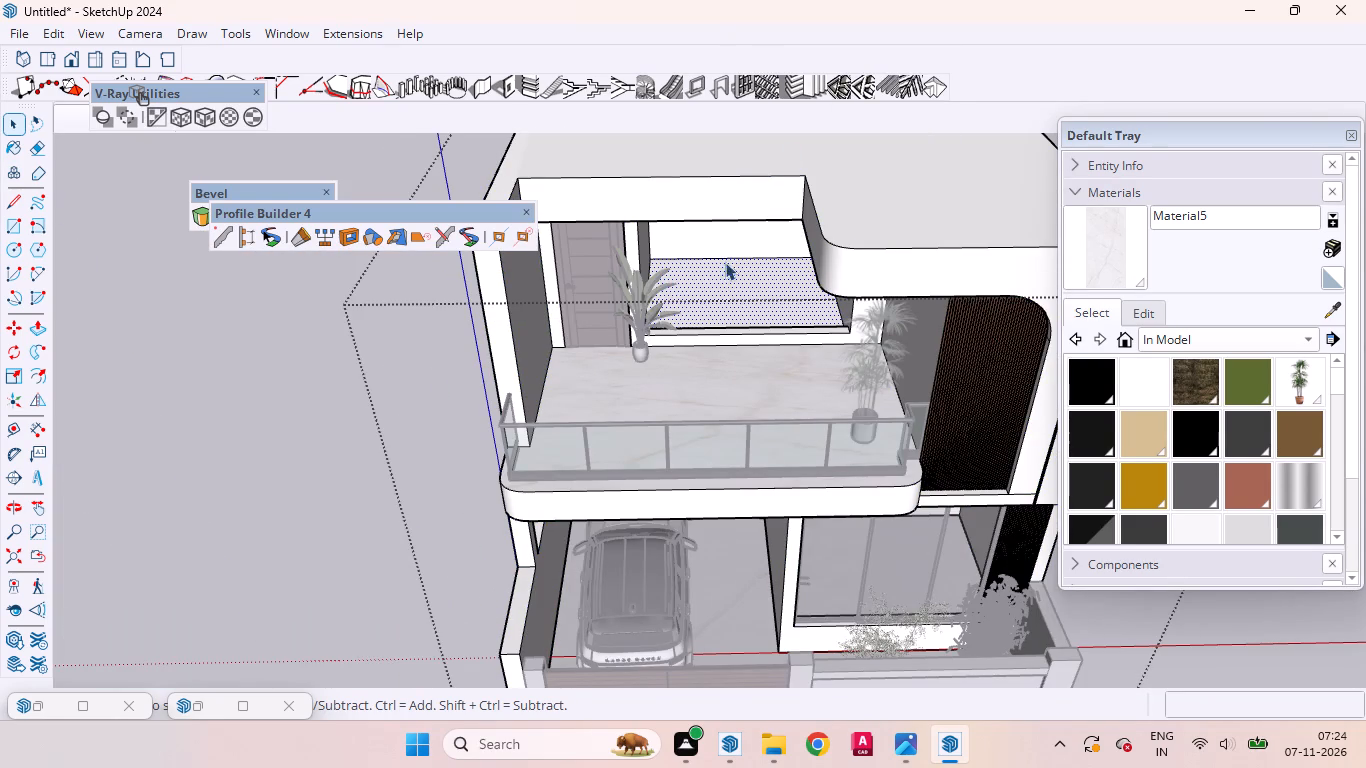
pyautogui.click(1102, 263)
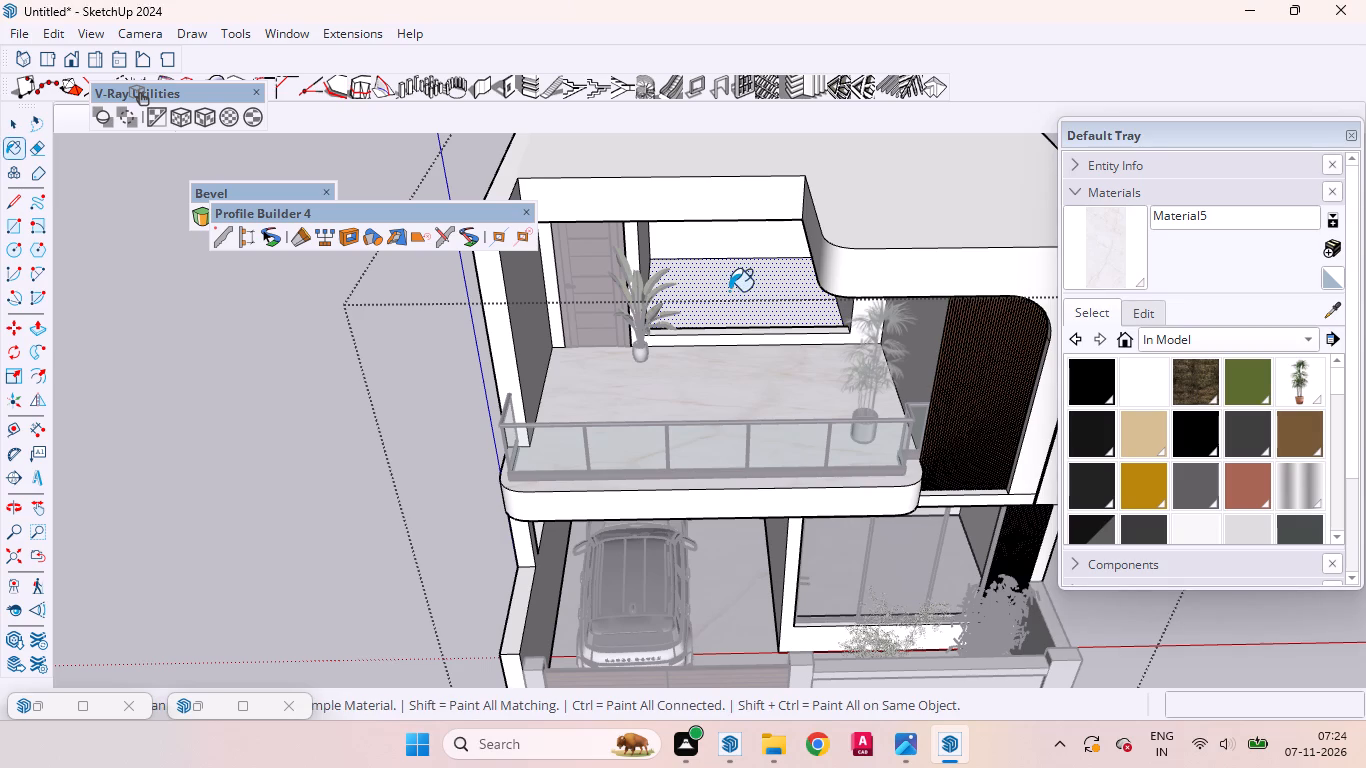
pyautogui.click(729, 291)
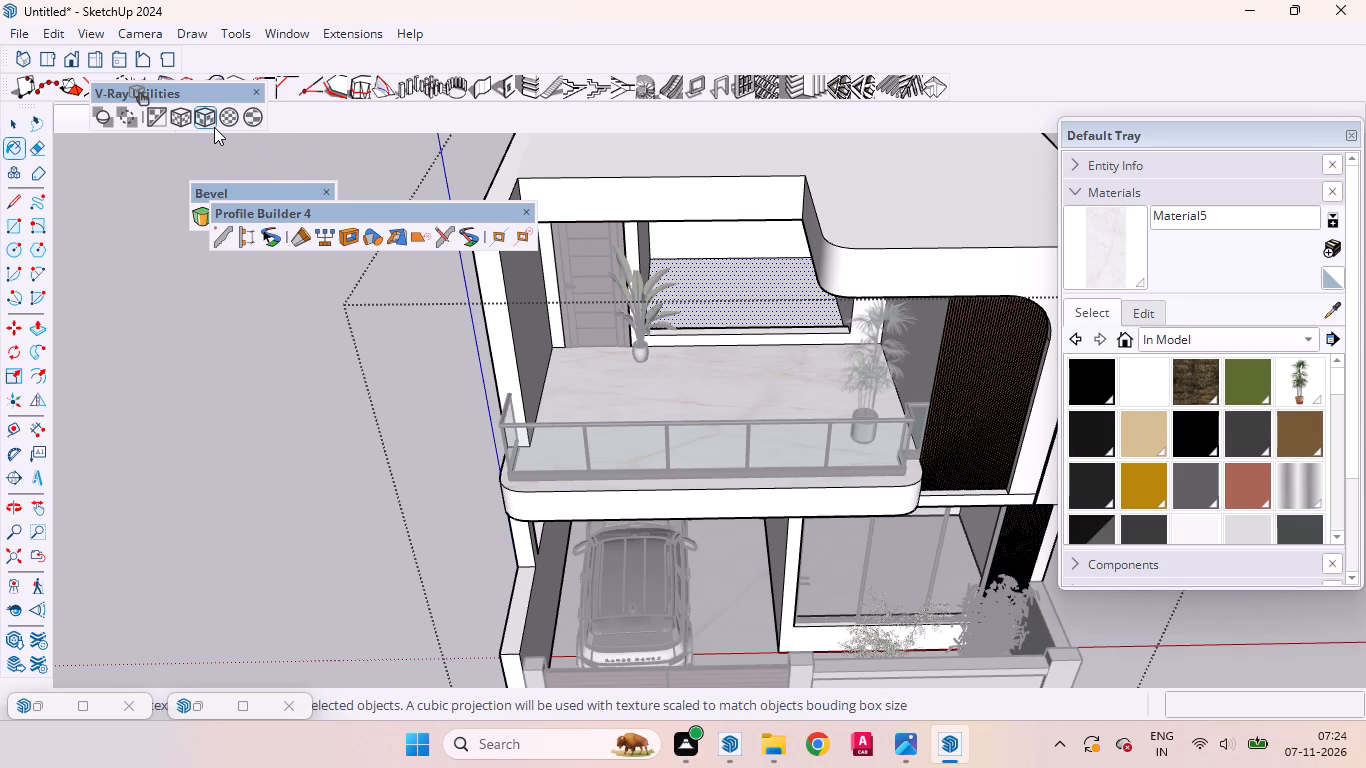
pyautogui.click(210, 123)
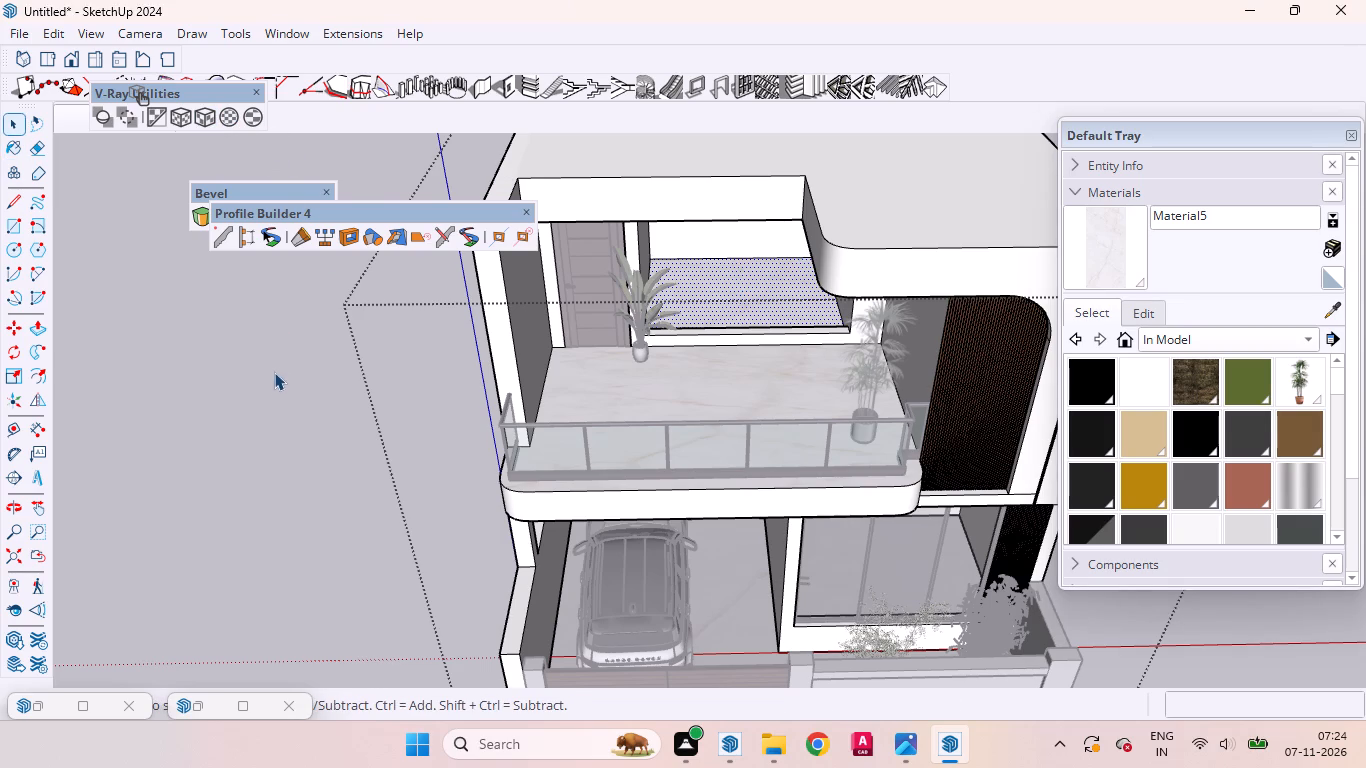
pyautogui.click(273, 374)
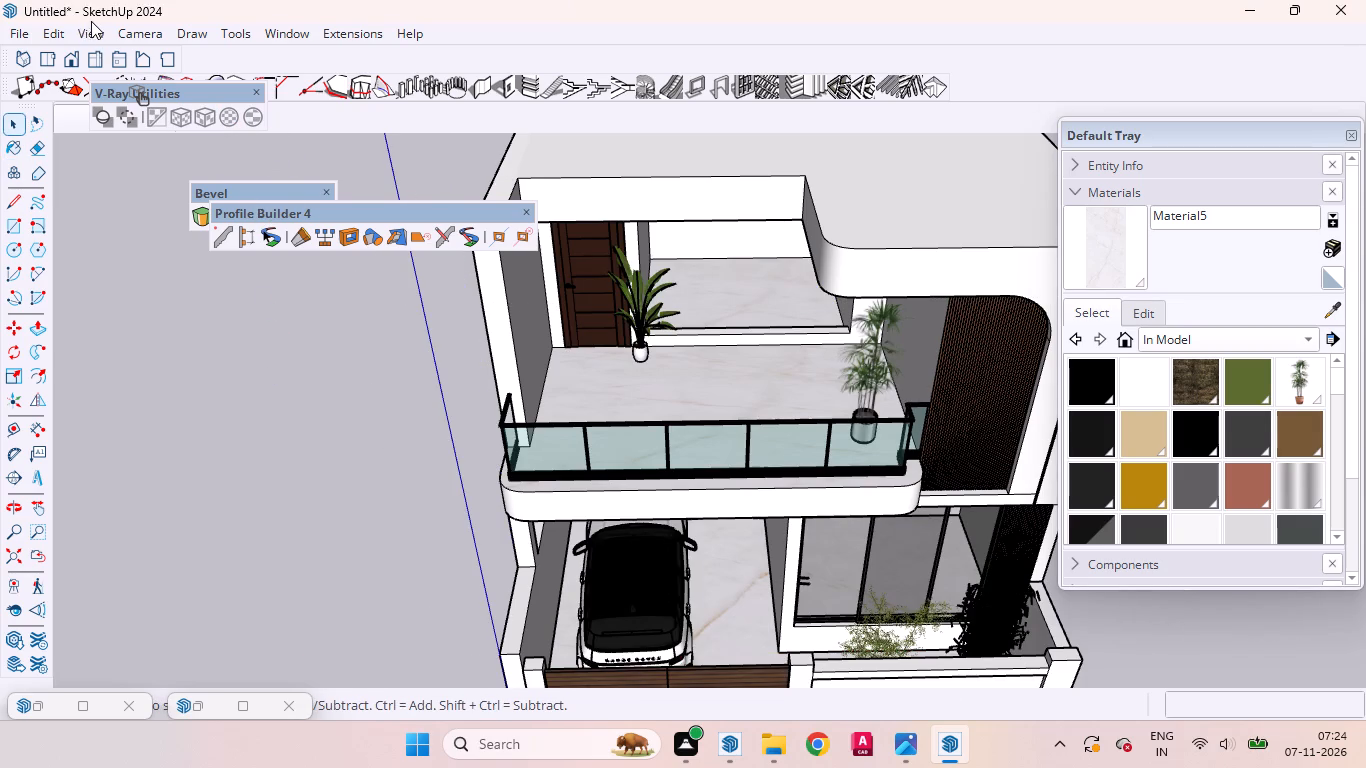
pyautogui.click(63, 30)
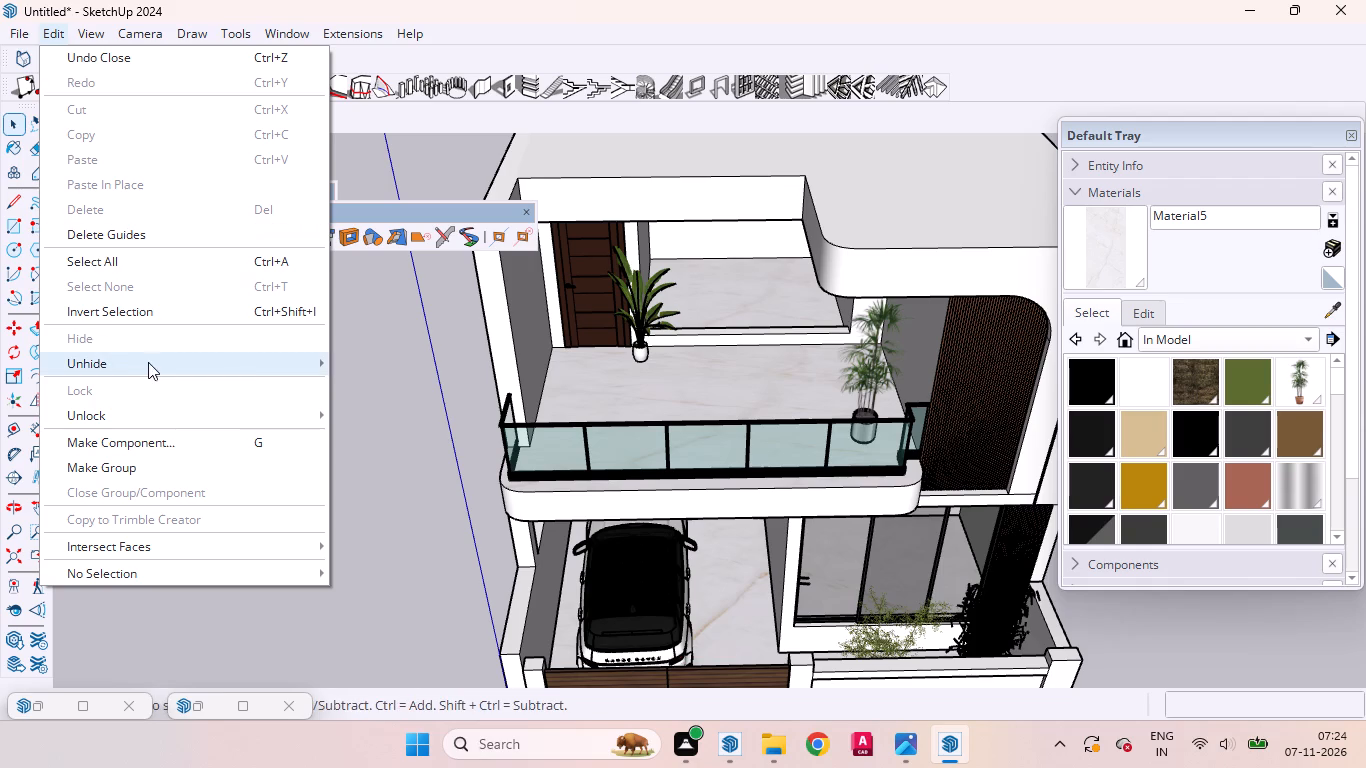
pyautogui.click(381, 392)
# Hide the ground-floor sliding glass door component behind the front plants.
pyautogui.scroll(-8, 596, 306)
pyautogui.scroll(17, 851, 430)
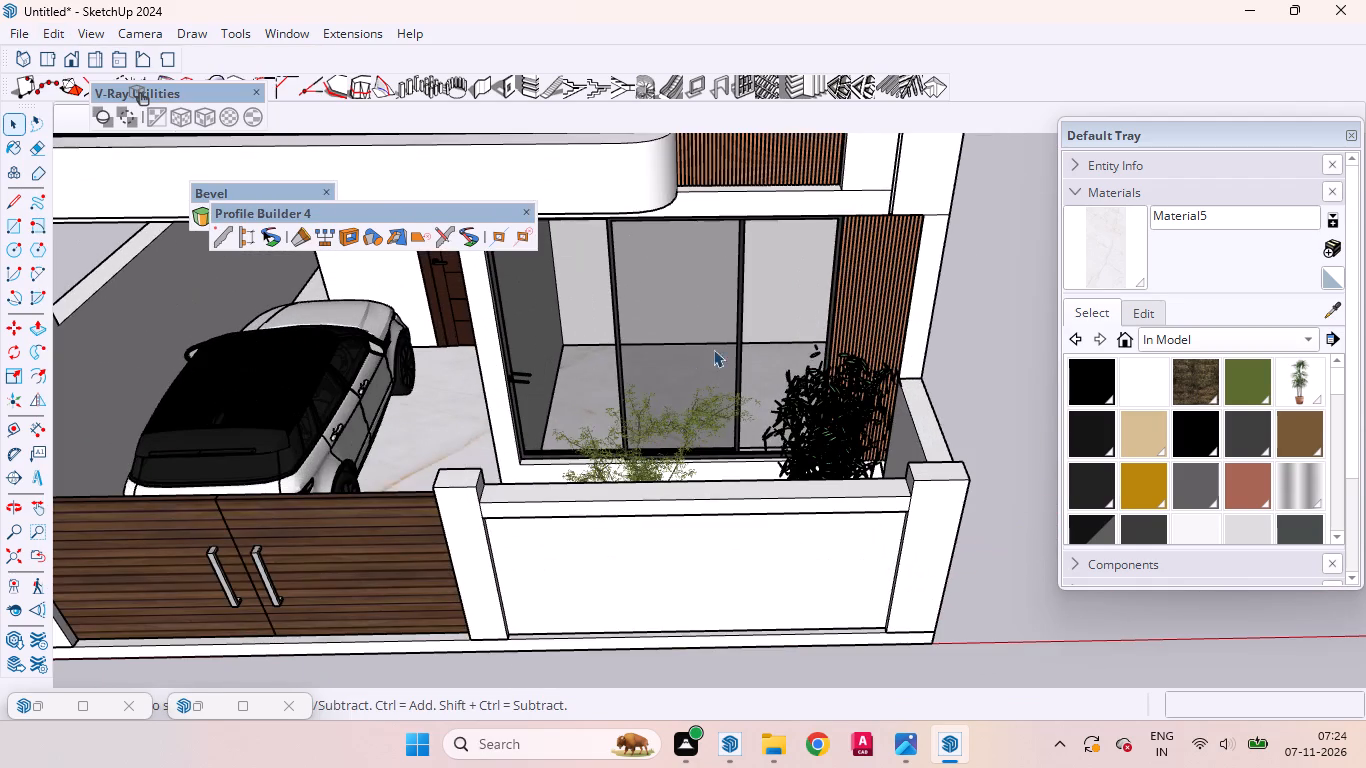
pyautogui.scroll(4, 771, 383)
pyautogui.scroll(-8, 745, 418)
pyautogui.scroll(1, 738, 432)
pyautogui.scroll(-1, 737, 436)
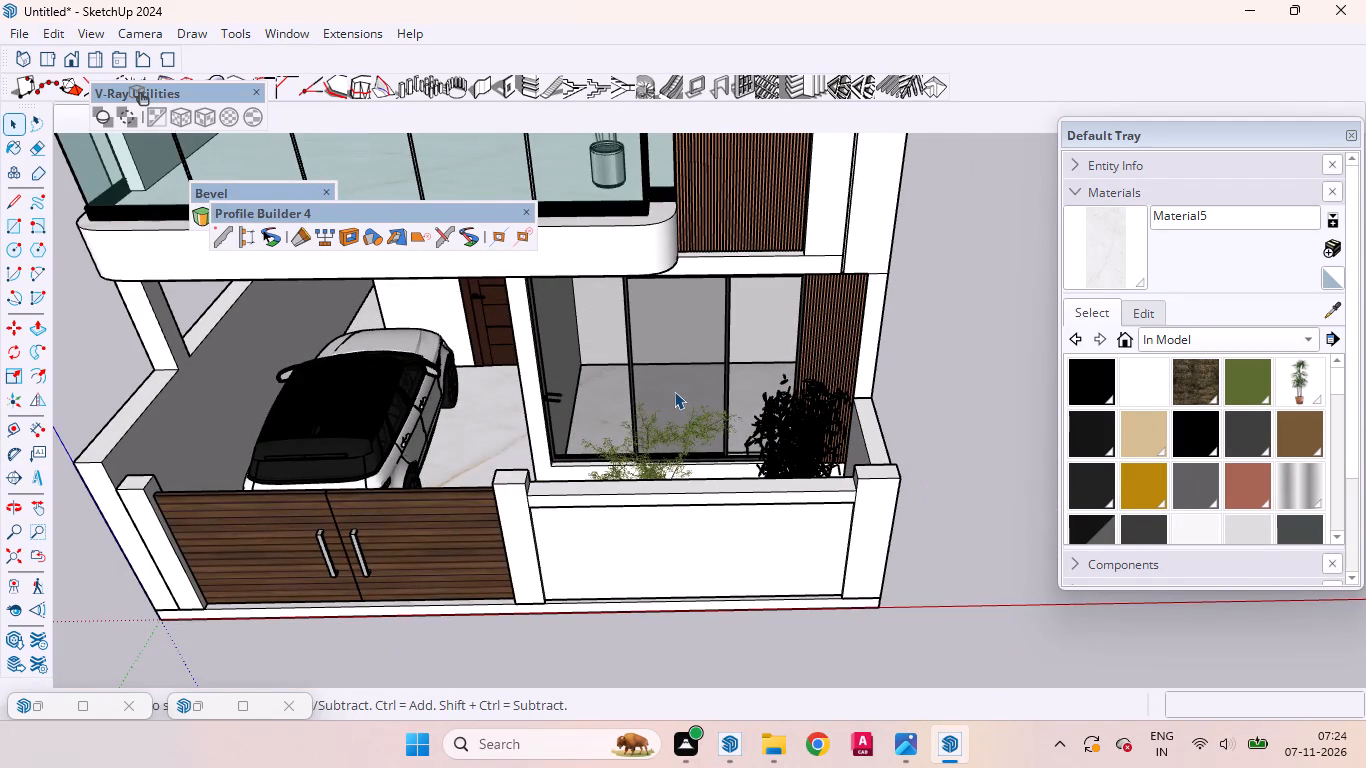
pyautogui.click(668, 386)
pyautogui.rightClick(668, 386)
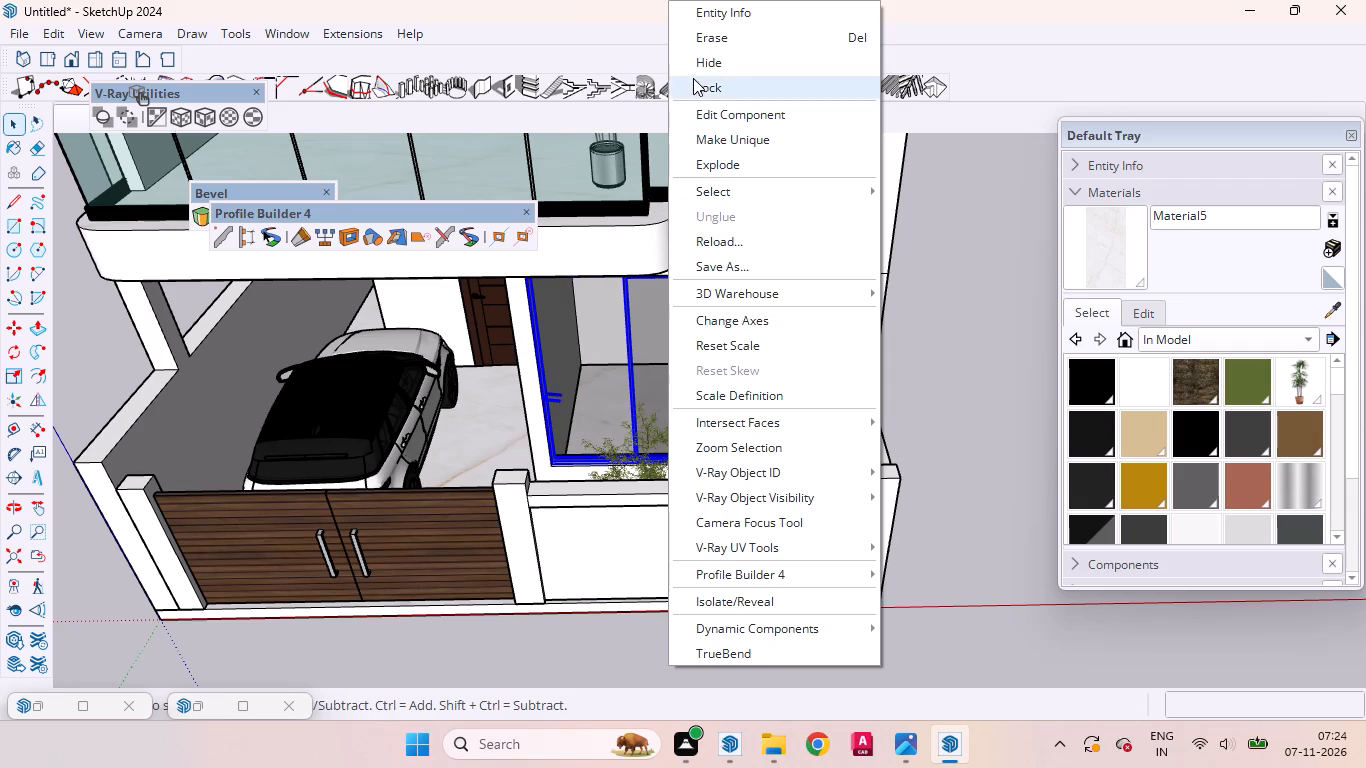
pyautogui.click(696, 63)
# Unhide the ground-floor sliding glass door component behind the front plants.
pyautogui.click(1098, 256)
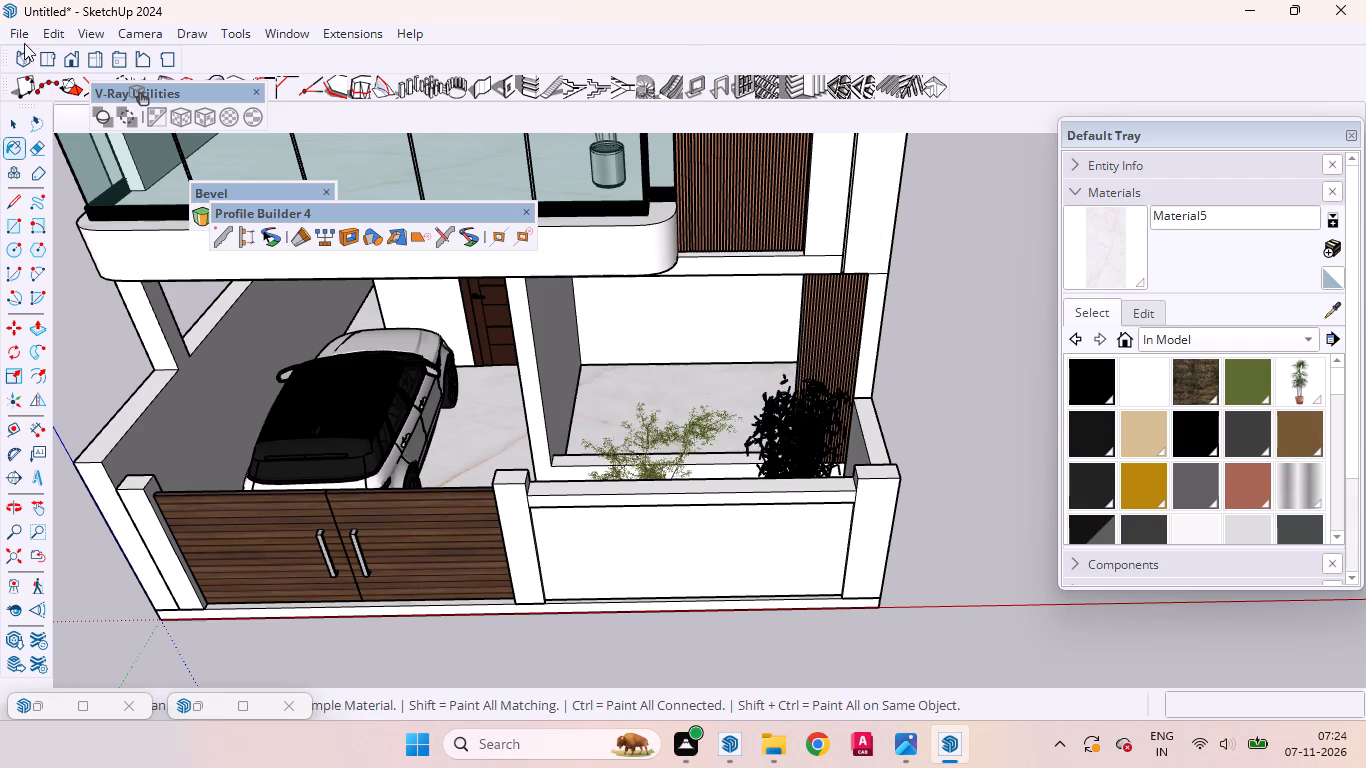
pyautogui.click(10, 128)
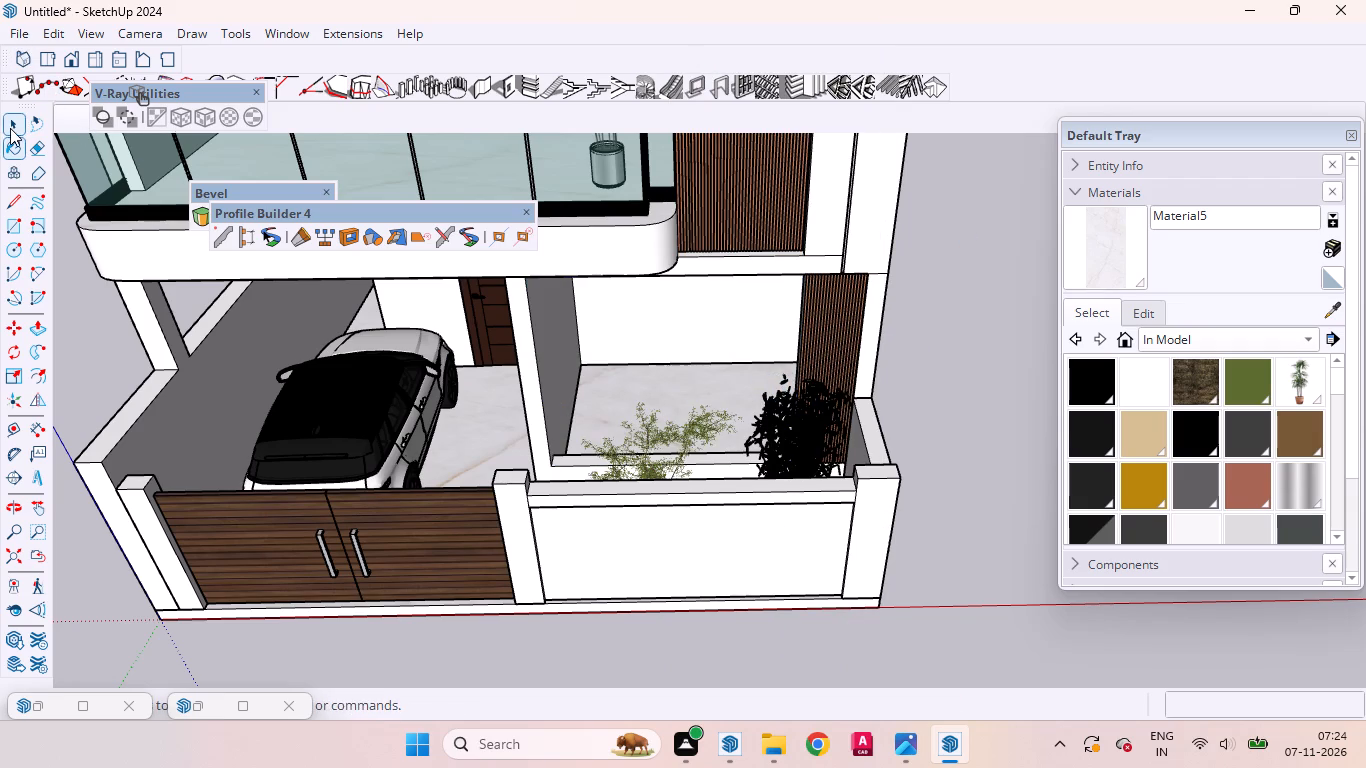
pyautogui.click(42, 34)
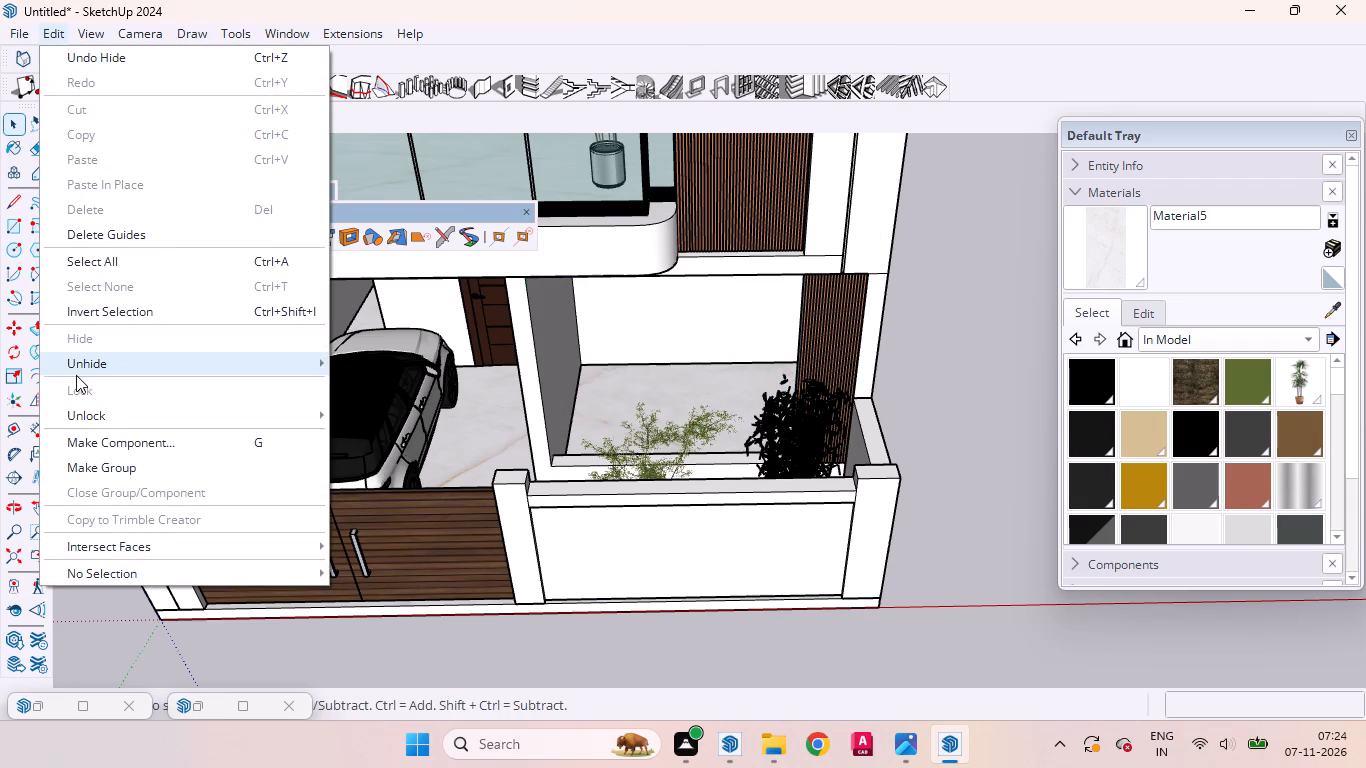
pyautogui.click(394, 381)
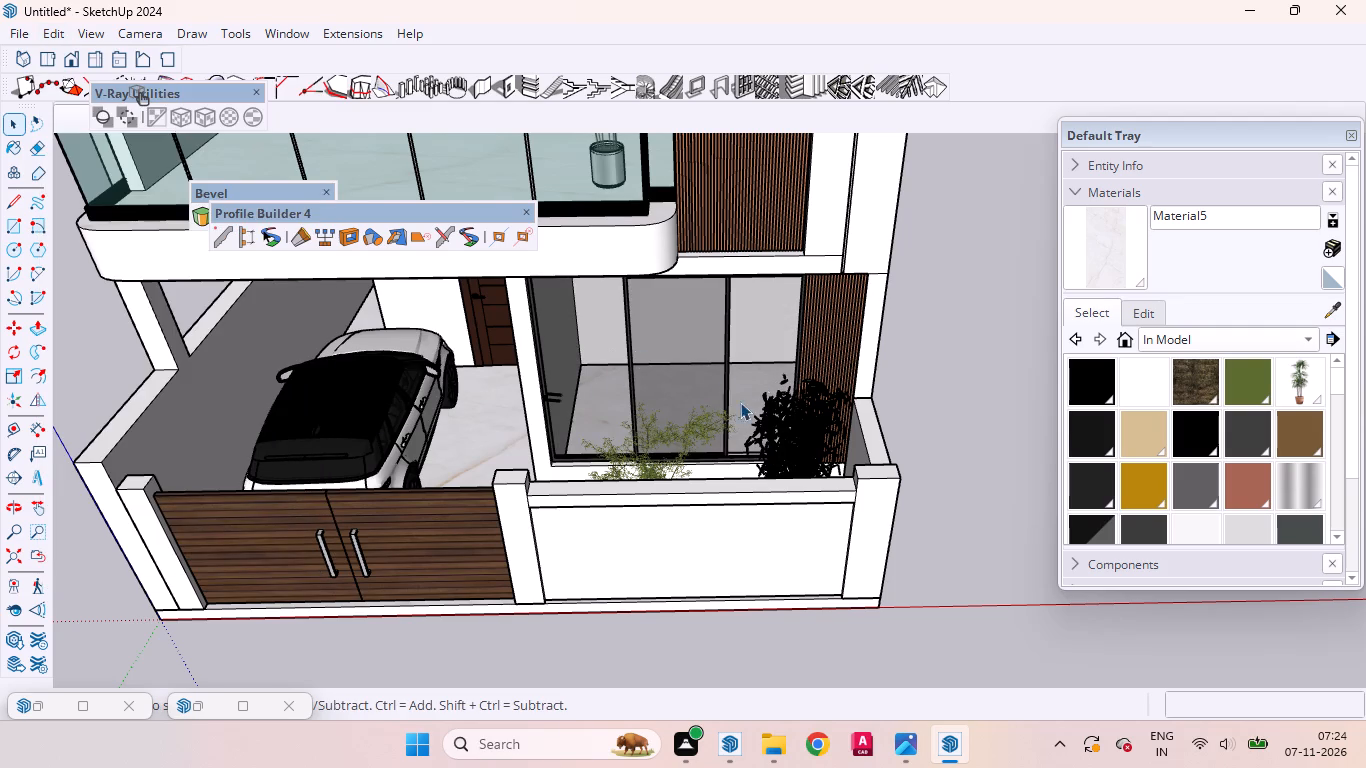
# Examine the ground-floor room, car porch and balcony with their marble floors from the front at several viewing heights.
pyautogui.scroll(3, 747, 365)
pyautogui.moveTo(666, 419); pyautogui.dragTo(705, 377, button='middle')
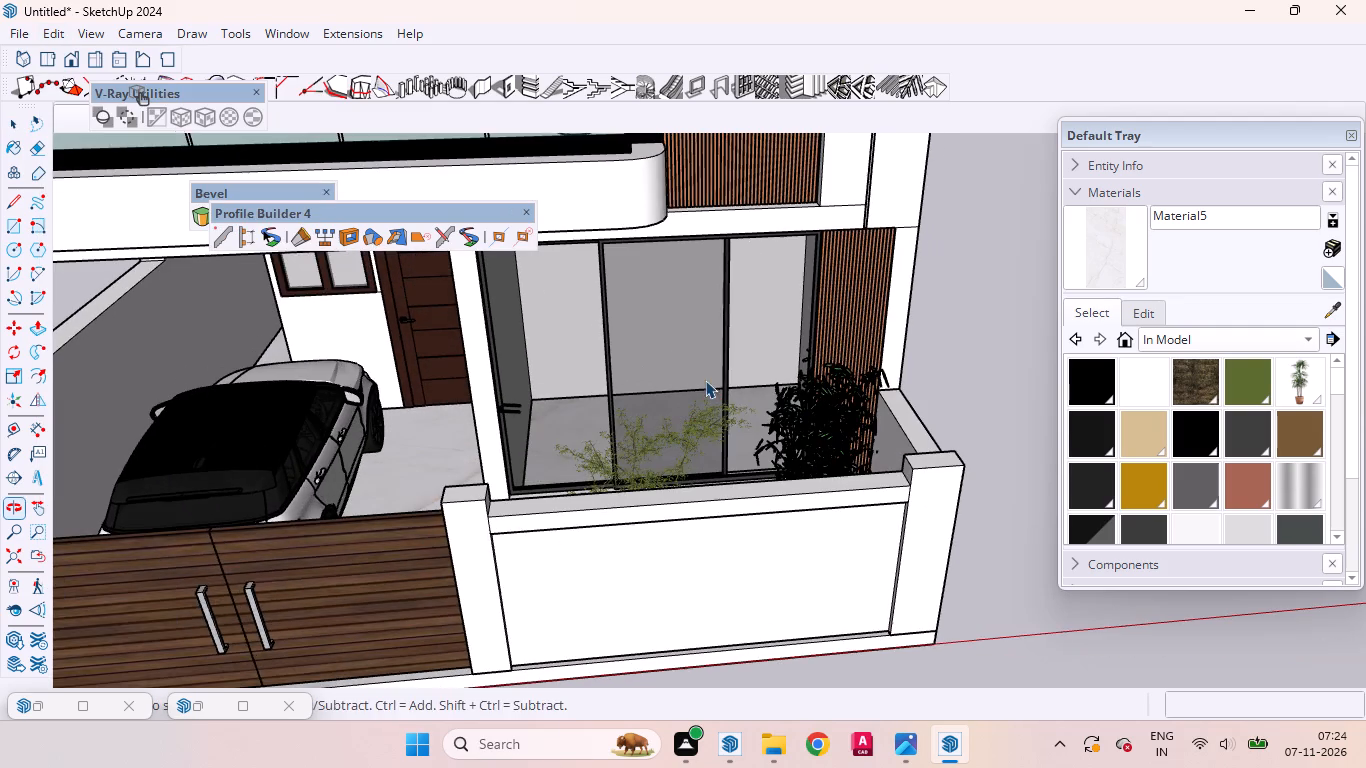
pyautogui.moveTo(706, 392); pyautogui.dragTo(652, 393, button='middle')
pyautogui.middleClick(652, 392)
pyautogui.scroll(-2, 663, 416)
pyautogui.moveTo(607, 399); pyautogui.dragTo(632, 395, button='middle')
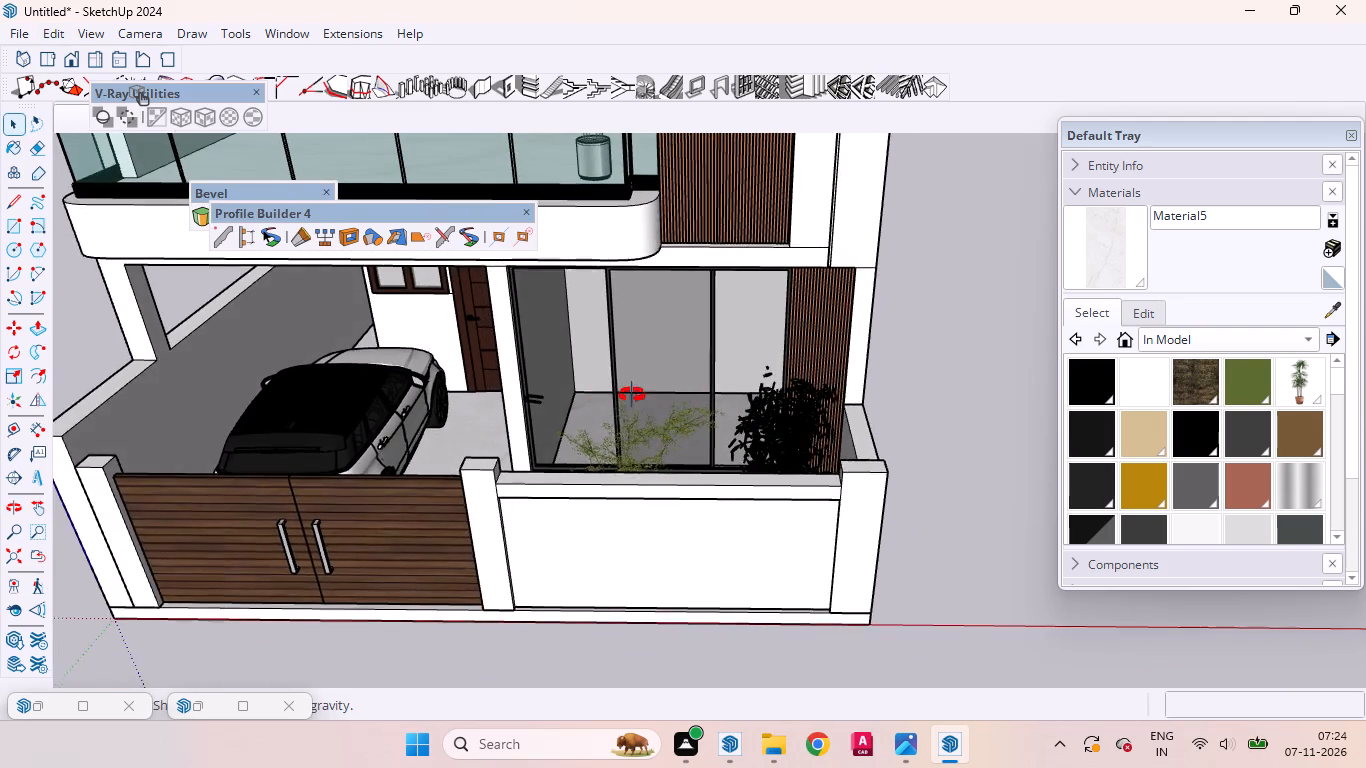
pyautogui.moveTo(632, 395); pyautogui.dragTo(675, 384, button='middle')
pyautogui.scroll(-4, 675, 377)
pyautogui.scroll(4, 661, 332)
pyautogui.scroll(-2, 661, 332)
pyautogui.scroll(1, 661, 332)
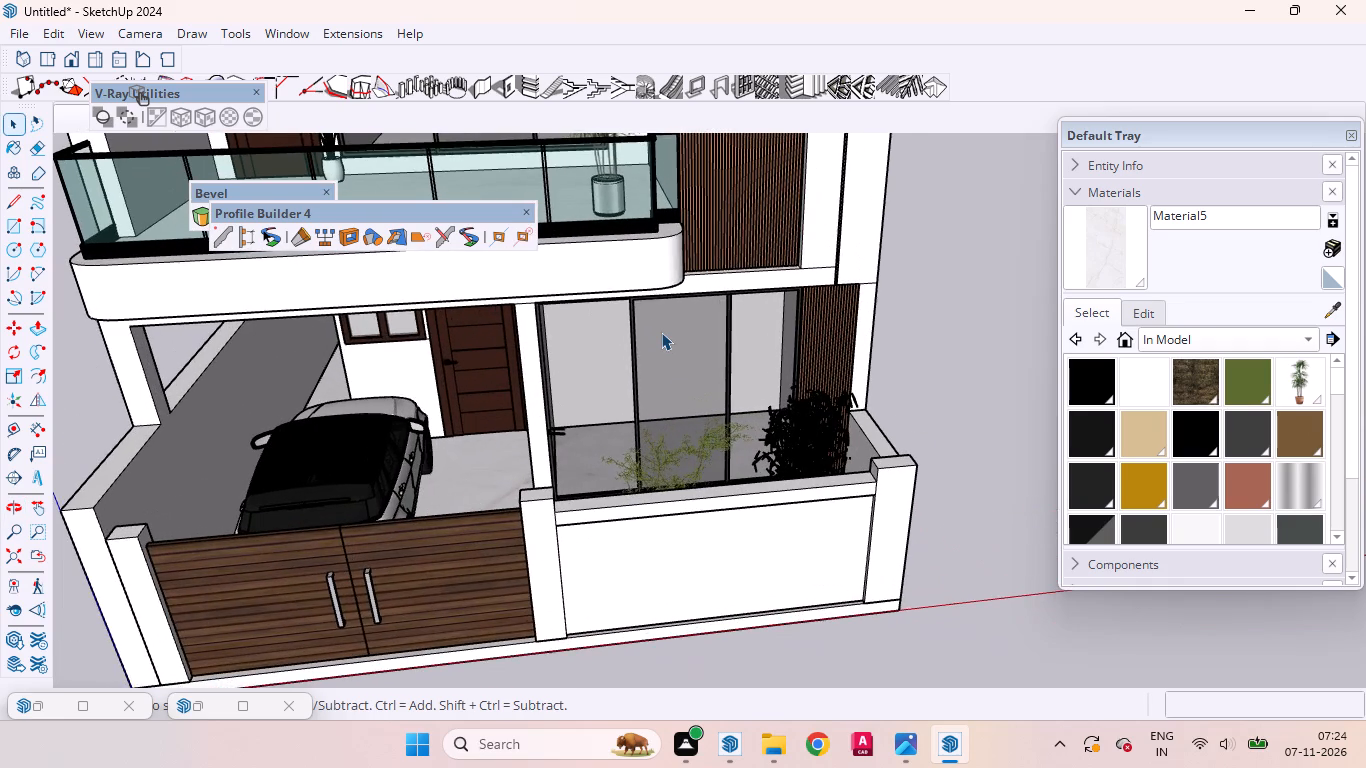
pyautogui.moveTo(673, 370); pyautogui.dragTo(651, 483, button='middle')
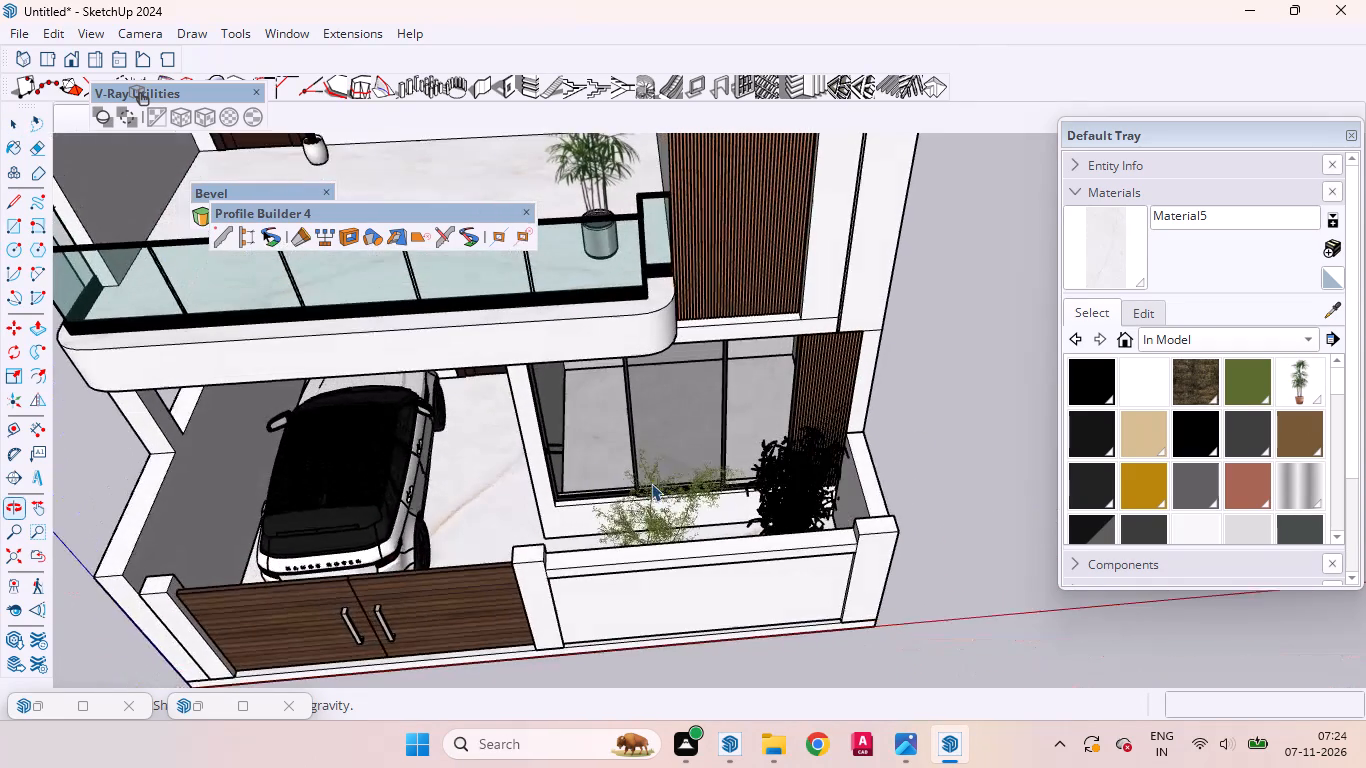
pyautogui.moveTo(651, 483); pyautogui.dragTo(651, 484, button='middle')
pyautogui.scroll(-3, 656, 447)
pyautogui.scroll(3, 656, 450)
pyautogui.scroll(-1, 657, 448)
pyautogui.scroll(2, 657, 448)
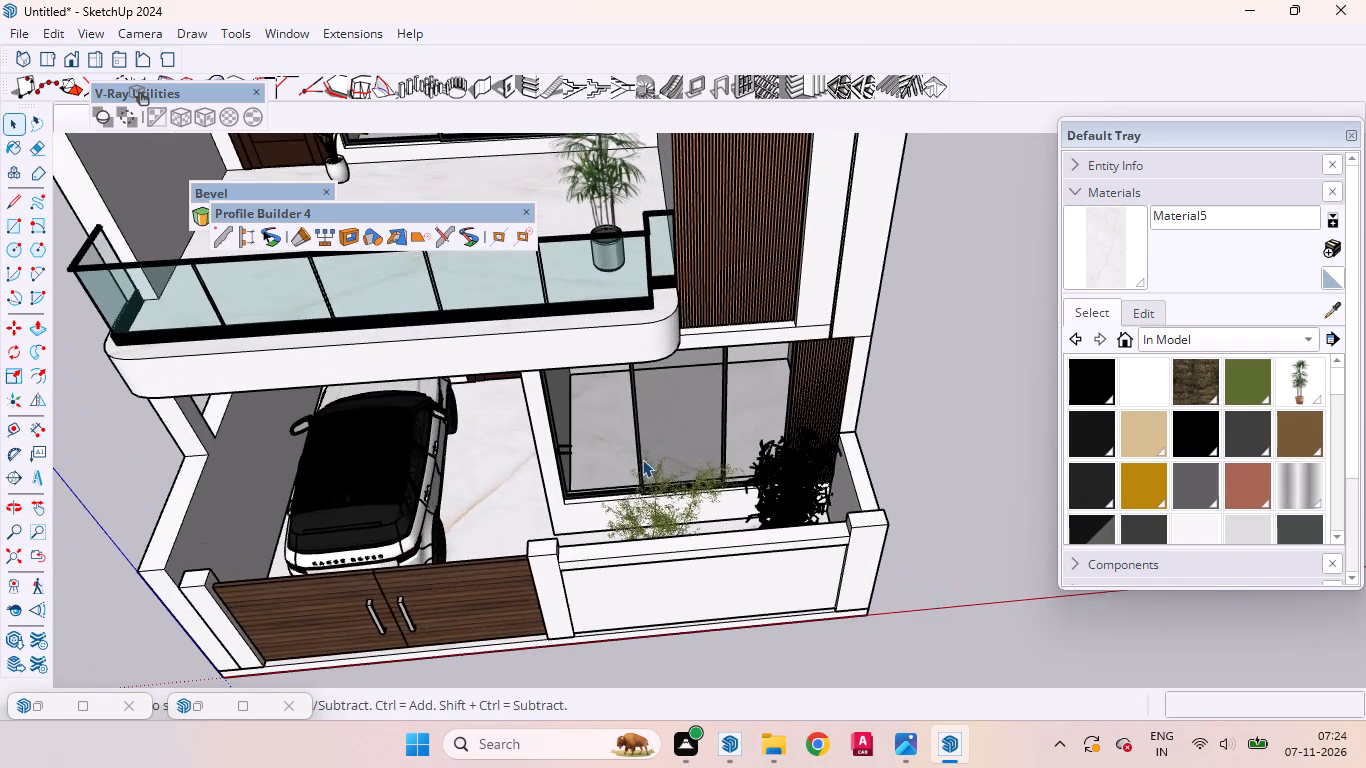
# Examine the whole house exterior, including the roof, balcony, side wall and slatted front panels, from several angles.
pyautogui.moveTo(686, 453); pyautogui.dragTo(503, 331, button='middle')
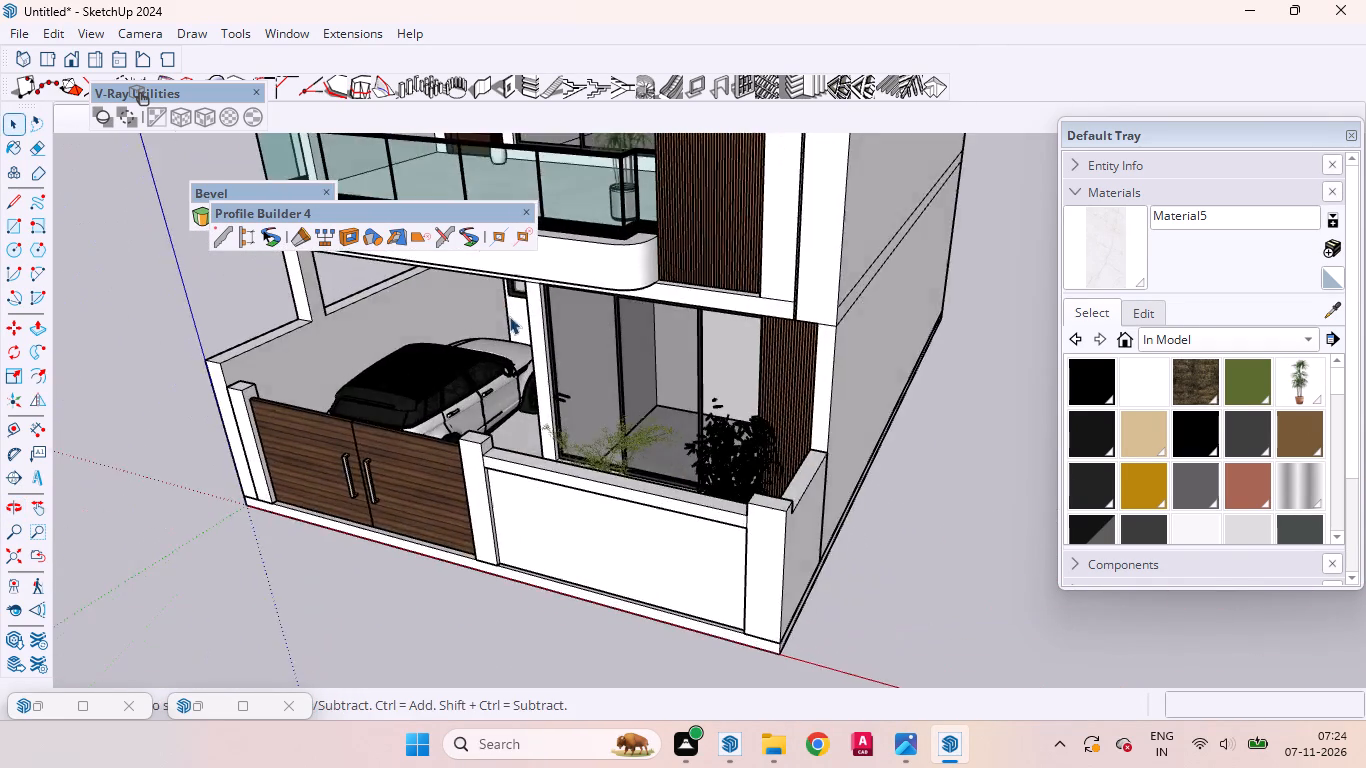
pyautogui.scroll(-4, 580, 396)
pyautogui.moveTo(676, 466); pyautogui.dragTo(682, 528, button='middle')
pyautogui.scroll(-4, 713, 496)
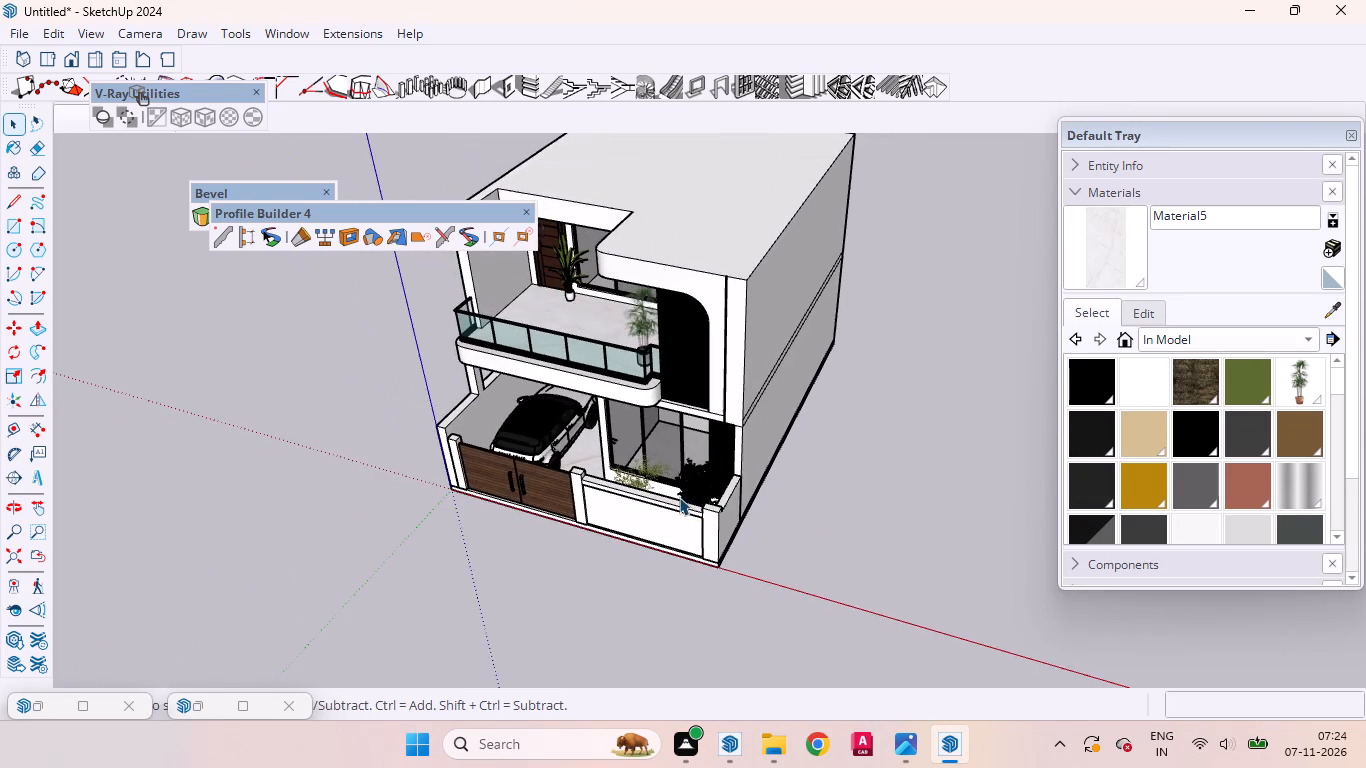
pyautogui.scroll(5, 684, 479)
pyautogui.moveTo(716, 452); pyautogui.dragTo(605, 460, button='middle')
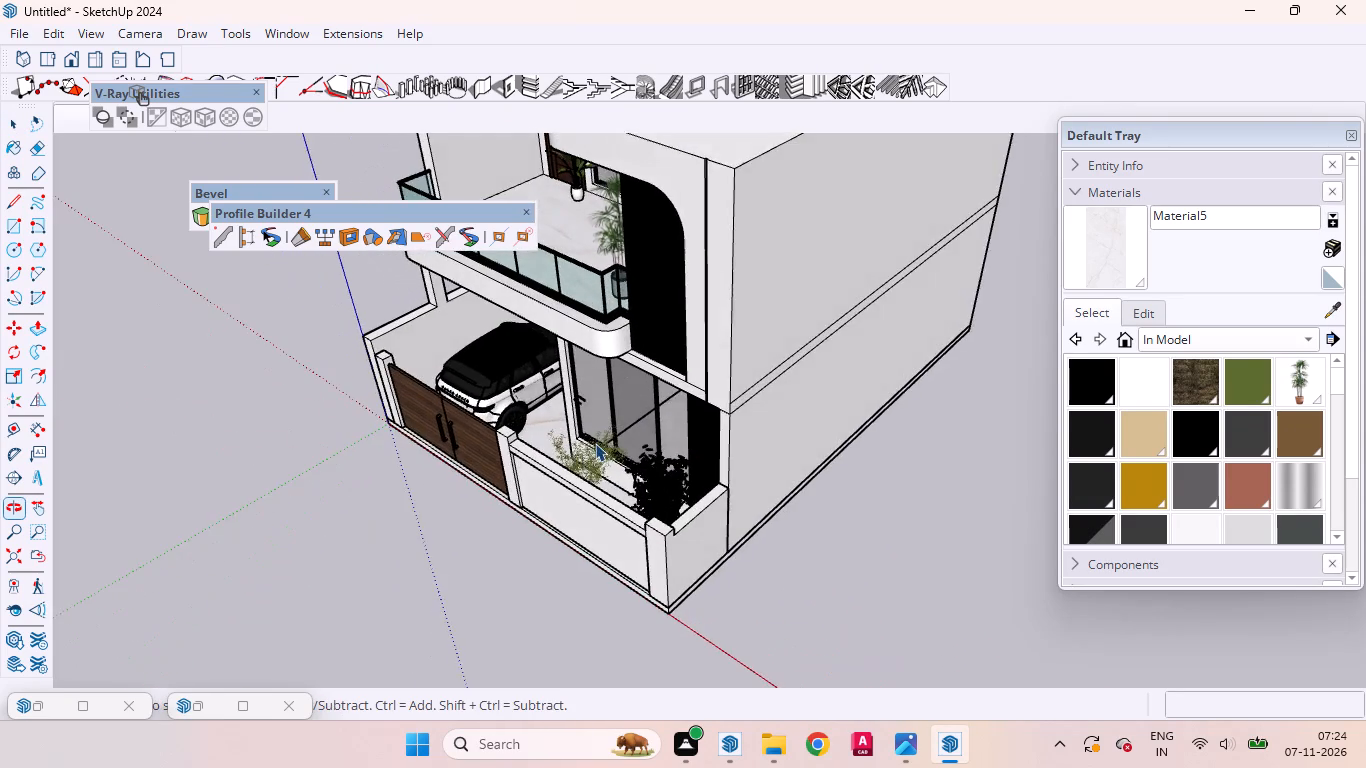
pyautogui.scroll(-2, 595, 443)
pyautogui.scroll(1, 595, 443)
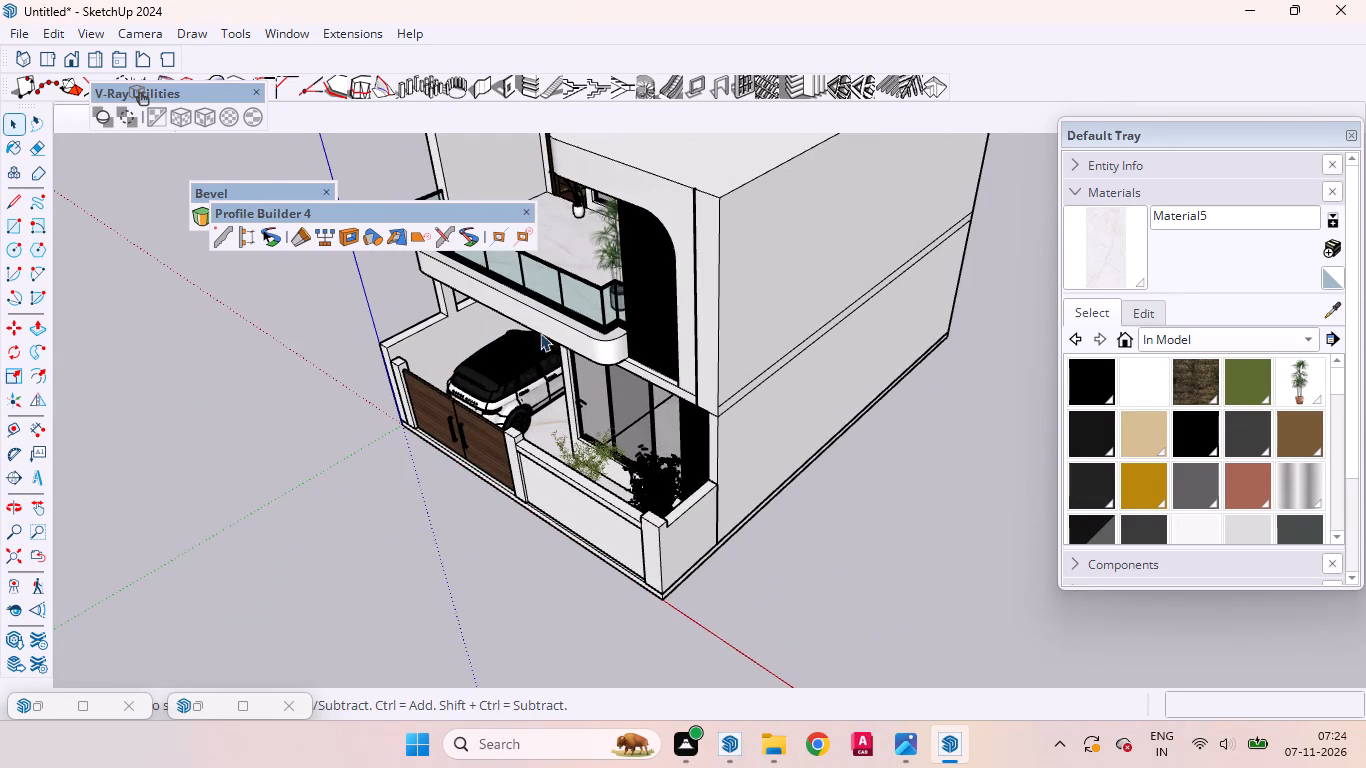
pyautogui.scroll(-5, 578, 430)
pyautogui.scroll(-5, 611, 533)
pyautogui.scroll(2, 580, 333)
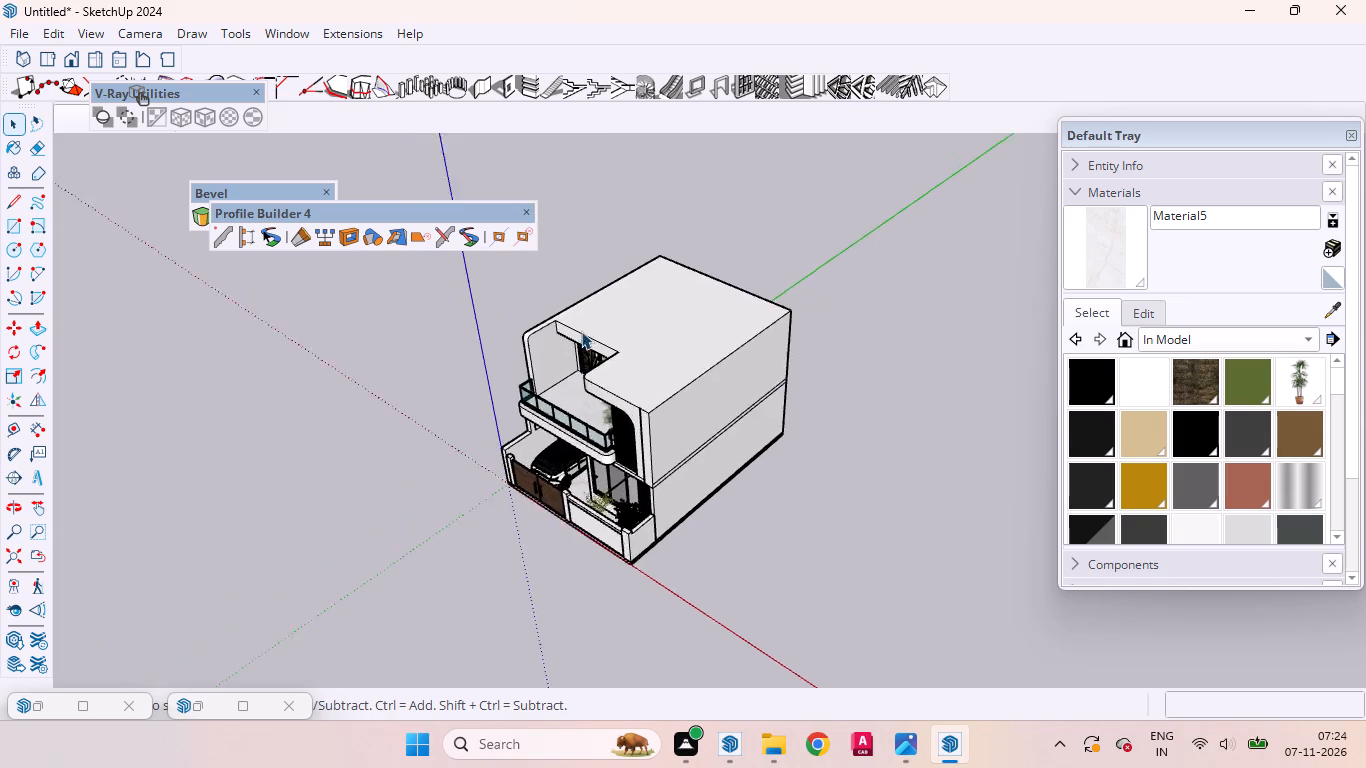
pyautogui.scroll(10, 581, 331)
pyautogui.scroll(-1, 623, 347)
pyautogui.scroll(3, 623, 347)
pyautogui.scroll(-2, 623, 347)
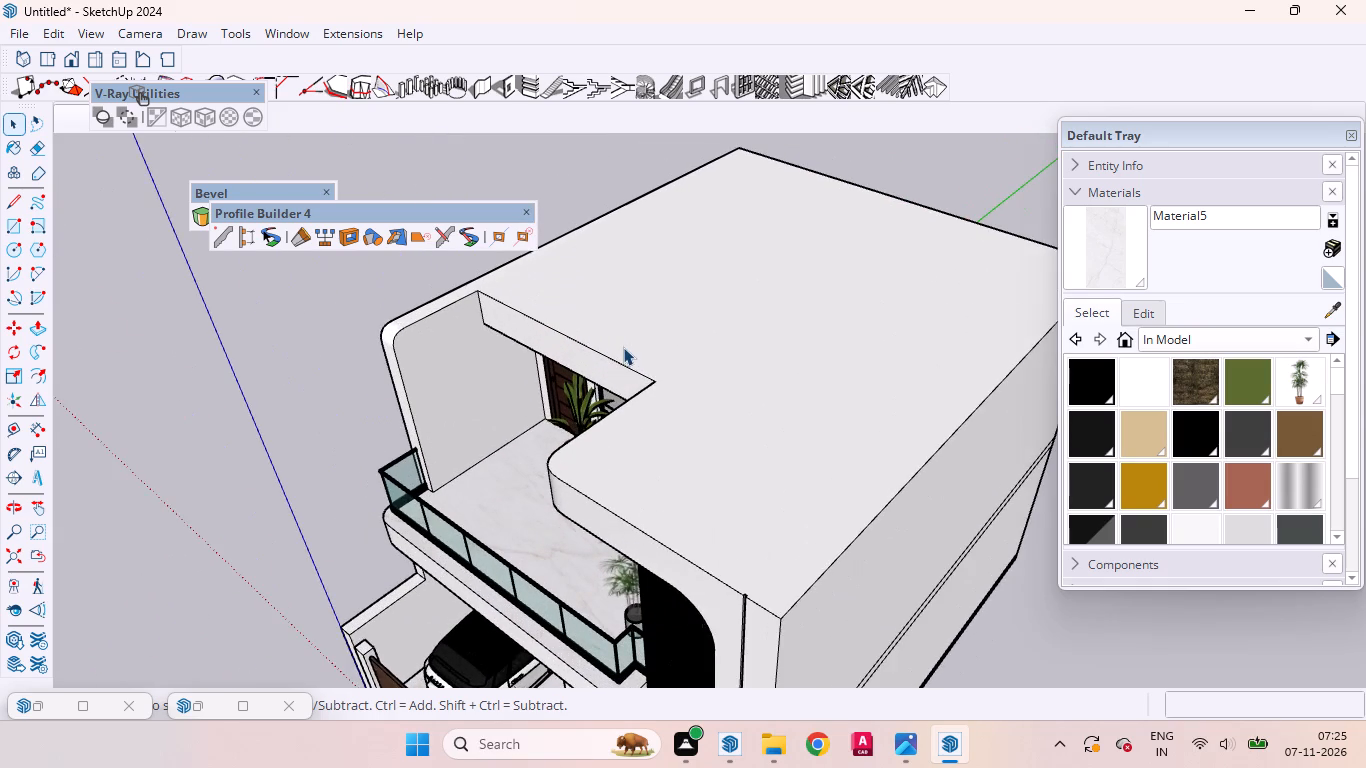
pyautogui.scroll(-5, 623, 347)
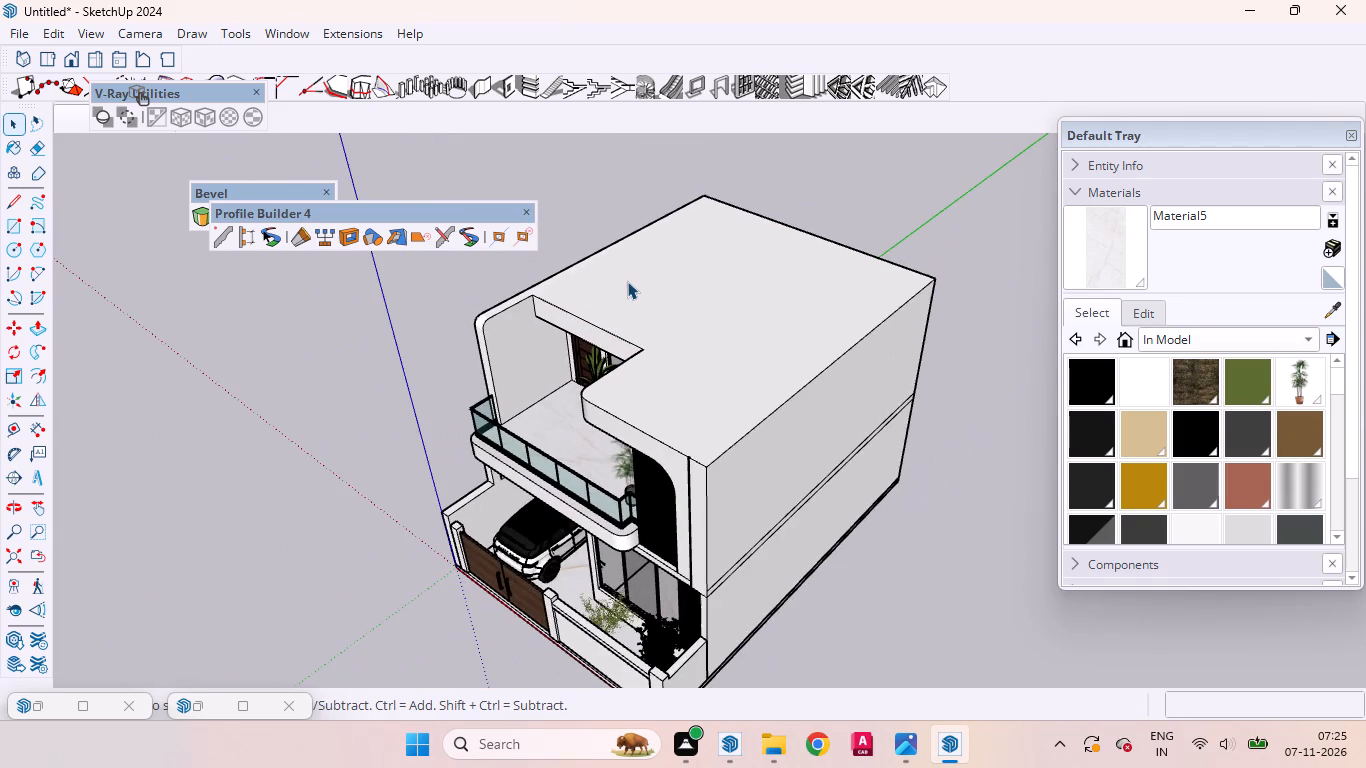
pyautogui.moveTo(640, 342); pyautogui.dragTo(739, 288, button='middle')
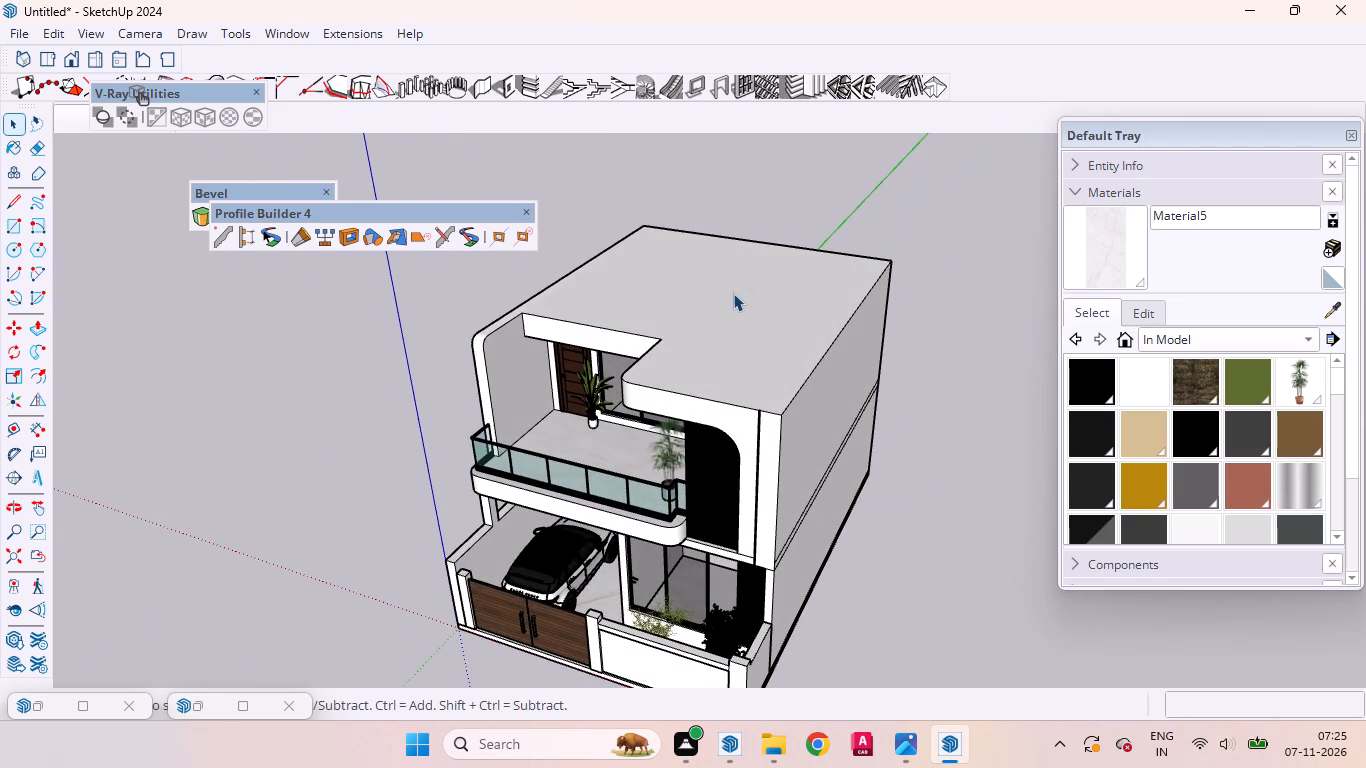
pyautogui.scroll(-2, 705, 355)
pyautogui.moveTo(706, 360); pyautogui.dragTo(740, 326, button='middle')
pyautogui.scroll(-6, 731, 336)
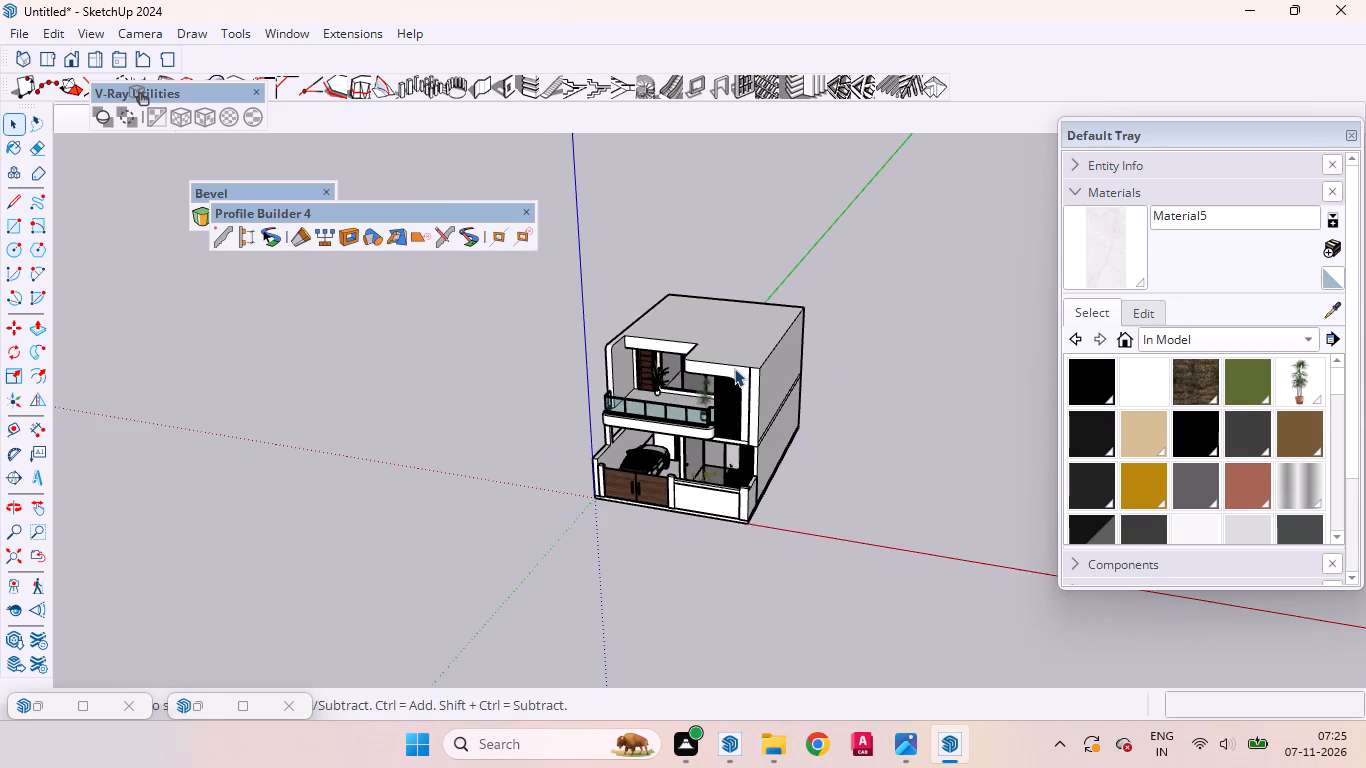
pyautogui.scroll(5, 734, 368)
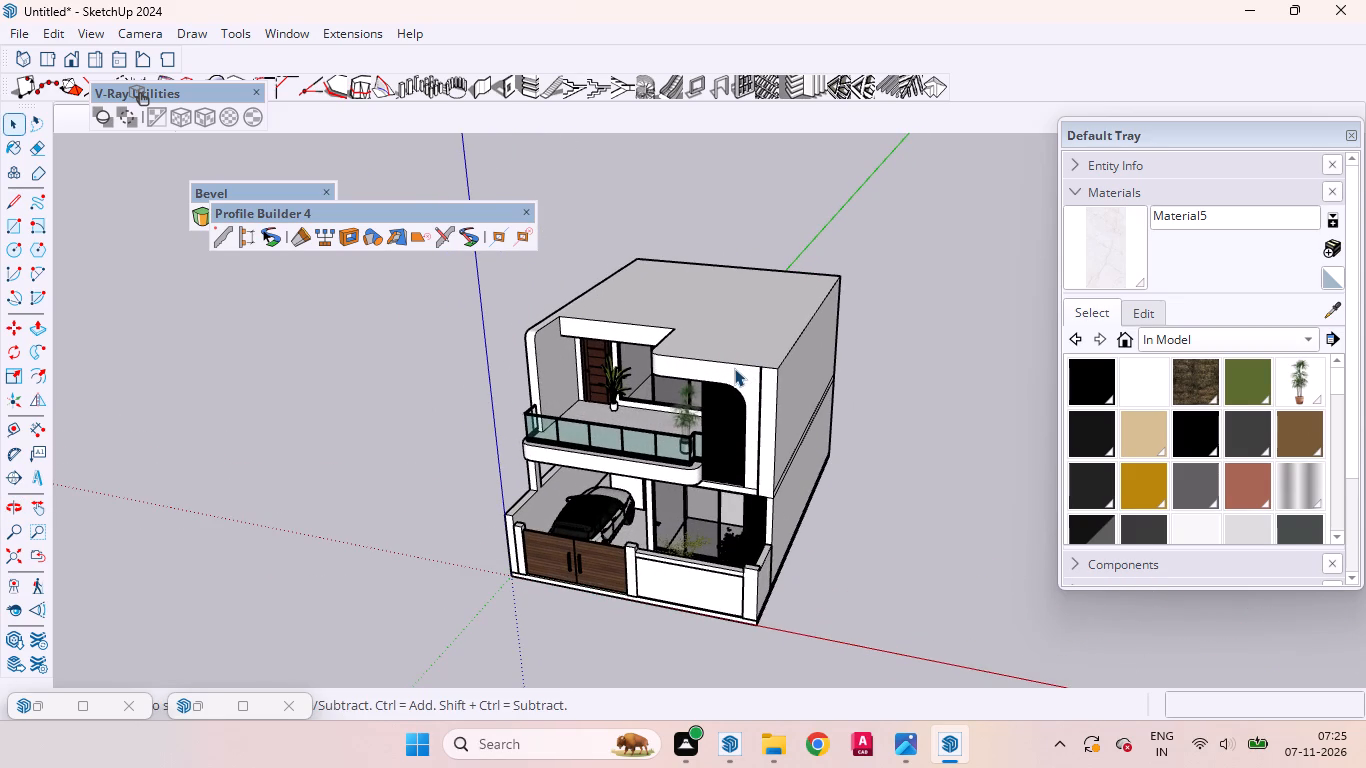
pyautogui.scroll(-4, 734, 368)
pyautogui.moveTo(791, 428); pyautogui.dragTo(840, 385, button='middle')
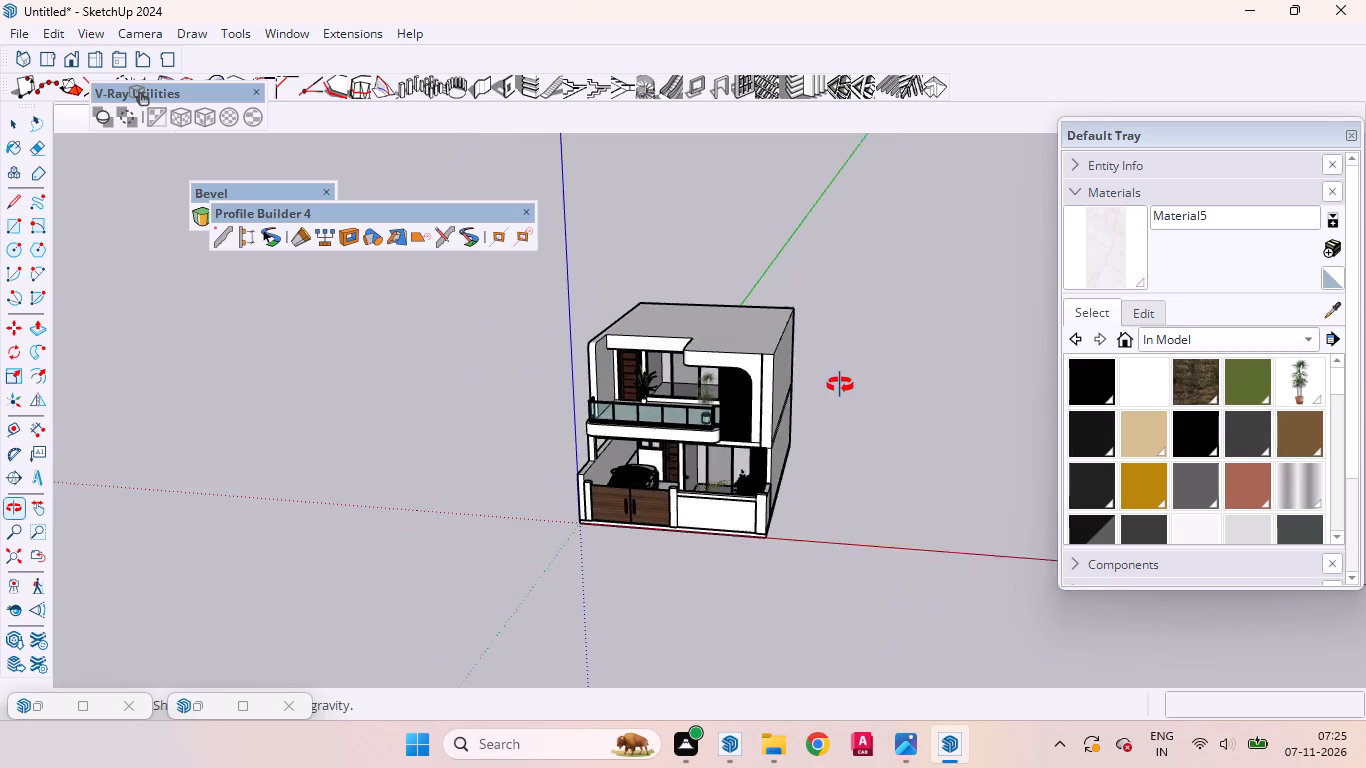
pyautogui.moveTo(840, 385); pyautogui.dragTo(849, 381, button='middle')
pyautogui.scroll(3, 849, 381)
pyautogui.moveTo(790, 410); pyautogui.dragTo(854, 373, button='middle')
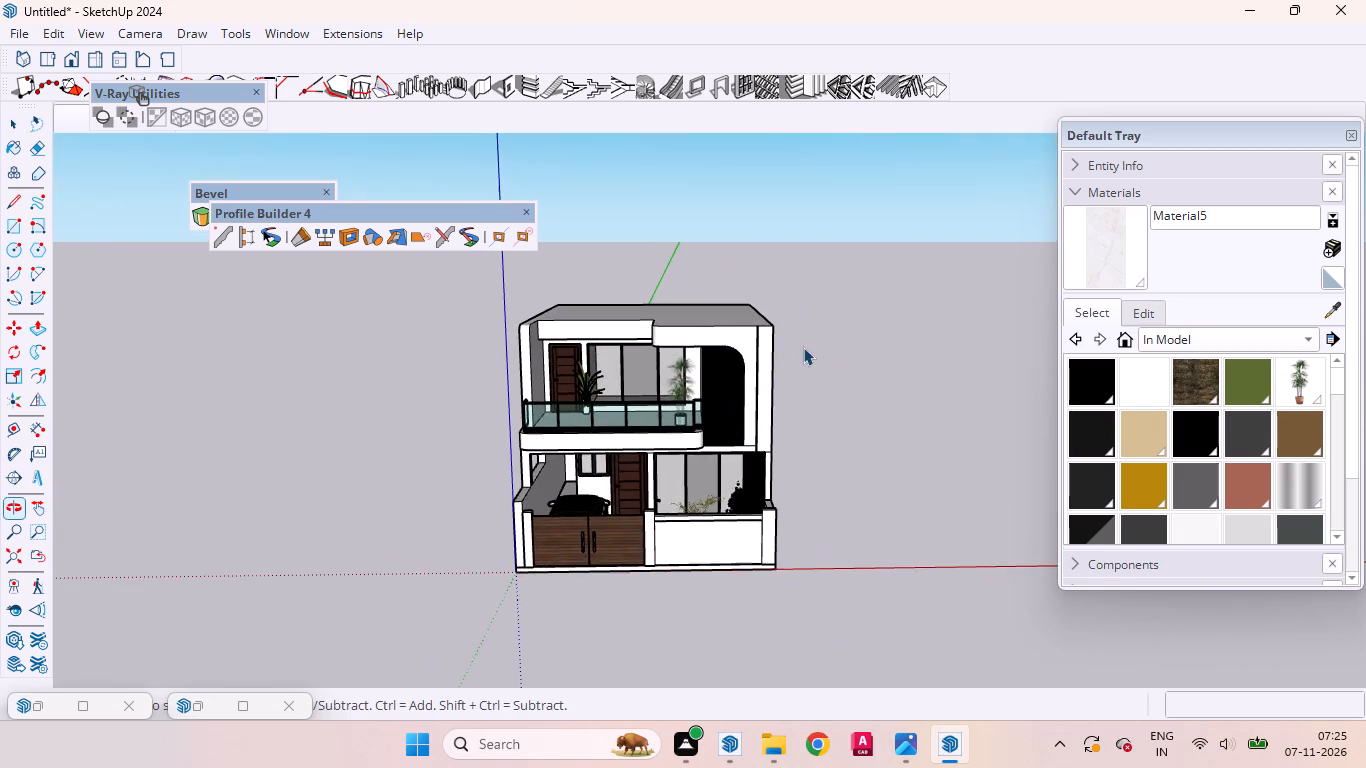
pyautogui.scroll(17, 789, 335)
pyautogui.scroll(-3, 769, 354)
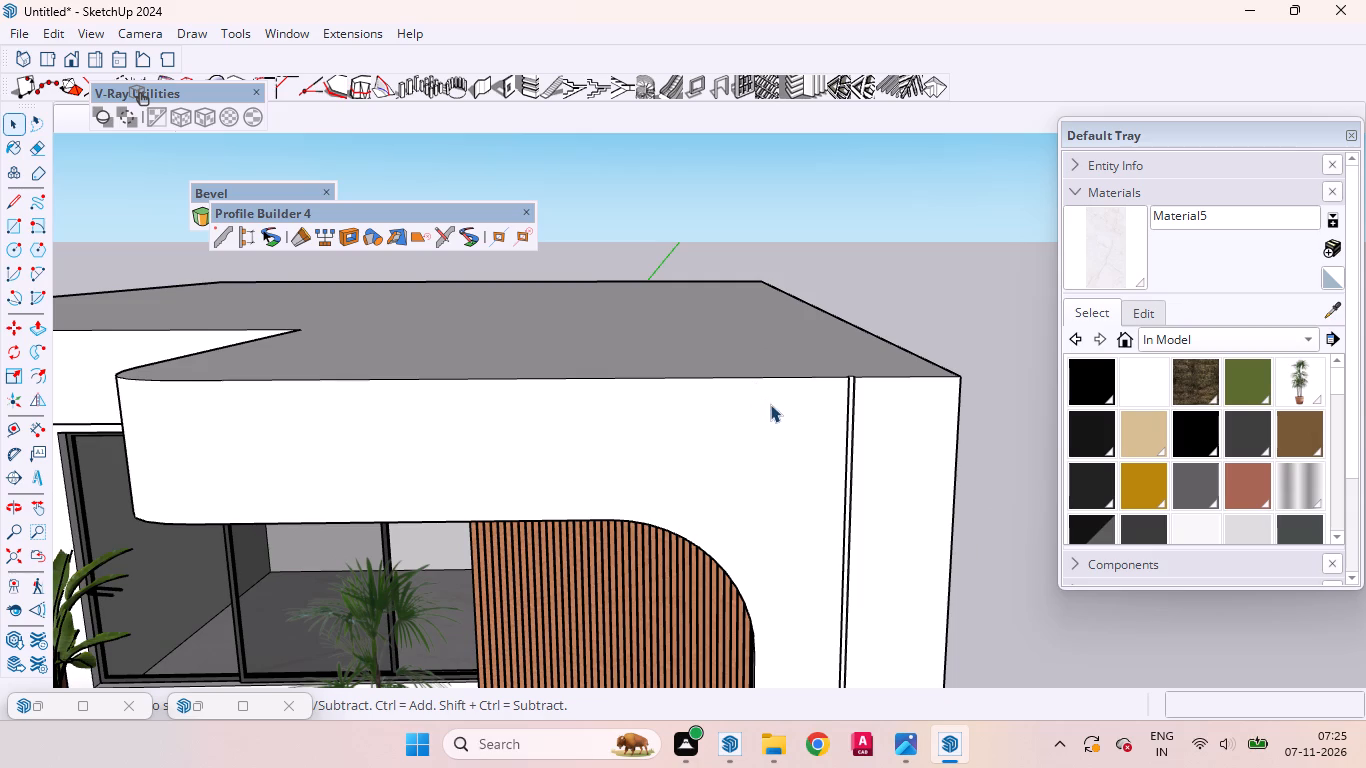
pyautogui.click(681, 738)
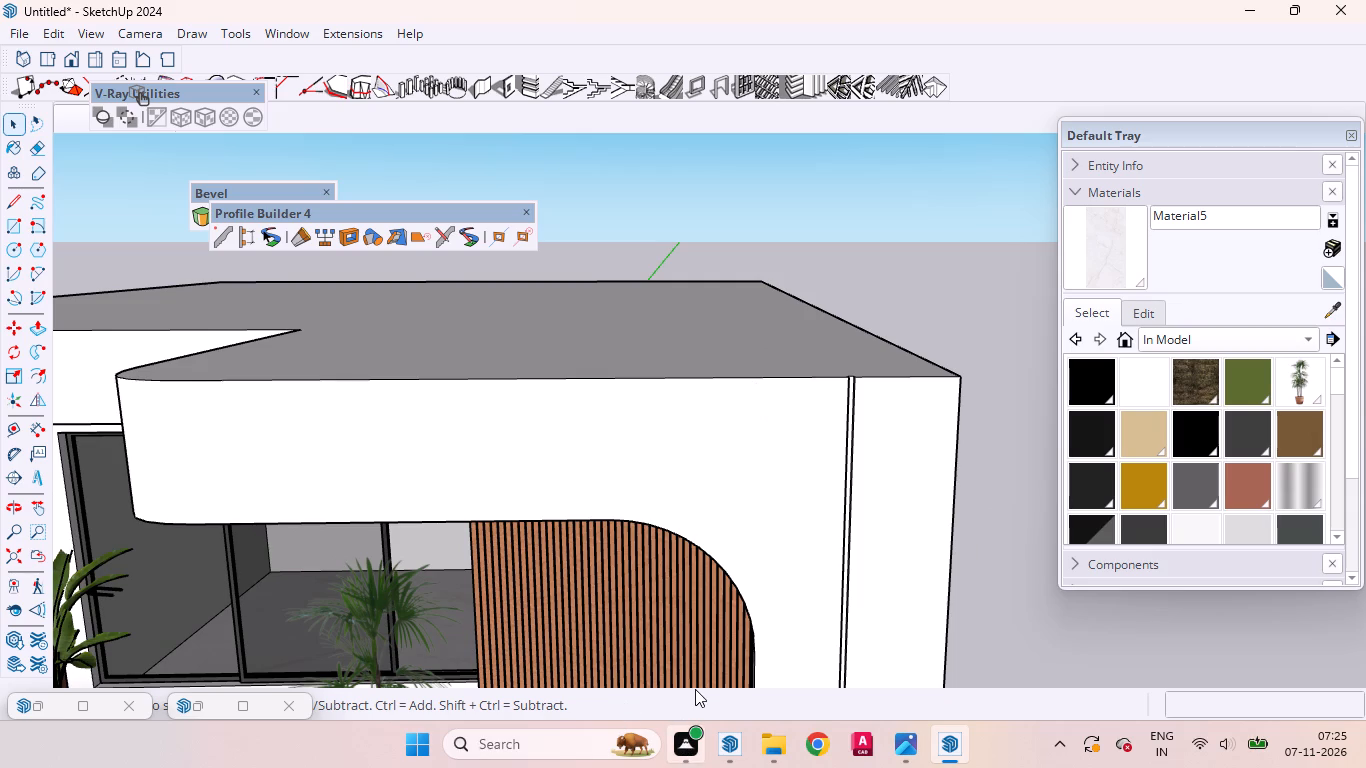
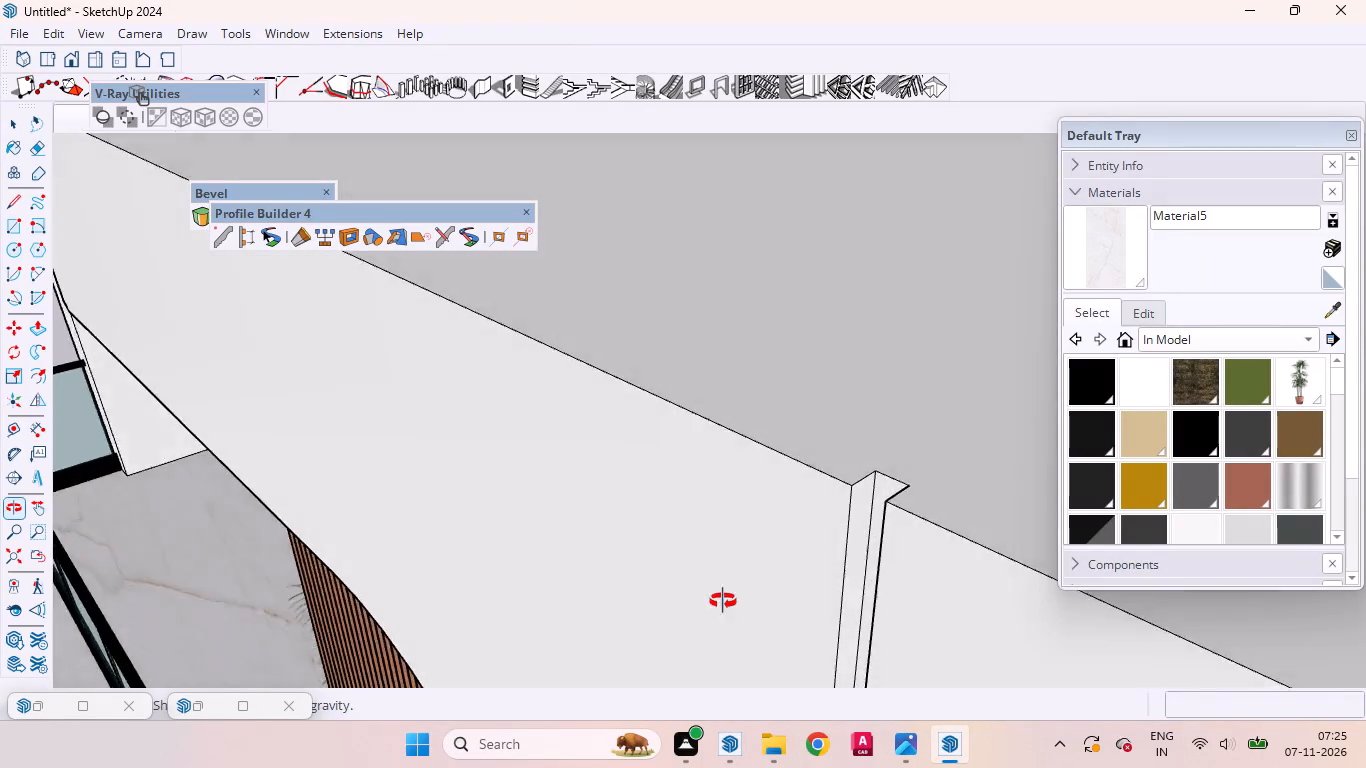
# Examine the narrow vertical groove in the upper front wall at the roof edge and its surroundings from close and far.
pyautogui.scroll(9, 900, 518)
pyautogui.click(893, 452)
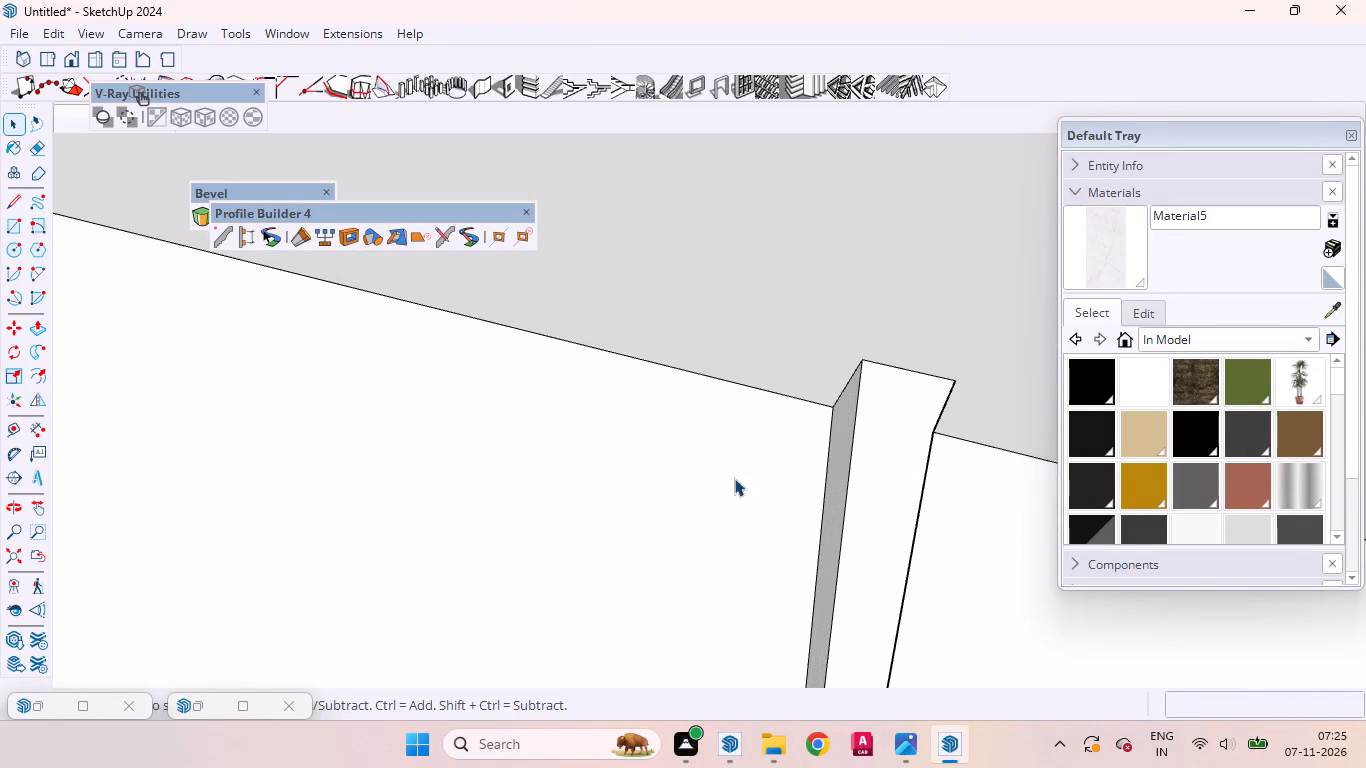
pyautogui.scroll(-8, 893, 402)
pyautogui.scroll(4, 879, 439)
pyautogui.doubleClick(880, 439)
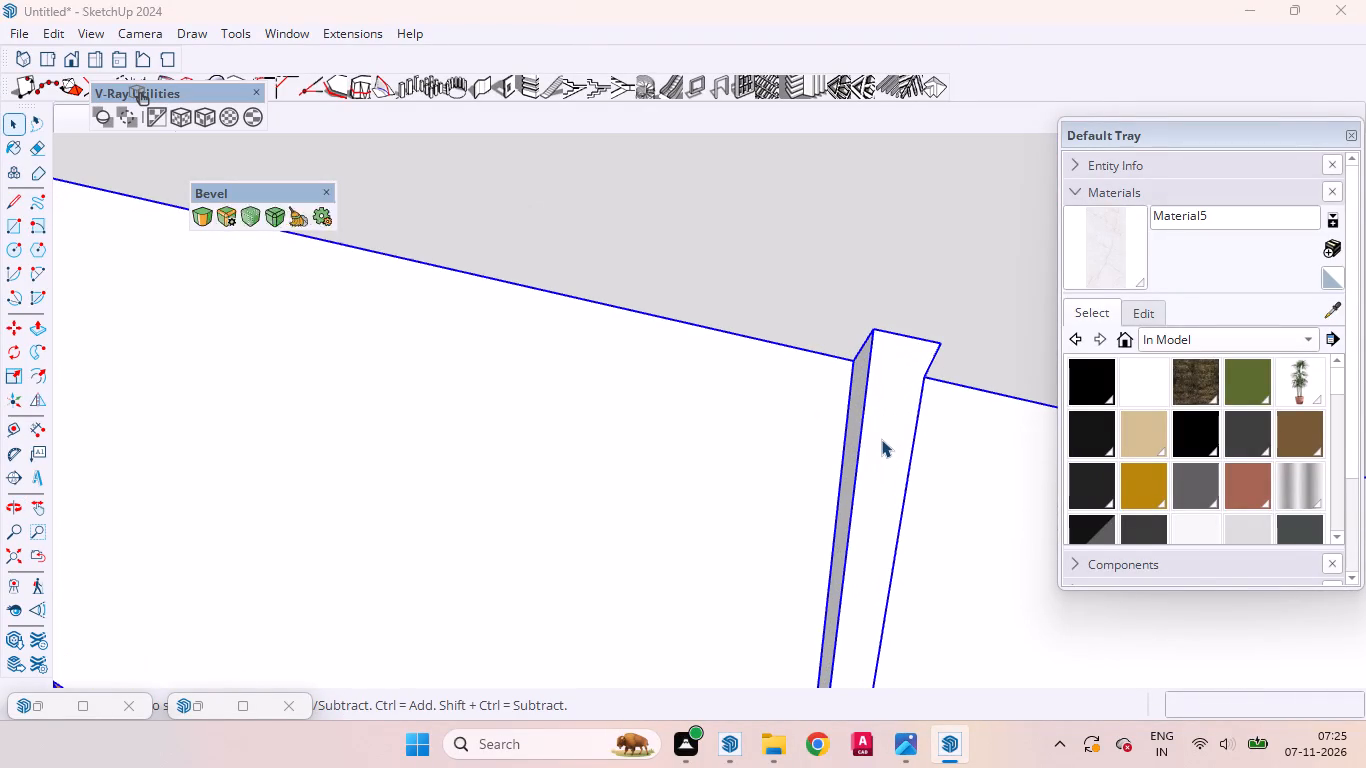
pyautogui.click(888, 461)
pyautogui.scroll(-3, 872, 446)
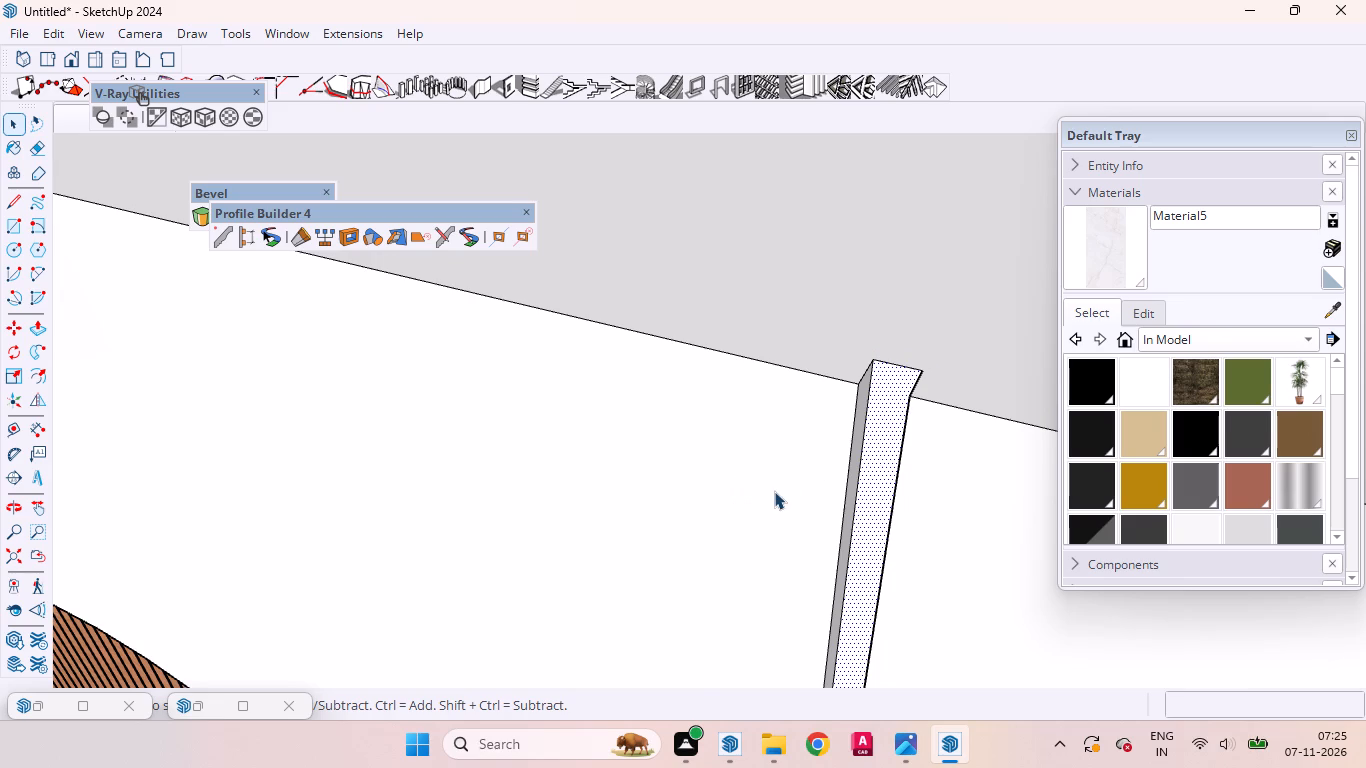
pyautogui.scroll(-14, 763, 491)
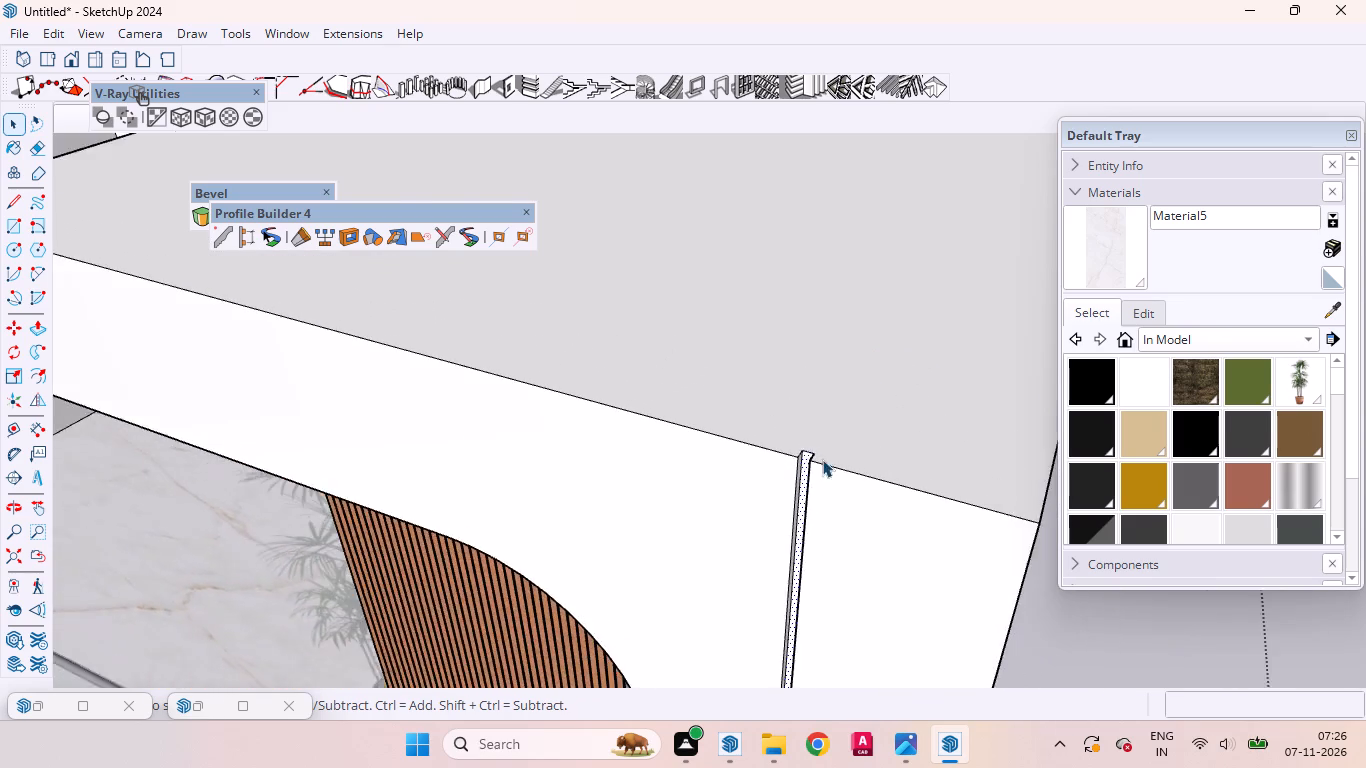
pyautogui.scroll(-2, 822, 459)
pyautogui.scroll(2, 844, 470)
pyautogui.scroll(-15, 845, 472)
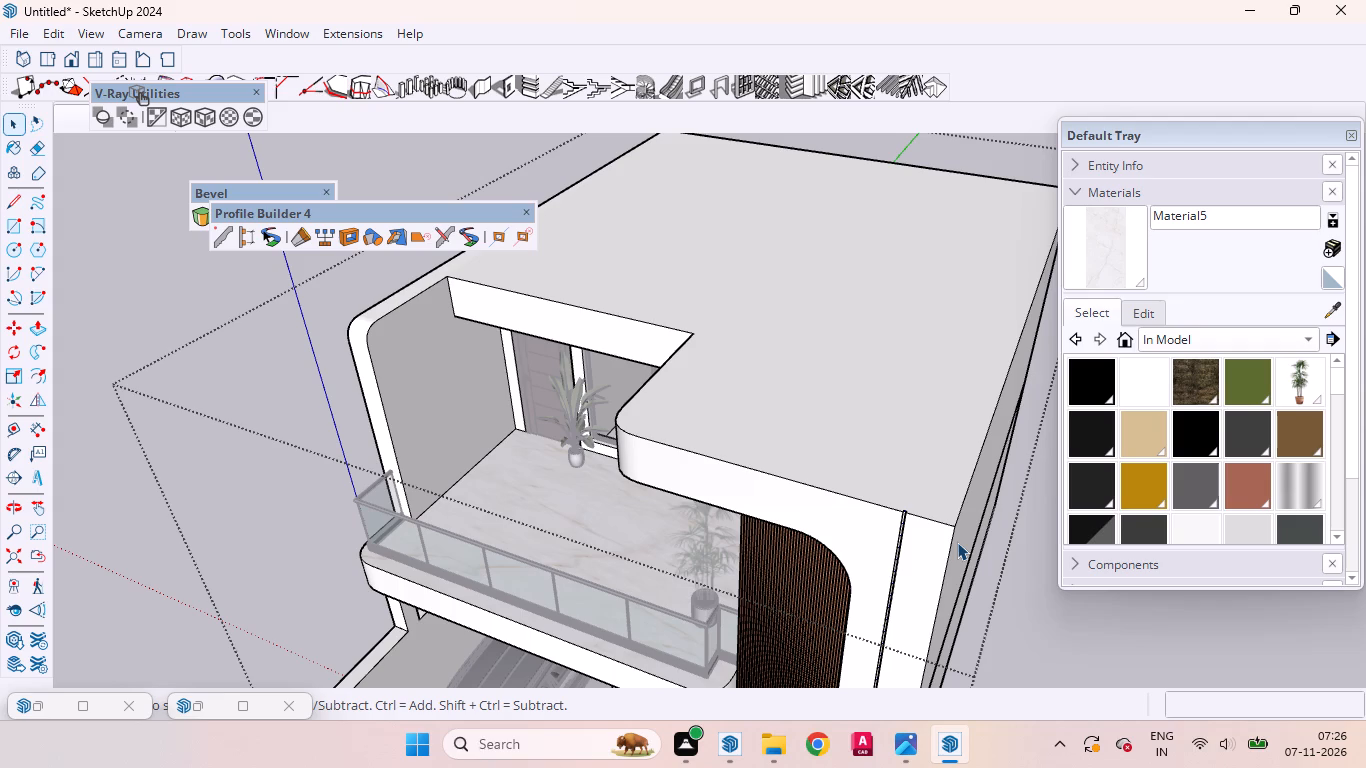
pyautogui.scroll(-7, 947, 449)
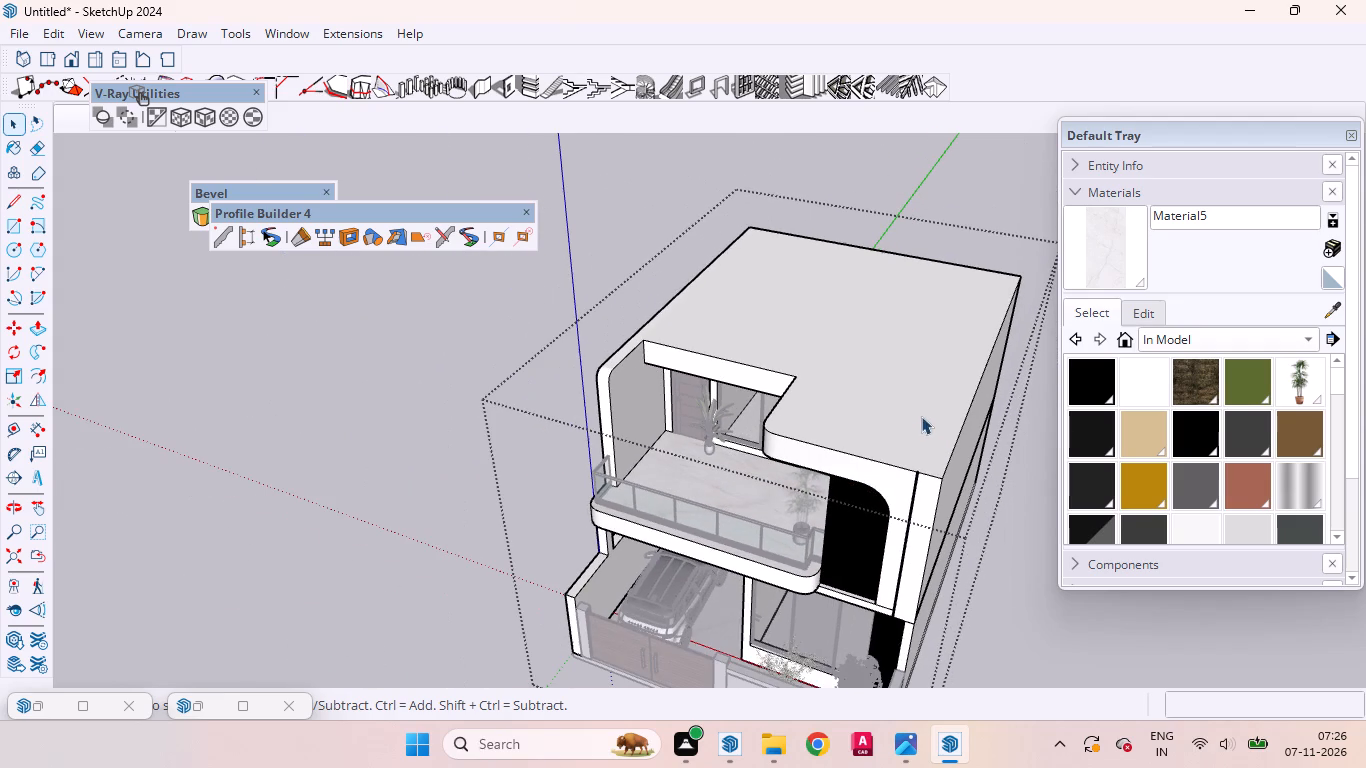
pyautogui.scroll(5, 725, 461)
pyautogui.scroll(-6, 731, 461)
pyautogui.scroll(-3, 632, 486)
pyautogui.press('space')
pyautogui.press('space')
pyautogui.scroll(-2, 753, 317)
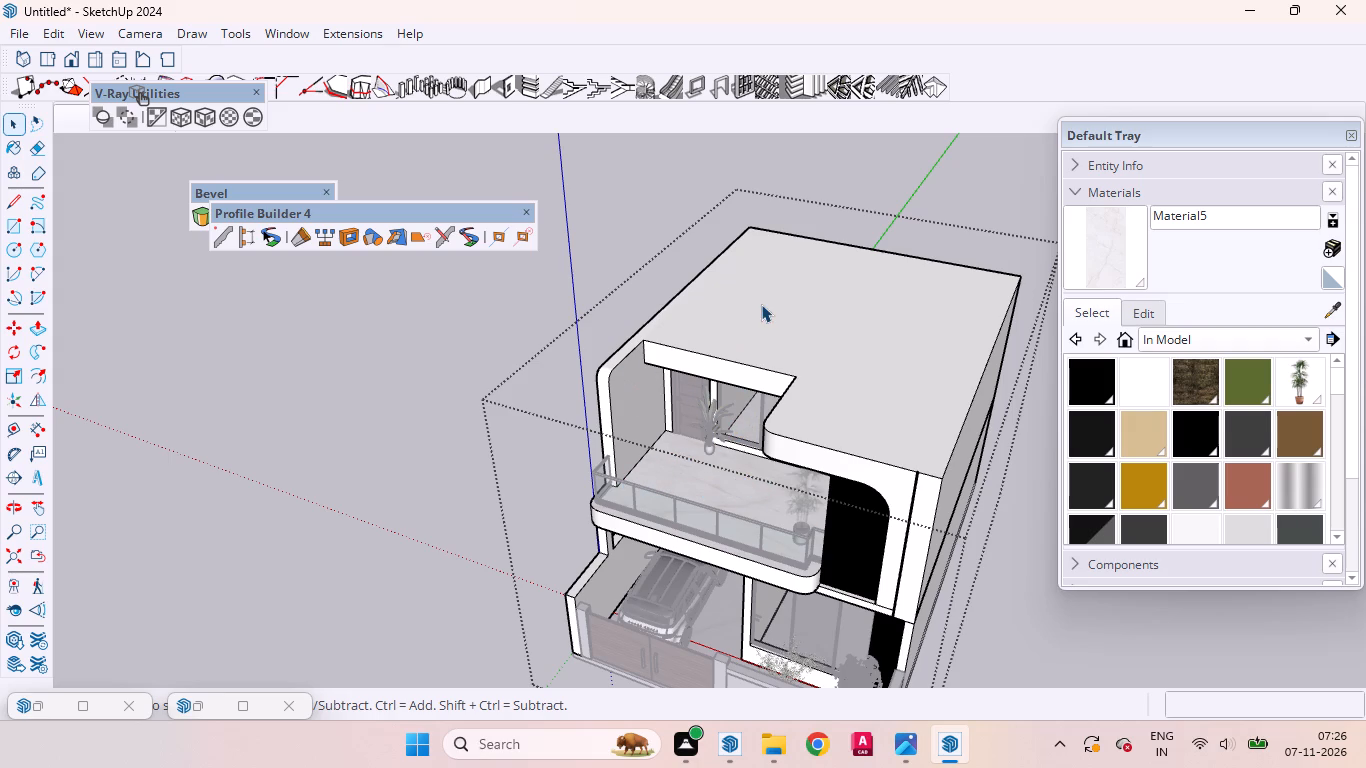
pyautogui.scroll(-6, 761, 304)
pyautogui.doubleClick(436, 498)
pyautogui.click(430, 496)
pyautogui.click(468, 453)
# Inside the ground-floor slab group, draw a rectangle about 11' 10" by 4' 4" between the front boundary wall and the sliding-door wall.
pyautogui.scroll(-3, 877, 379)
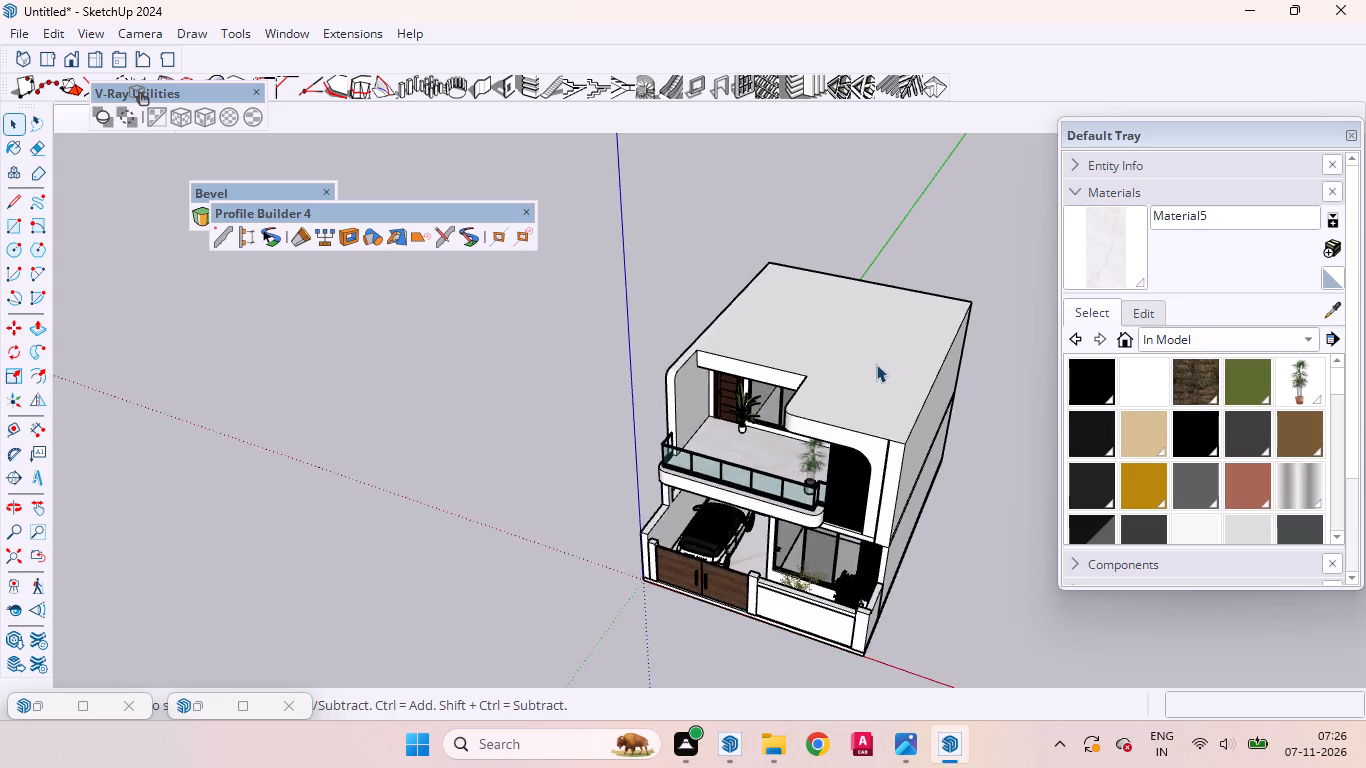
pyautogui.scroll(-3, 874, 362)
pyautogui.moveTo(853, 521); pyautogui.dragTo(933, 715, button='middle')
pyautogui.scroll(8, 840, 532)
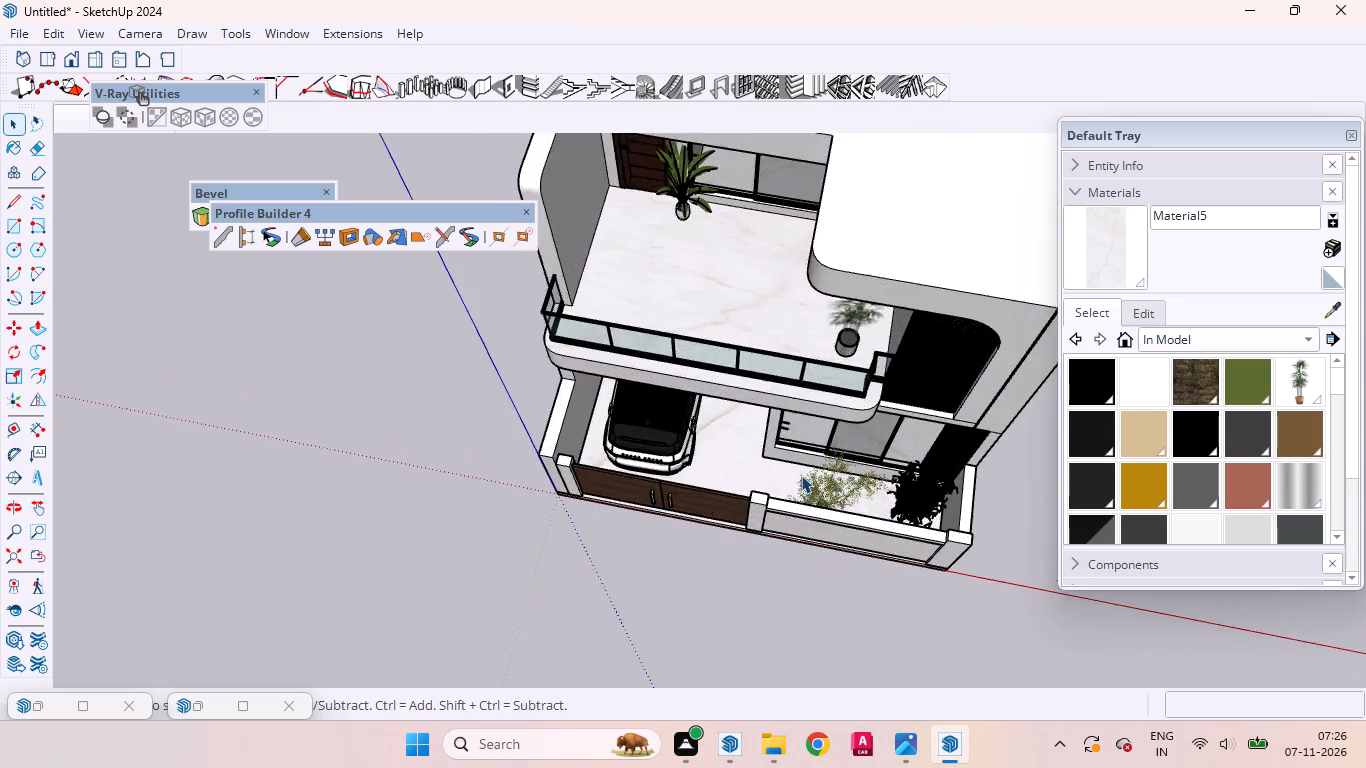
pyautogui.scroll(10, 801, 475)
pyautogui.click(750, 486)
pyautogui.doubleClick(748, 486)
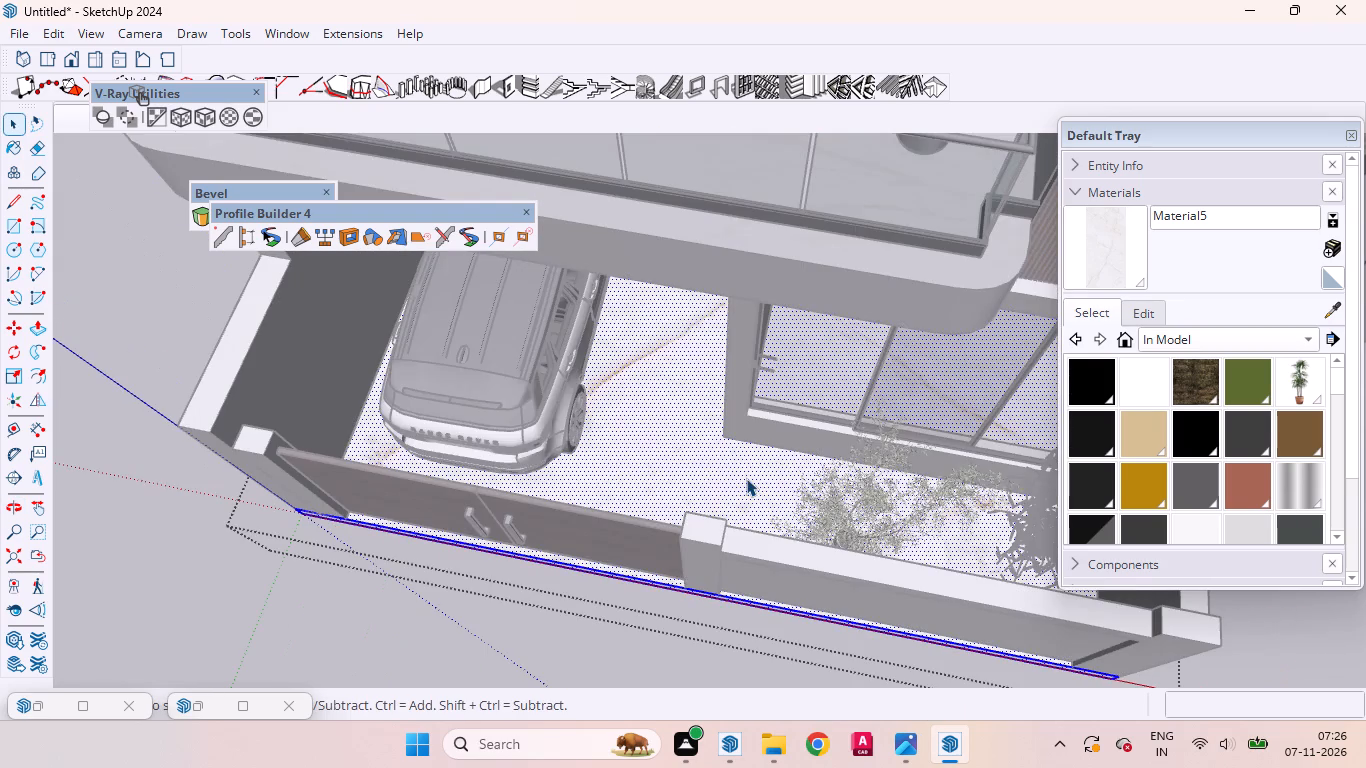
pyautogui.click(746, 478)
pyautogui.scroll(10, 744, 466)
pyautogui.moveTo(739, 484); pyautogui.dragTo(934, 561, button='middle')
pyautogui.scroll(-3, 846, 446)
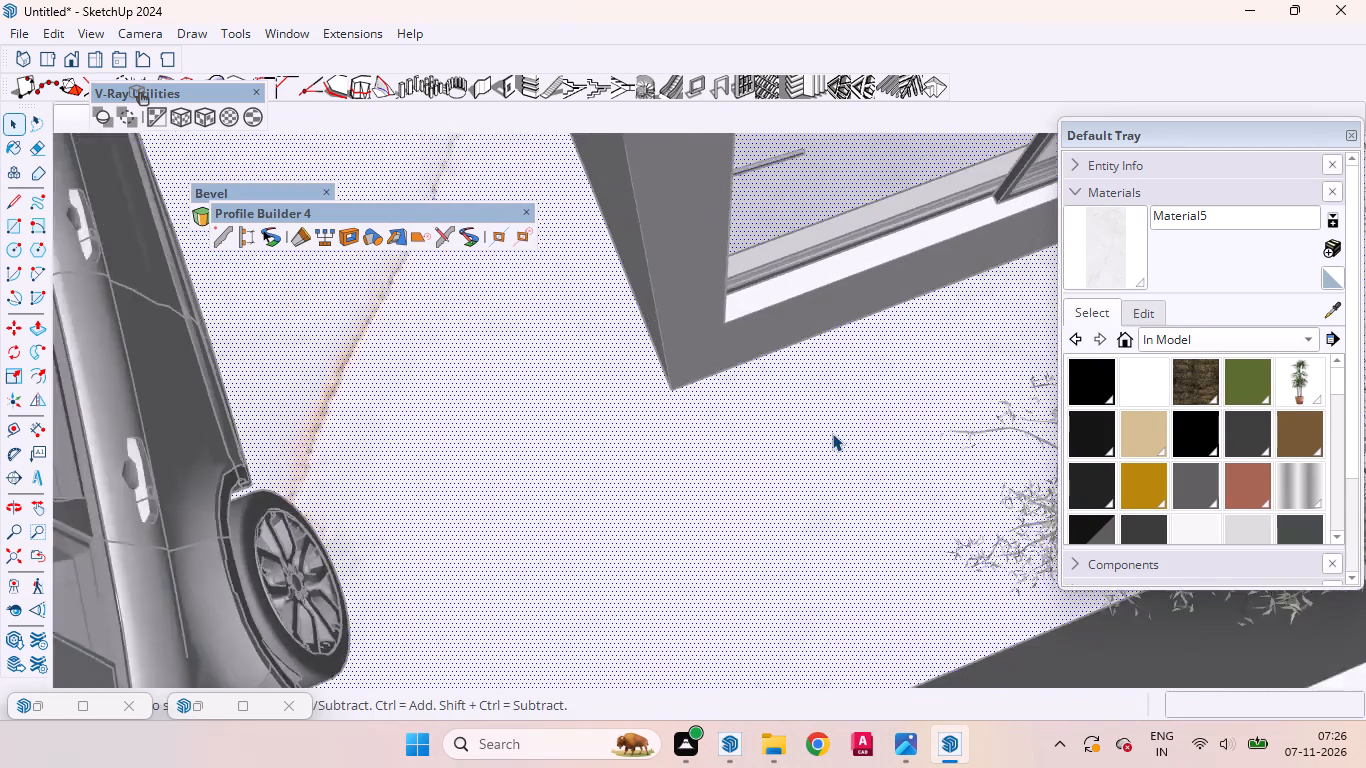
pyautogui.scroll(-6, 832, 433)
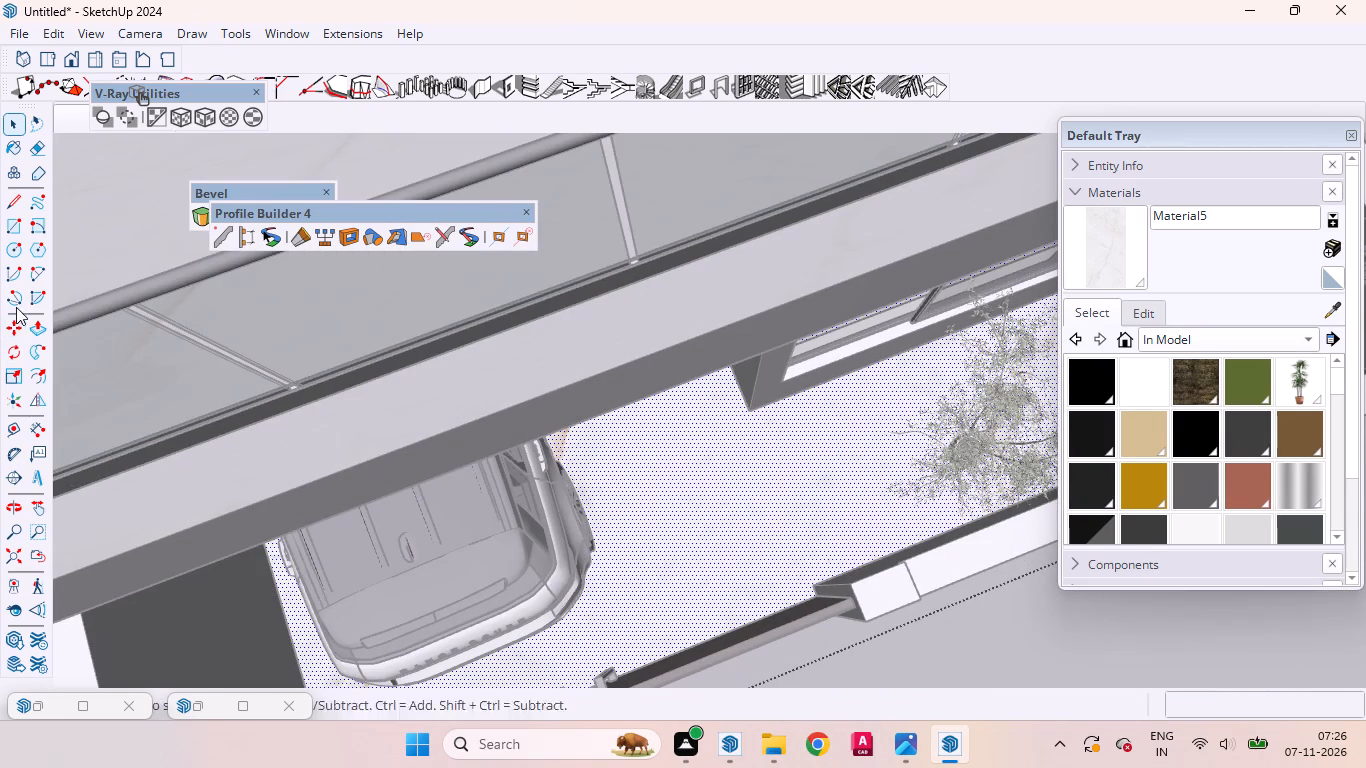
pyautogui.click(14, 236)
pyautogui.scroll(-2, 413, 530)
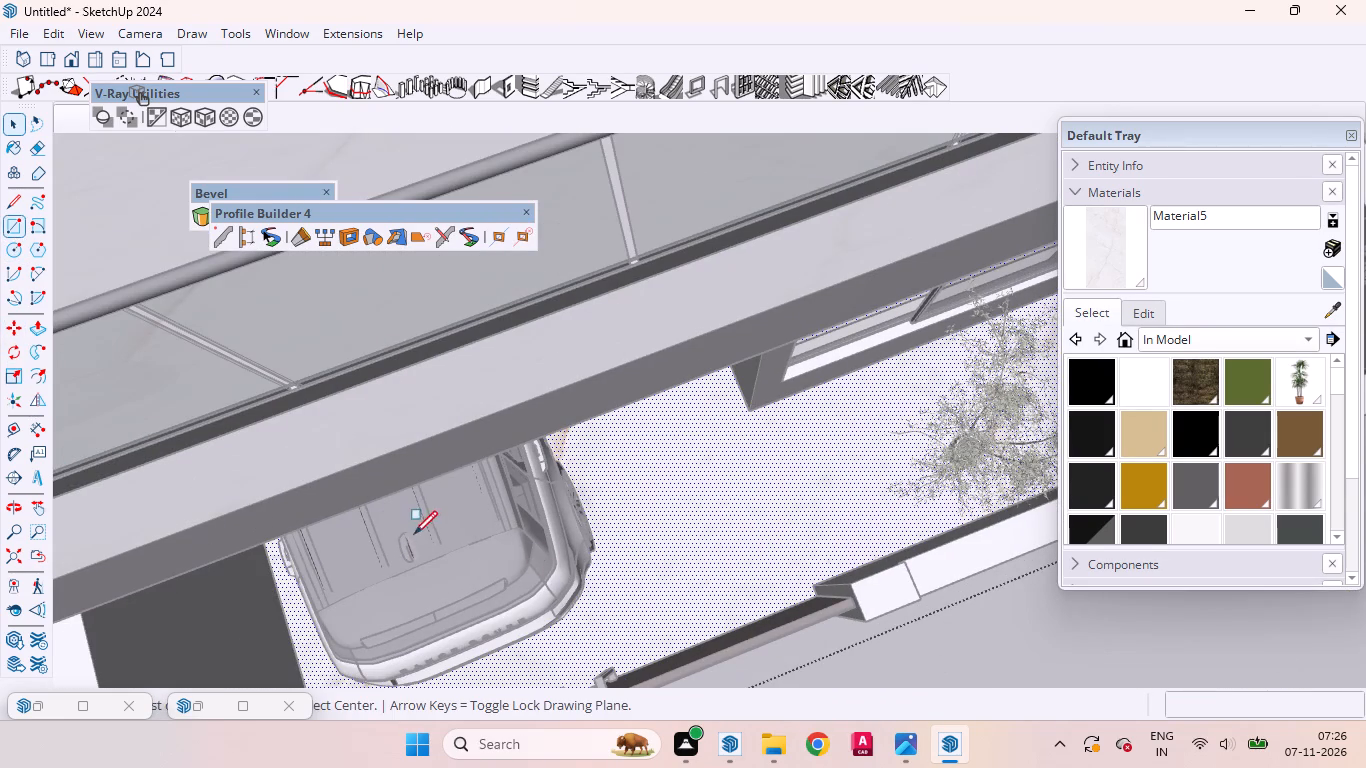
pyautogui.scroll(-1, 414, 534)
pyautogui.scroll(-5, 610, 546)
pyautogui.moveTo(656, 566); pyautogui.dragTo(948, 504, button='middle')
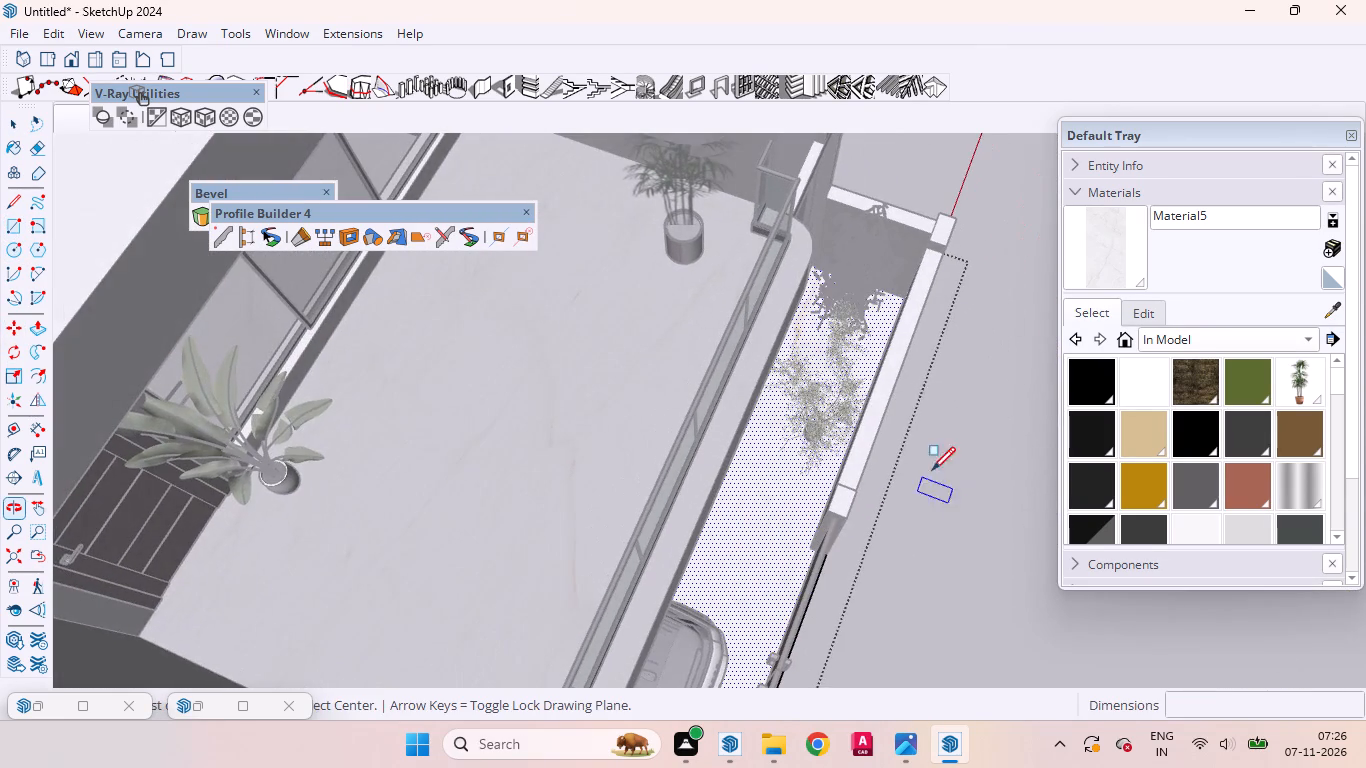
pyautogui.scroll(20, 910, 310)
pyautogui.scroll(5, 910, 310)
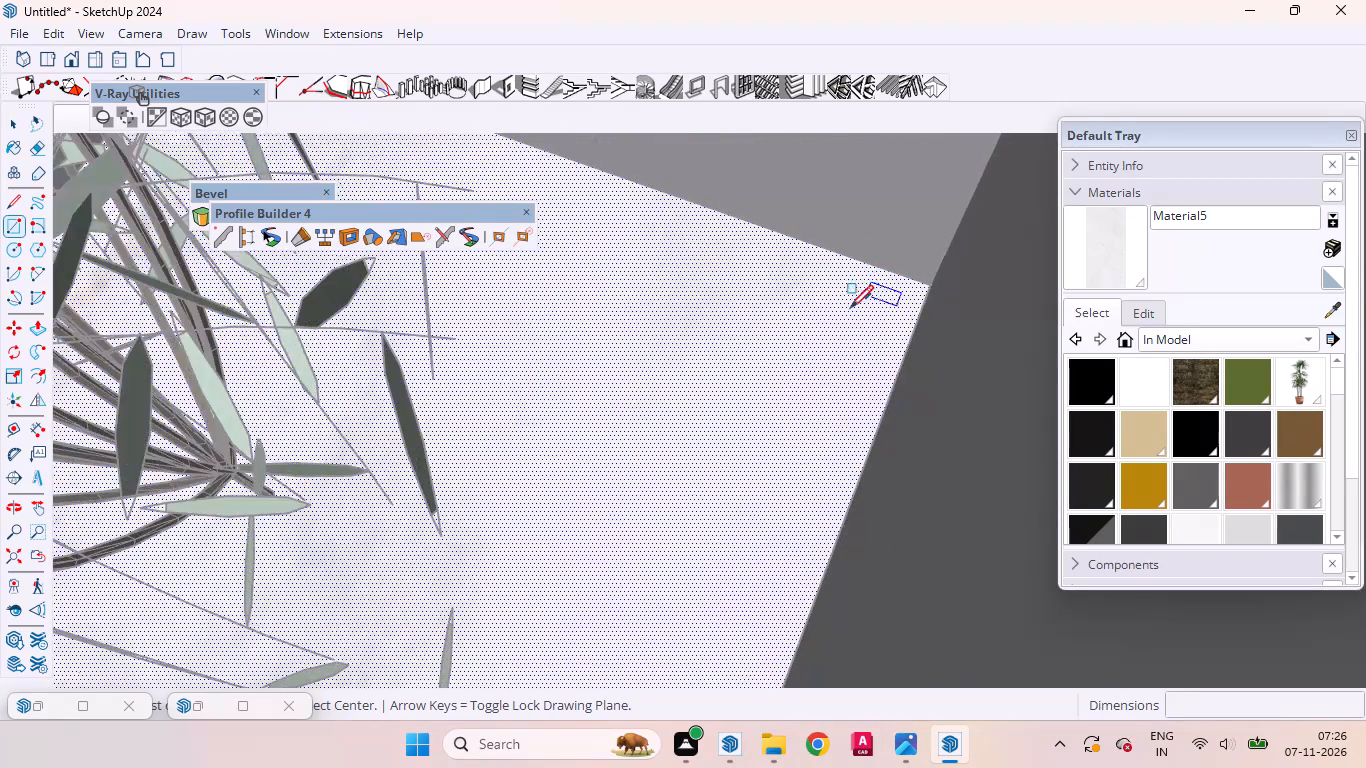
pyautogui.moveTo(855, 312); pyautogui.dragTo(989, 249, button='middle')
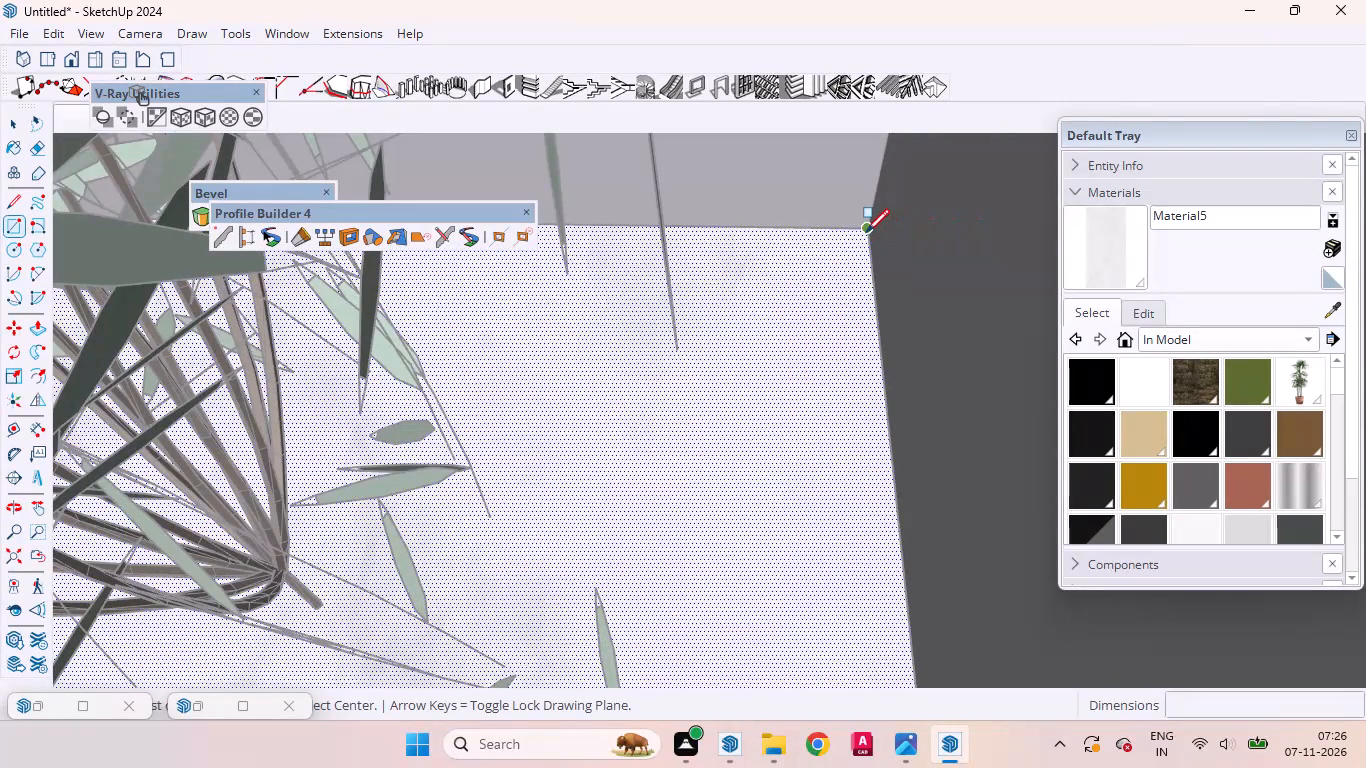
pyautogui.click(866, 232)
pyautogui.scroll(-5, 797, 440)
pyautogui.moveTo(792, 464); pyautogui.dragTo(609, 583, button='middle')
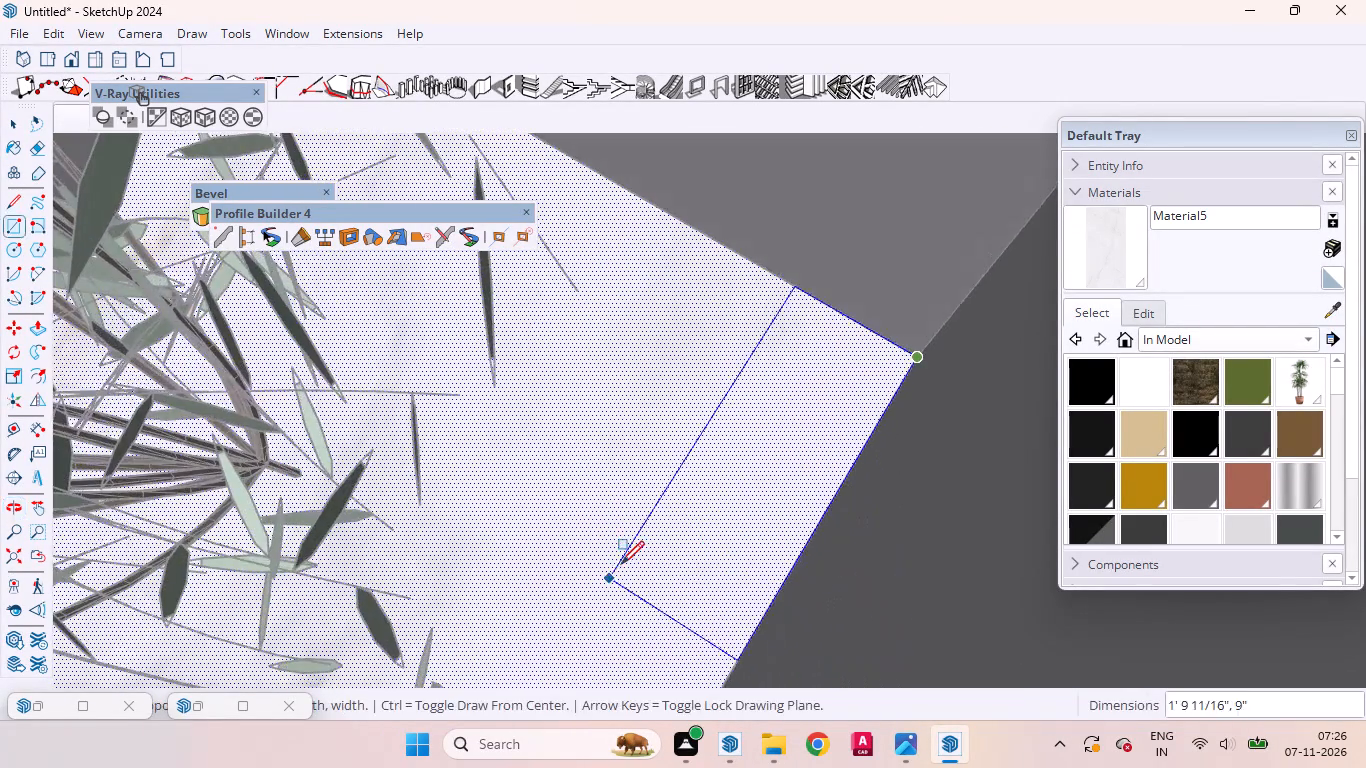
pyautogui.scroll(-18, 621, 564)
pyautogui.scroll(2, 627, 545)
pyautogui.scroll(-4, 627, 545)
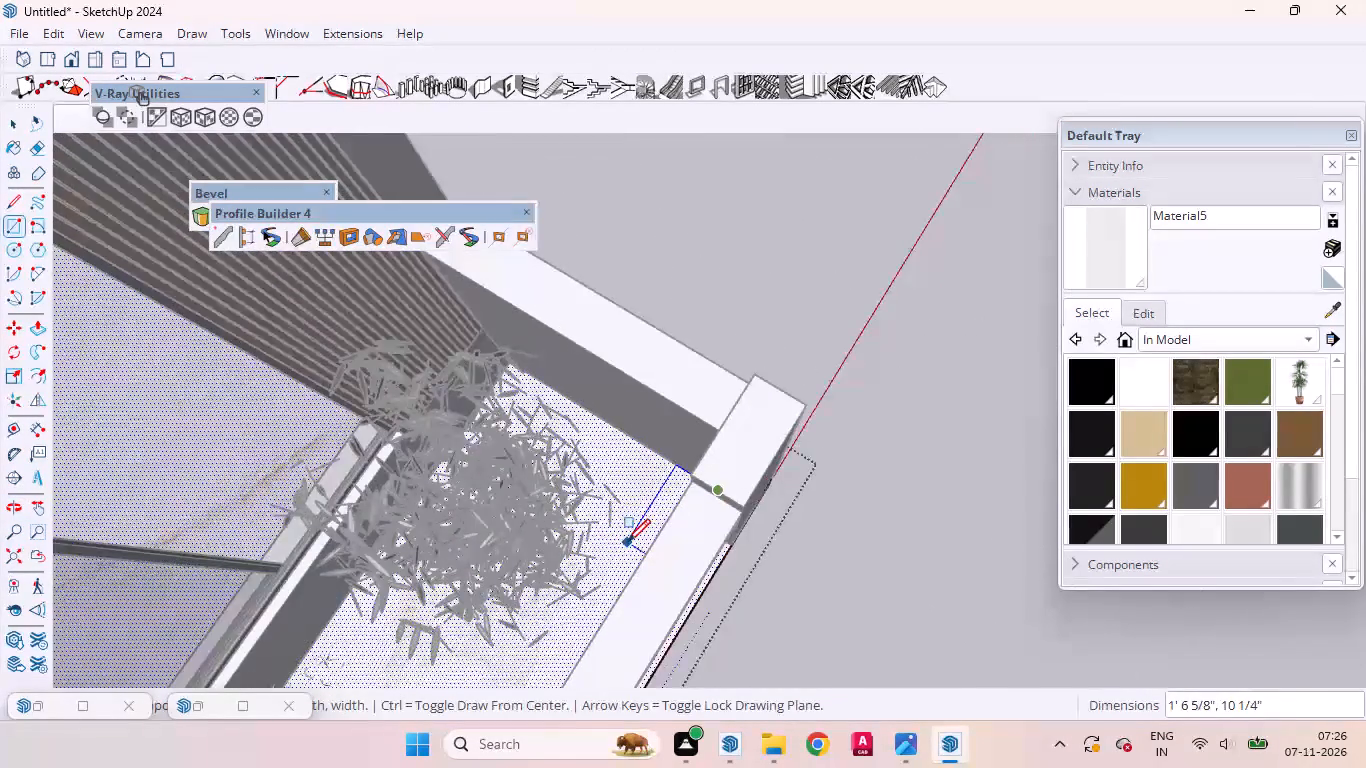
pyautogui.scroll(-20, 627, 542)
pyautogui.scroll(1, 628, 536)
pyautogui.scroll(-1, 628, 536)
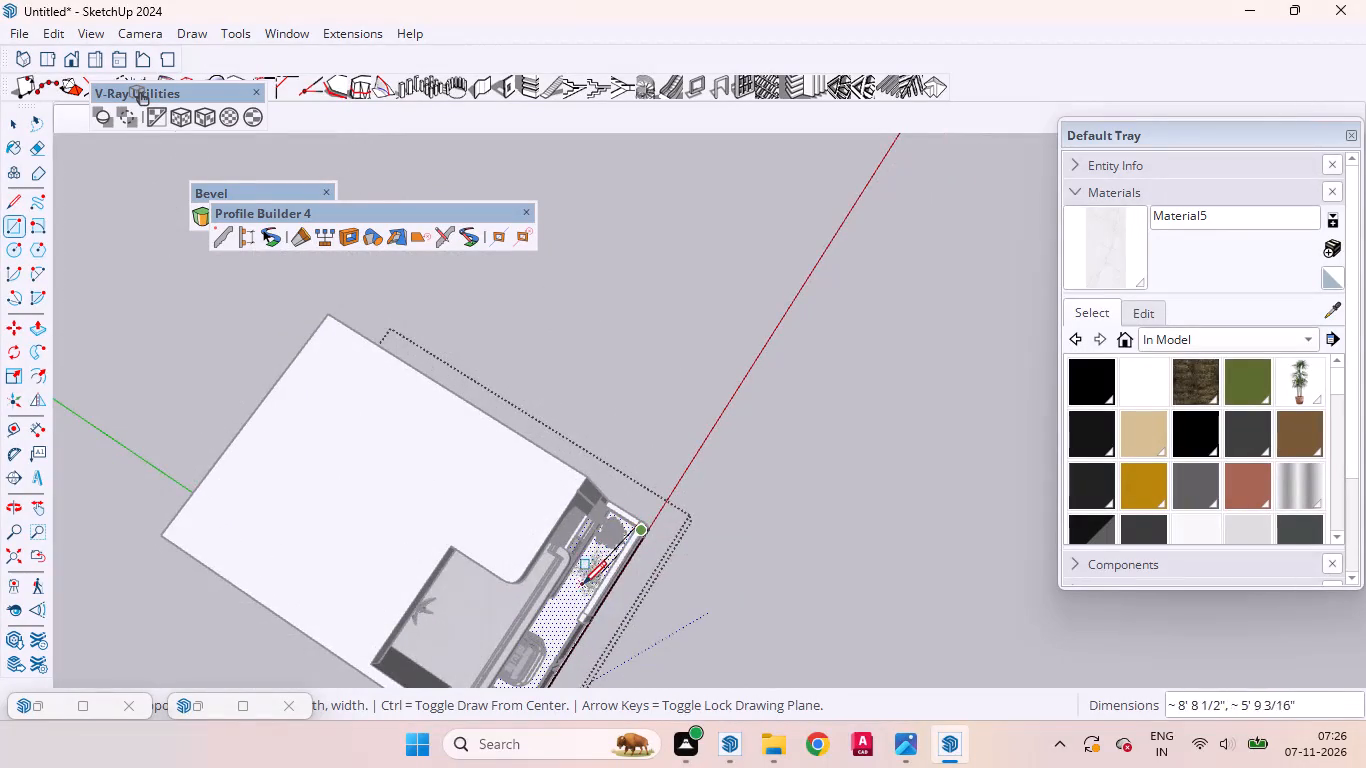
pyautogui.scroll(6, 583, 584)
pyautogui.scroll(16, 562, 616)
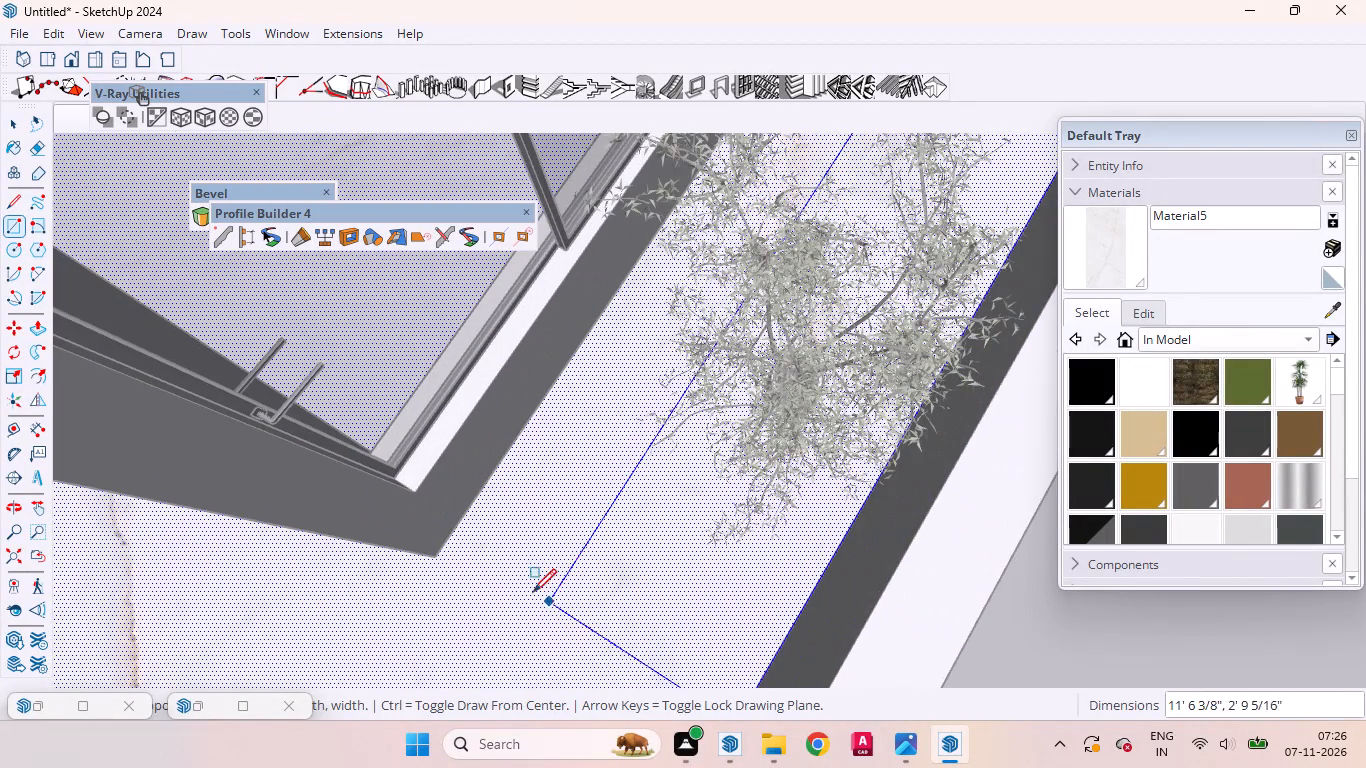
pyautogui.click(441, 554)
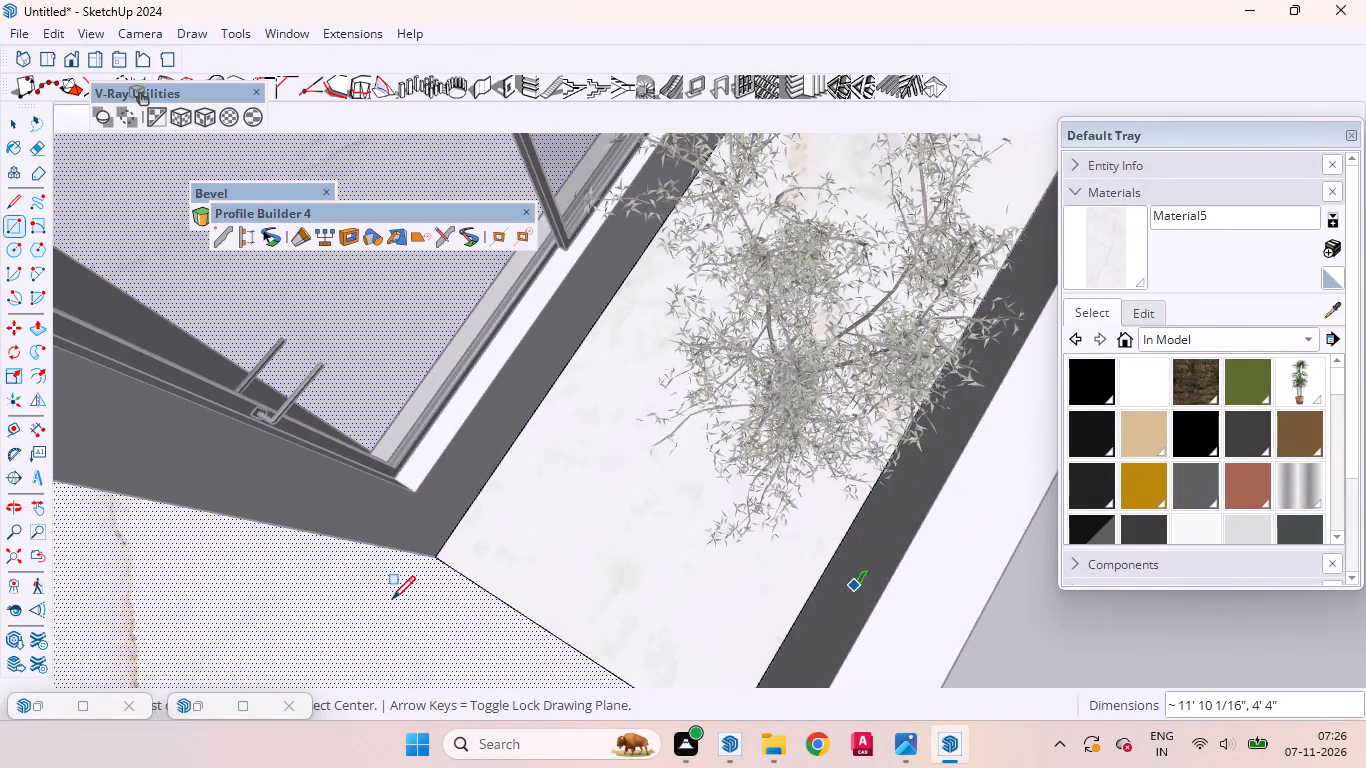
# Paint the new rectangular floor strip with Grass Dark Green from the Landscaping, Fencing and Vegetation materials.
pyautogui.click(3, 115)
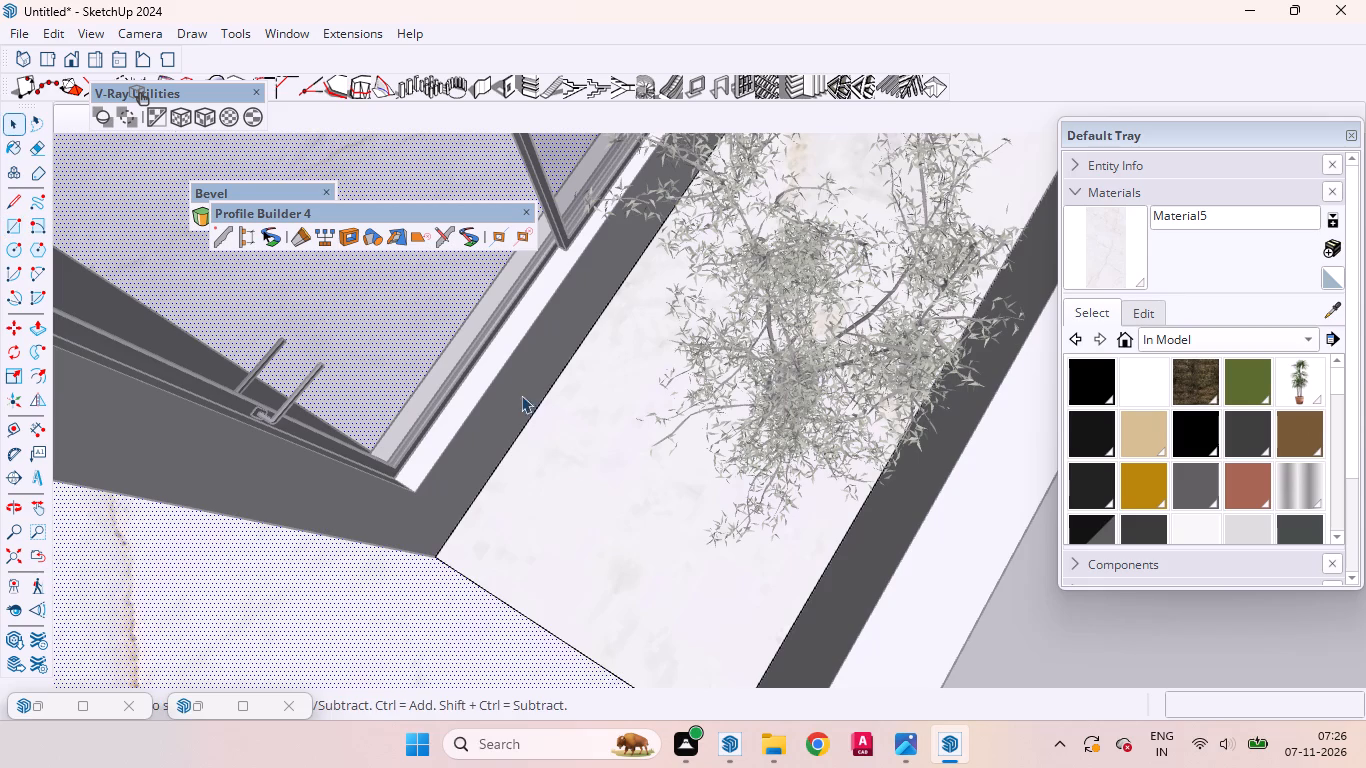
pyautogui.click(625, 494)
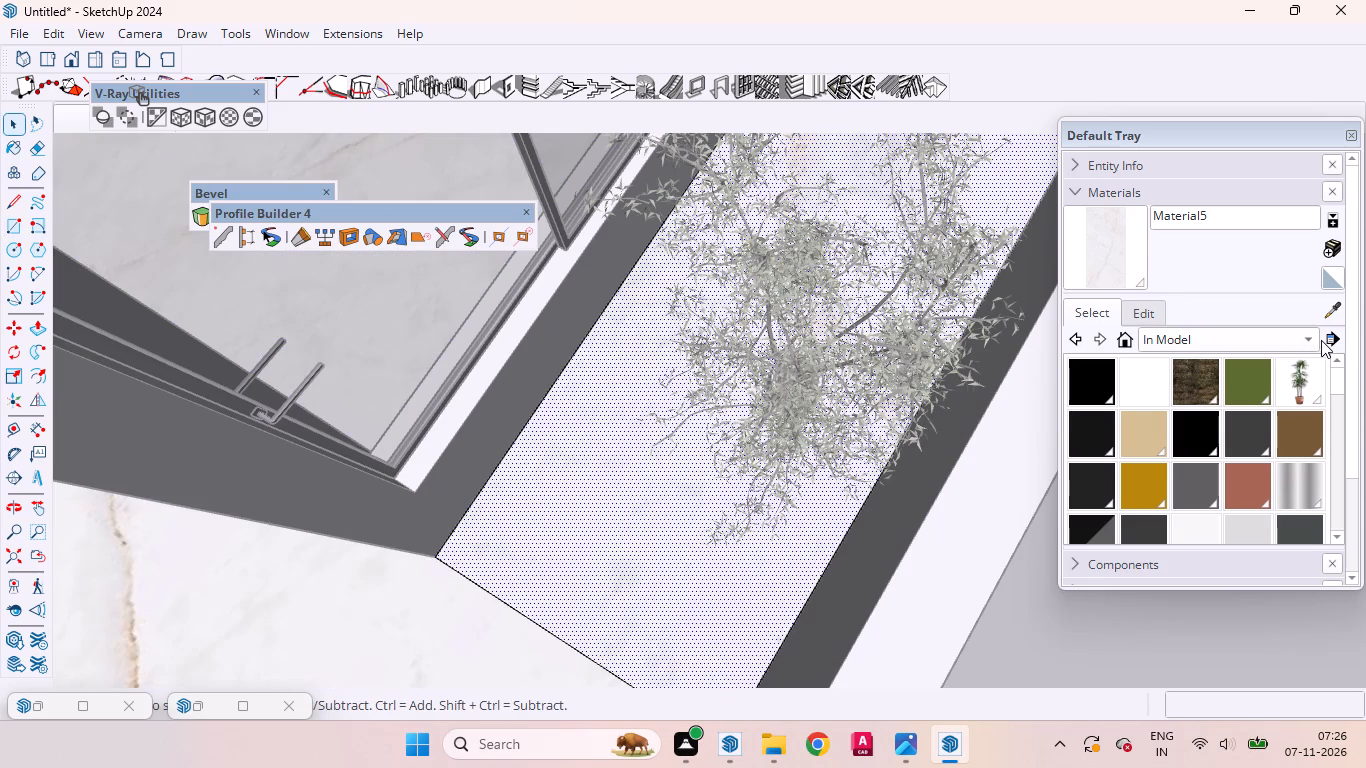
pyautogui.click(1312, 340)
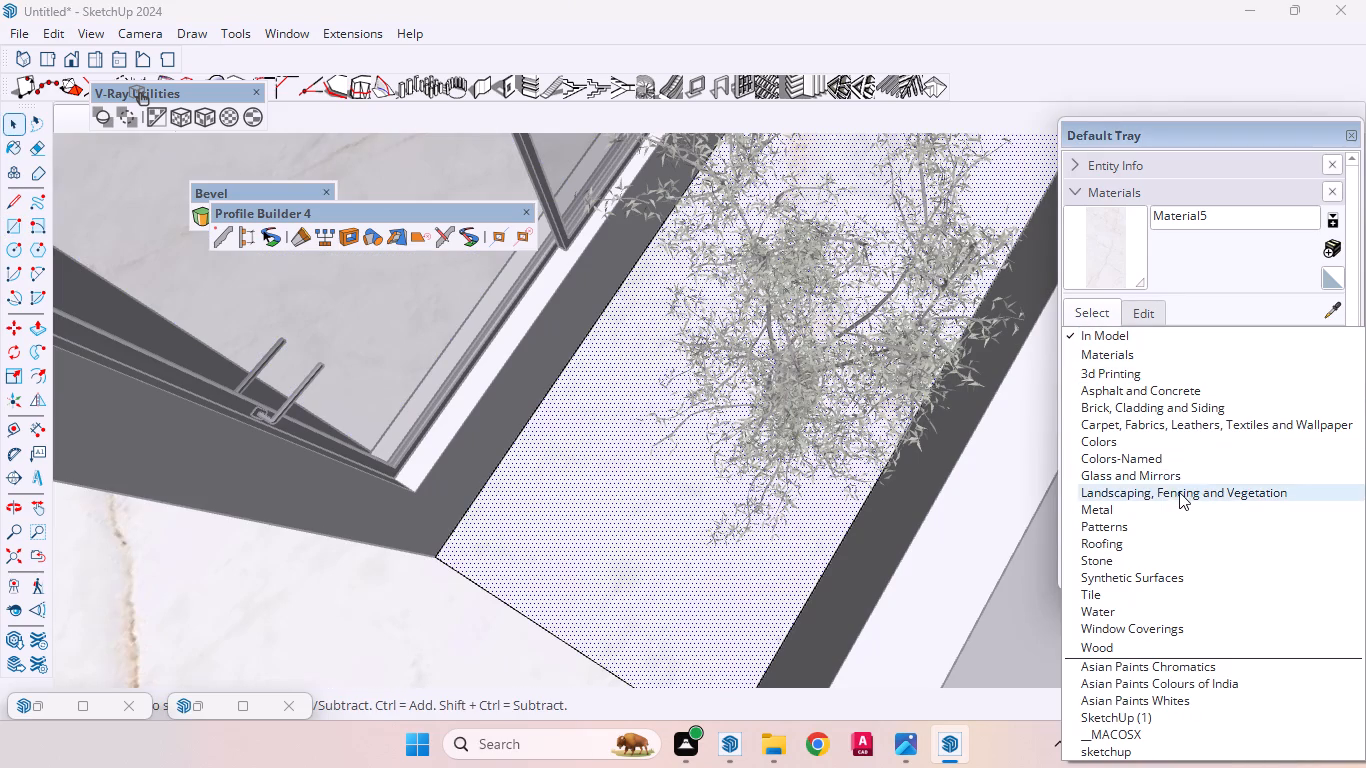
pyautogui.click(1175, 495)
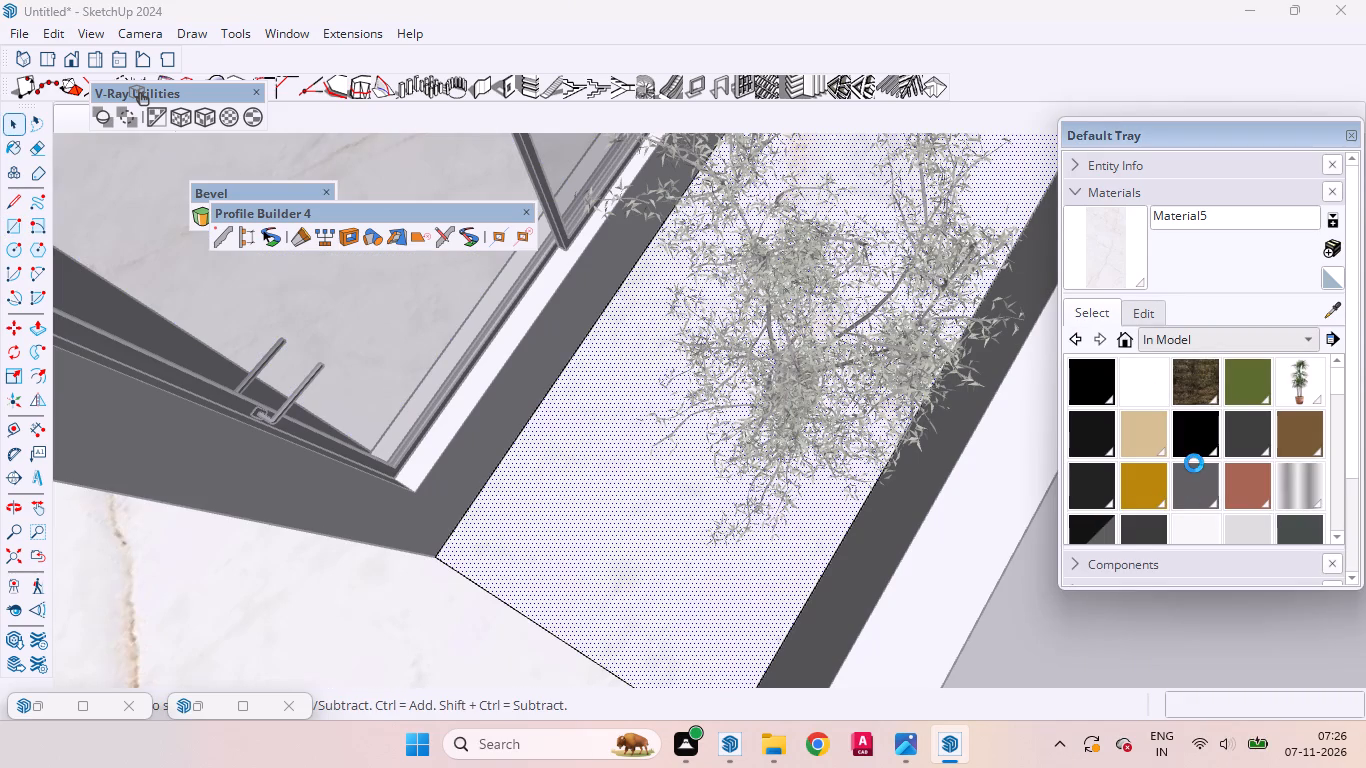
pyautogui.click(1144, 490)
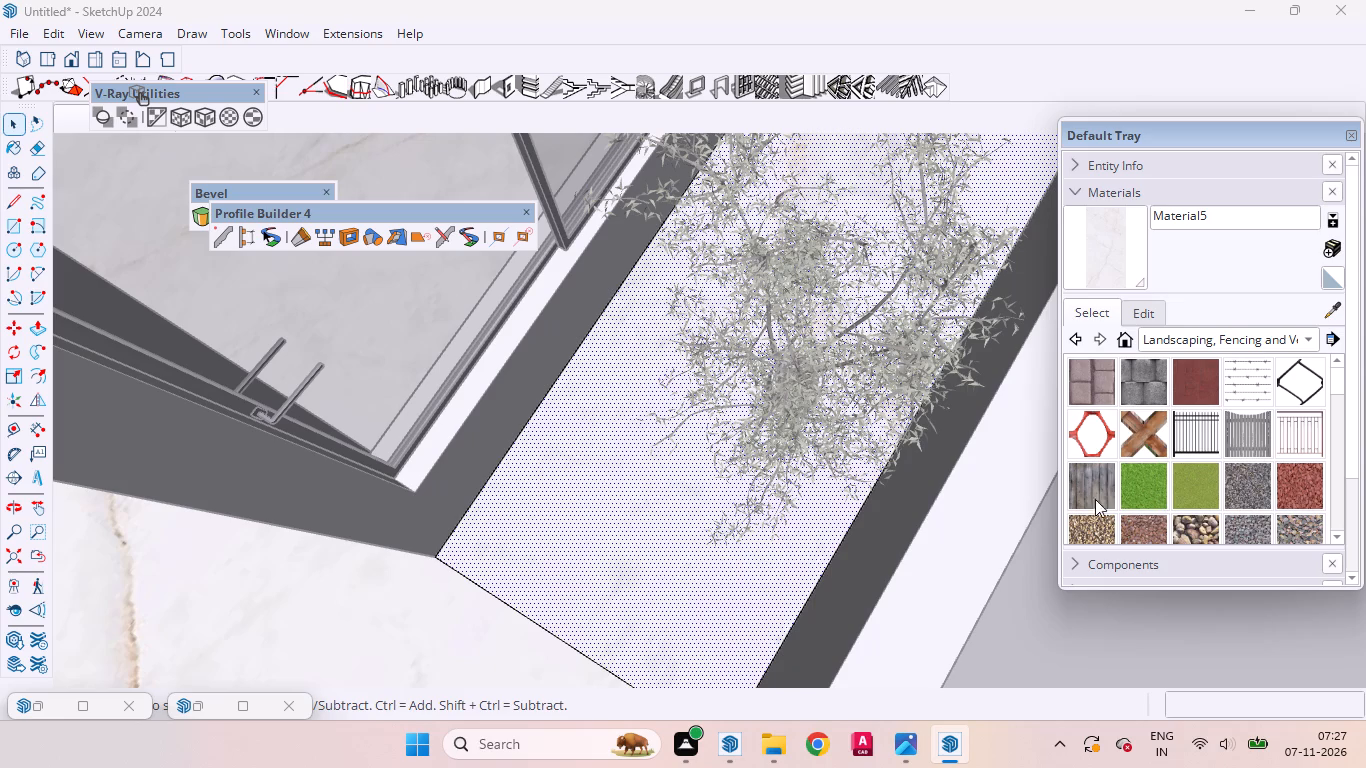
pyautogui.click(683, 558)
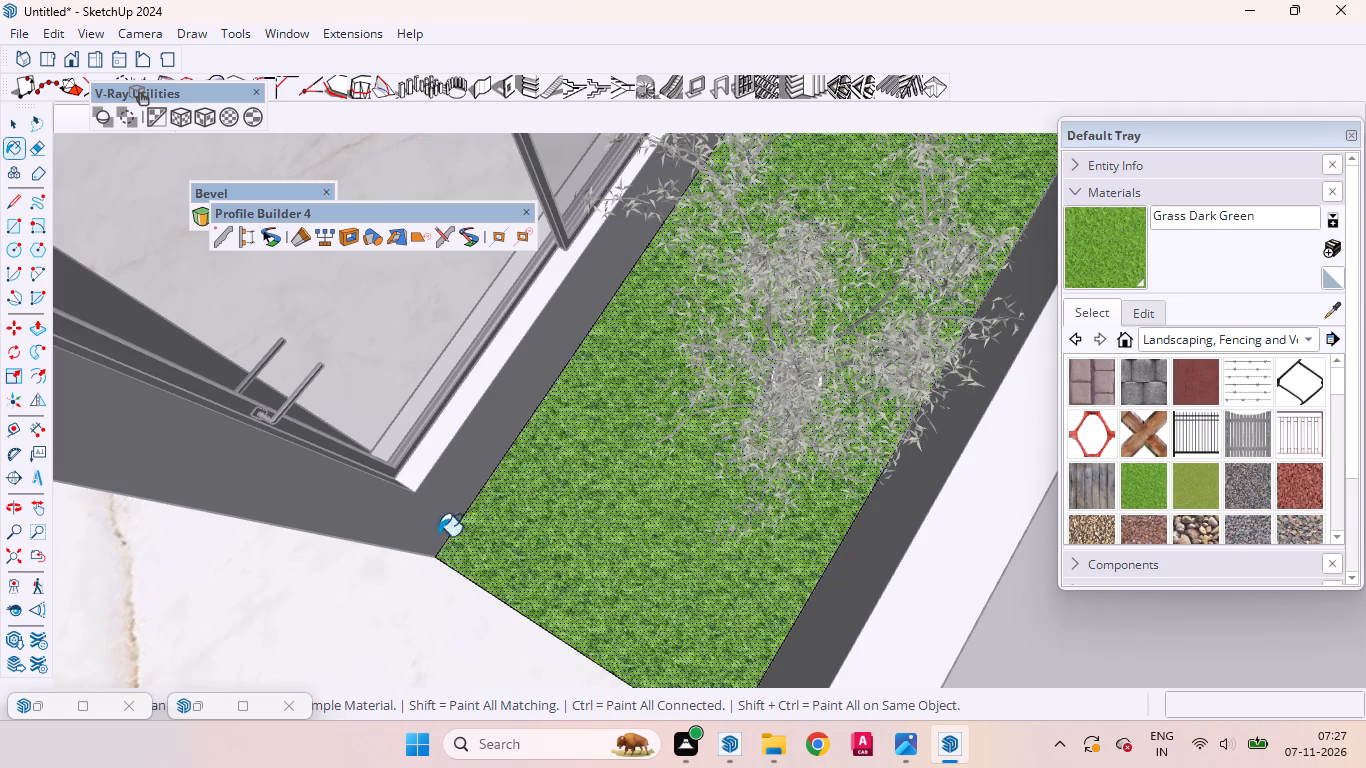
pyautogui.click(7, 127)
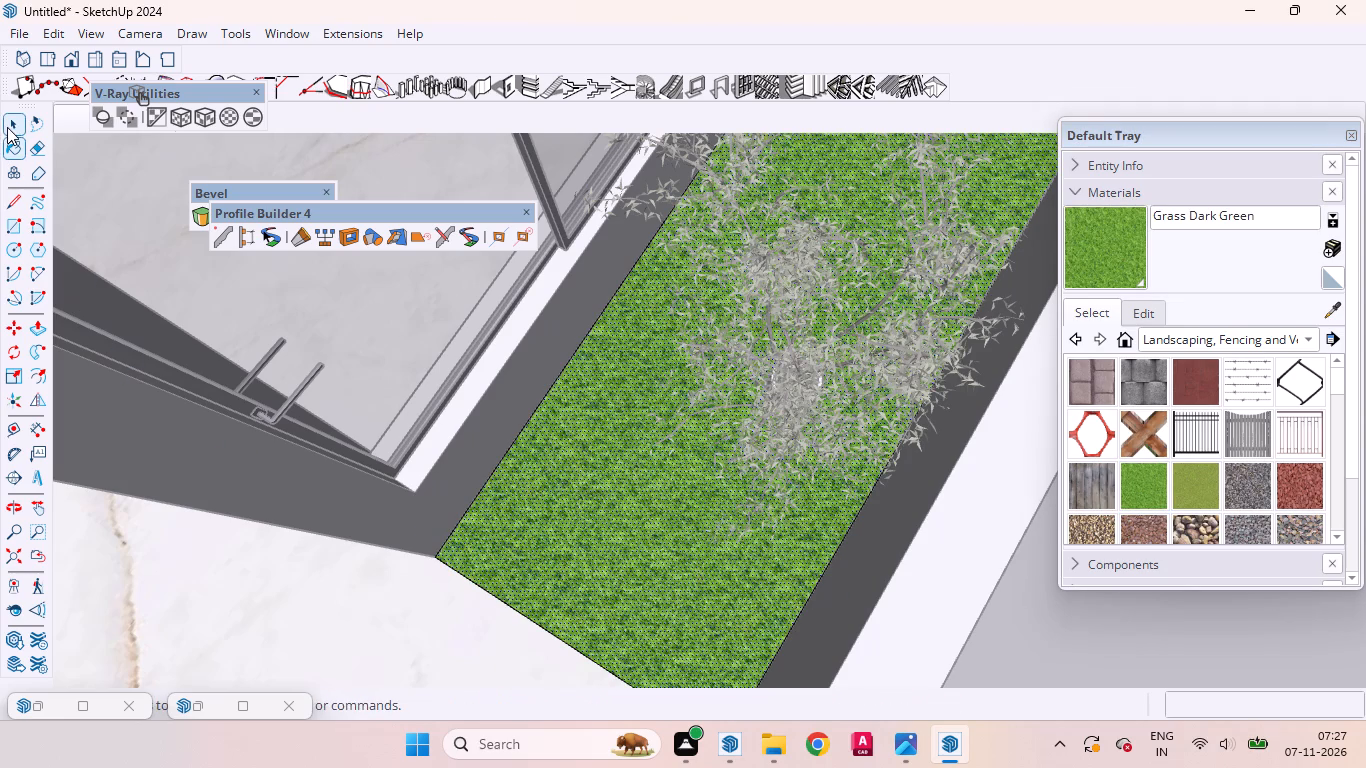
pyautogui.scroll(-8, 648, 440)
pyautogui.click(879, 561)
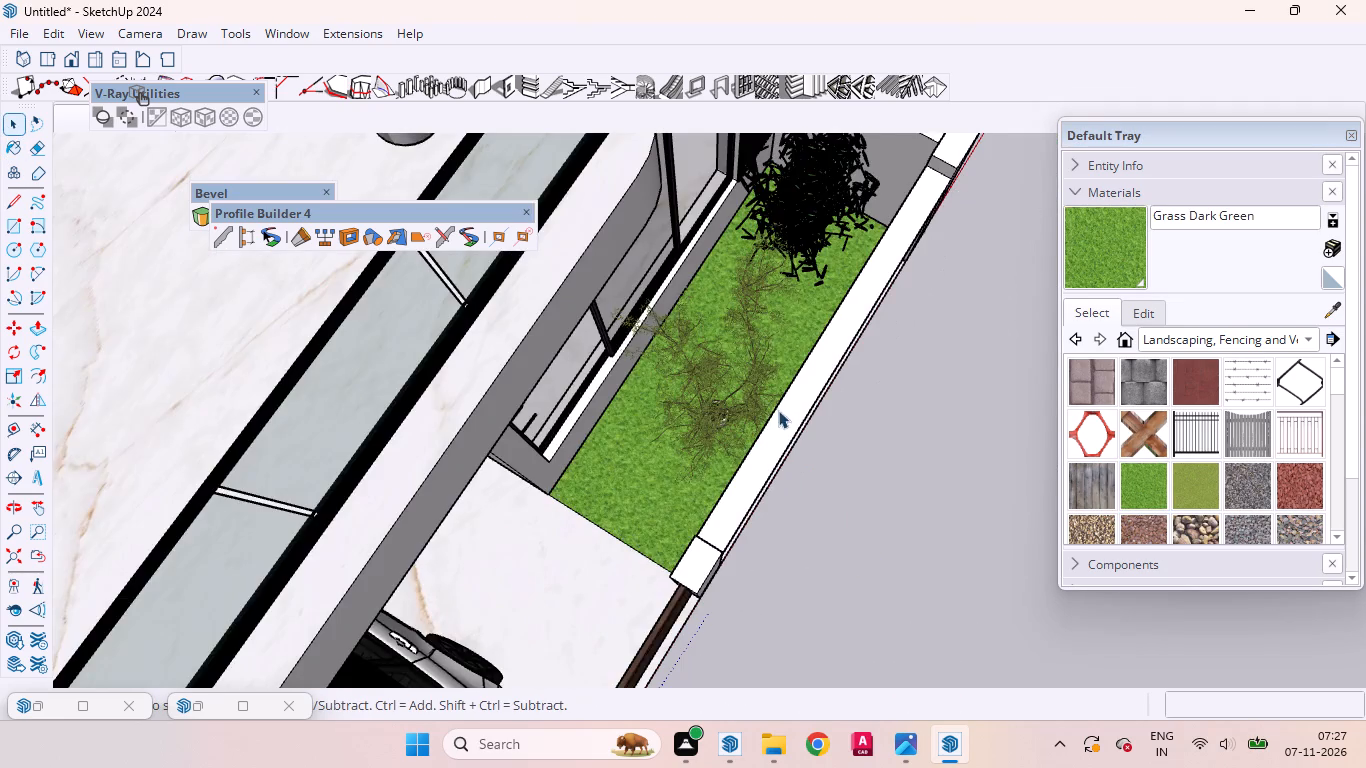
# Examine the grass planting strip and its potted plants between the front boundary wall and the sliding doors, from close and far.
pyautogui.scroll(4, 771, 409)
pyautogui.moveTo(650, 422); pyautogui.dragTo(519, 291, button='middle')
pyautogui.scroll(7, 576, 384)
pyautogui.scroll(-4, 559, 457)
pyautogui.moveTo(443, 582); pyautogui.dragTo(545, 525, button='middle')
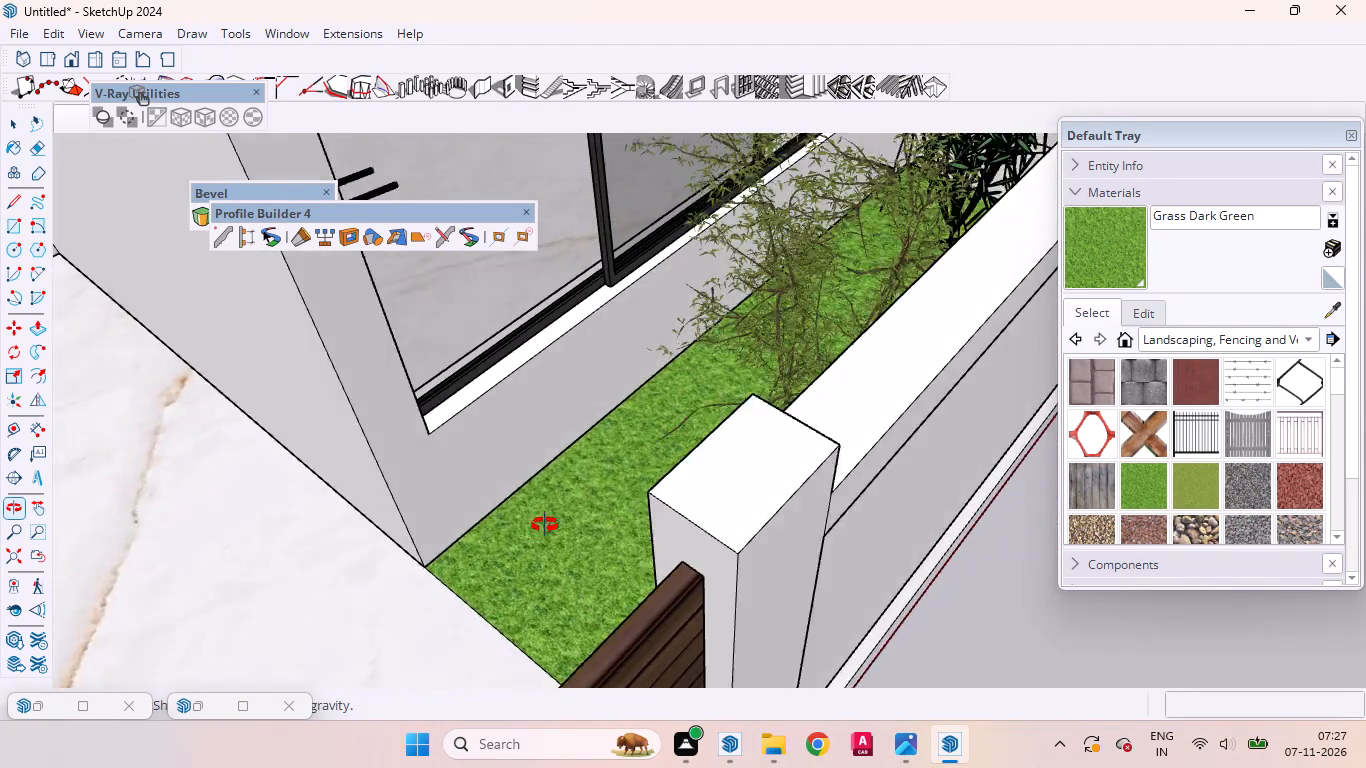
pyautogui.moveTo(545, 525); pyautogui.dragTo(781, 480, button='middle')
pyautogui.scroll(6, 811, 358)
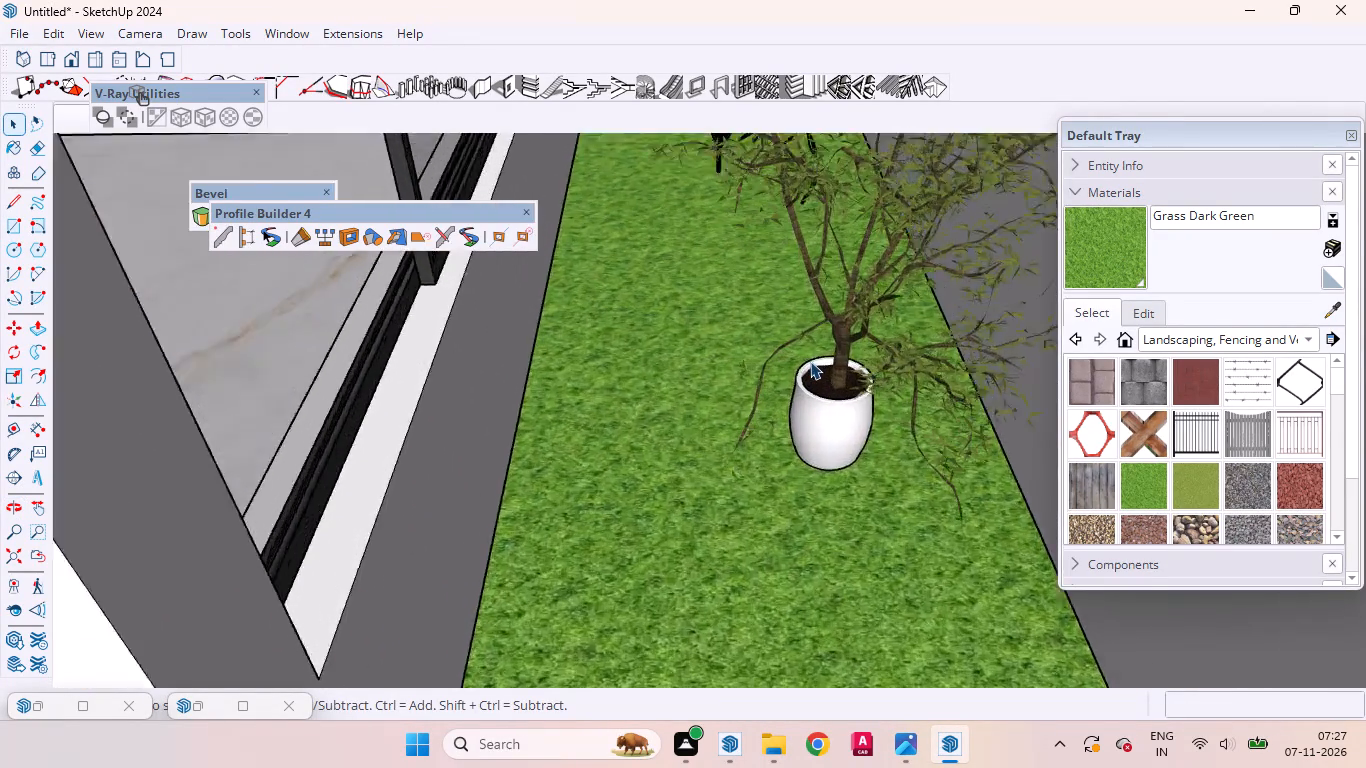
pyautogui.scroll(11, 810, 361)
pyautogui.scroll(-9, 739, 496)
pyautogui.moveTo(740, 523); pyautogui.dragTo(620, 566, button='middle')
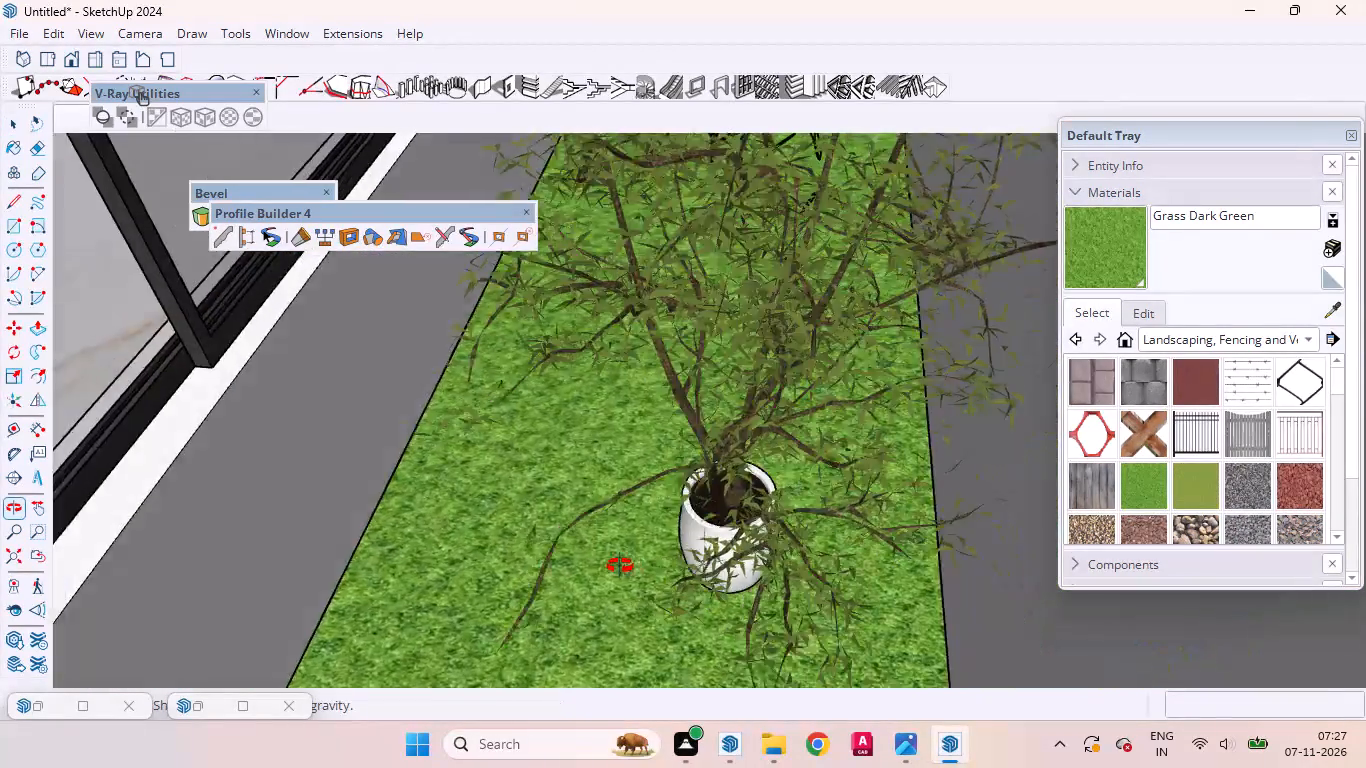
pyautogui.moveTo(620, 566); pyautogui.dragTo(430, 735, button='middle')
pyautogui.scroll(-14, 571, 575)
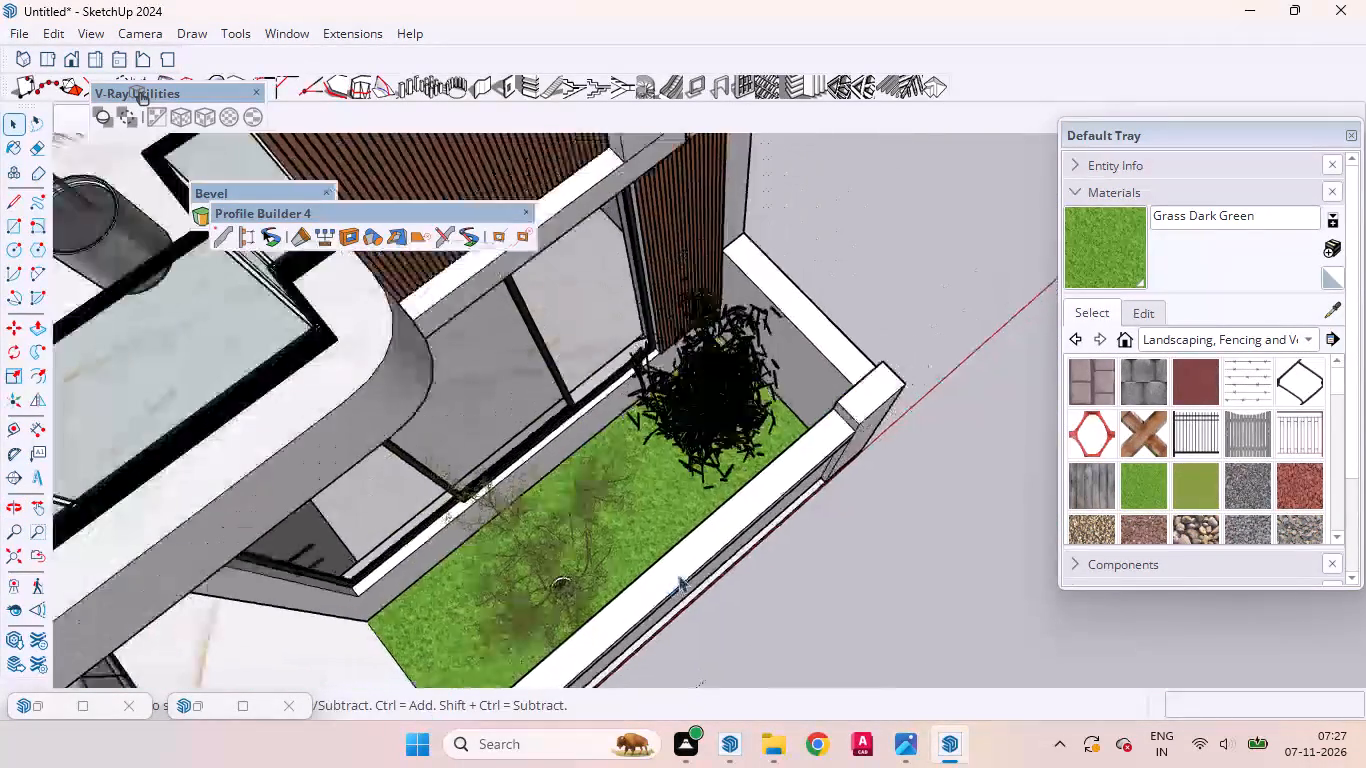
pyautogui.scroll(-11, 678, 575)
pyautogui.scroll(2, 747, 575)
pyautogui.scroll(-2, 747, 575)
pyautogui.moveTo(762, 577); pyautogui.dragTo(496, 543, button='middle')
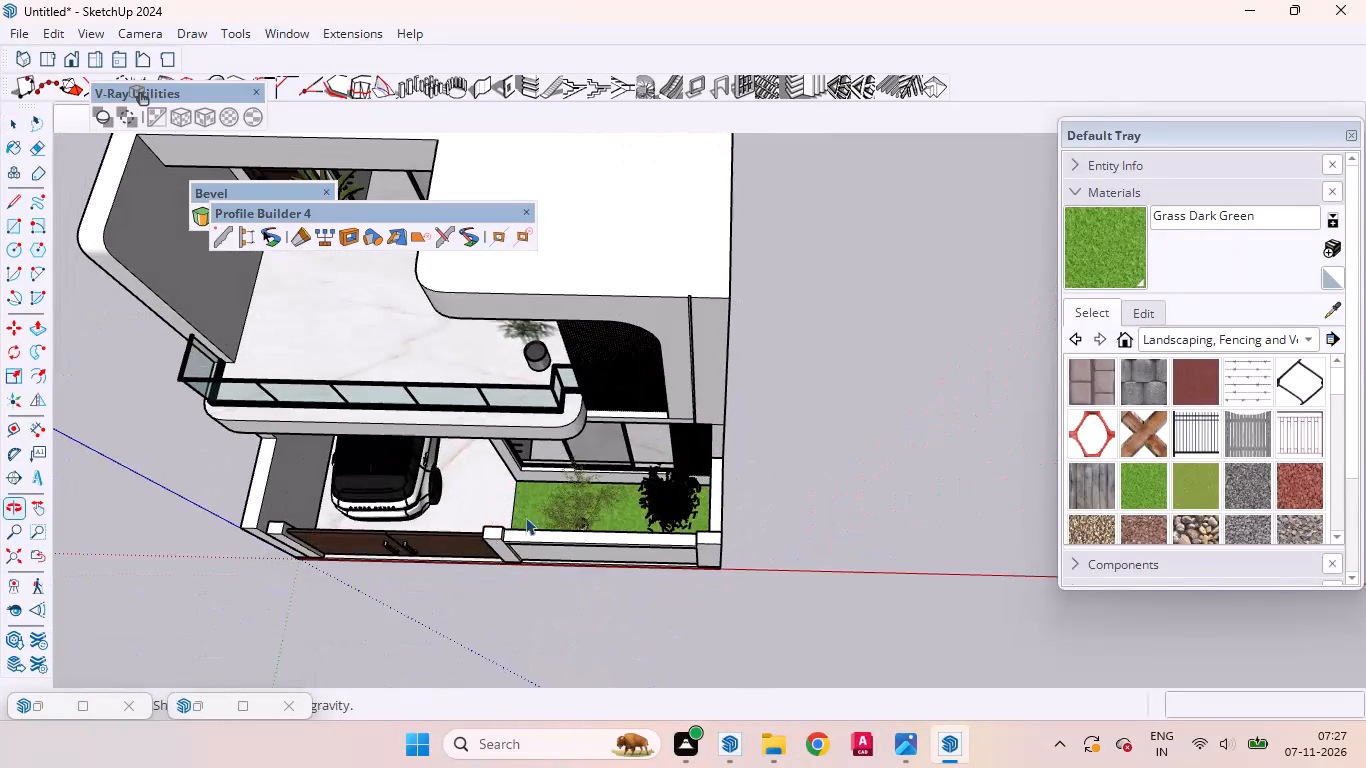
# Examine the whole house front from above, including the roof, balcony, car porch and grass strip.
pyautogui.click(791, 482)
pyautogui.scroll(-6, 857, 510)
pyautogui.scroll(1, 859, 511)
pyautogui.scroll(-3, 859, 511)
pyautogui.moveTo(649, 571); pyautogui.dragTo(646, 497, button='middle')
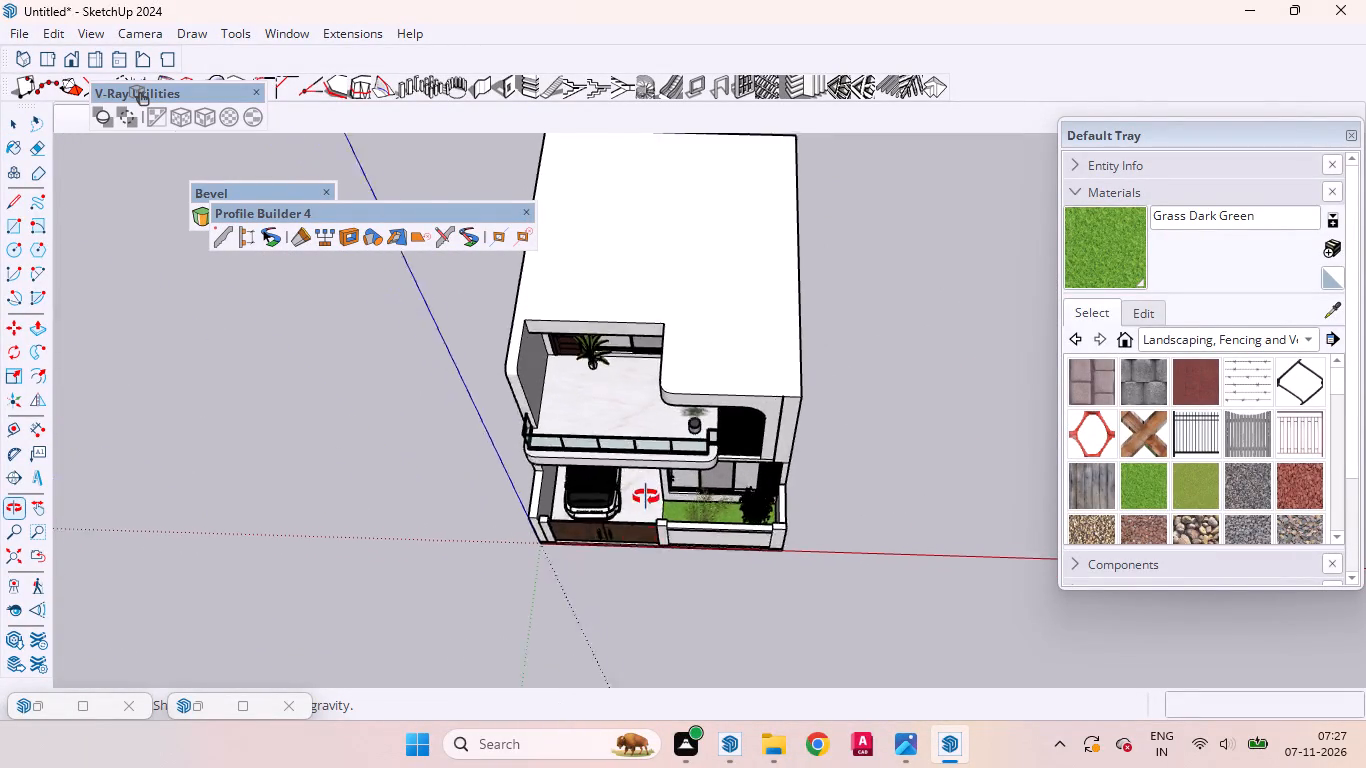
pyautogui.moveTo(646, 497); pyautogui.dragTo(698, 746, button='middle')
pyautogui.scroll(1, 680, 497)
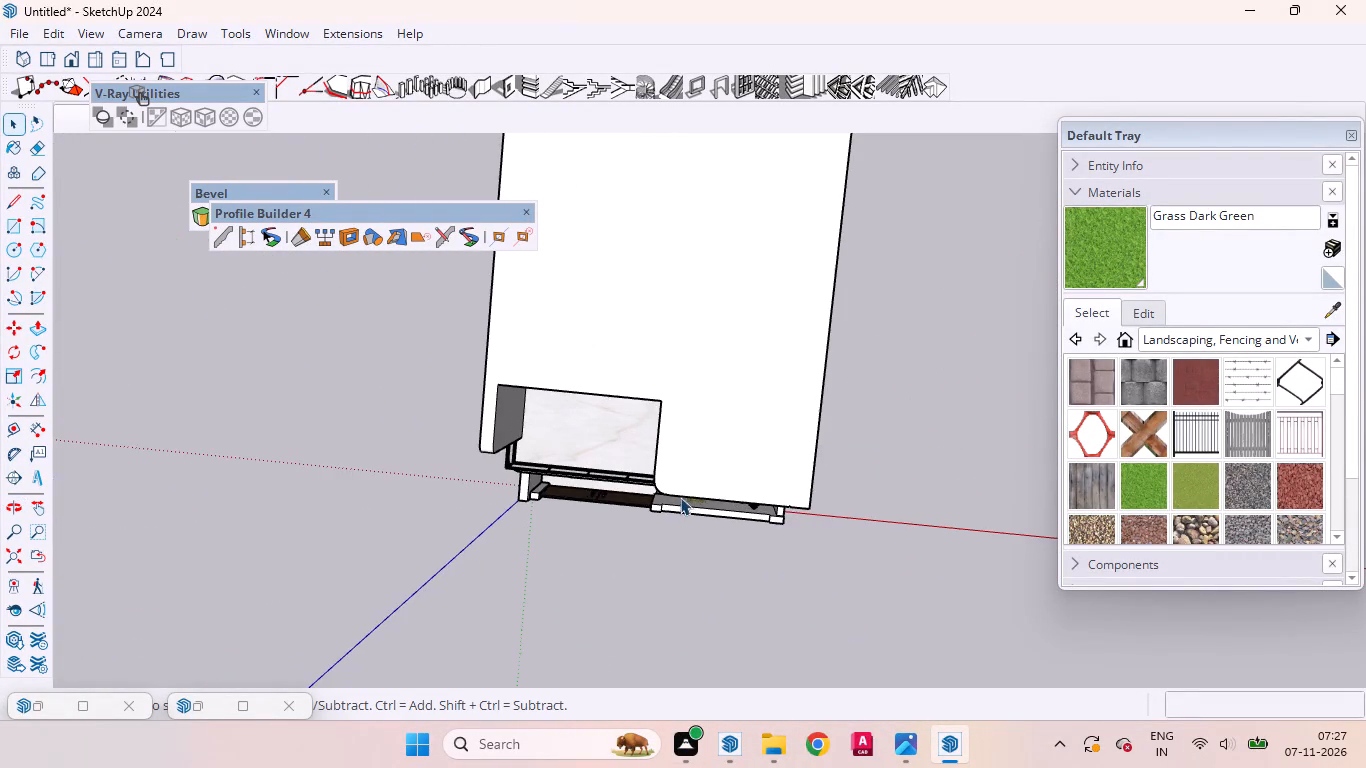
pyautogui.scroll(-3, 717, 599)
pyautogui.scroll(4, 722, 571)
pyautogui.moveTo(736, 517); pyautogui.dragTo(749, 389, button='middle')
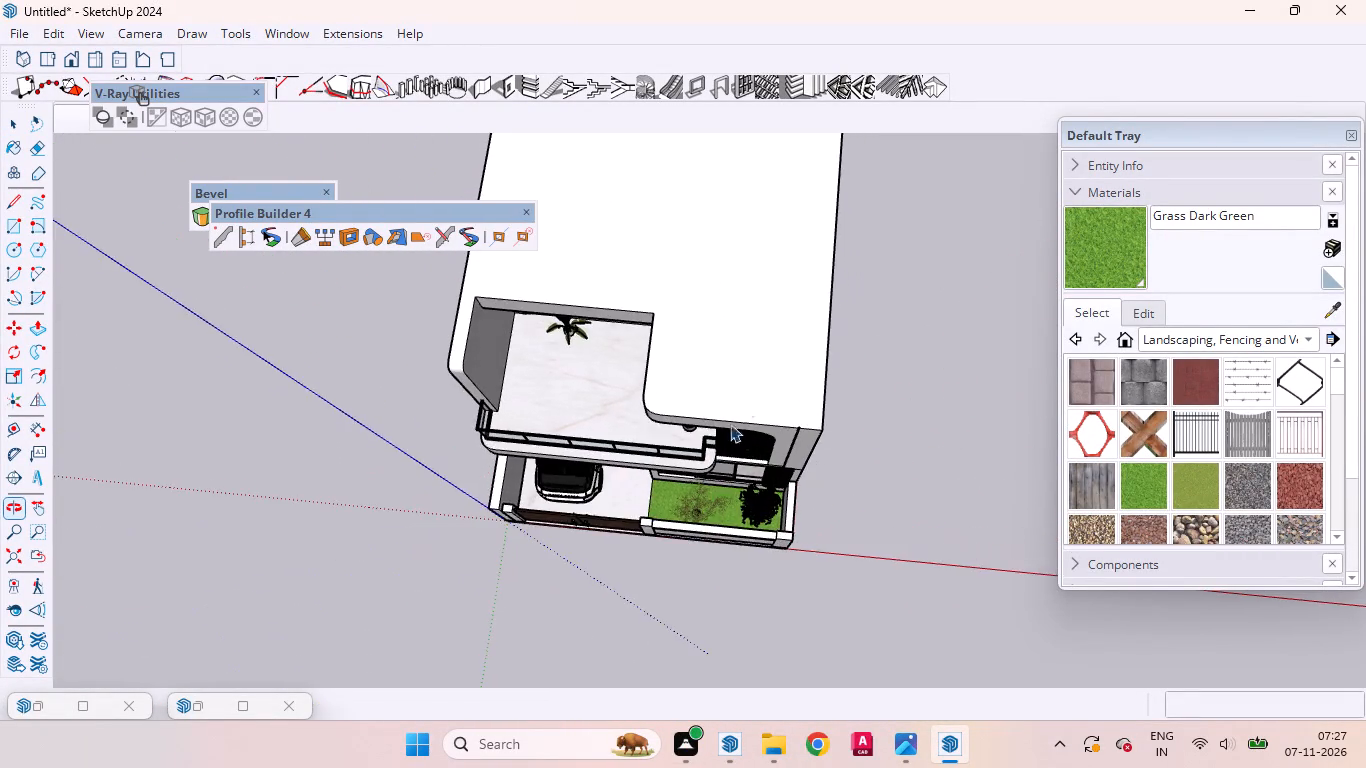
# Examine the grass strip around the potted tree and along the sliding-door wall from several close angles.
pyautogui.scroll(11, 701, 489)
pyautogui.scroll(-1, 697, 500)
pyautogui.scroll(15, 697, 501)
pyautogui.scroll(-1, 676, 553)
pyautogui.scroll(4, 676, 553)
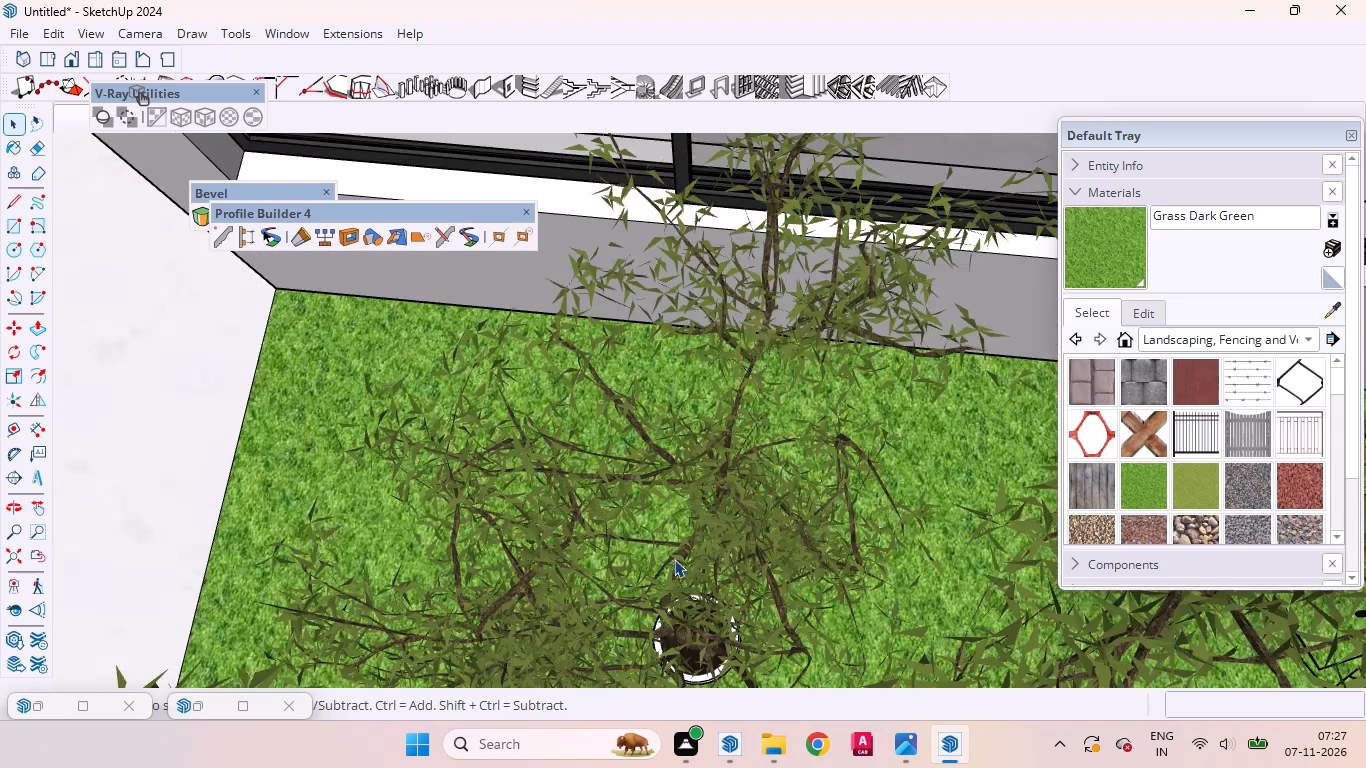
pyautogui.moveTo(666, 572); pyautogui.dragTo(1074, 406, button='middle')
pyautogui.scroll(1, 999, 451)
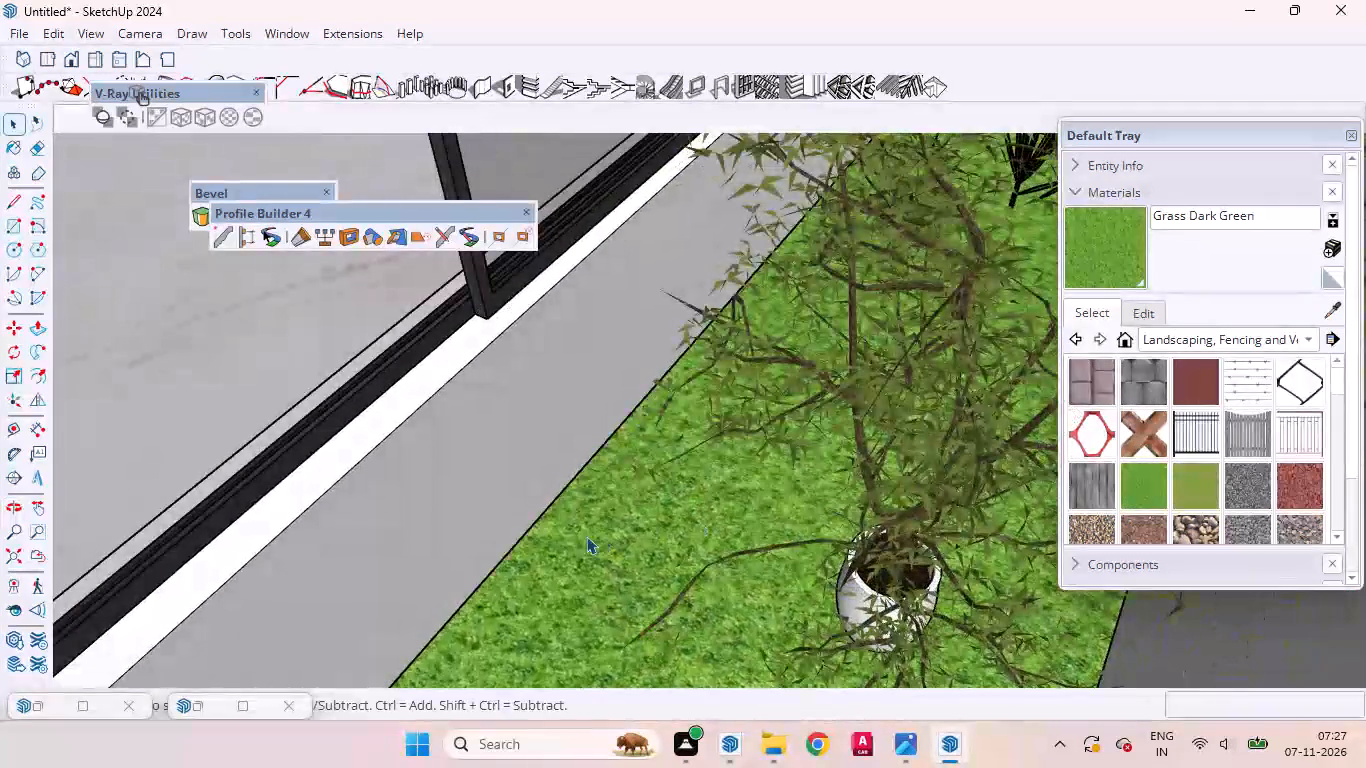
pyautogui.scroll(-5, 586, 536)
pyautogui.moveTo(545, 558); pyautogui.dragTo(786, 389, button='middle')
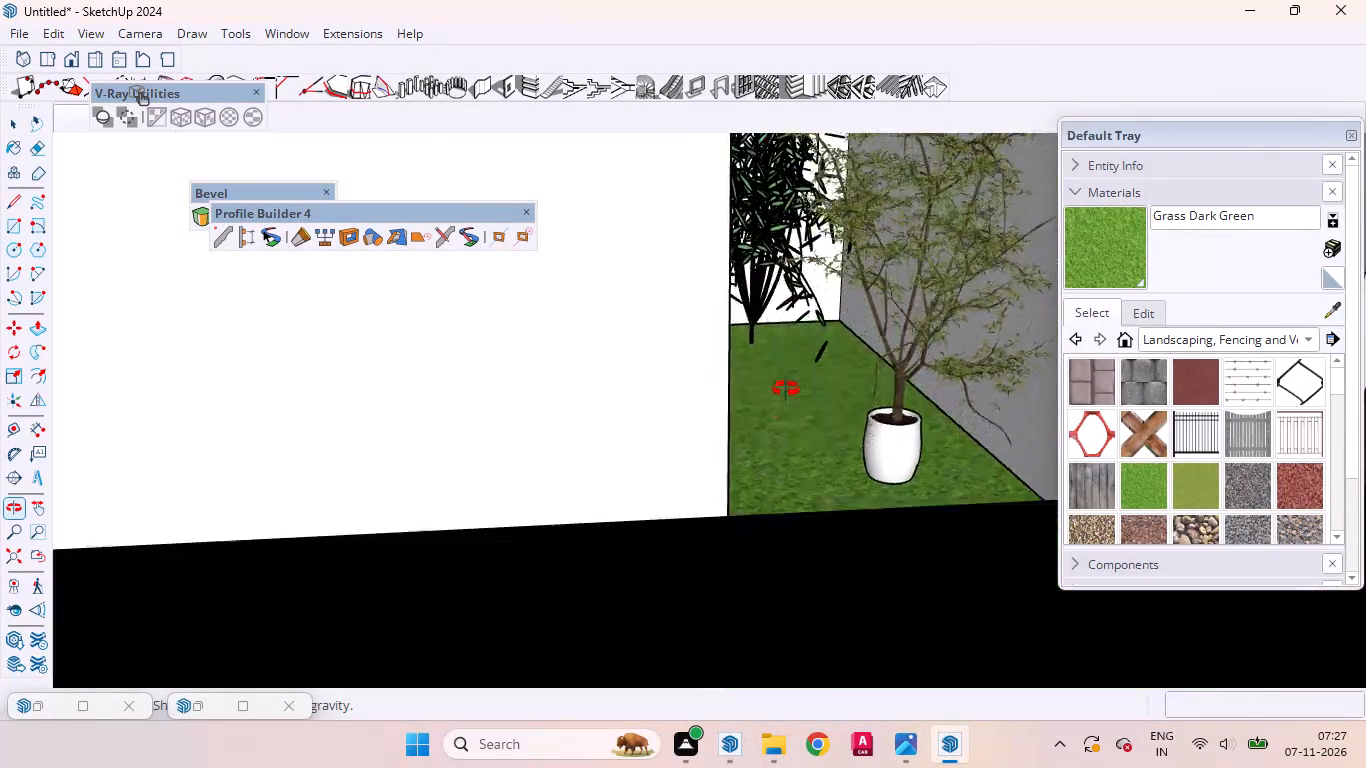
pyautogui.moveTo(786, 389); pyautogui.dragTo(786, 388, button='middle')
pyautogui.click(46, 563)
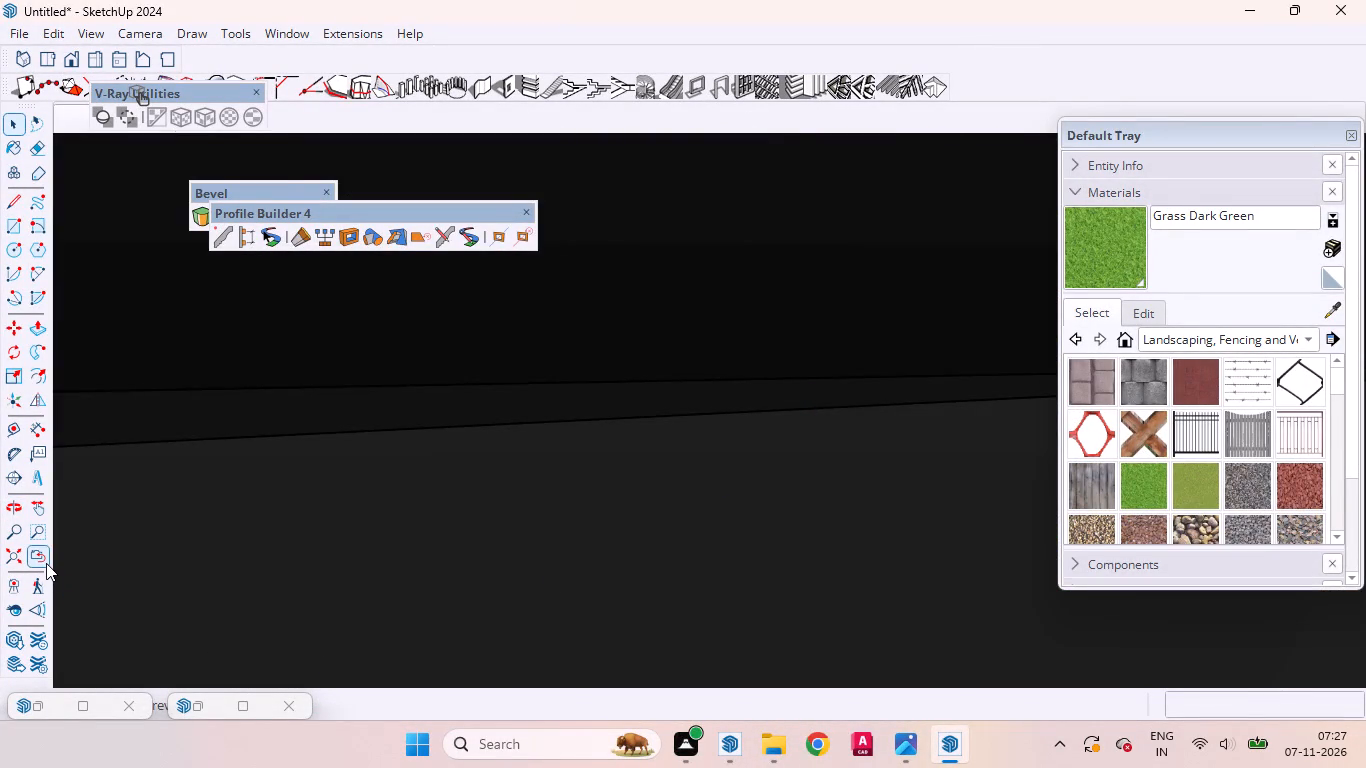
pyautogui.scroll(7, 632, 553)
pyautogui.scroll(-3, 858, 569)
pyautogui.scroll(9, 858, 569)
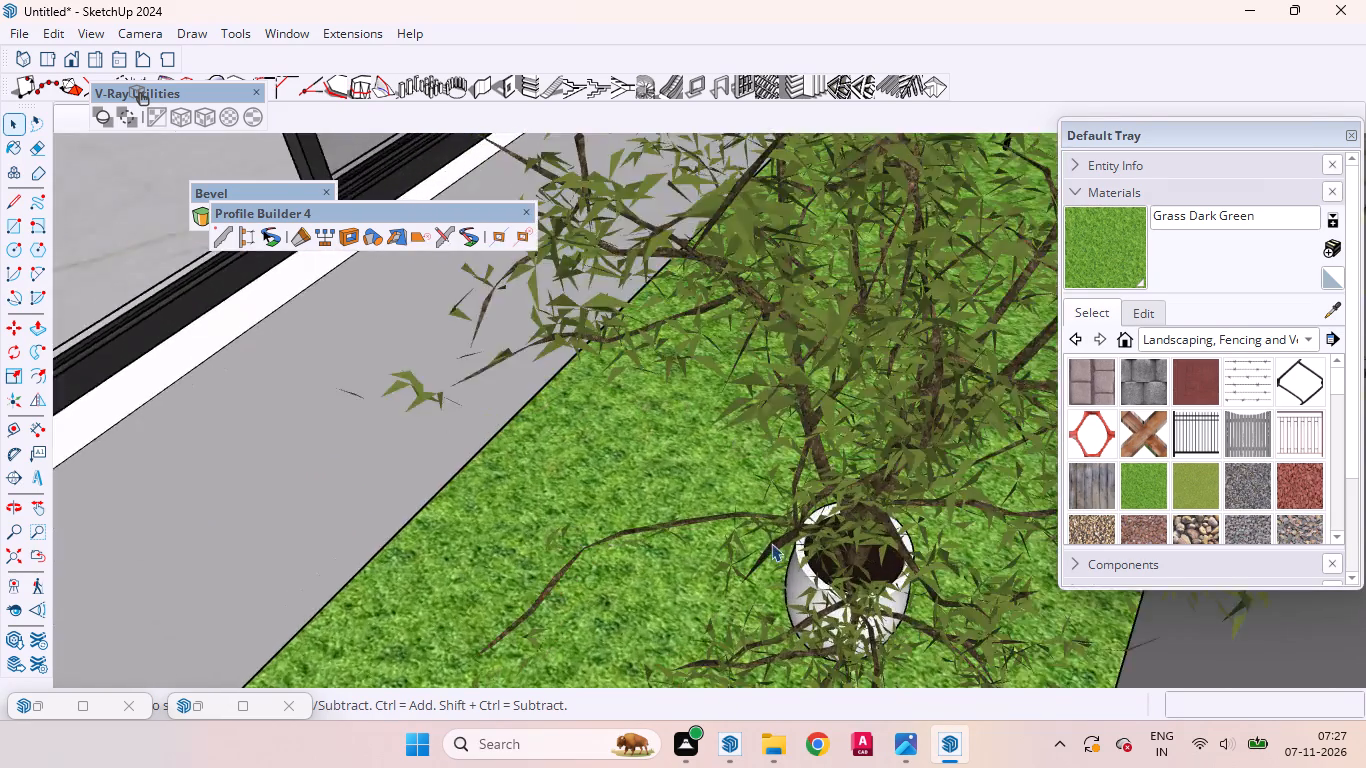
pyautogui.scroll(8, 771, 543)
pyautogui.scroll(-1, 798, 539)
pyautogui.scroll(7, 798, 539)
pyautogui.moveTo(700, 540); pyautogui.dragTo(801, 505, button='middle')
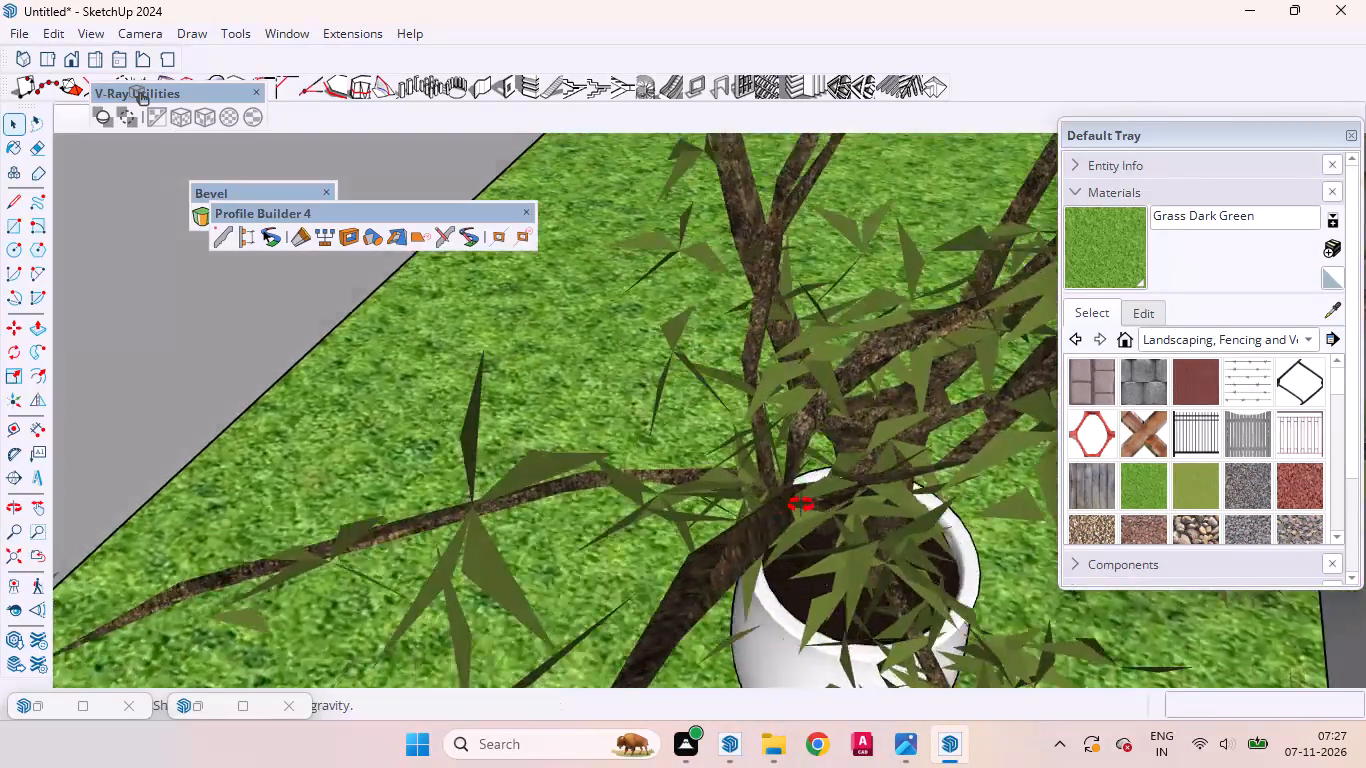
pyautogui.moveTo(801, 505); pyautogui.dragTo(861, 405, button='middle')
pyautogui.scroll(-5, 856, 450)
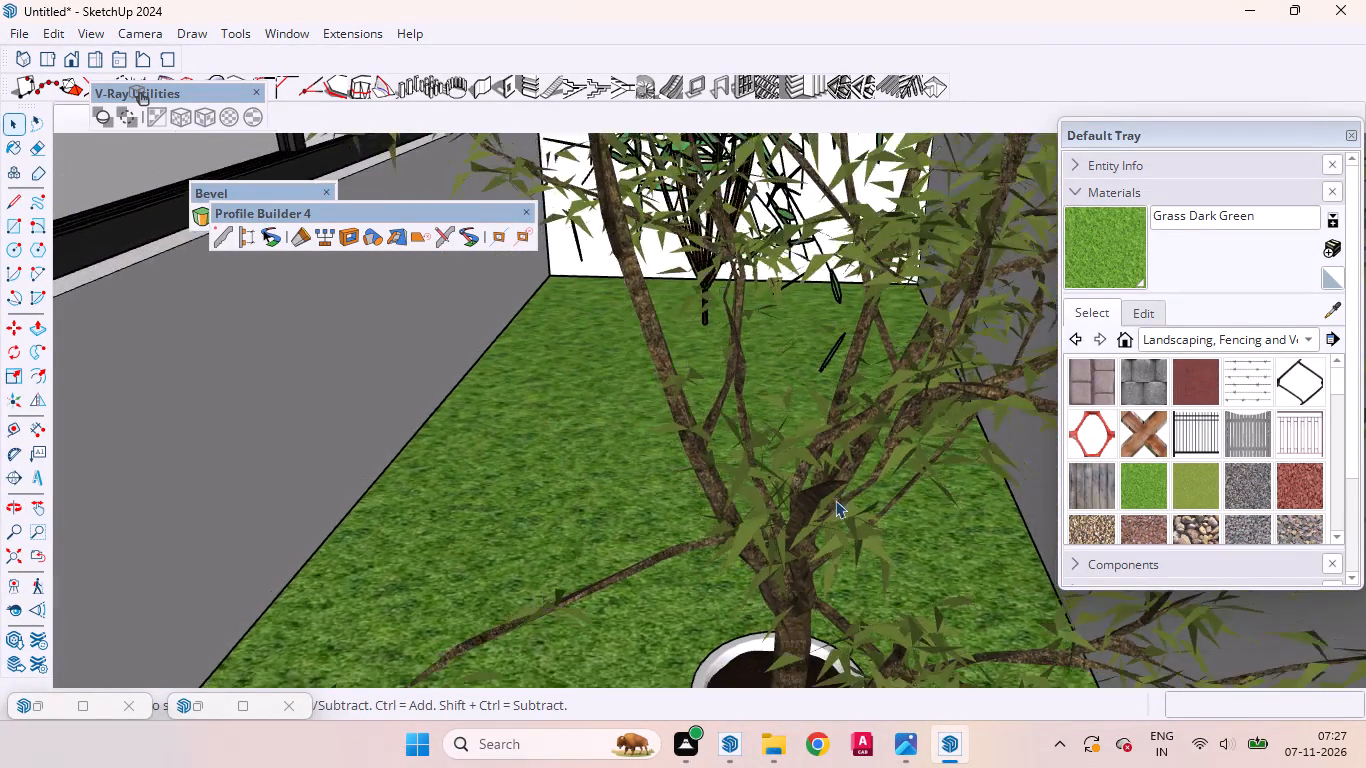
pyautogui.scroll(-3, 838, 448)
pyautogui.scroll(-7, 804, 611)
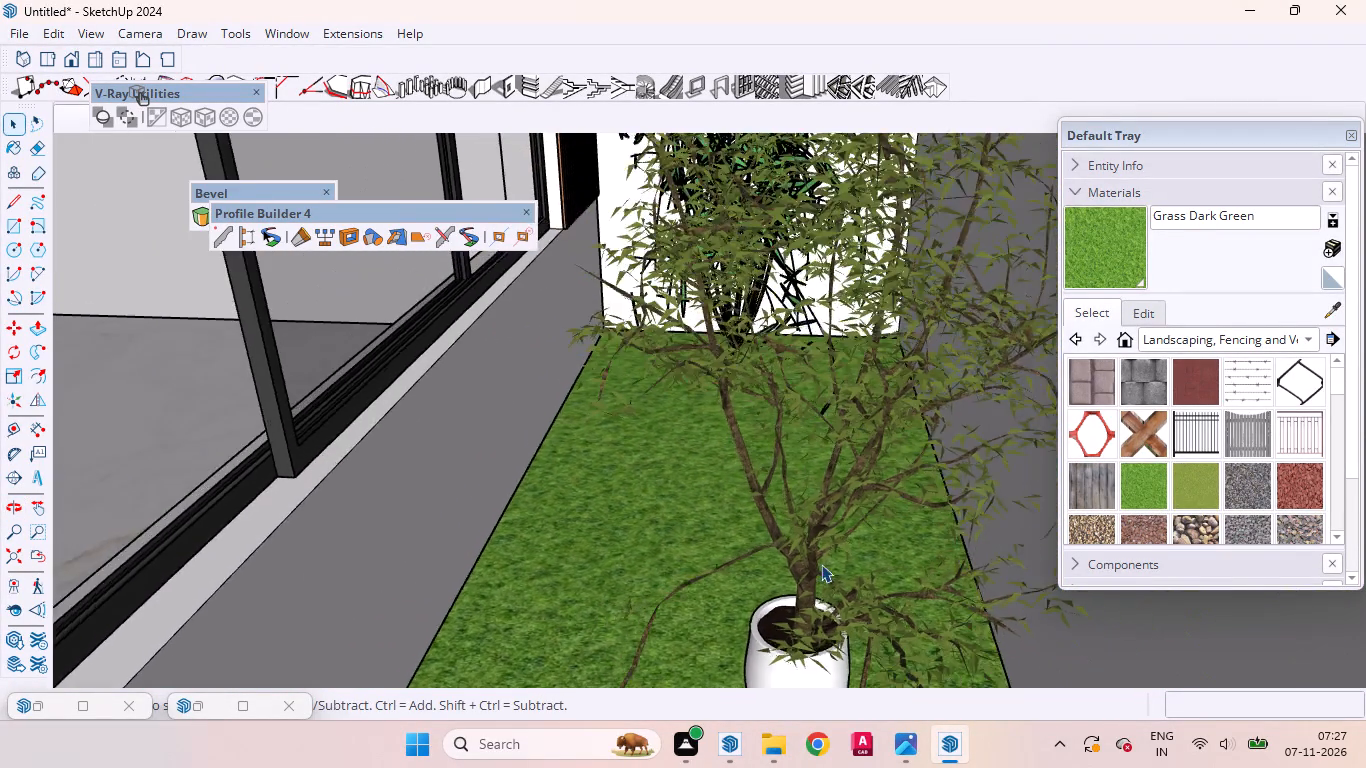
pyautogui.scroll(-5, 821, 564)
# Examine the white pot of the tree and its dark soil texture up close.
pyautogui.scroll(14, 812, 645)
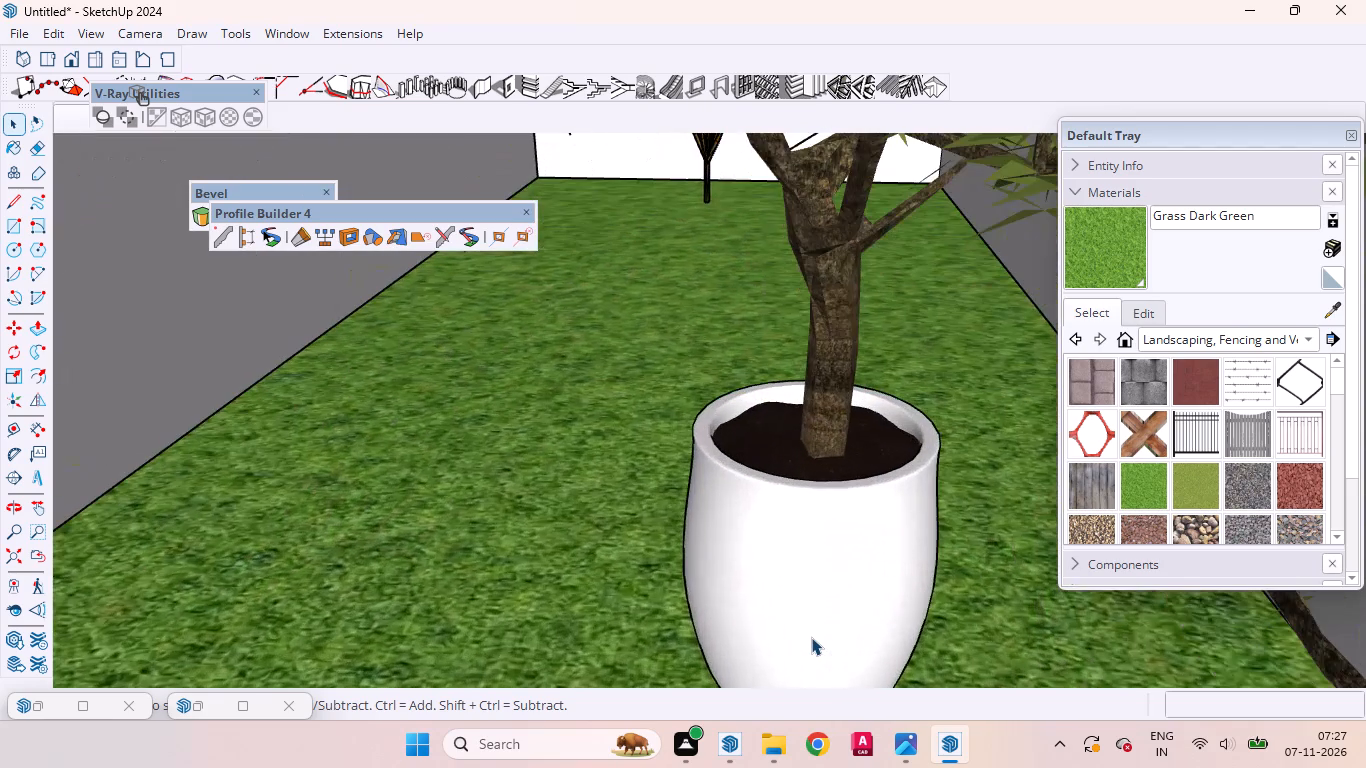
pyautogui.moveTo(862, 649); pyautogui.dragTo(807, 472, button='middle')
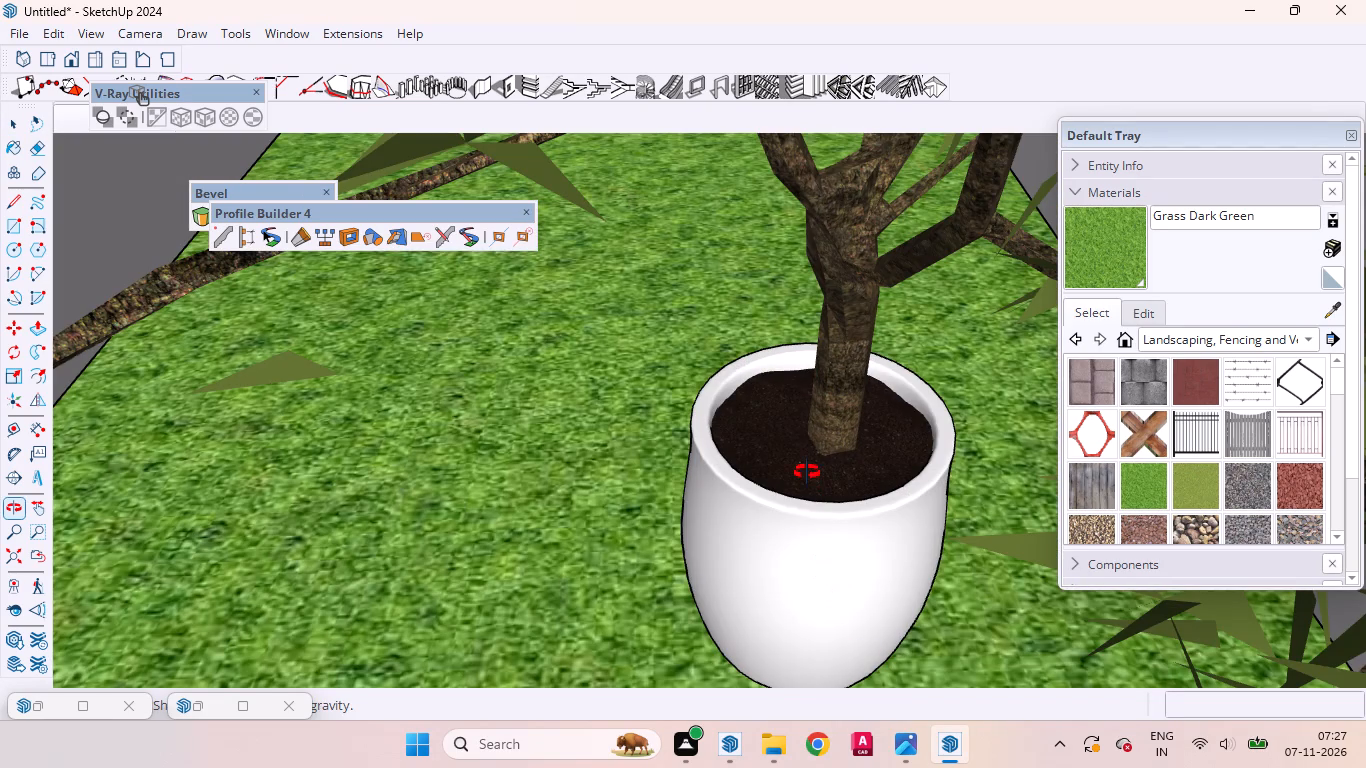
pyautogui.moveTo(807, 472); pyautogui.dragTo(899, 742, button='middle')
pyautogui.scroll(6, 807, 472)
pyautogui.scroll(-1, 807, 472)
pyautogui.scroll(1, 807, 472)
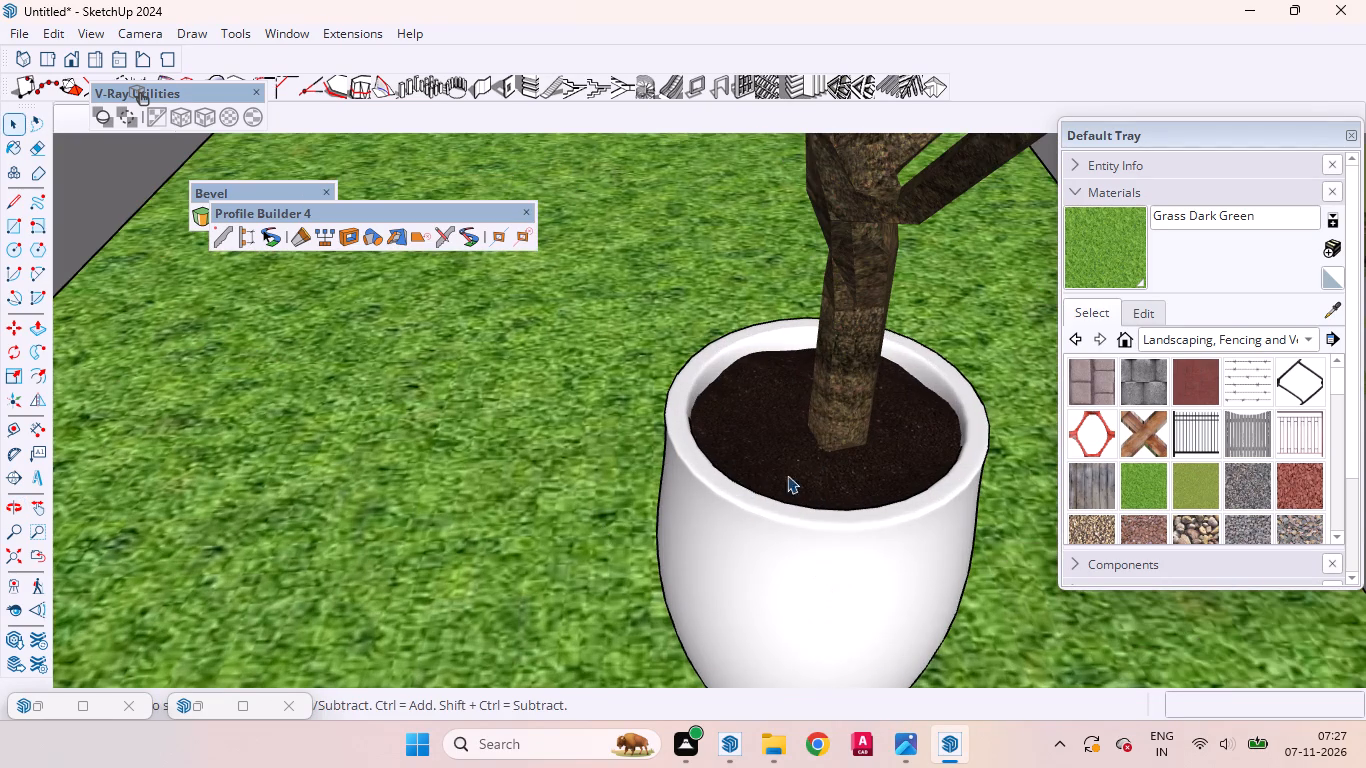
pyautogui.scroll(1, 823, 468)
pyautogui.scroll(-4, 823, 468)
pyautogui.scroll(9, 823, 468)
pyautogui.moveTo(886, 520); pyautogui.dragTo(910, 696, button='middle')
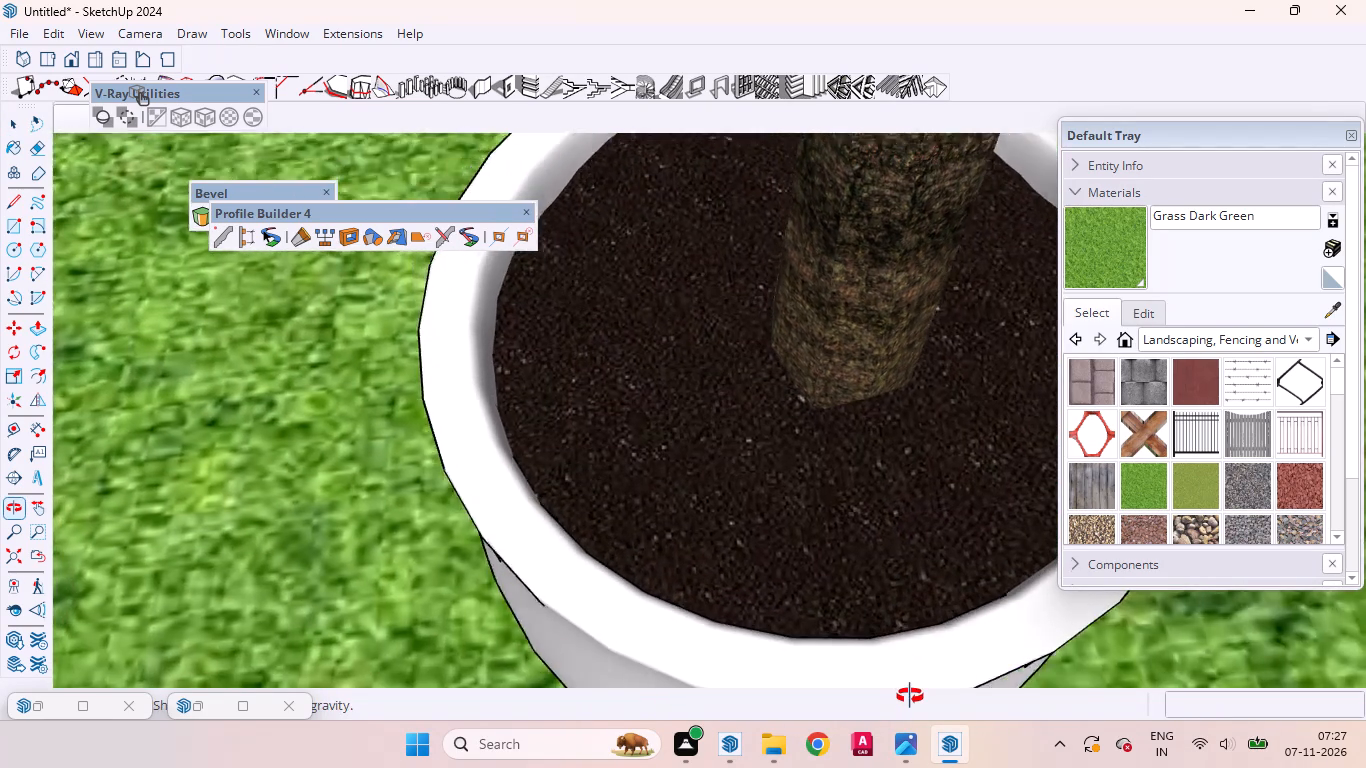
pyautogui.moveTo(910, 696); pyautogui.dragTo(910, 700, button='middle')
pyautogui.scroll(11, 843, 611)
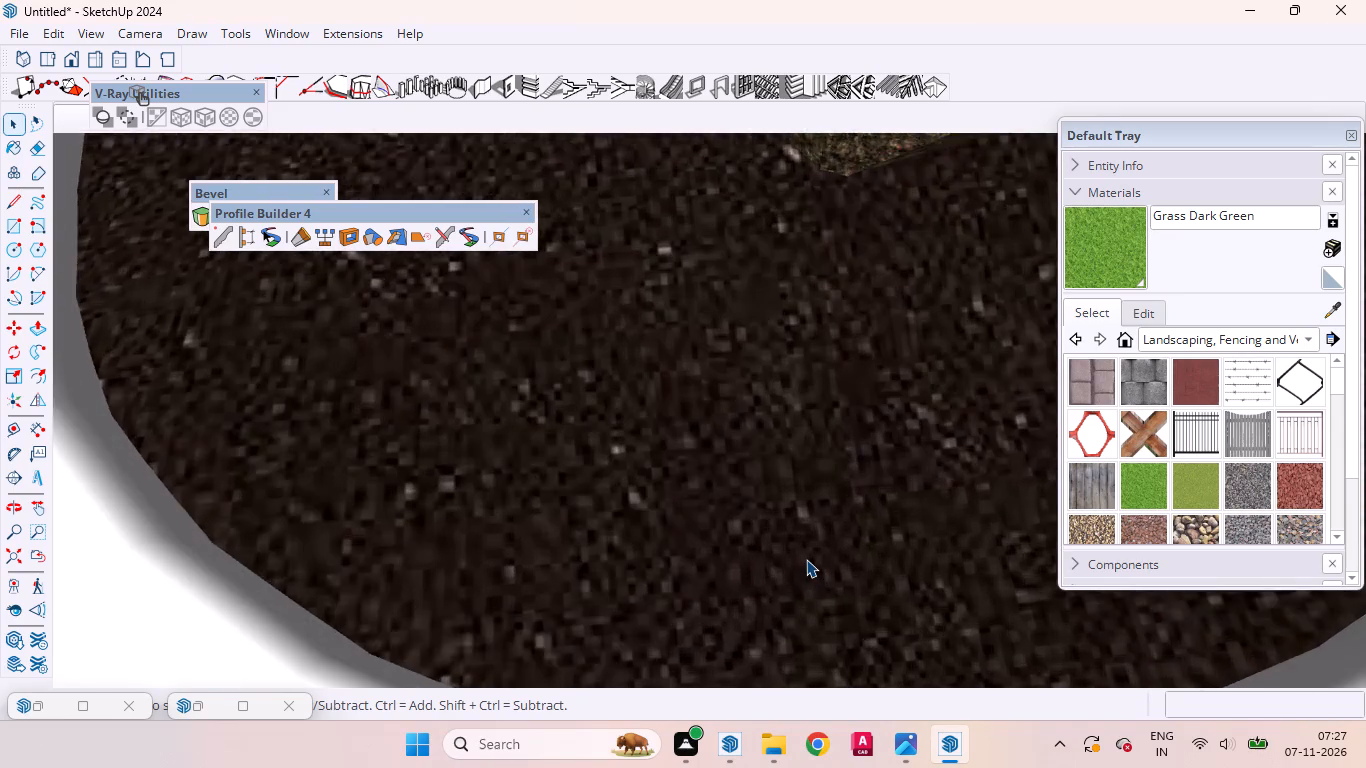
pyautogui.scroll(3, 806, 559)
pyautogui.scroll(-1, 807, 559)
pyautogui.scroll(4, 807, 559)
pyautogui.scroll(-15, 808, 560)
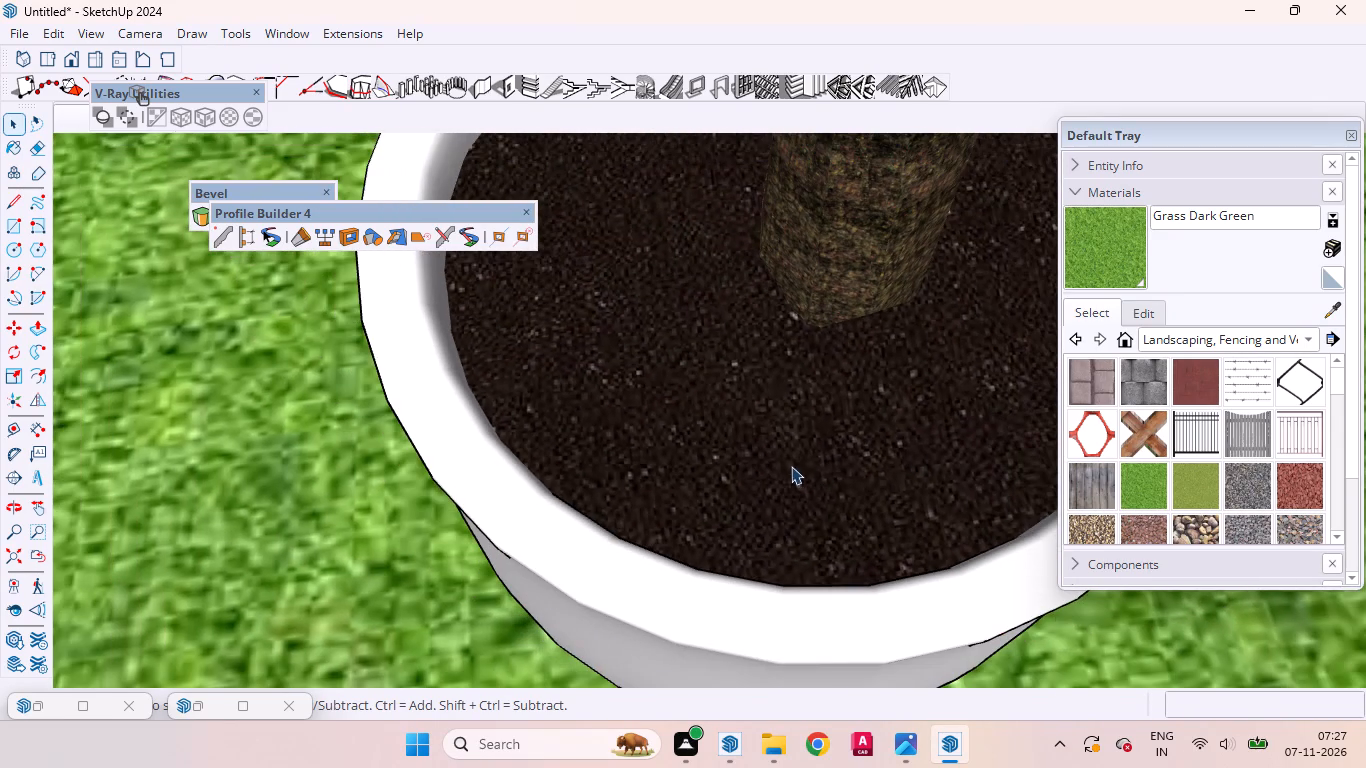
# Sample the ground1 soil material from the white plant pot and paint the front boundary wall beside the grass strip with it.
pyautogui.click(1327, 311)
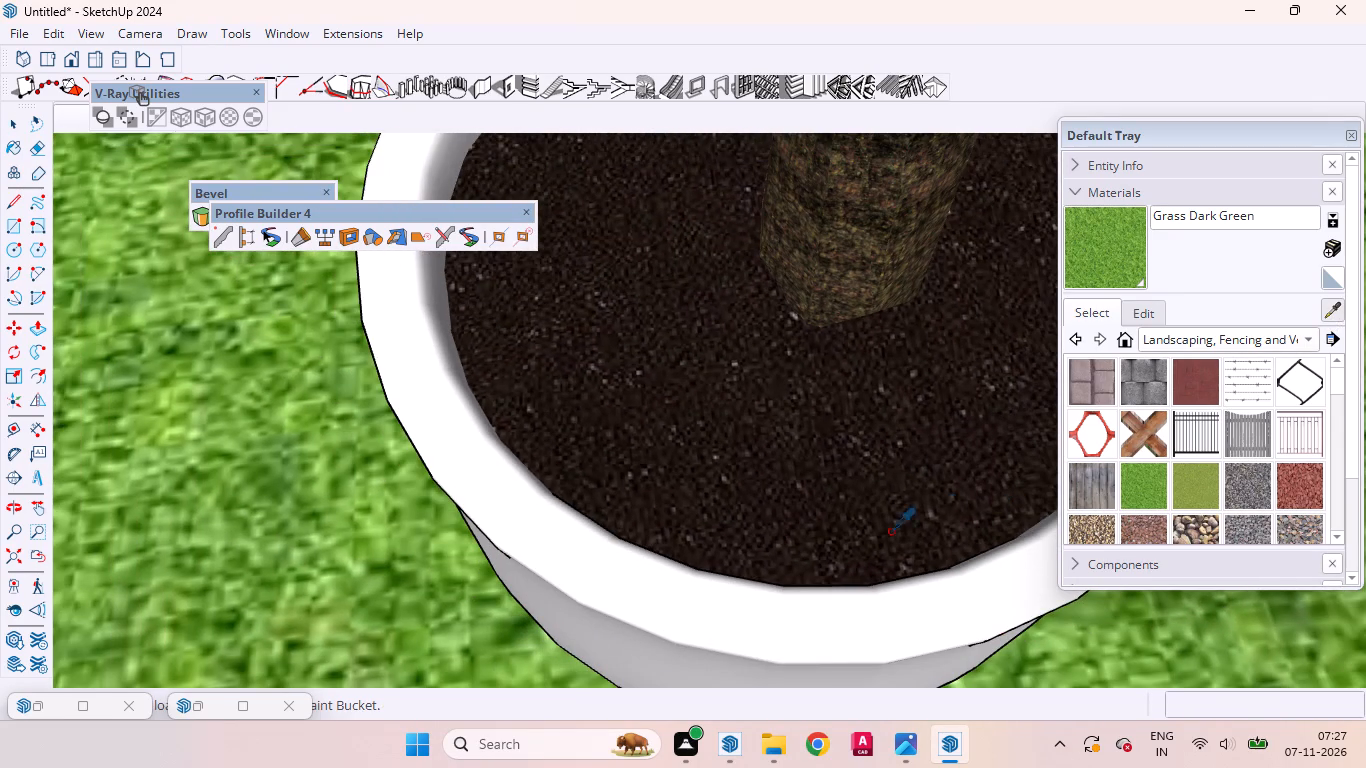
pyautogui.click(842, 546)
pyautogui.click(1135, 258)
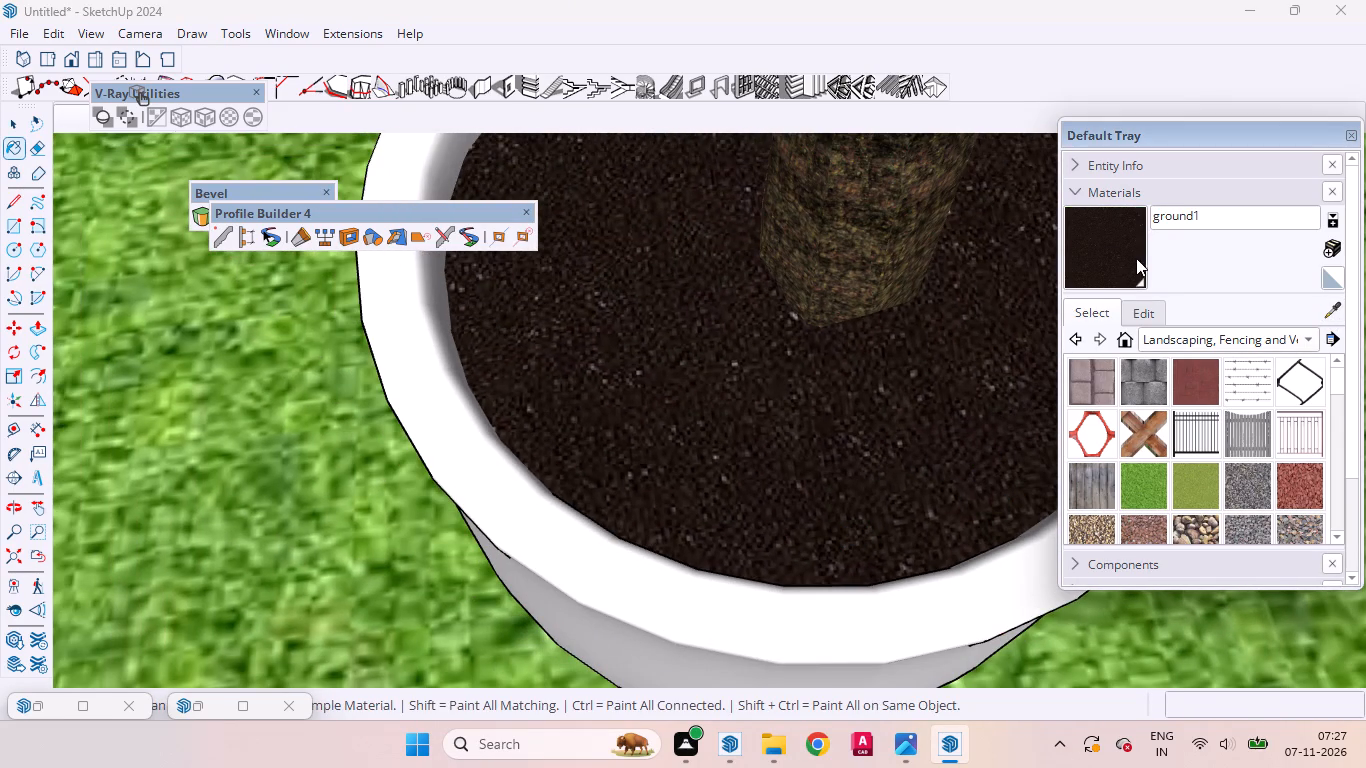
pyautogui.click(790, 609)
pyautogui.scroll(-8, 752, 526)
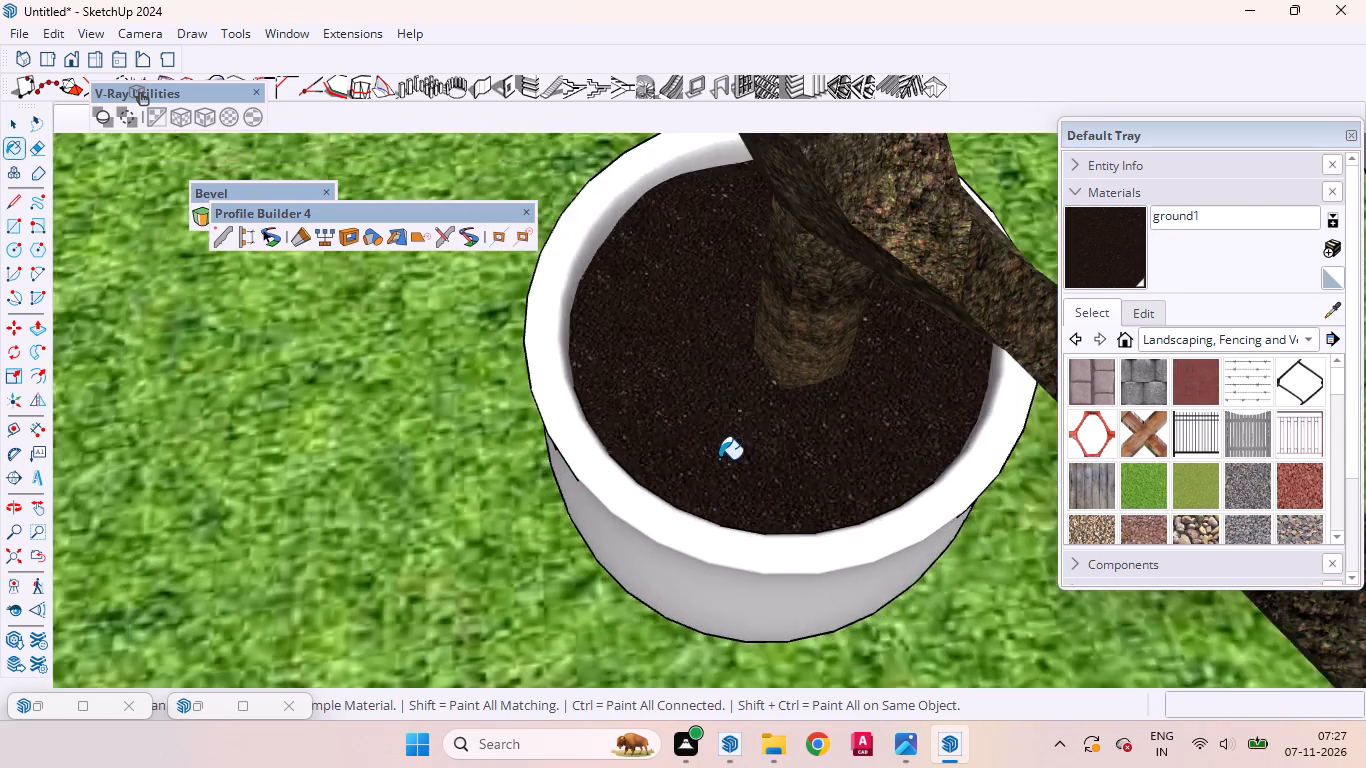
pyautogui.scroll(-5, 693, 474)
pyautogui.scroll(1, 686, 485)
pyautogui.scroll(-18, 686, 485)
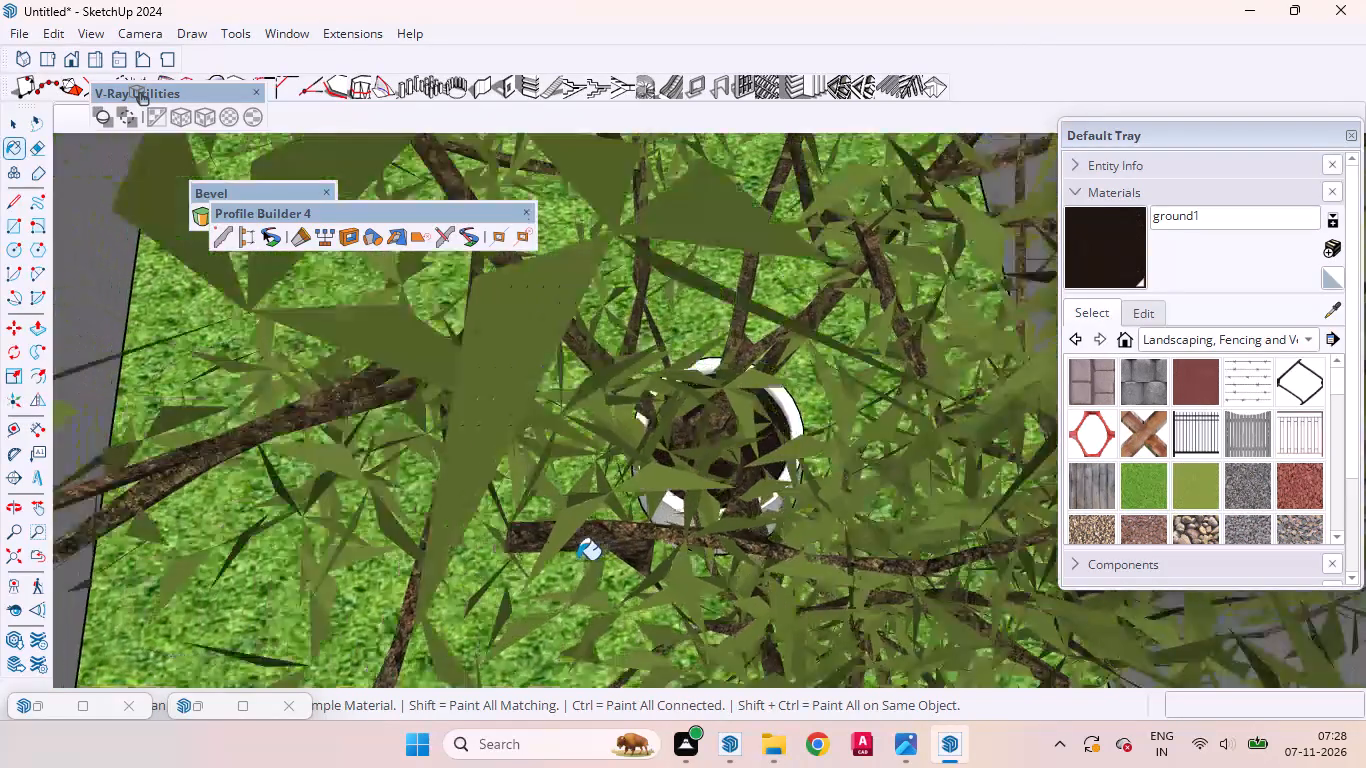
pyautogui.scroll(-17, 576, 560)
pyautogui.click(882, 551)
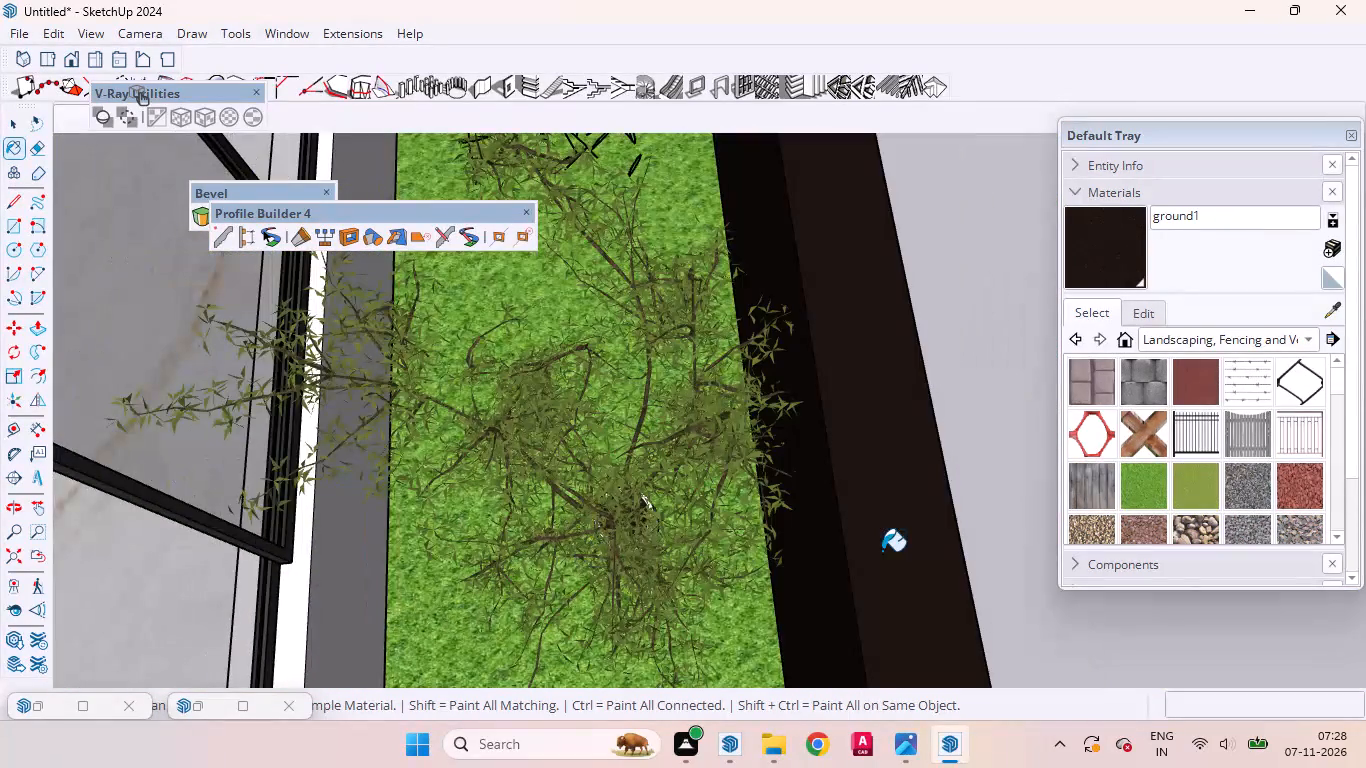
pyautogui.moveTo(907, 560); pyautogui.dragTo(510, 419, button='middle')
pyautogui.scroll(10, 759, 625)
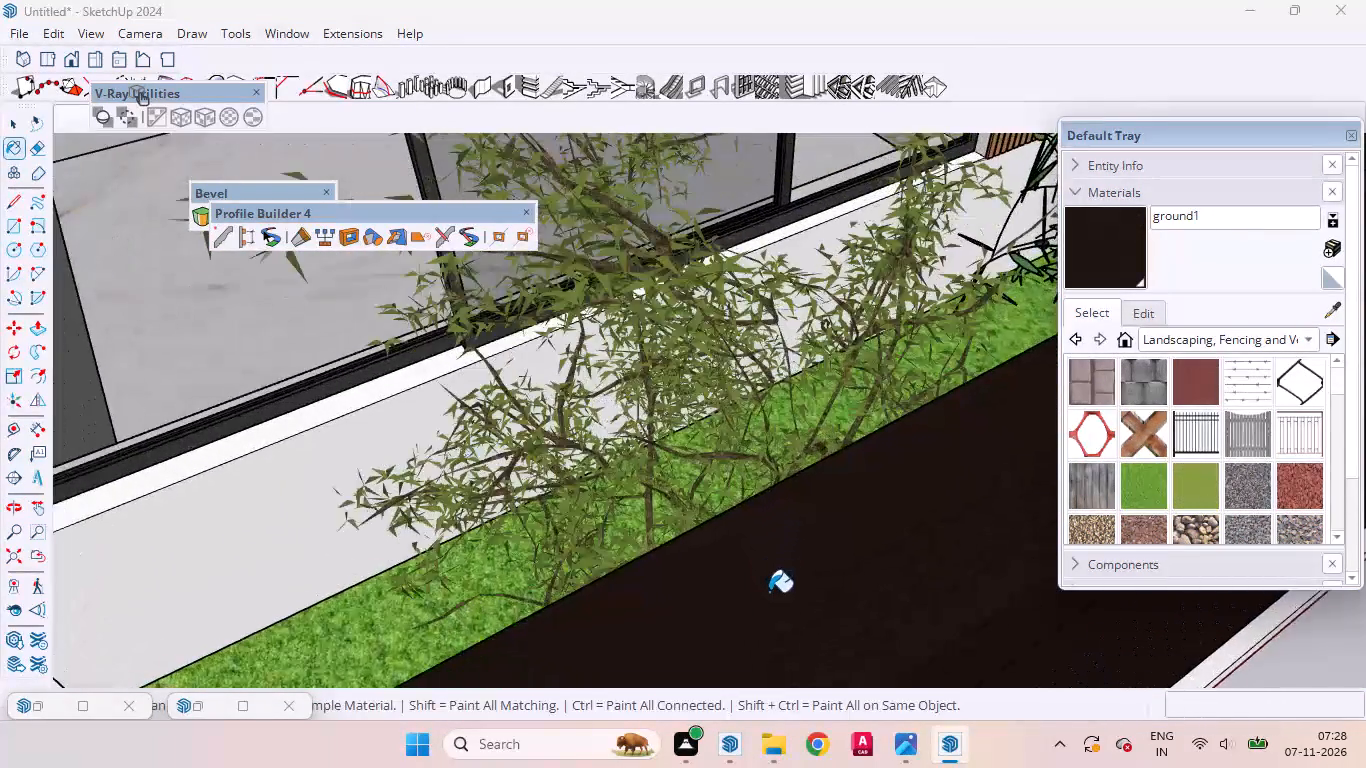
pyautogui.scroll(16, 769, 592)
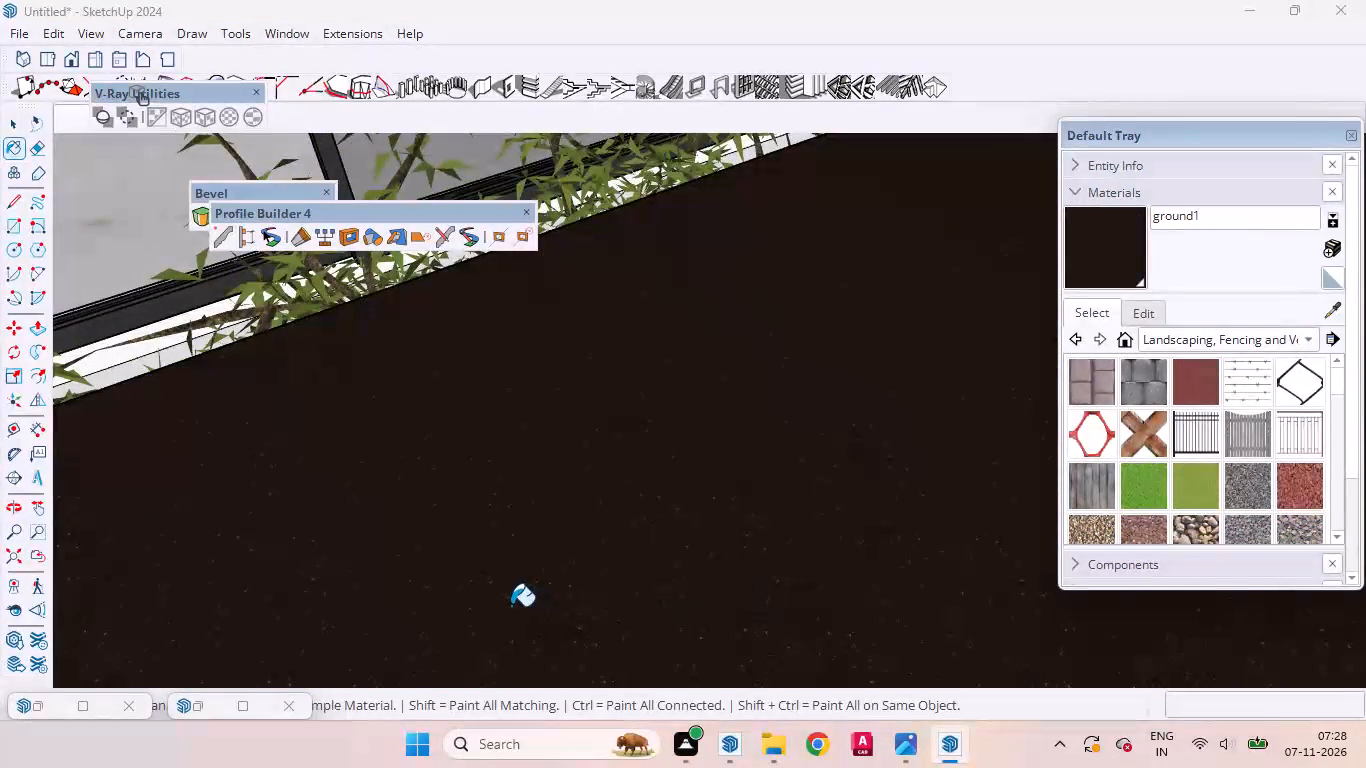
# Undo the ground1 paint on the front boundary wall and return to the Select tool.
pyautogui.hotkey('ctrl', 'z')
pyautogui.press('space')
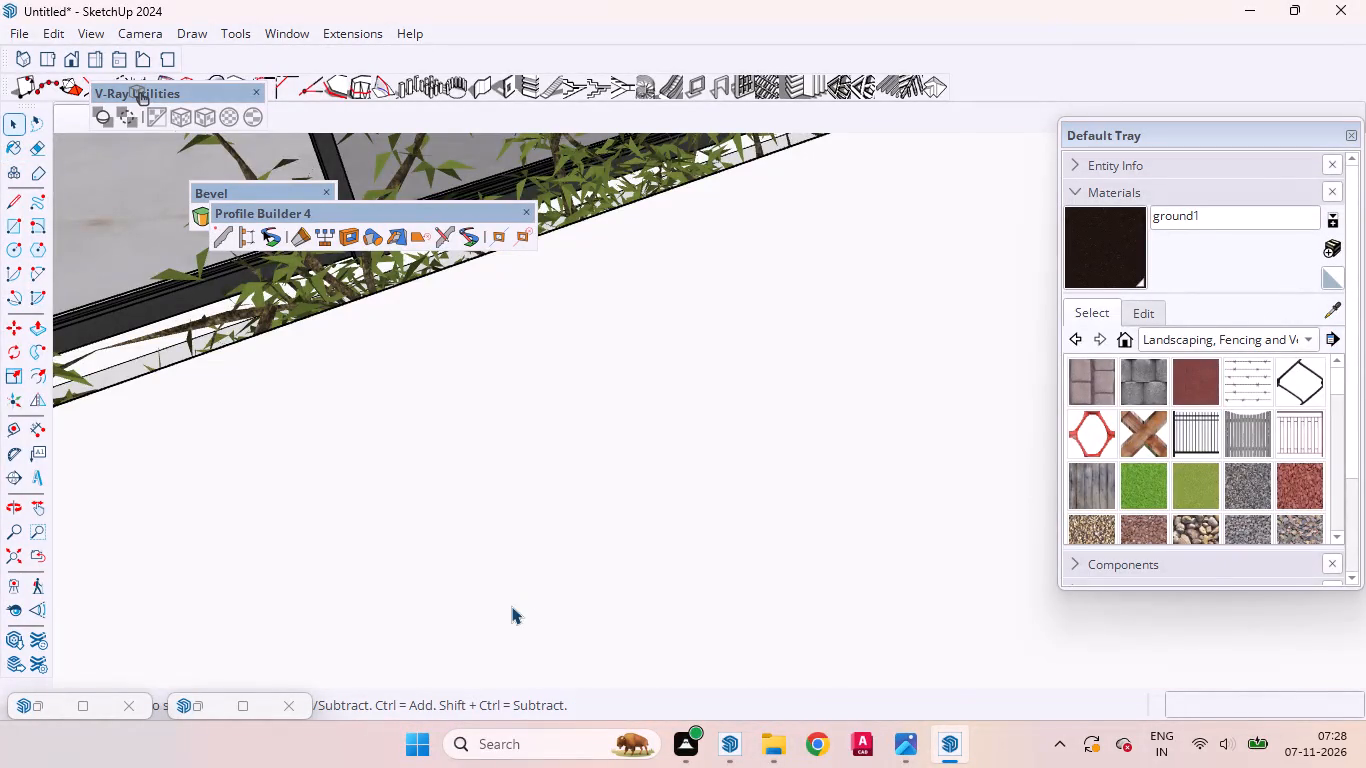
# Examine the front boundary wall beside the slatted wooden gate, from above and from the street side.
pyautogui.scroll(-10, 577, 175)
pyautogui.moveTo(601, 447); pyautogui.dragTo(813, 539, button='middle')
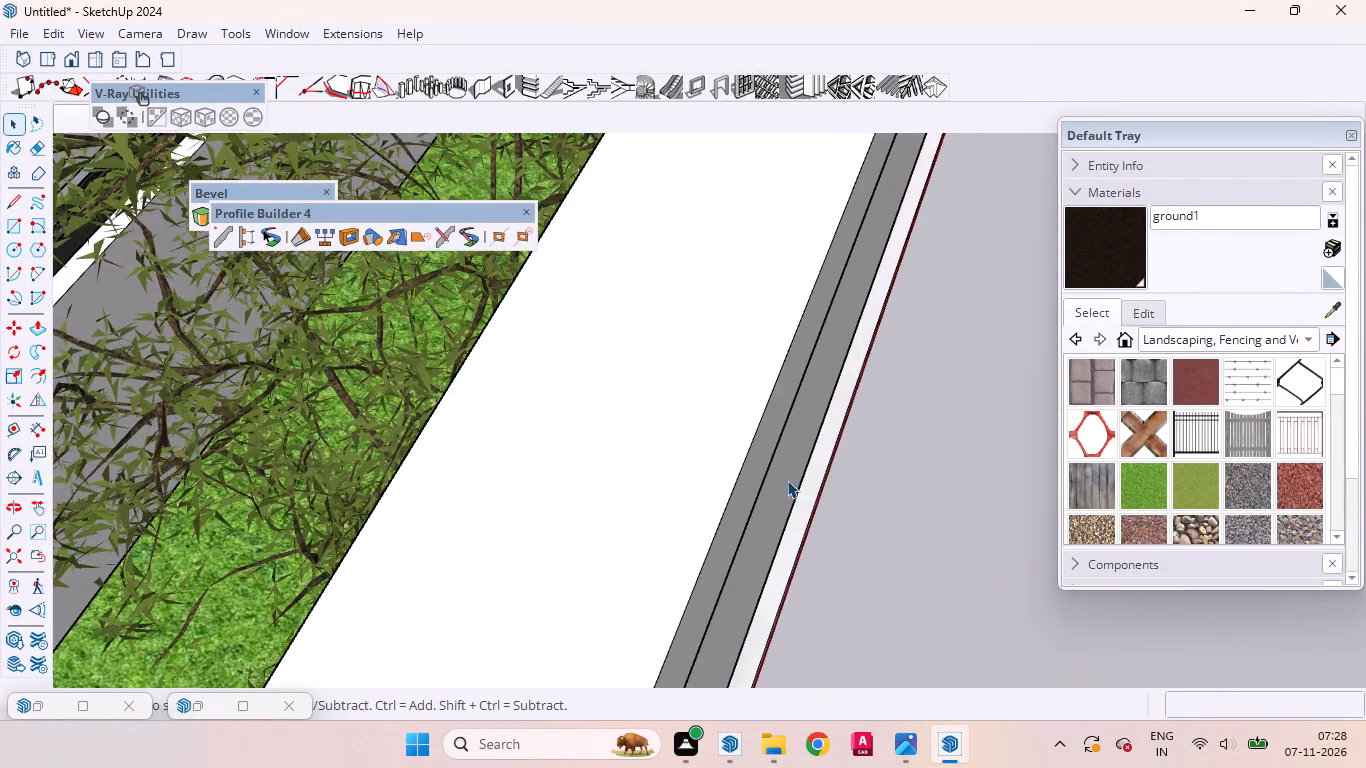
pyautogui.scroll(-3, 787, 479)
pyautogui.scroll(1, 784, 474)
pyautogui.scroll(-20, 783, 473)
pyautogui.scroll(-3, 783, 473)
pyautogui.moveTo(739, 438); pyautogui.dragTo(526, 391, button='middle')
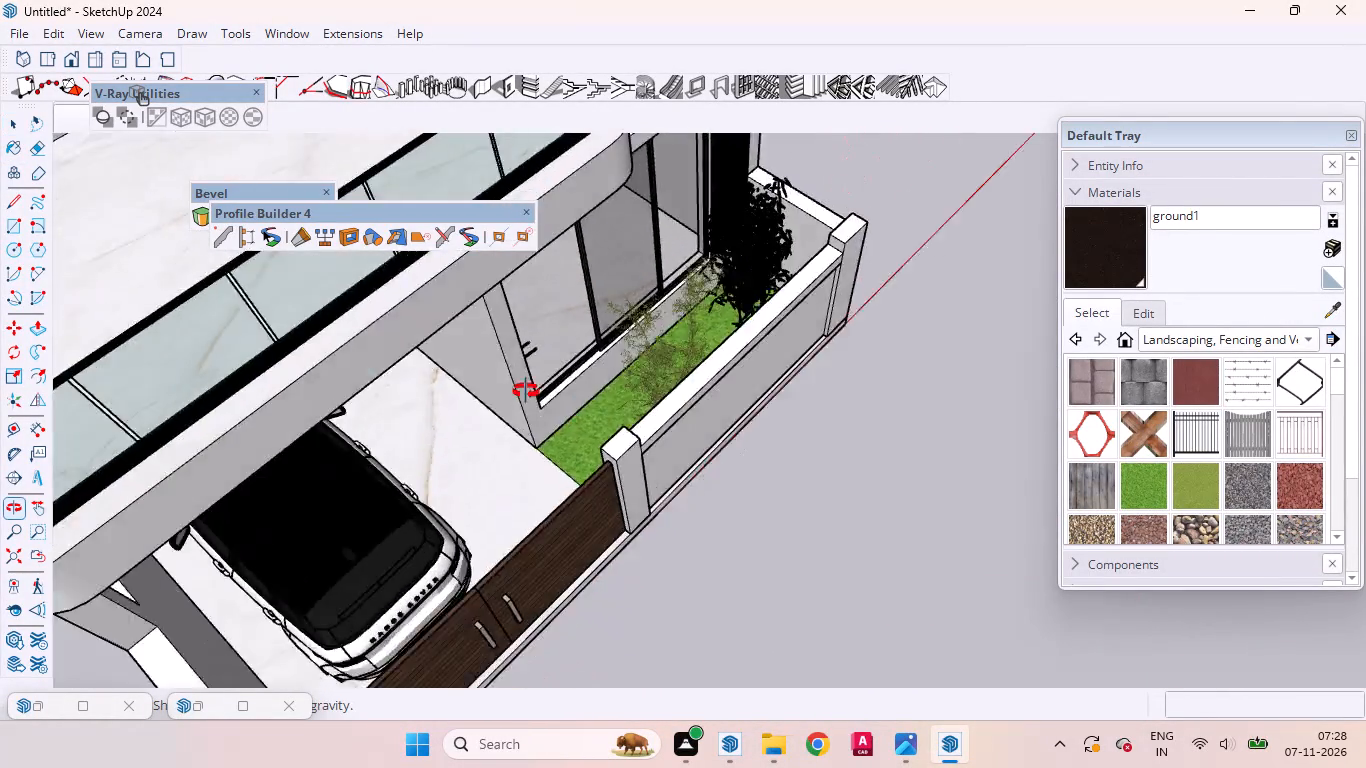
pyautogui.moveTo(526, 391); pyautogui.dragTo(407, 236, button='middle')
pyautogui.scroll(10, 649, 358)
pyautogui.scroll(-5, 576, 417)
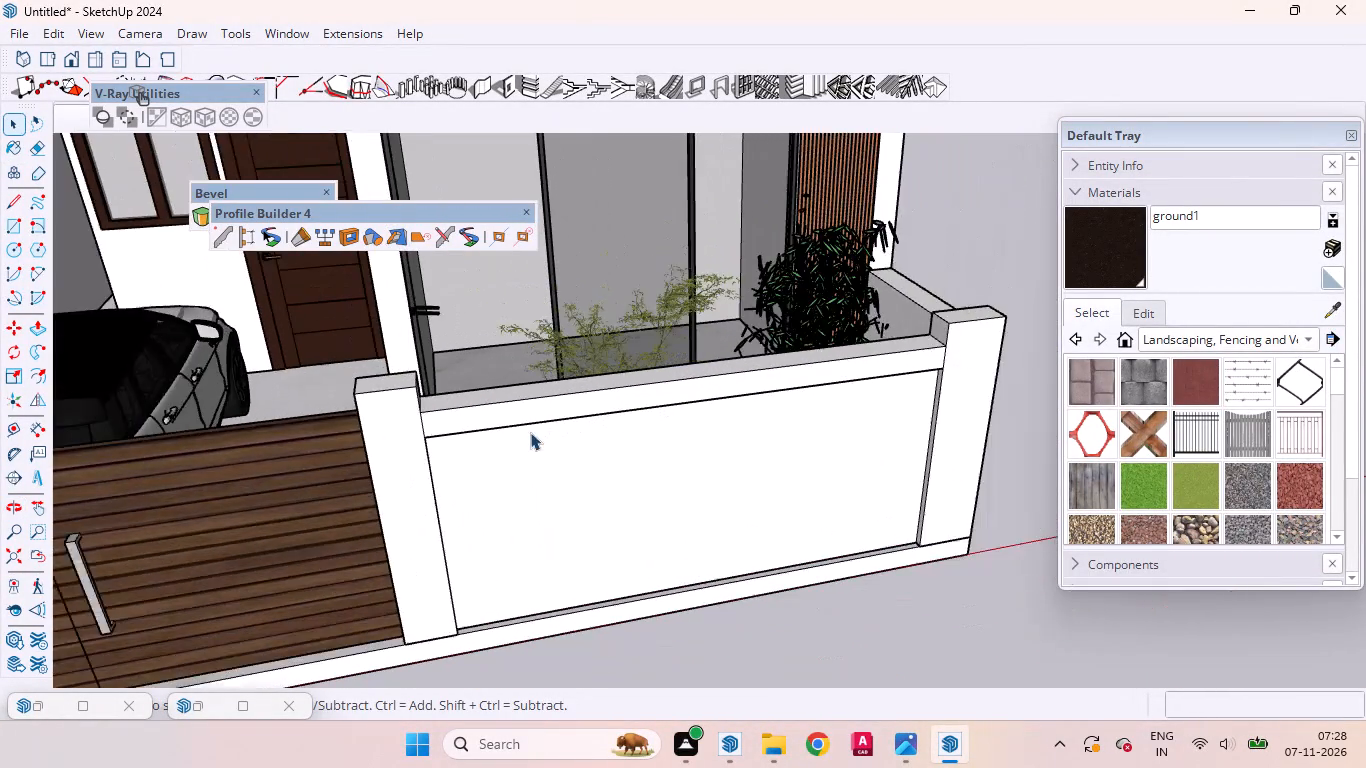
pyautogui.scroll(-4, 530, 432)
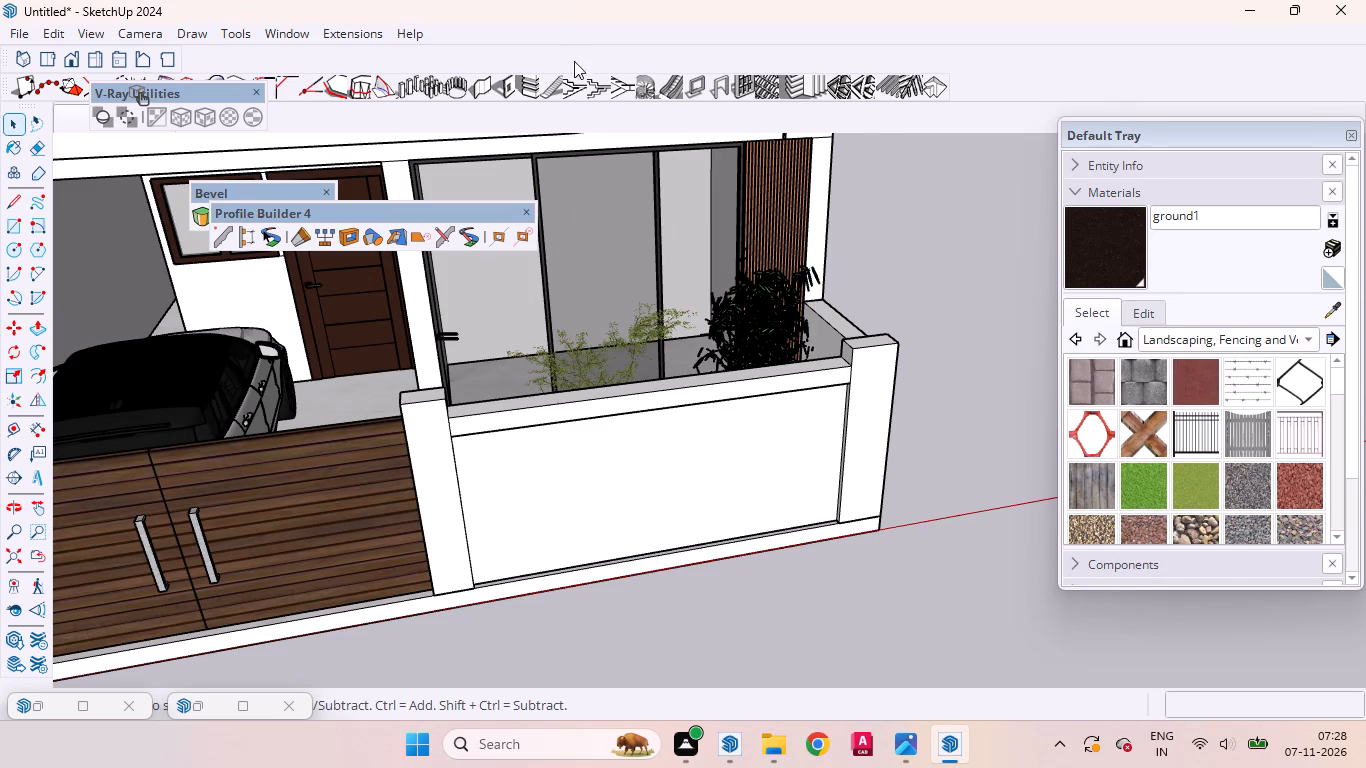
# Show the V-Ray Lights tool set in the workspace.
pyautogui.rightClick(559, 37)
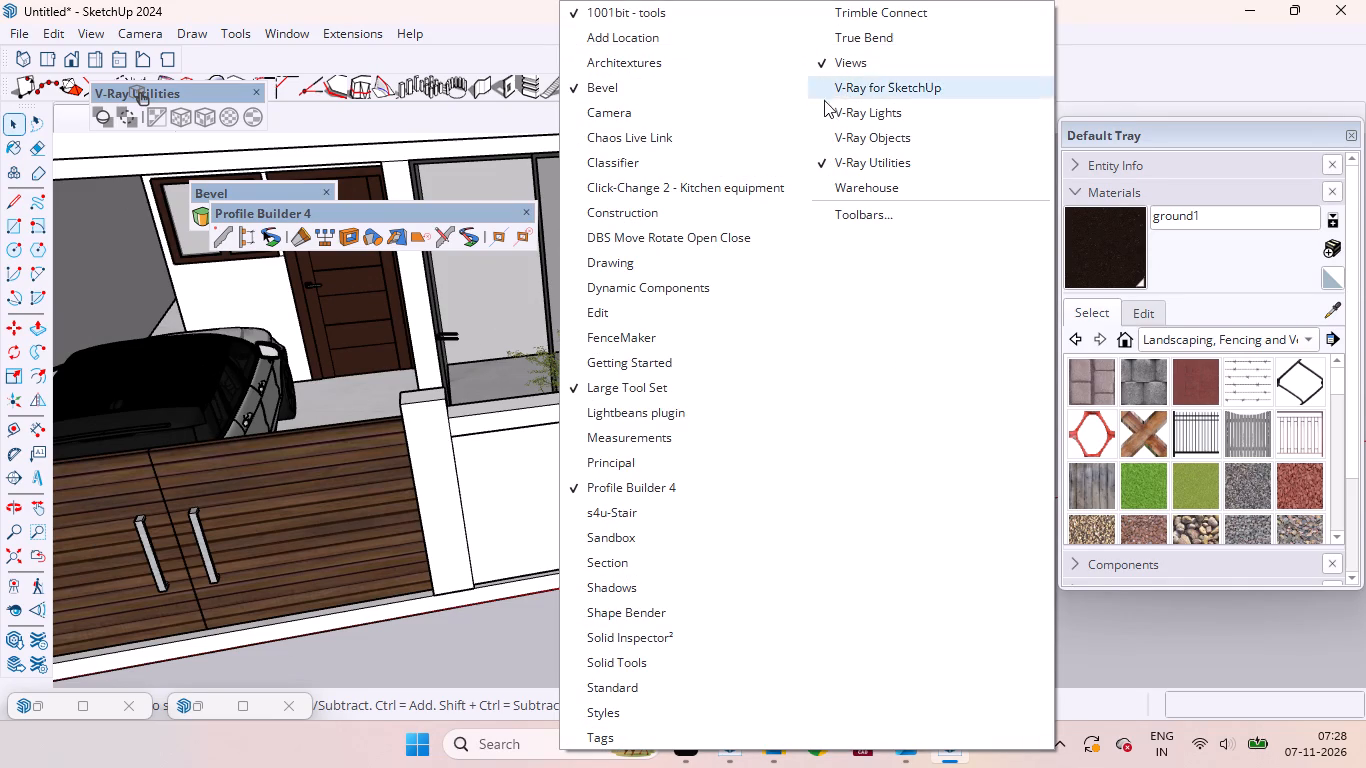
pyautogui.click(842, 105)
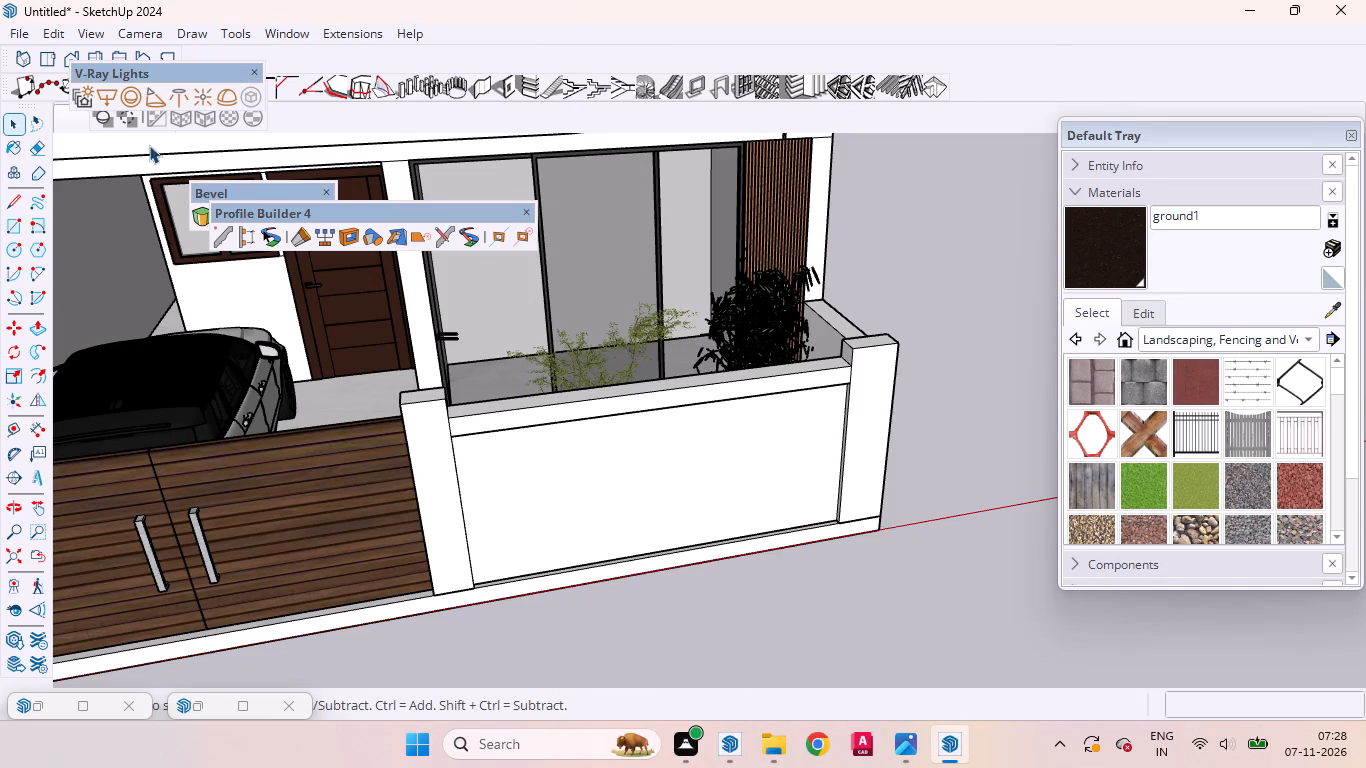
# Draw a V-Ray rectangle light along the underside of the front boundary wall's top band, from the gate-side pillar corner to the far pillar.
pyautogui.click(109, 95)
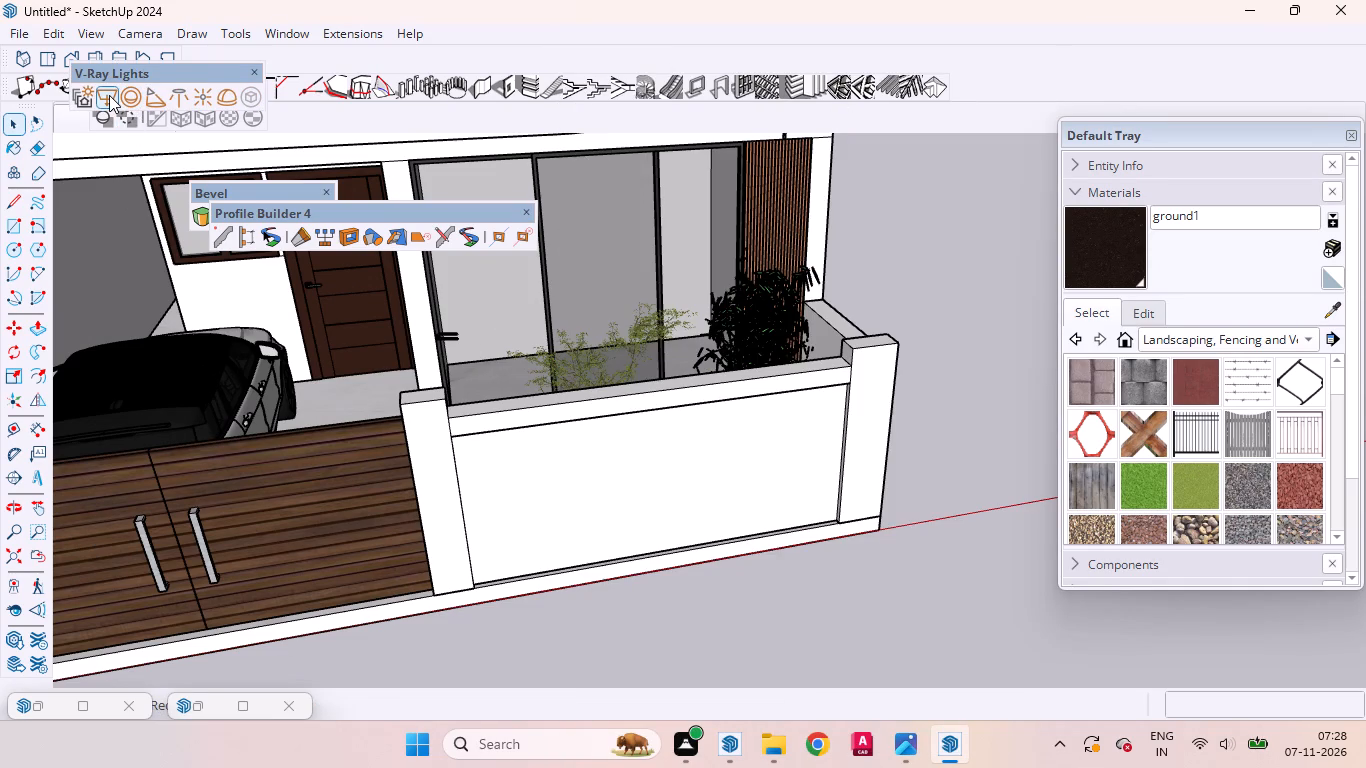
pyautogui.scroll(7, 582, 428)
pyautogui.moveTo(437, 452); pyautogui.dragTo(436, 452, button='middle')
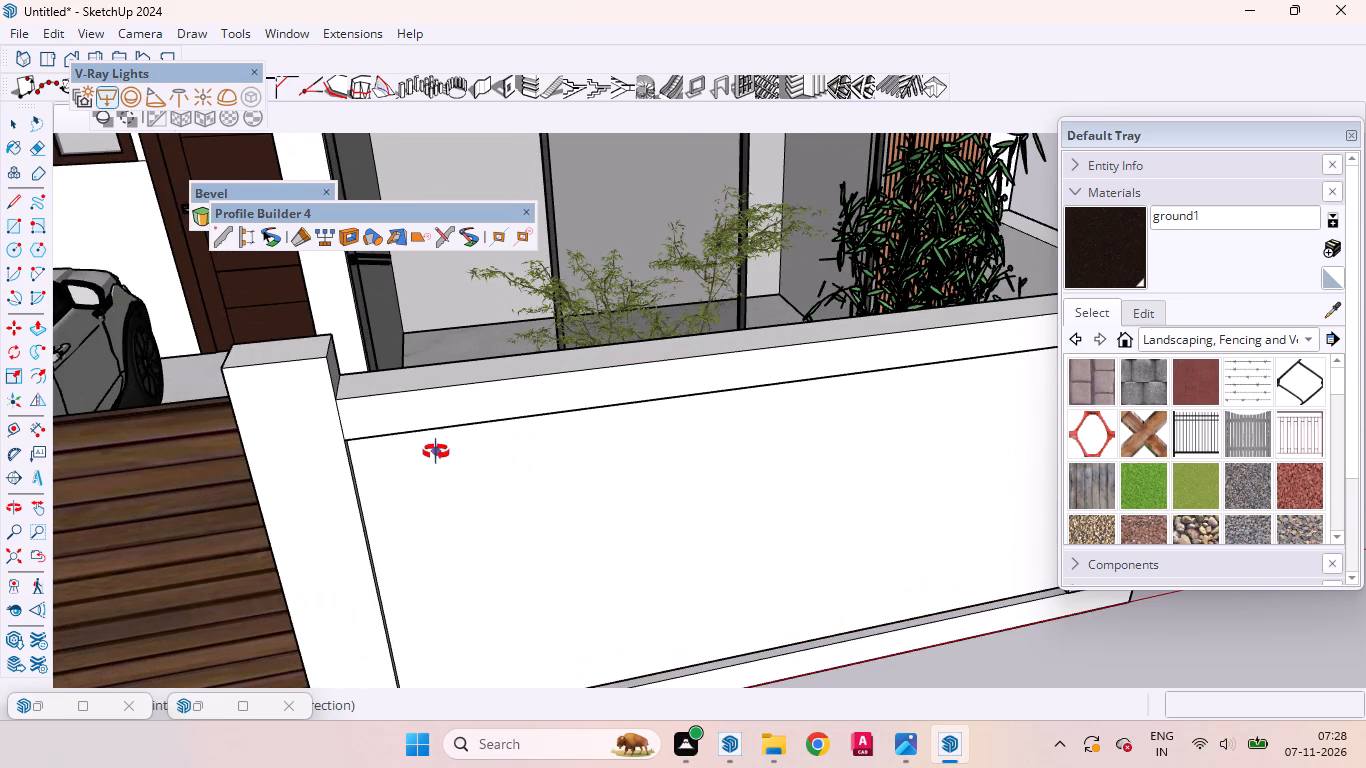
pyautogui.moveTo(436, 452); pyautogui.dragTo(289, 307, button='middle')
pyautogui.scroll(2, 300, 300)
pyautogui.scroll(-2, 486, 512)
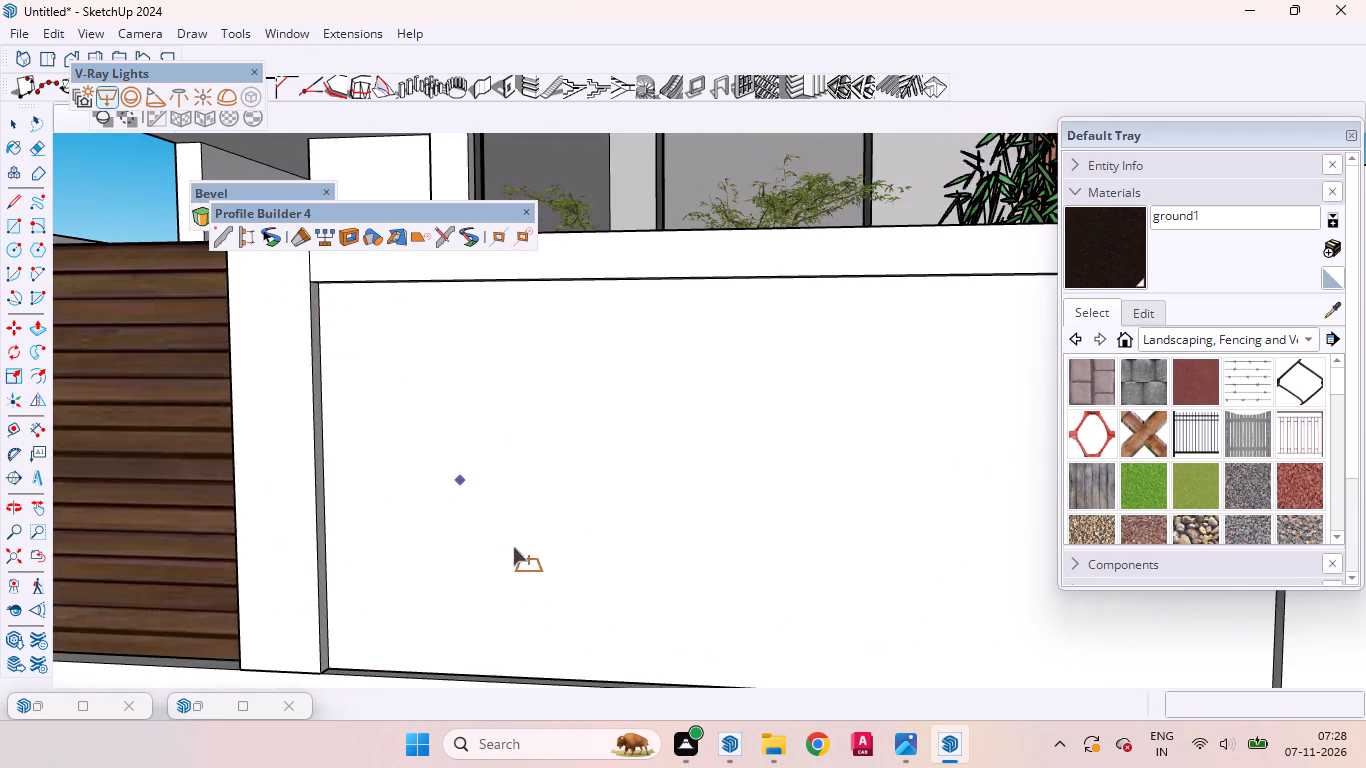
pyautogui.scroll(-3, 513, 547)
pyautogui.scroll(20, 408, 441)
pyautogui.scroll(3, 408, 441)
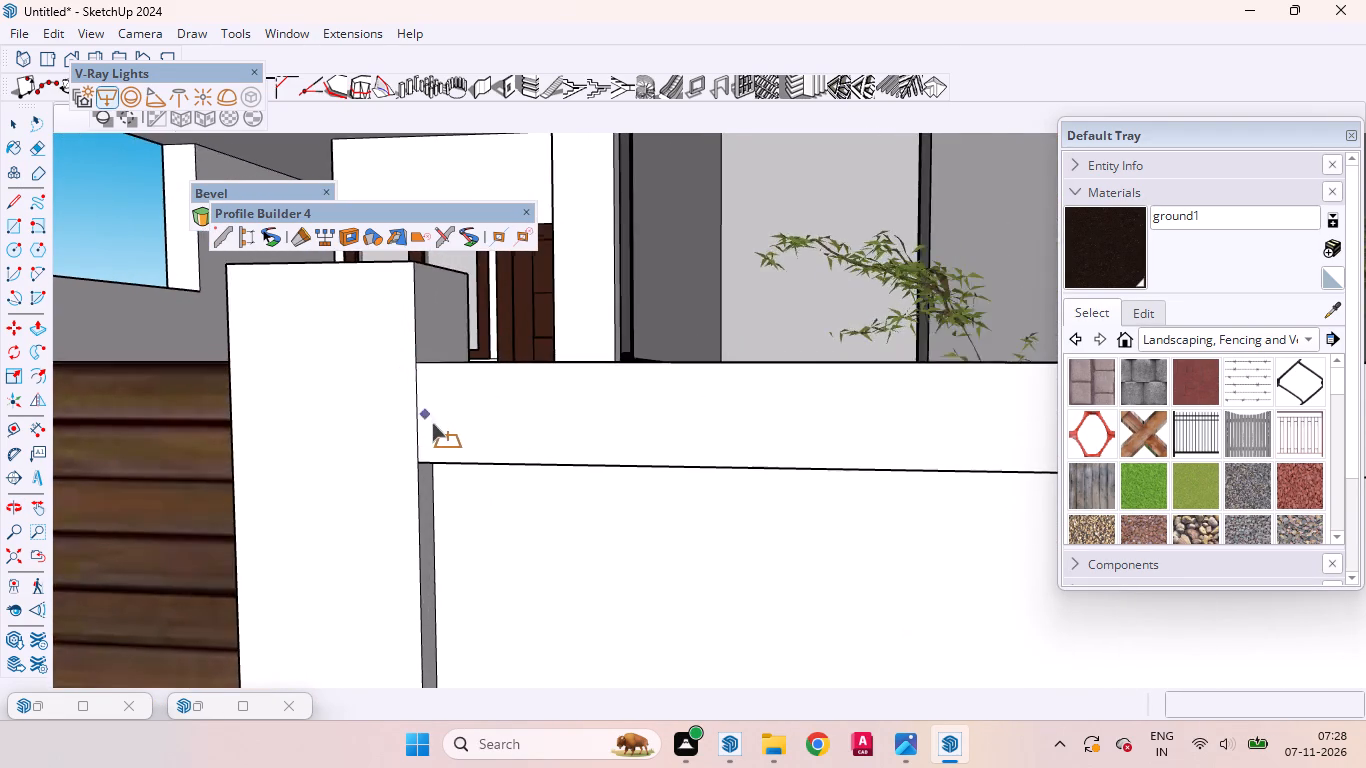
pyautogui.scroll(2, 432, 423)
pyautogui.moveTo(454, 488); pyautogui.dragTo(442, 326, button='middle')
pyautogui.scroll(4, 440, 426)
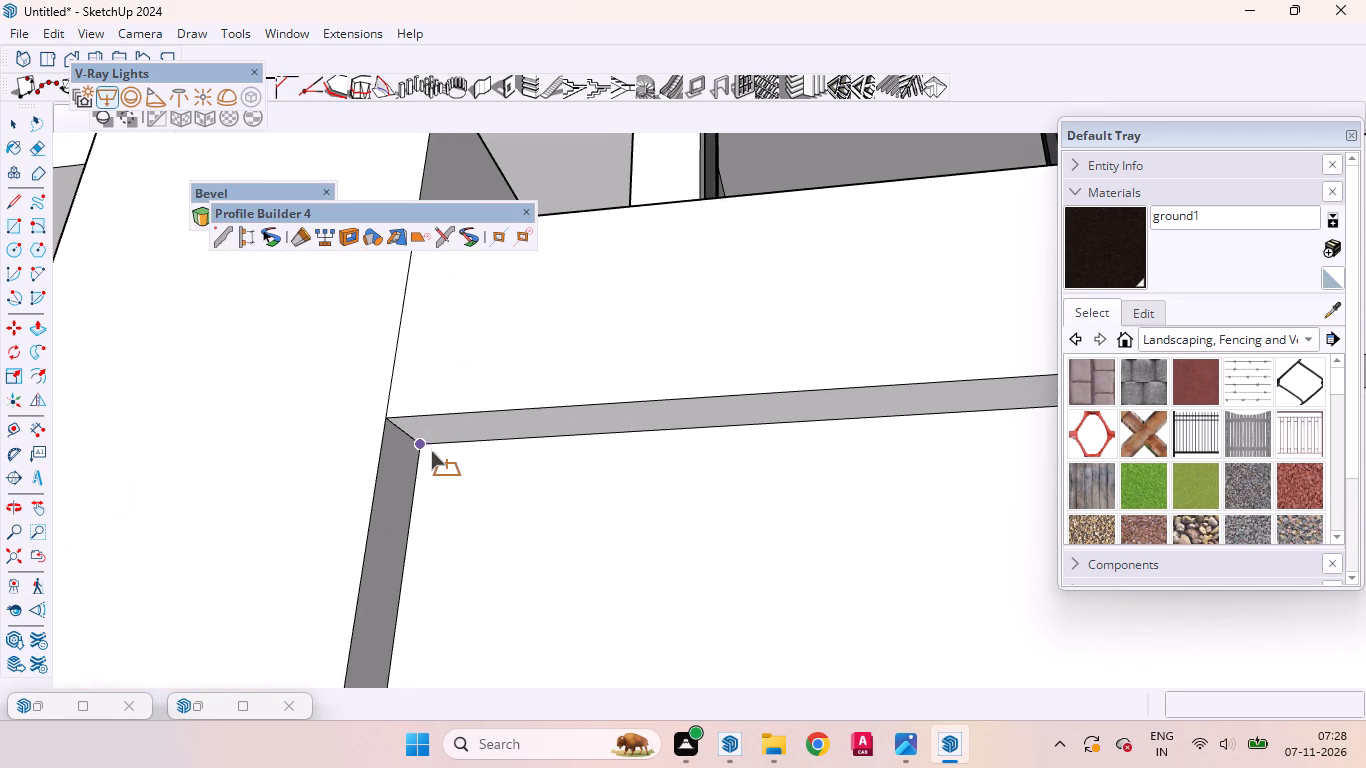
pyautogui.click(419, 451)
pyautogui.scroll(-9, 680, 437)
pyautogui.scroll(2, 638, 475)
pyautogui.scroll(-4, 637, 475)
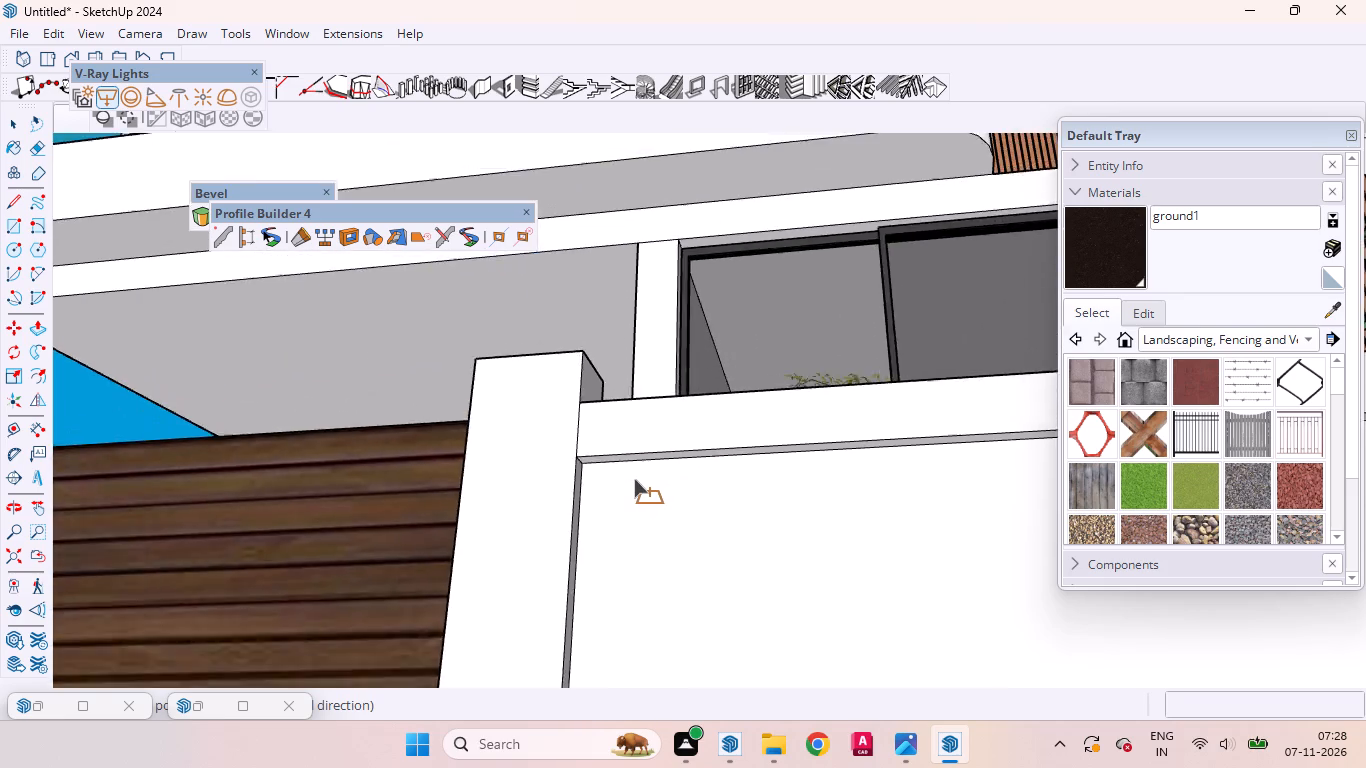
pyautogui.scroll(-4, 634, 479)
pyautogui.scroll(1, 634, 479)
pyautogui.scroll(-10, 634, 479)
pyautogui.scroll(7, 959, 456)
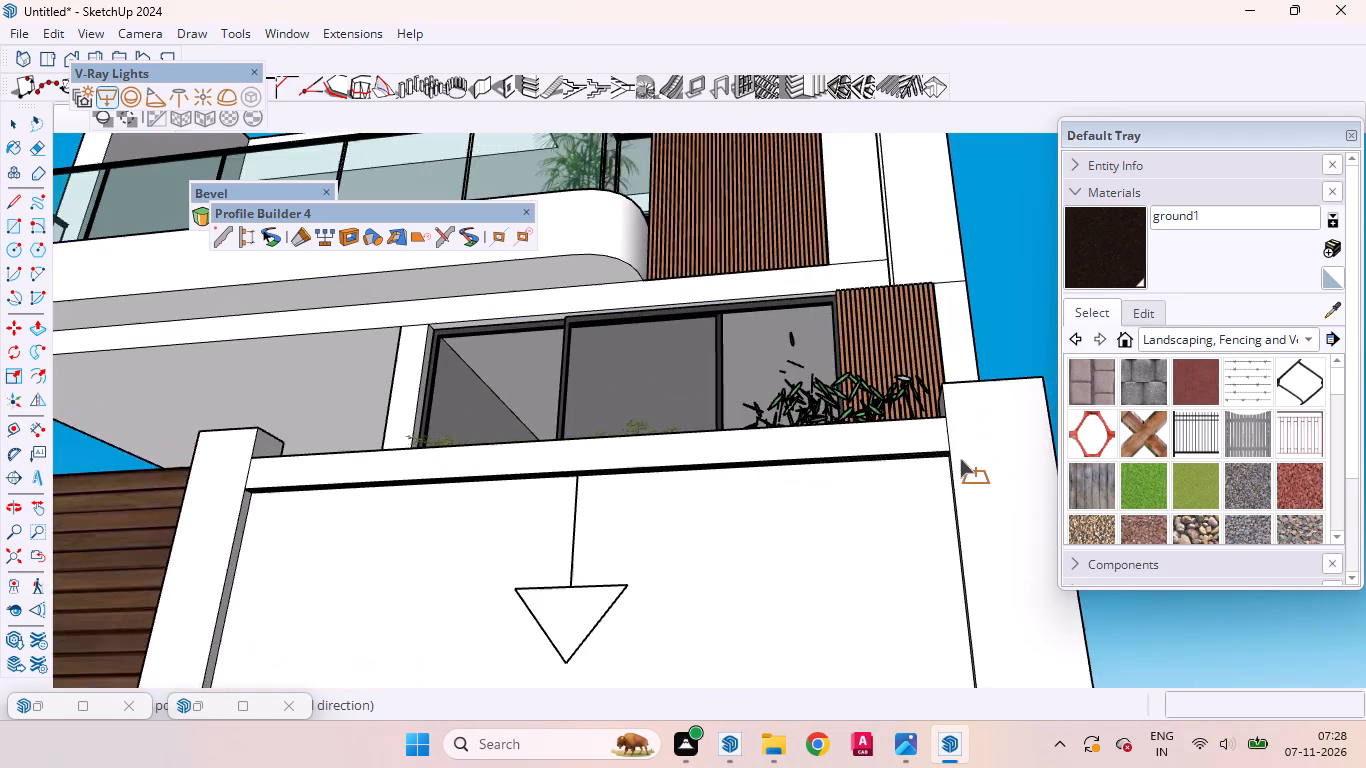
pyautogui.scroll(2, 960, 459)
pyautogui.scroll(-2, 960, 459)
pyautogui.scroll(10, 960, 459)
pyautogui.scroll(-1, 936, 456)
pyautogui.scroll(5, 936, 456)
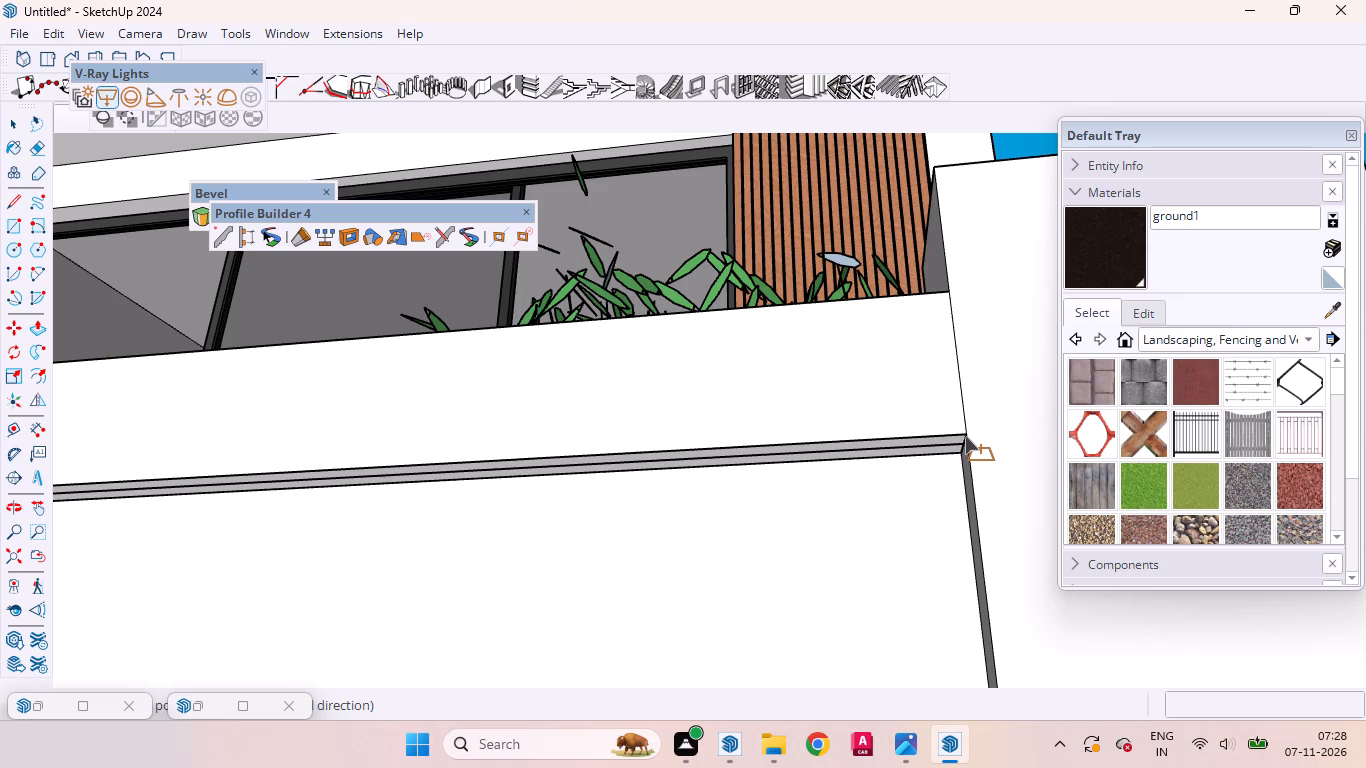
pyautogui.click(965, 436)
pyautogui.scroll(-5, 949, 505)
pyautogui.scroll(1, 954, 471)
pyautogui.scroll(-9, 954, 471)
pyautogui.scroll(-5, 780, 551)
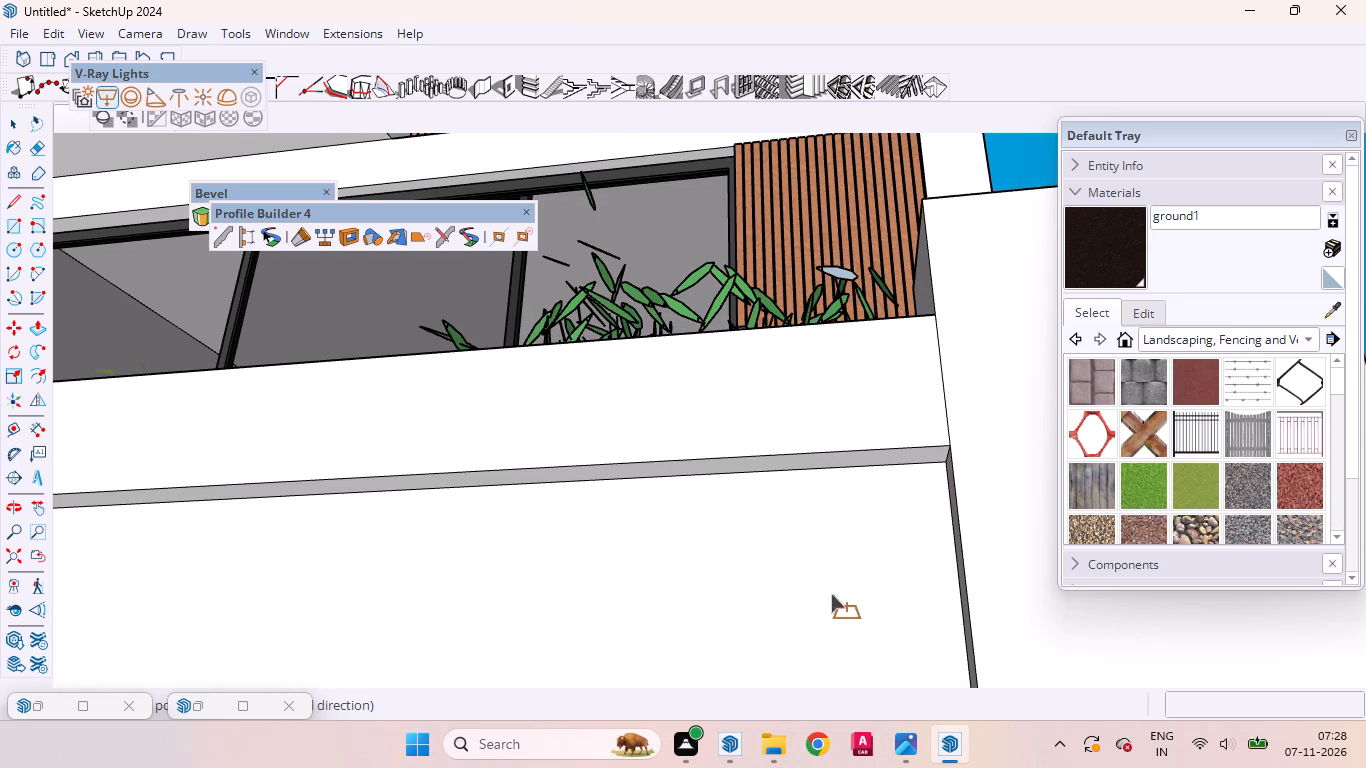
pyautogui.click(950, 446)
pyautogui.scroll(-9, 872, 592)
pyautogui.scroll(-2, 627, 501)
pyautogui.scroll(1, 627, 502)
pyautogui.scroll(-16, 627, 502)
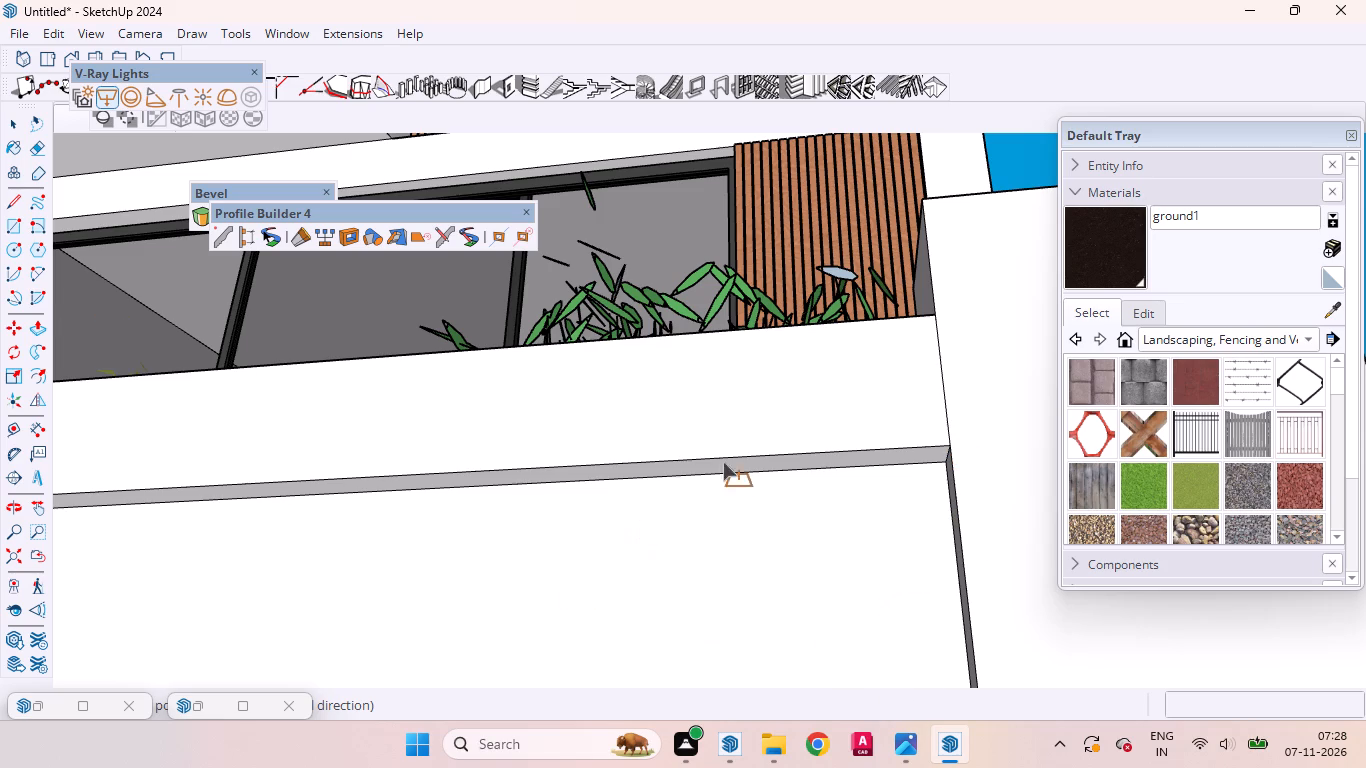
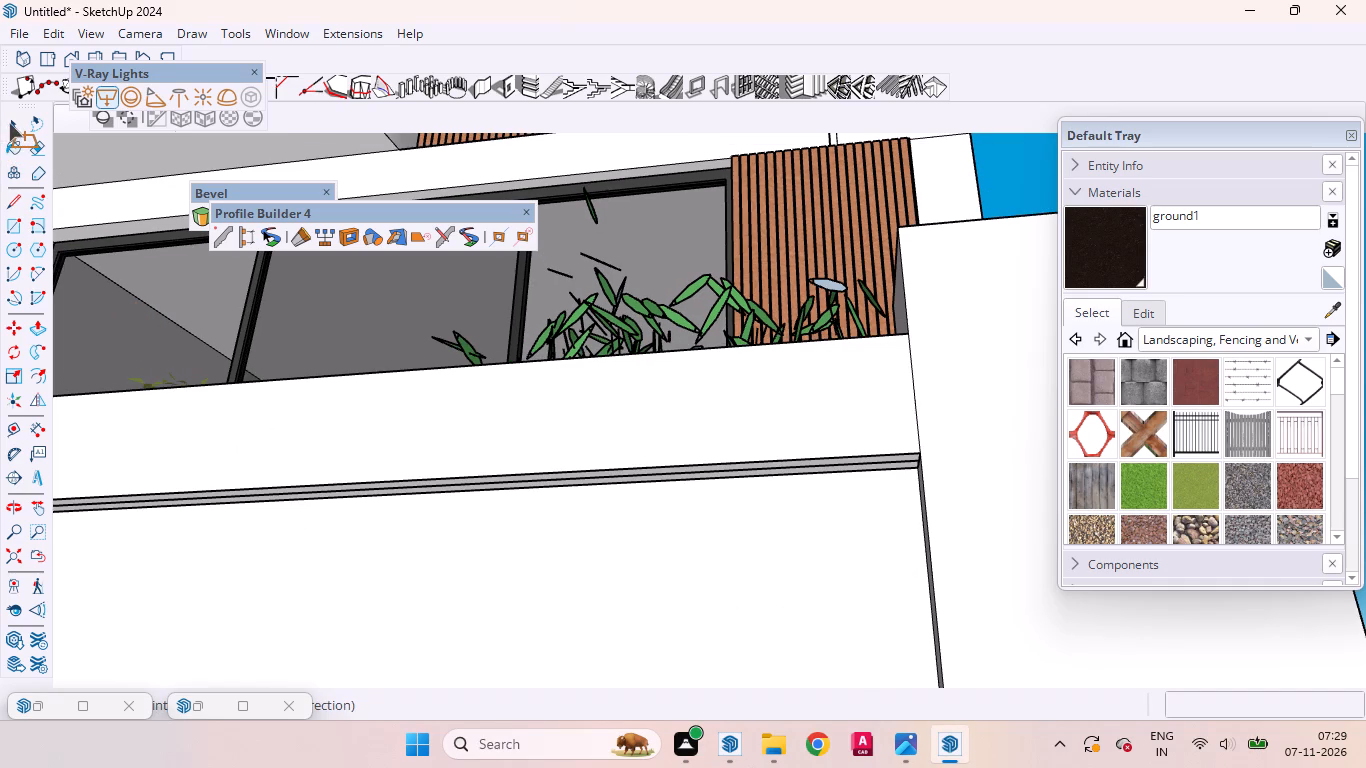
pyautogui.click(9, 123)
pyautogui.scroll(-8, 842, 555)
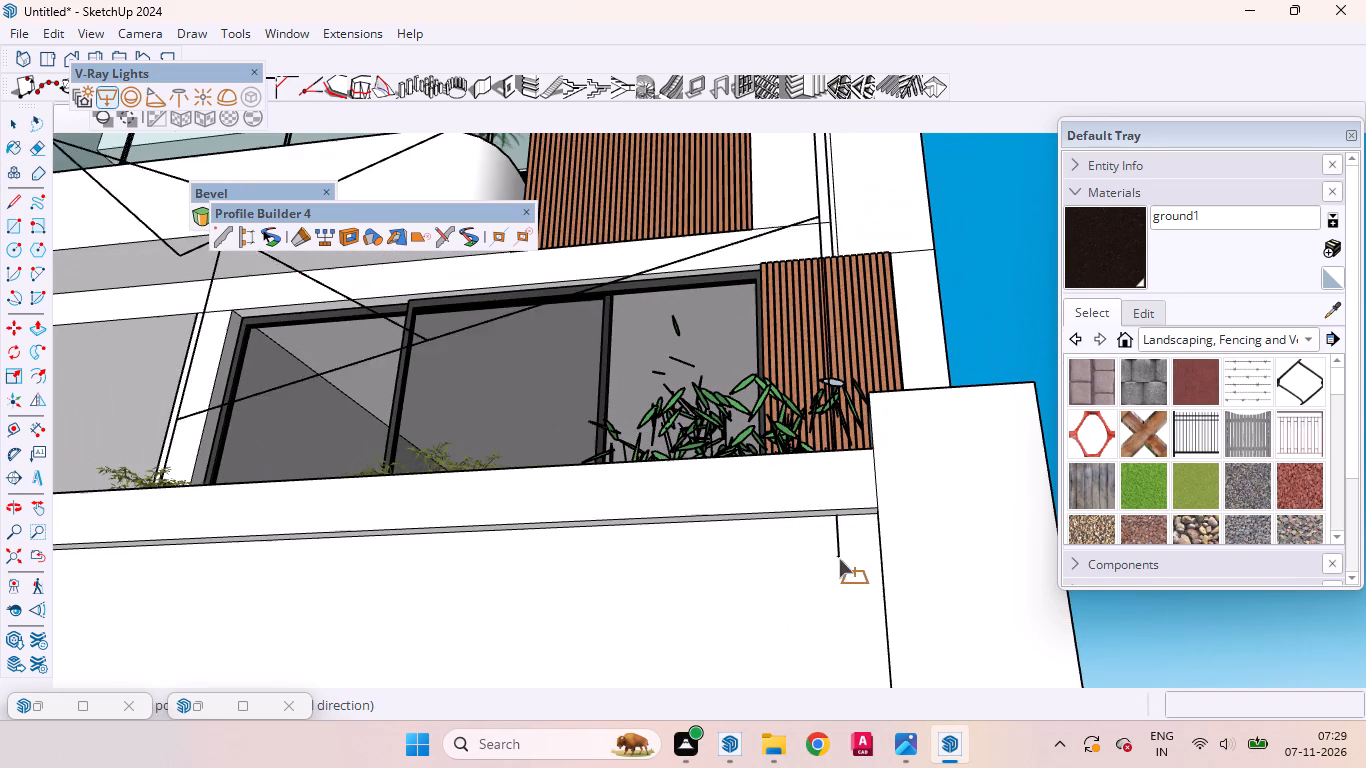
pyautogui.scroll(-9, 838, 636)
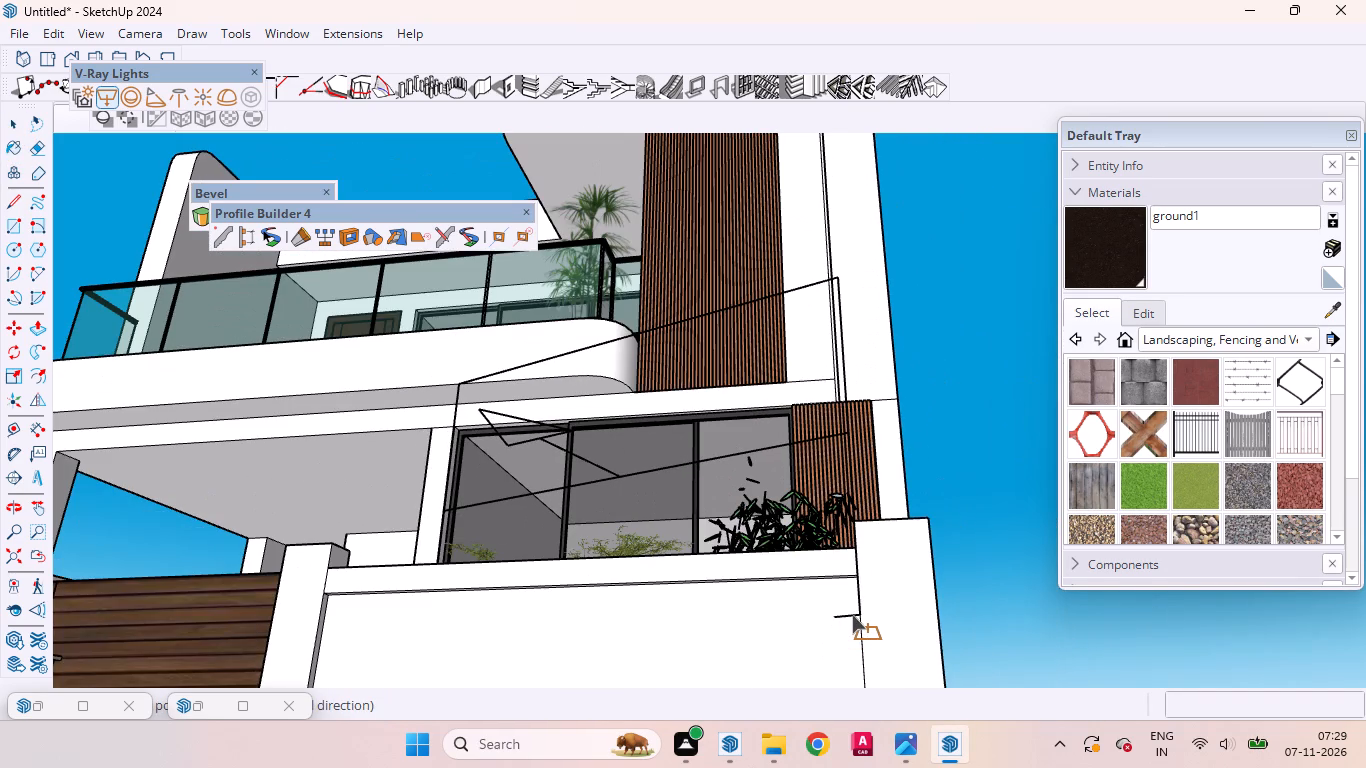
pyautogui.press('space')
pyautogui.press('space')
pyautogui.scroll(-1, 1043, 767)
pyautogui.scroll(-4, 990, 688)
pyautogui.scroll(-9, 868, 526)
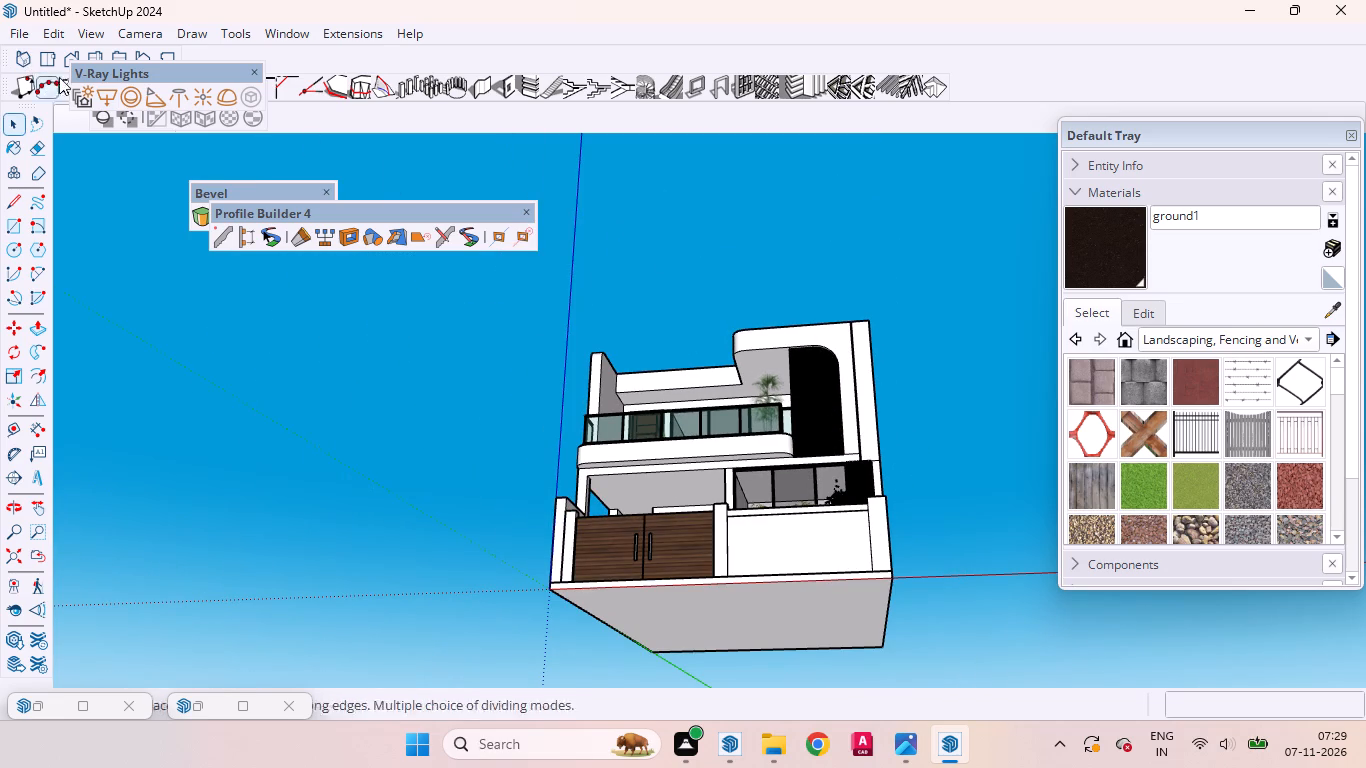
# Draw a V-Ray rectangle light along the underside of the front boundary wall's top band, from the far pillar corner to the gate-side pillar.
pyautogui.click(117, 92)
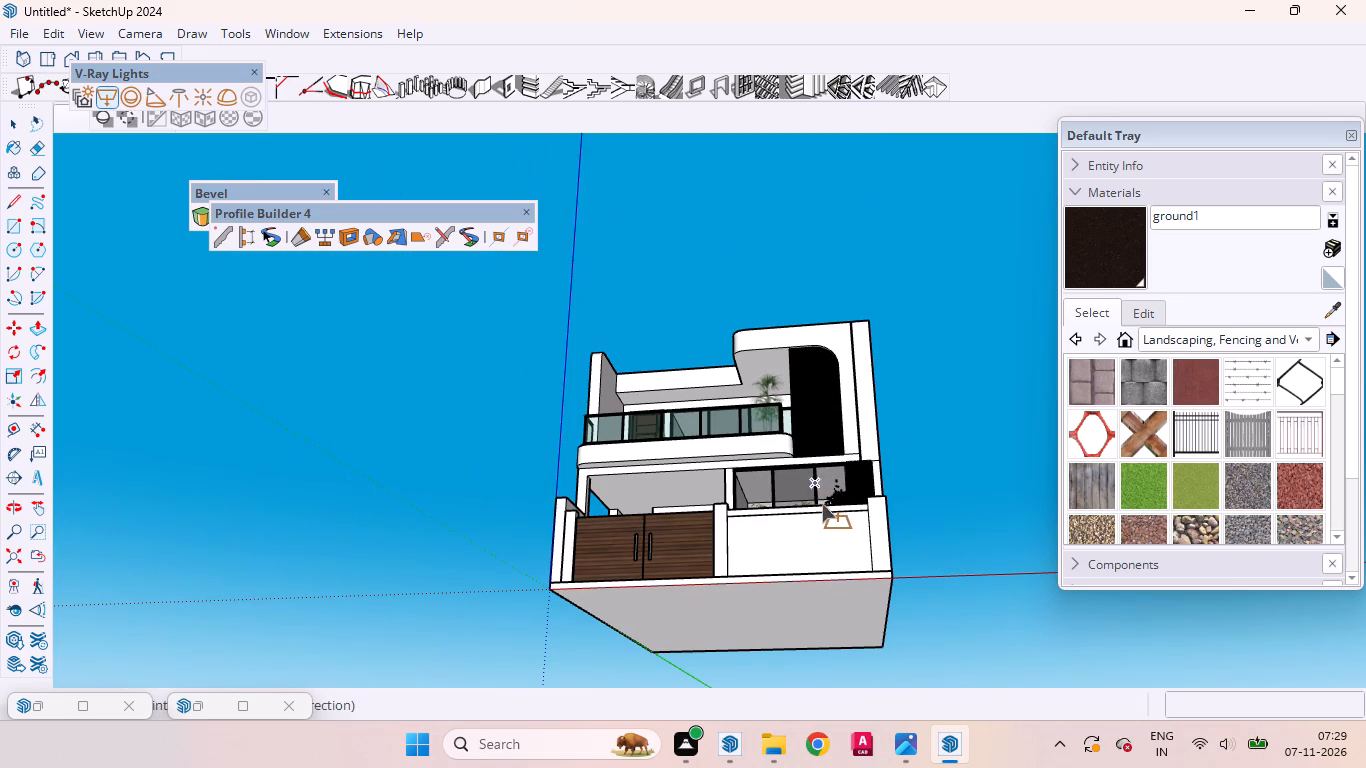
pyautogui.scroll(20, 833, 515)
pyautogui.scroll(11, 833, 515)
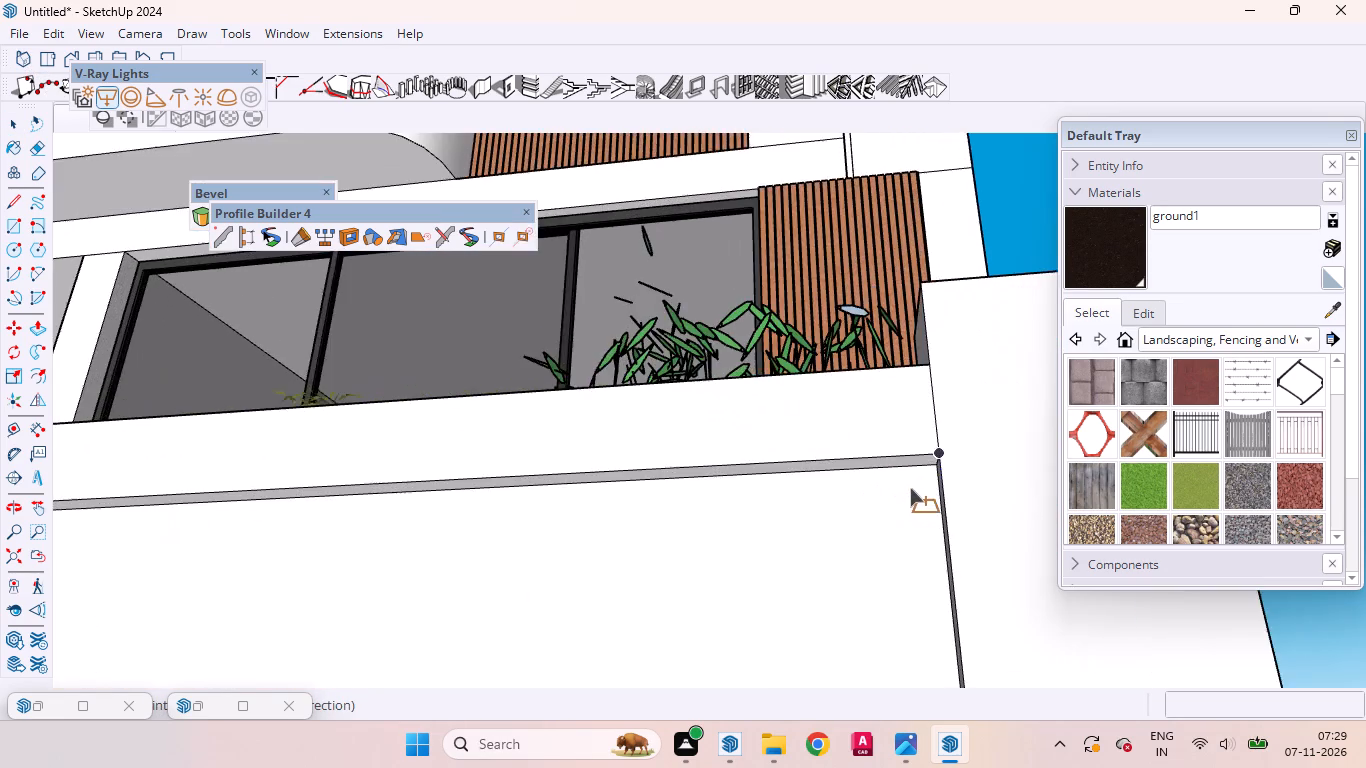
pyautogui.scroll(2, 910, 488)
pyautogui.moveTo(885, 511); pyautogui.dragTo(991, 486, button='middle')
pyautogui.click(931, 478)
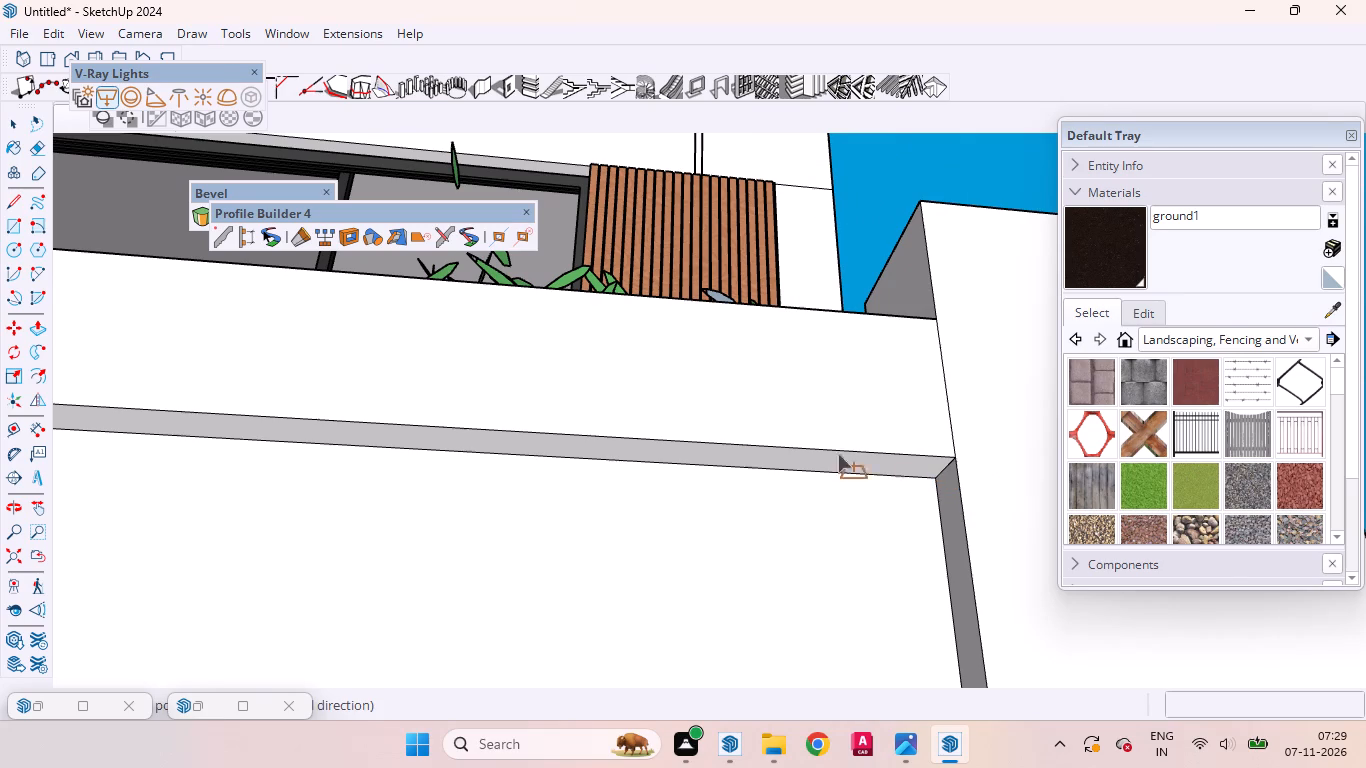
pyautogui.scroll(-11, 799, 430)
pyautogui.scroll(1, 828, 450)
pyautogui.scroll(-13, 828, 450)
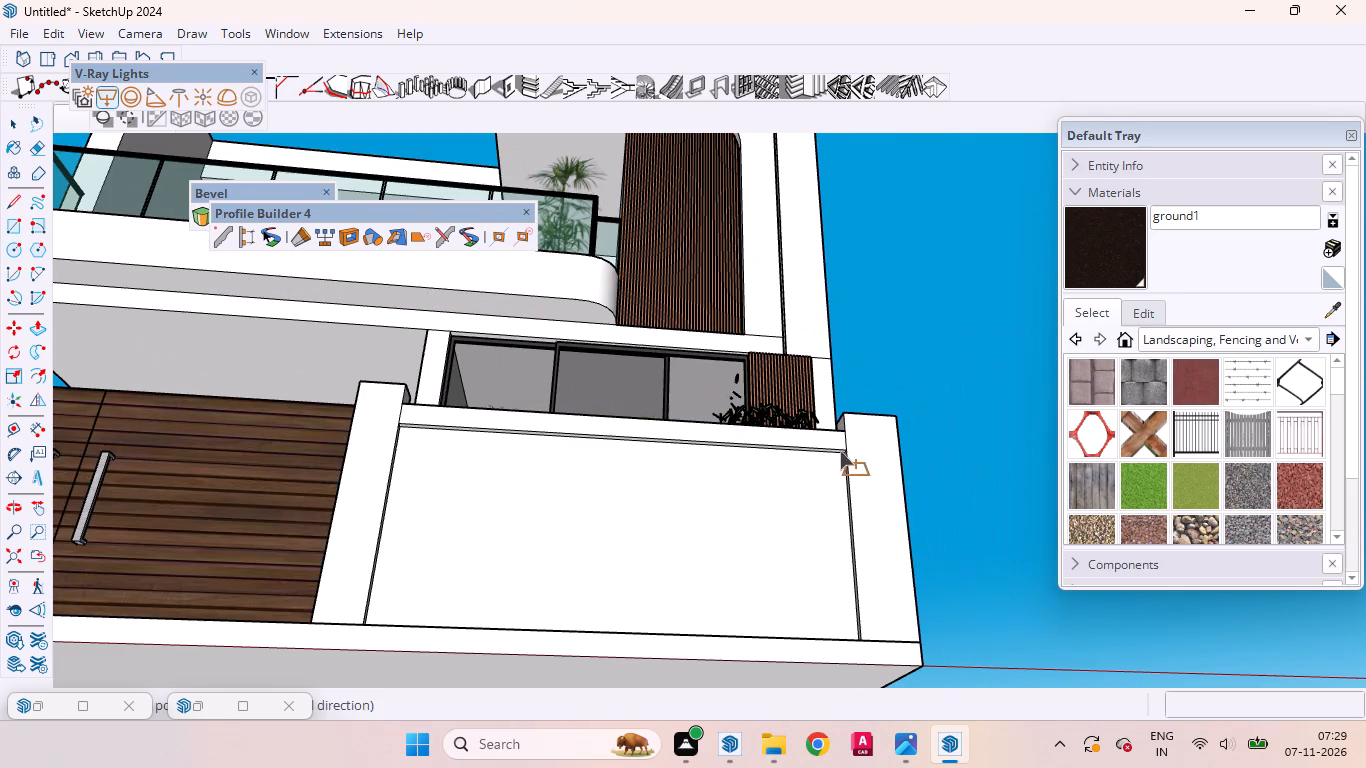
pyautogui.scroll(8, 438, 420)
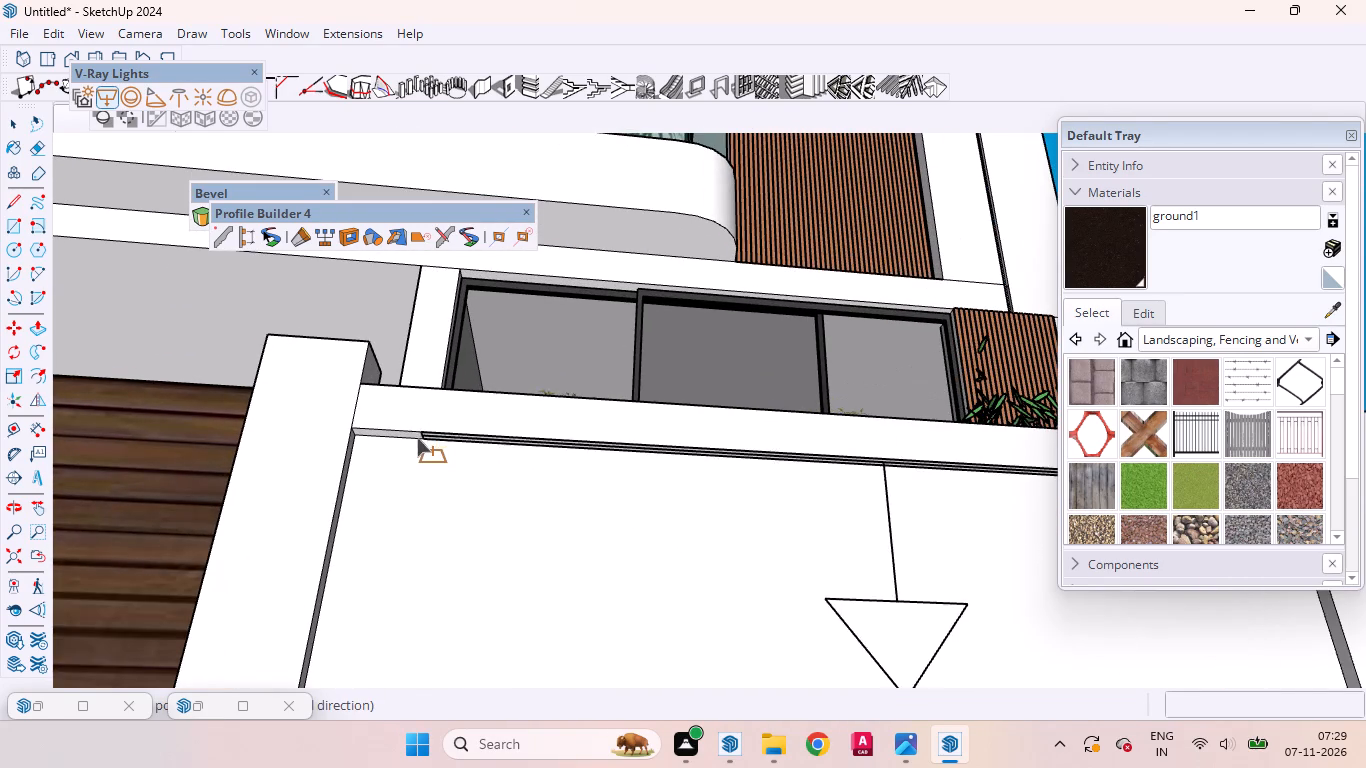
pyautogui.click(354, 428)
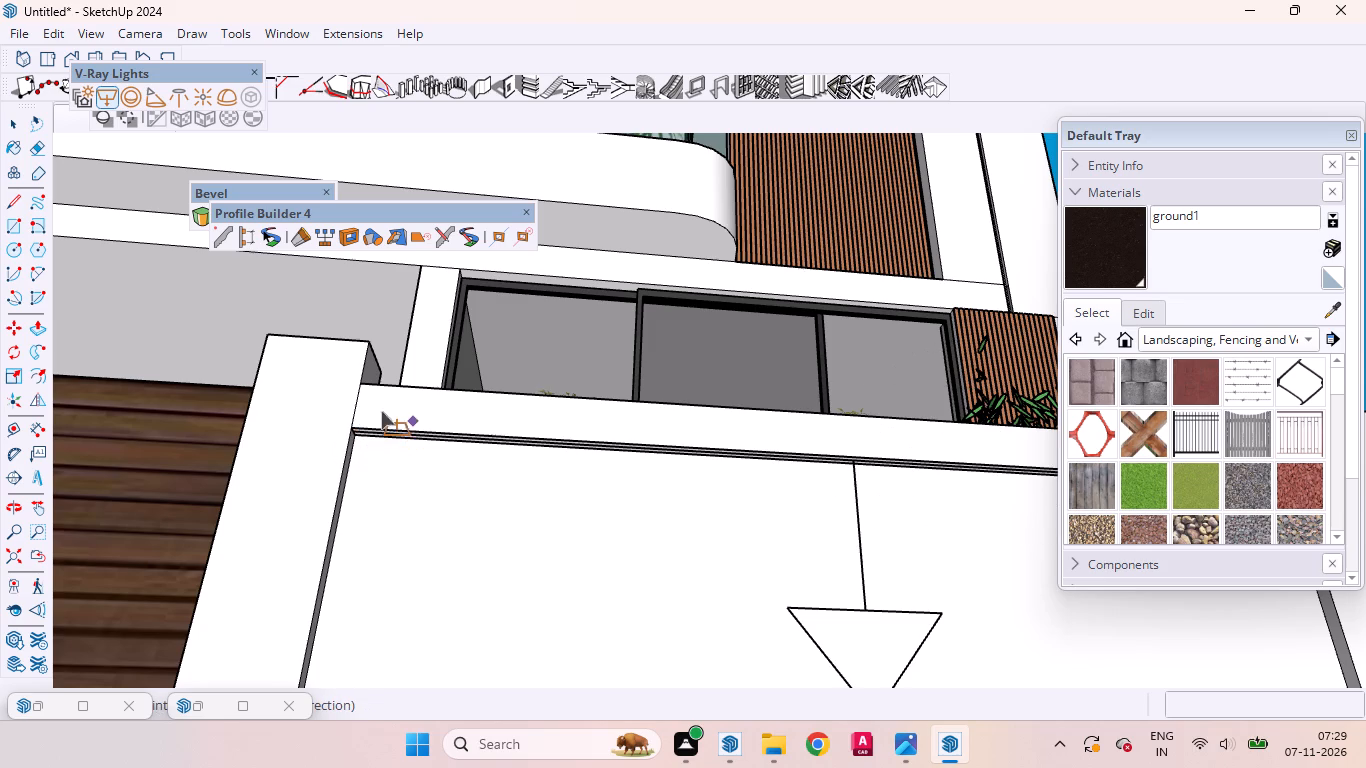
# Draw a V-Ray rectangle light up the gate-side pillar's inner recess face on the front boundary wall, from bottom corner to top corner.
pyautogui.scroll(-10, 388, 435)
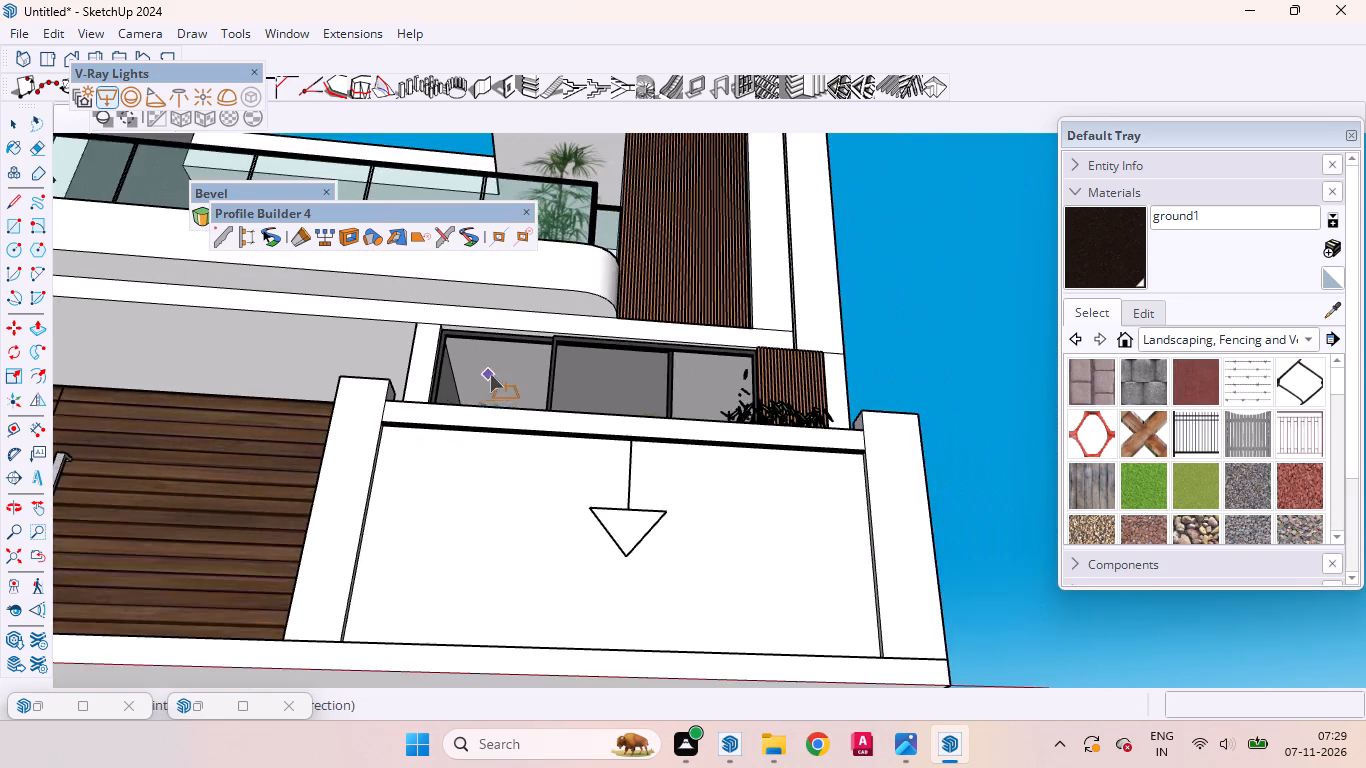
pyautogui.scroll(-2, 490, 374)
pyautogui.moveTo(577, 474); pyautogui.dragTo(424, 654, button='middle')
pyautogui.scroll(6, 421, 645)
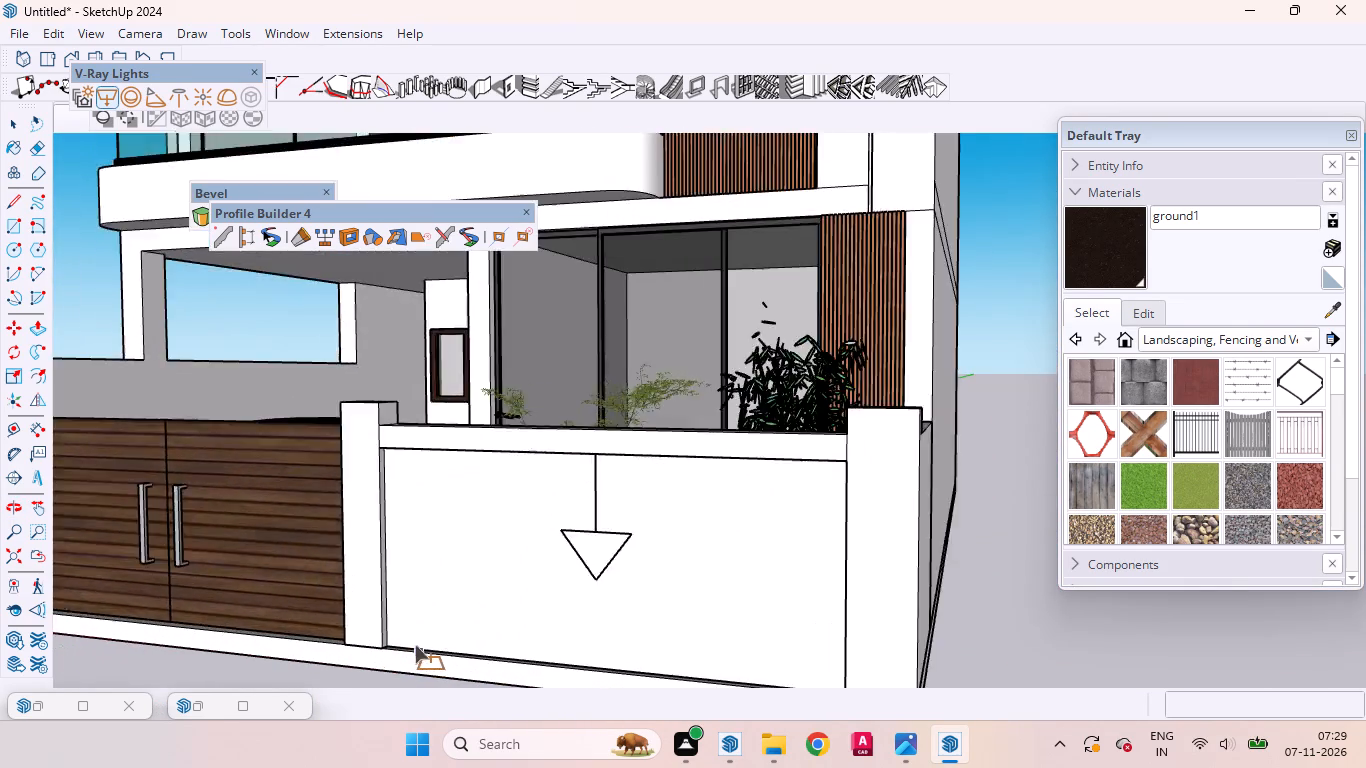
pyautogui.scroll(11, 415, 645)
pyautogui.scroll(-1, 372, 641)
pyautogui.scroll(3, 372, 641)
pyautogui.click(370, 642)
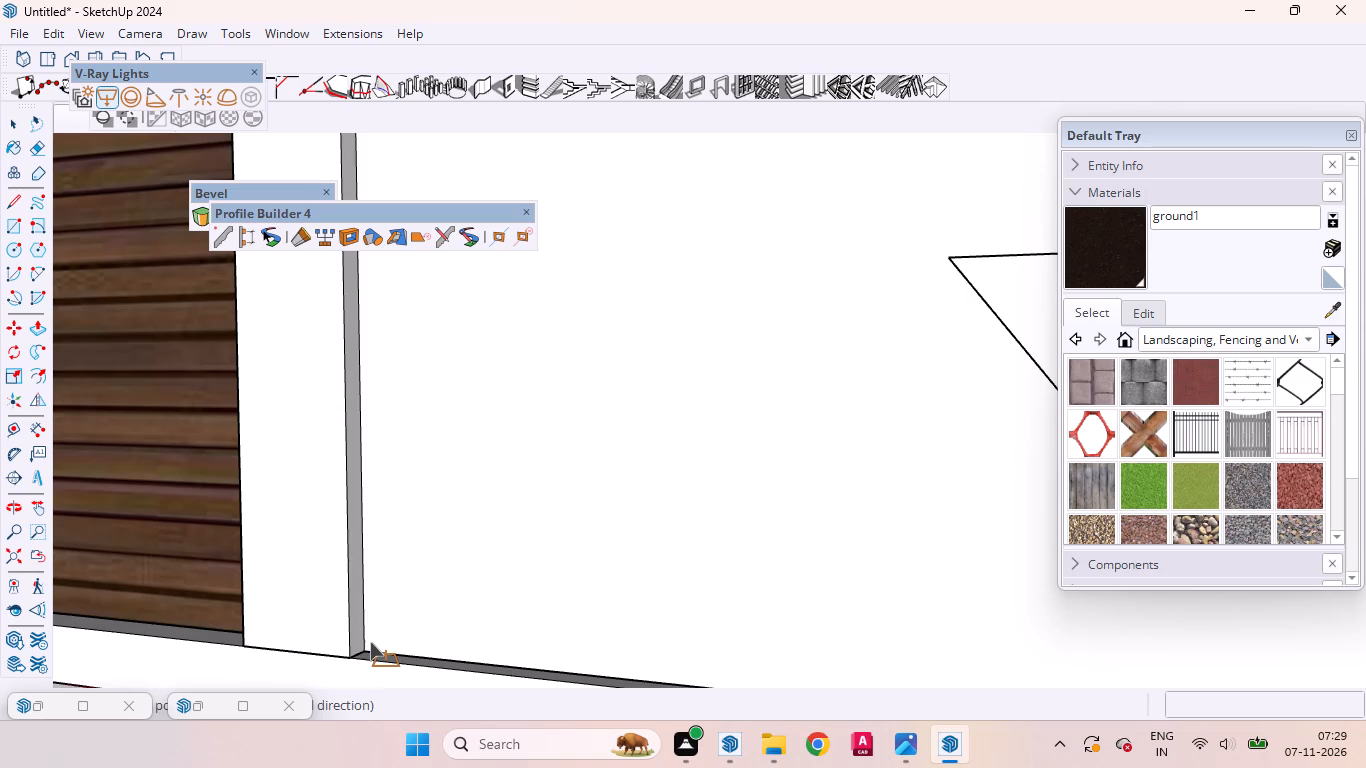
pyautogui.scroll(-10, 412, 475)
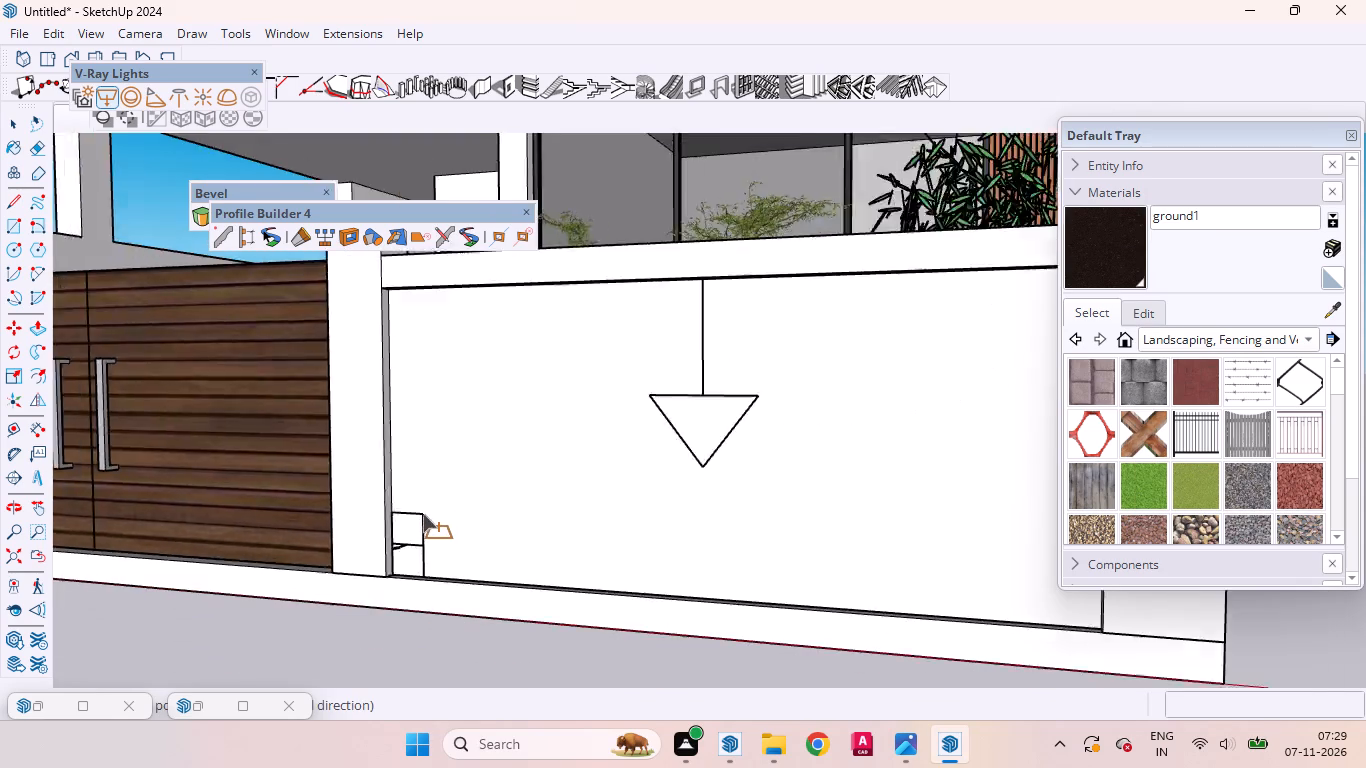
pyautogui.scroll(-3, 423, 514)
pyautogui.scroll(18, 394, 362)
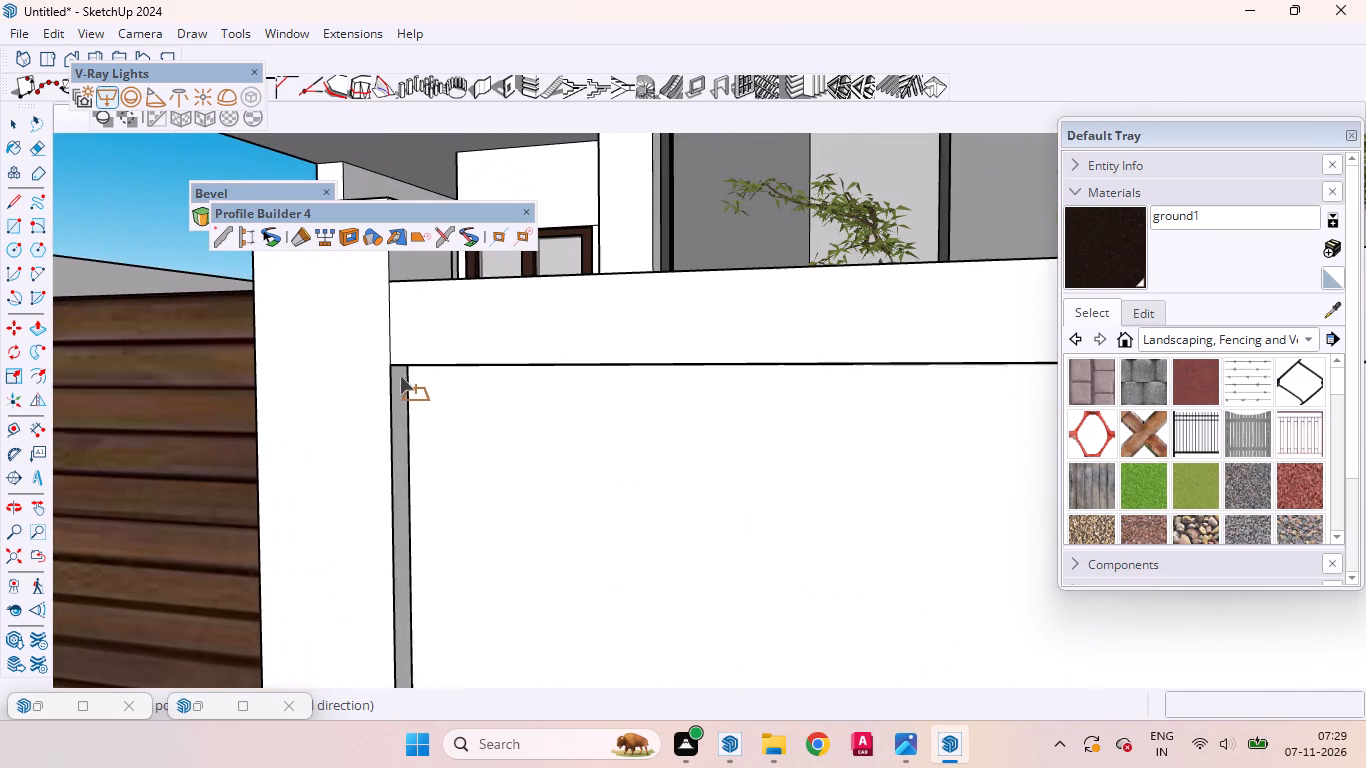
pyautogui.scroll(8, 400, 374)
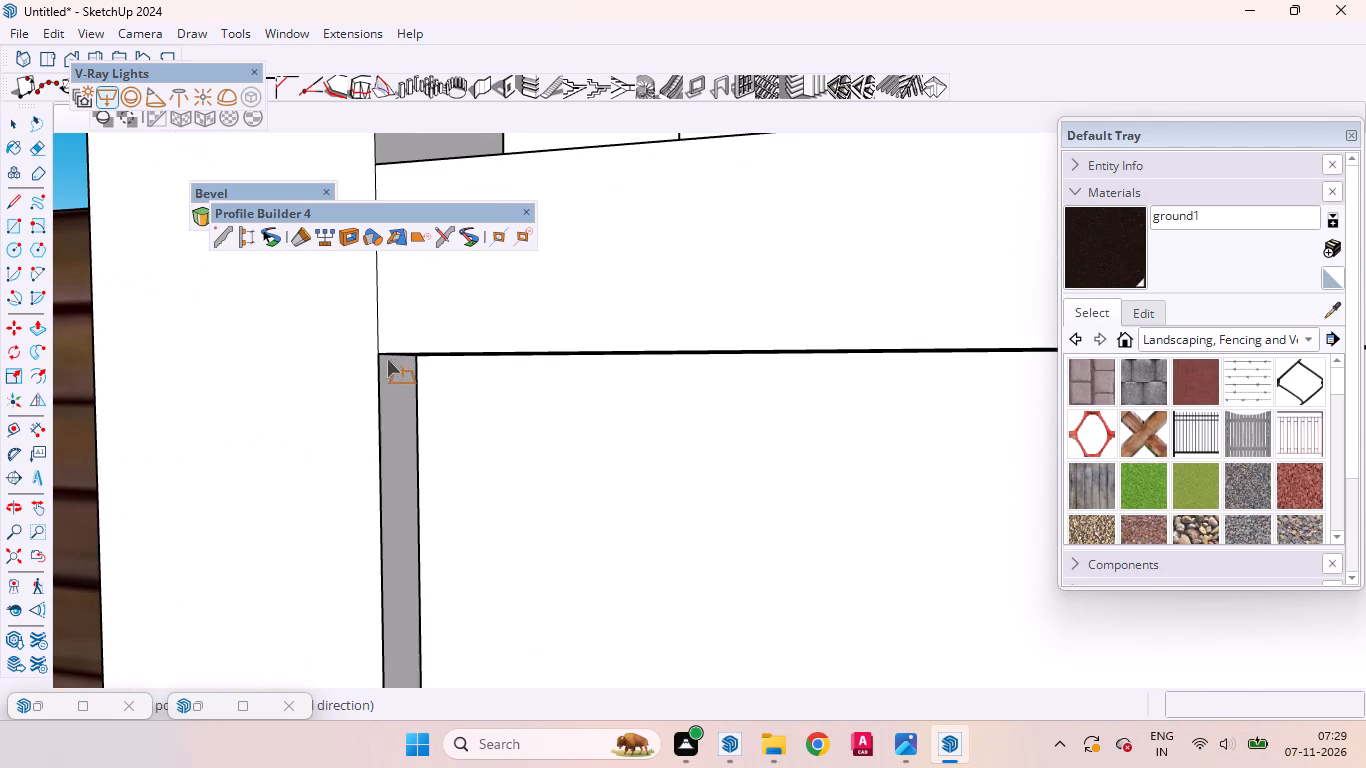
pyautogui.click(382, 355)
# Draw a V-Ray rectangle light up the far pillar's inner recess face, from bottom to top, and return to the Select tool.
pyautogui.scroll(-3, 473, 411)
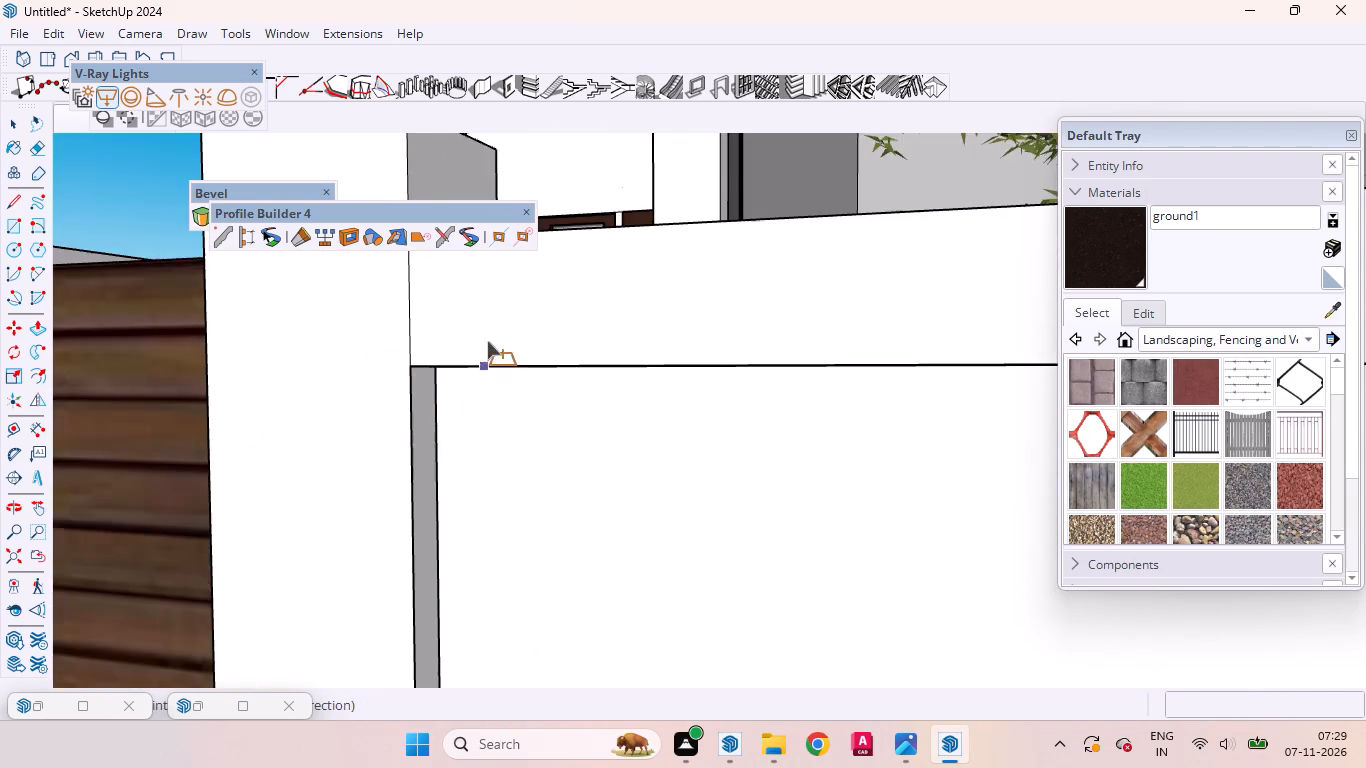
pyautogui.scroll(-20, 487, 341)
pyautogui.scroll(-2, 487, 341)
pyautogui.moveTo(552, 464); pyautogui.dragTo(598, 488, button='middle')
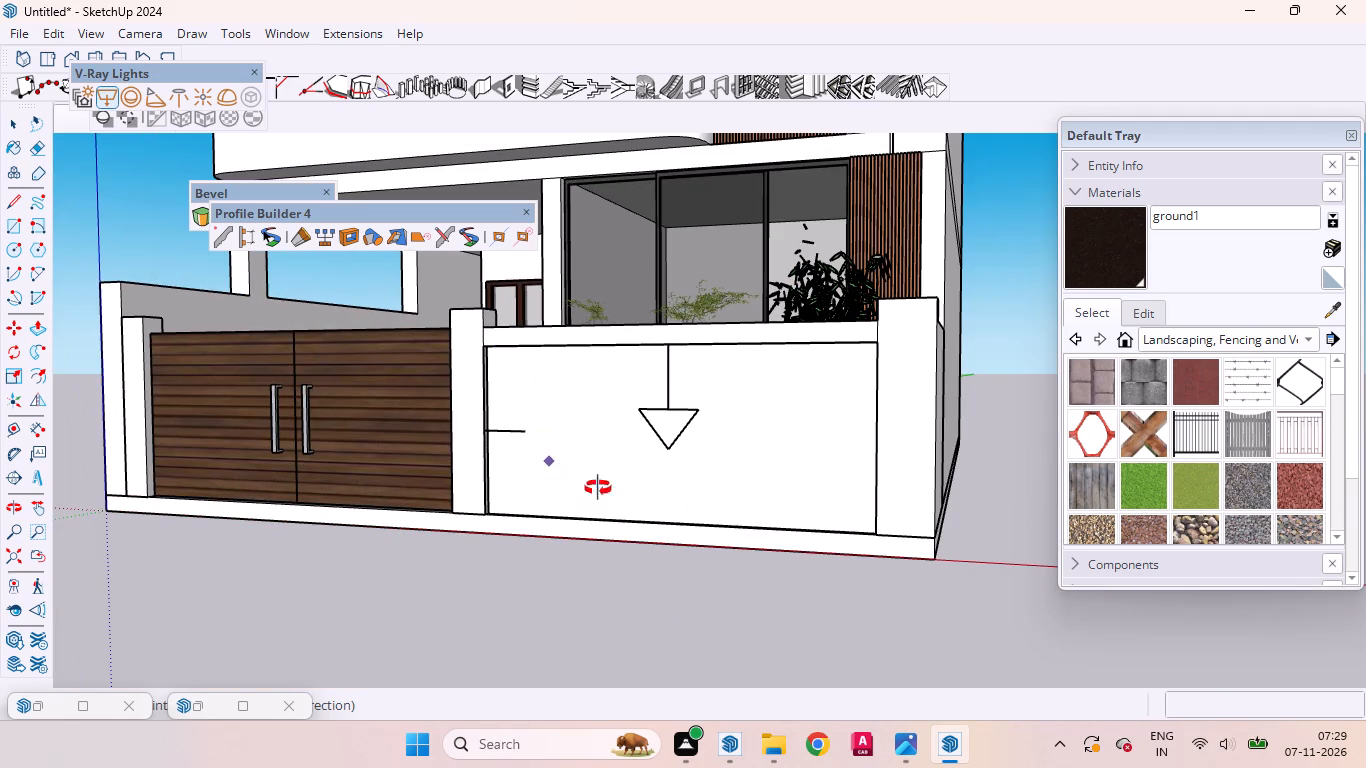
pyautogui.moveTo(598, 488); pyautogui.dragTo(904, 564, button='middle')
pyautogui.scroll(1, 904, 564)
pyautogui.scroll(-9, 559, 491)
pyautogui.scroll(3, 786, 453)
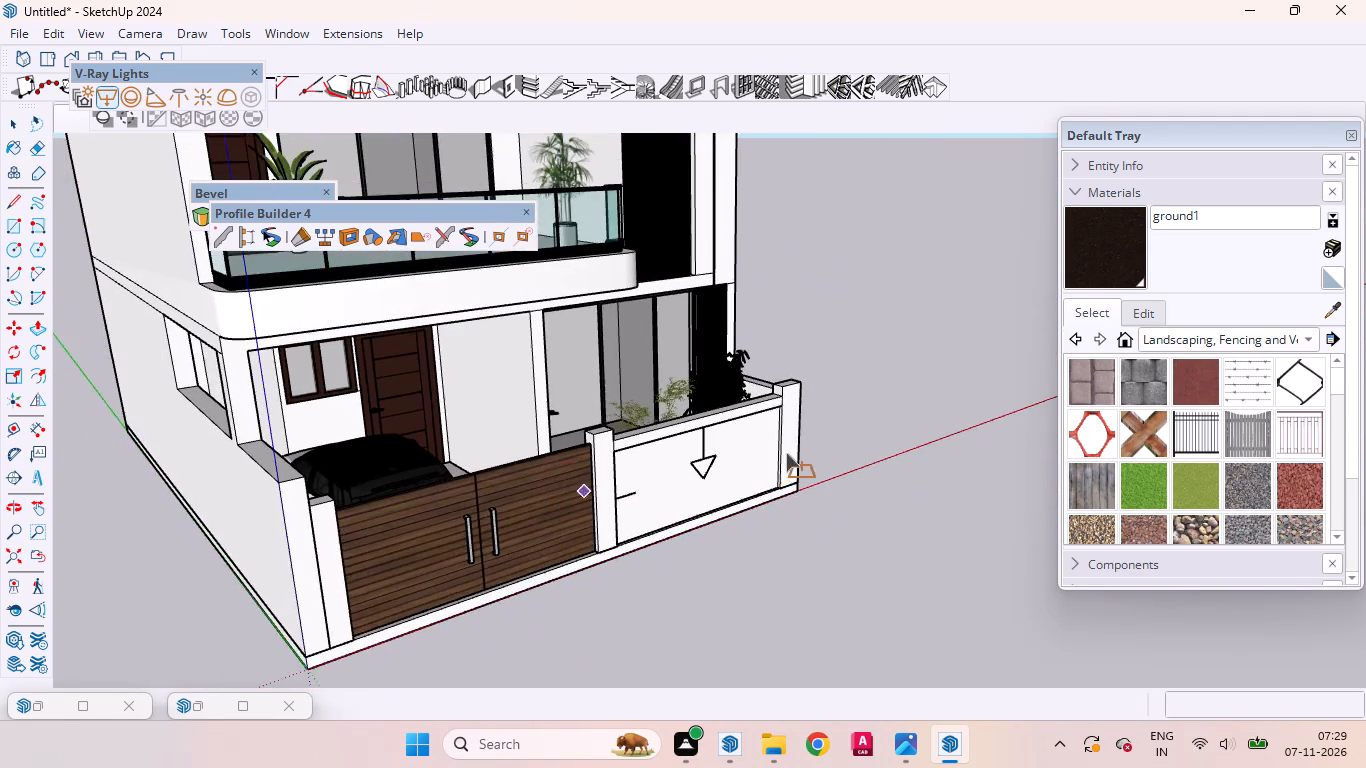
pyautogui.scroll(15, 786, 453)
pyautogui.scroll(-2, 769, 507)
pyautogui.scroll(12, 769, 507)
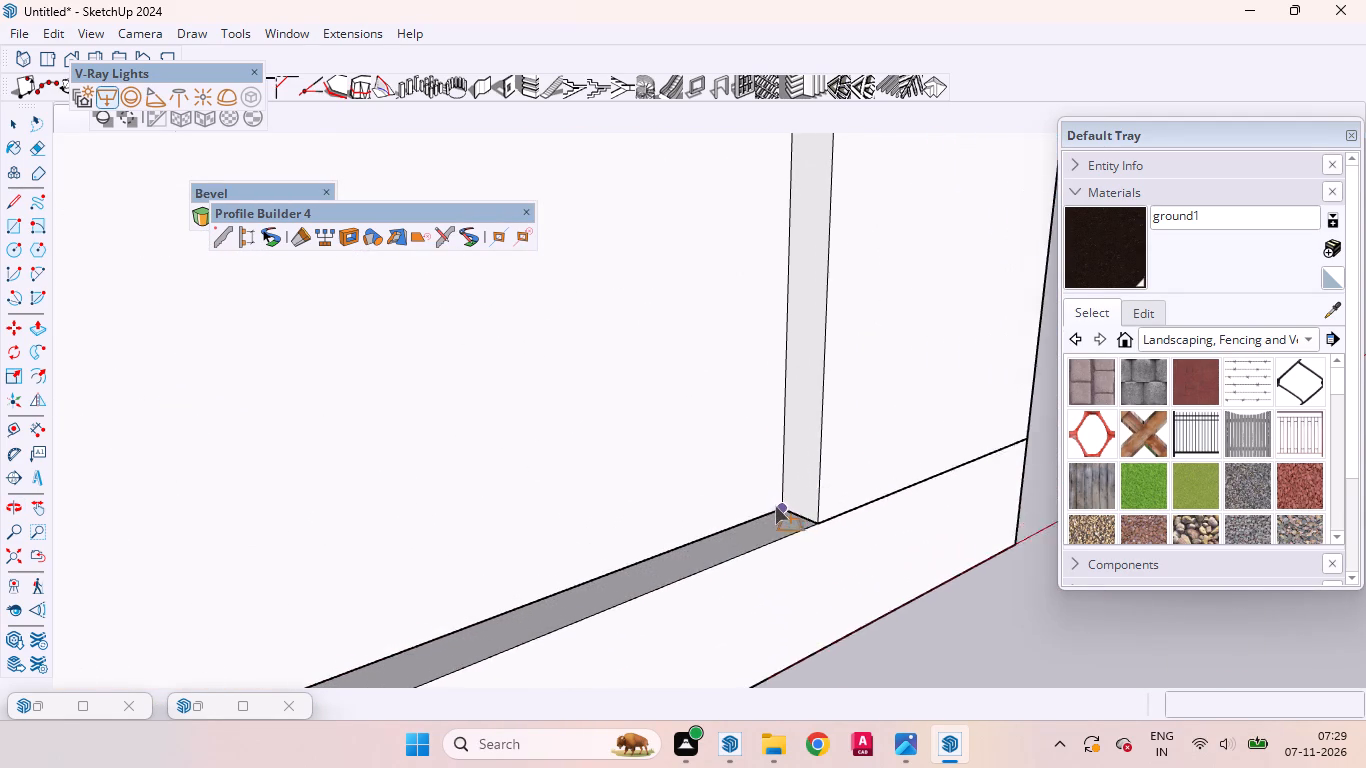
pyautogui.scroll(9, 775, 506)
pyautogui.click(790, 510)
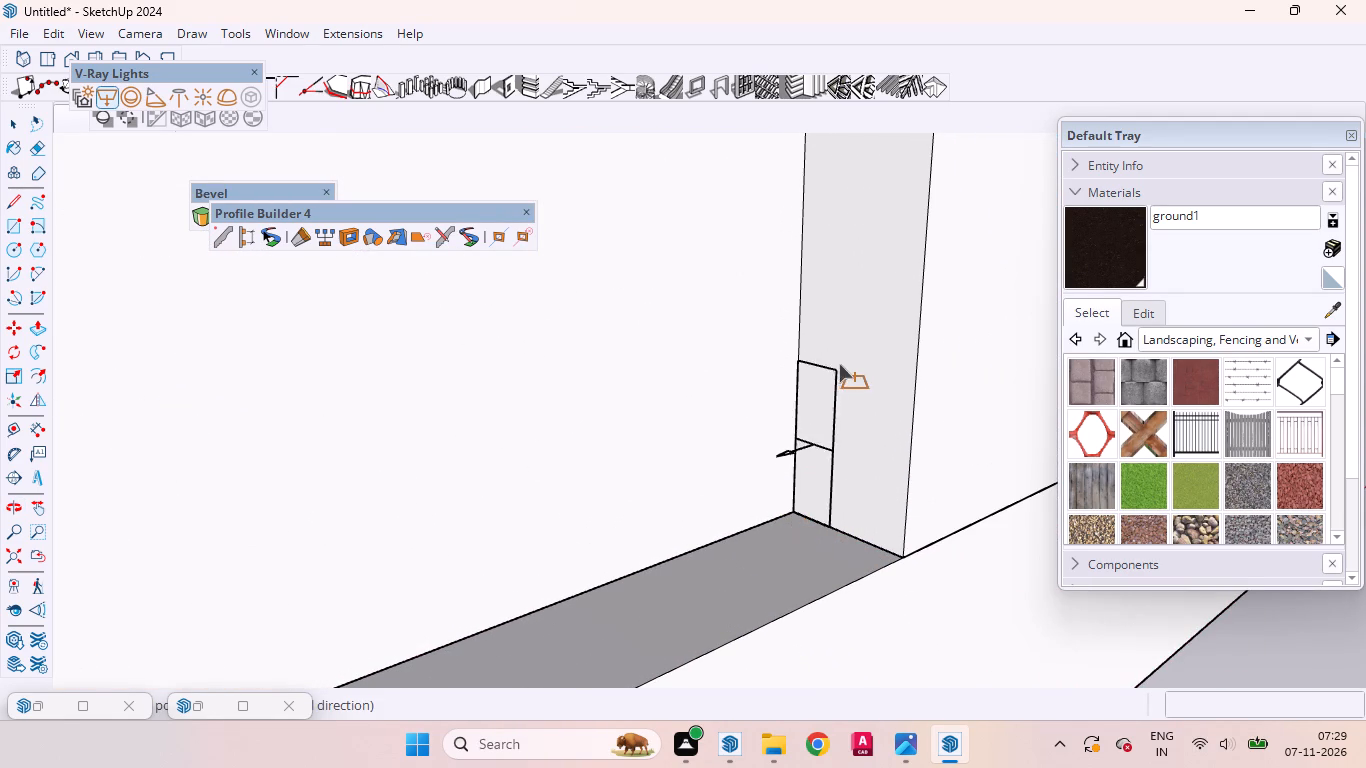
pyautogui.scroll(-5, 834, 444)
pyautogui.scroll(-19, 827, 462)
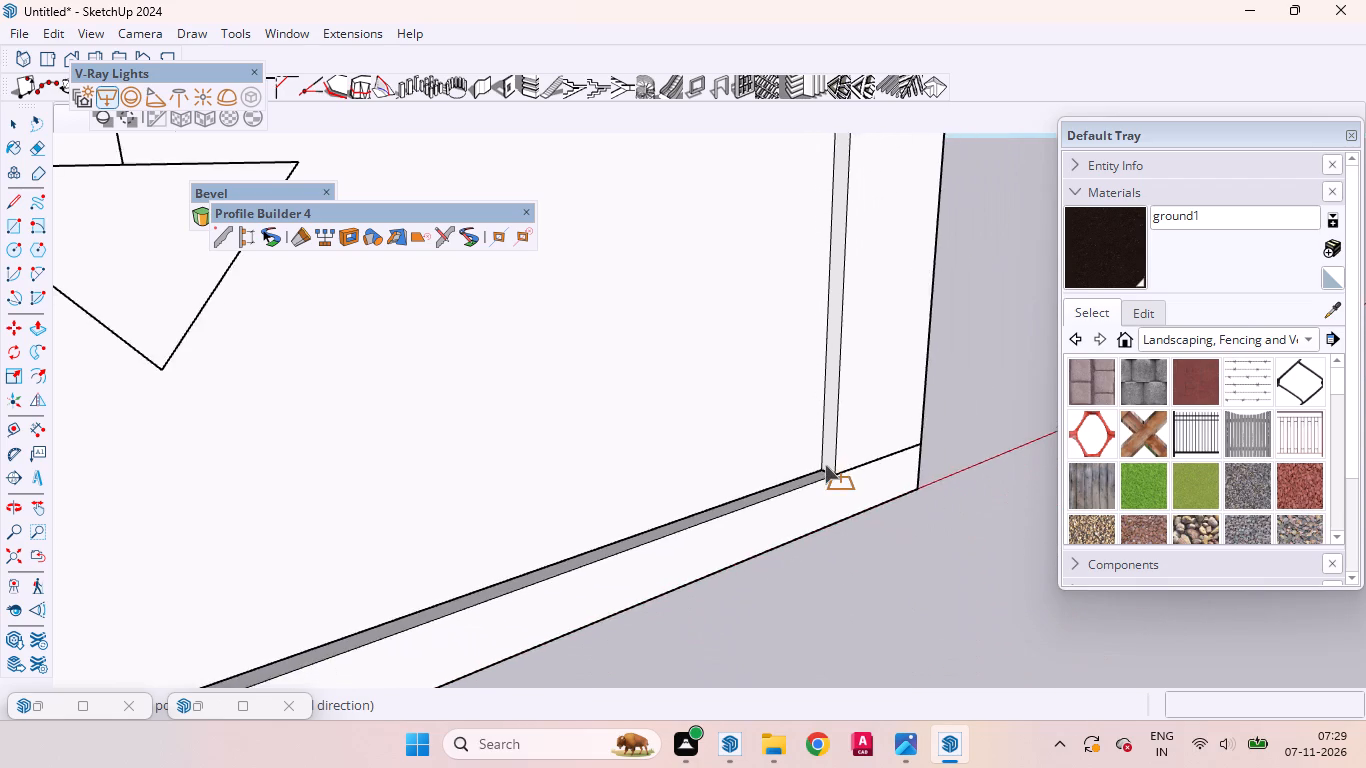
pyautogui.scroll(-7, 825, 465)
pyautogui.scroll(2, 839, 264)
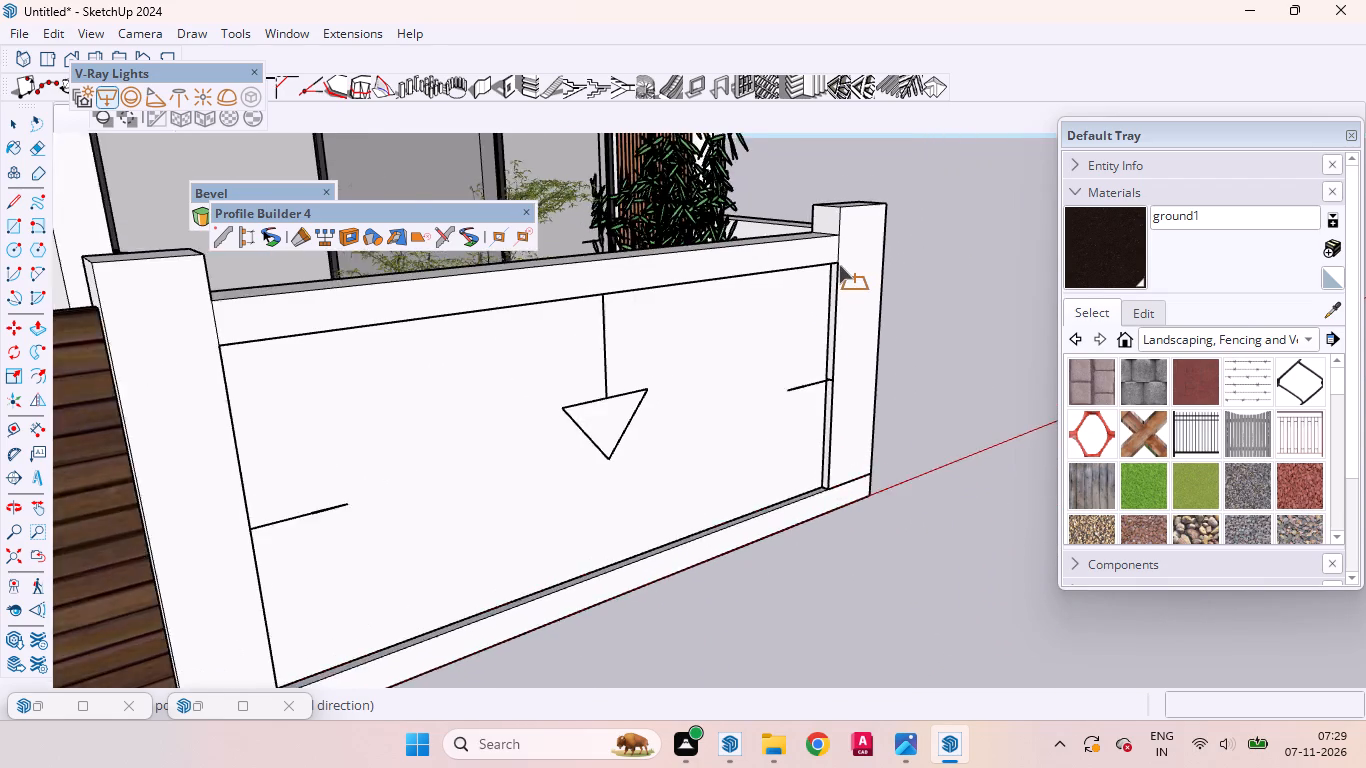
pyautogui.scroll(7, 839, 265)
pyautogui.scroll(-1, 837, 269)
pyautogui.scroll(7, 837, 269)
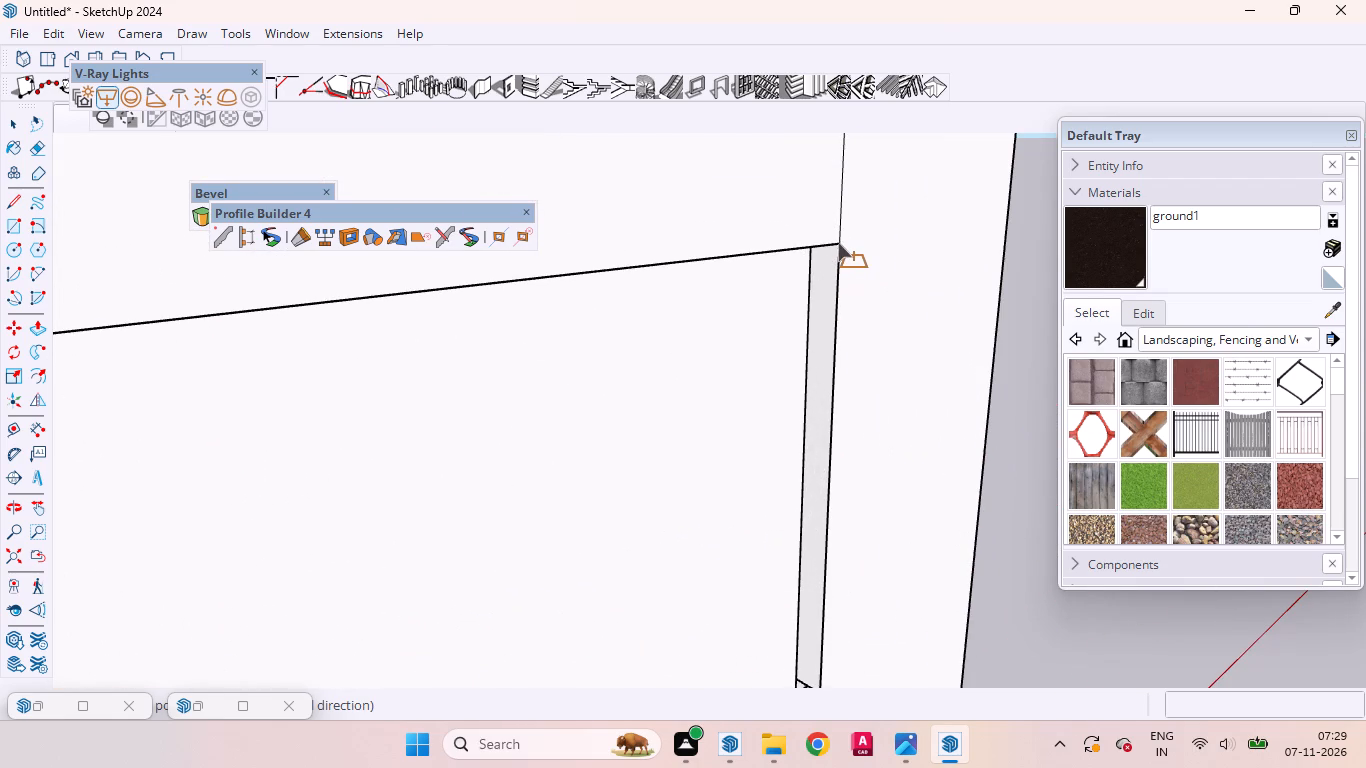
pyautogui.click(838, 243)
pyautogui.scroll(-19, 867, 414)
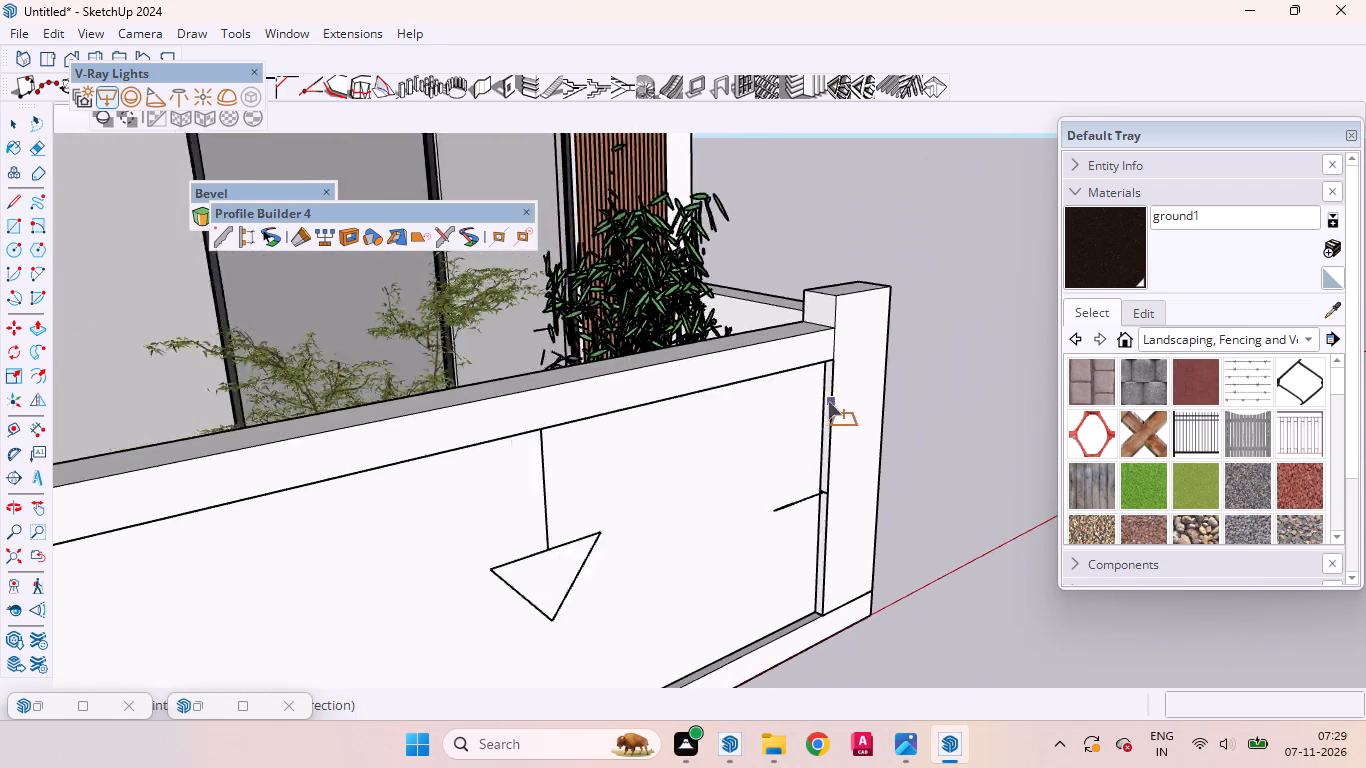
pyautogui.scroll(-7, 828, 401)
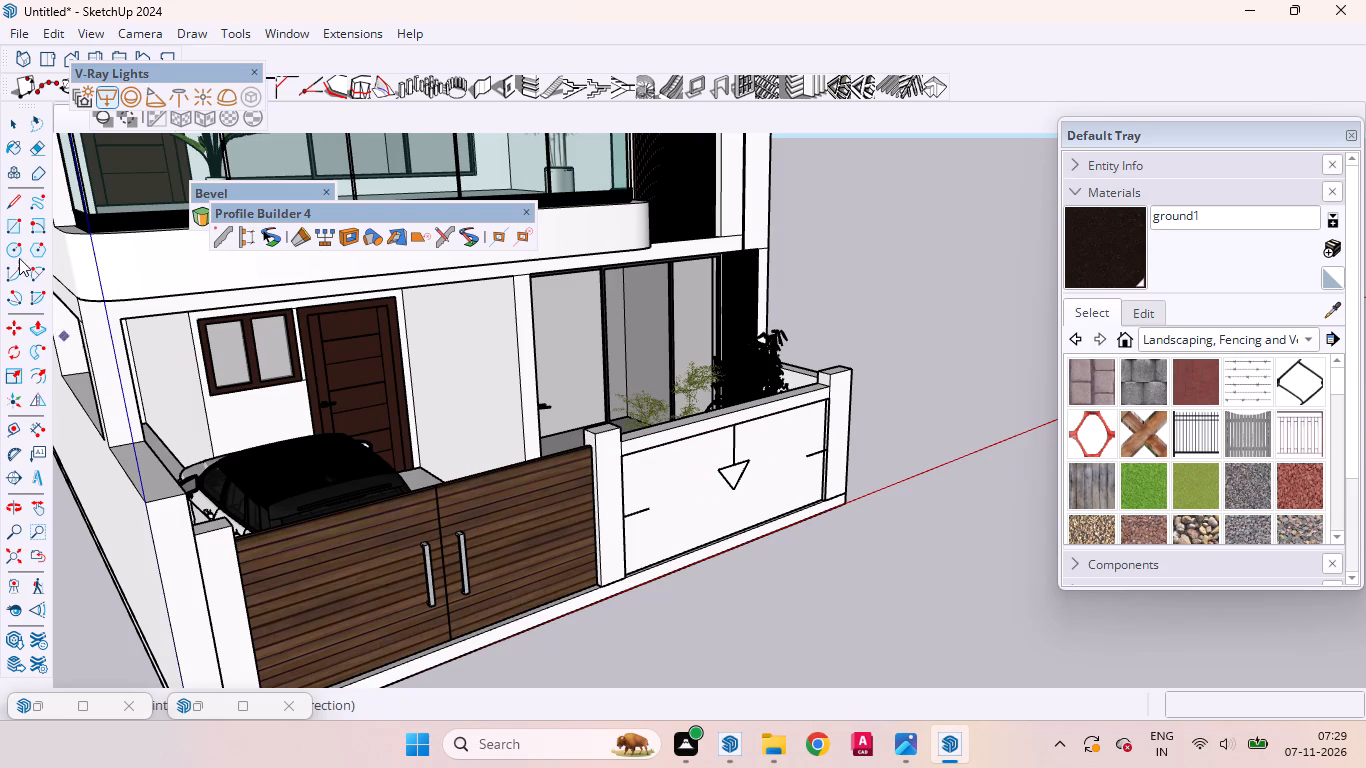
pyautogui.click(11, 122)
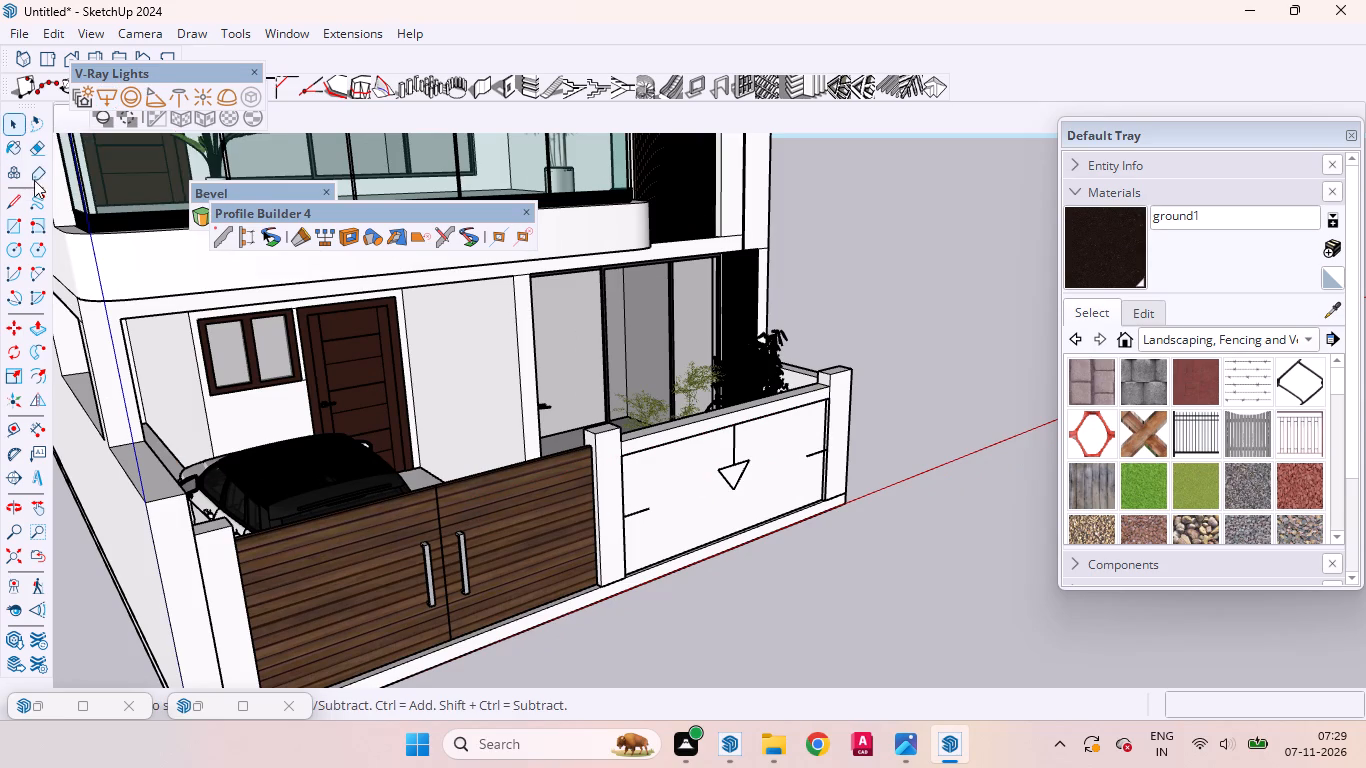
# Inside the house group, make a group from the narrow vertical groove's face and edges beside the arched panel on the upper-storey front wall.
pyautogui.scroll(-17, 239, 414)
pyautogui.scroll(3, 513, 322)
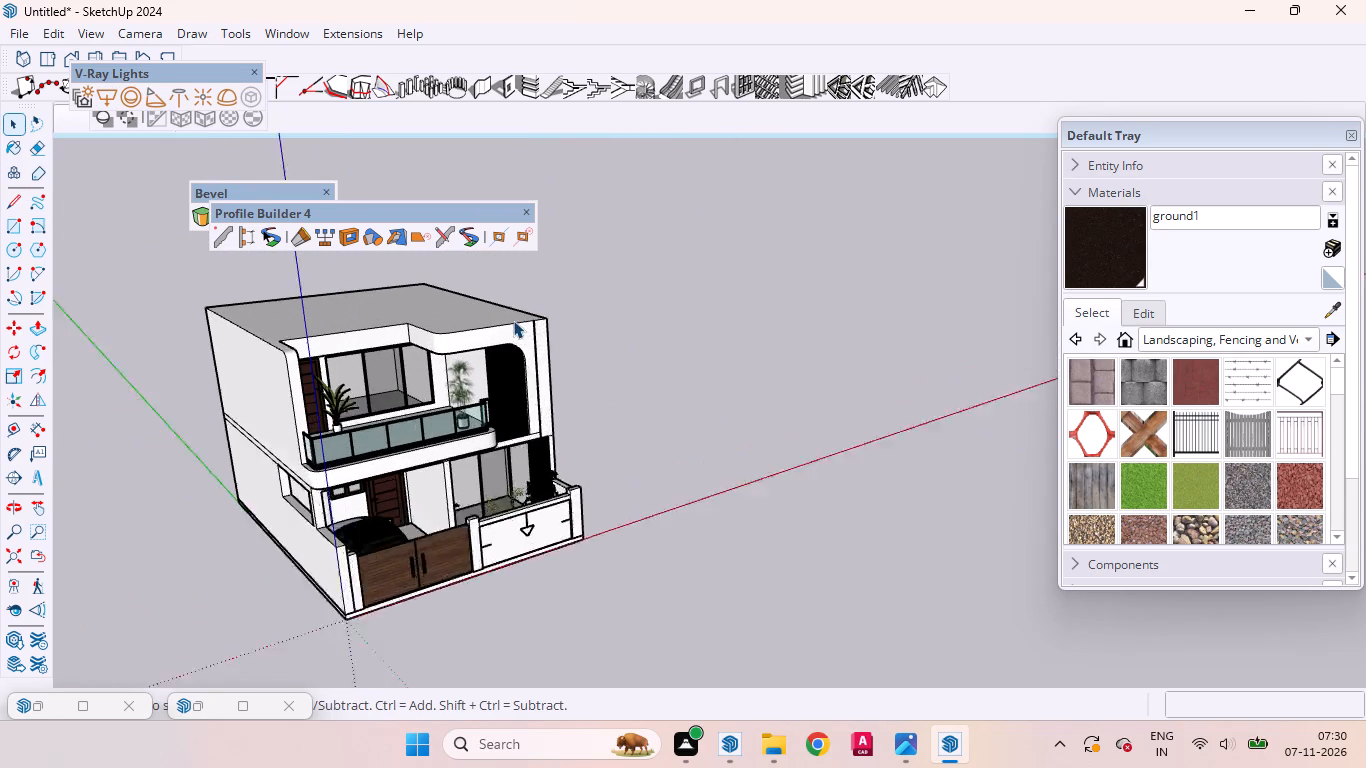
pyautogui.scroll(4, 513, 320)
pyautogui.scroll(-3, 545, 309)
pyautogui.scroll(2, 545, 309)
pyautogui.moveTo(583, 516); pyautogui.dragTo(473, 527, button='middle')
pyautogui.scroll(4, 547, 291)
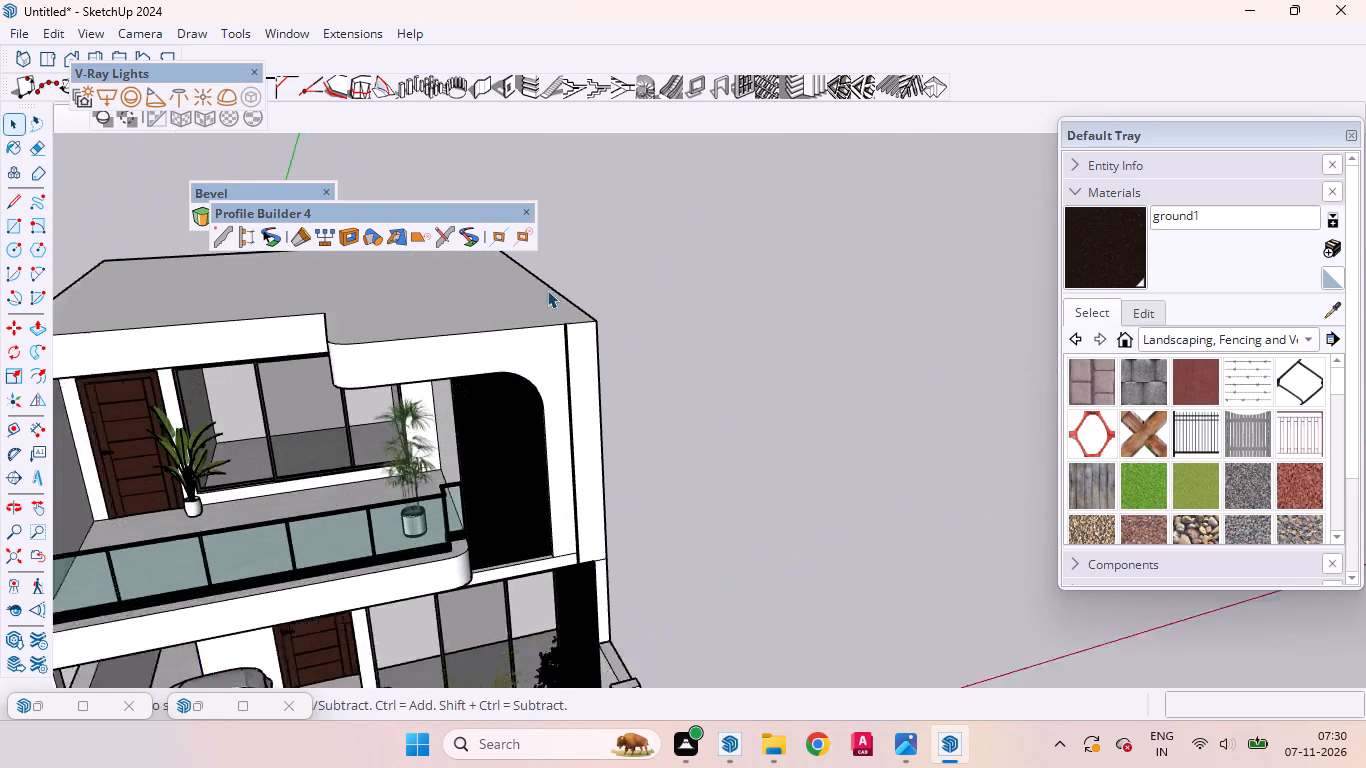
pyautogui.scroll(20, 547, 290)
pyautogui.scroll(9, 547, 290)
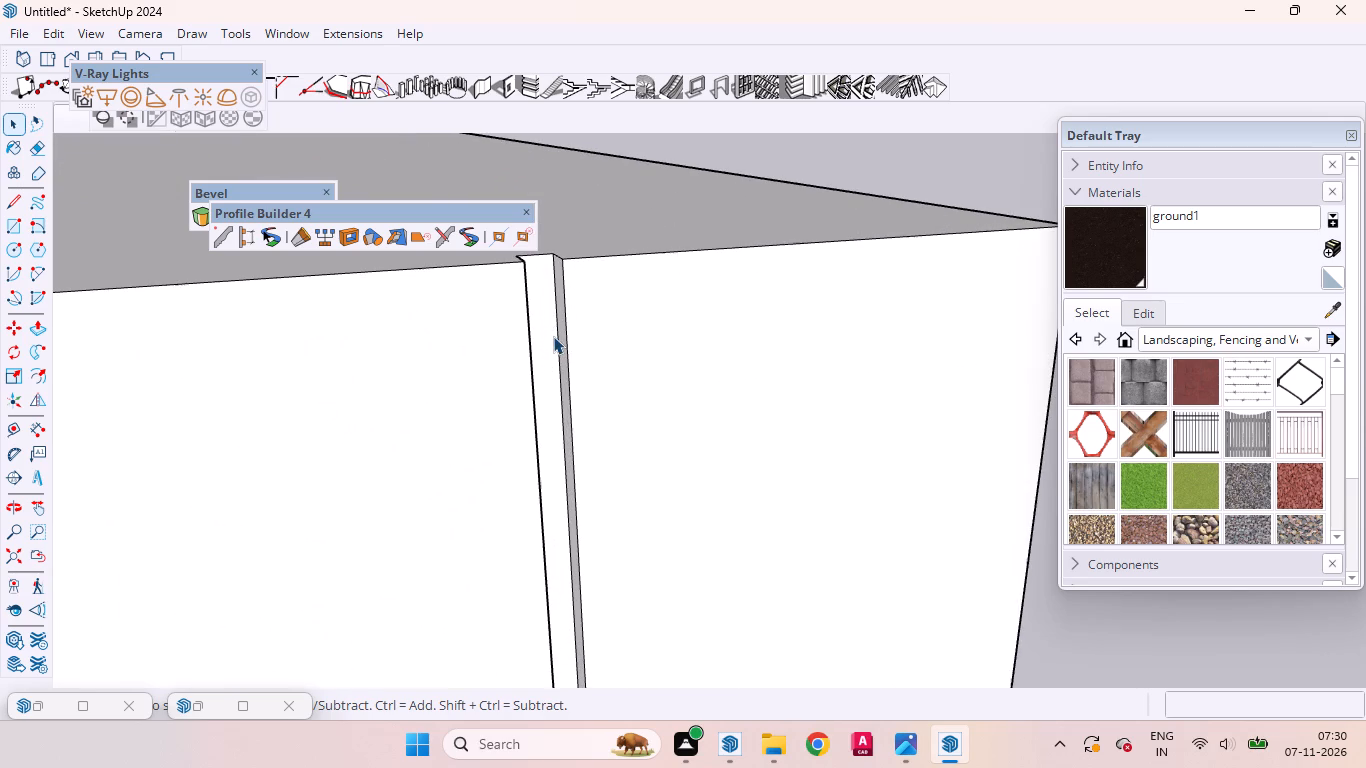
pyautogui.click(552, 336)
pyautogui.doubleClick(541, 343)
pyautogui.click(541, 330)
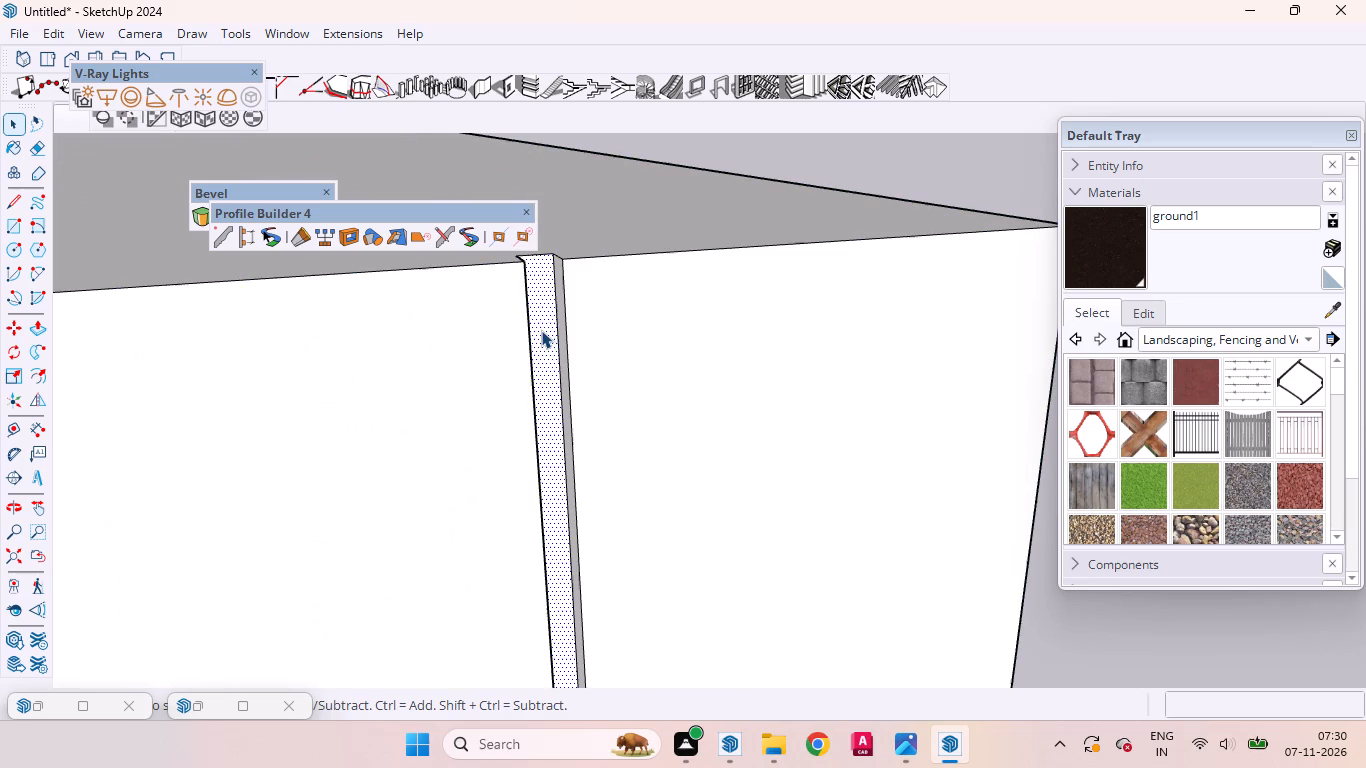
pyautogui.doubleClick(541, 357)
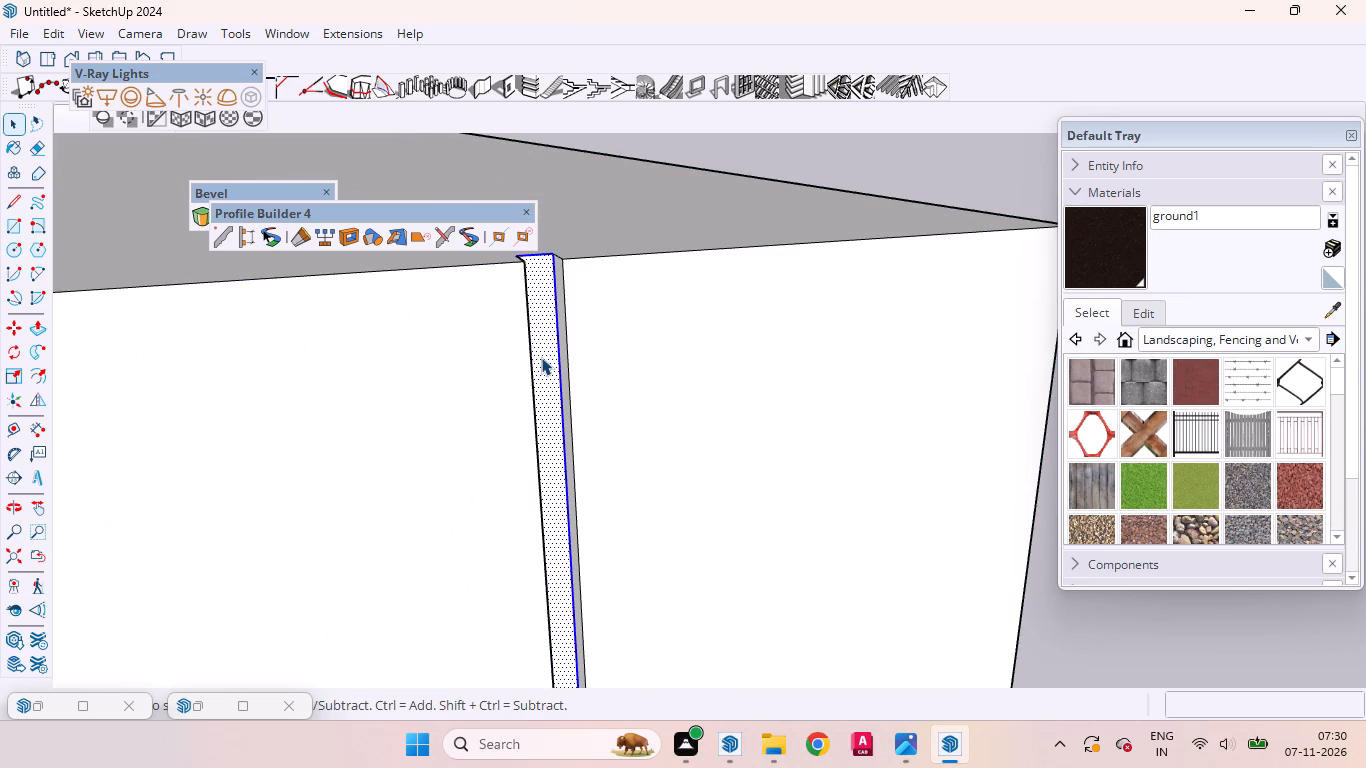
pyautogui.rightClick(541, 357)
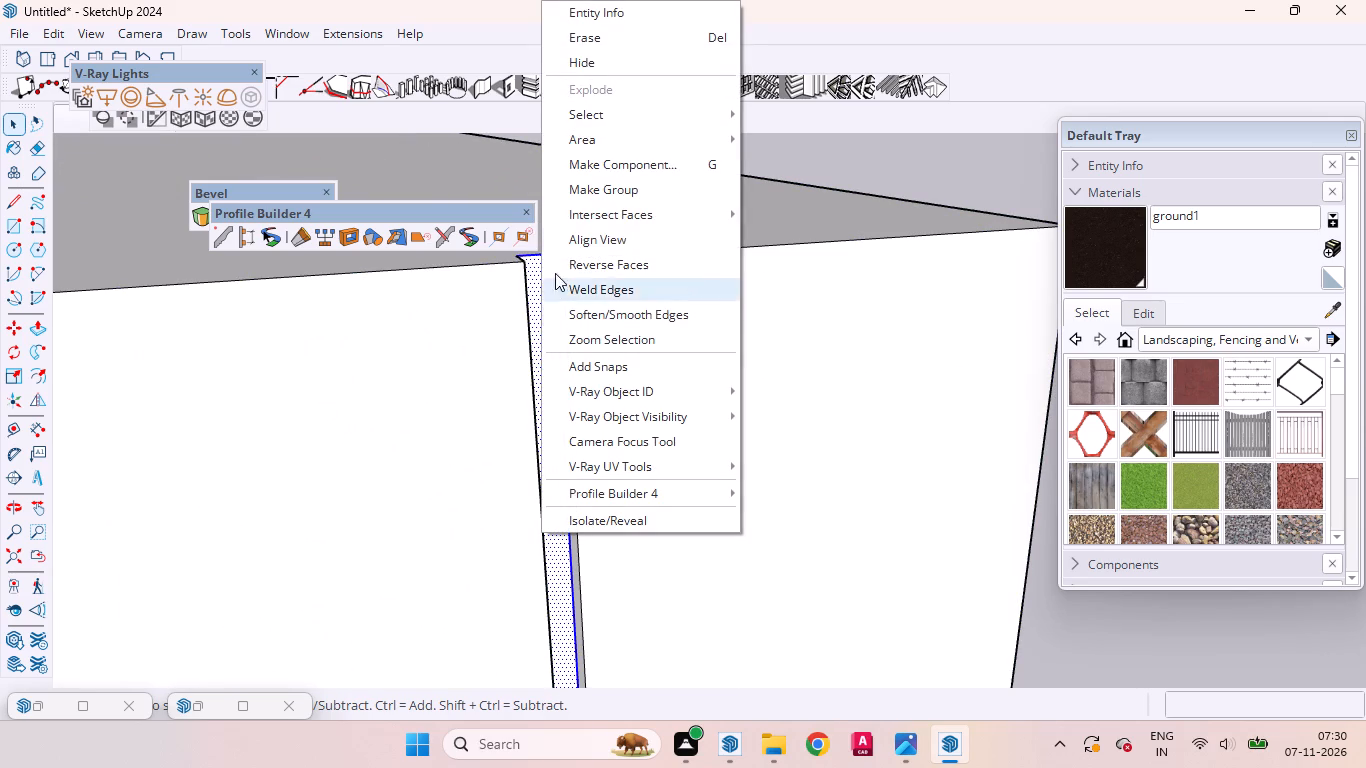
pyautogui.click(573, 186)
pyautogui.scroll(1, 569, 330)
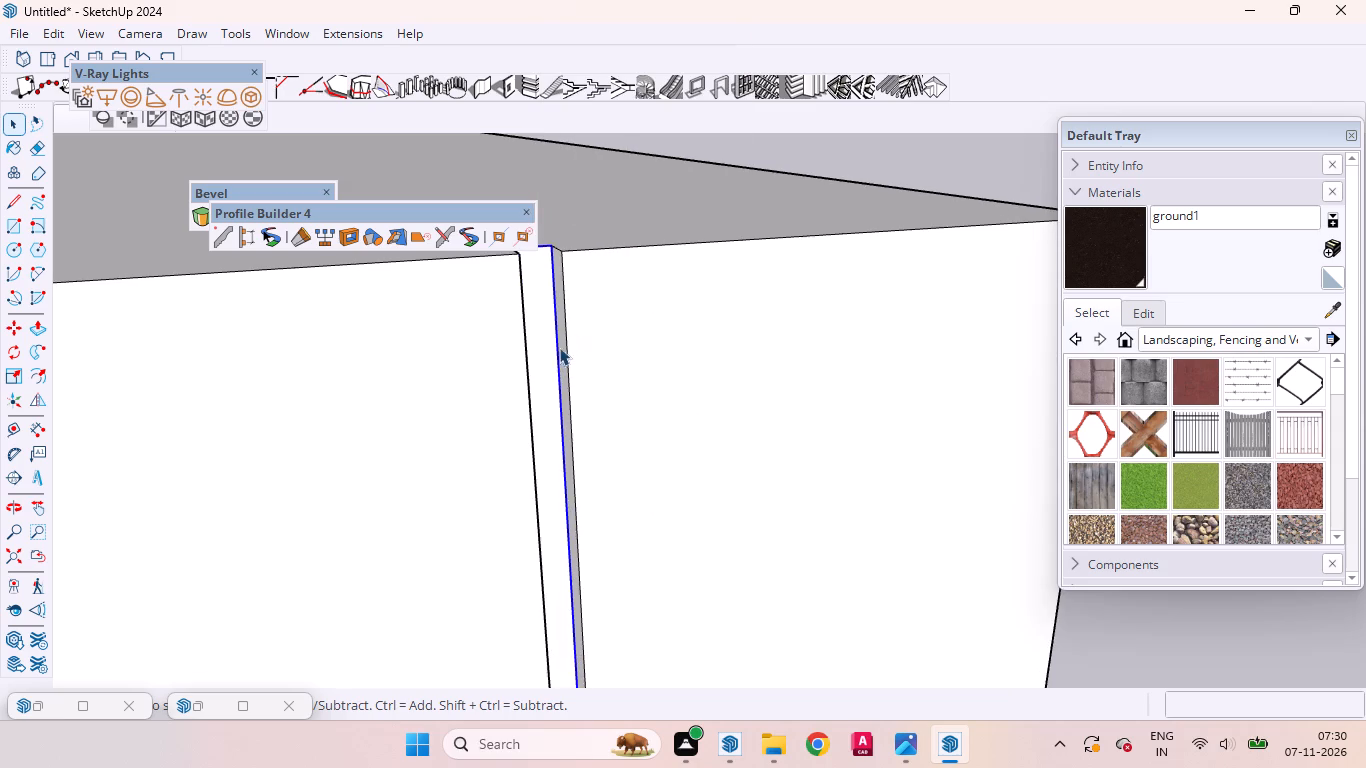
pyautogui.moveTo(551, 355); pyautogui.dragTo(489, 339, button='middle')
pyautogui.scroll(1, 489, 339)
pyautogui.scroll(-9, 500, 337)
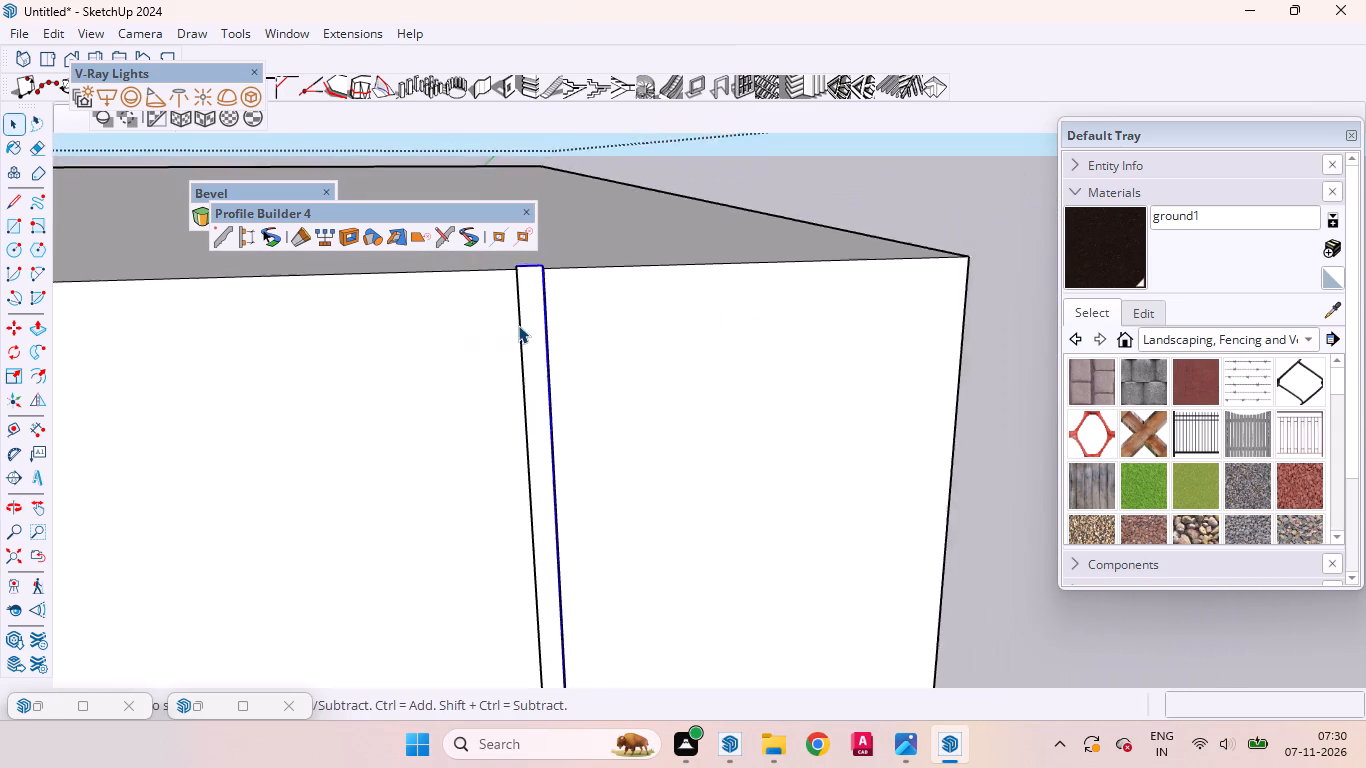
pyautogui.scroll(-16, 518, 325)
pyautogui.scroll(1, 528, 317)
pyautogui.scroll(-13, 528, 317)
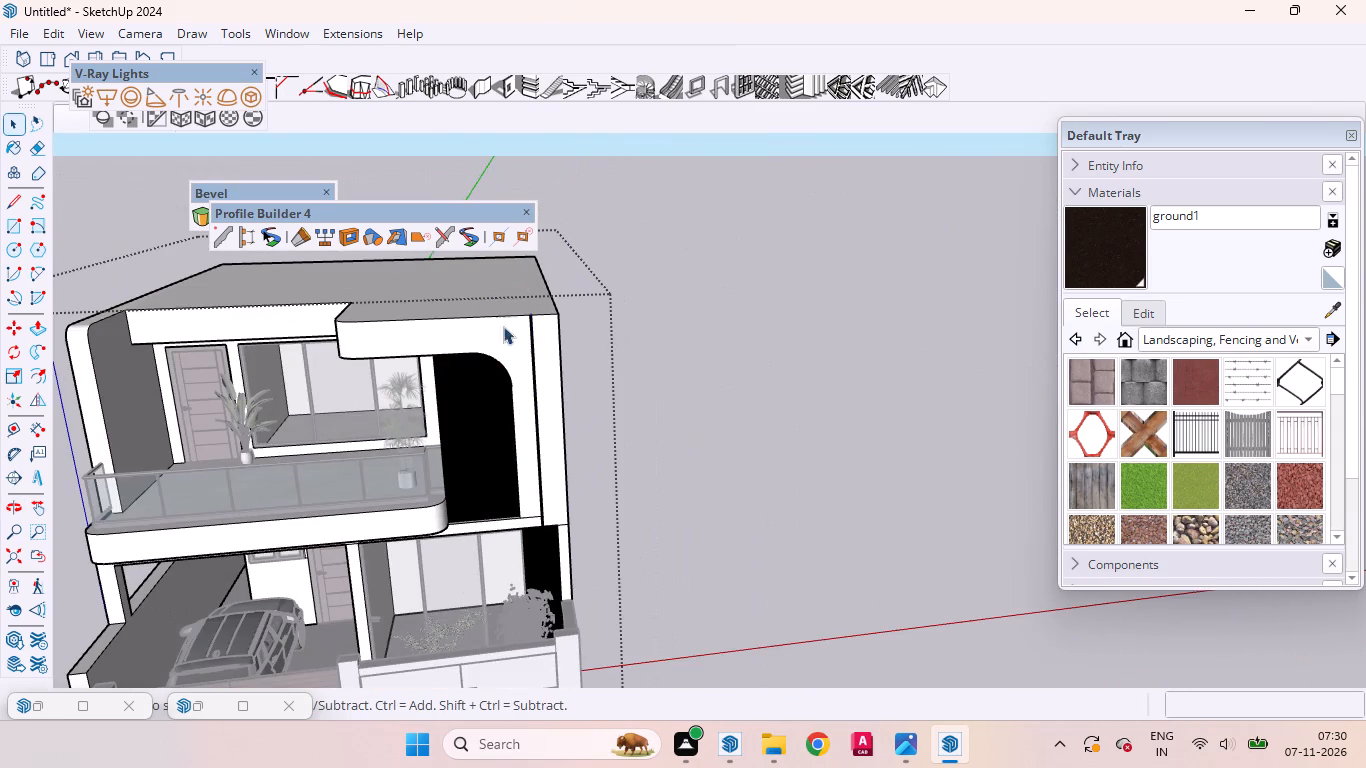
# Convert the grouped vertical groove strip beside the arched panel on the upper-storey front wall into a V-Ray Mesh Light.
pyautogui.click(244, 95)
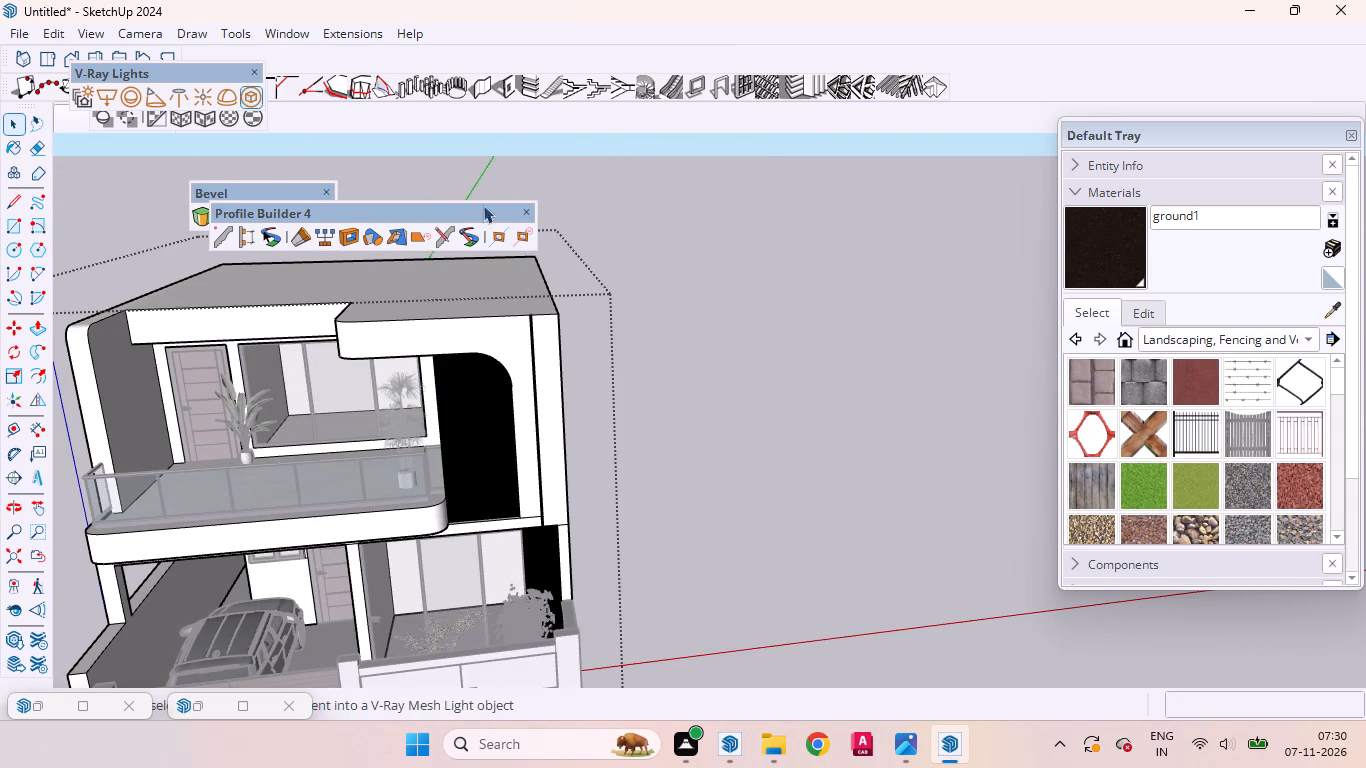
# Examine the new mesh light's fit in the vertical facade groove, at its top end by the roof and along its length.
pyautogui.scroll(3, 536, 302)
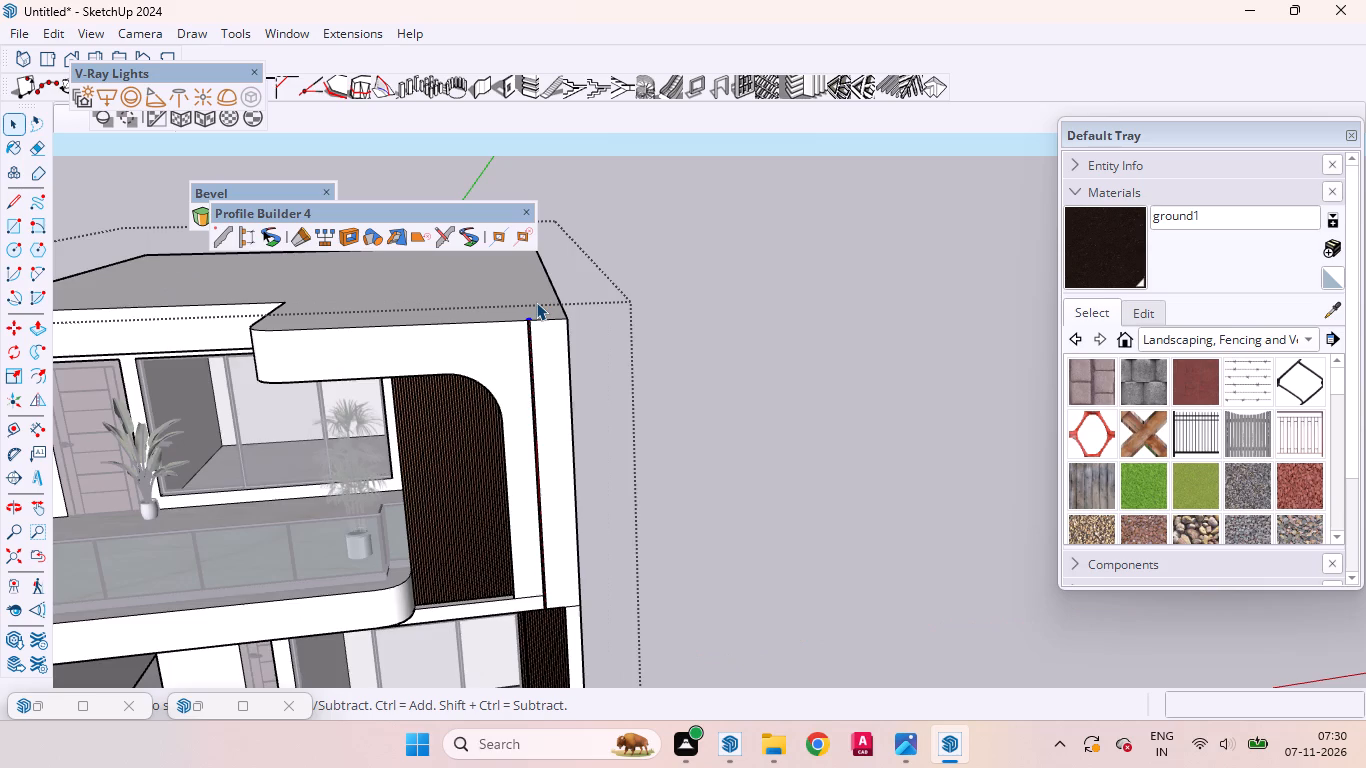
pyautogui.scroll(18, 536, 302)
pyautogui.scroll(-1, 519, 343)
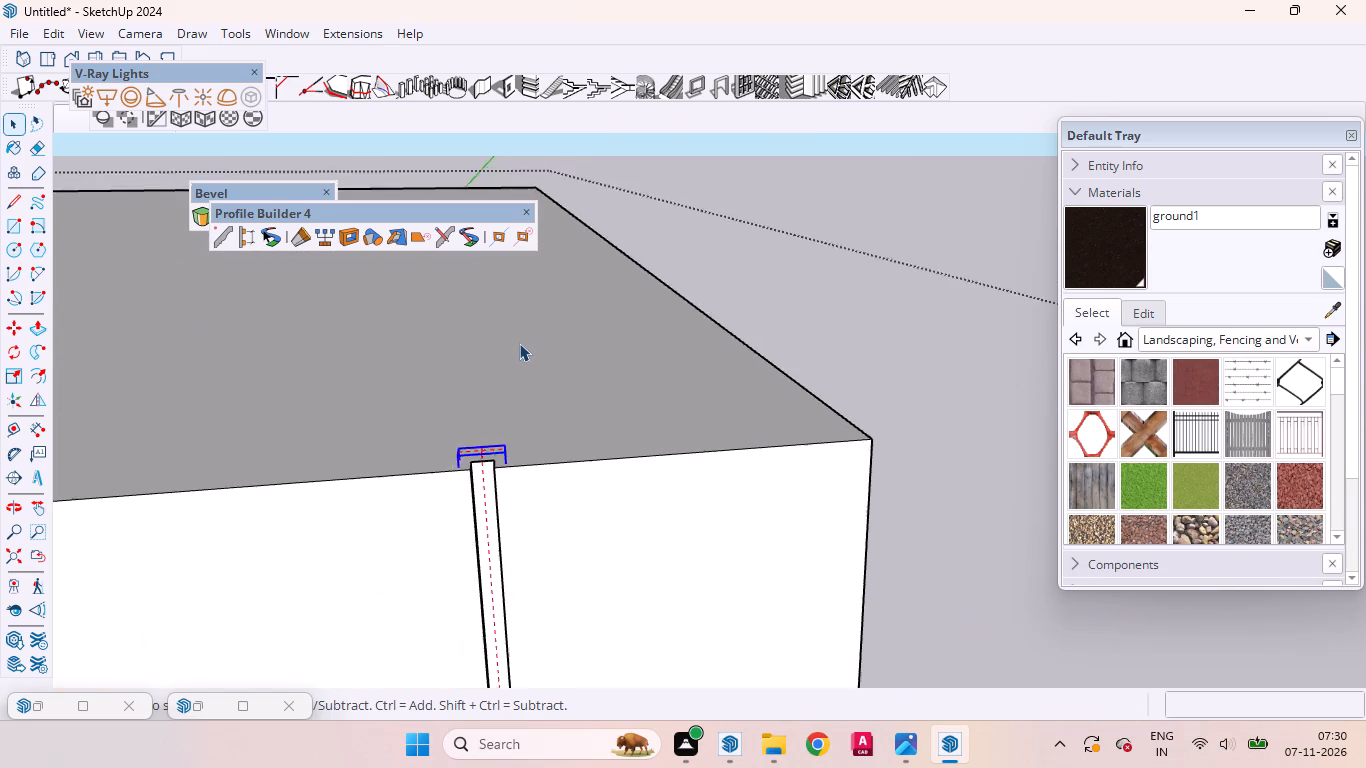
pyautogui.scroll(-2, 519, 343)
pyautogui.scroll(18, 513, 417)
pyautogui.moveTo(459, 454); pyautogui.dragTo(467, 454, button='middle')
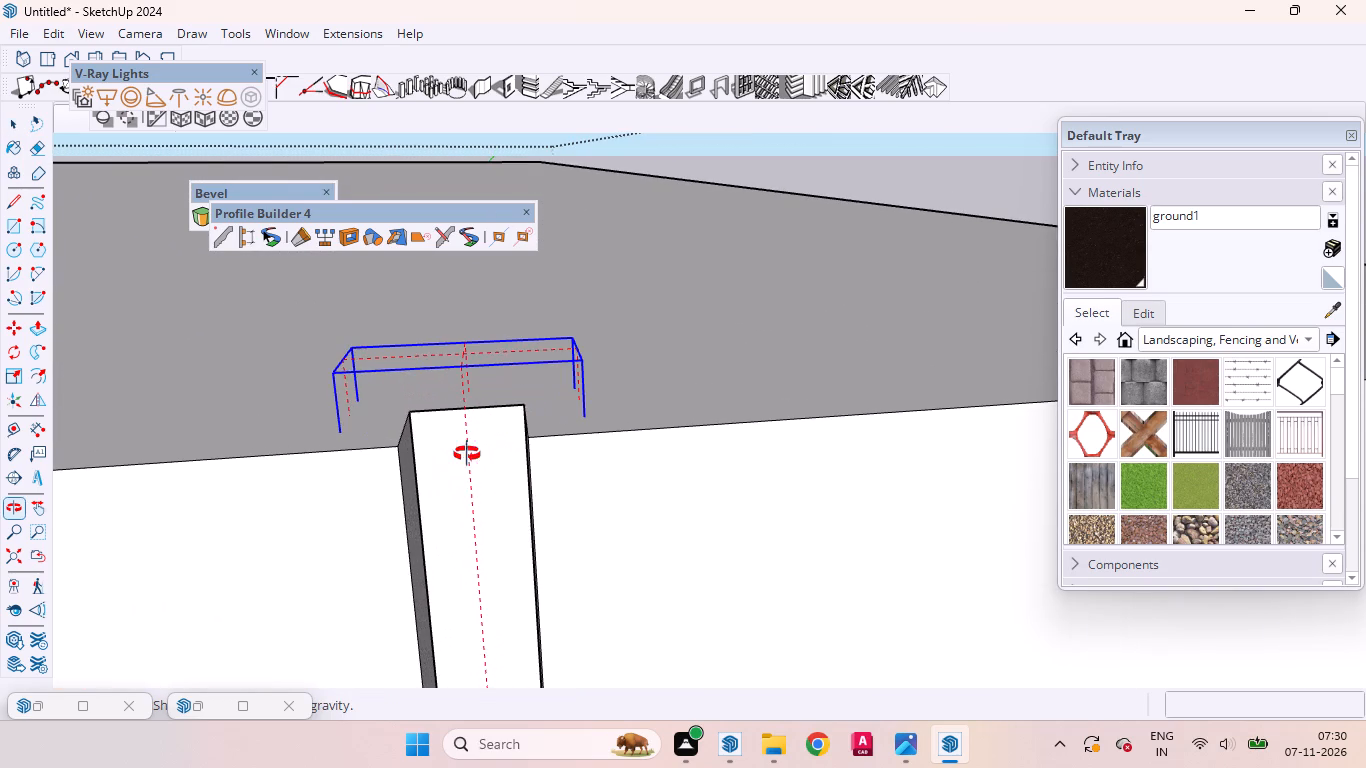
pyautogui.moveTo(467, 454); pyautogui.dragTo(385, 430, button='middle')
pyautogui.scroll(-4, 403, 419)
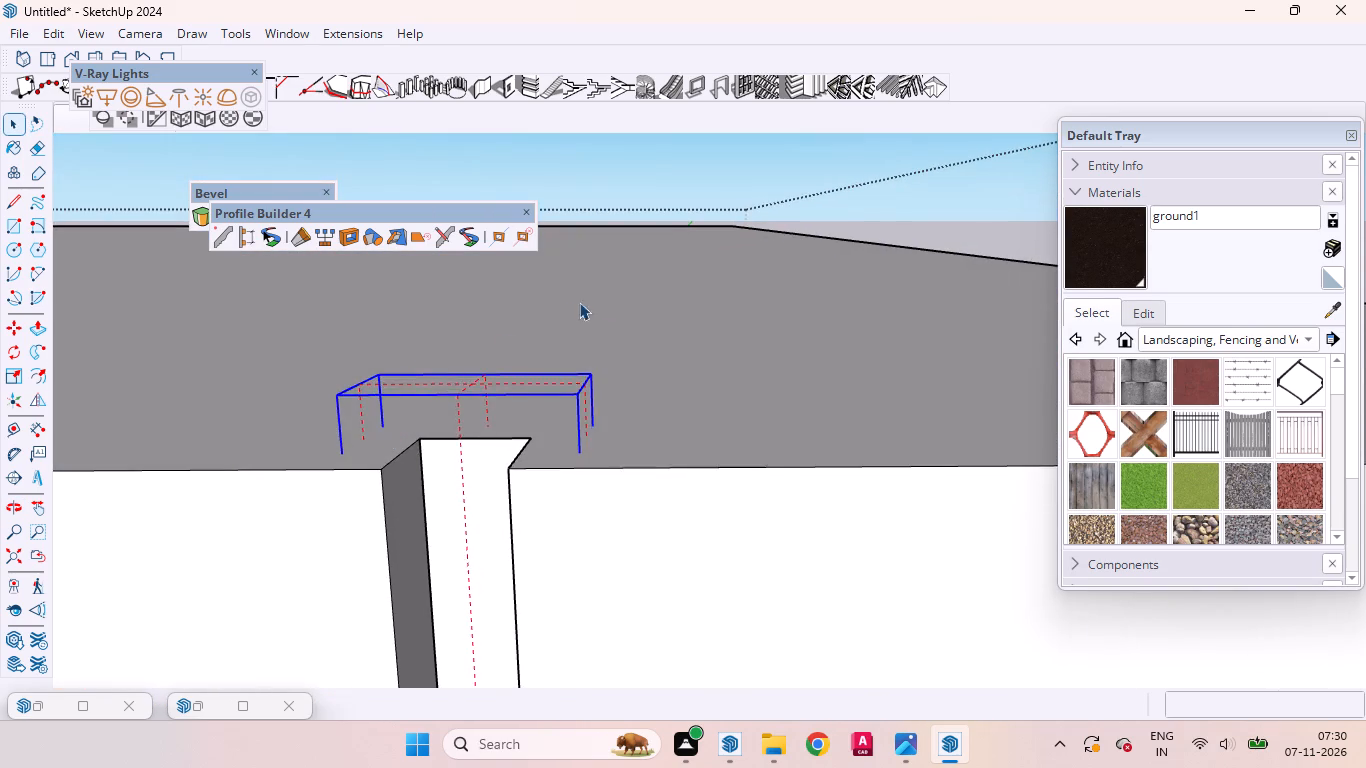
pyautogui.scroll(-17, 579, 302)
pyautogui.scroll(7, 624, 570)
pyautogui.scroll(-1, 627, 558)
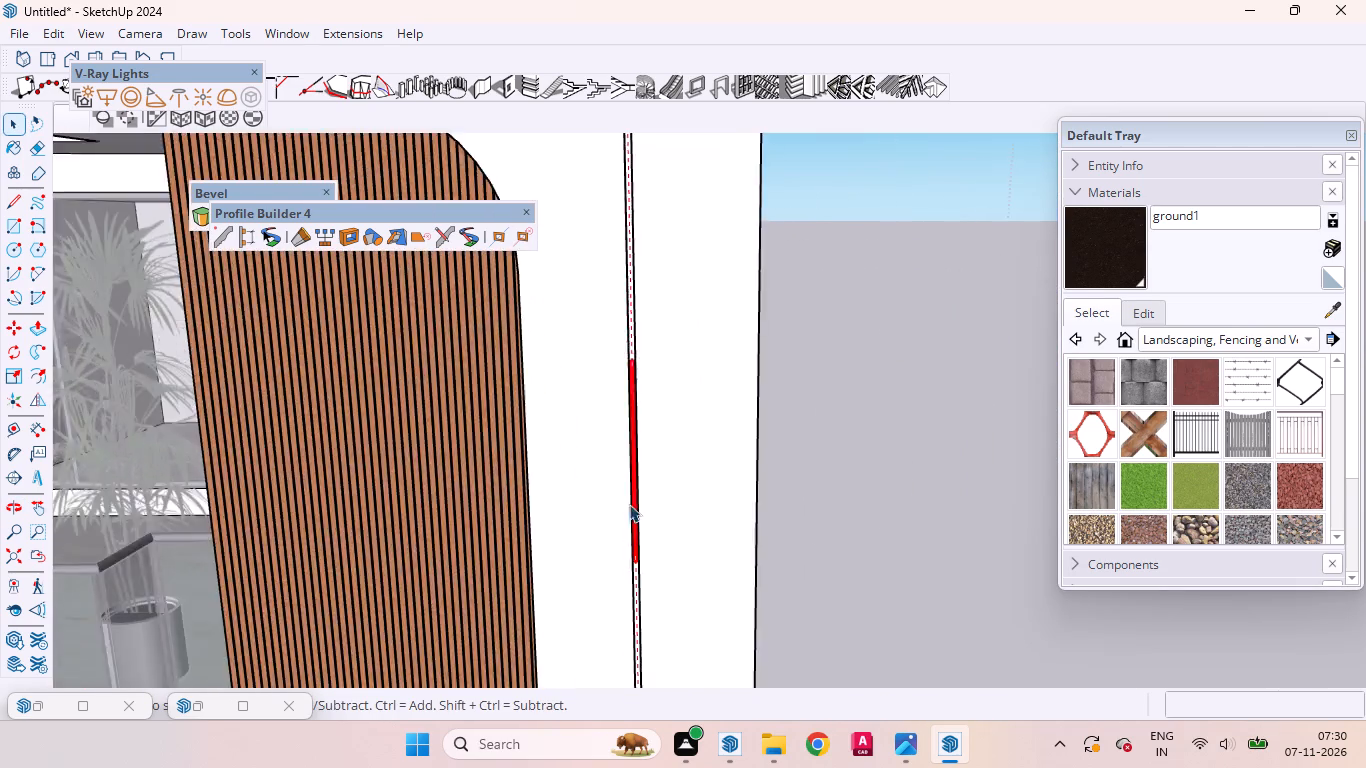
pyautogui.scroll(15, 630, 474)
pyautogui.scroll(-1, 641, 461)
pyautogui.scroll(4, 641, 461)
pyautogui.moveTo(641, 461); pyautogui.dragTo(564, 514, button='middle')
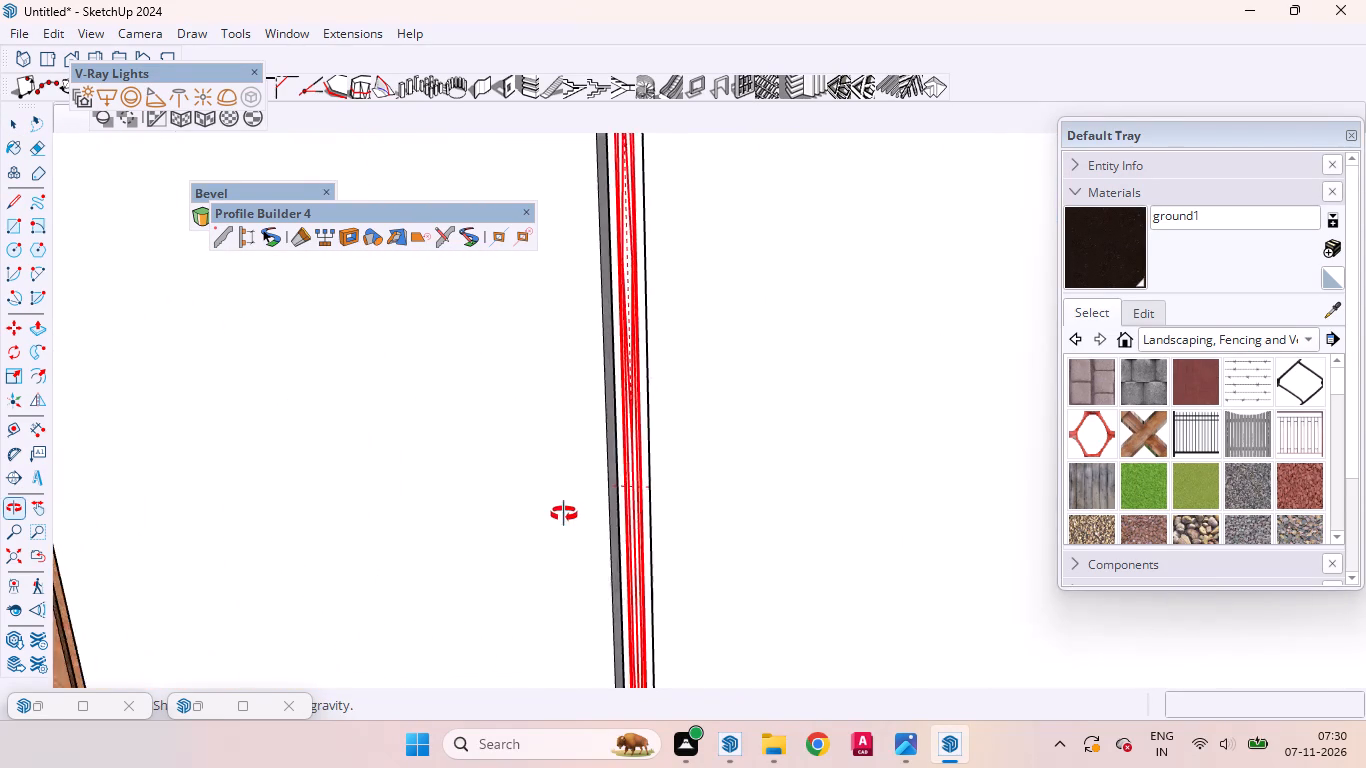
pyautogui.moveTo(564, 514); pyautogui.dragTo(634, 435, button='middle')
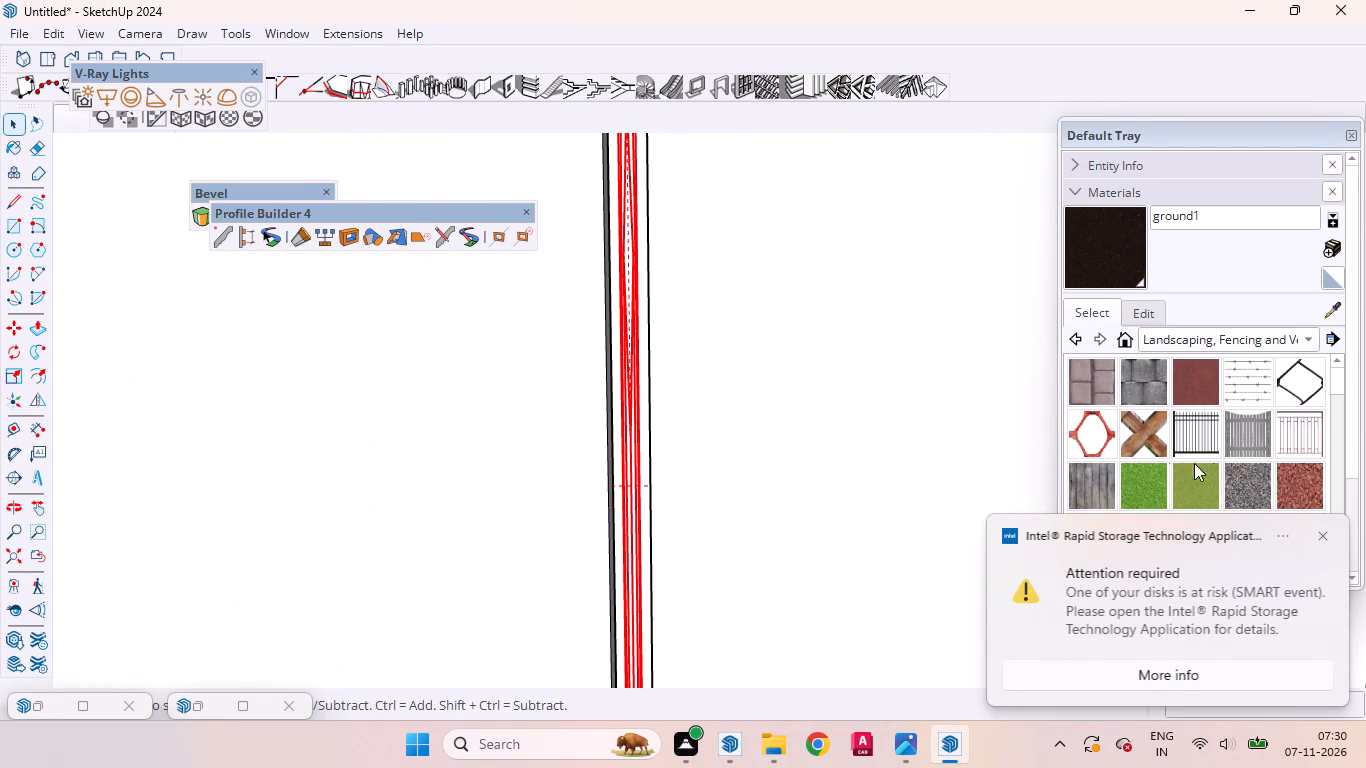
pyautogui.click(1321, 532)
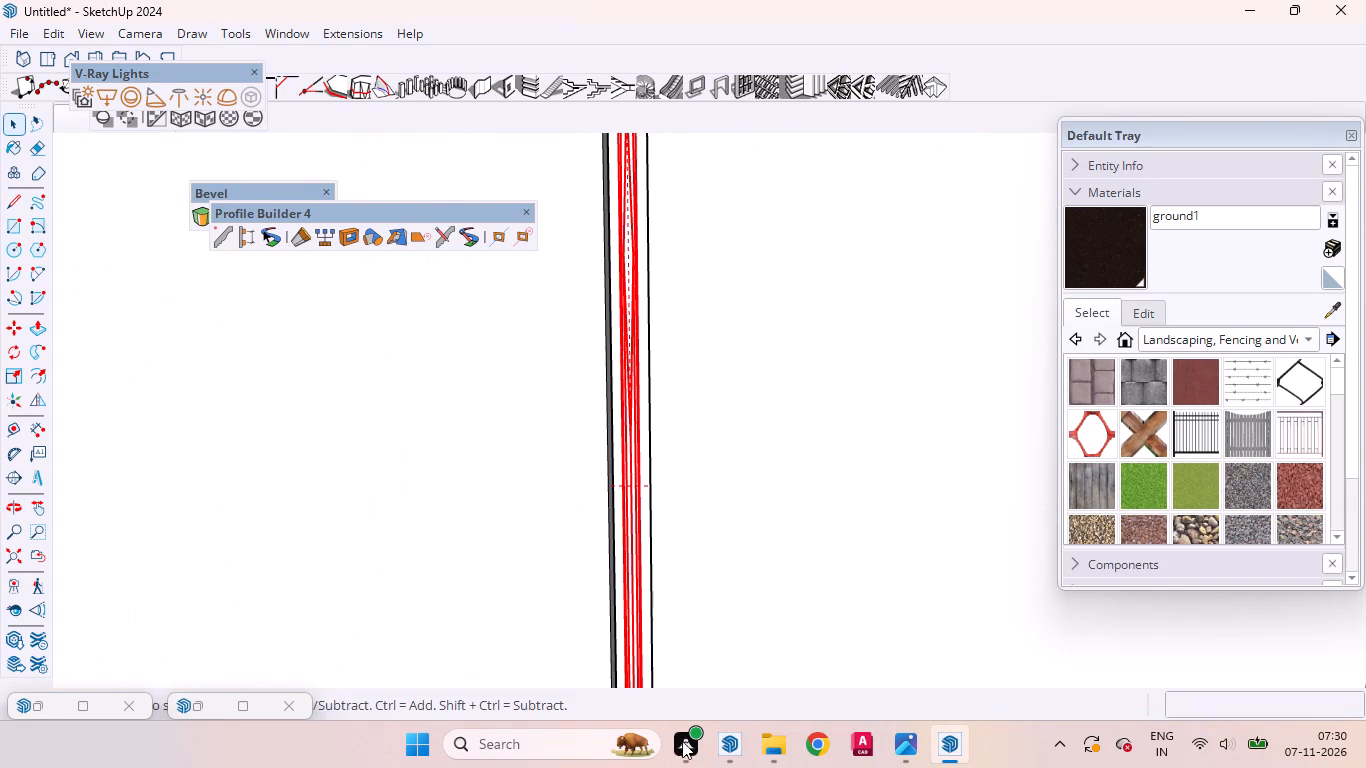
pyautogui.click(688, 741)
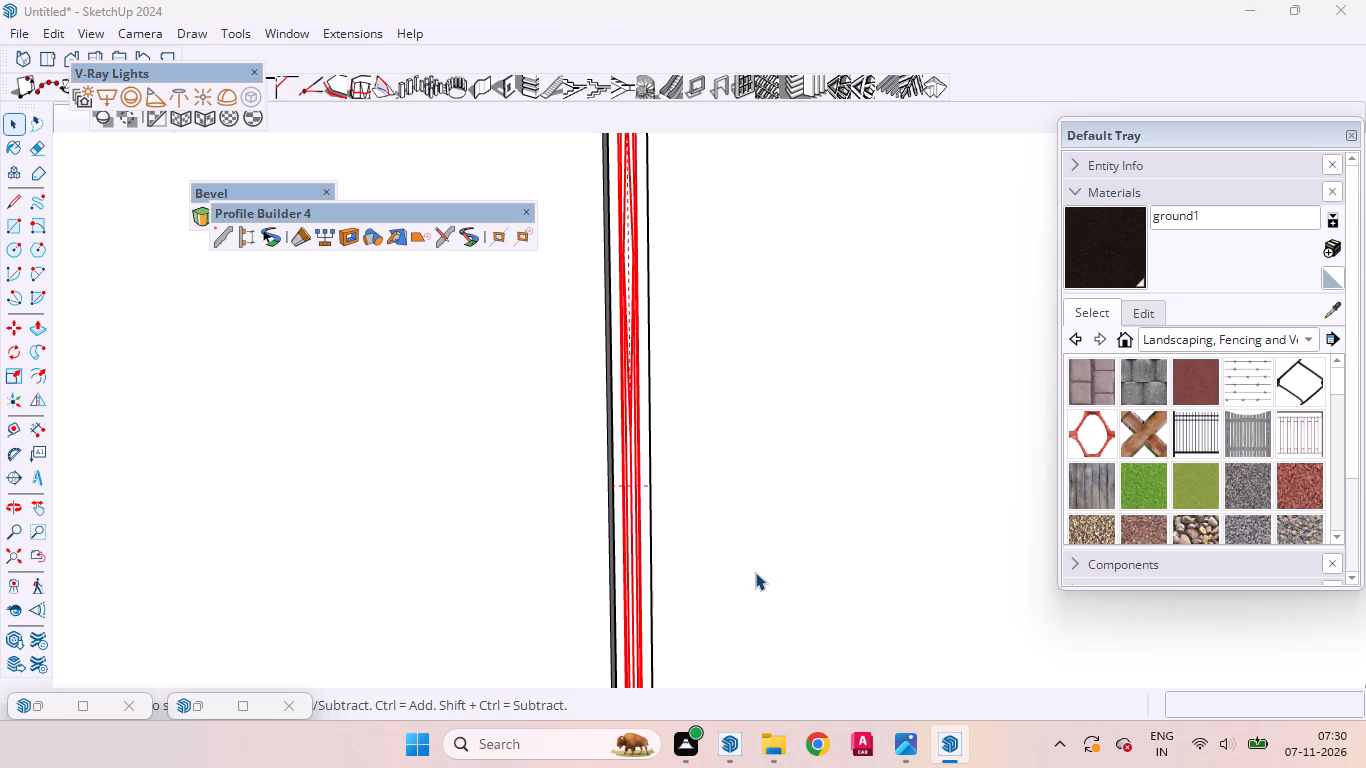
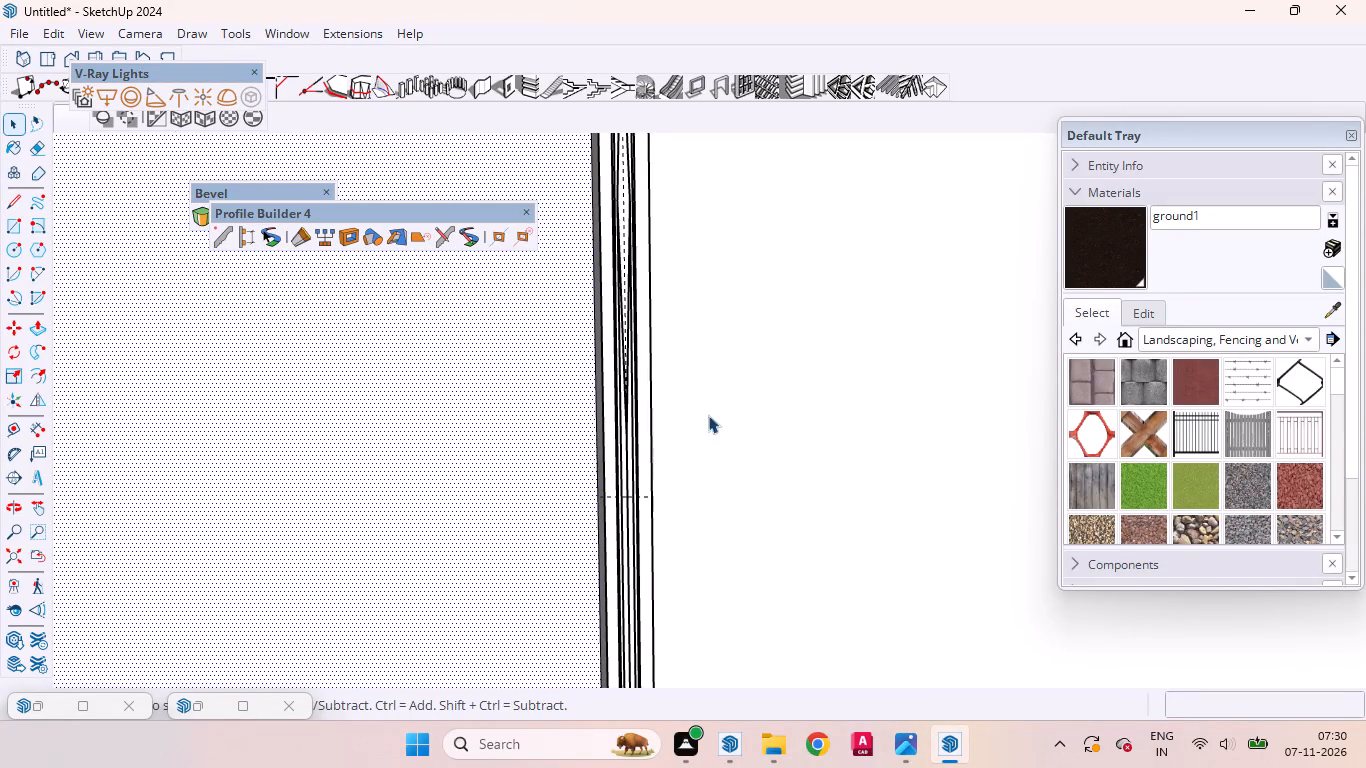
# Inside the house group, erase the short horizontal edge between the ground-floor slatted panel's top corner and the front wall's outer edge.
pyautogui.scroll(-20, 761, 415)
pyautogui.scroll(-1, 761, 415)
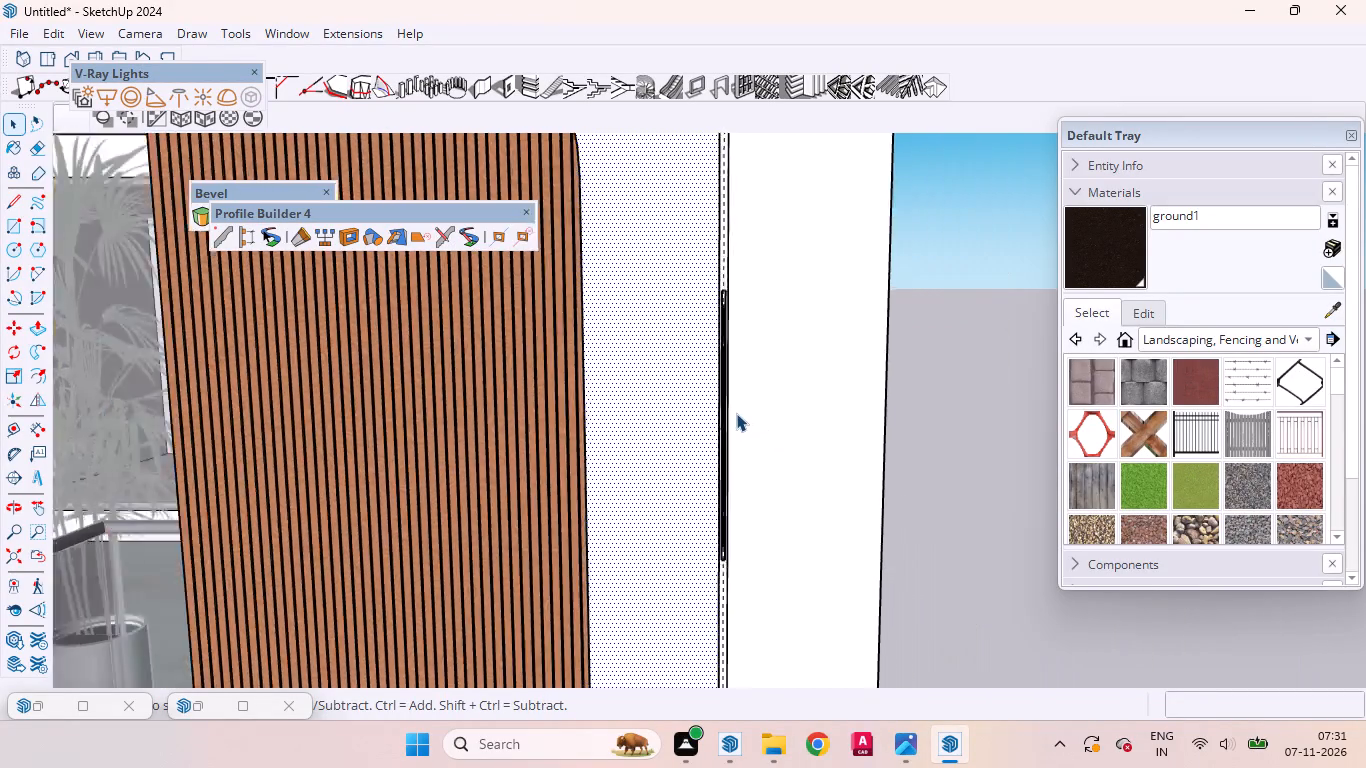
pyautogui.scroll(-5, 736, 413)
pyautogui.scroll(1, 736, 413)
pyautogui.scroll(-20, 736, 413)
pyautogui.scroll(-6, 736, 413)
pyautogui.scroll(1, 736, 413)
pyautogui.scroll(-2, 736, 413)
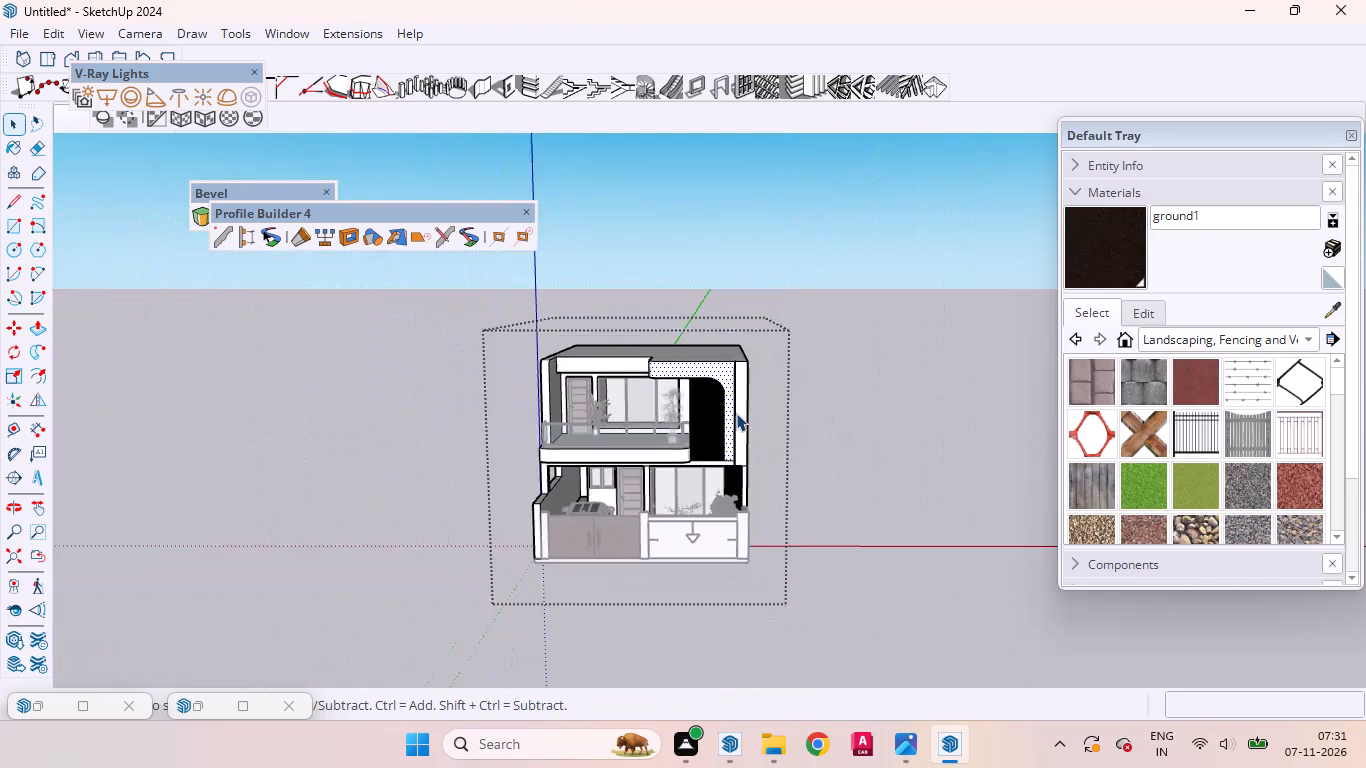
pyautogui.click(809, 489)
pyautogui.scroll(-1, 732, 468)
pyautogui.scroll(3, 732, 468)
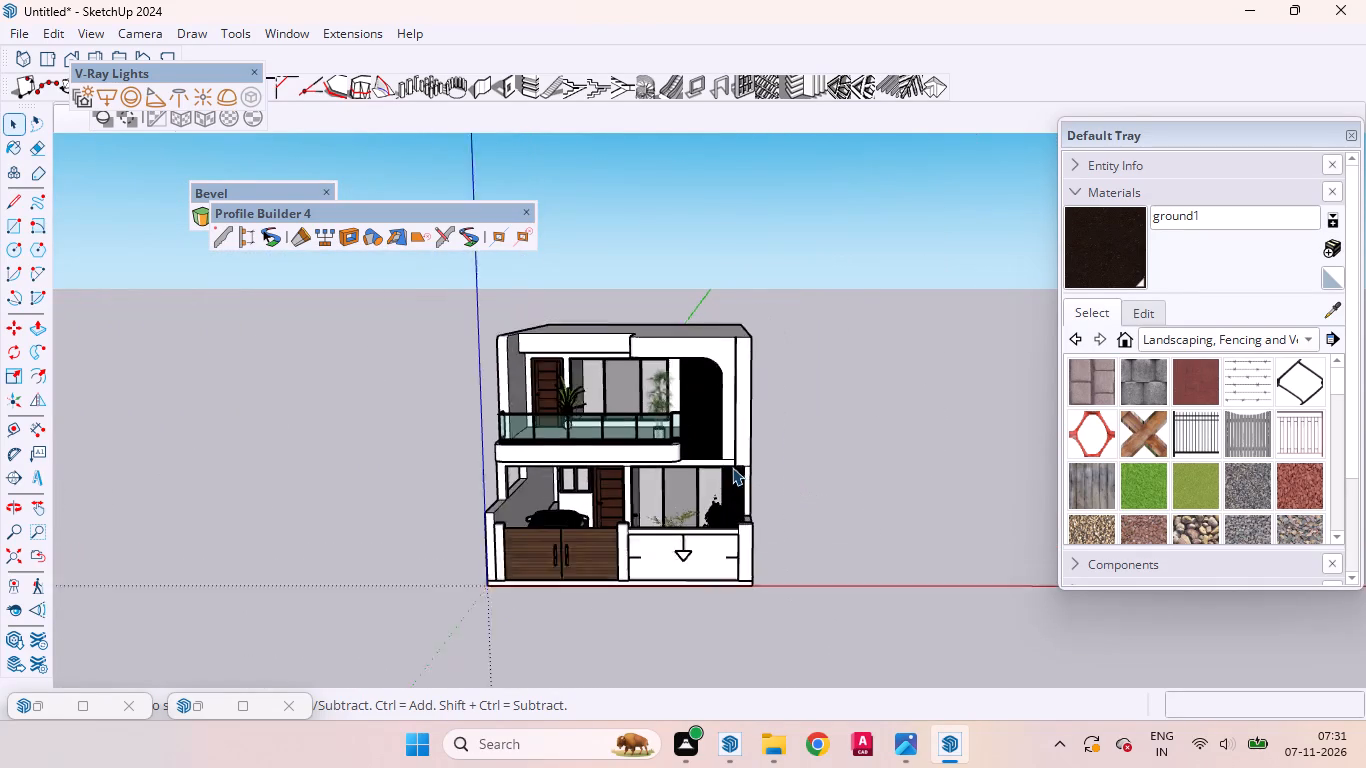
pyautogui.scroll(20, 732, 467)
pyautogui.scroll(9, 732, 467)
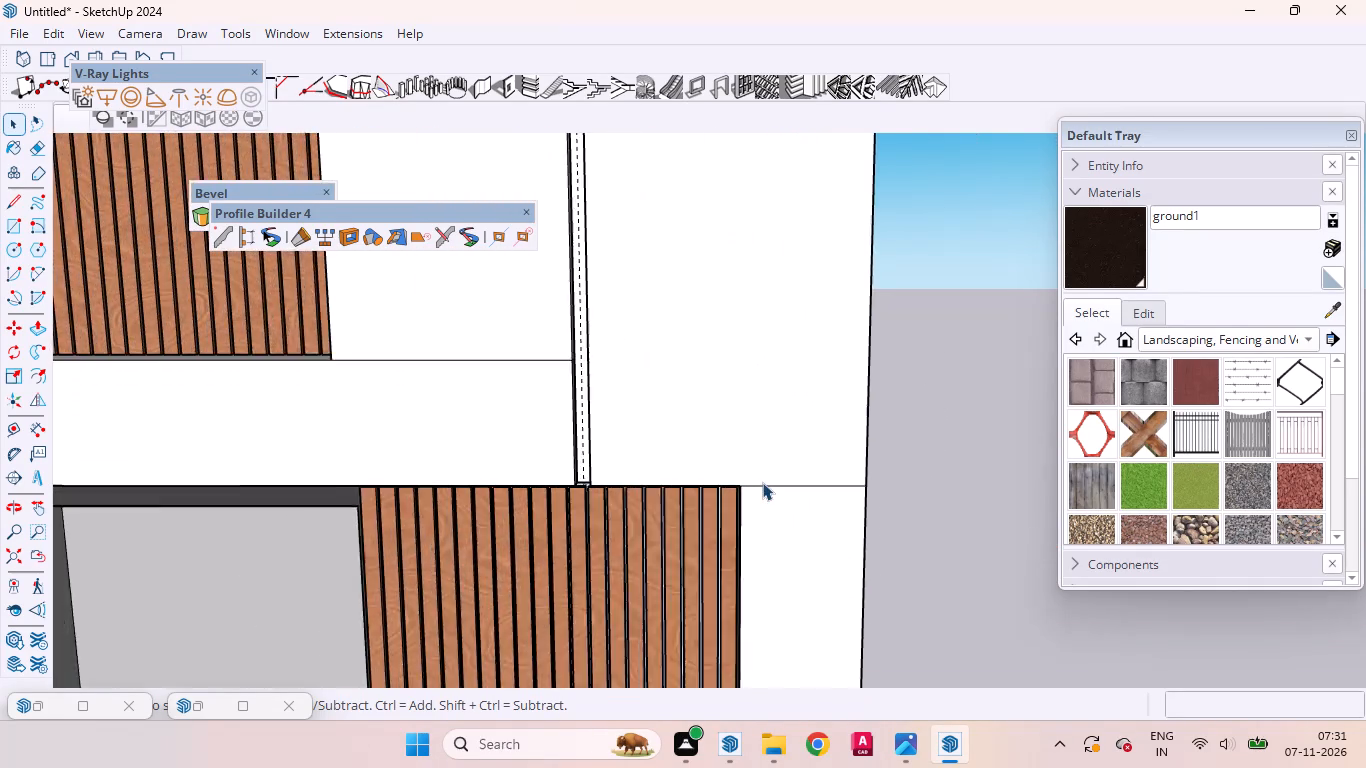
pyautogui.click(765, 485)
pyautogui.doubleClick(765, 485)
pyautogui.click(778, 485)
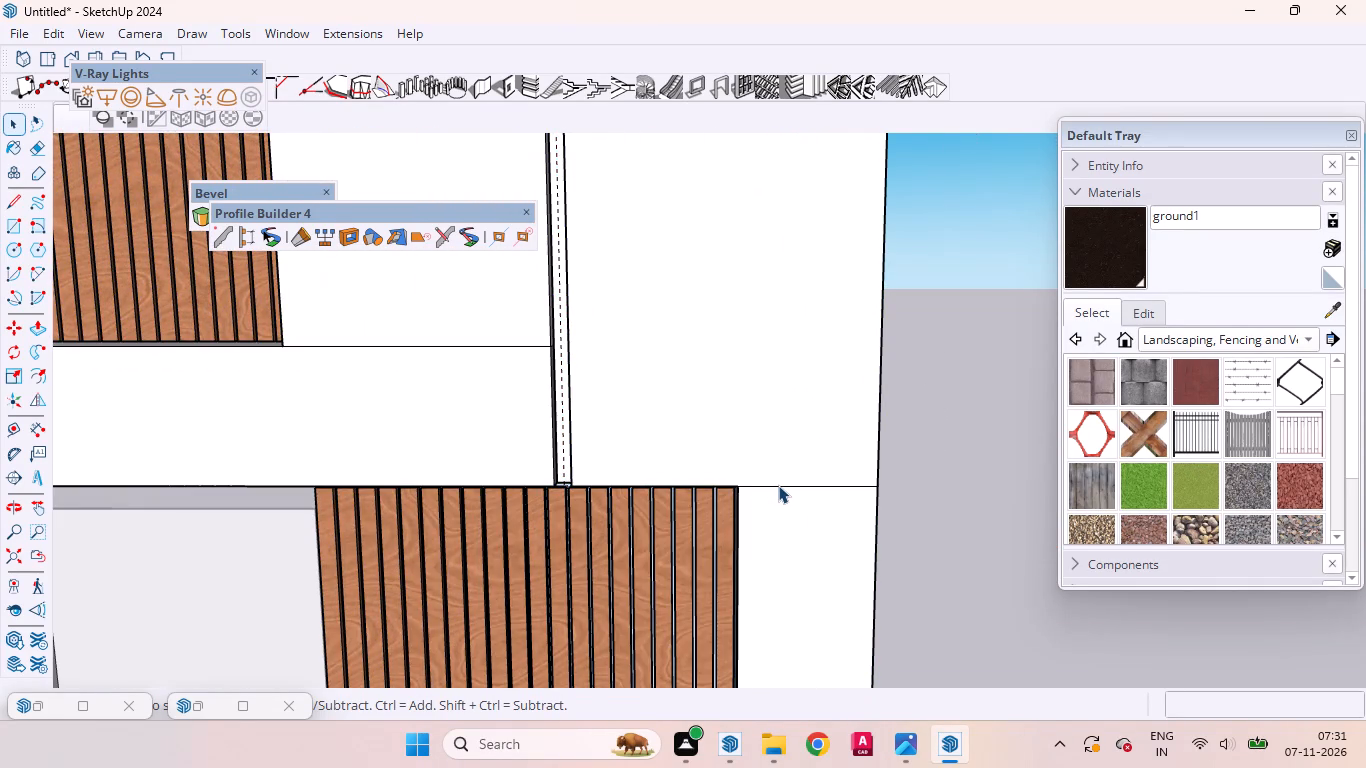
pyautogui.rightClick(778, 485)
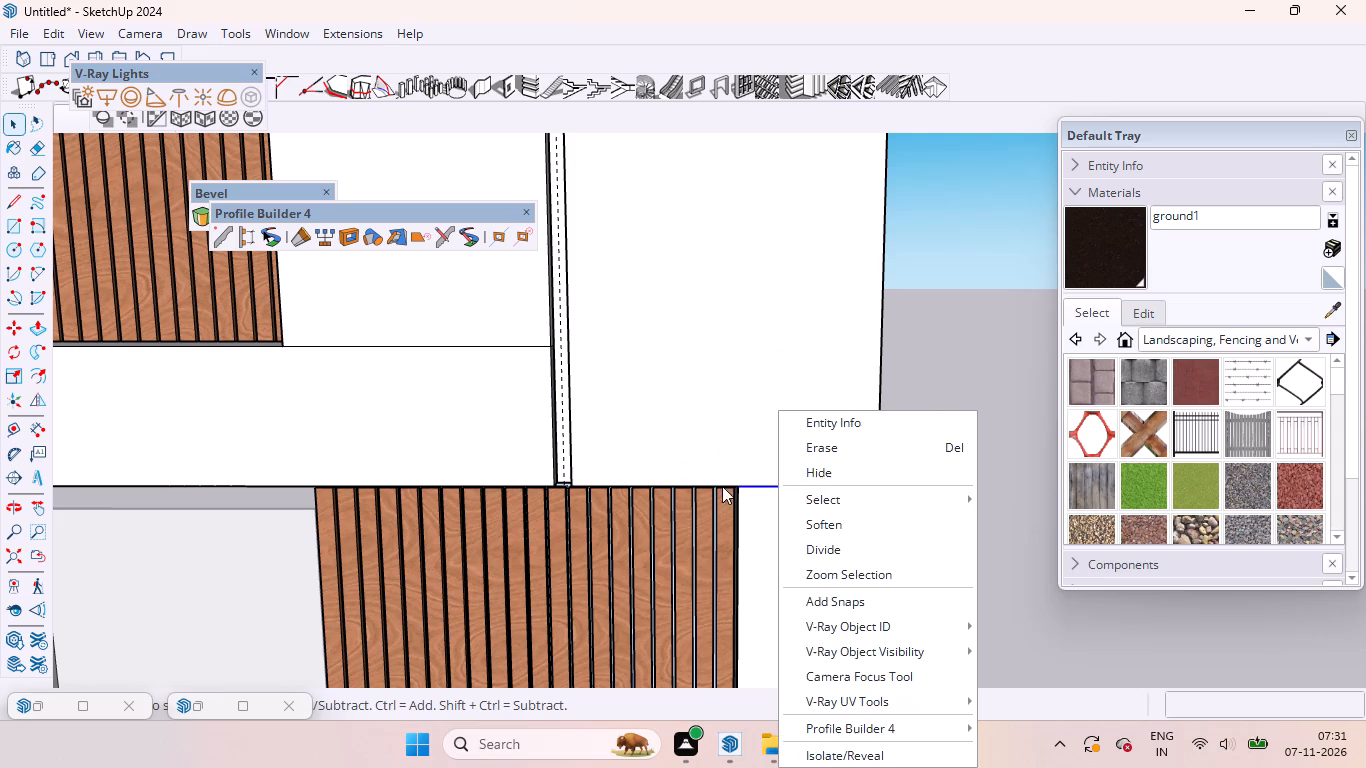
pyautogui.click(819, 446)
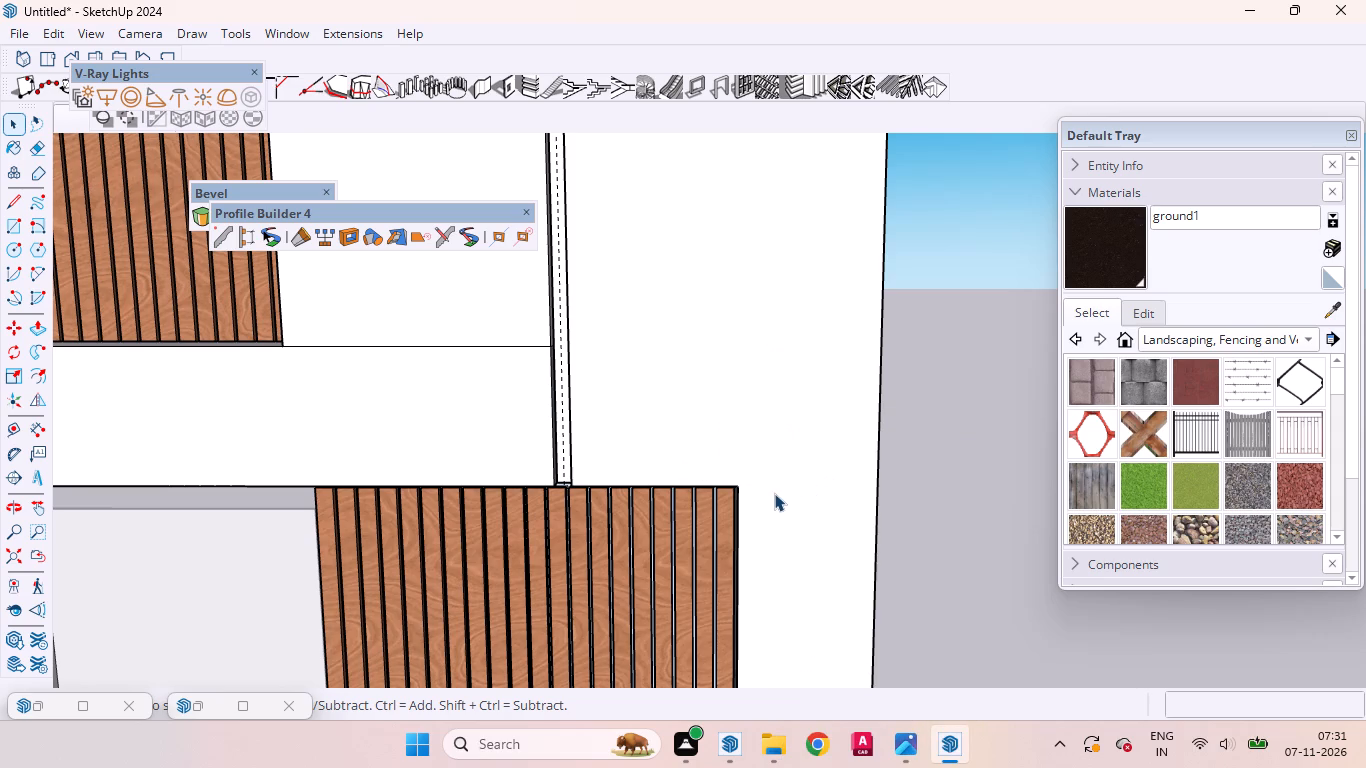
# Examine the top end of the ground-floor slatted panel where it meets the cleaned-up front wall.
pyautogui.scroll(8, 774, 493)
pyautogui.scroll(-2, 735, 493)
pyautogui.scroll(8, 735, 493)
pyautogui.scroll(-1, 685, 468)
pyautogui.scroll(11, 685, 468)
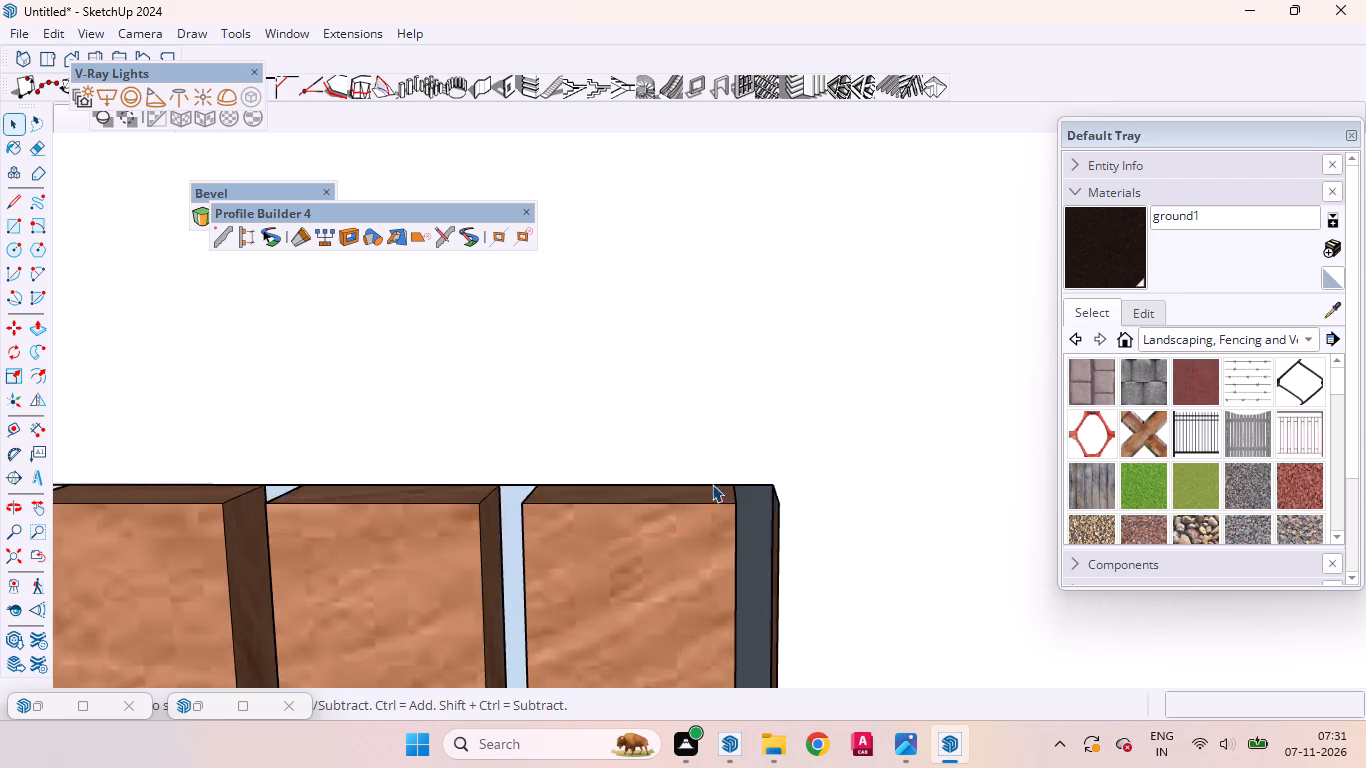
pyautogui.scroll(3, 712, 484)
pyautogui.moveTo(706, 515); pyautogui.dragTo(713, 517, button='middle')
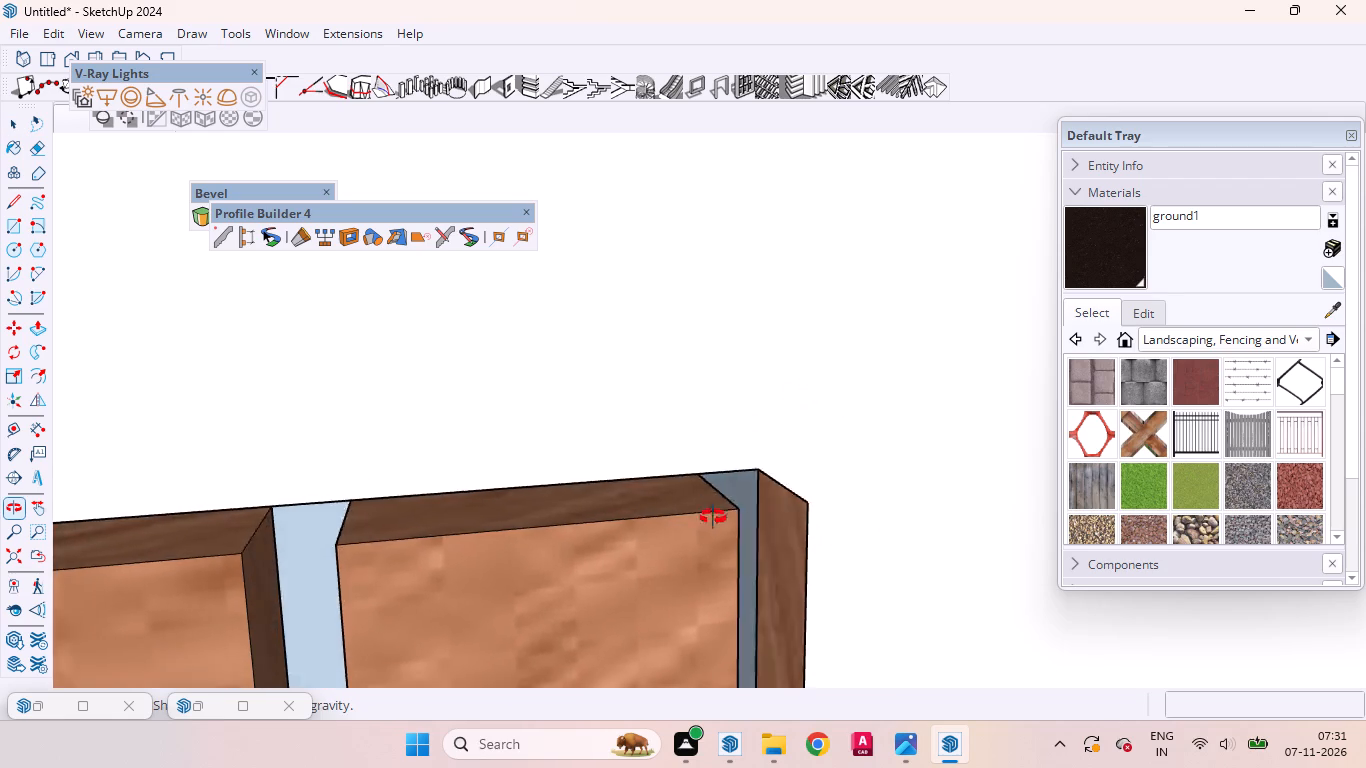
pyautogui.moveTo(713, 517); pyautogui.dragTo(574, 478, button='middle')
pyautogui.middleClick(574, 478)
pyautogui.scroll(-7, 751, 466)
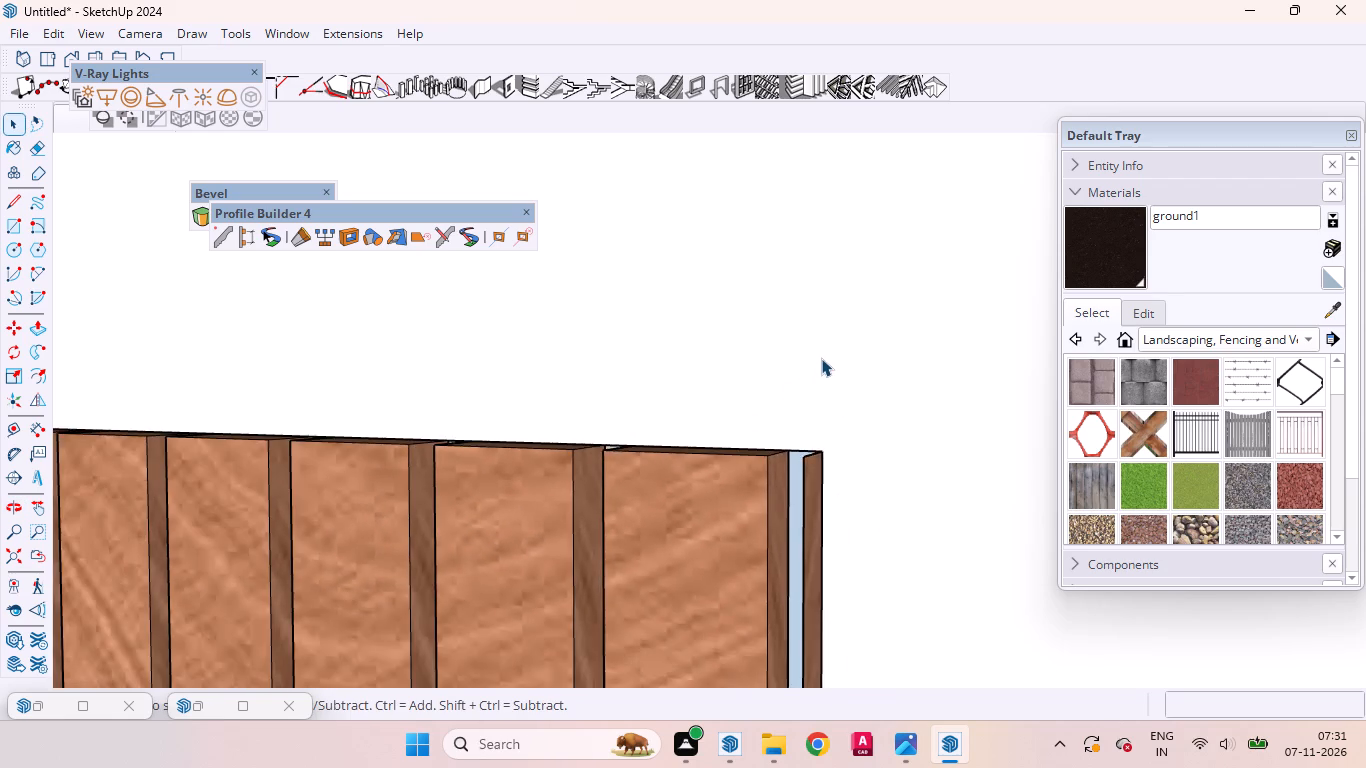
pyautogui.scroll(-19, 821, 369)
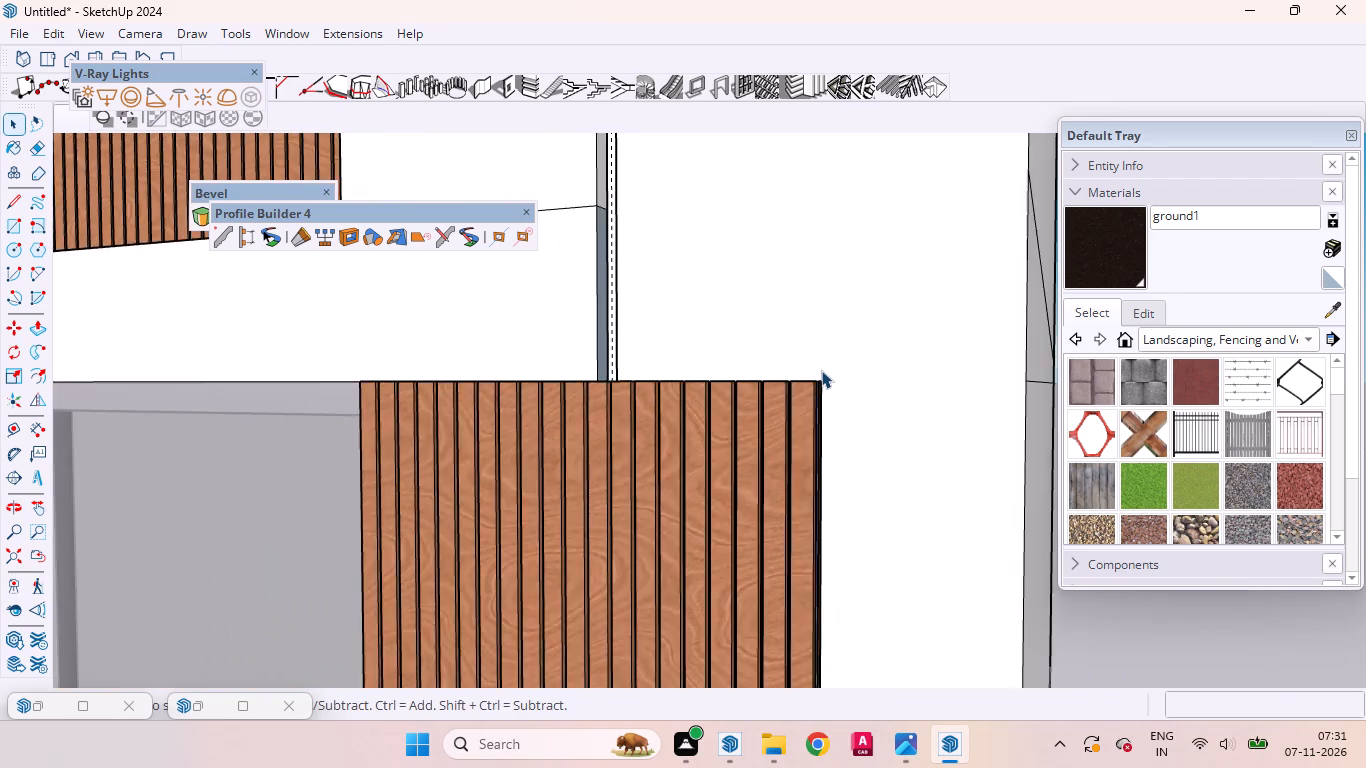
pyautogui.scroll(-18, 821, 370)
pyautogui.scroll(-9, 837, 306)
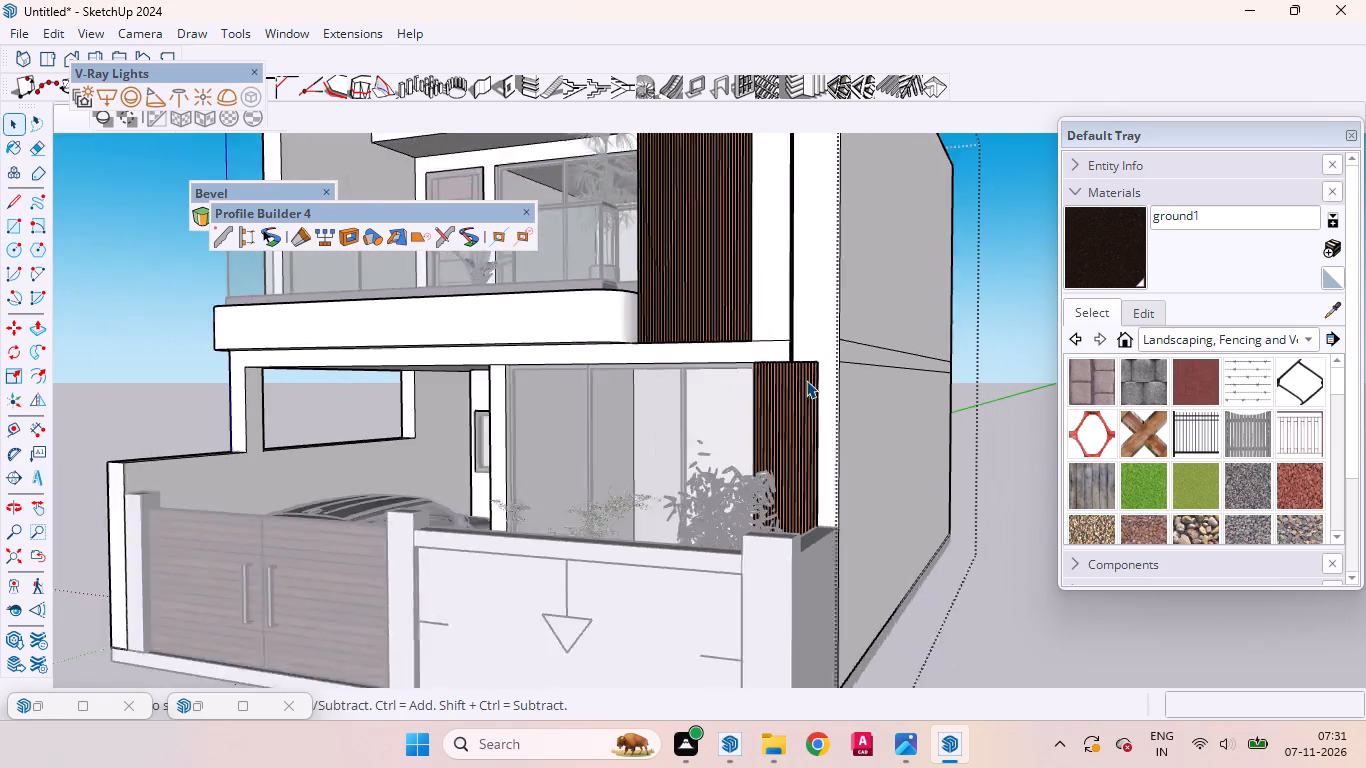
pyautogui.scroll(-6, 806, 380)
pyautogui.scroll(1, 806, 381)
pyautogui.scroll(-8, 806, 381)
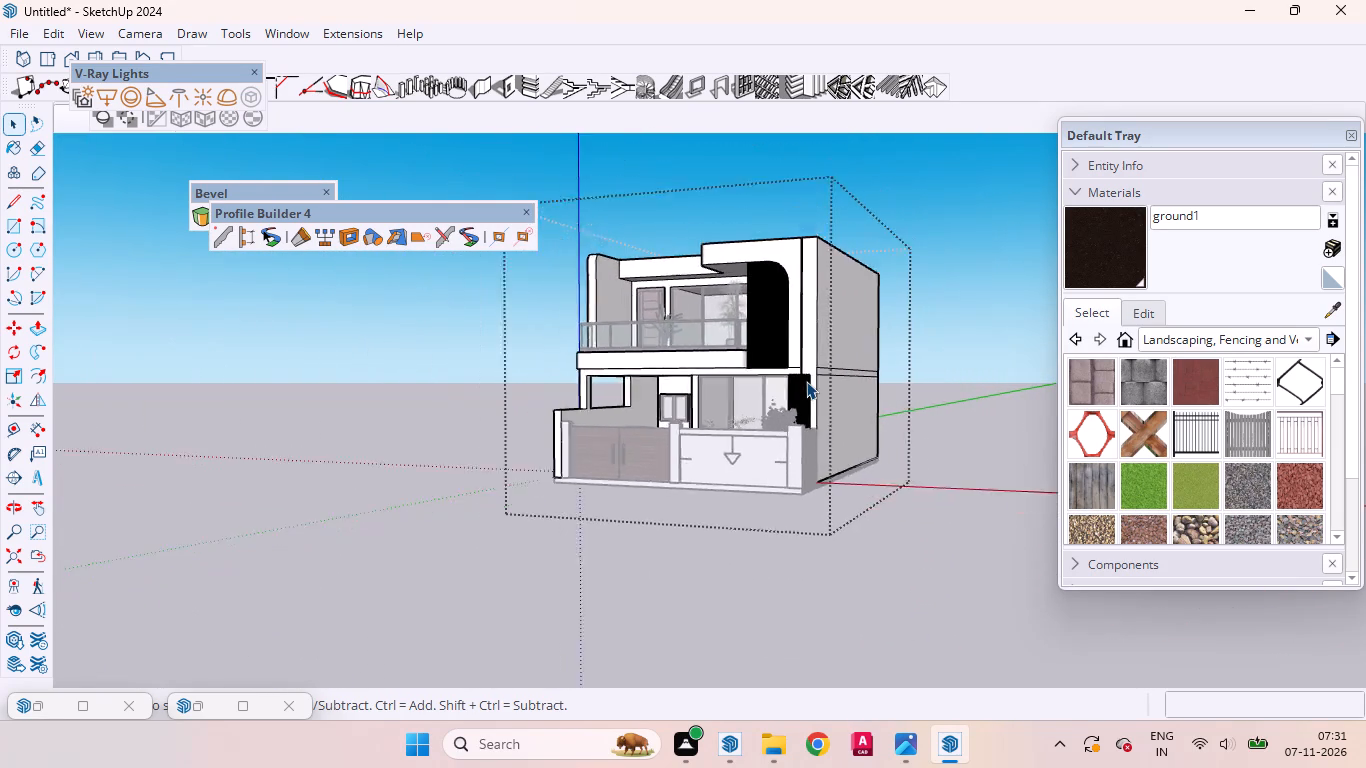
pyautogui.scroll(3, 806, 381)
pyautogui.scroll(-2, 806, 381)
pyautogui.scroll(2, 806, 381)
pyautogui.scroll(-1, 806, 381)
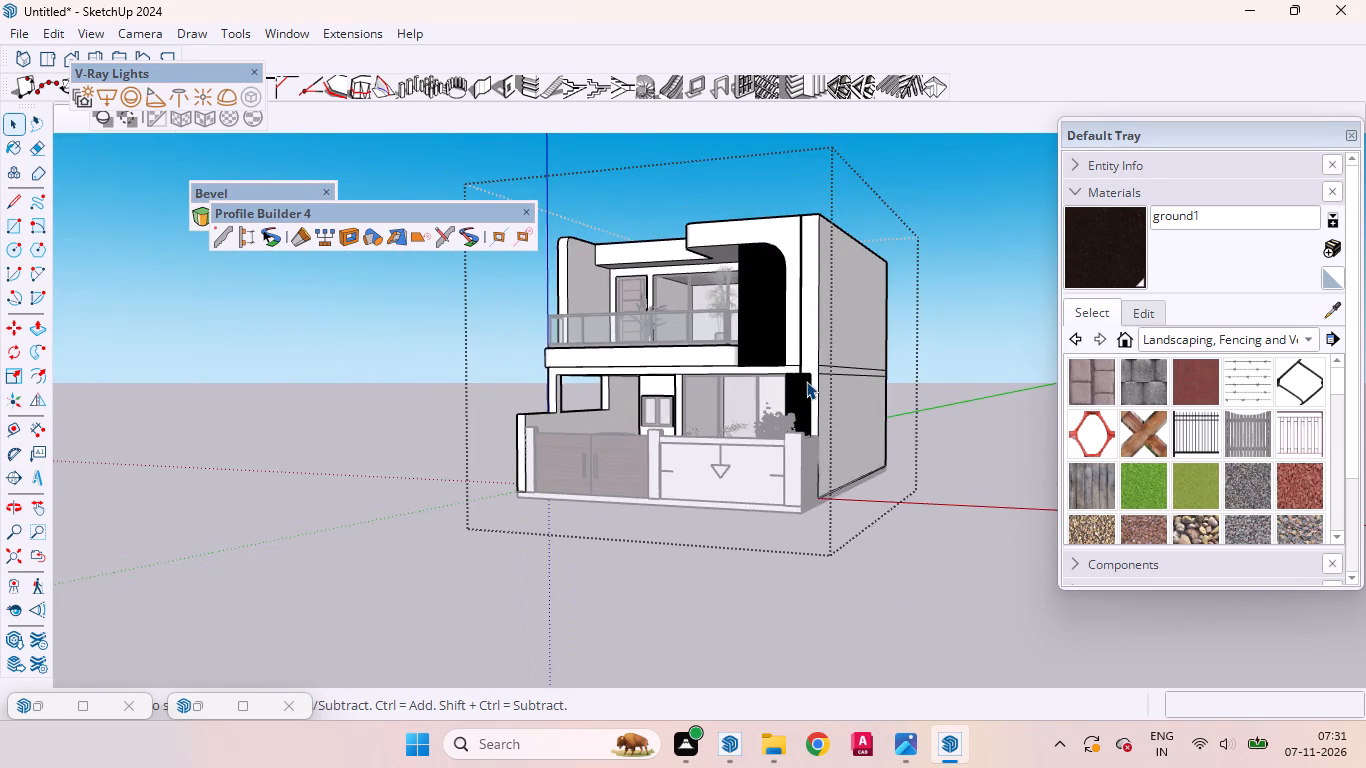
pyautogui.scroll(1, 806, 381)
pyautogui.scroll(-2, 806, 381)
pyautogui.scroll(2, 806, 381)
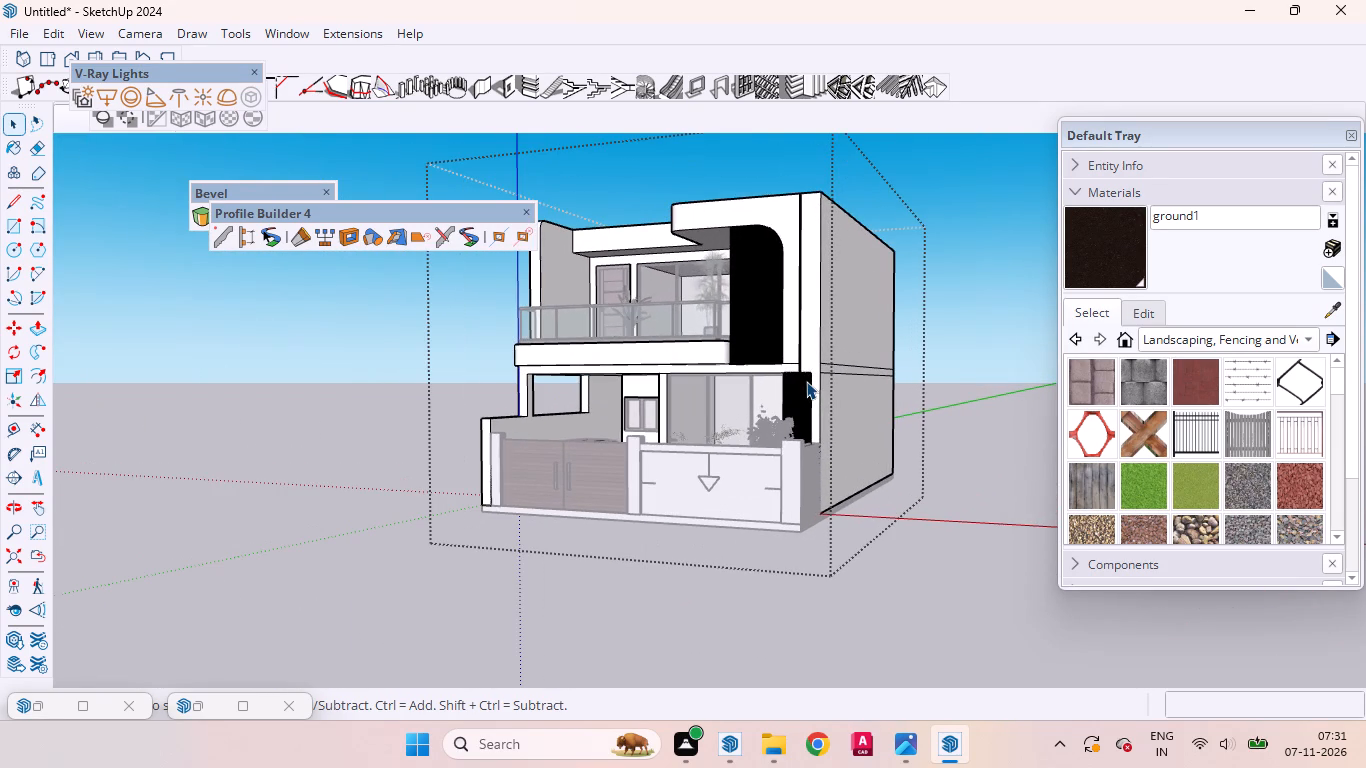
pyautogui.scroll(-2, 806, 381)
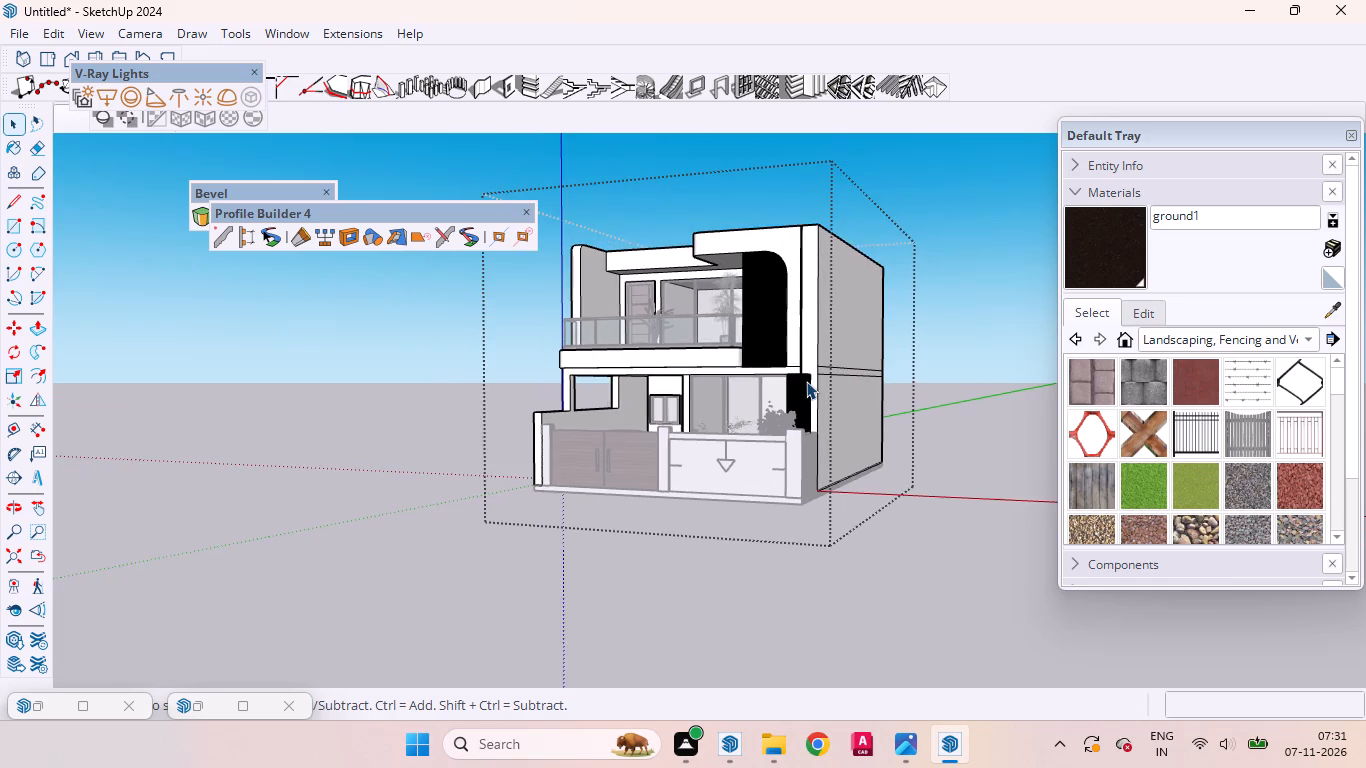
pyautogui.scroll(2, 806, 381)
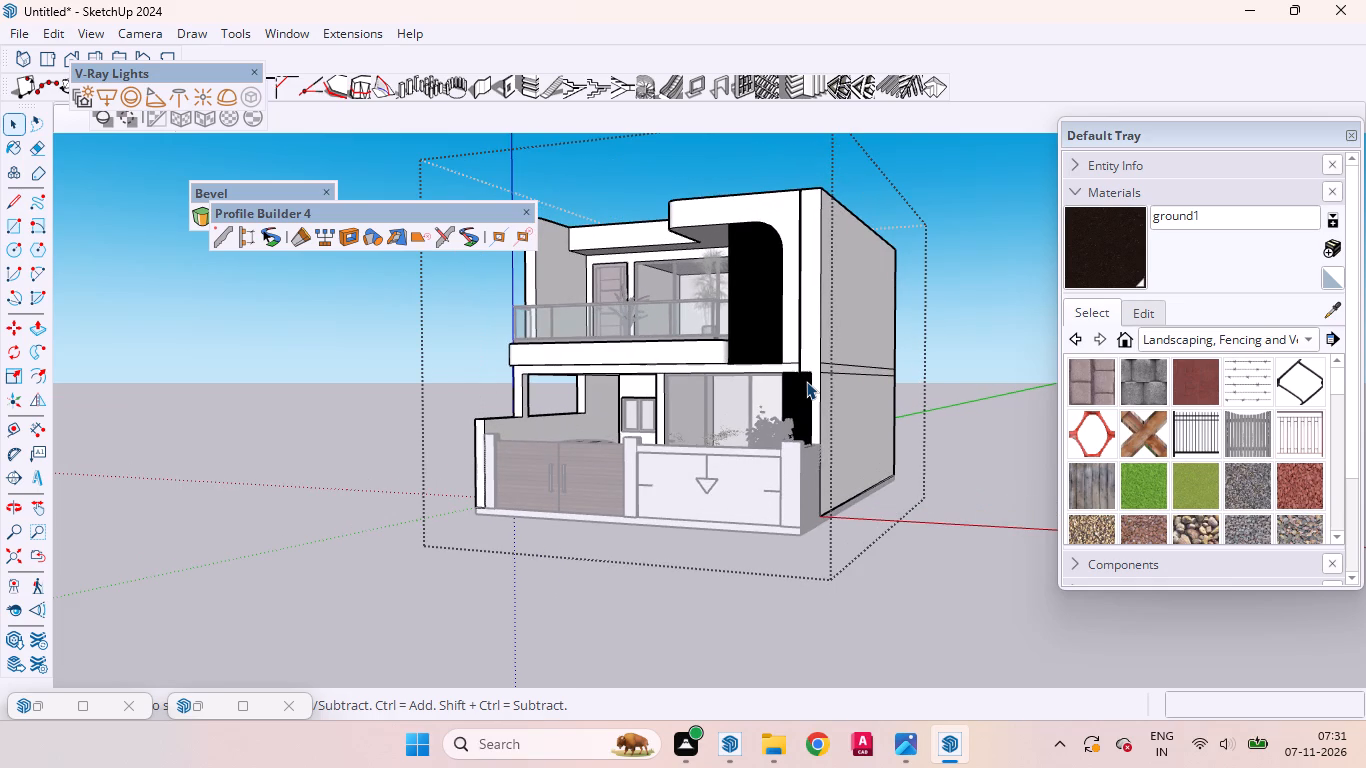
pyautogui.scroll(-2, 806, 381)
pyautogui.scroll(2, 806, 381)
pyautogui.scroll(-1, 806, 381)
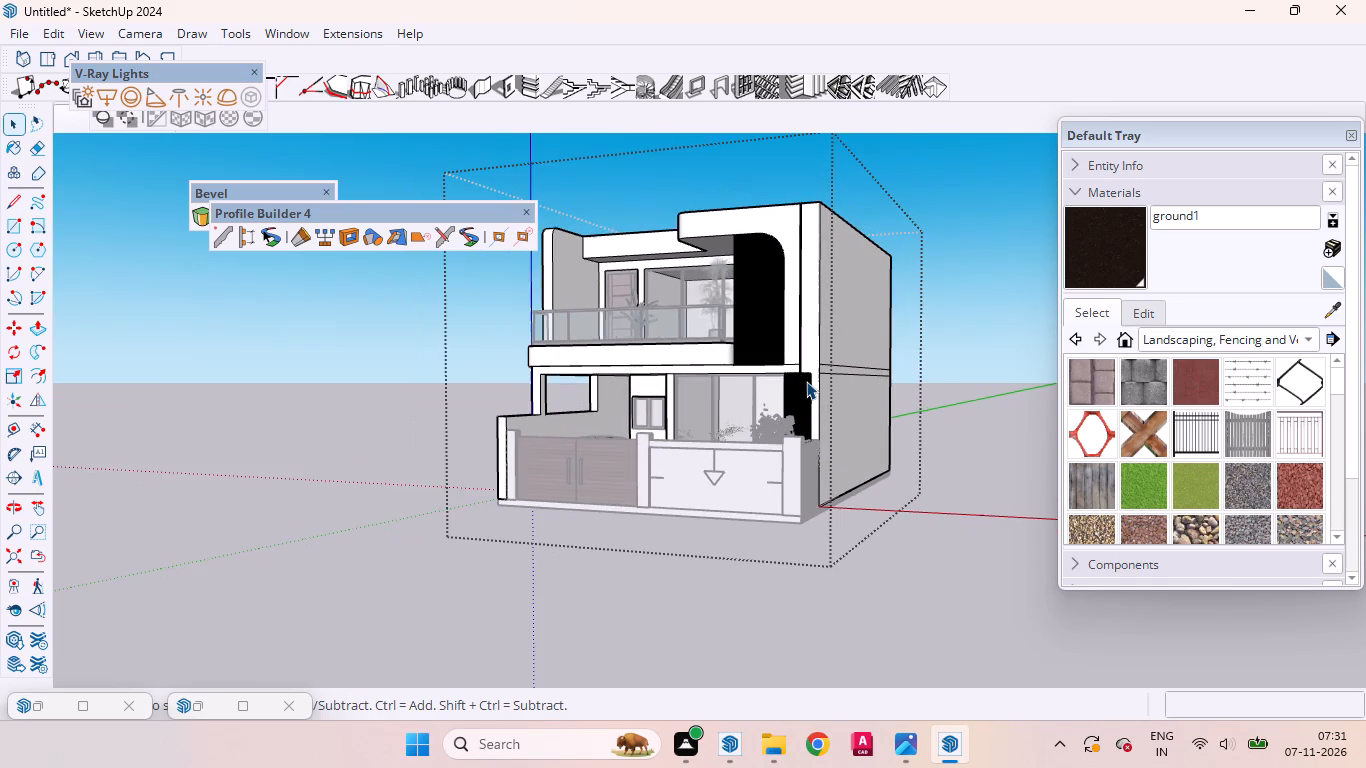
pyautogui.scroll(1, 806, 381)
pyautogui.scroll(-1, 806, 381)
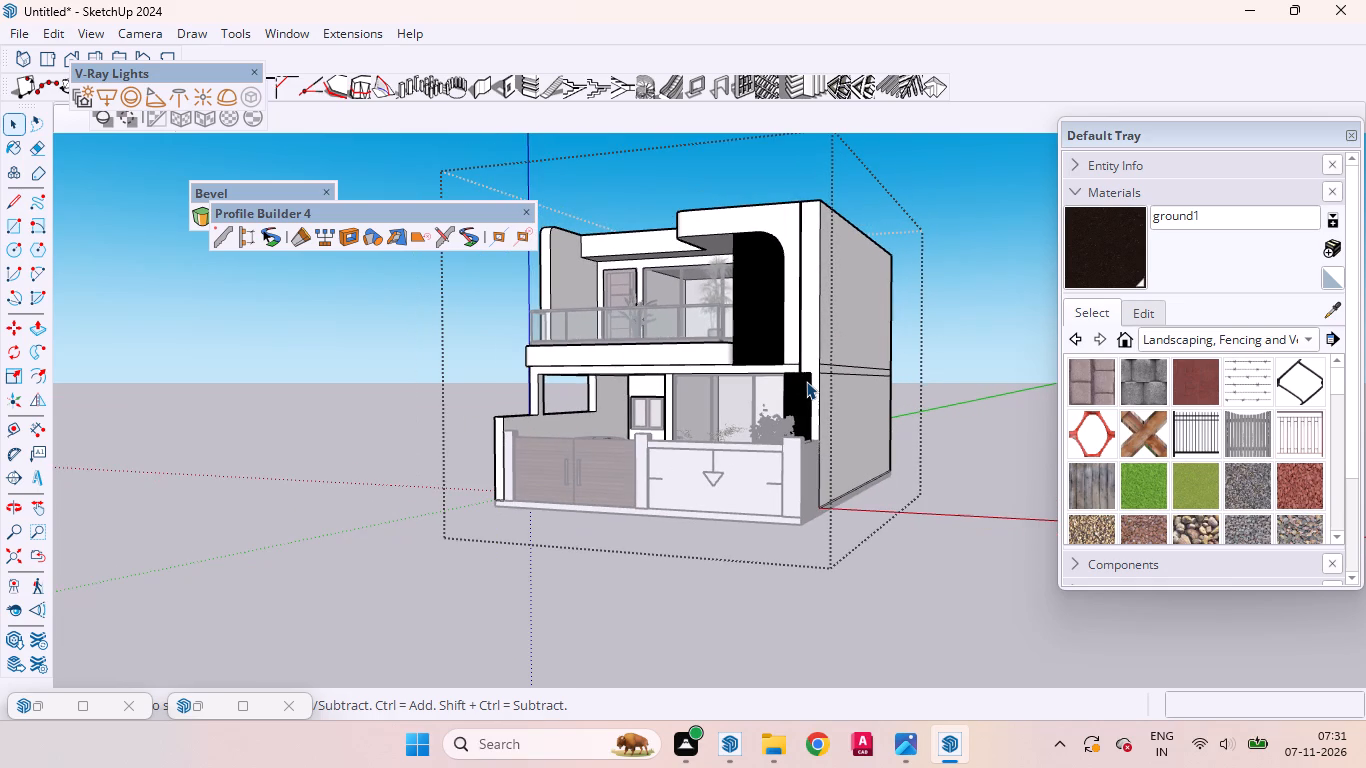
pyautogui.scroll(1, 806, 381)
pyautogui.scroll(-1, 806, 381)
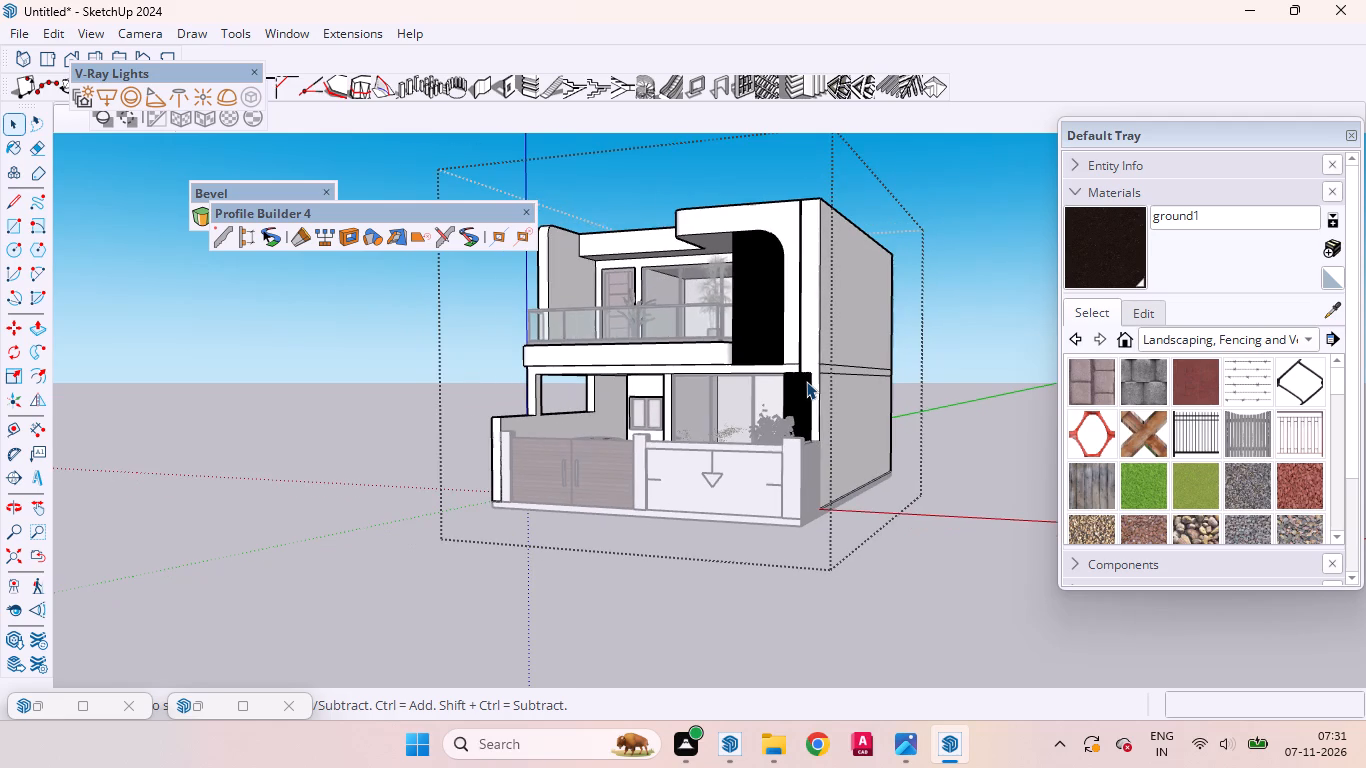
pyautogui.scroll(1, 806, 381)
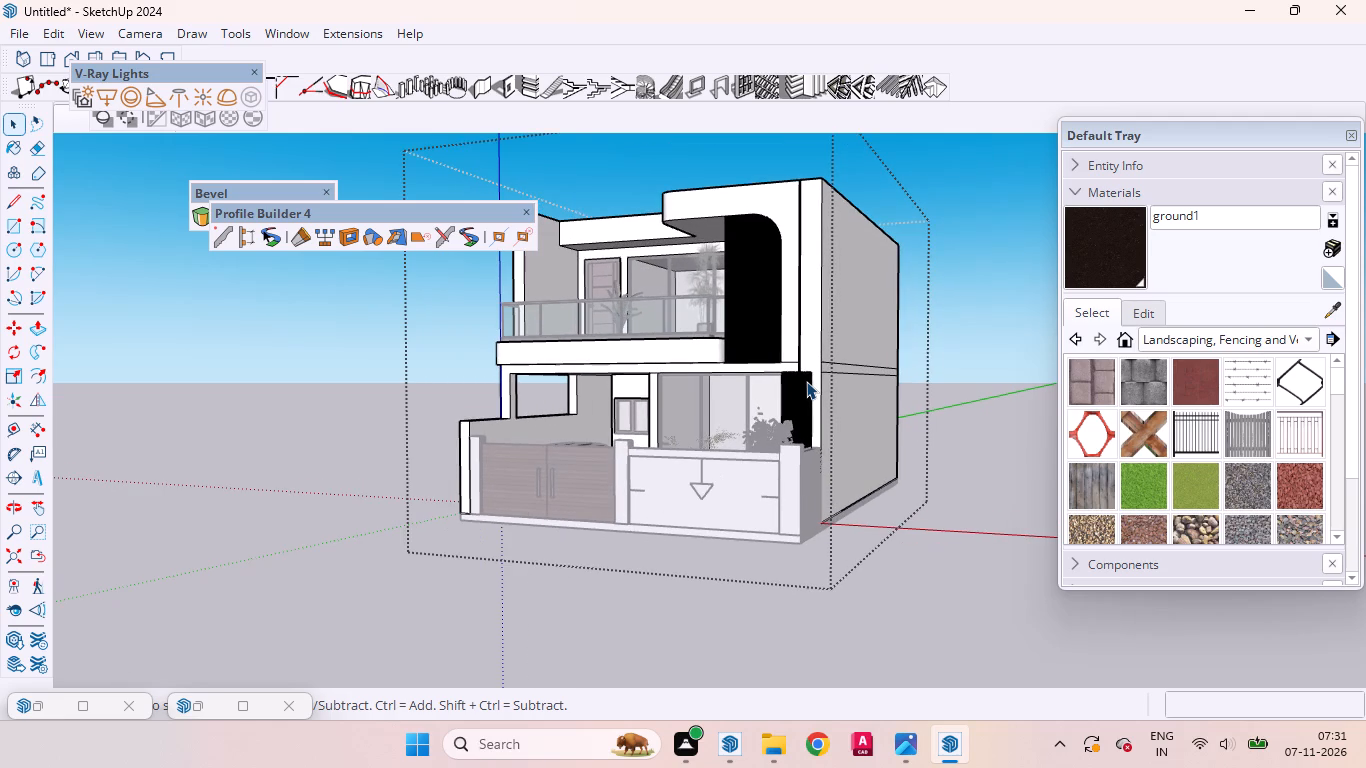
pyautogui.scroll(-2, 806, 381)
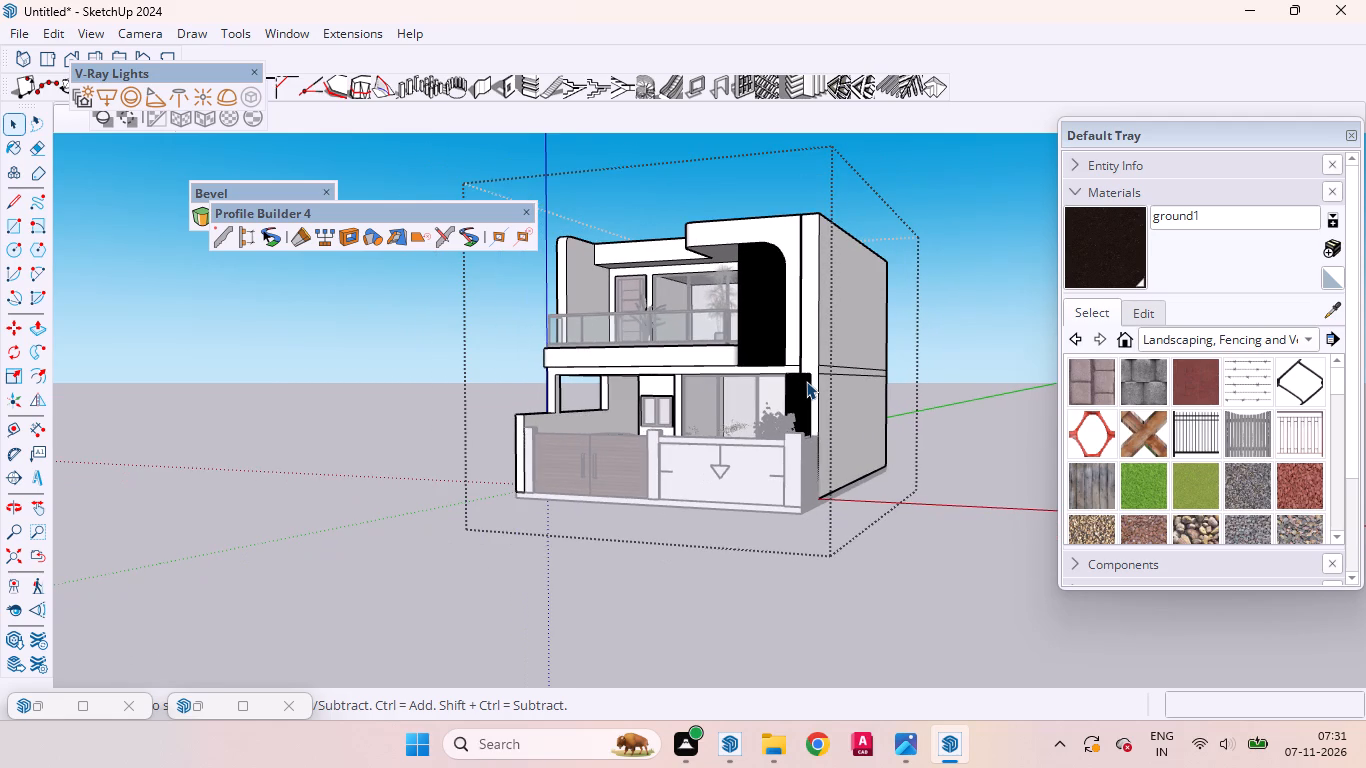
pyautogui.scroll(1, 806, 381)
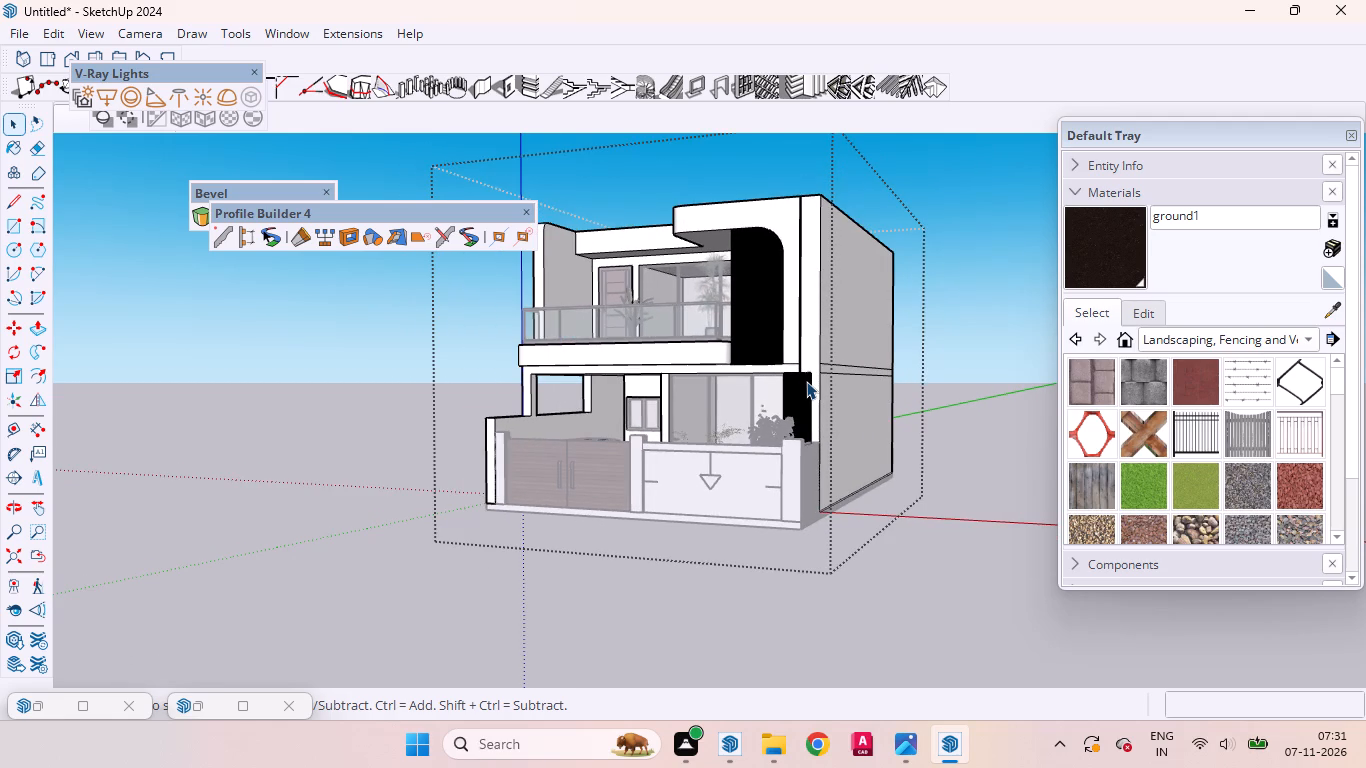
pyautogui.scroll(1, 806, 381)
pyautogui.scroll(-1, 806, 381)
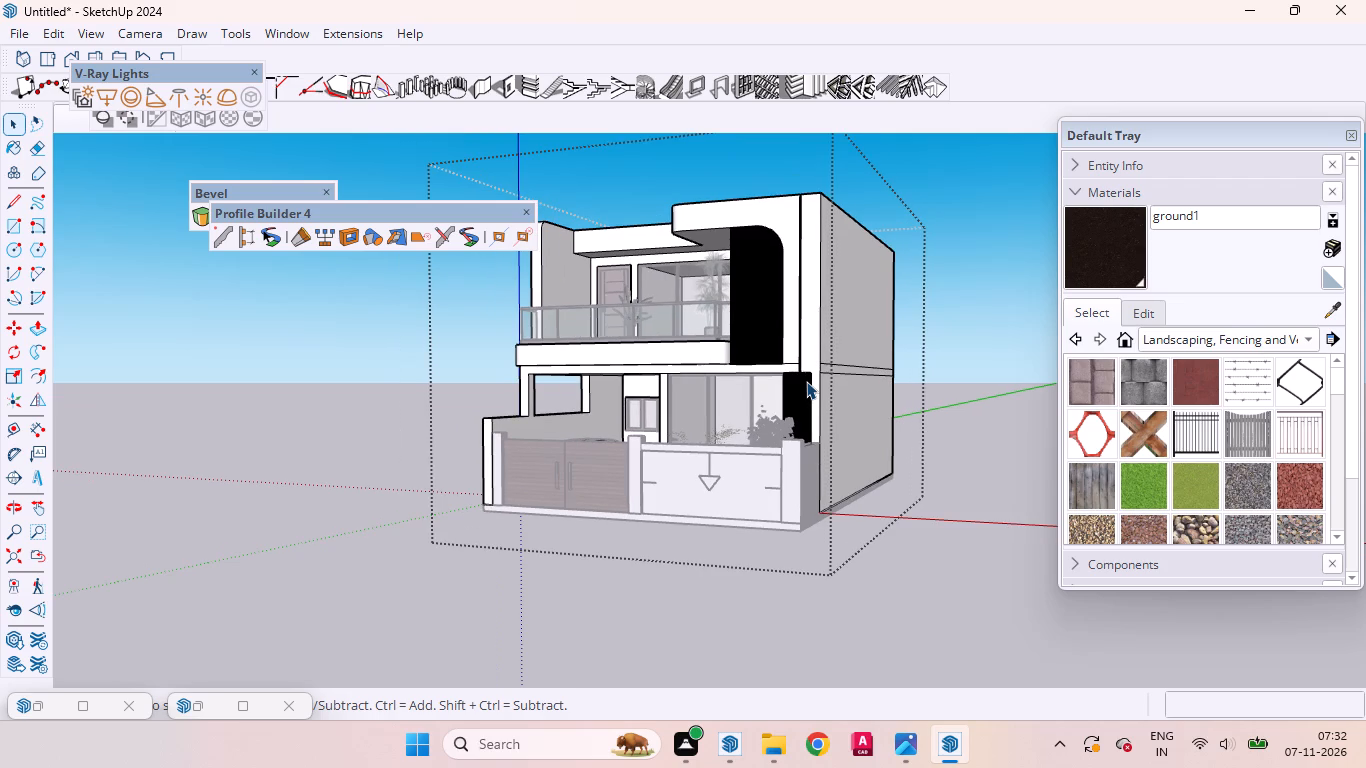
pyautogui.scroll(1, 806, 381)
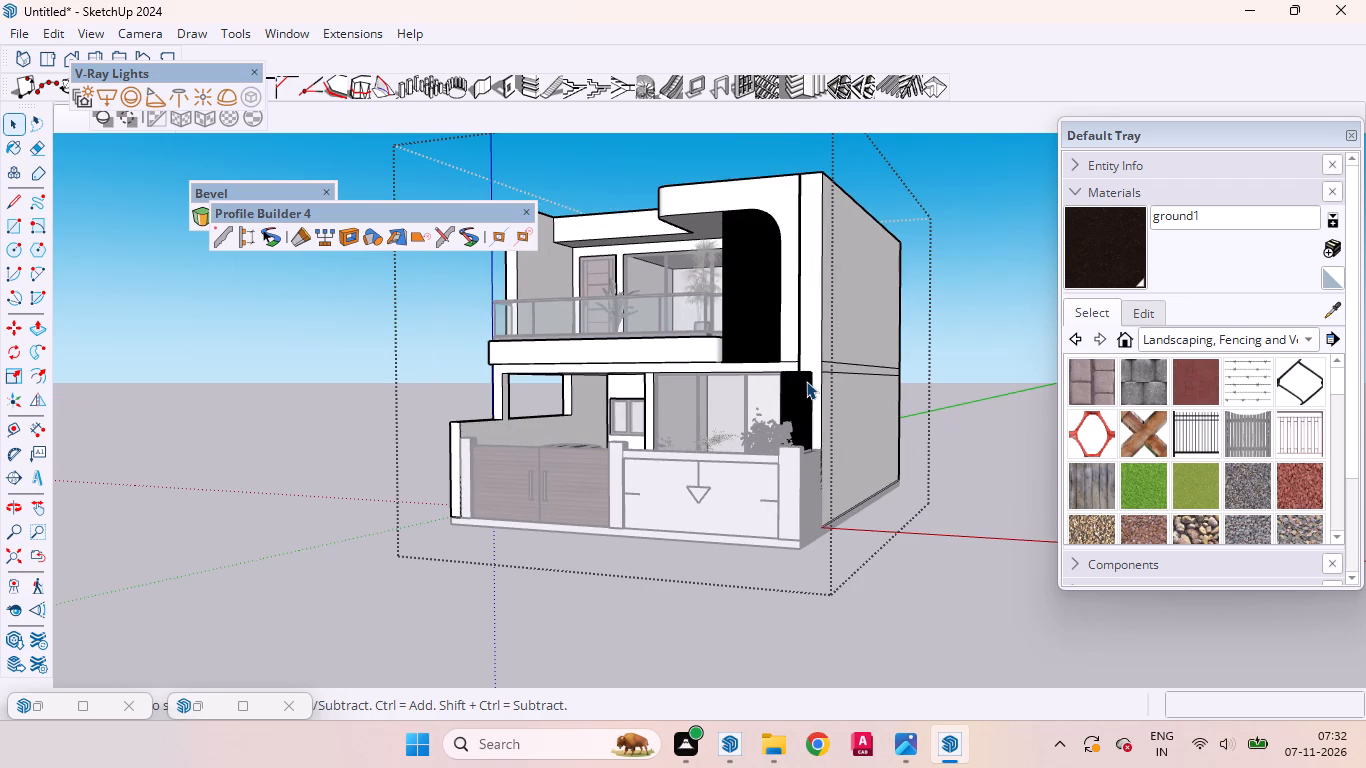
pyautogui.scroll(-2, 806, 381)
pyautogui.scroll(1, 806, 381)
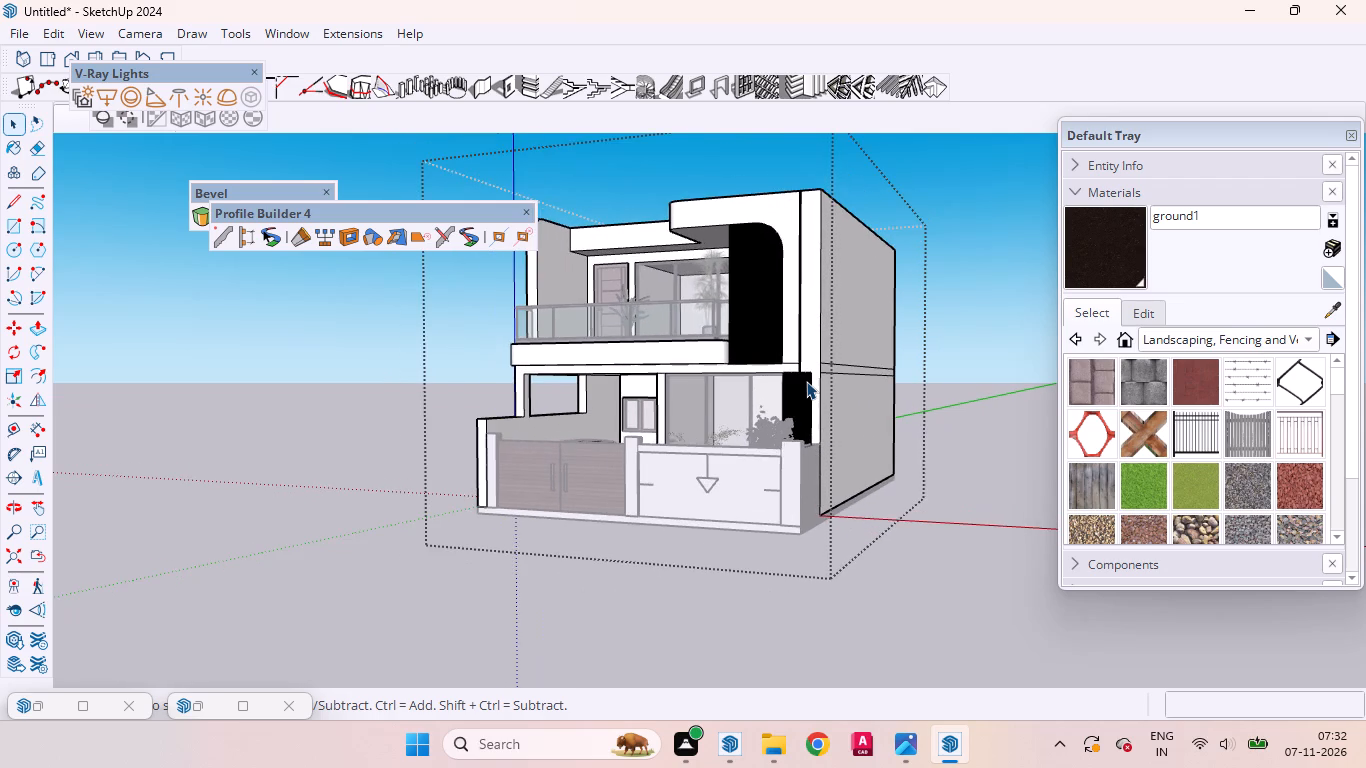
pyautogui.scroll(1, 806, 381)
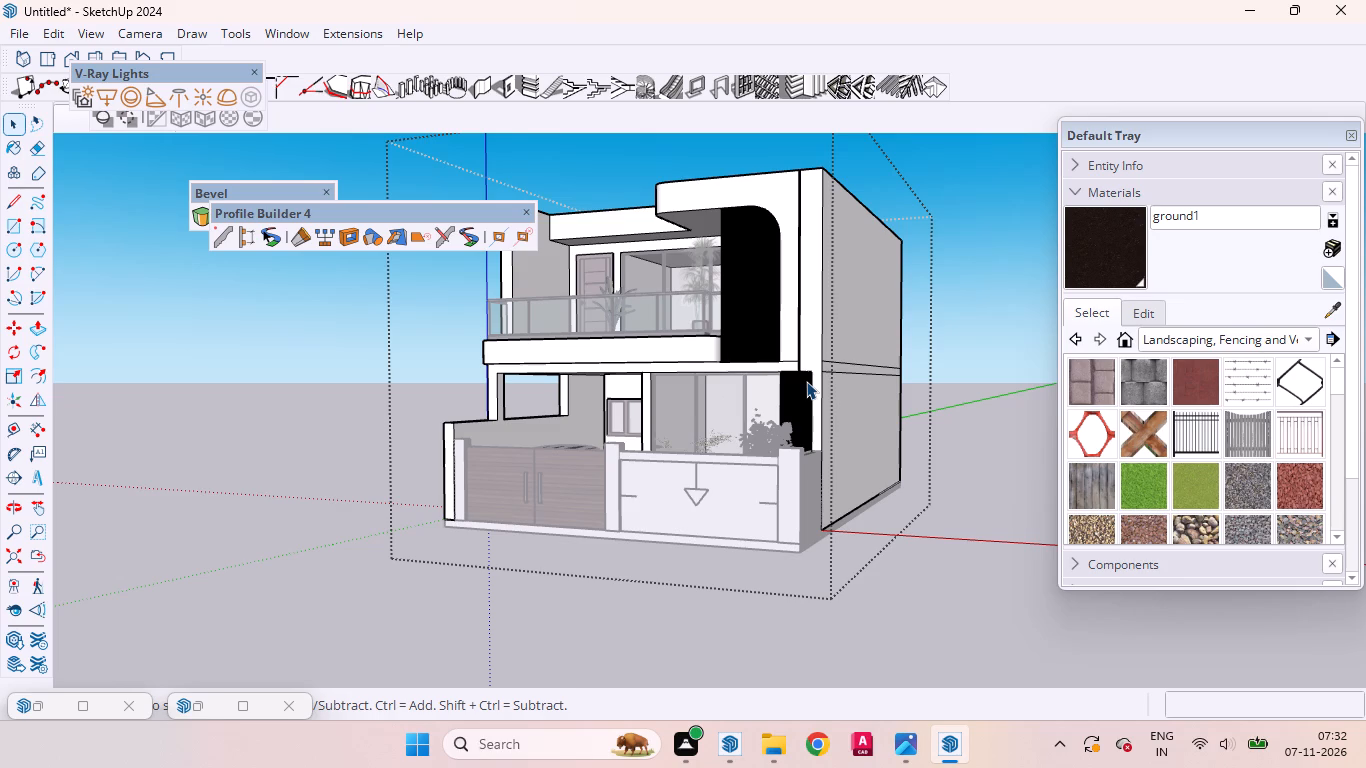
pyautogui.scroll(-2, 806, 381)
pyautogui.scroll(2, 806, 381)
# Finish editing the house group and return to the top level of the model.
pyautogui.moveTo(806, 381); pyautogui.dragTo(905, 470, button='middle')
pyautogui.click(918, 446)
# Examine the overall front facade and the boundary wall's recessed panel beside the gate from several angles.
pyautogui.scroll(4, 831, 223)
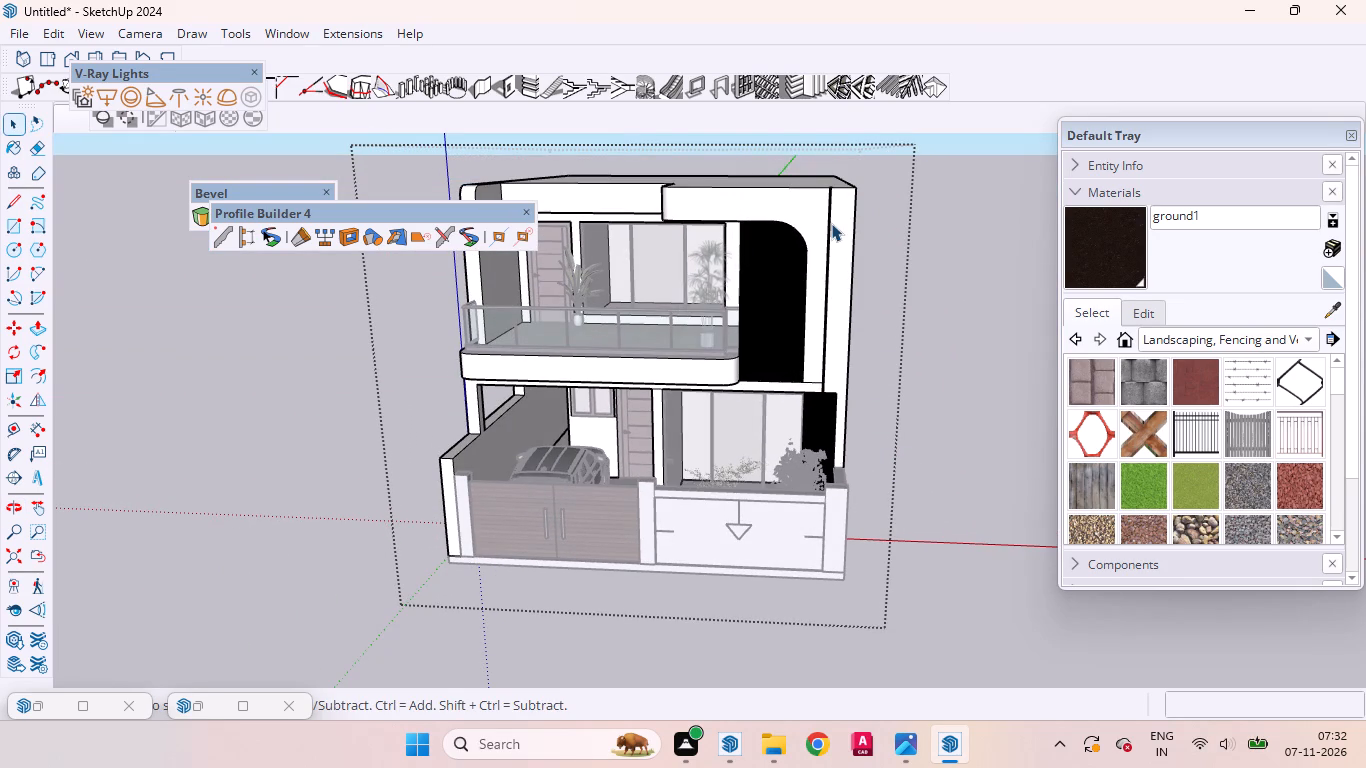
pyautogui.scroll(7, 829, 228)
pyautogui.scroll(-2, 815, 224)
pyautogui.scroll(1, 815, 227)
pyautogui.scroll(-11, 906, 312)
pyautogui.moveTo(832, 460); pyautogui.dragTo(832, 456, button='middle')
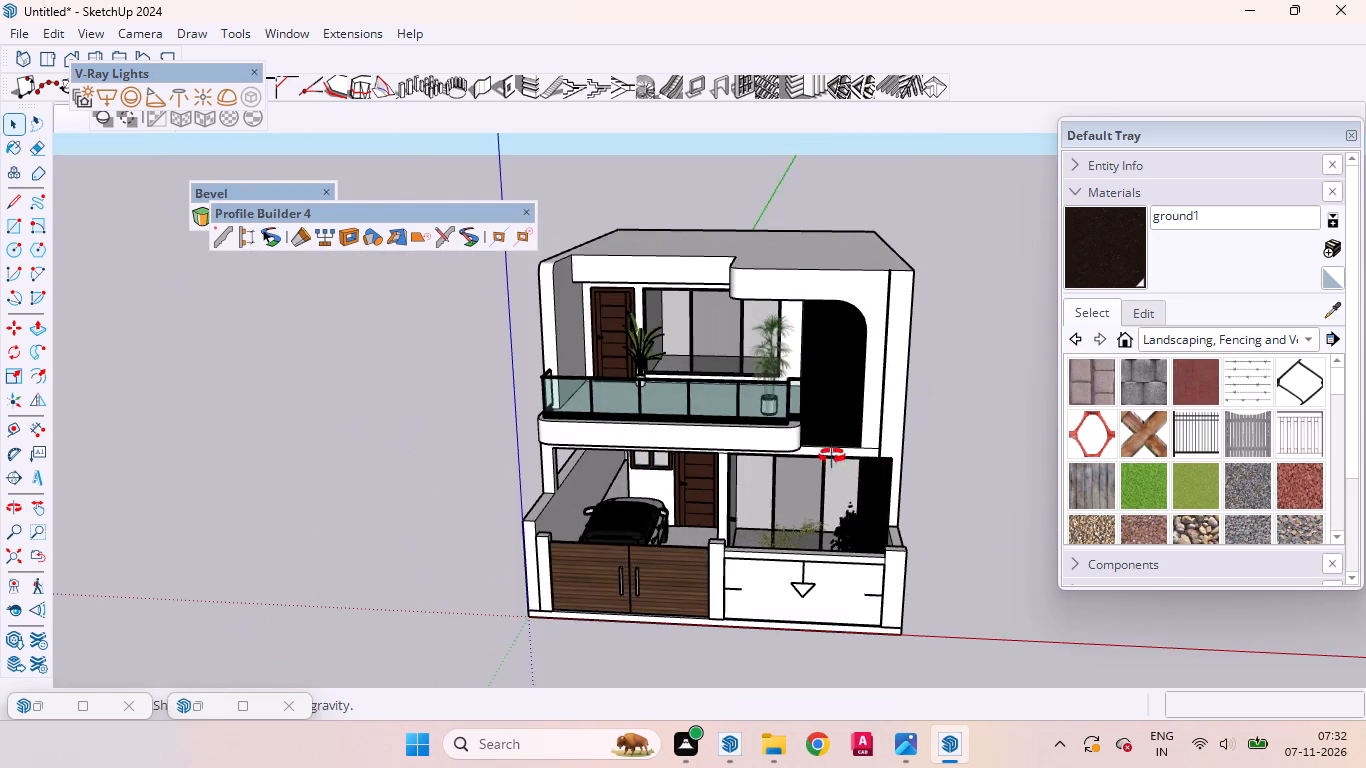
pyautogui.moveTo(832, 456); pyautogui.dragTo(870, 292, button='middle')
pyautogui.scroll(17, 869, 501)
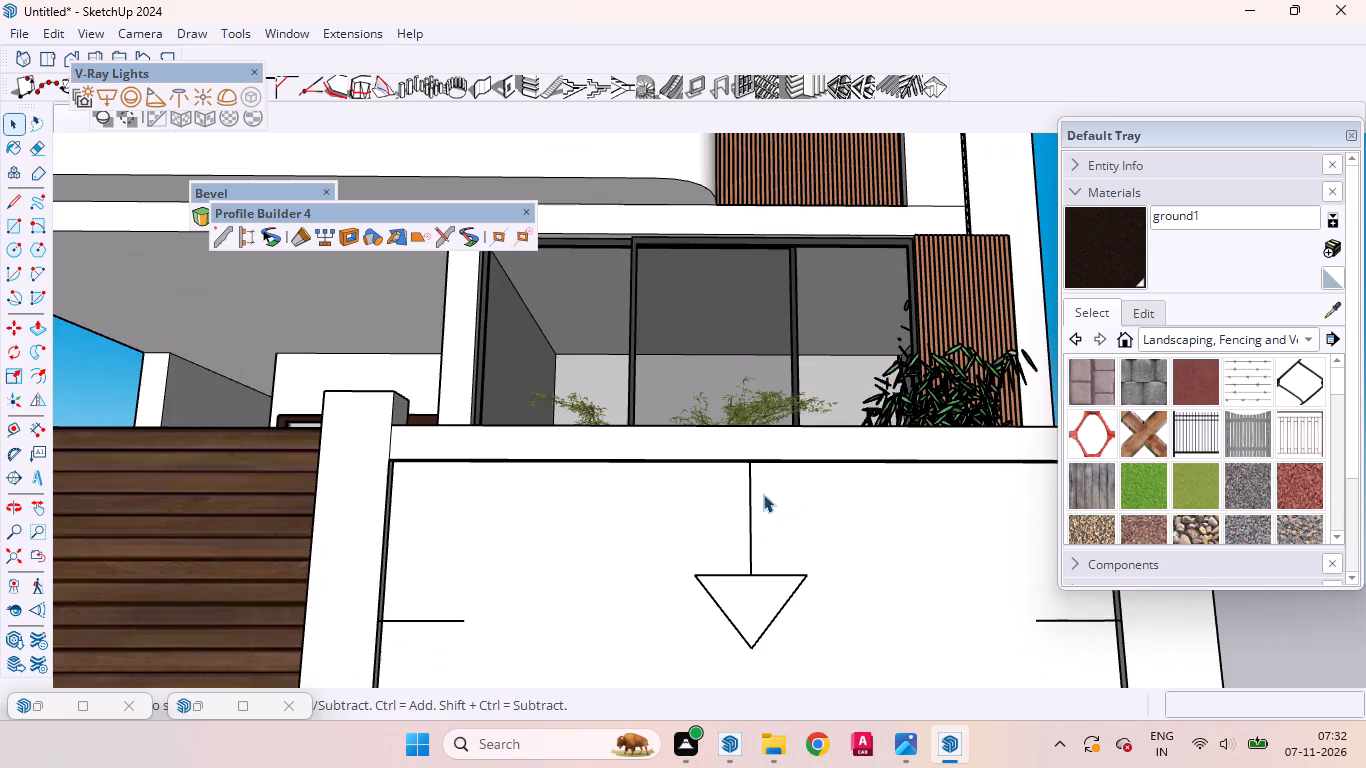
pyautogui.scroll(2, 763, 494)
pyautogui.scroll(-6, 737, 465)
pyautogui.scroll(2, 736, 465)
pyautogui.scroll(-15, 735, 461)
pyautogui.scroll(1, 732, 378)
pyautogui.scroll(-1, 732, 378)
pyautogui.scroll(1, 748, 524)
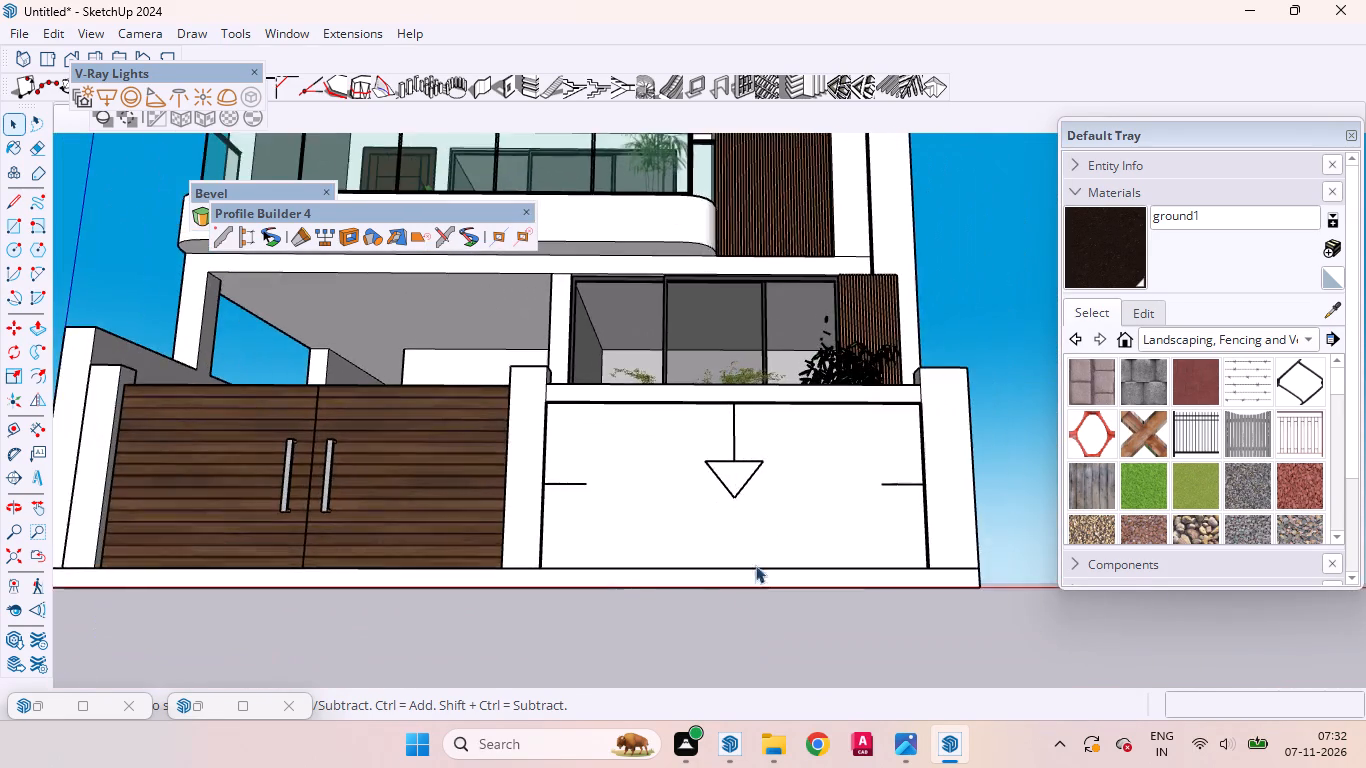
pyautogui.moveTo(760, 588); pyautogui.dragTo(788, 767, button='middle')
pyautogui.scroll(-4, 670, 493)
pyautogui.scroll(13, 693, 538)
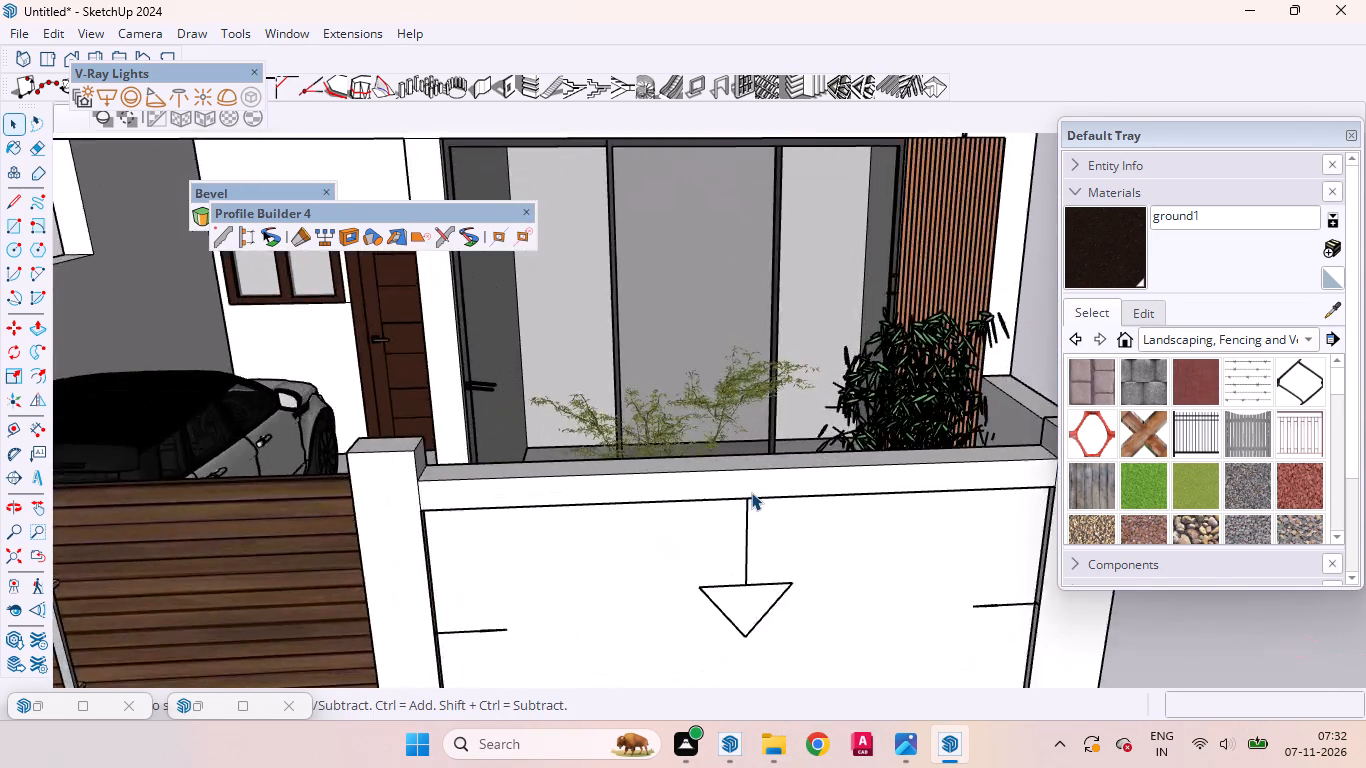
# Copy the V-Ray light from the top groove of the boundary wall's recessed panel straight down by about 1' 9 5/8".
pyautogui.scroll(7, 751, 492)
pyautogui.moveTo(744, 539); pyautogui.dragTo(724, 384, button='middle')
pyautogui.scroll(1, 724, 384)
pyautogui.scroll(-5, 739, 505)
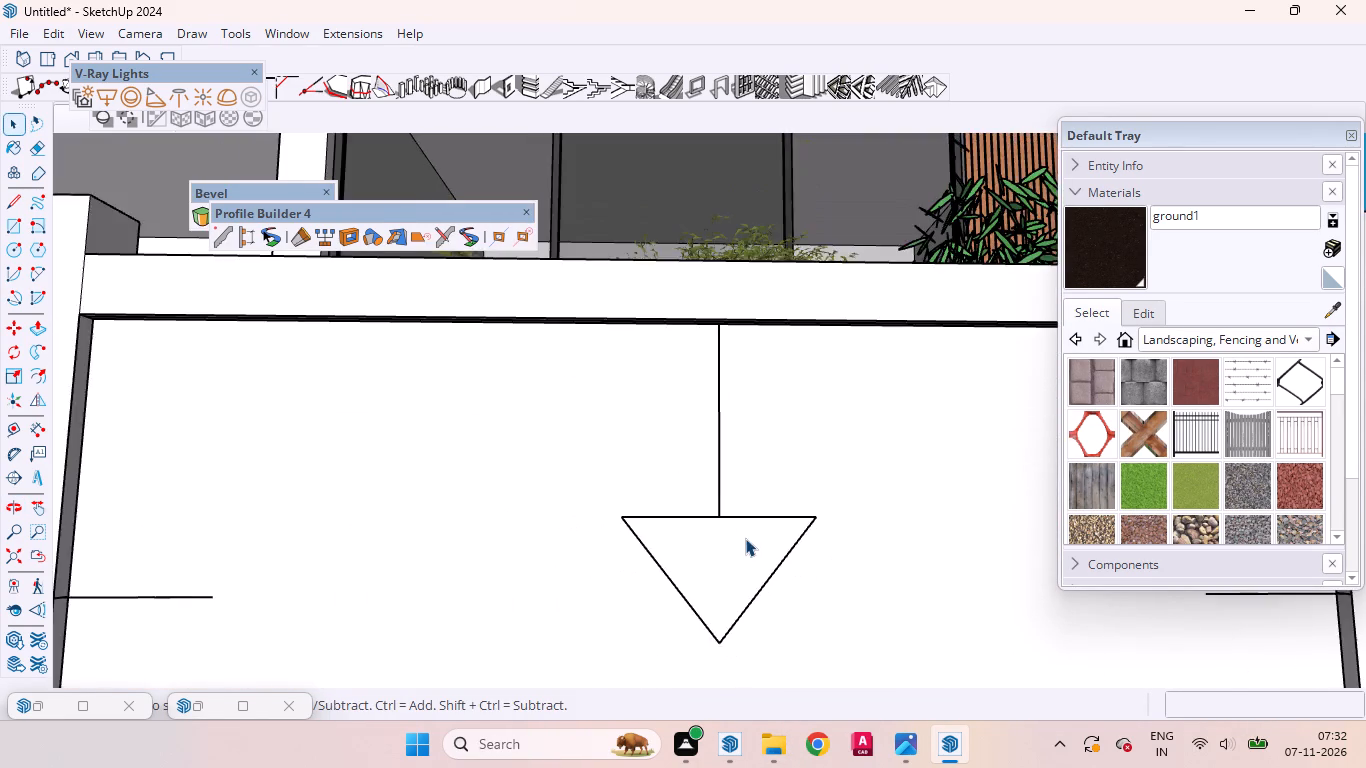
pyautogui.scroll(-1, 745, 538)
pyautogui.scroll(1, 745, 538)
pyautogui.scroll(-8, 745, 538)
pyautogui.scroll(20, 733, 492)
pyautogui.scroll(1, 733, 492)
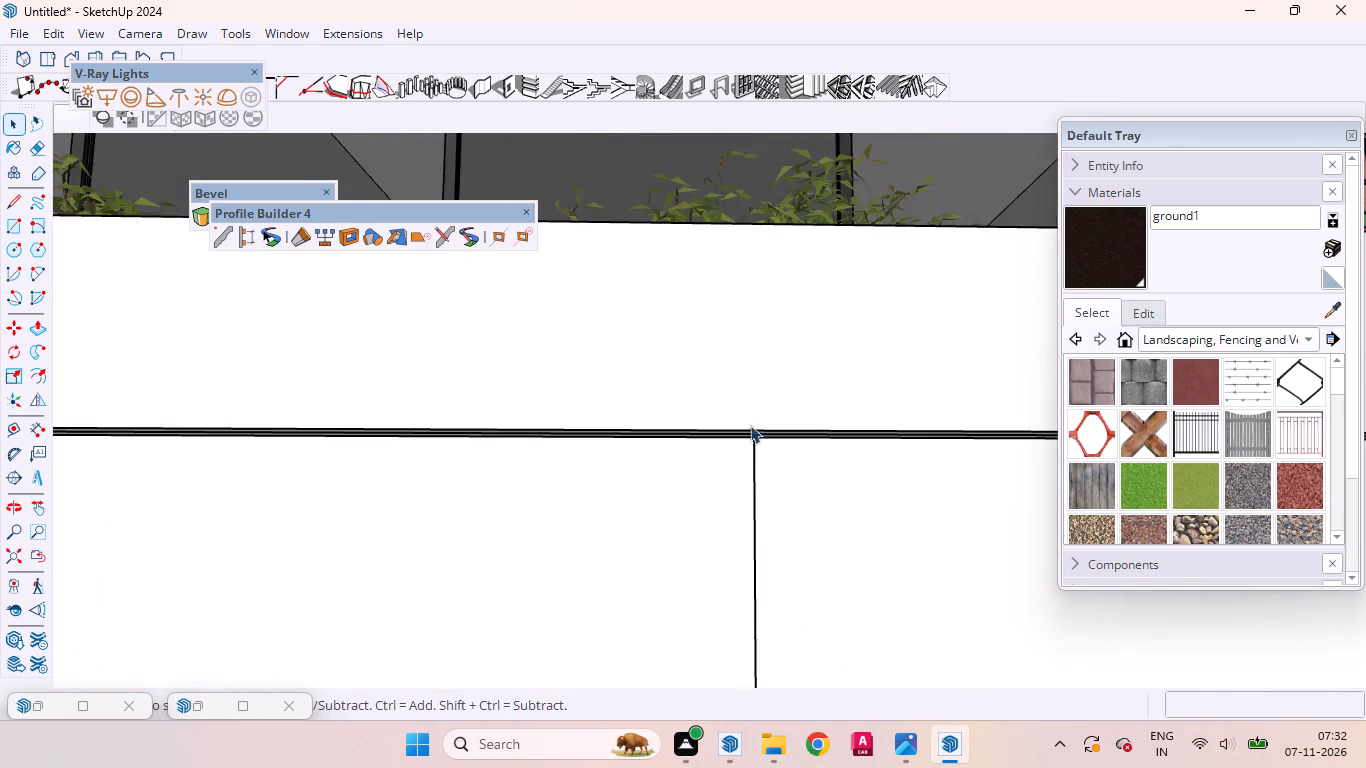
pyautogui.scroll(3, 750, 425)
pyautogui.scroll(-1, 760, 446)
pyautogui.scroll(18, 760, 446)
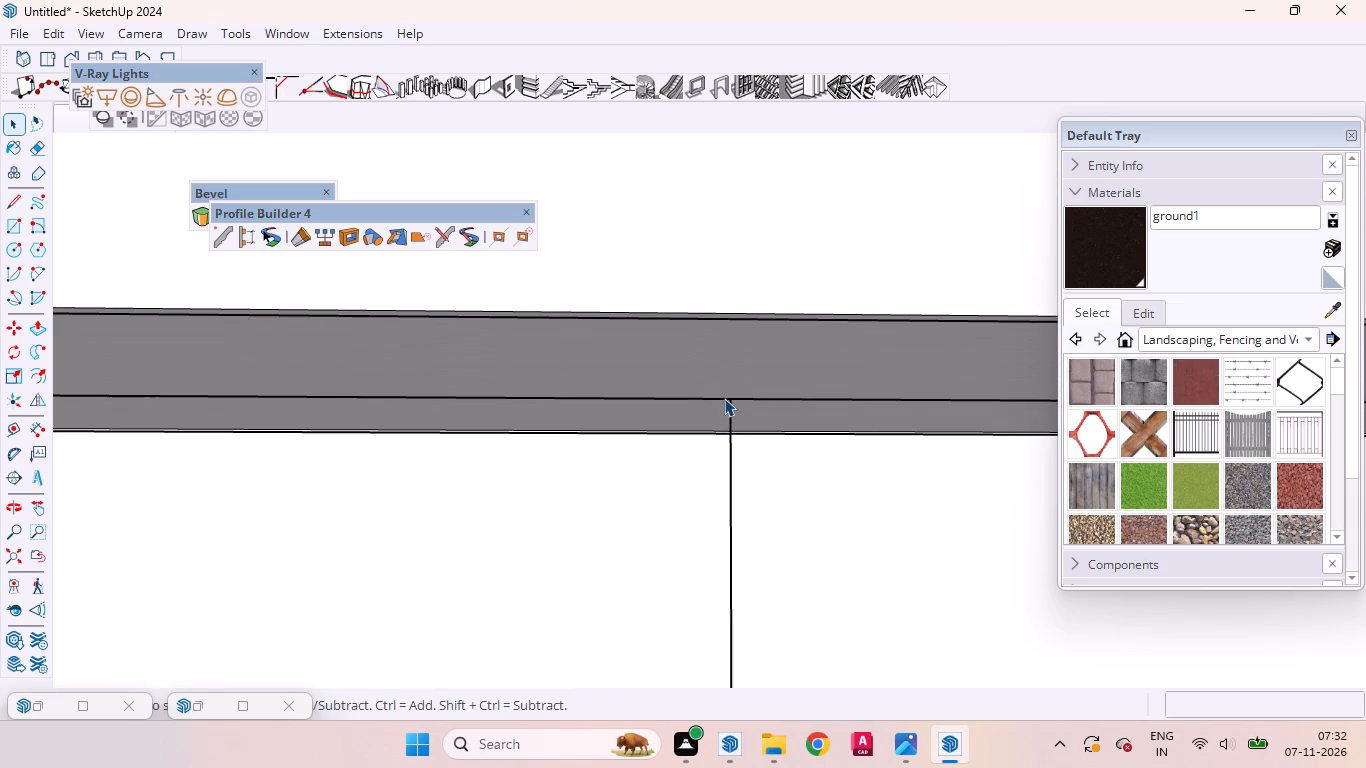
pyautogui.click(729, 403)
pyautogui.scroll(-6, 735, 415)
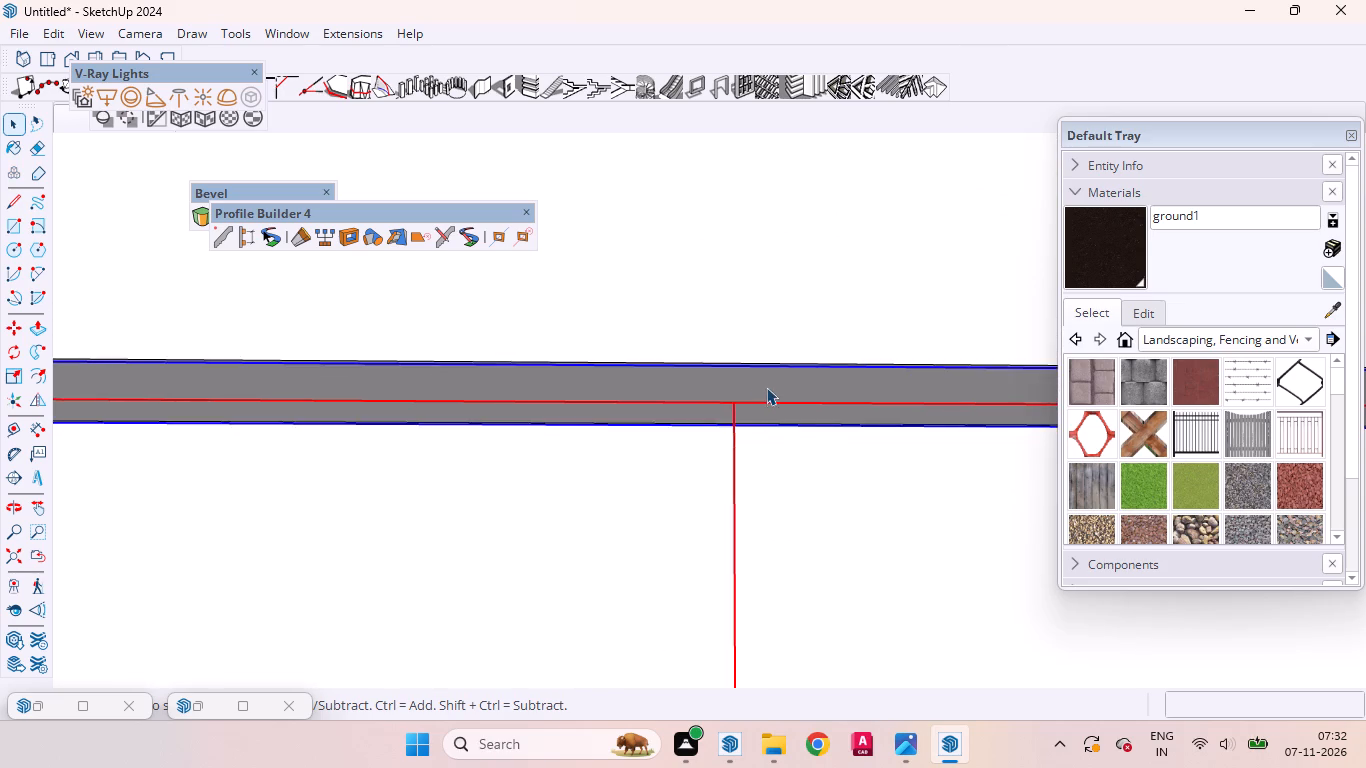
pyautogui.scroll(-2, 766, 387)
pyautogui.scroll(1, 766, 387)
pyautogui.scroll(-20, 766, 387)
pyautogui.scroll(-12, 766, 387)
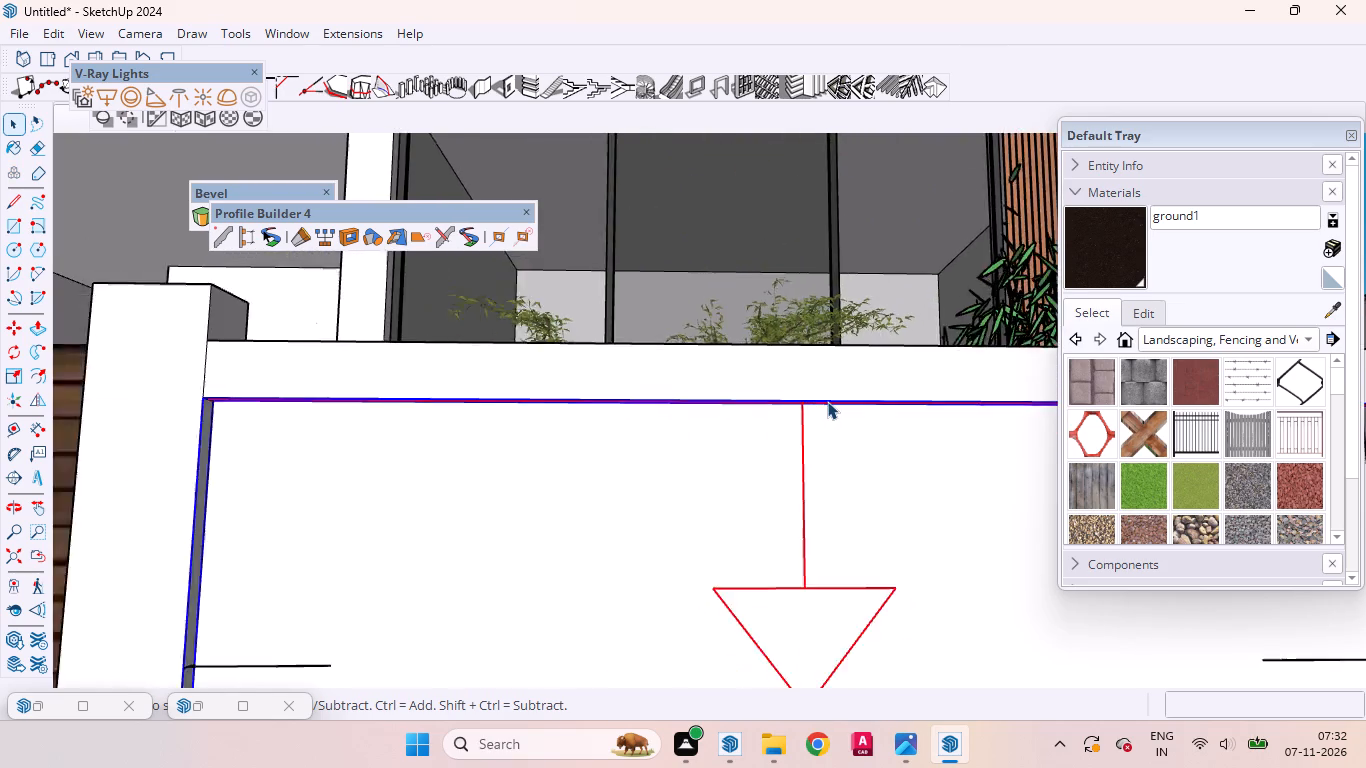
pyautogui.scroll(-7, 827, 401)
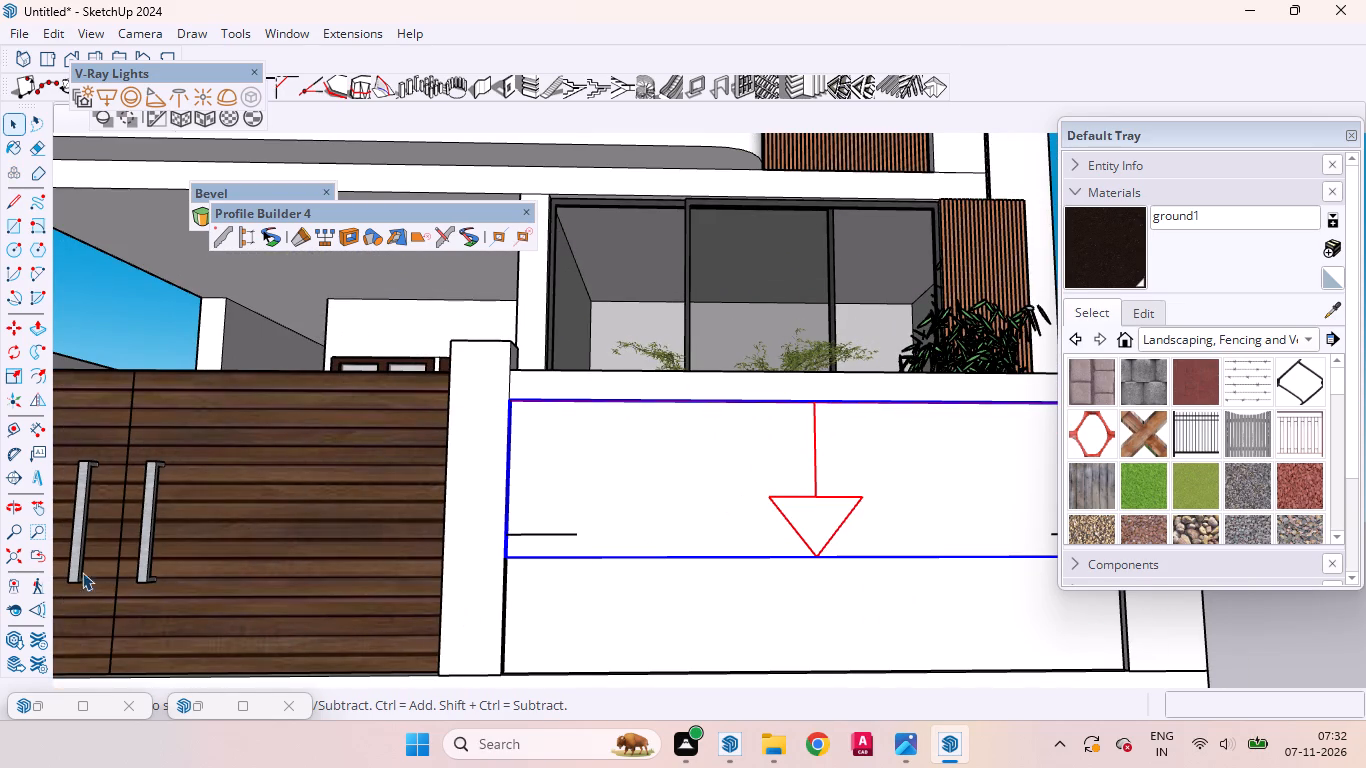
pyautogui.click(8, 331)
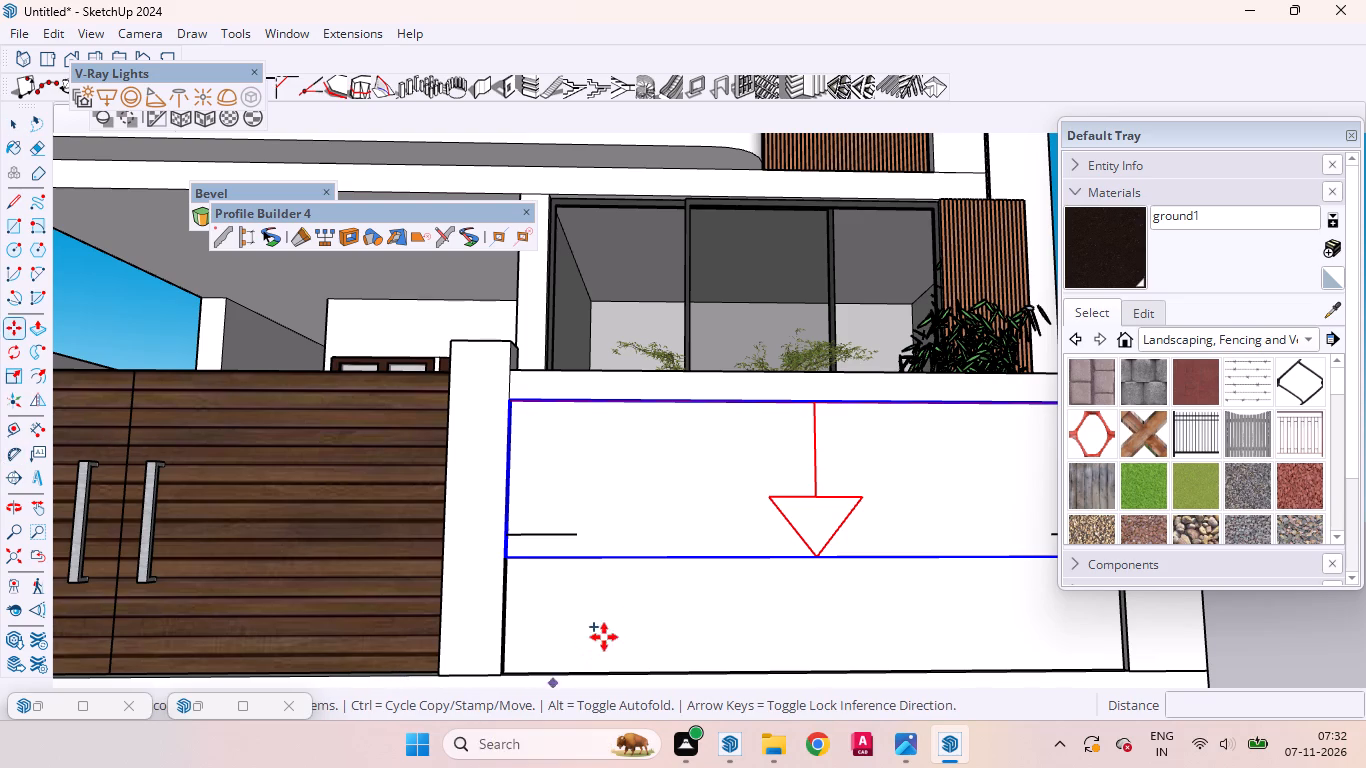
pyautogui.click(509, 395)
pyautogui.scroll(-4, 520, 471)
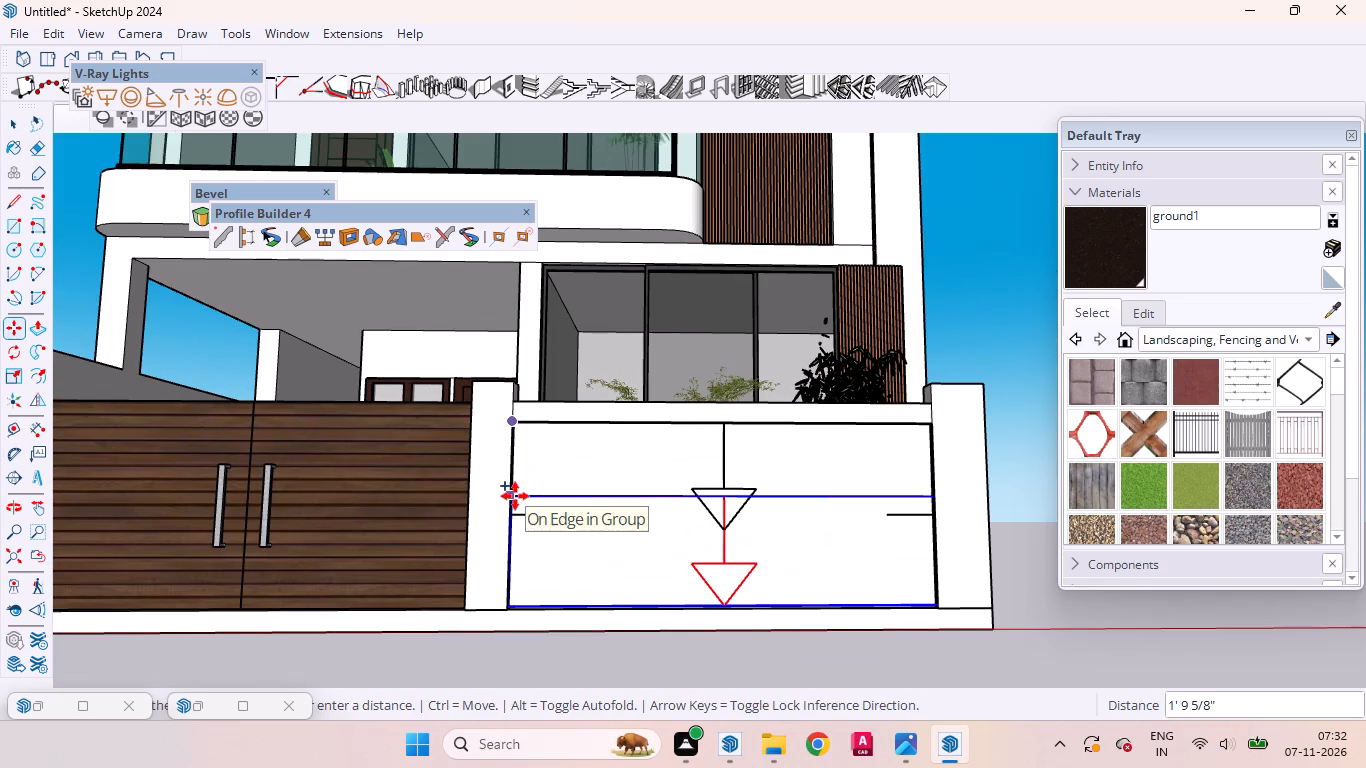
pyautogui.click(515, 496)
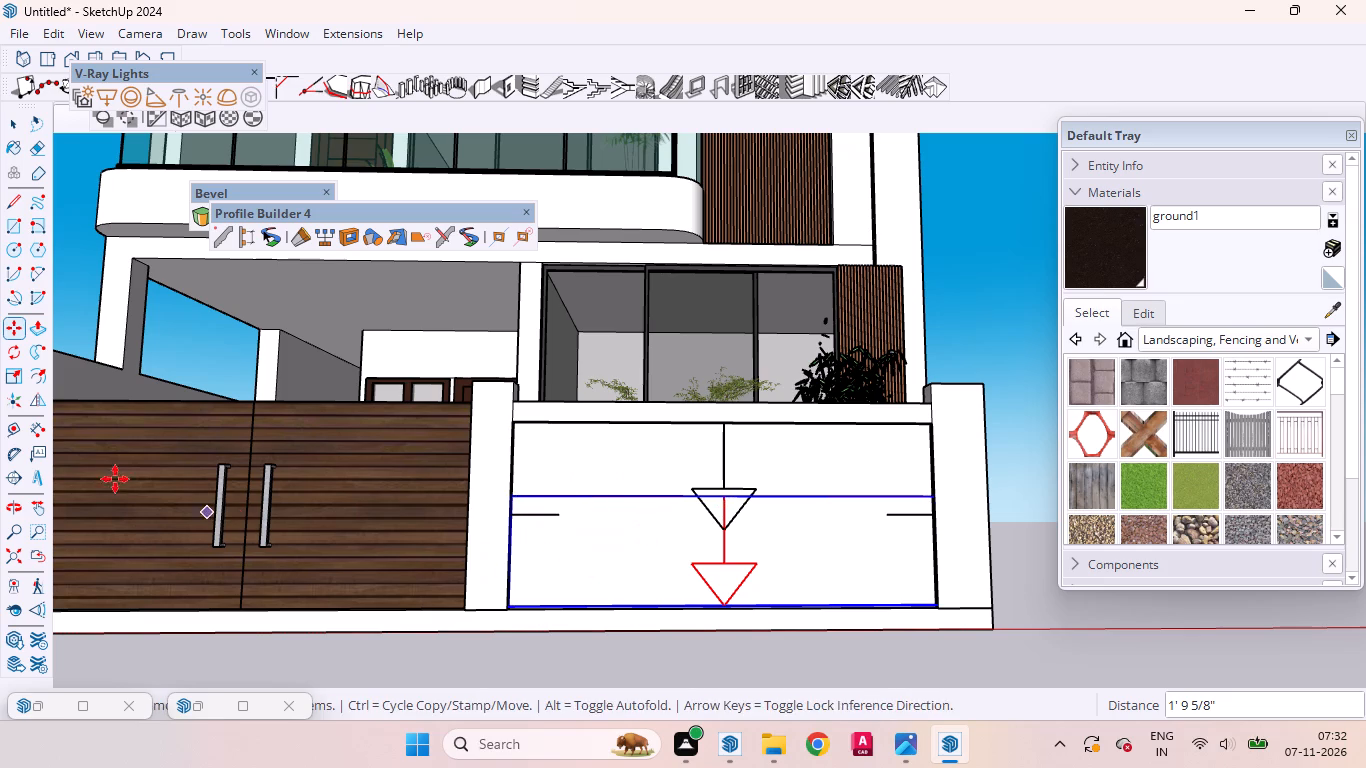
# Flip the copied boundary-wall light vertically so its direction arrow points upward.
pyautogui.click(31, 397)
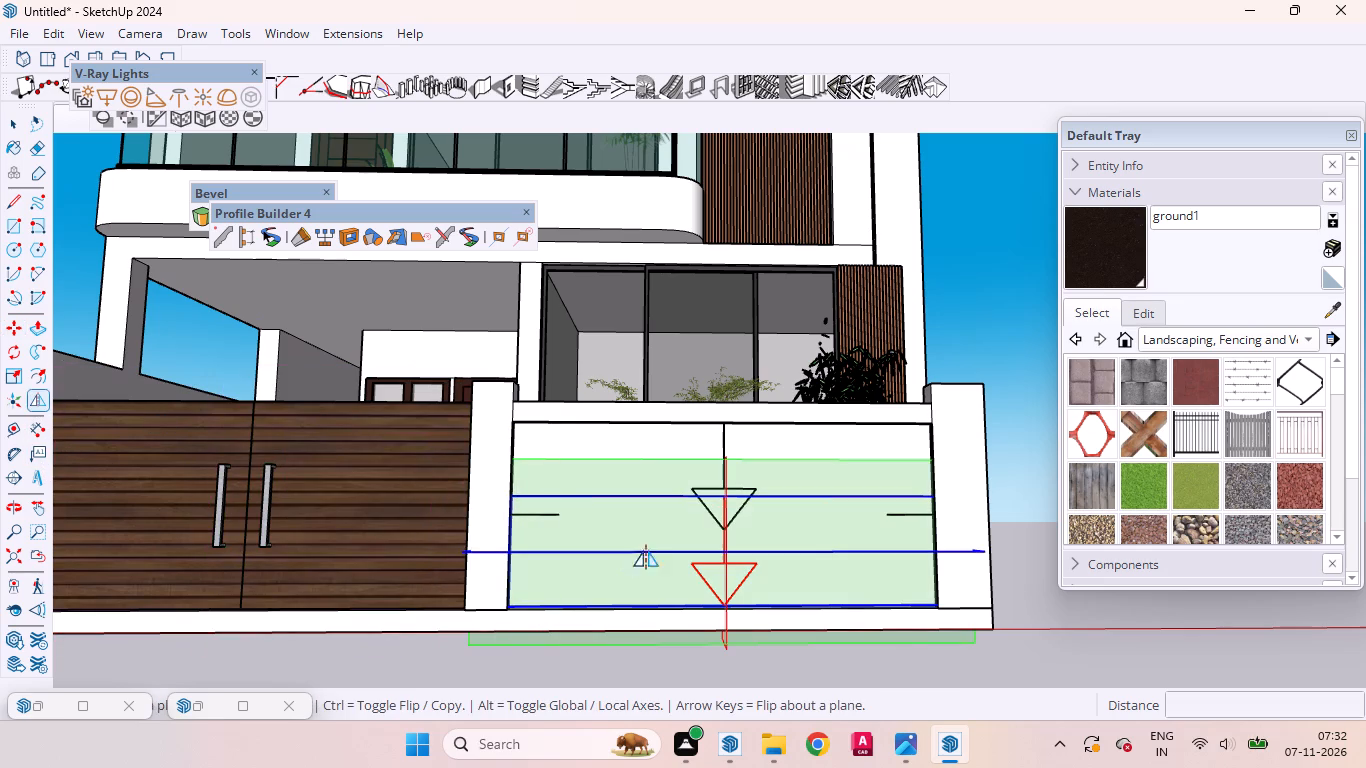
pyautogui.moveTo(670, 573); pyautogui.dragTo(659, 418, button='middle')
pyautogui.scroll(3, 658, 424)
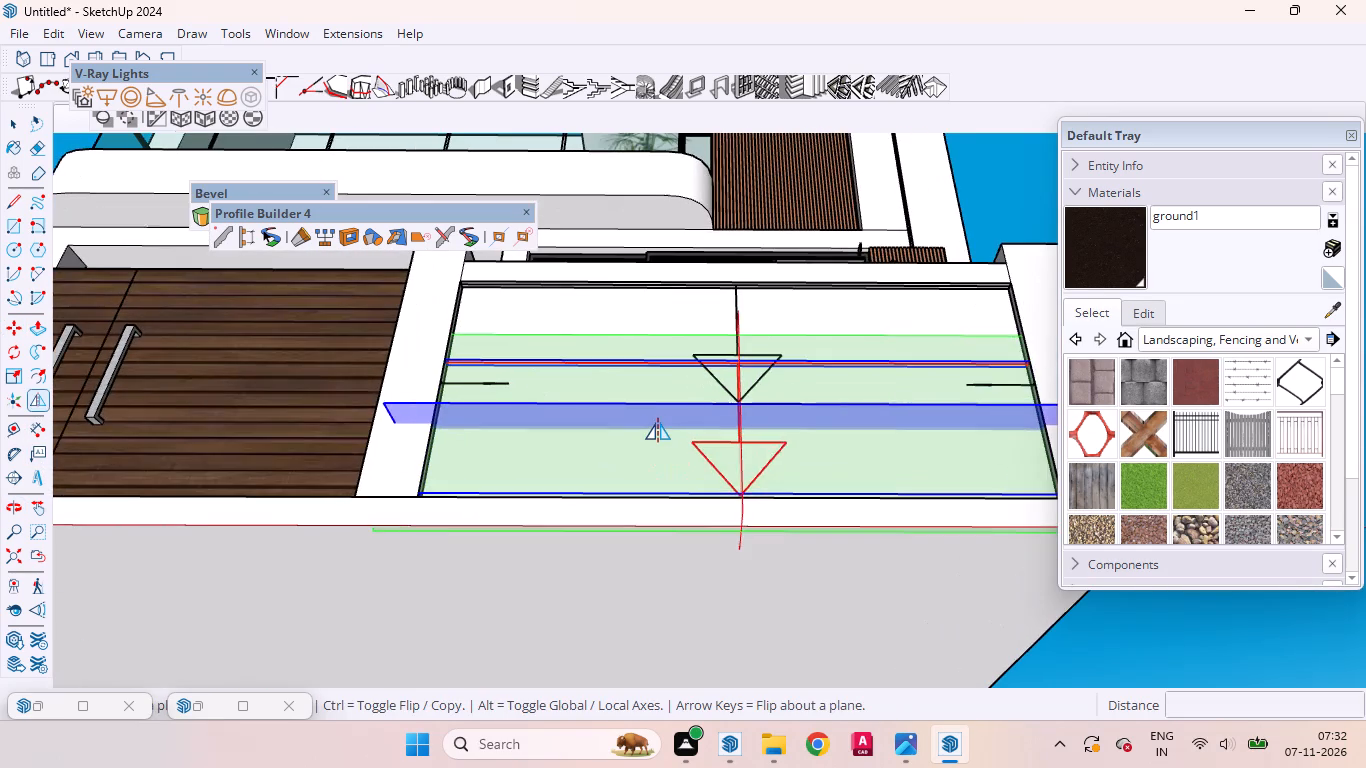
pyautogui.click(657, 422)
pyautogui.moveTo(672, 491); pyautogui.dragTo(708, 695, button='middle')
pyautogui.click(16, 132)
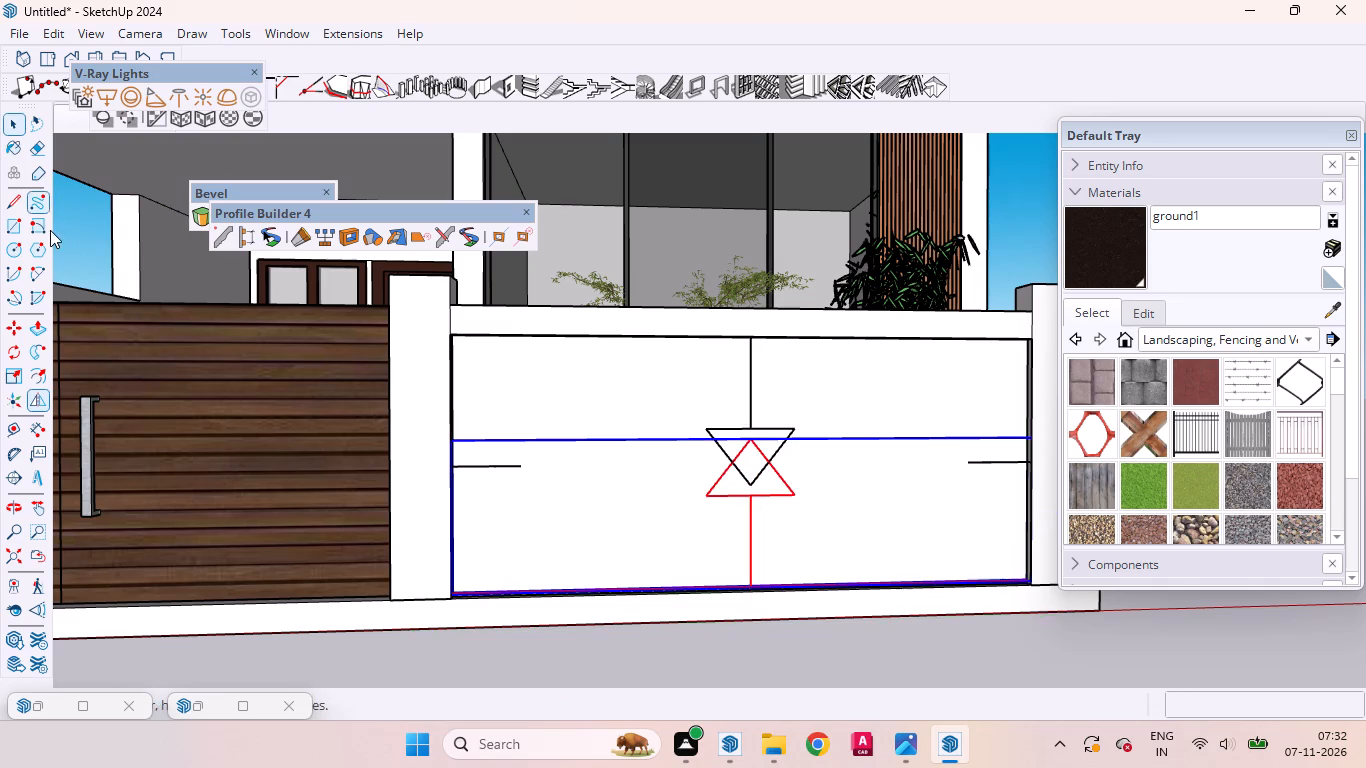
# Move the flipped light down about 7/8" onto the lower corner of the boundary wall's recess, leaving it deselected.
pyautogui.scroll(13, 762, 524)
pyautogui.scroll(-4, 693, 464)
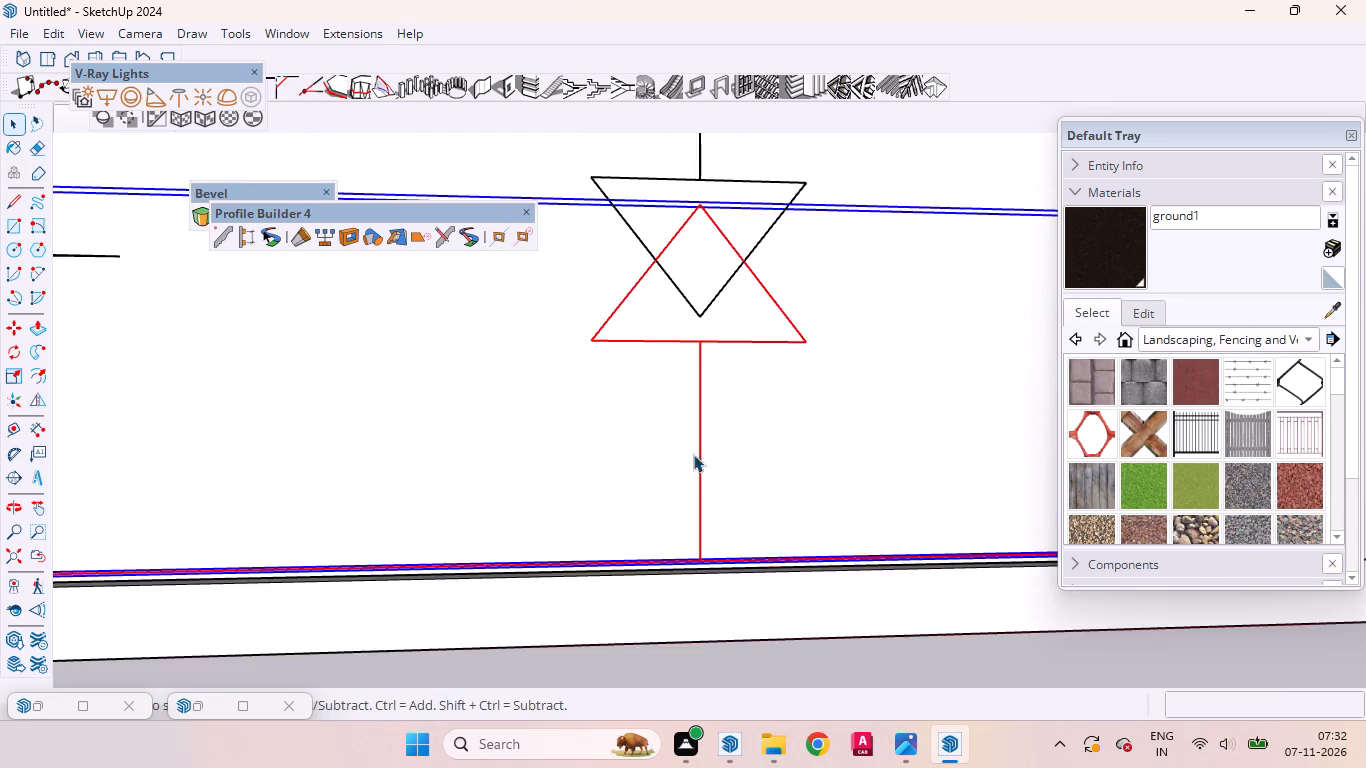
pyautogui.scroll(-12, 693, 454)
pyautogui.scroll(7, 866, 503)
pyautogui.scroll(-1, 881, 509)
pyautogui.scroll(11, 881, 509)
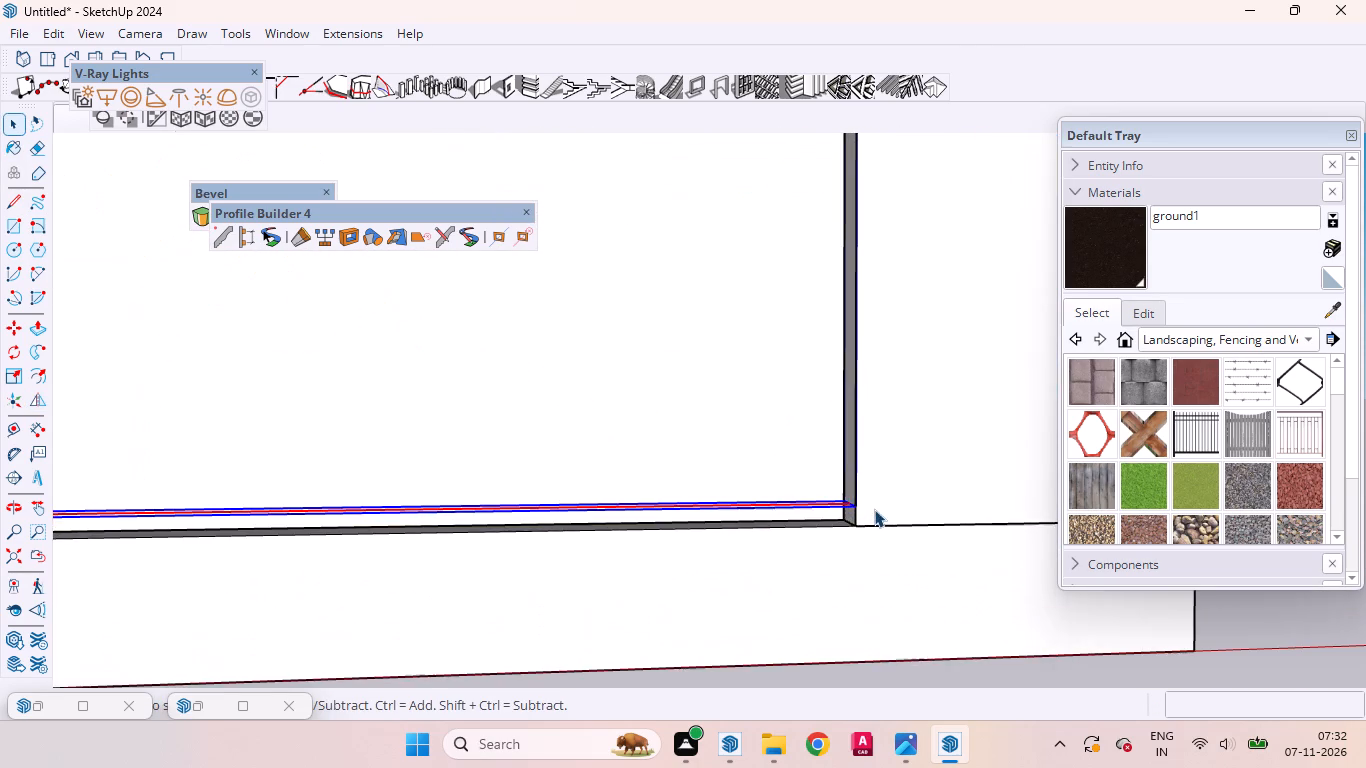
pyautogui.moveTo(869, 513); pyautogui.dragTo(929, 633, button='middle')
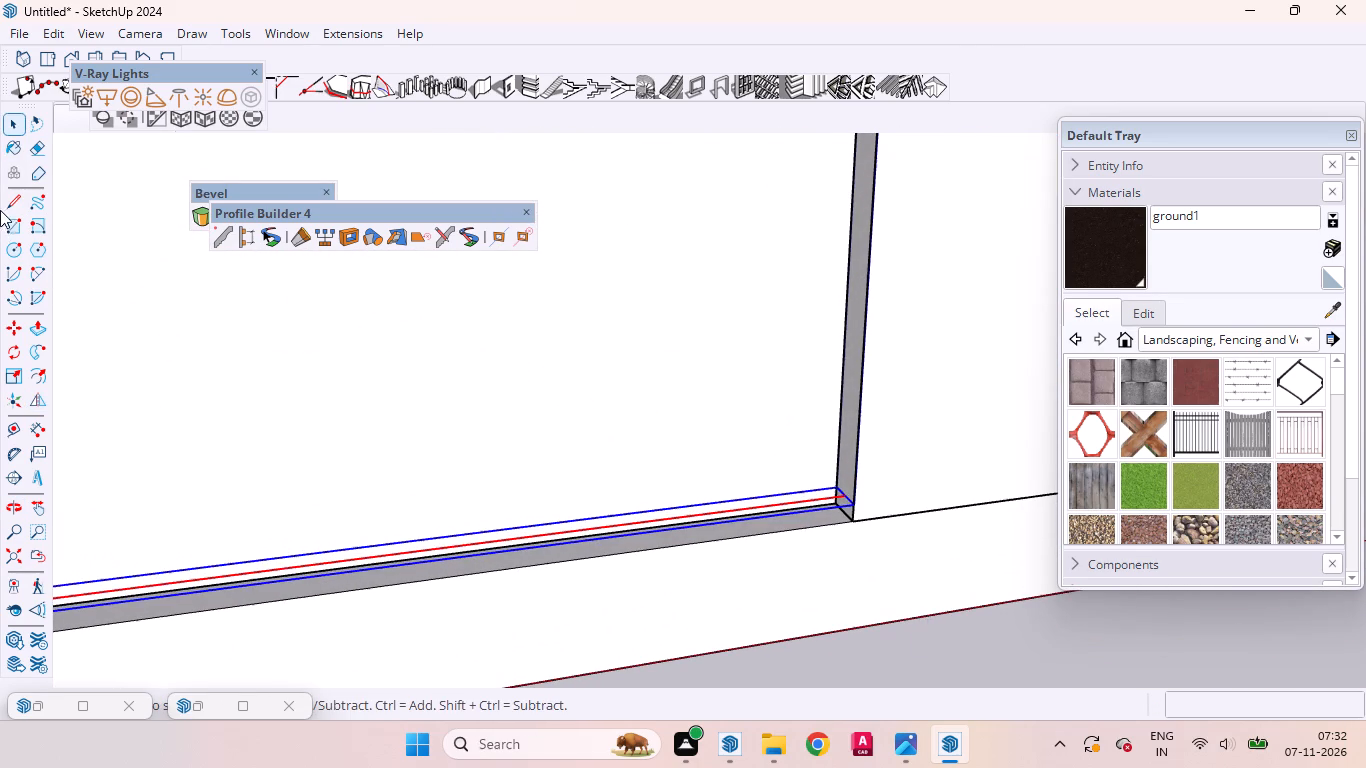
pyautogui.click(18, 325)
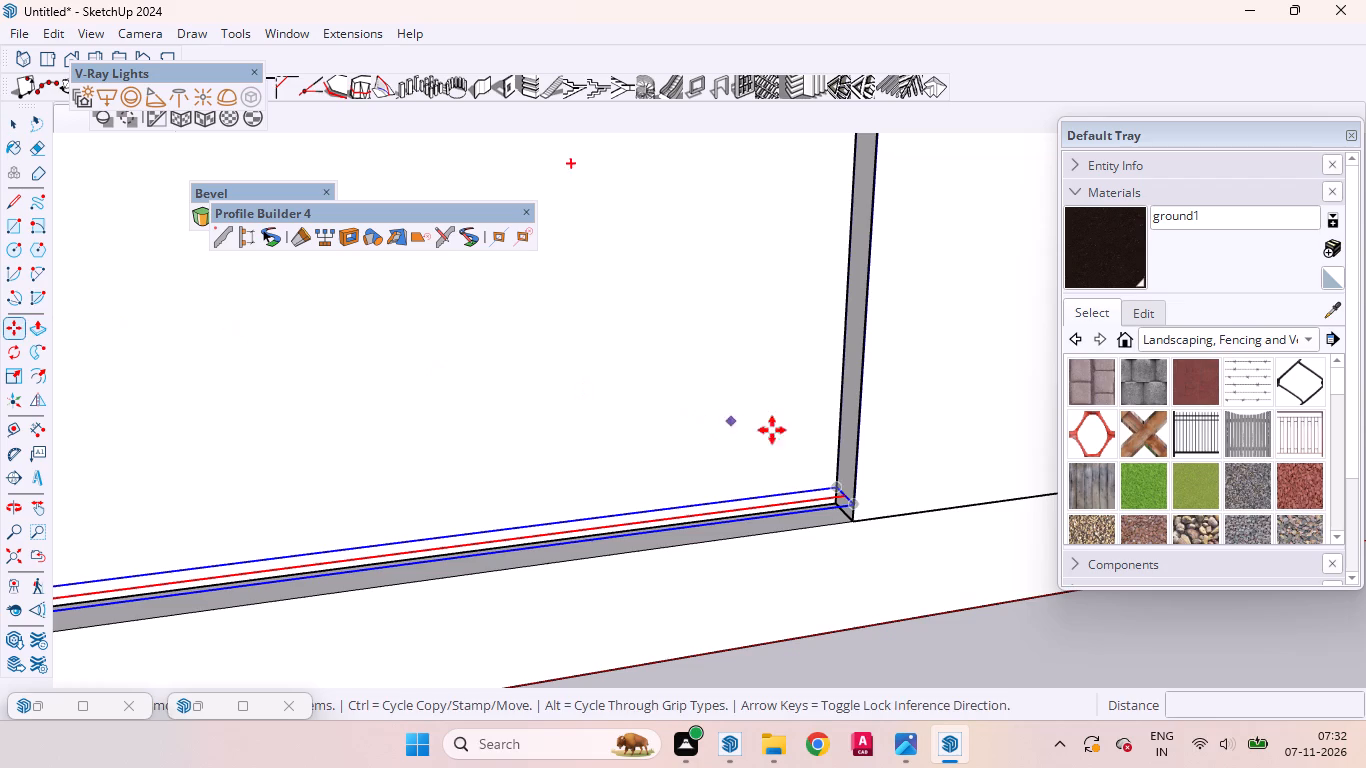
pyautogui.scroll(8, 841, 456)
pyautogui.click(850, 550)
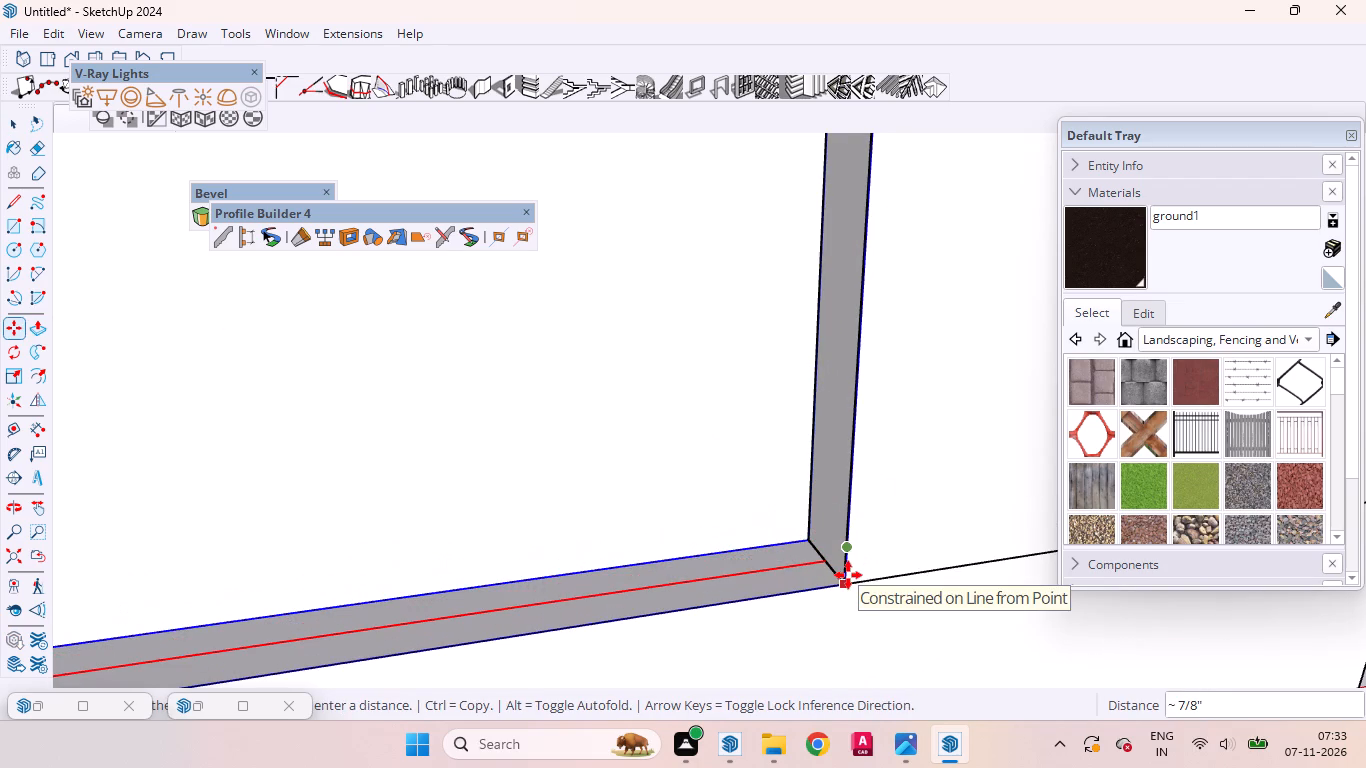
pyautogui.click(848, 575)
pyautogui.scroll(-10, 890, 455)
pyautogui.scroll(1, 839, 486)
pyautogui.scroll(-11, 837, 489)
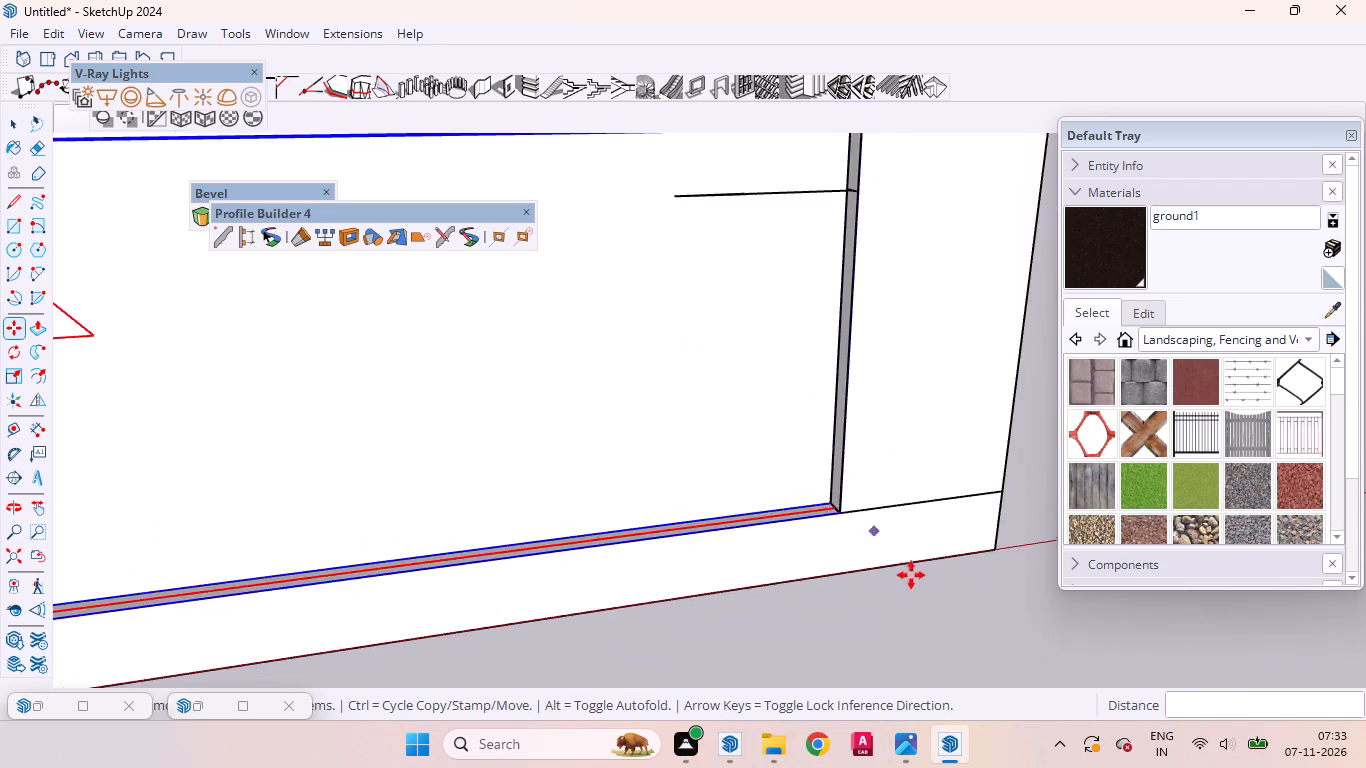
pyautogui.scroll(-12, 911, 575)
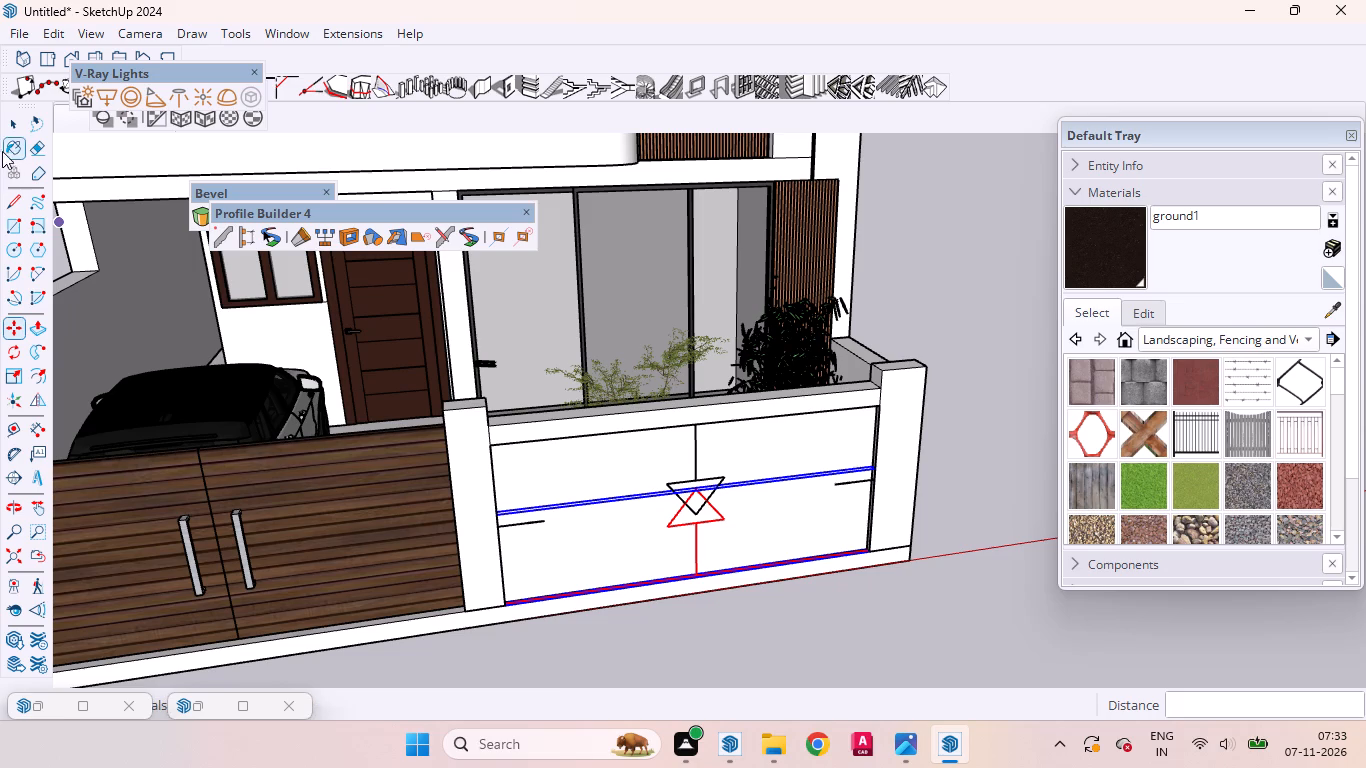
pyautogui.click(2, 121)
pyautogui.click(860, 611)
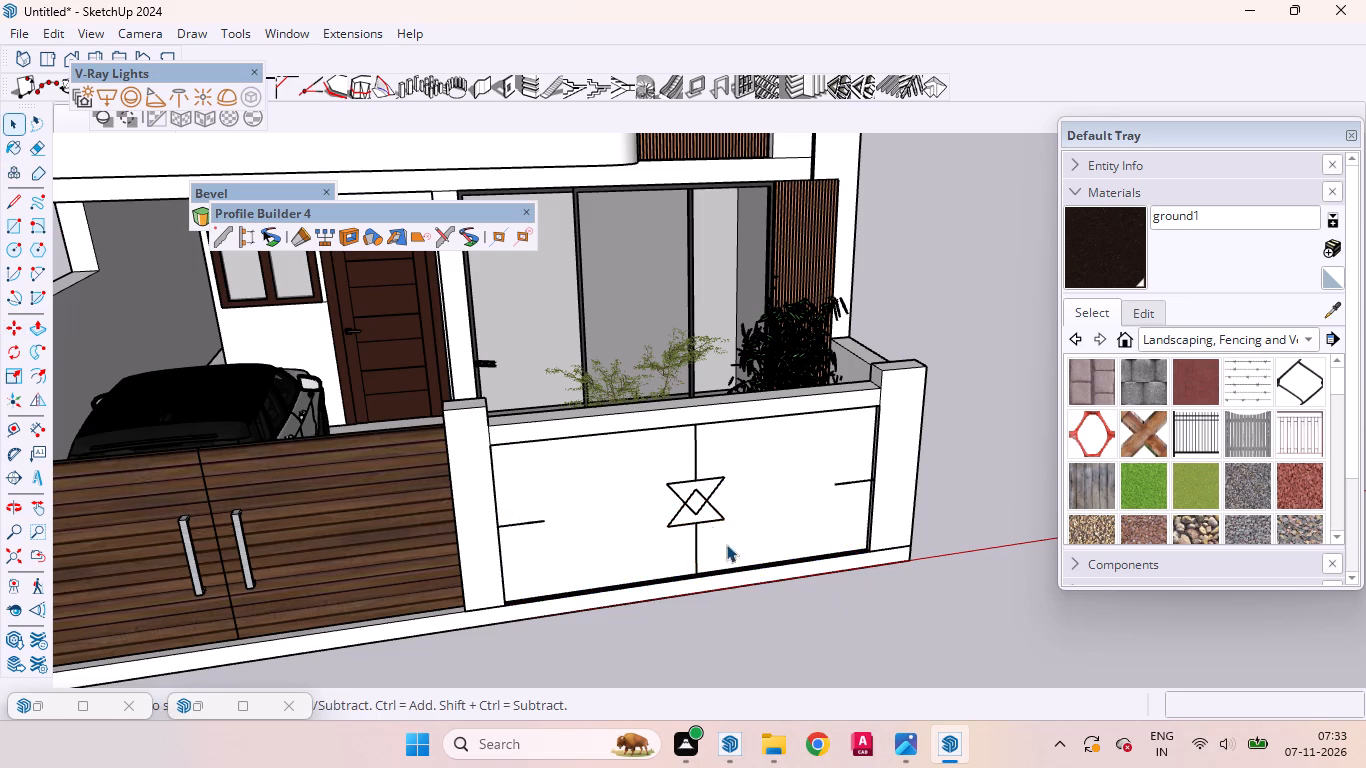
# Examine the pair of opposed lights in the boundary wall's recessed panel, up close and within the whole facade.
pyautogui.scroll(8, 706, 522)
pyautogui.moveTo(697, 508); pyautogui.dragTo(516, 311, button='middle')
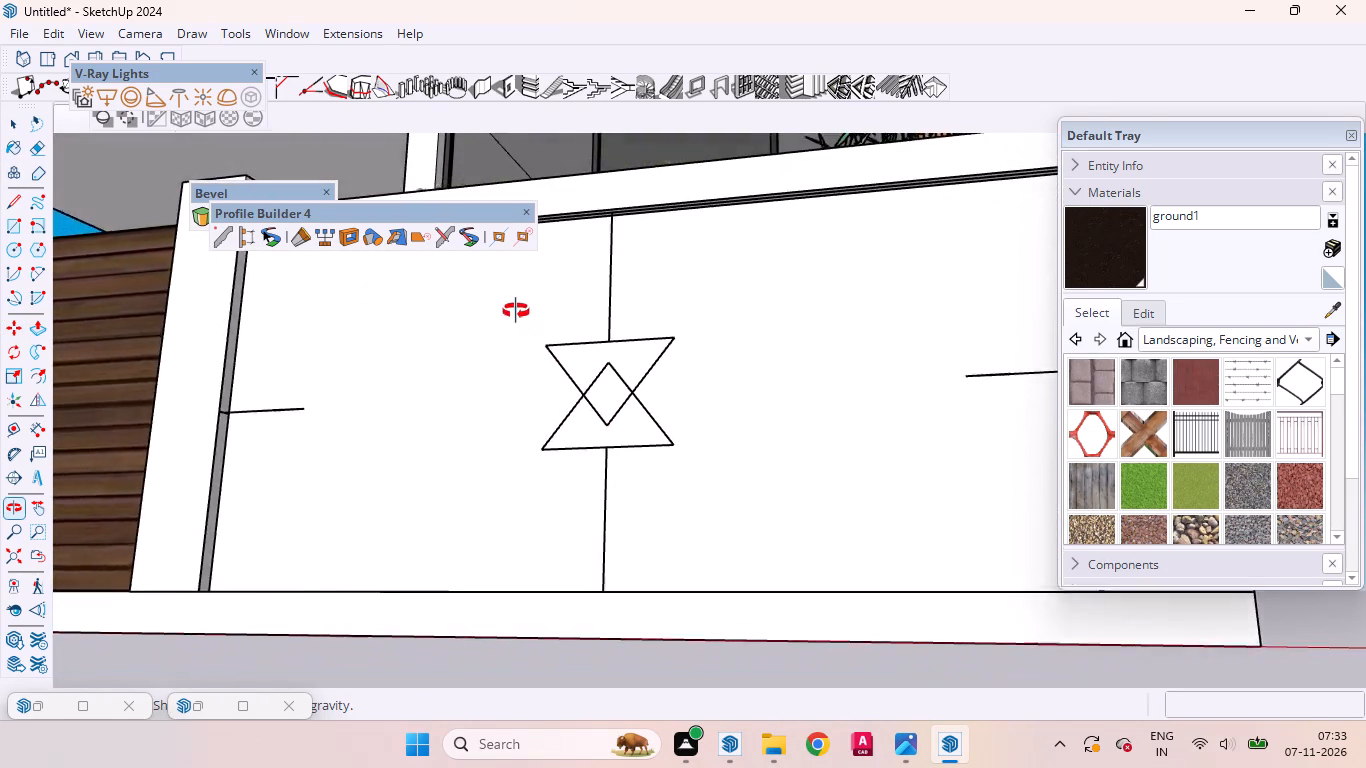
pyautogui.moveTo(516, 311); pyautogui.dragTo(688, 456, button='middle')
pyautogui.scroll(1, 688, 456)
pyautogui.scroll(-20, 689, 456)
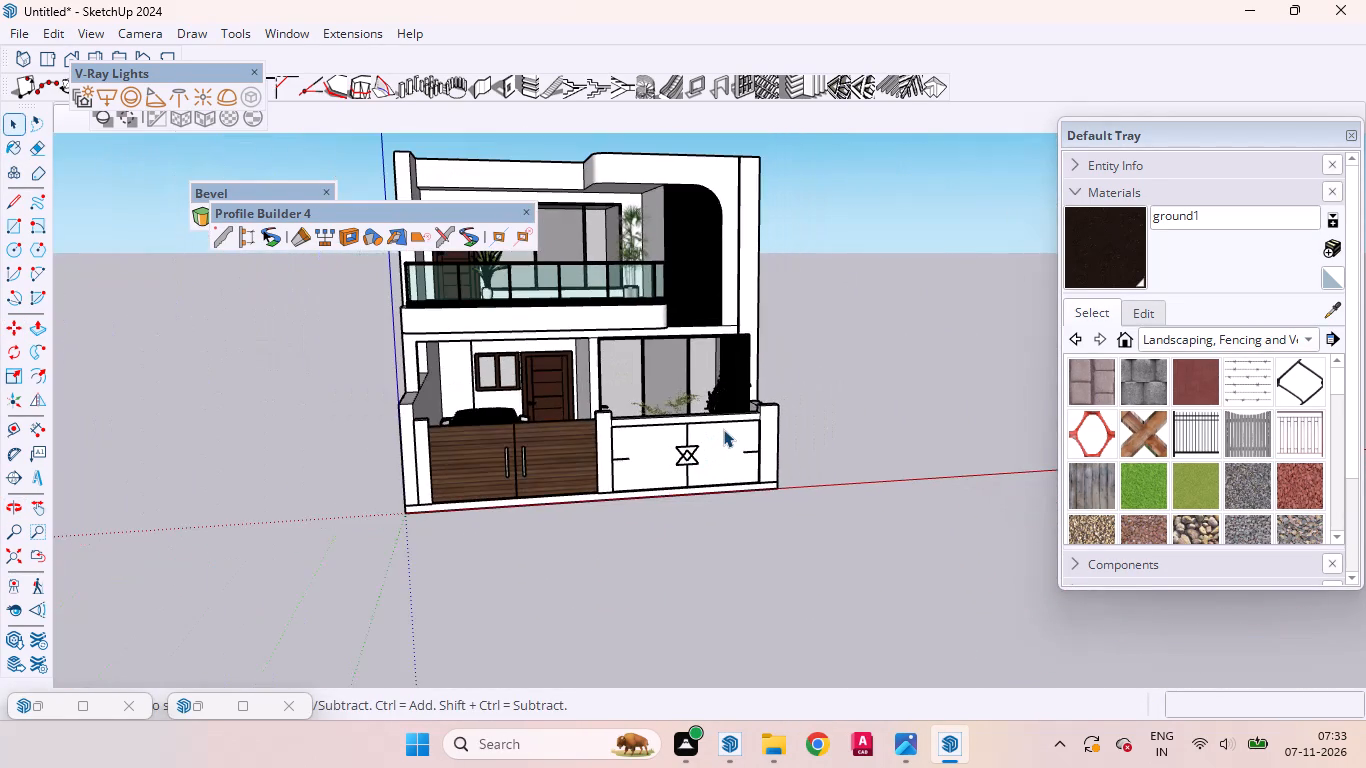
pyautogui.scroll(9, 723, 429)
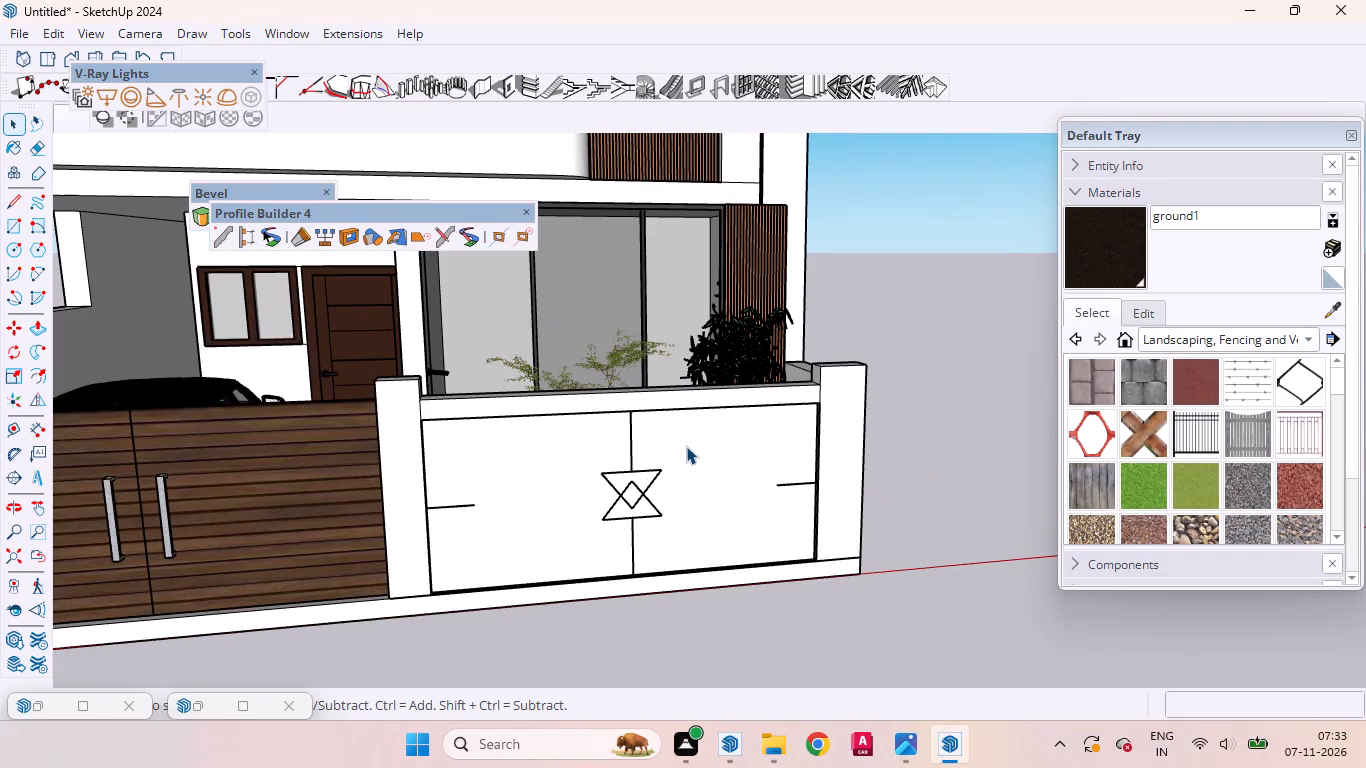
pyautogui.scroll(-4, 589, 453)
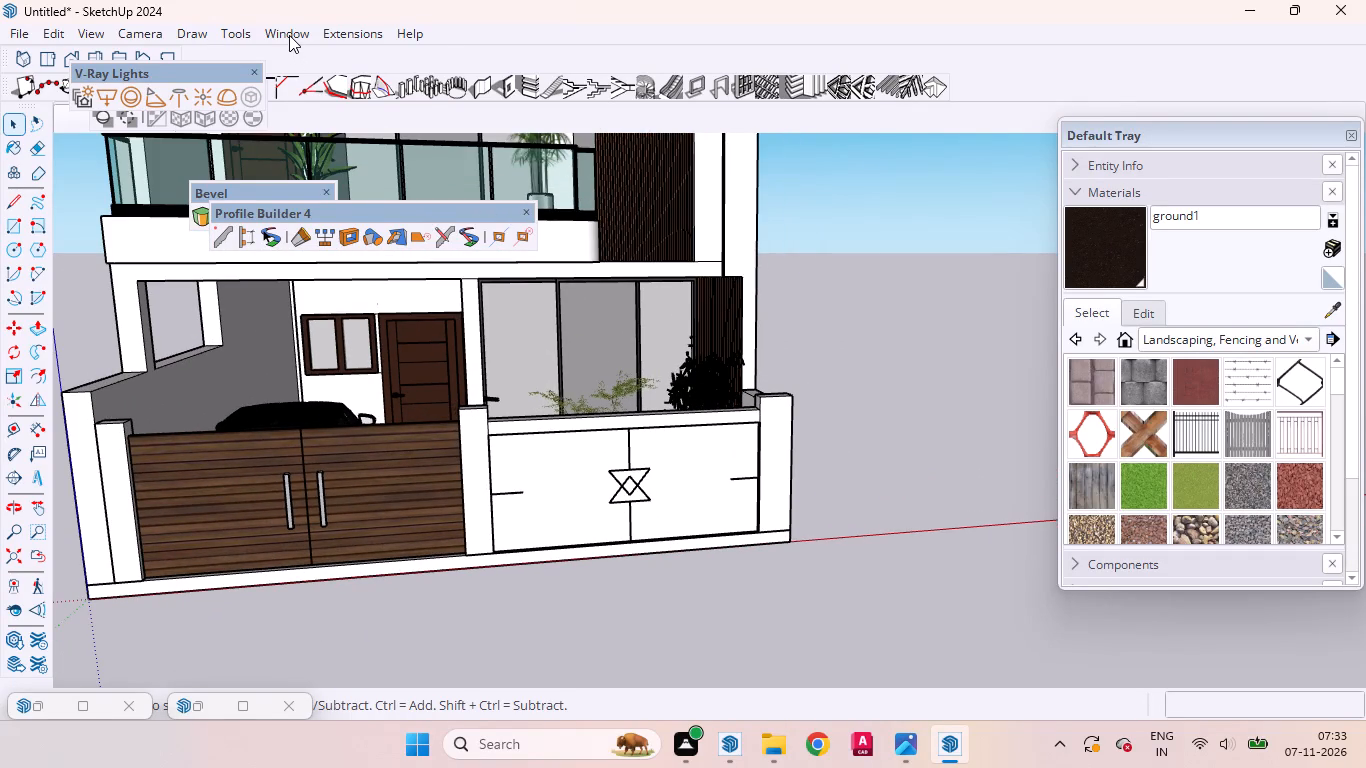
# Search the 3D Warehouse models for "wall lights".
pyautogui.click(289, 35)
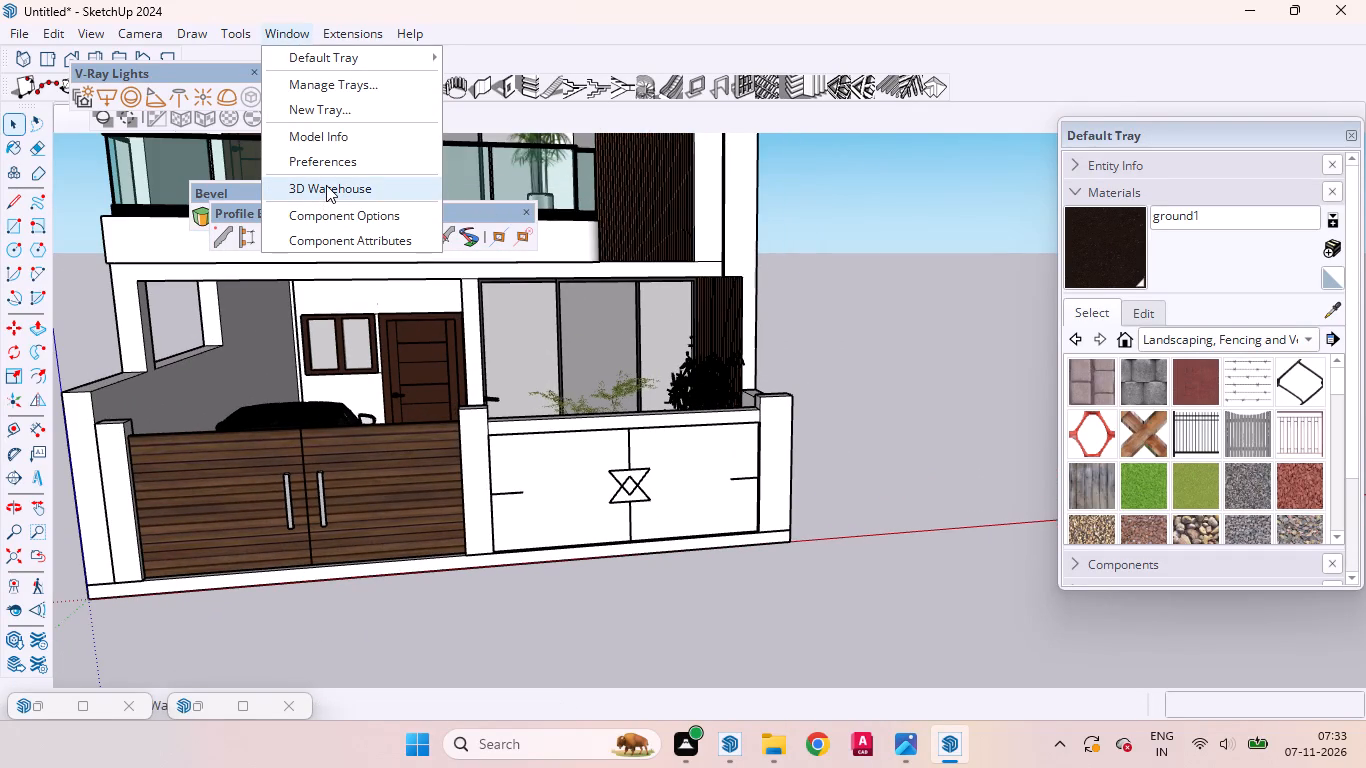
pyautogui.click(326, 185)
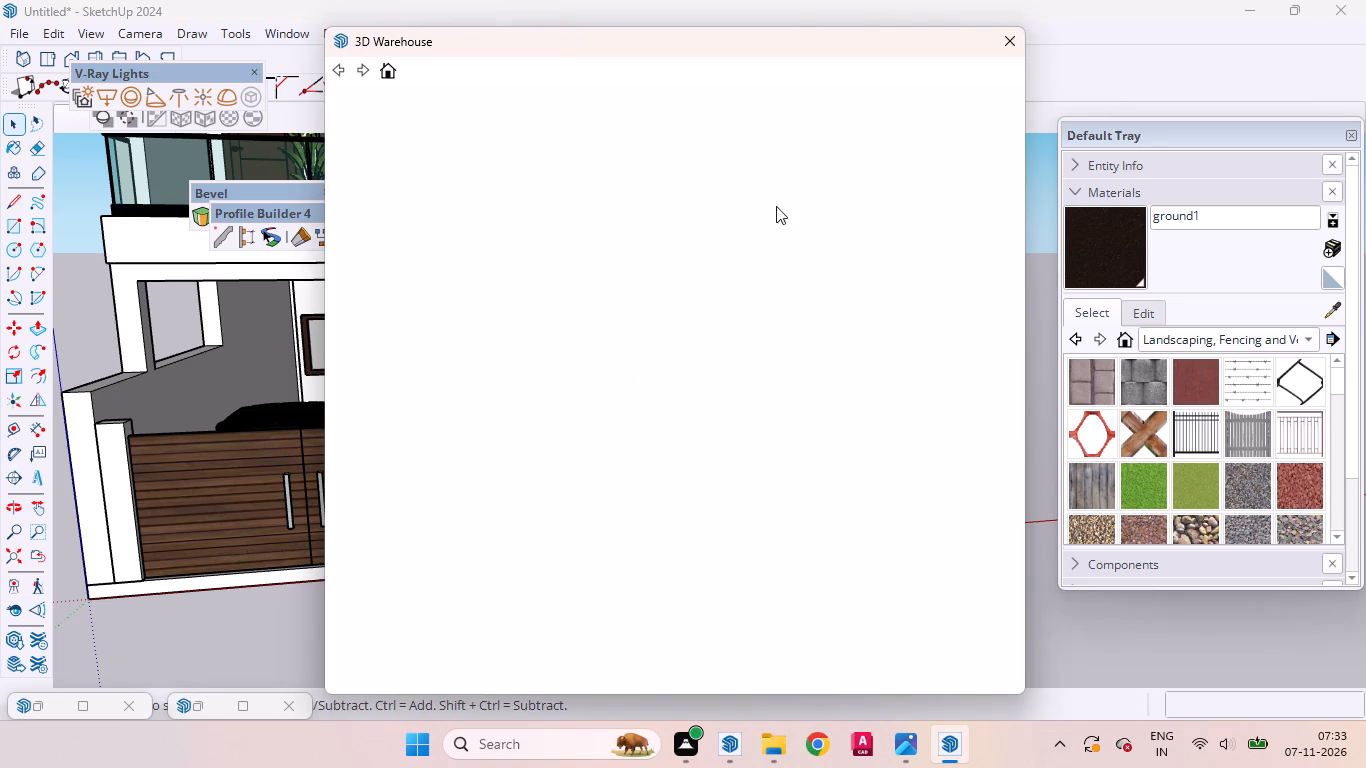
pyautogui.moveTo(541, 48); pyautogui.dragTo(698, 106)
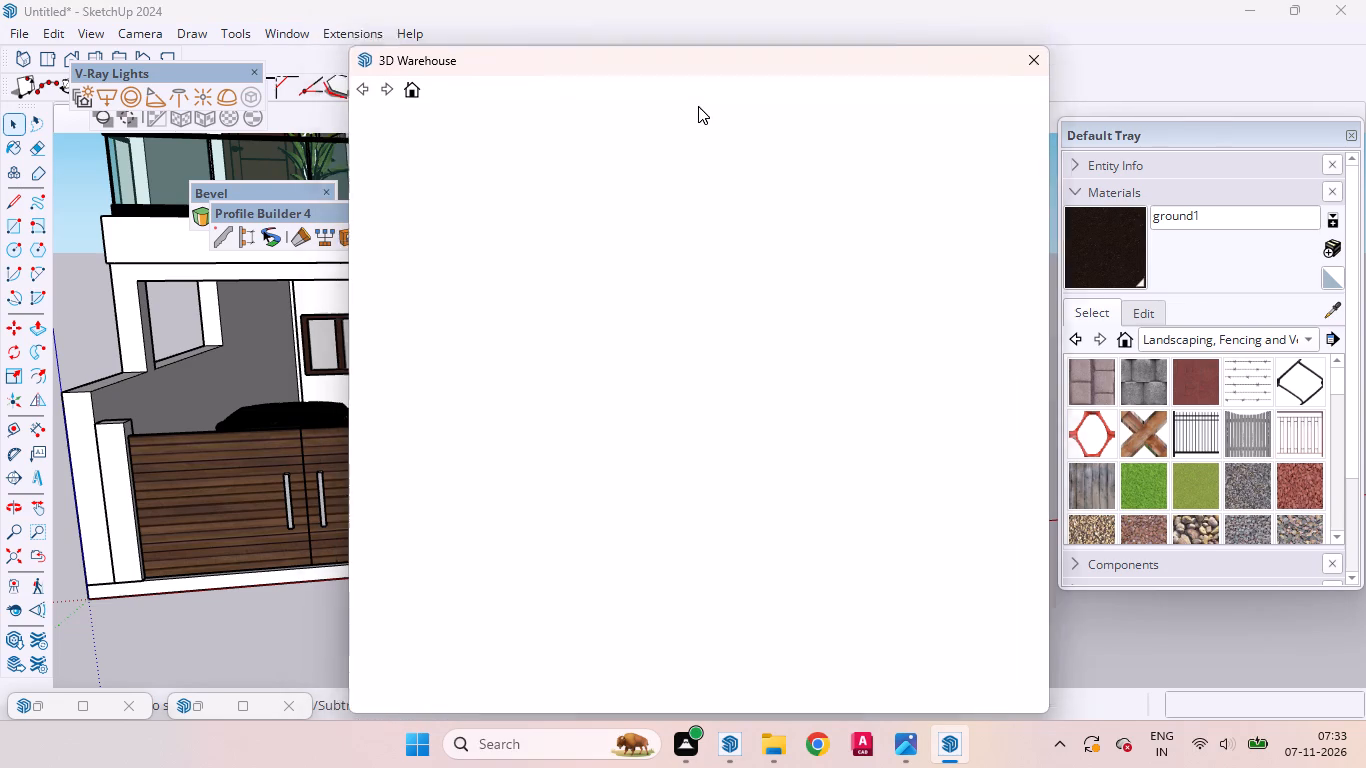
pyautogui.moveTo(698, 106); pyautogui.dragTo(633, 42)
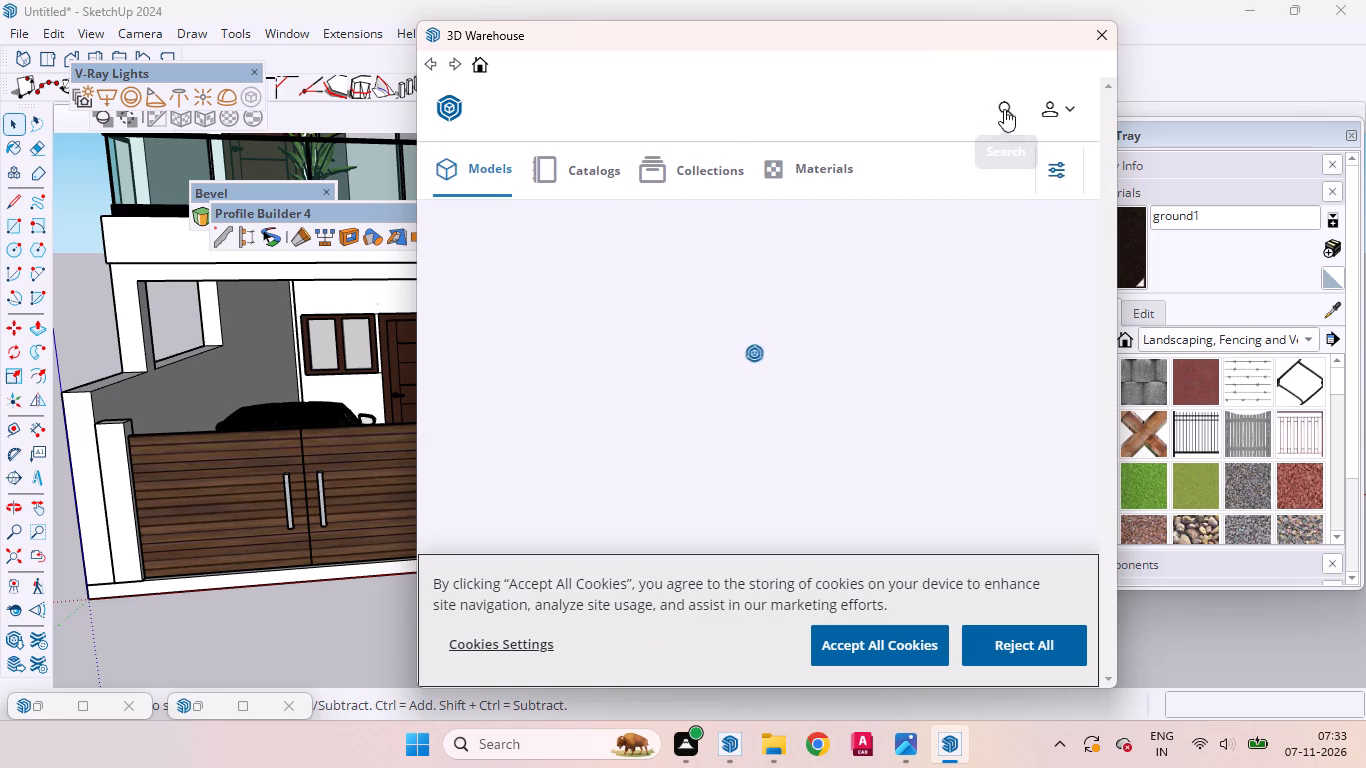
pyautogui.click(1006, 110)
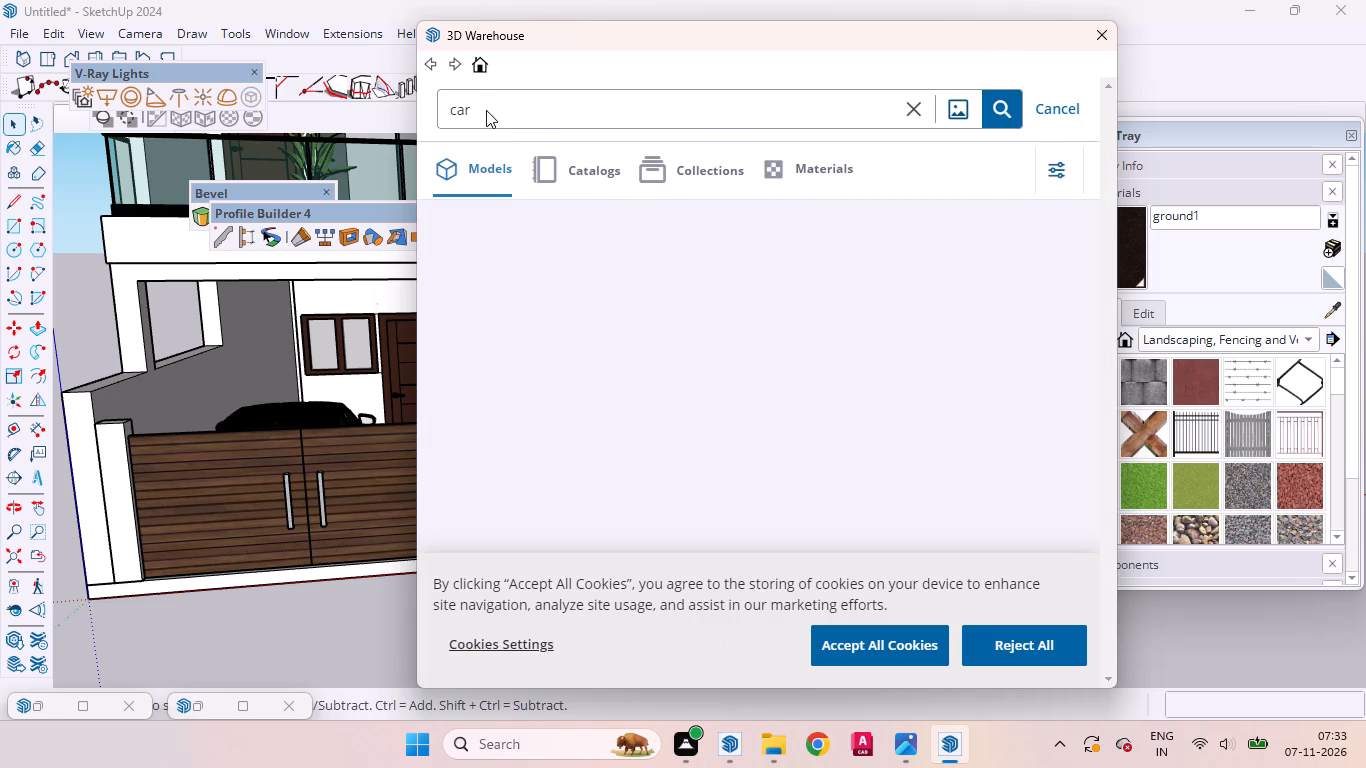
pyautogui.click(483, 107)
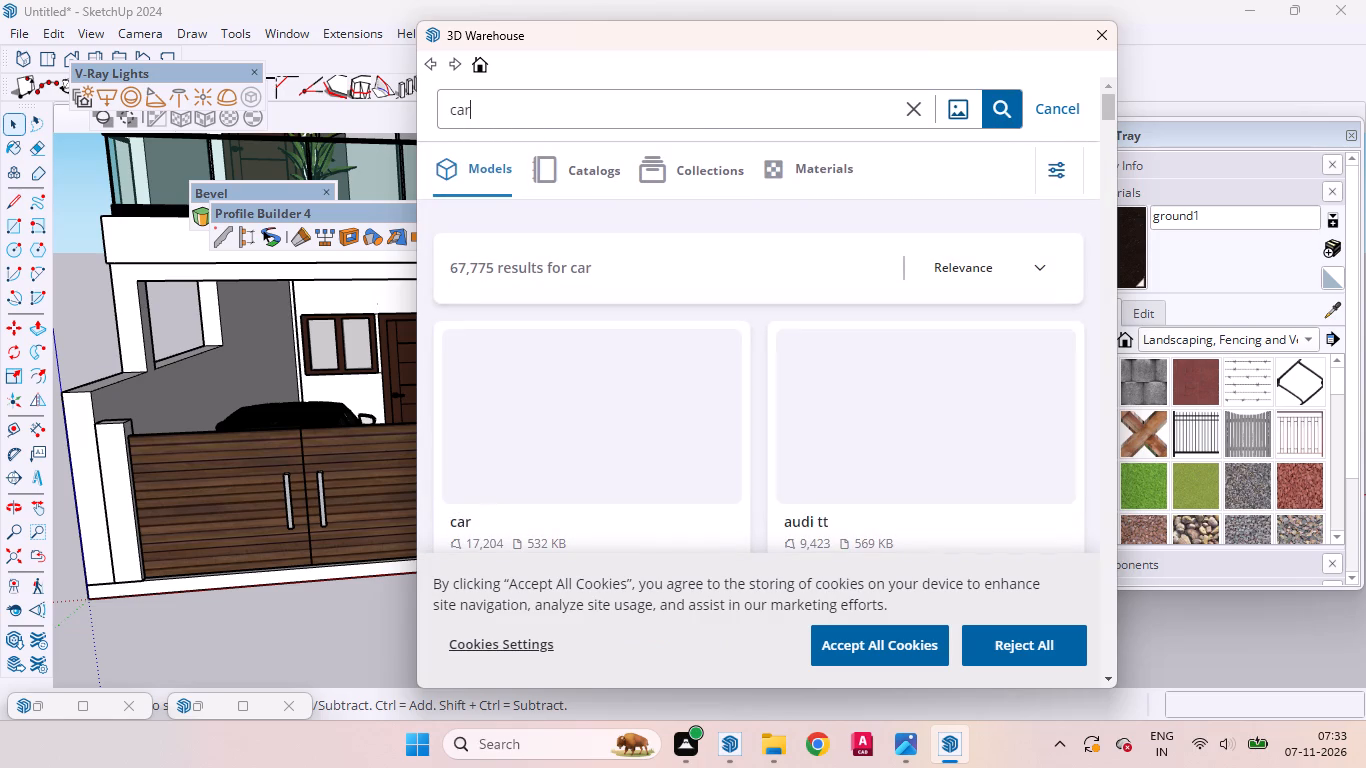
pyautogui.moveTo(483, 107); pyautogui.dragTo(432, 106)
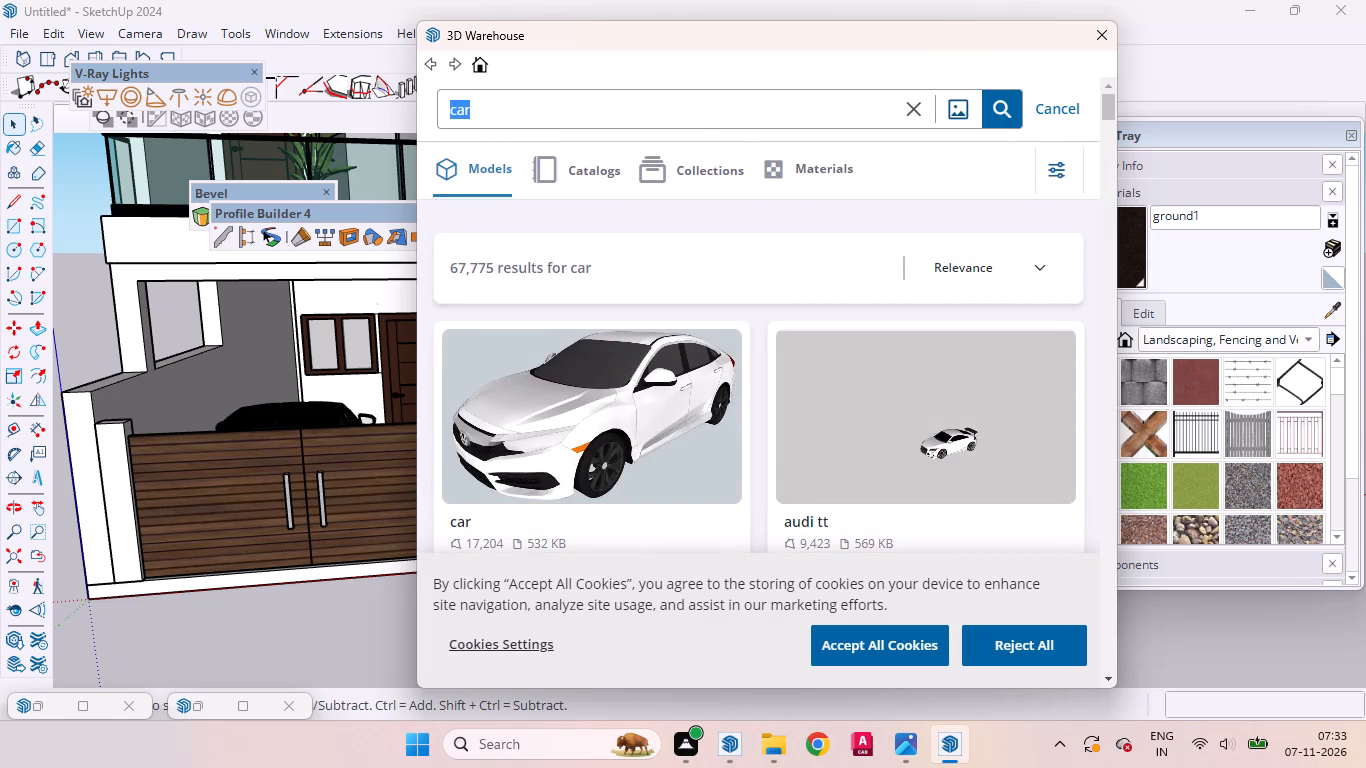
pyautogui.press('BackSpace')
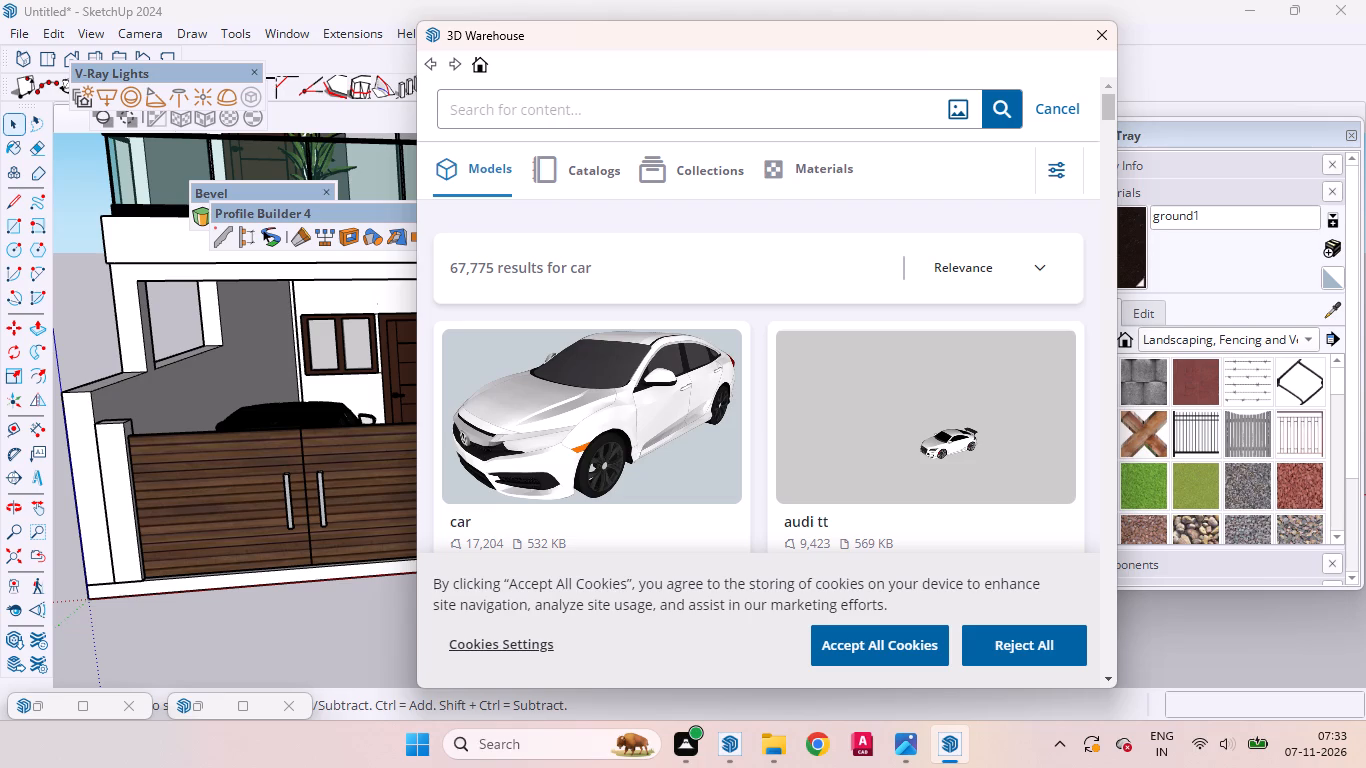
pyautogui.write('wa')
pyautogui.write('ll light')
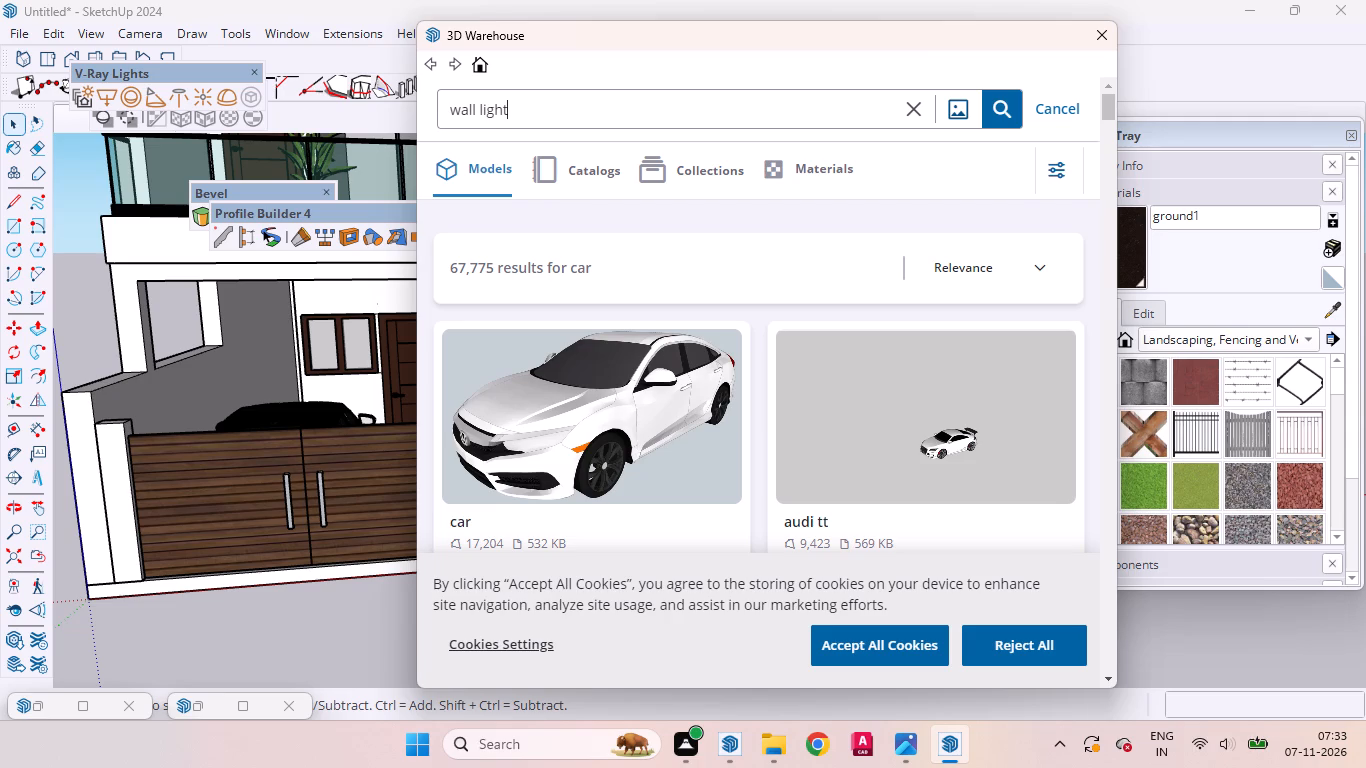
pyautogui.press('d')
pyautogui.press('BackSpace')
pyautogui.press('s')
pyautogui.press('Return')
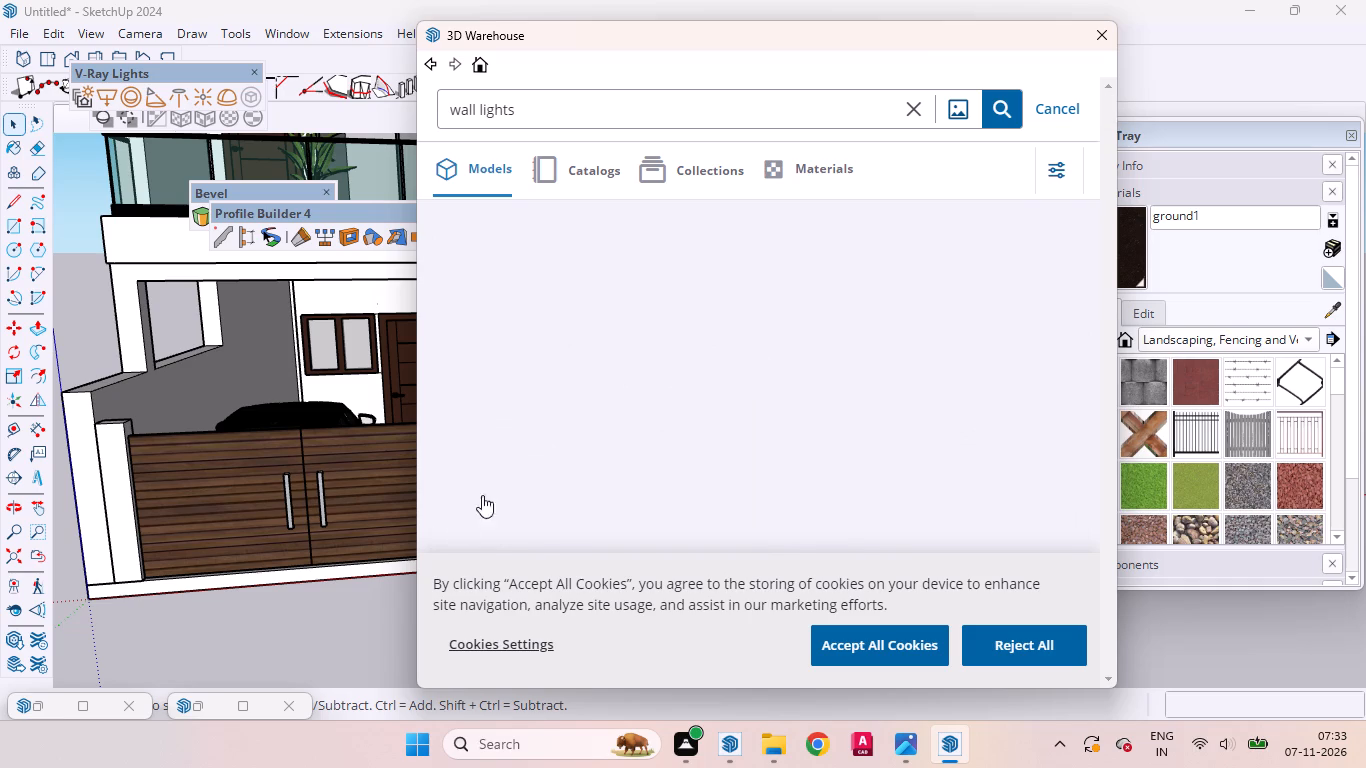
# Load the black cylindrical "wall light" model (75 KB) and place it on the front face of the boundary wall's end pillar.
pyautogui.scroll(-2, 704, 388)
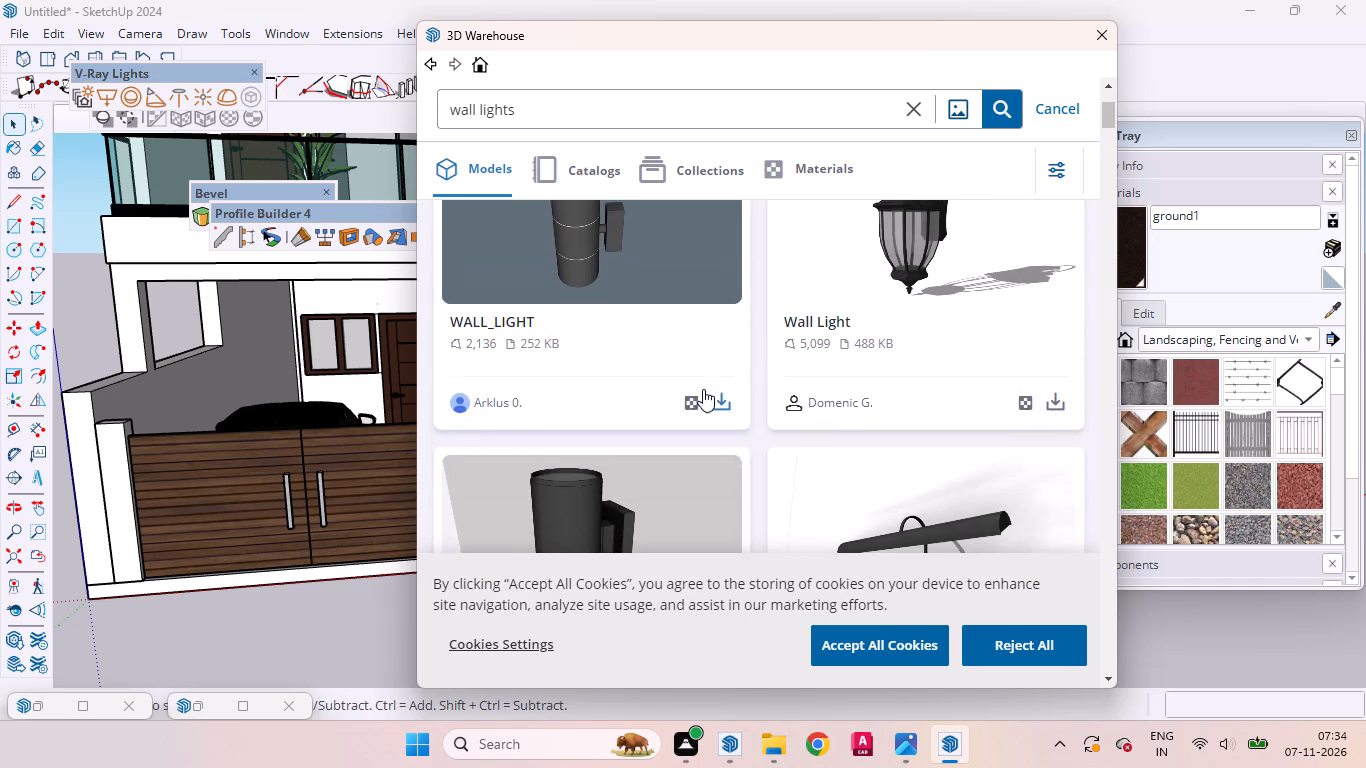
pyautogui.scroll(-2, 698, 393)
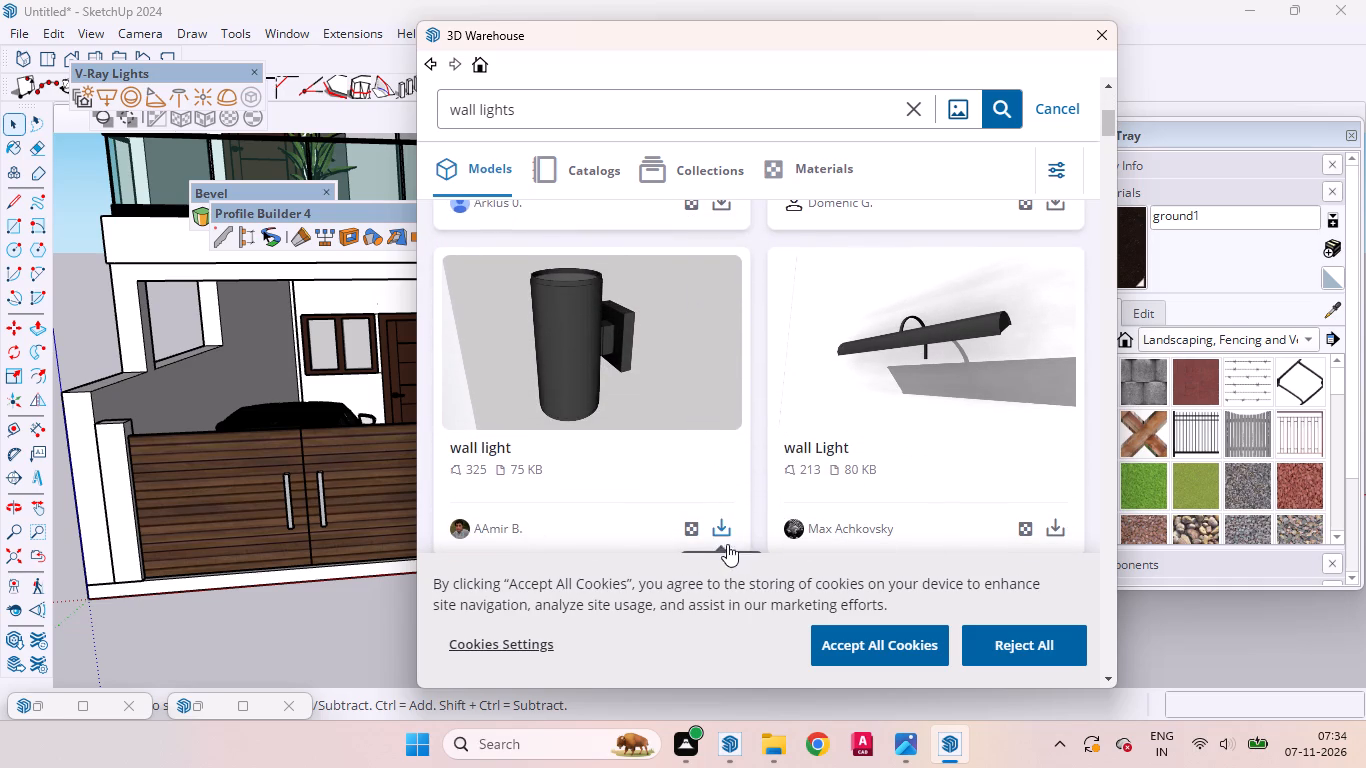
pyautogui.click(719, 528)
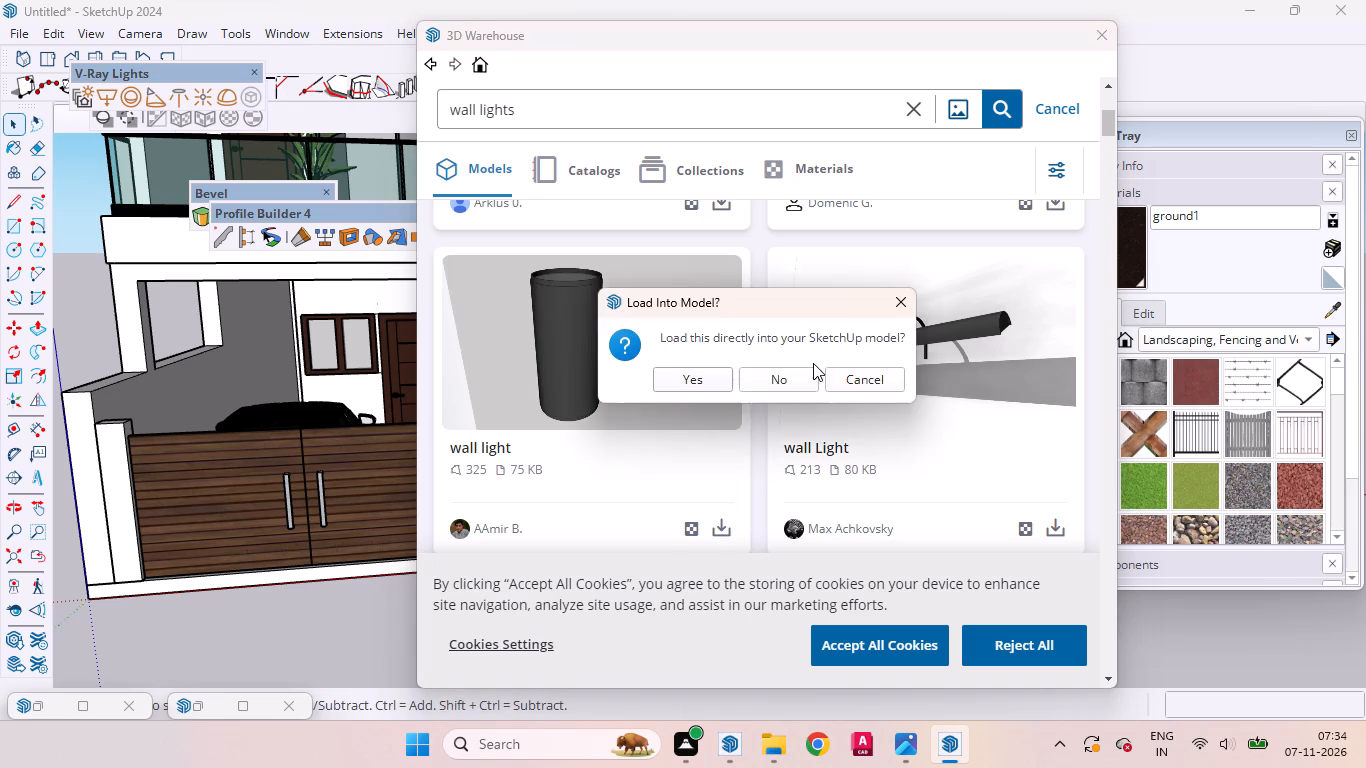
pyautogui.click(690, 375)
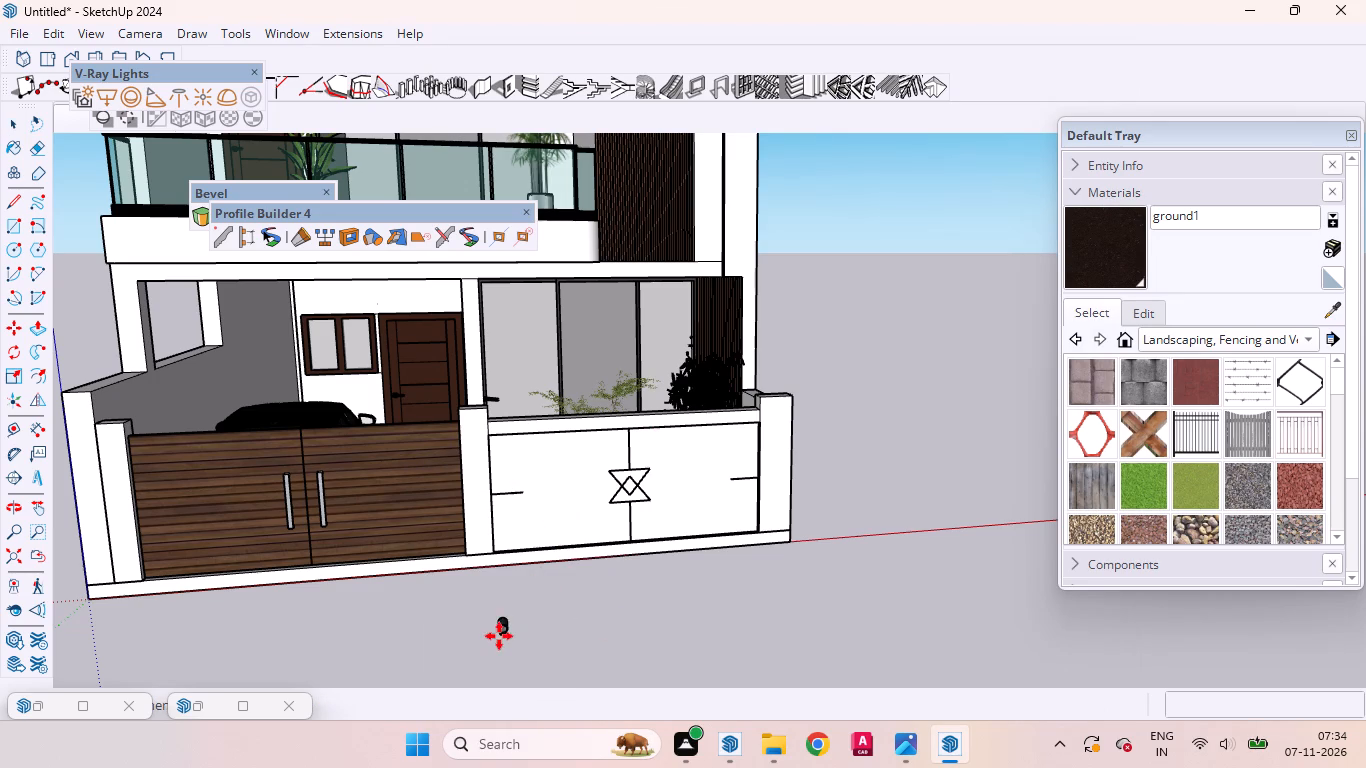
pyautogui.scroll(9, 503, 630)
pyautogui.scroll(-2, 504, 623)
pyautogui.scroll(10, 504, 623)
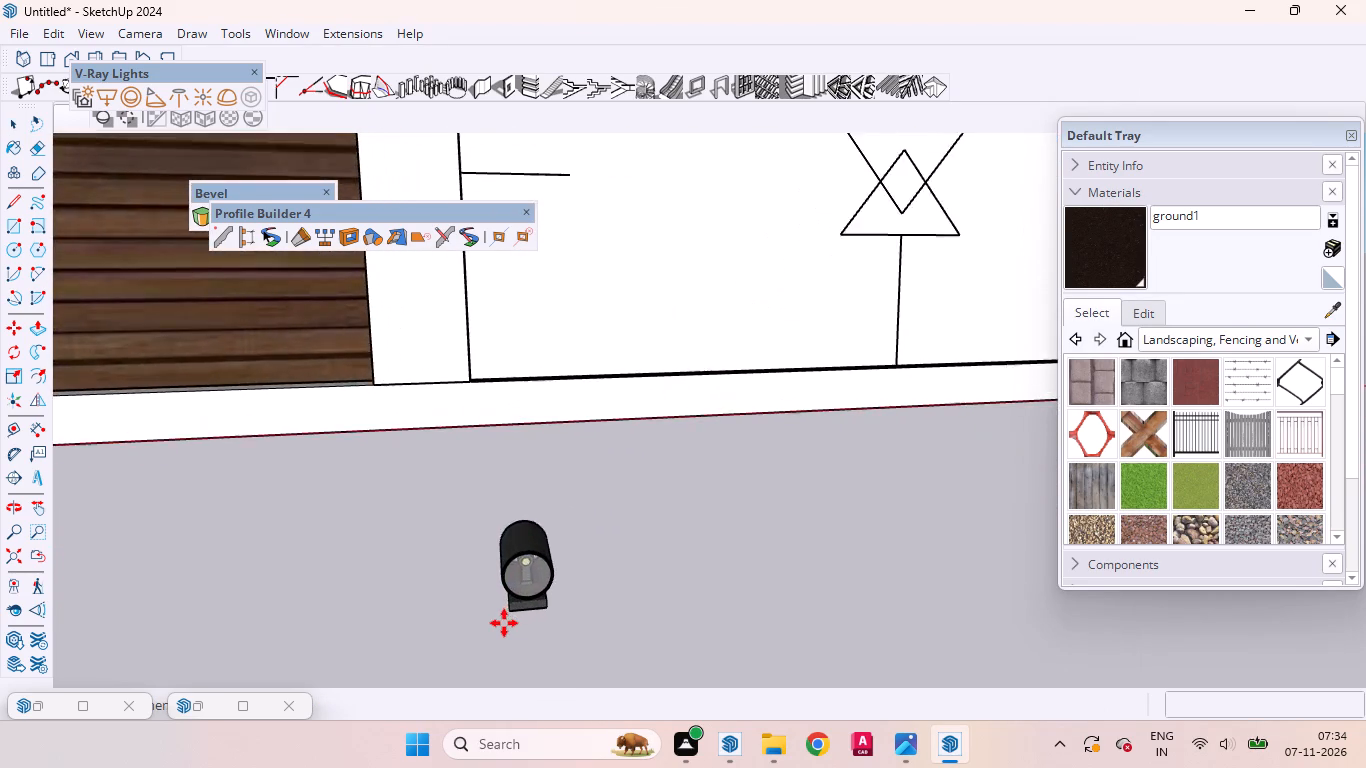
pyautogui.scroll(-8, 504, 623)
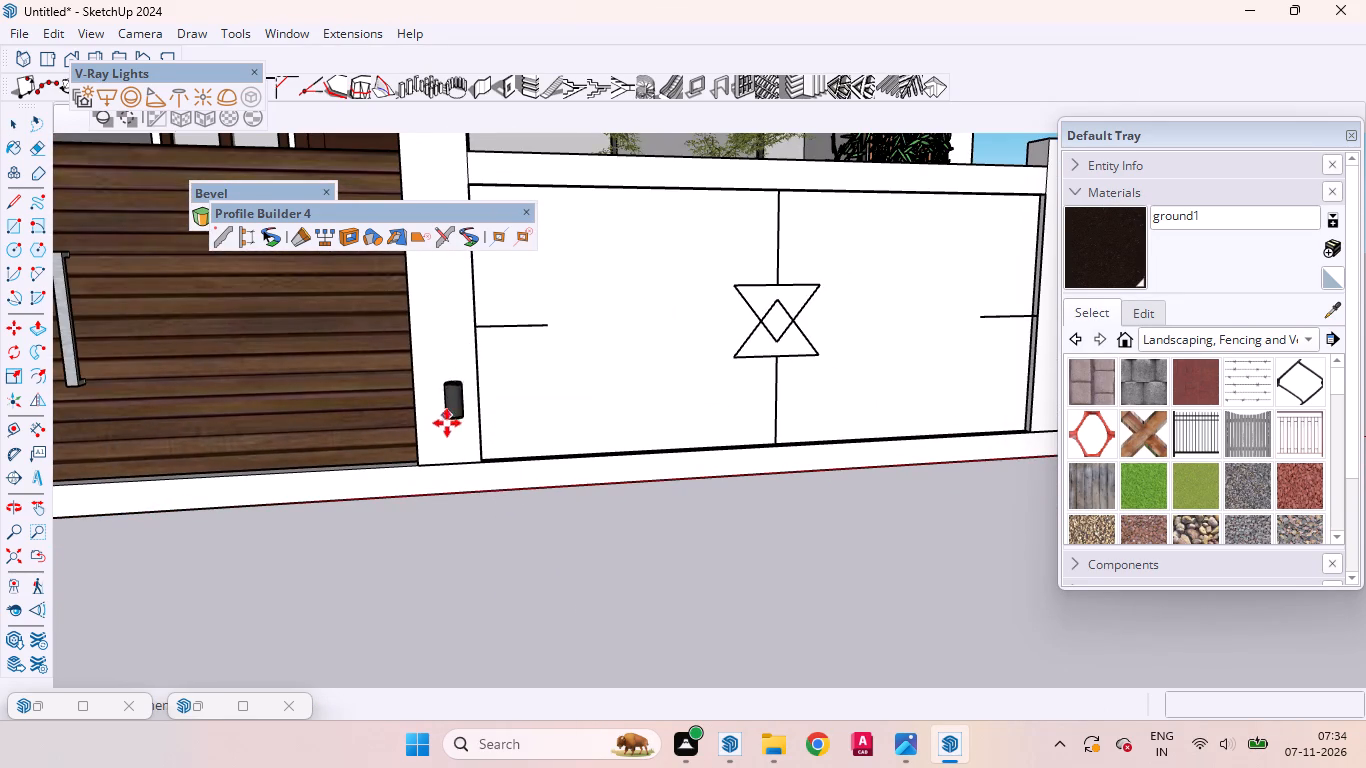
pyautogui.scroll(-6, 447, 427)
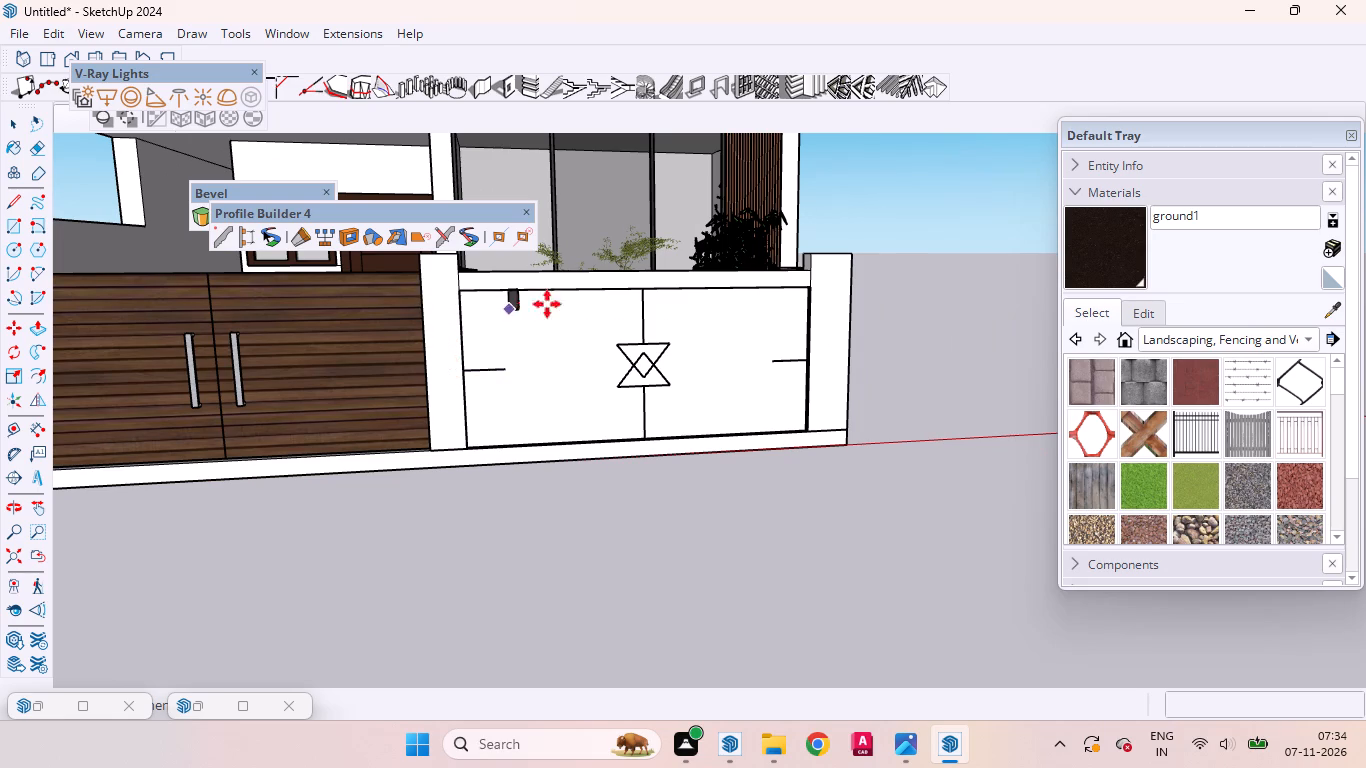
pyautogui.click(830, 325)
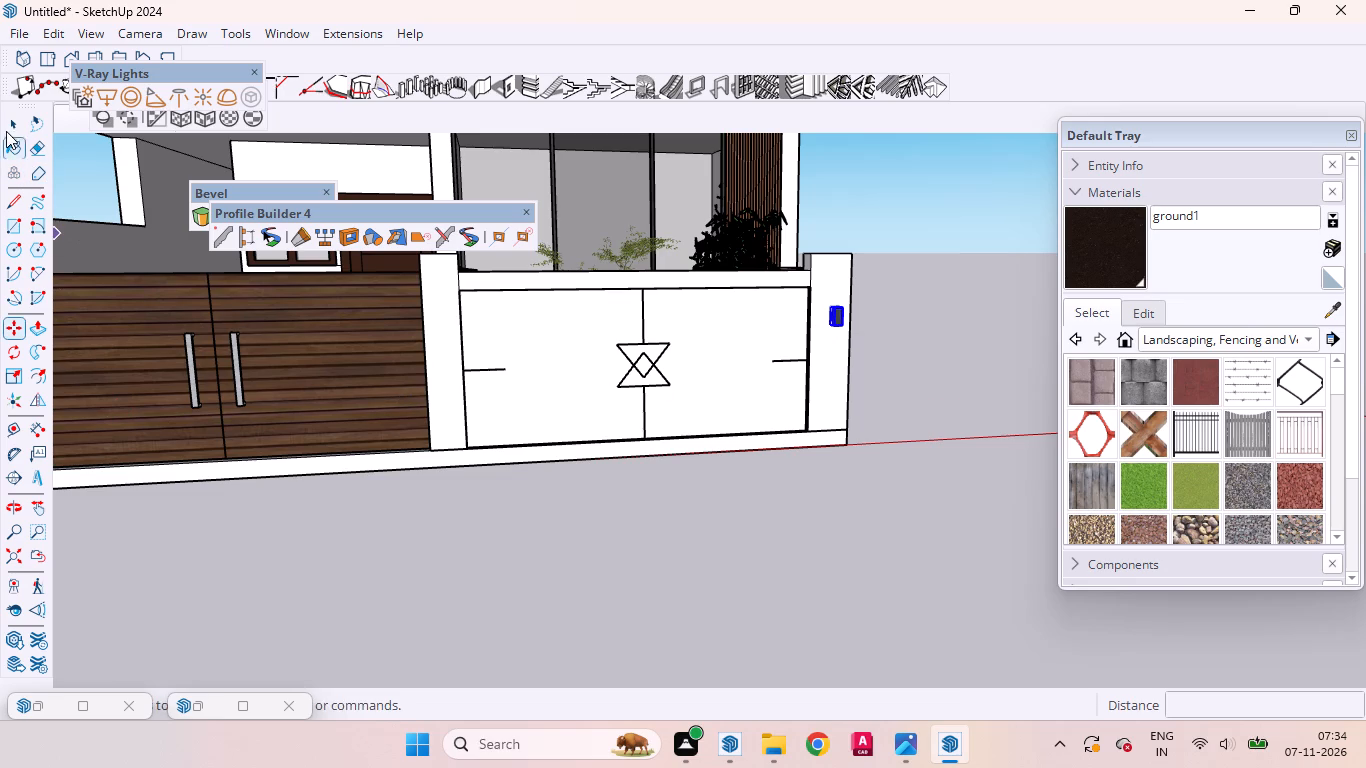
pyautogui.click(6, 128)
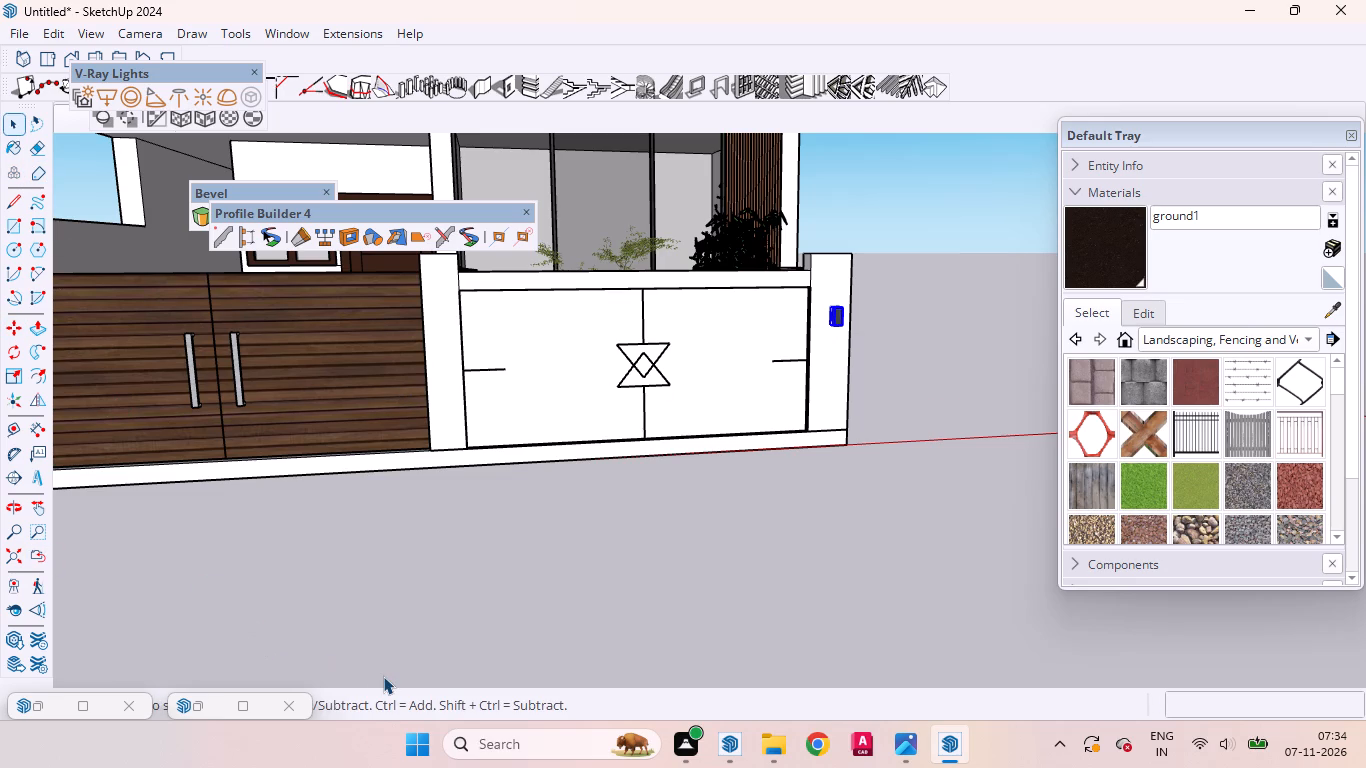
# Add a horizontal guide line 2' 9" below the top edge of the boundary-wall pillar beside the wooden gate.
pyautogui.press('t')
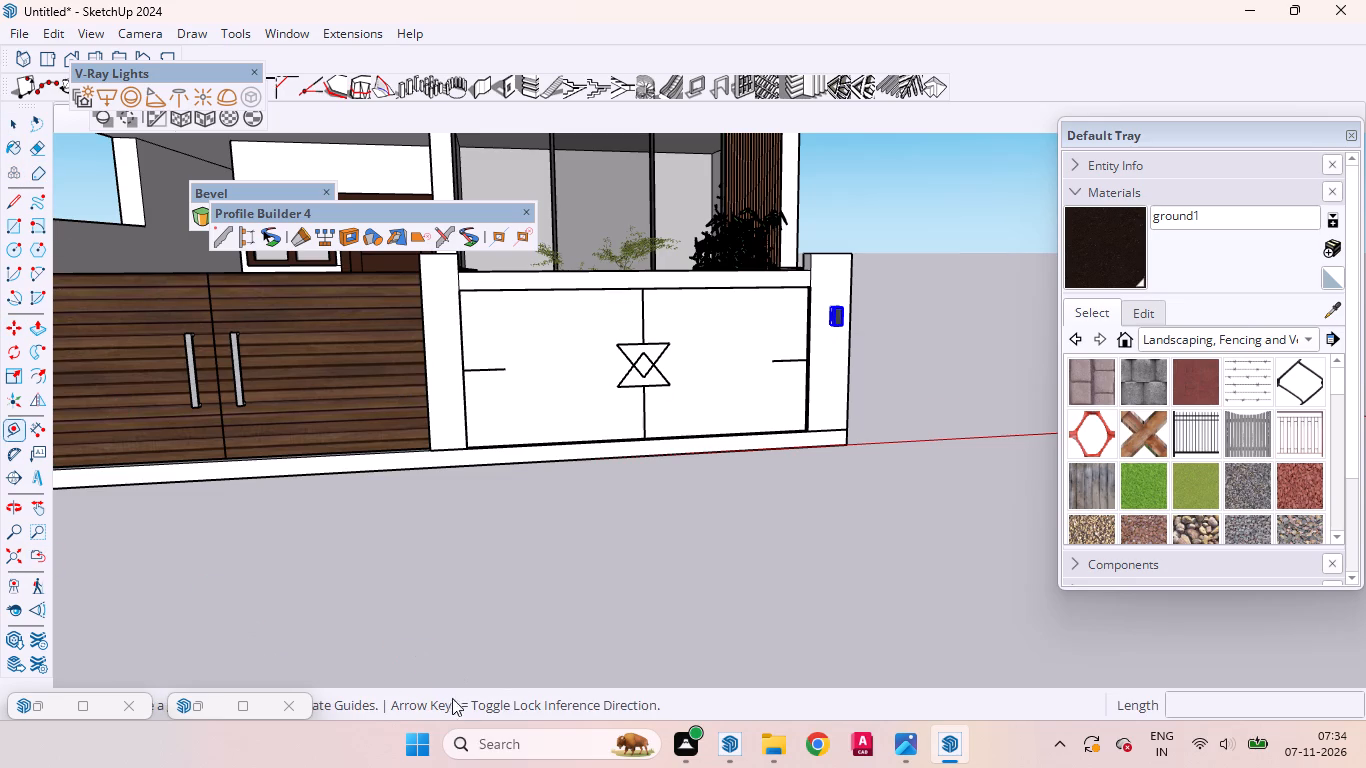
pyautogui.scroll(-4, 549, 634)
pyautogui.scroll(10, 454, 375)
pyautogui.scroll(-1, 464, 368)
pyautogui.scroll(4, 467, 365)
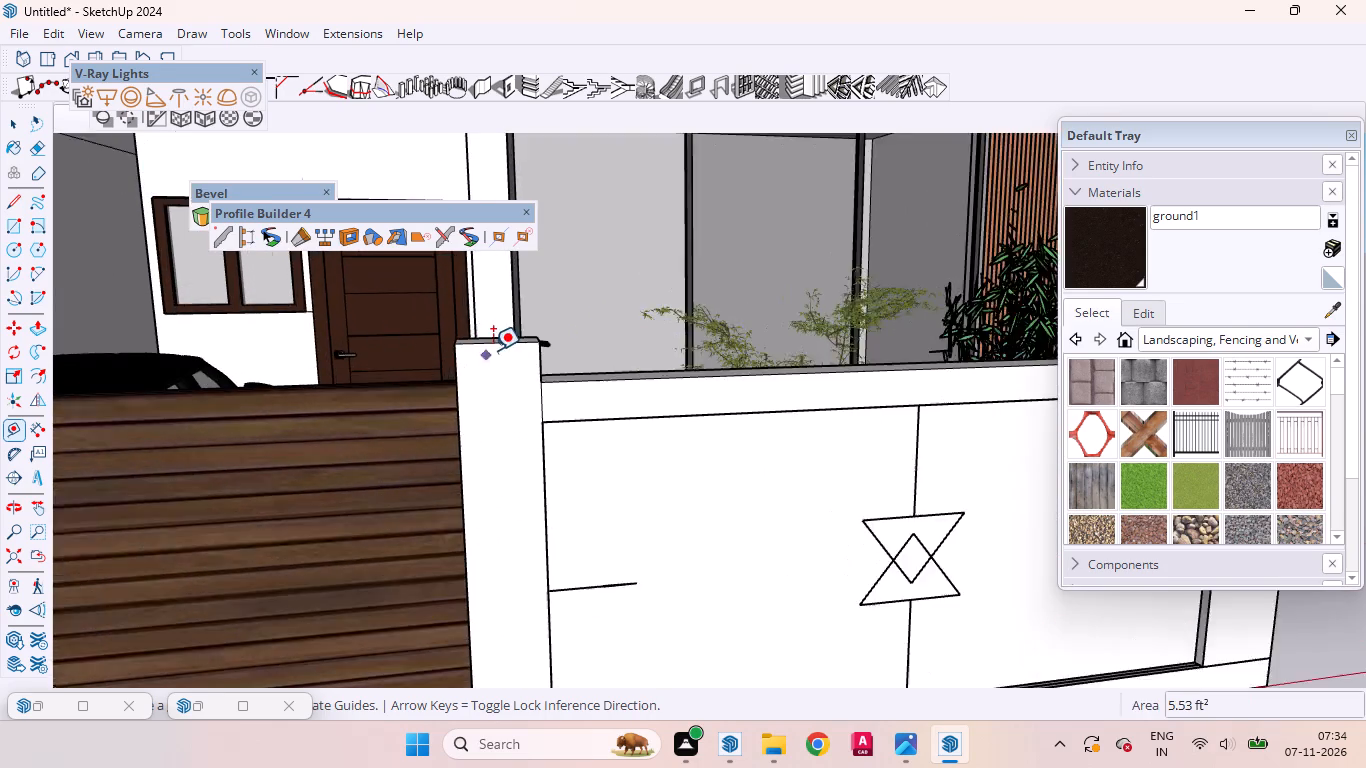
pyautogui.scroll(3, 493, 350)
pyautogui.click(493, 342)
pyautogui.scroll(-7, 513, 426)
pyautogui.scroll(1, 510, 414)
pyautogui.scroll(-3, 510, 414)
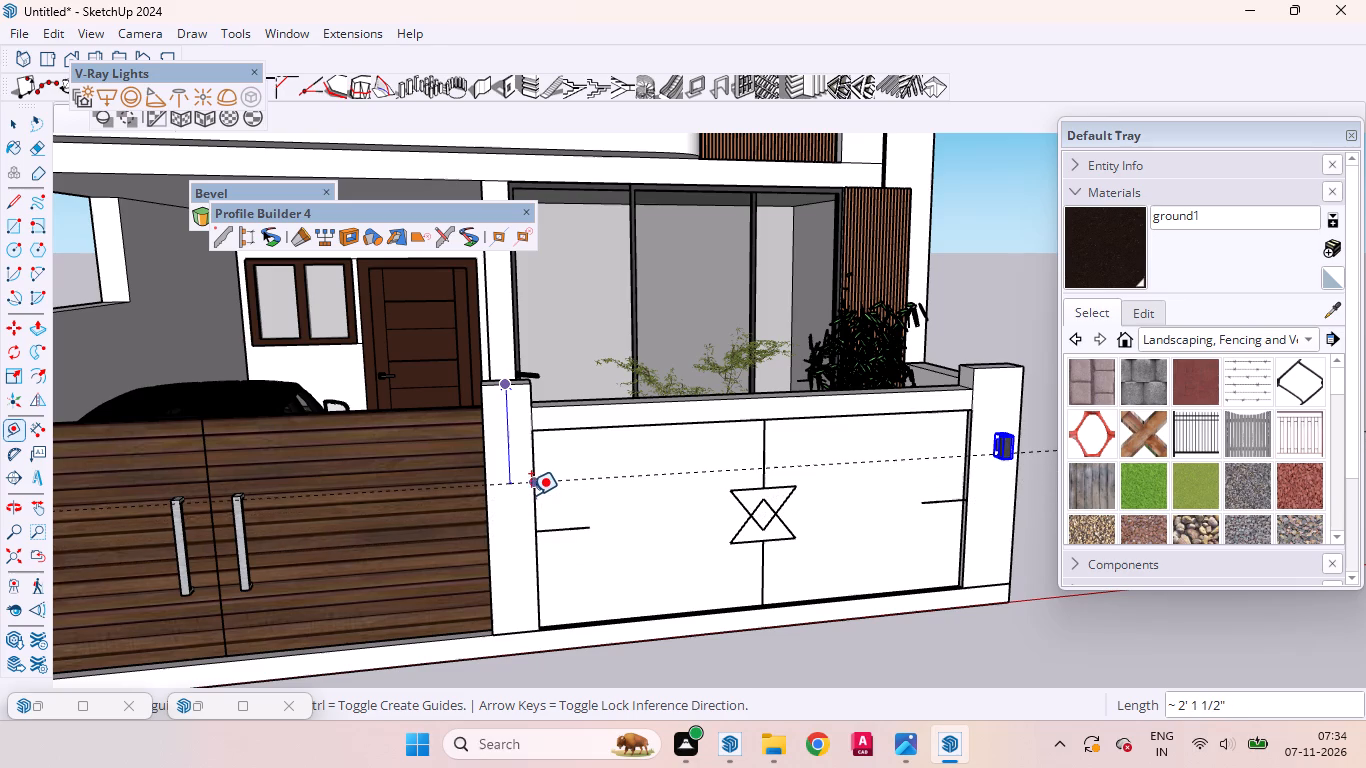
pyautogui.moveTo(530, 512); pyautogui.dragTo(337, 392, button='middle')
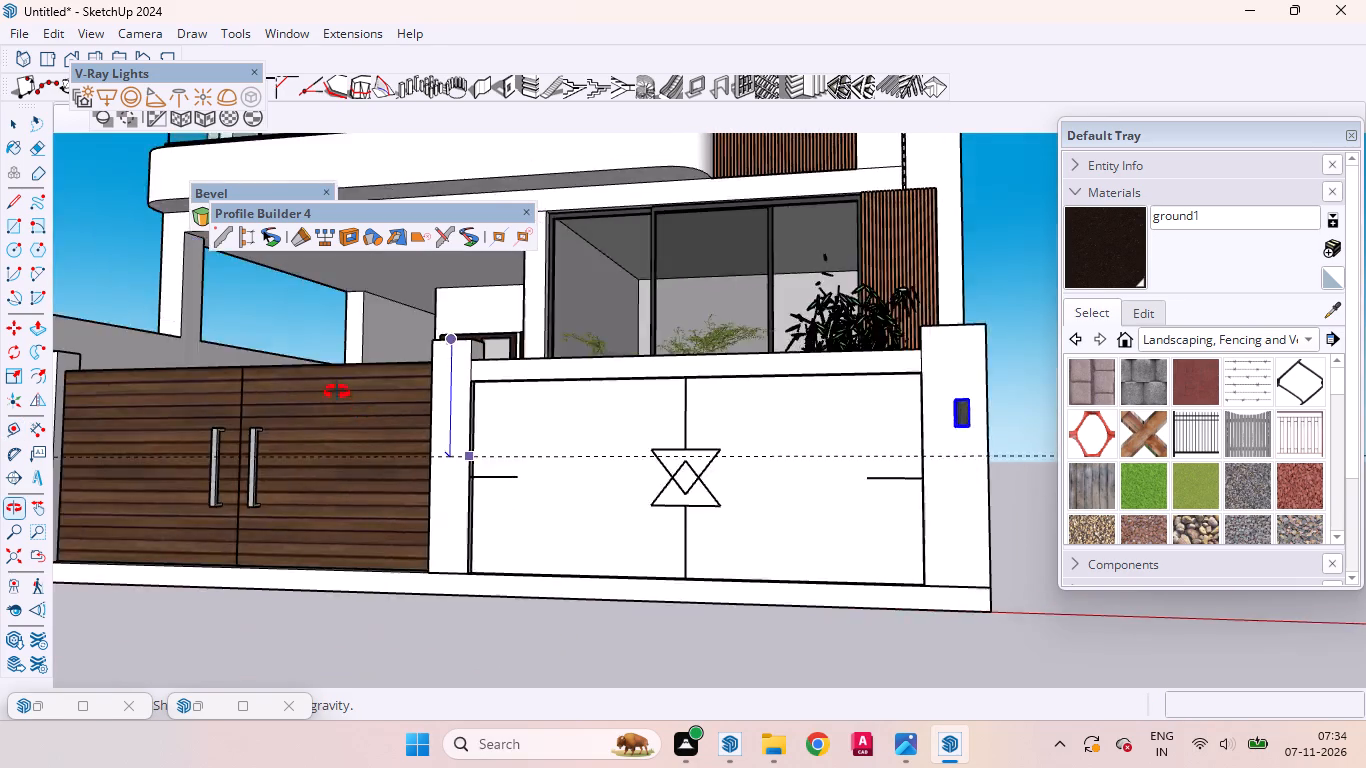
pyautogui.moveTo(337, 392); pyautogui.dragTo(462, 423, button='middle')
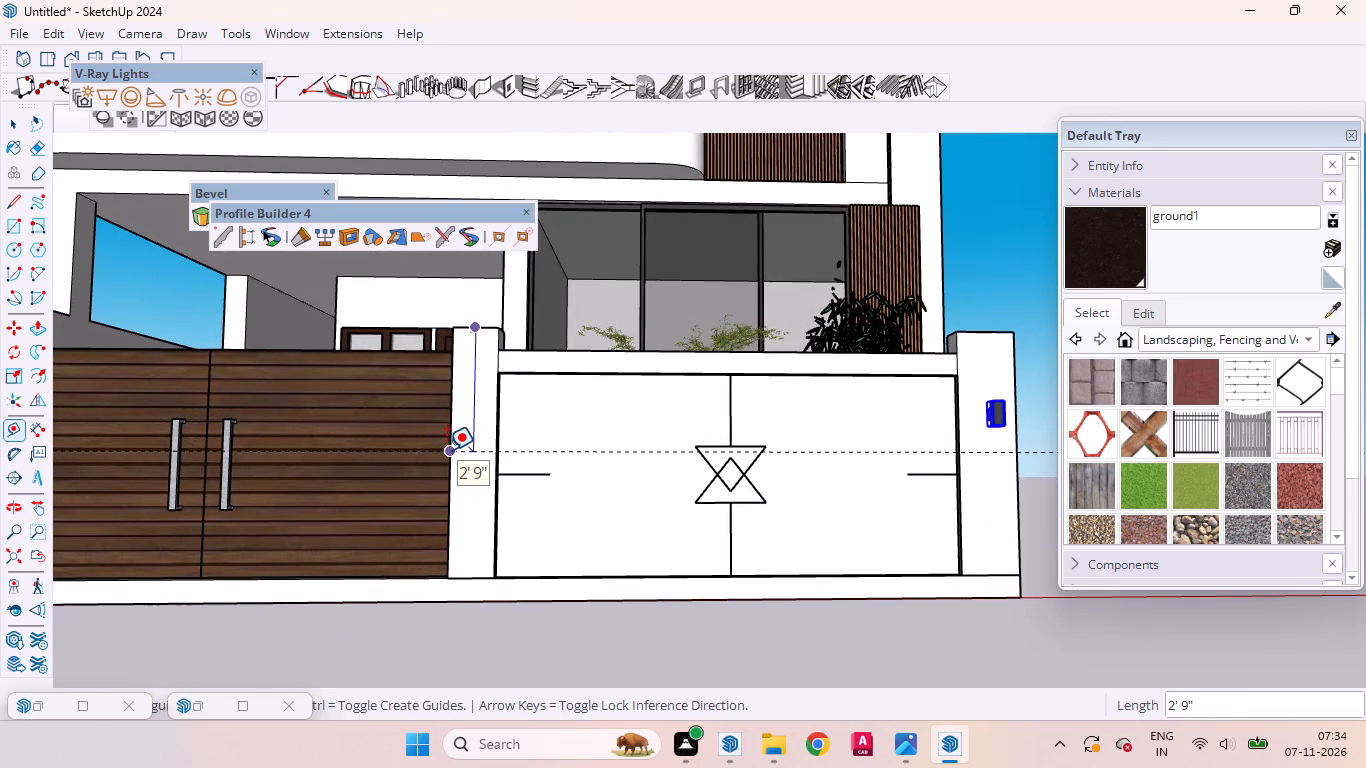
pyautogui.click(447, 450)
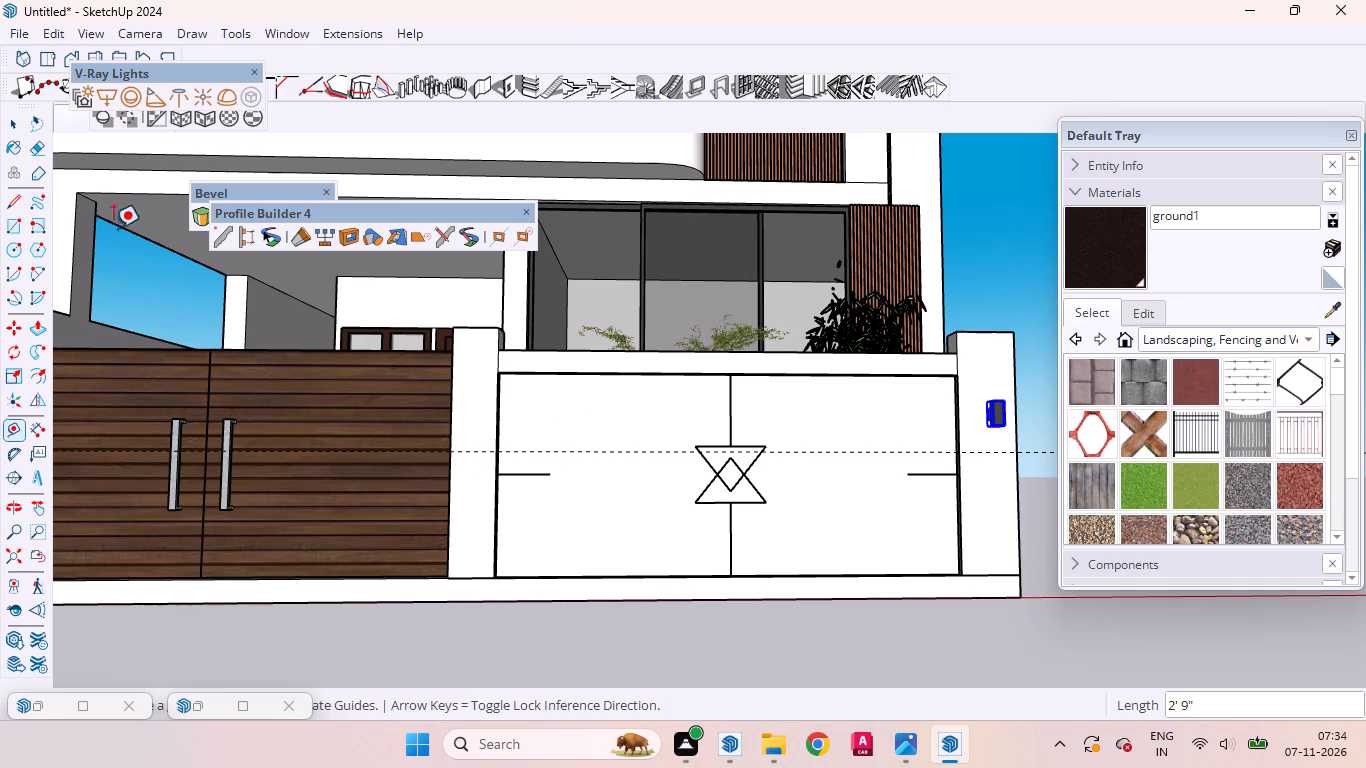
pyautogui.click(7, 128)
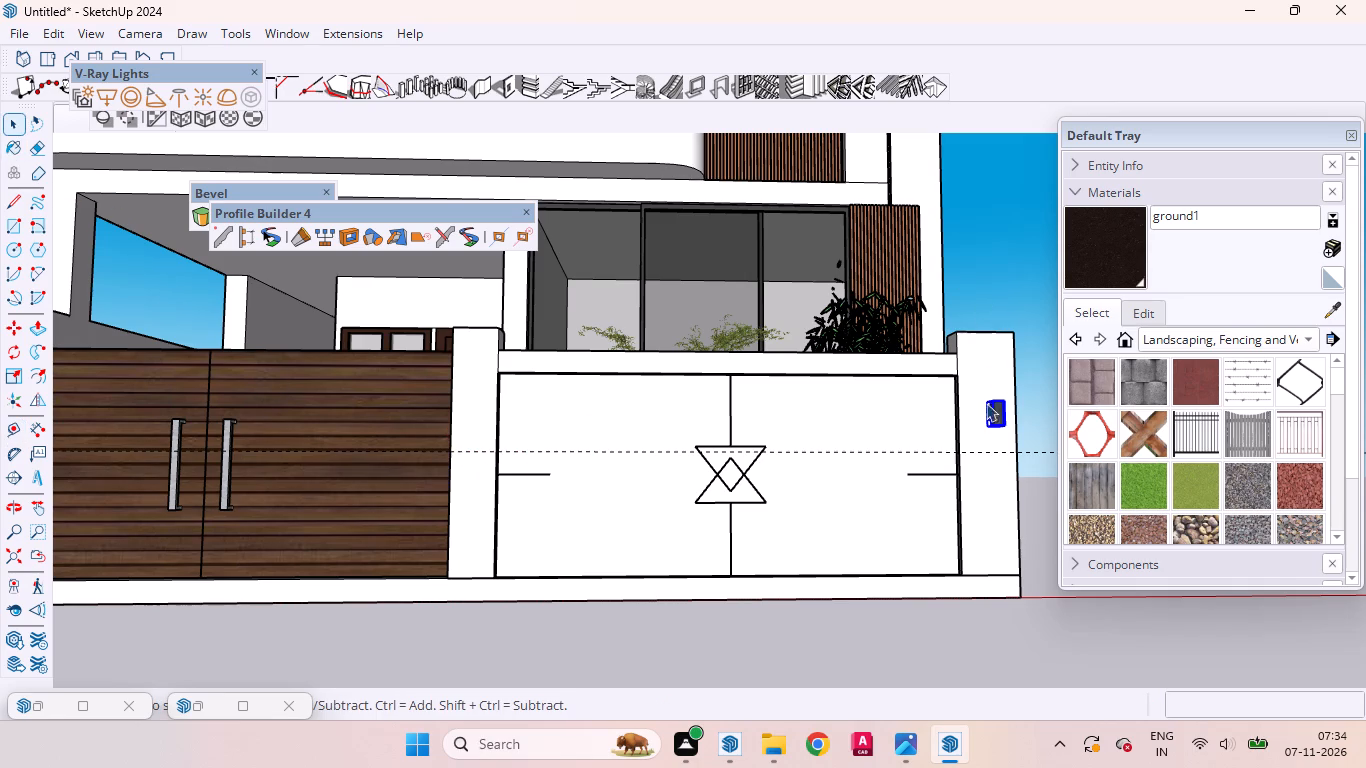
# Move the wall light on the end pillar about 4 1/2" down toward the horizontal guide line.
pyautogui.scroll(13, 987, 405)
pyautogui.moveTo(996, 448); pyautogui.dragTo(1073, 636, button='middle')
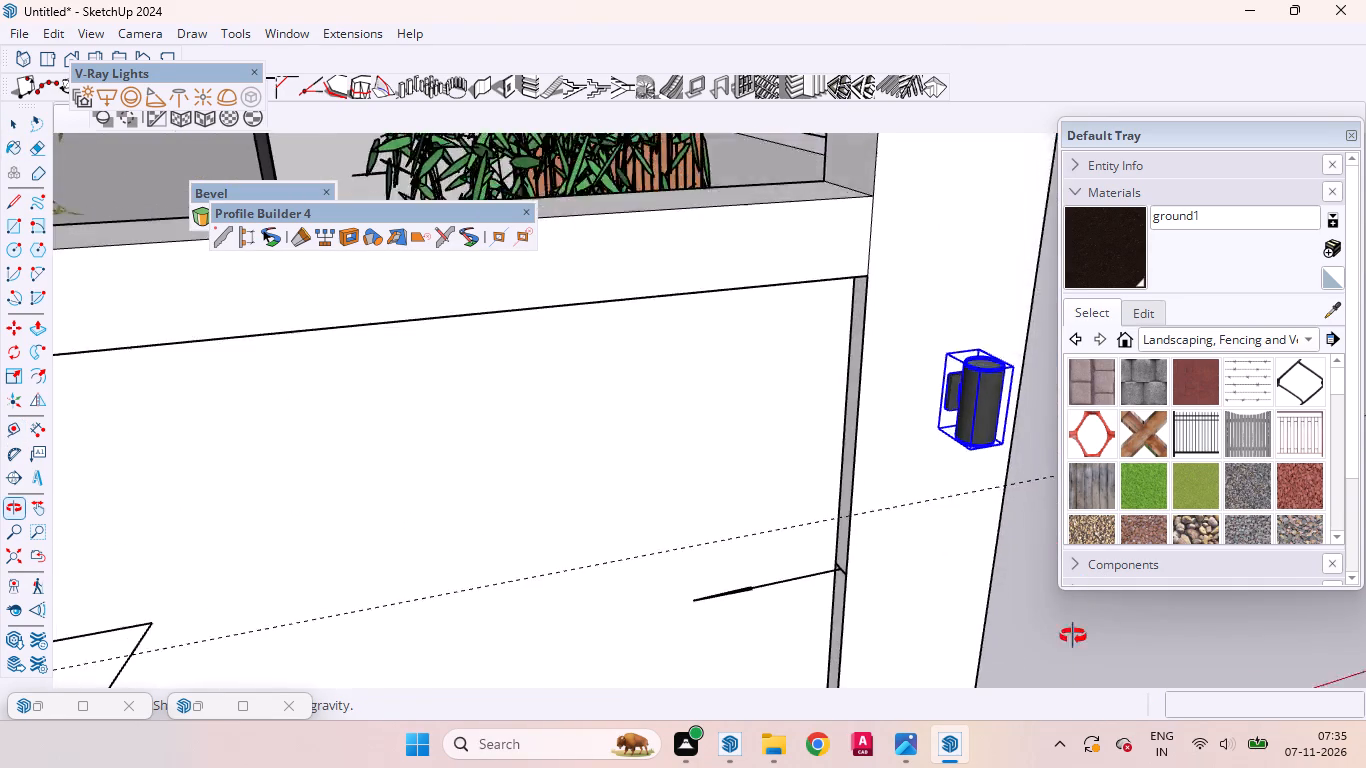
pyautogui.moveTo(1073, 636); pyautogui.dragTo(969, 670, button='middle')
pyautogui.scroll(1, 916, 627)
pyautogui.scroll(-9, 801, 497)
pyautogui.scroll(11, 858, 452)
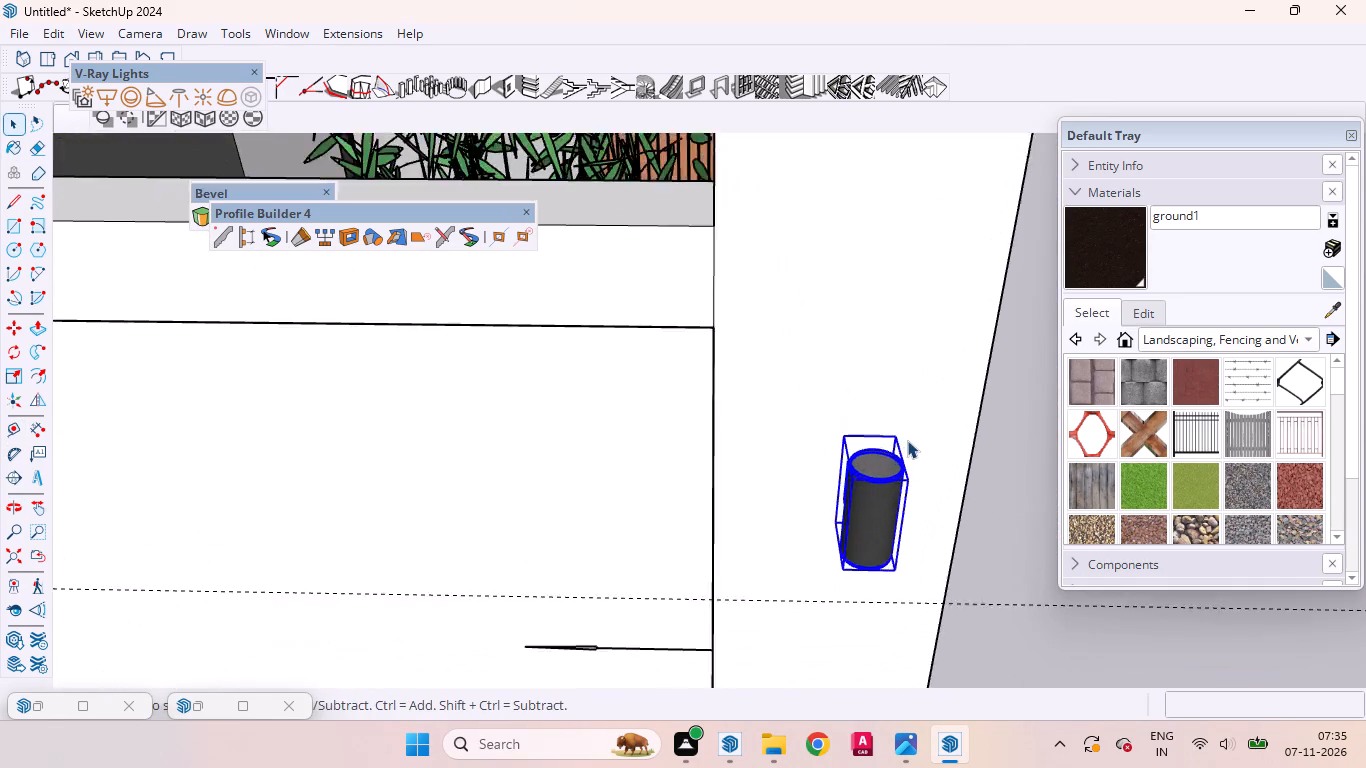
pyautogui.scroll(-1, 907, 440)
pyautogui.scroll(2, 907, 440)
pyautogui.moveTo(898, 453); pyautogui.dragTo(882, 673, button='middle')
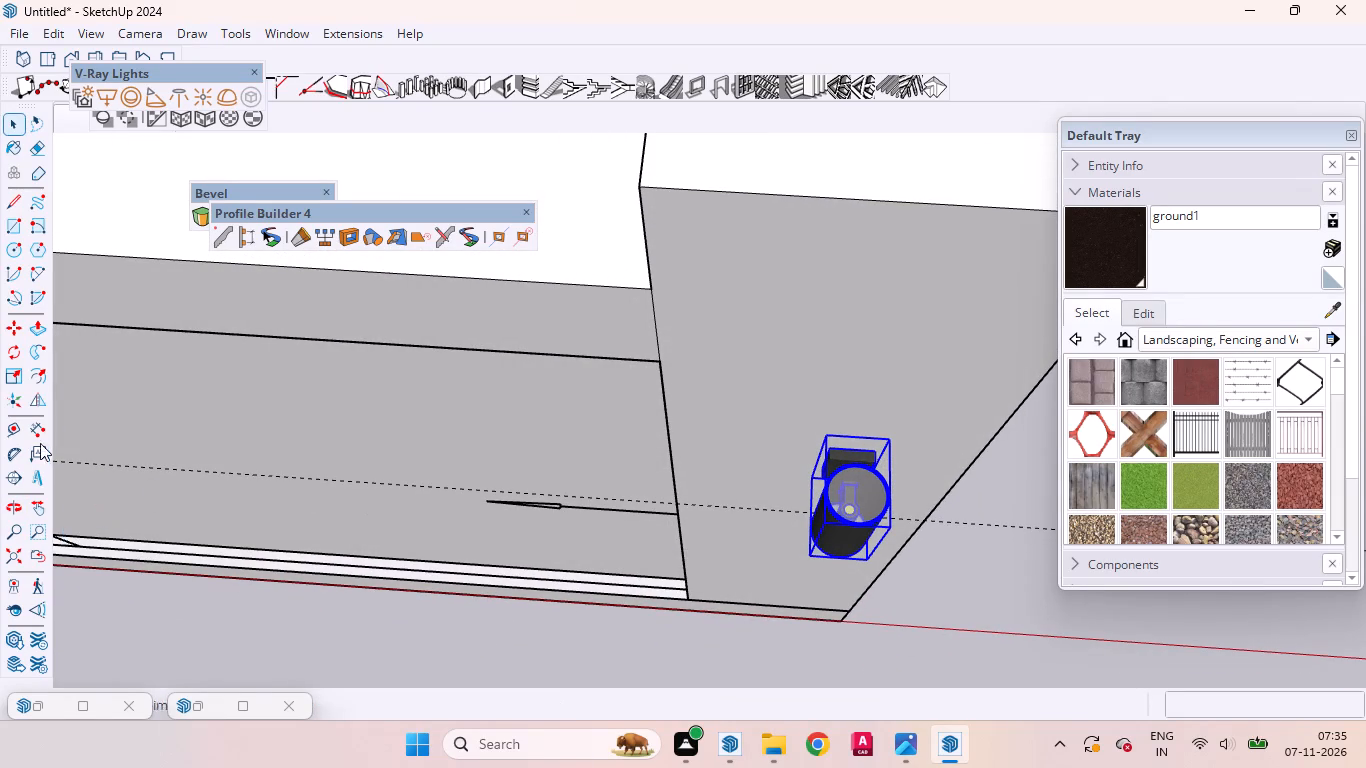
pyautogui.click(15, 324)
pyautogui.scroll(2, 793, 489)
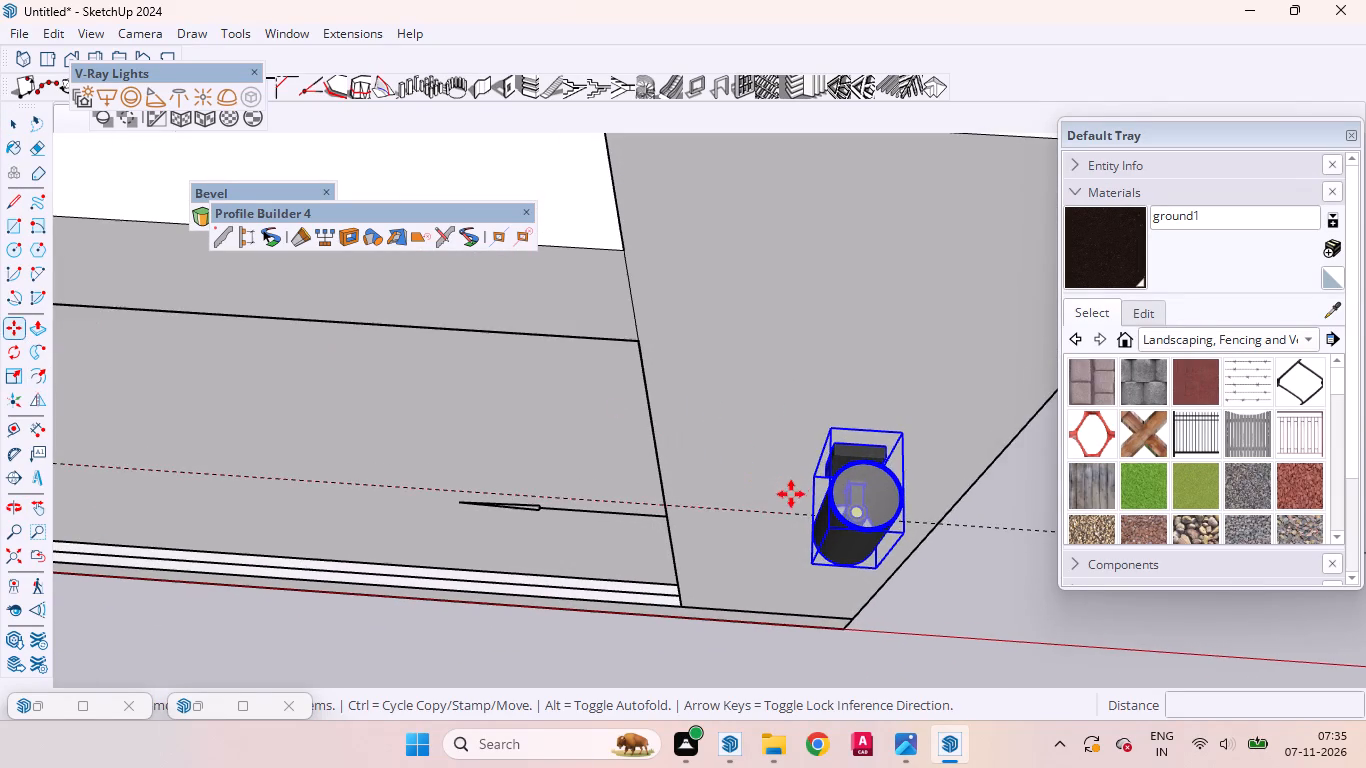
pyautogui.moveTo(791, 494); pyautogui.dragTo(773, 199, button='middle')
pyautogui.click(808, 324)
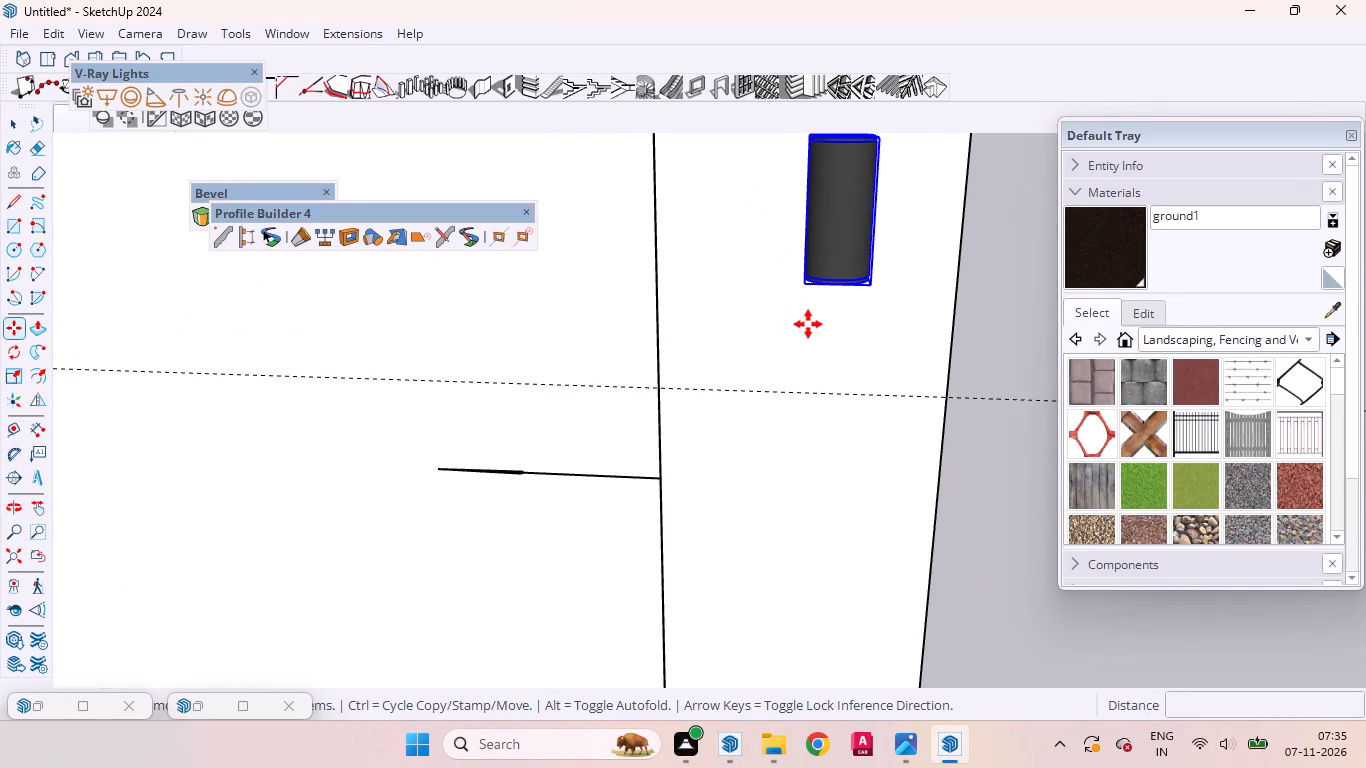
pyautogui.click(765, 386)
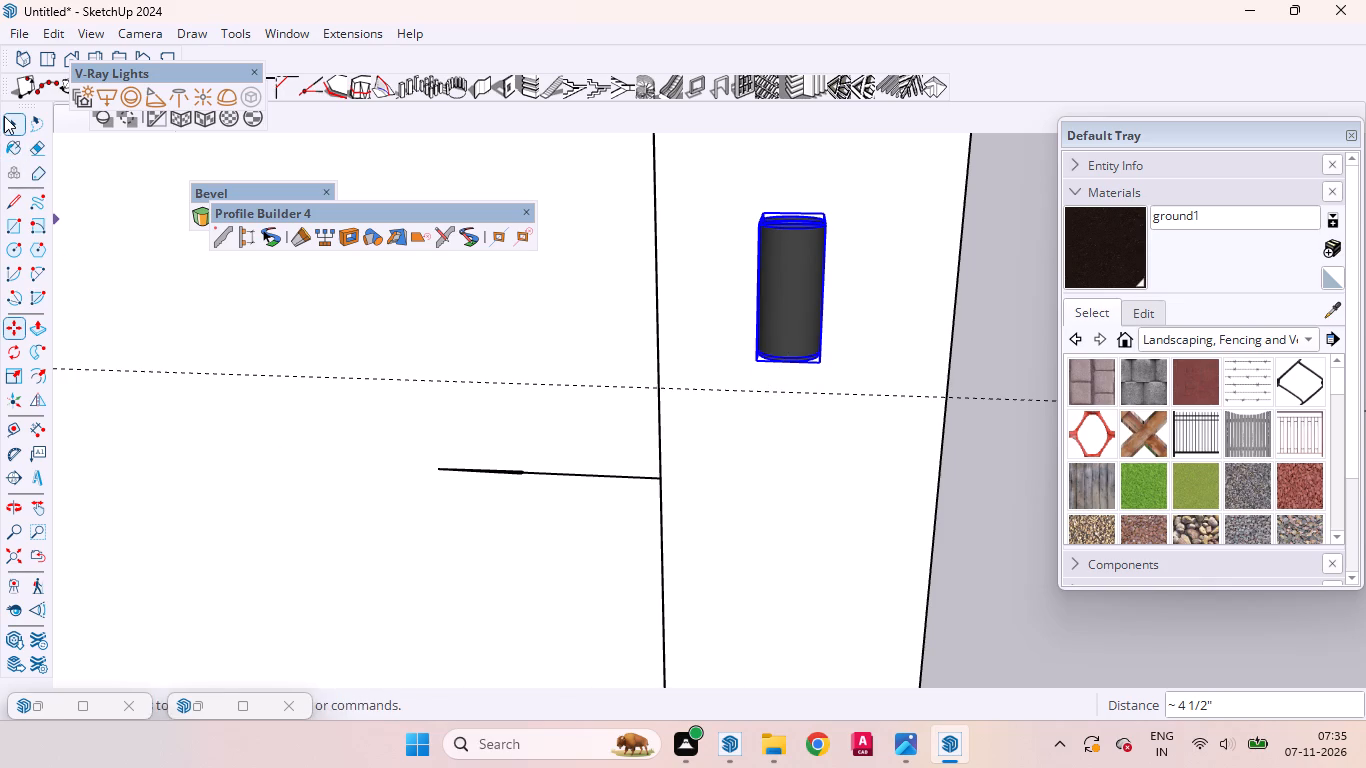
# Add a vertical guide line about 8" in from the outer edge of the boundary wall's end pillar, at its top midpoint.
pyautogui.click(4, 116)
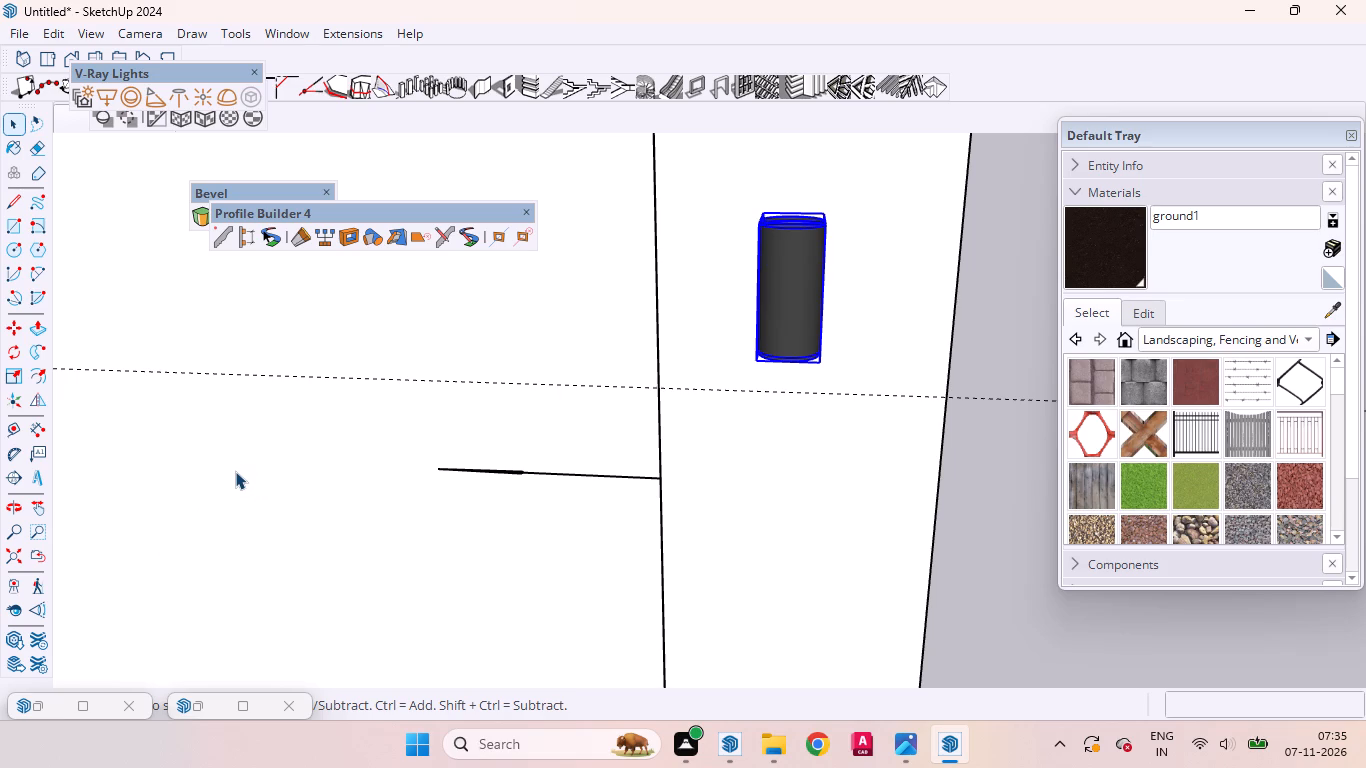
pyautogui.scroll(-1, 359, 483)
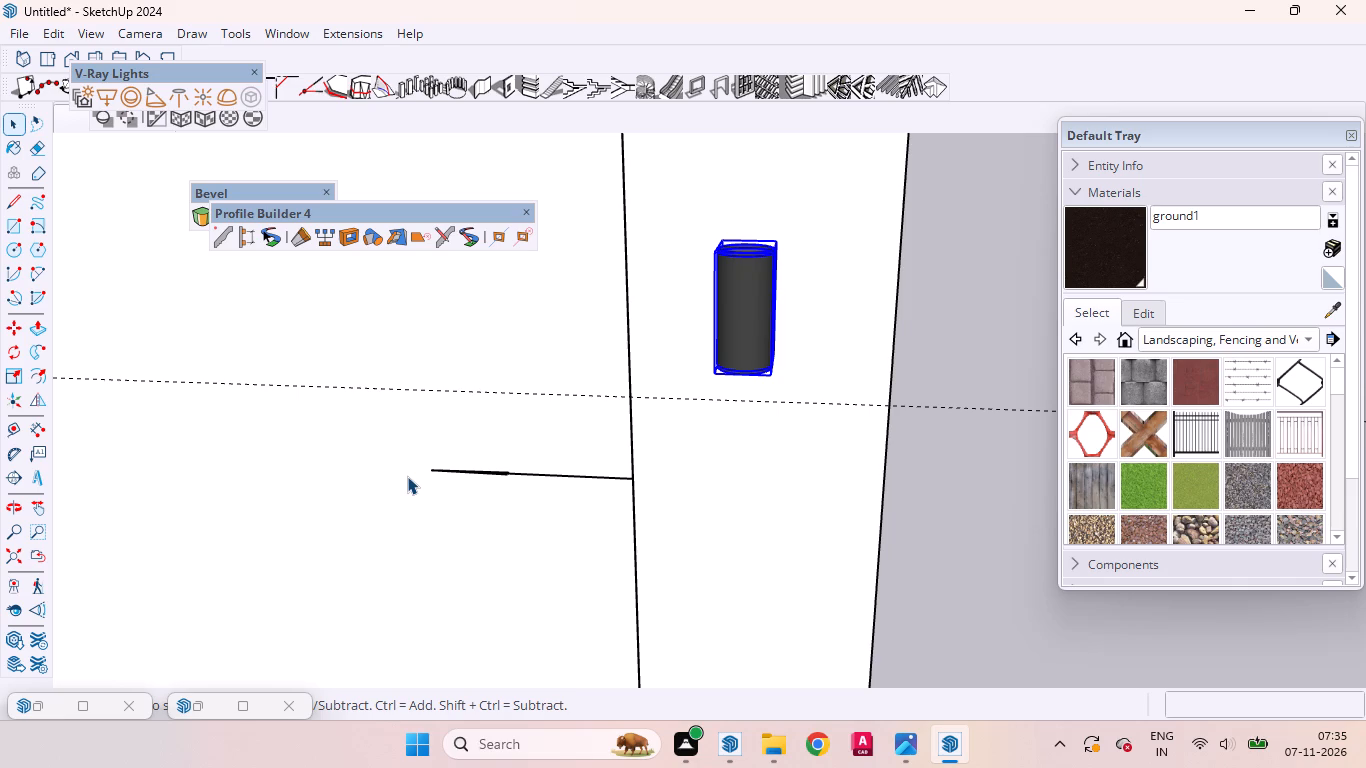
pyautogui.press('t')
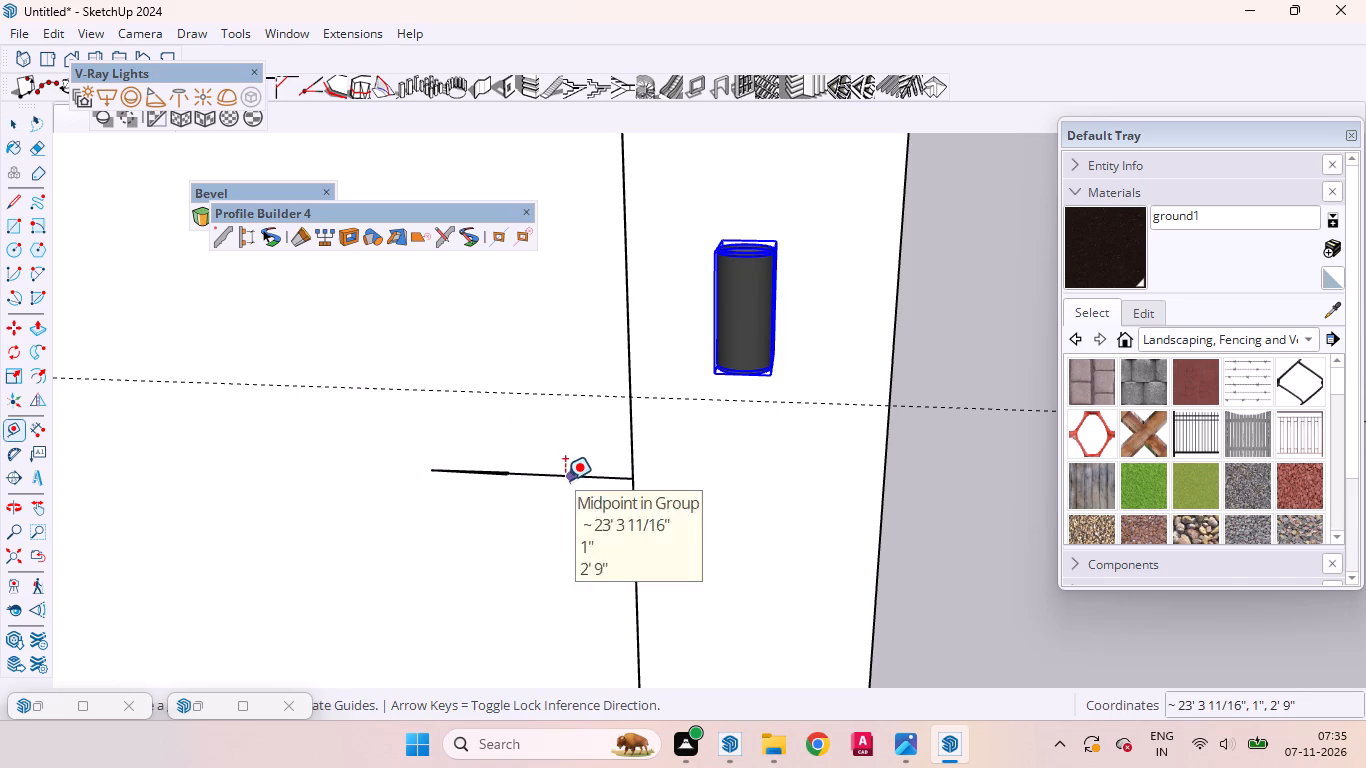
pyautogui.scroll(-9, 756, 519)
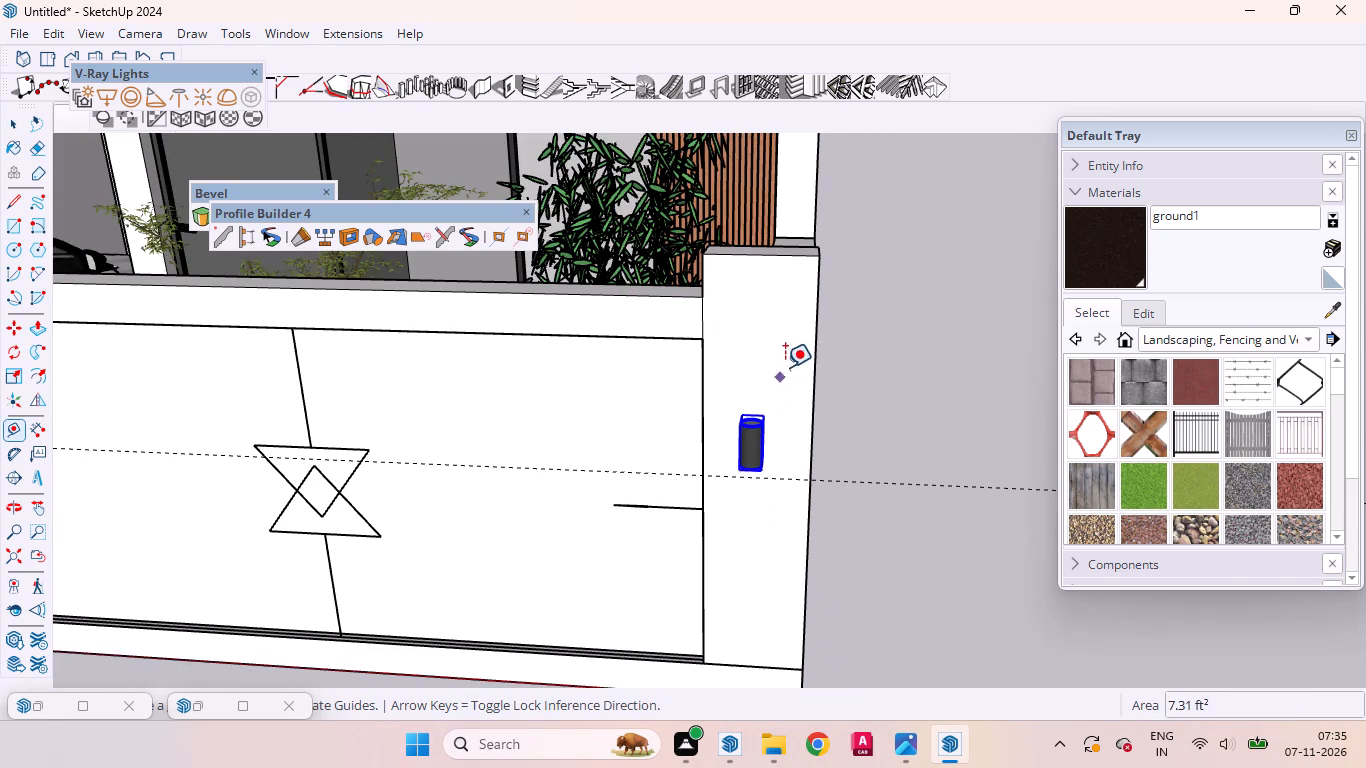
pyautogui.click(811, 334)
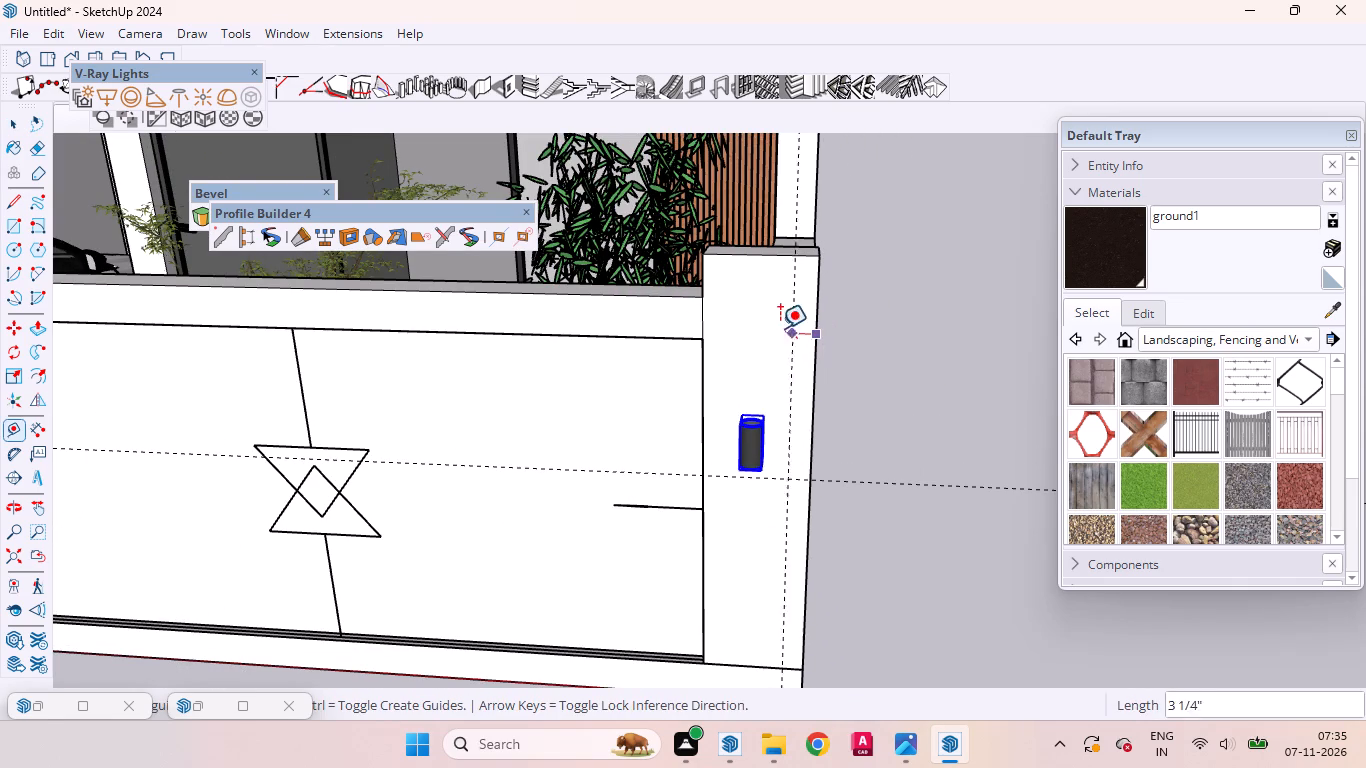
pyautogui.click(754, 256)
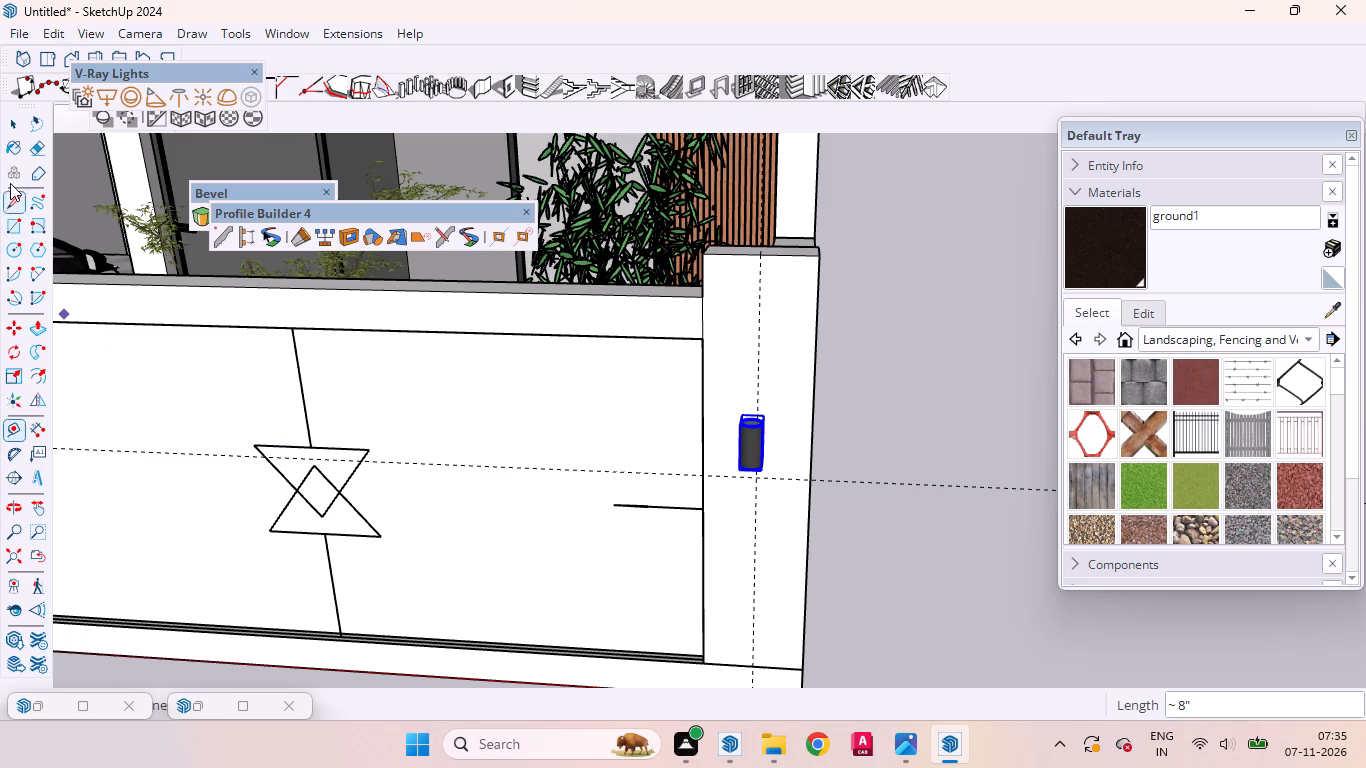
# Move the end pillar's wall light sideways by the top midpoint of its back plate onto the vertical guide line.
pyautogui.click(10, 121)
pyautogui.scroll(6, 747, 387)
pyautogui.scroll(-2, 759, 396)
pyautogui.scroll(5, 759, 407)
pyautogui.moveTo(763, 450); pyautogui.dragTo(772, 698, button='middle')
pyautogui.scroll(2, 770, 442)
pyautogui.scroll(-1, 770, 440)
pyautogui.scroll(5, 770, 439)
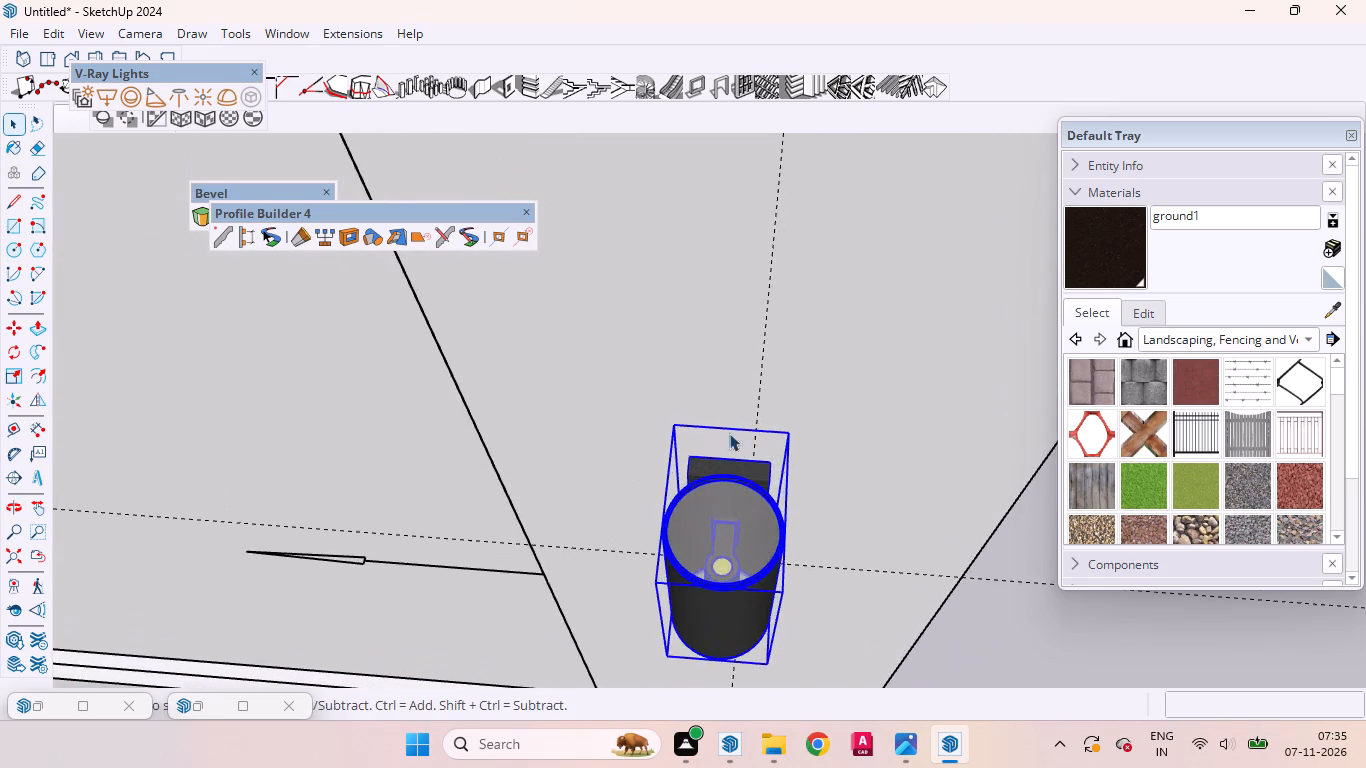
pyautogui.scroll(-4, 683, 432)
pyautogui.moveTo(777, 502); pyautogui.dragTo(767, 510, button='middle')
pyautogui.click(6, 319)
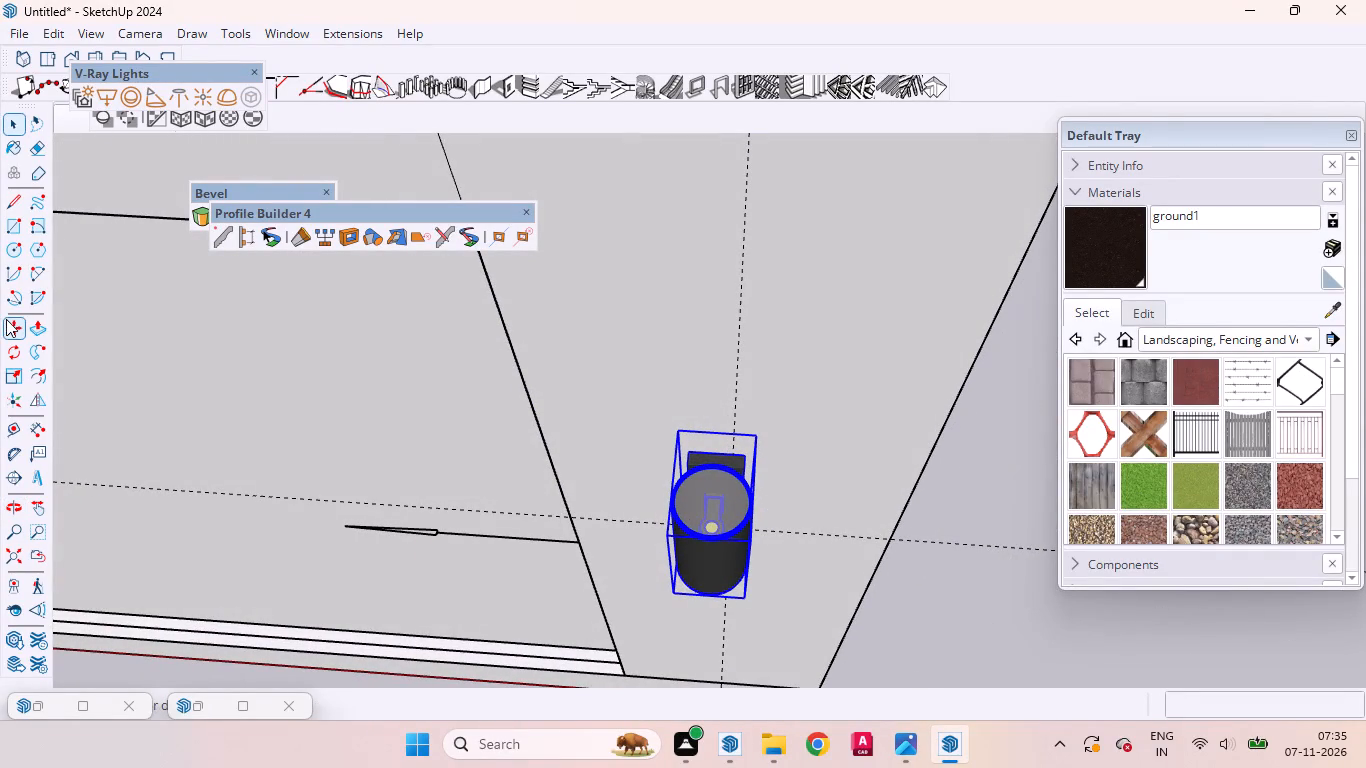
pyautogui.scroll(13, 699, 426)
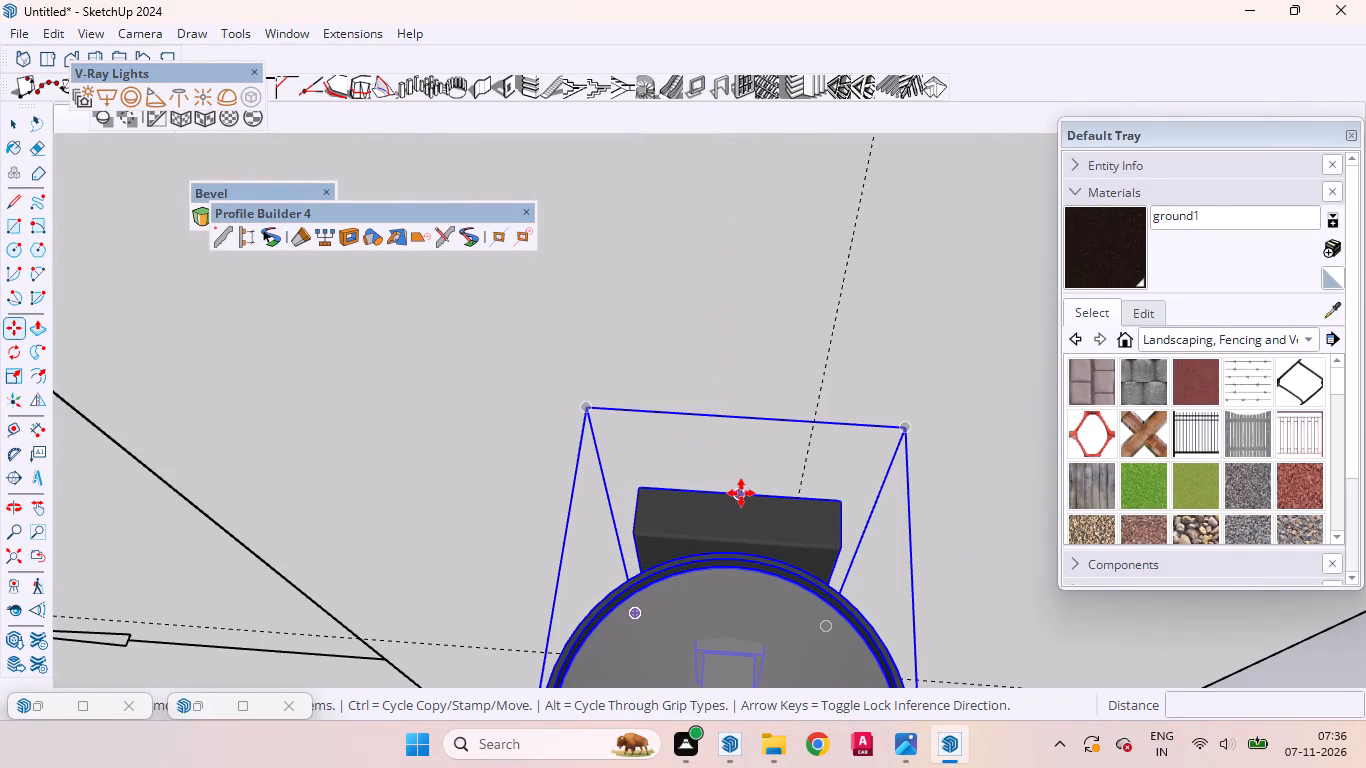
pyautogui.click(741, 493)
pyautogui.scroll(-11, 799, 516)
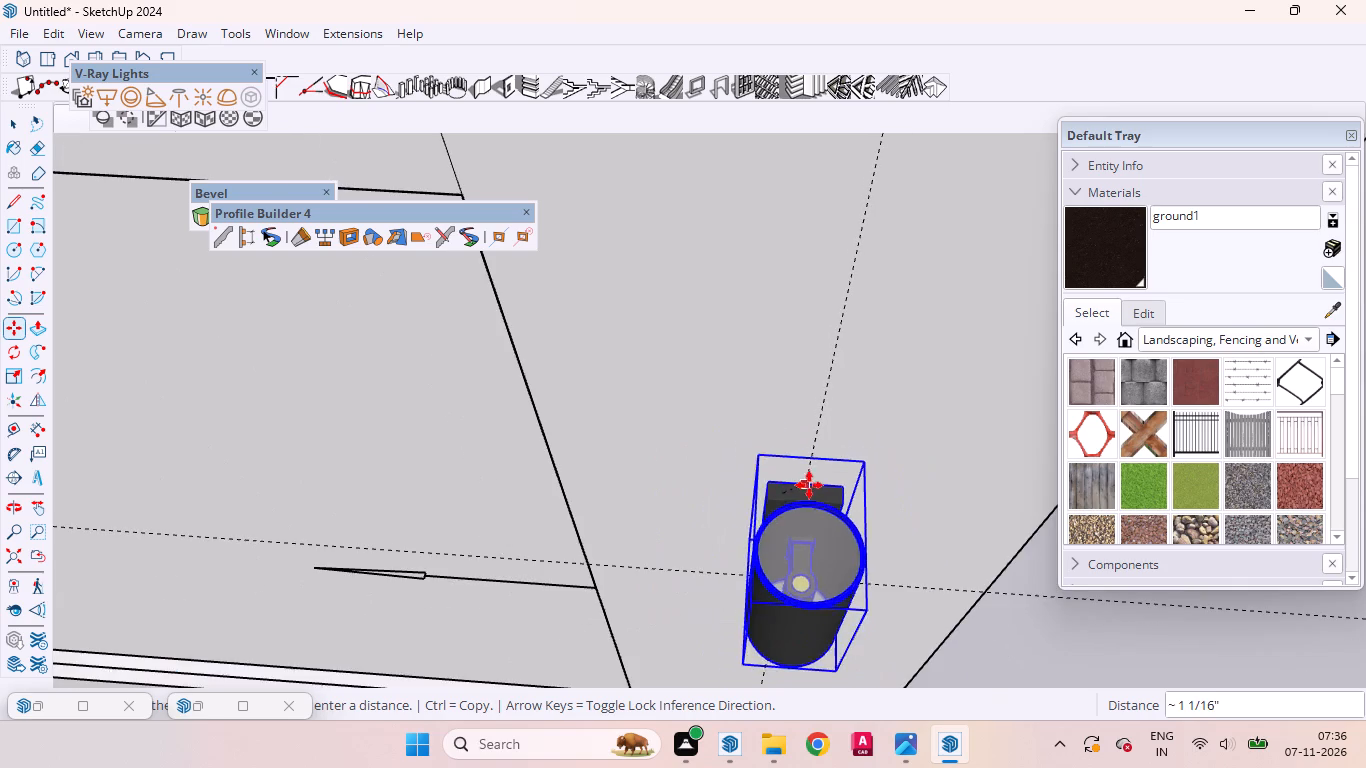
pyautogui.moveTo(799, 528); pyautogui.dragTo(631, 390, button='middle')
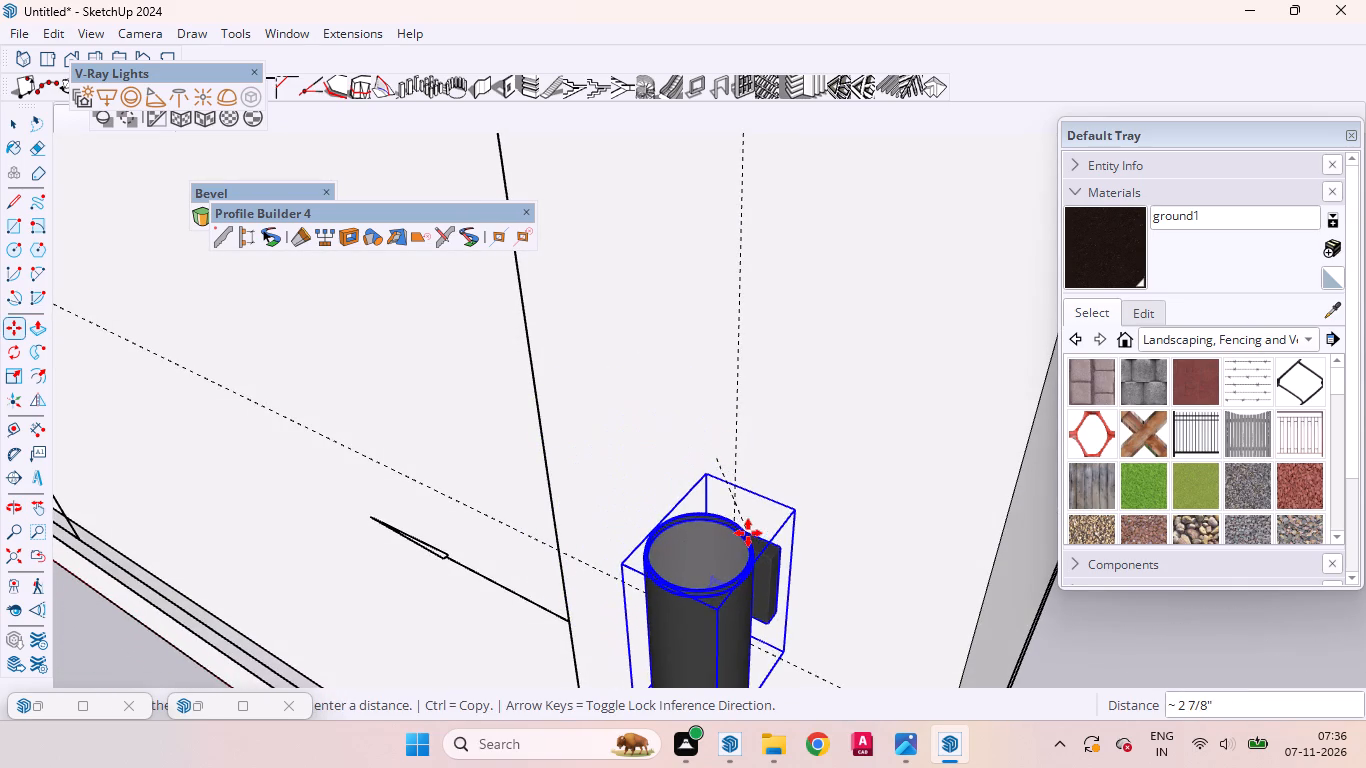
pyautogui.moveTo(731, 524); pyautogui.dragTo(740, 624, button='middle')
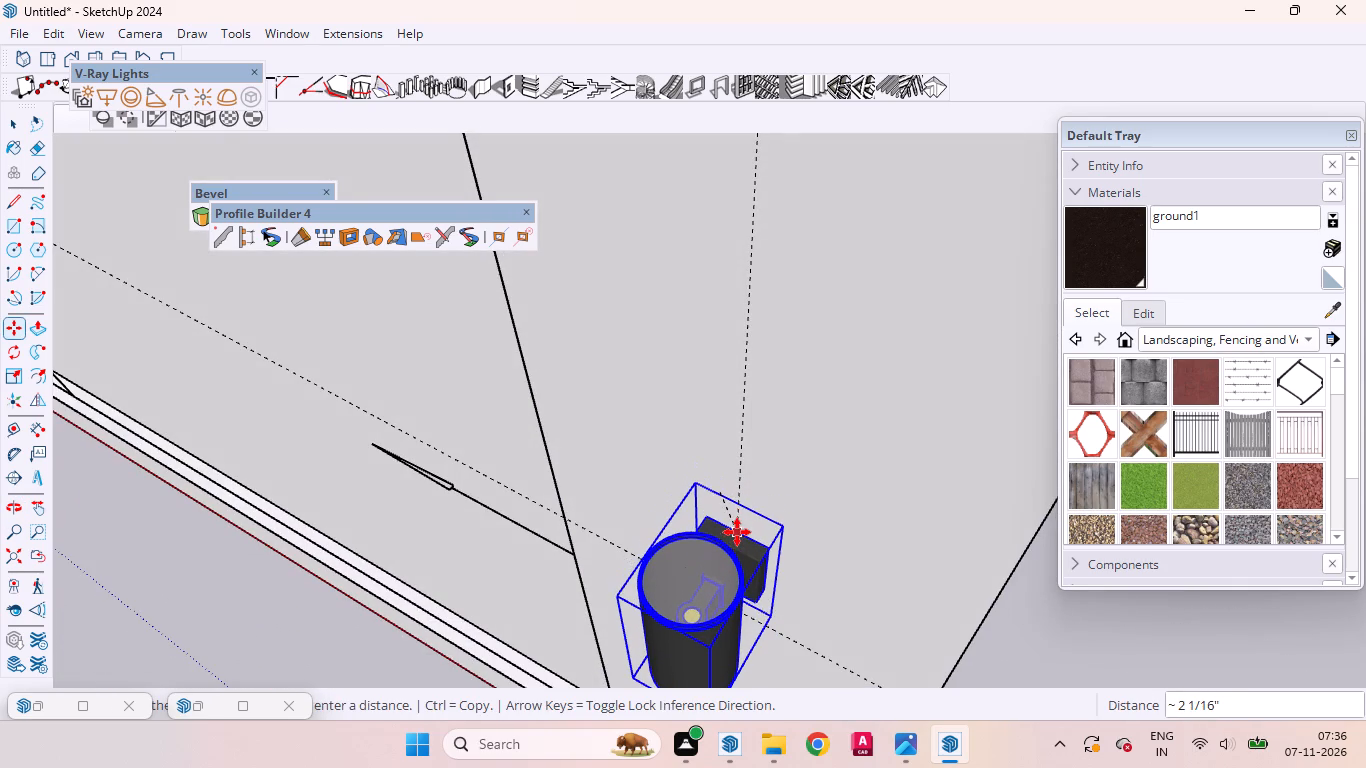
pyautogui.click(736, 535)
# Move the wall light about 5 13/16" down along the vertical guide line on the end pillar.
pyautogui.scroll(-4, 637, 543)
pyautogui.scroll(1, 634, 499)
pyautogui.scroll(-7, 634, 497)
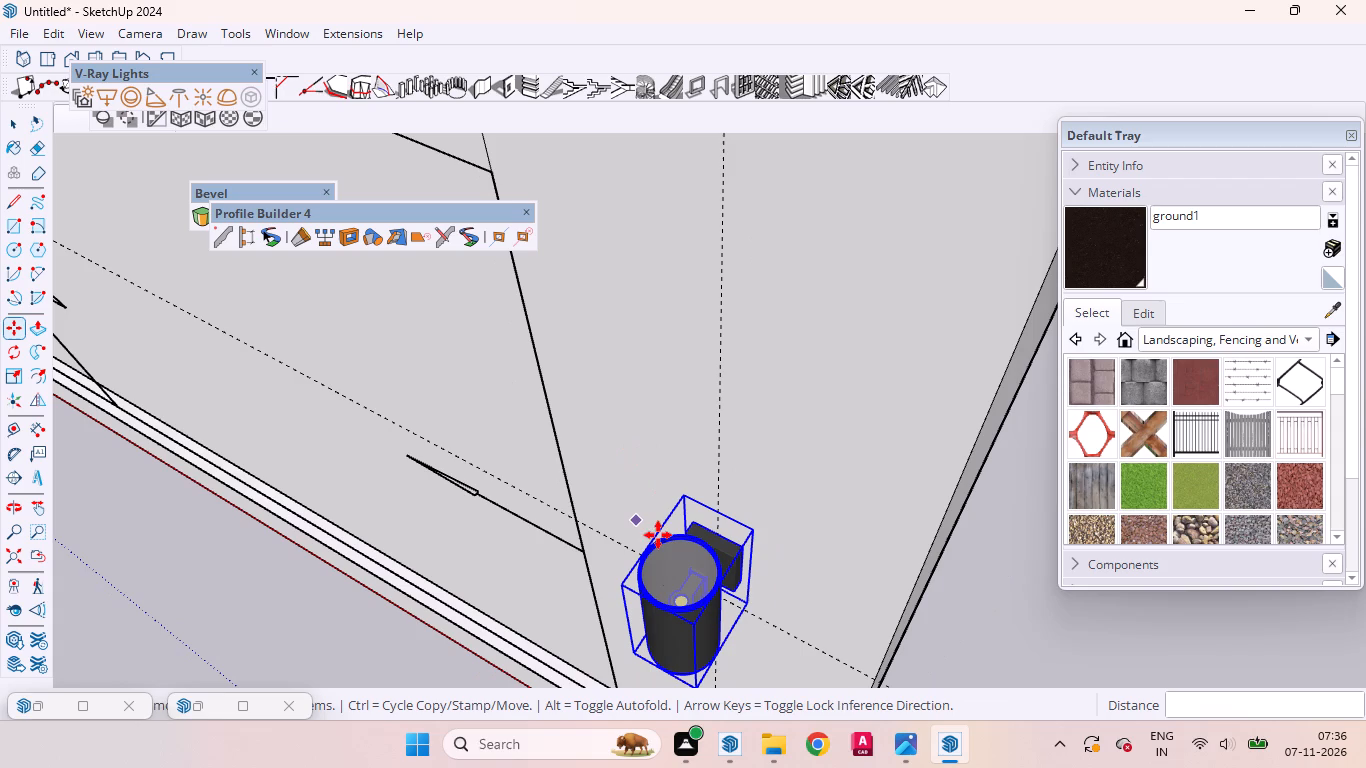
pyautogui.moveTo(651, 455); pyautogui.dragTo(696, 309, button='middle')
pyautogui.scroll(7, 697, 510)
pyautogui.scroll(-1, 710, 532)
pyautogui.scroll(12, 710, 532)
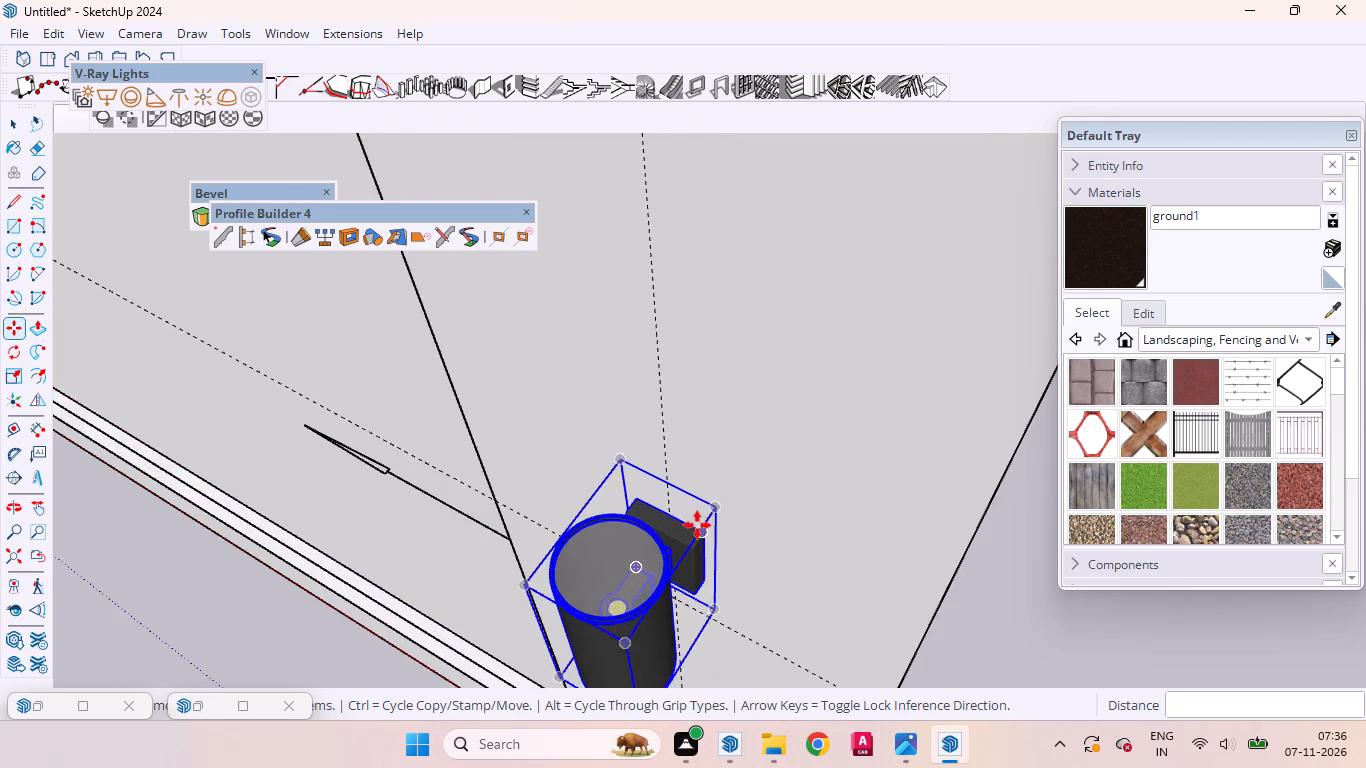
pyautogui.scroll(12, 697, 525)
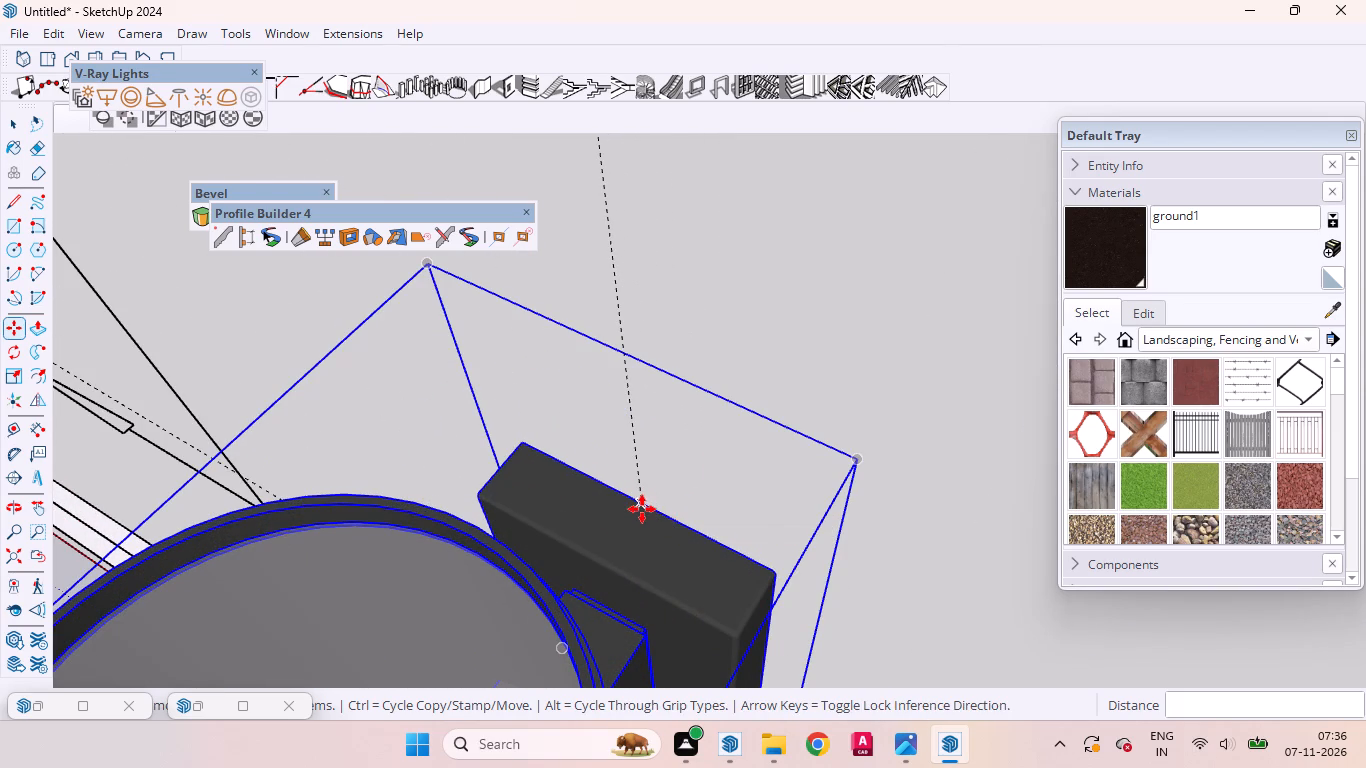
pyautogui.click(642, 511)
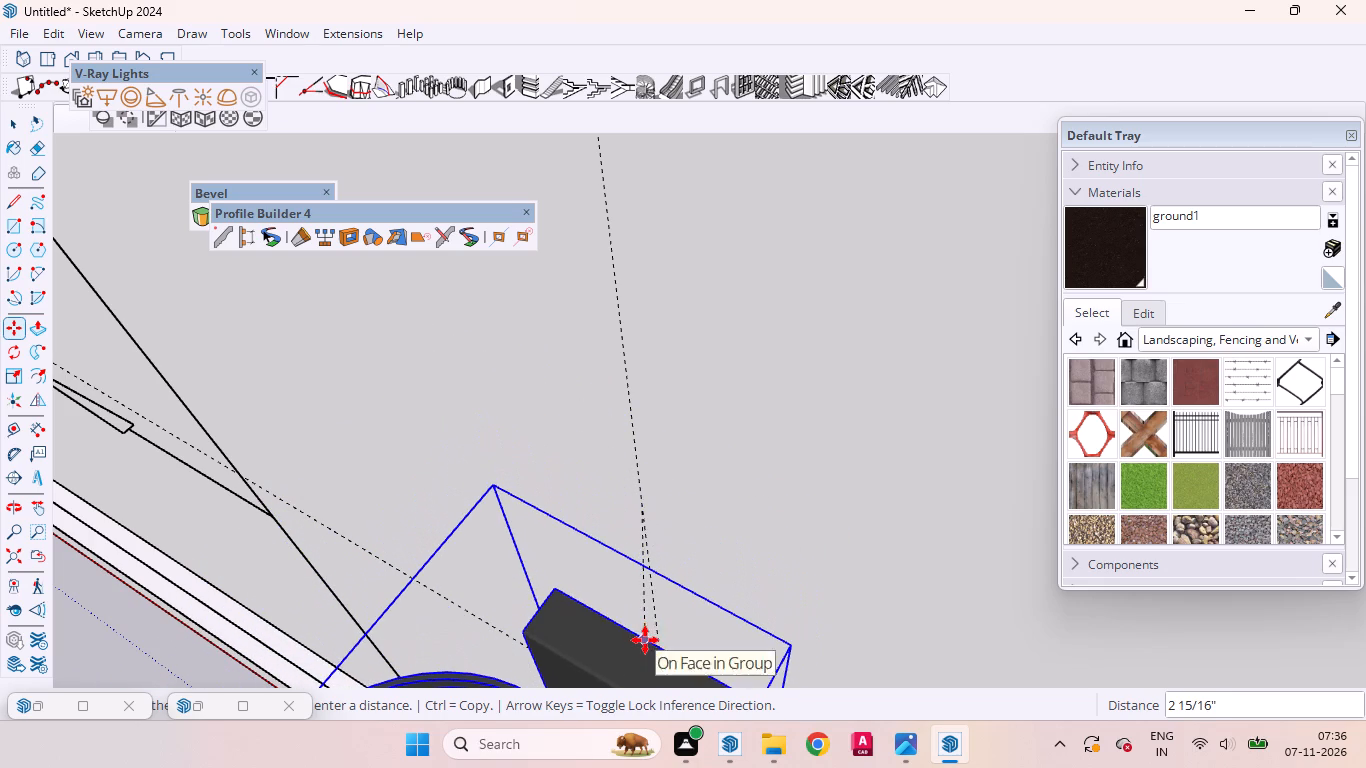
pyautogui.scroll(-20, 659, 632)
pyautogui.scroll(-1, 659, 632)
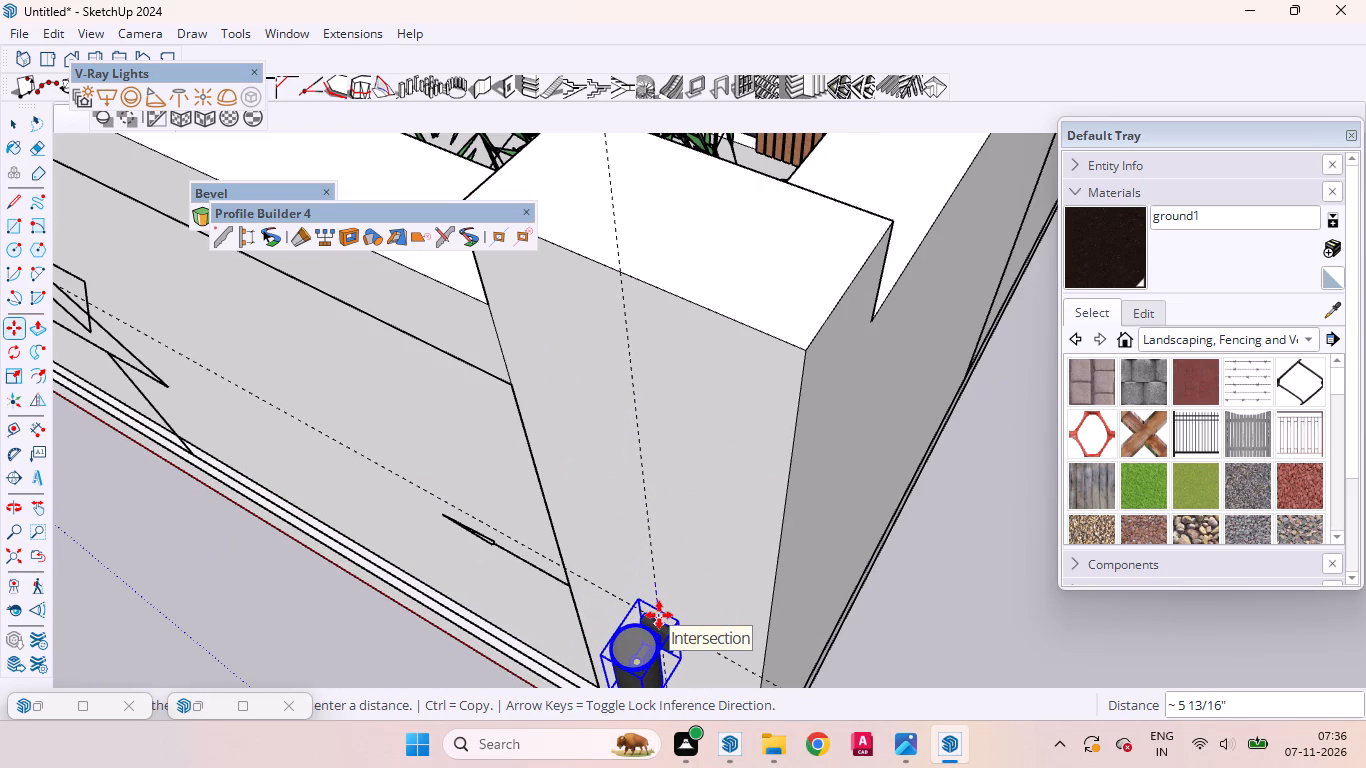
pyautogui.click(659, 615)
# Move the wall light about 1 9/16" up to bring its back plate's side midpoint level with the horizontal guide line.
pyautogui.scroll(9, 660, 641)
pyautogui.moveTo(663, 622); pyautogui.dragTo(571, 464, button='middle')
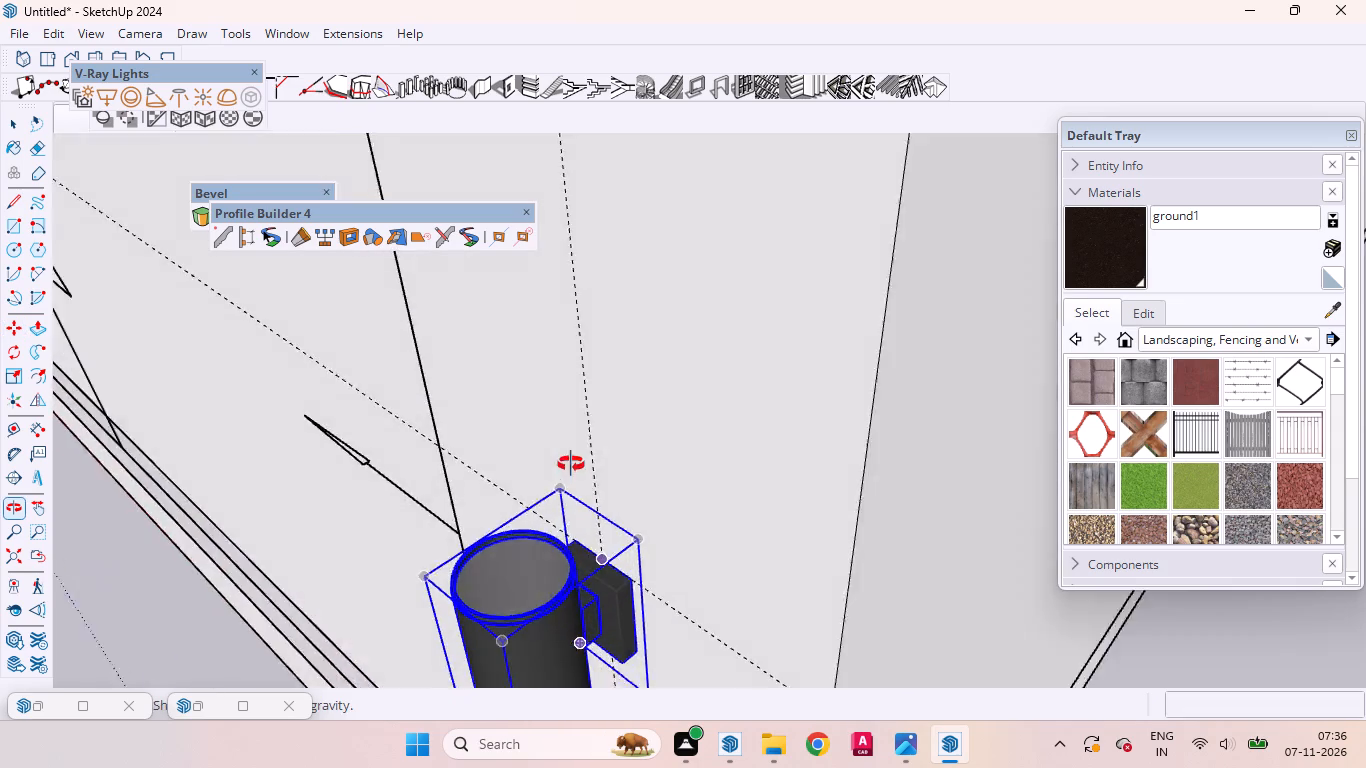
pyautogui.moveTo(571, 464); pyautogui.dragTo(562, 374, button='middle')
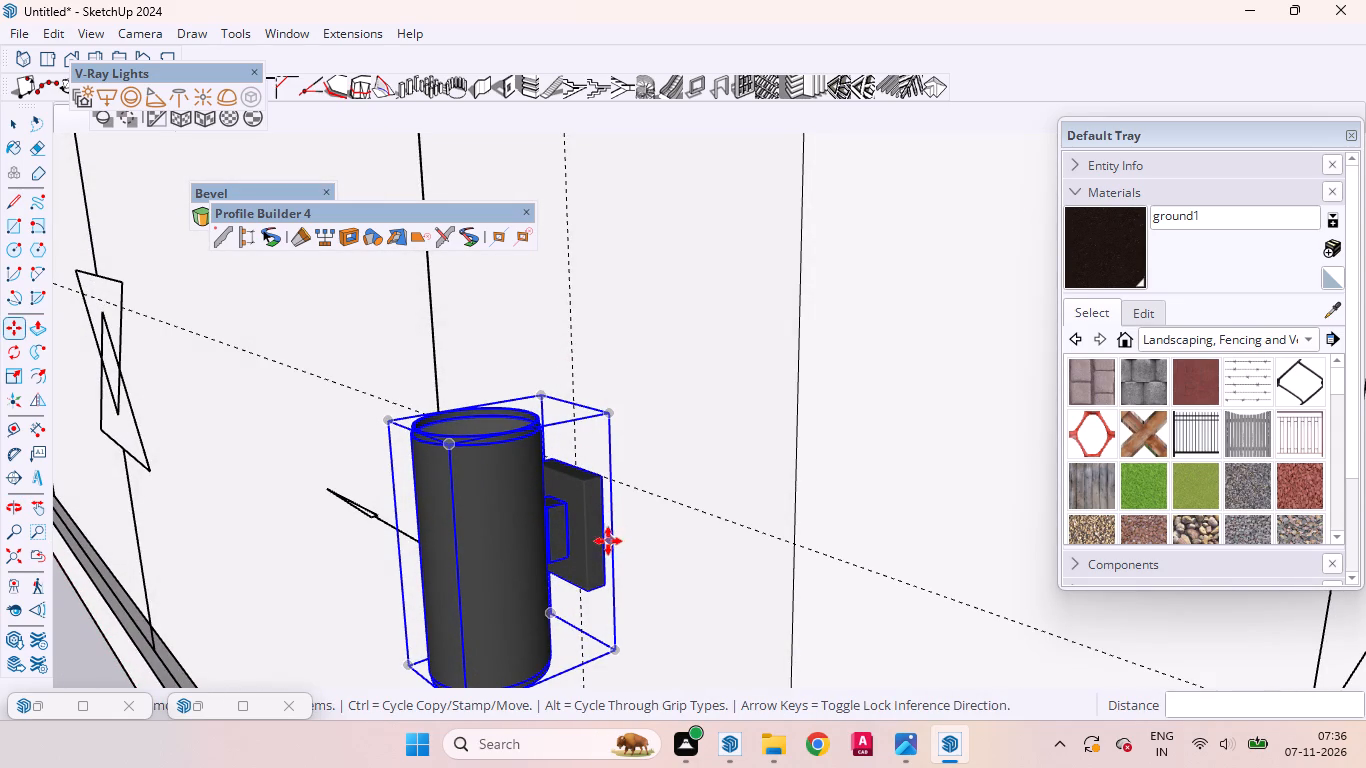
pyautogui.click(604, 533)
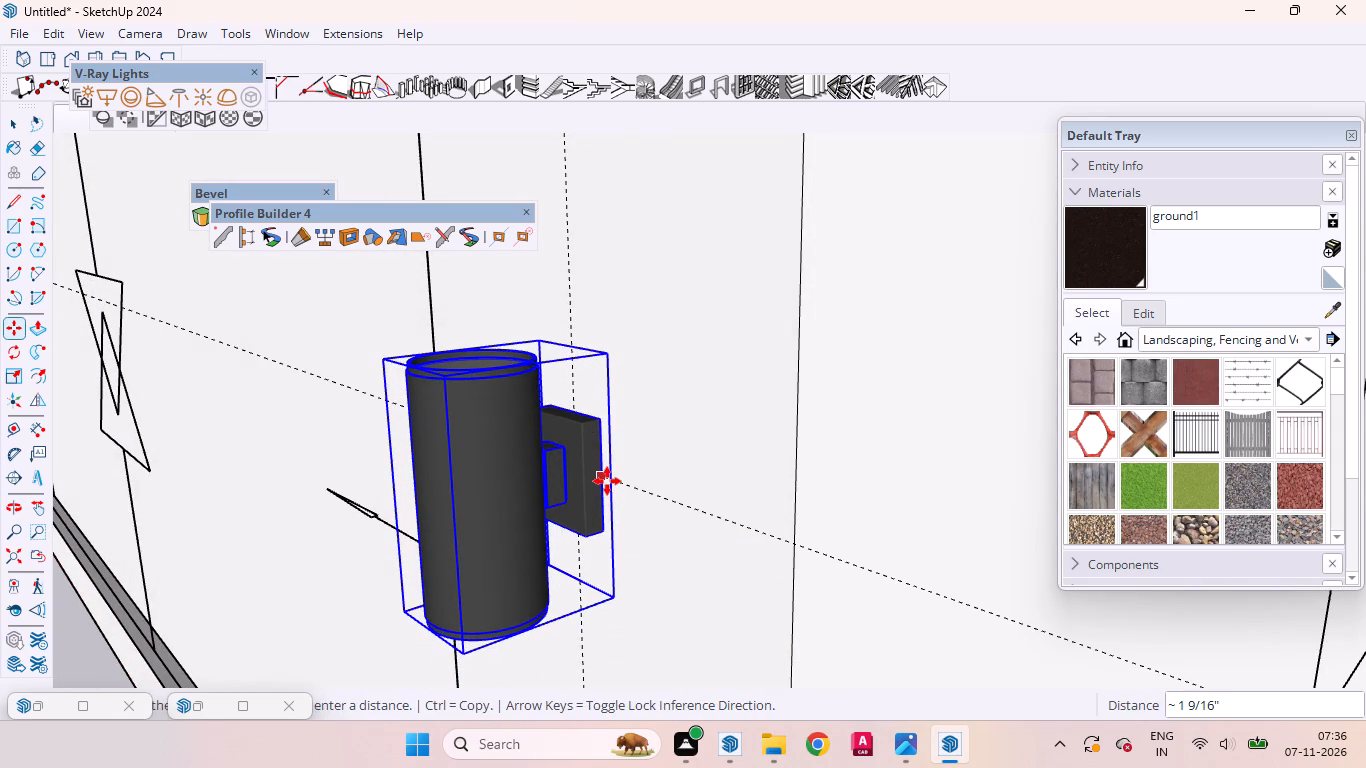
pyautogui.click(607, 481)
pyautogui.scroll(-14, 674, 504)
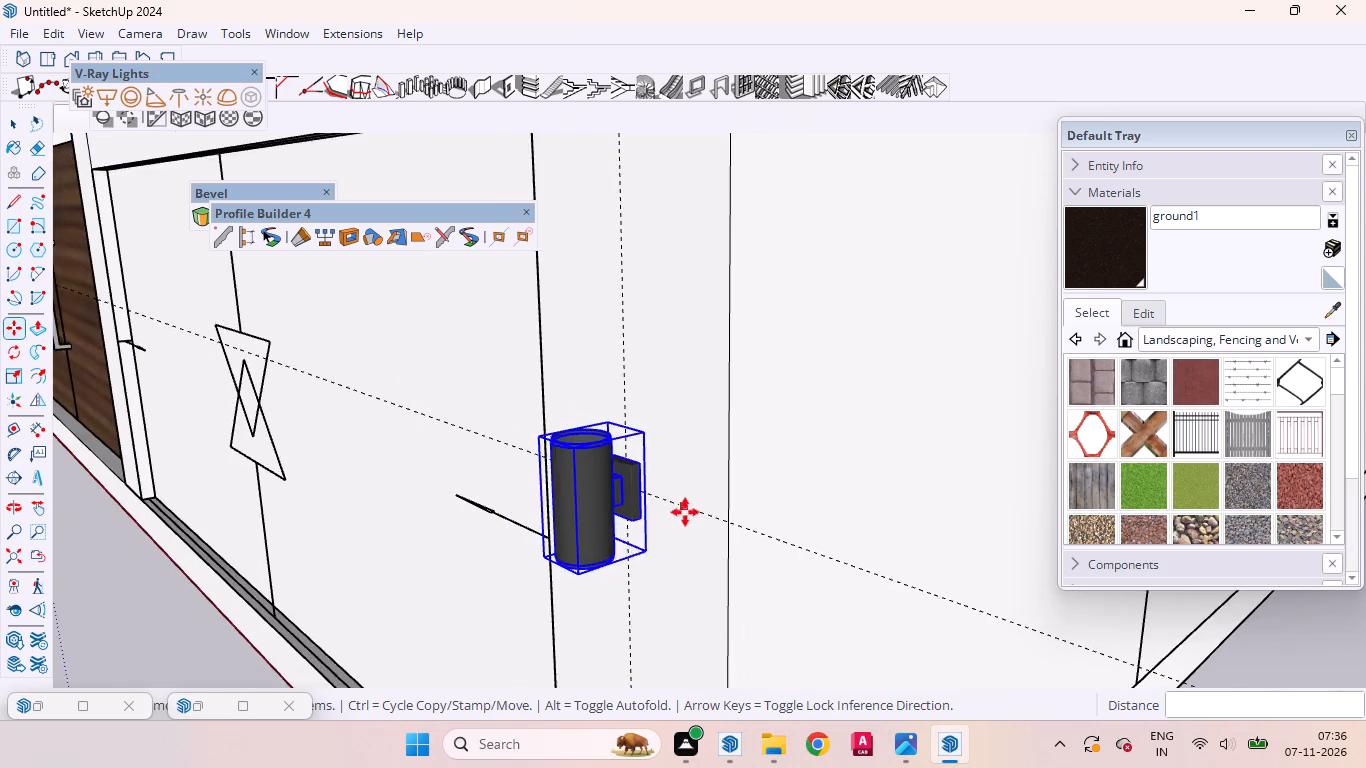
# Copy the wall light about 11' 4 1/16" along the boundary wall to the pillar beside the wooden gate, using matching pillar base corners.
pyautogui.scroll(-2, 685, 512)
pyautogui.moveTo(808, 553); pyautogui.dragTo(1161, 589, button='middle')
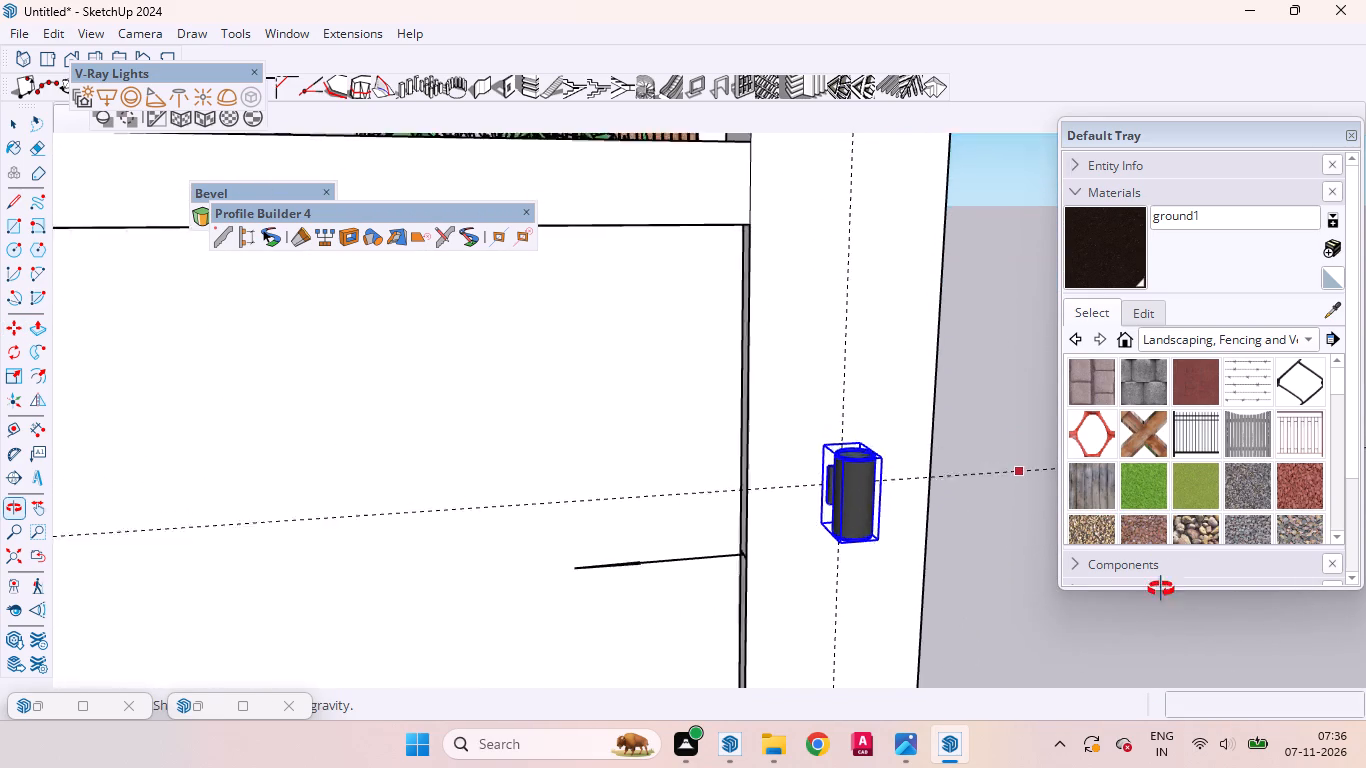
pyautogui.moveTo(1161, 589); pyautogui.dragTo(1113, 686, button='middle')
pyautogui.scroll(-4, 869, 422)
pyautogui.scroll(-4, 827, 277)
pyautogui.scroll(2, 855, 498)
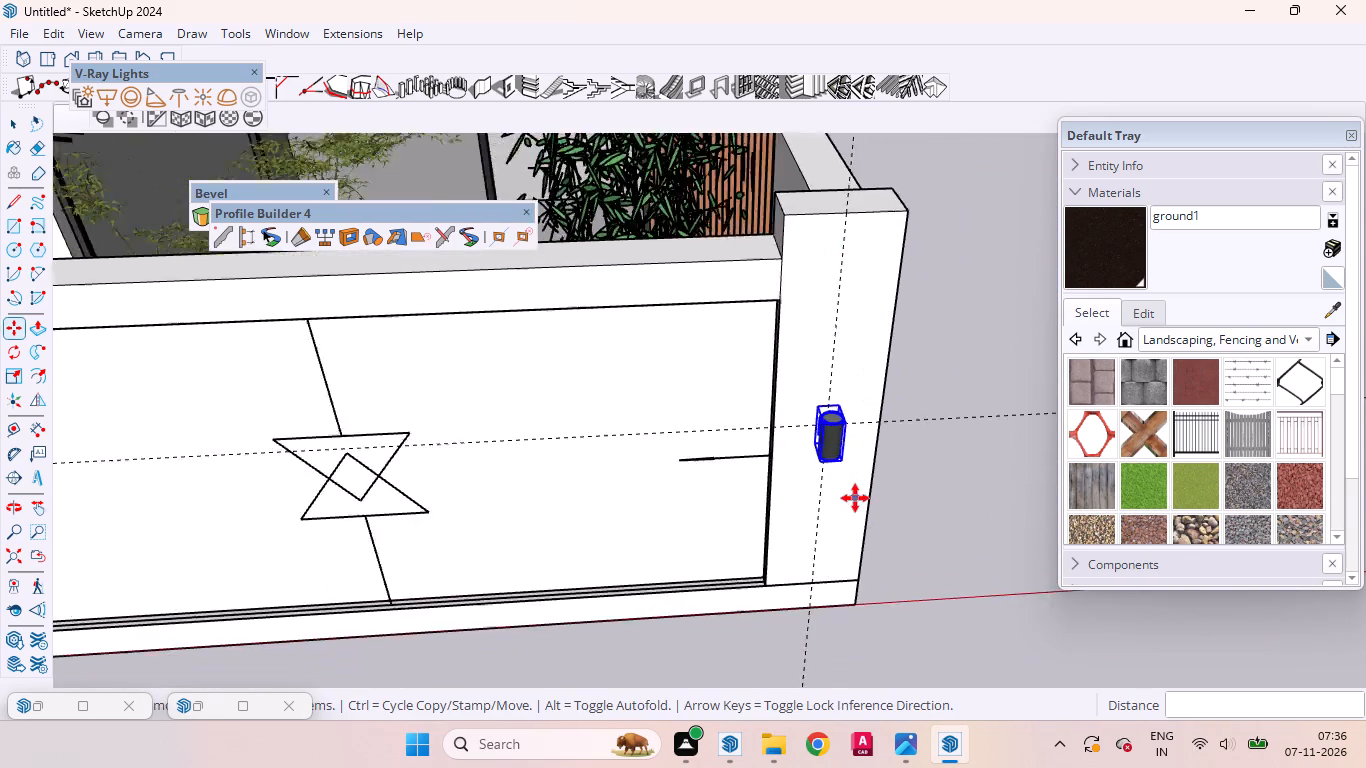
pyautogui.scroll(2, 855, 498)
pyautogui.moveTo(814, 494); pyautogui.dragTo(812, 430, button='middle')
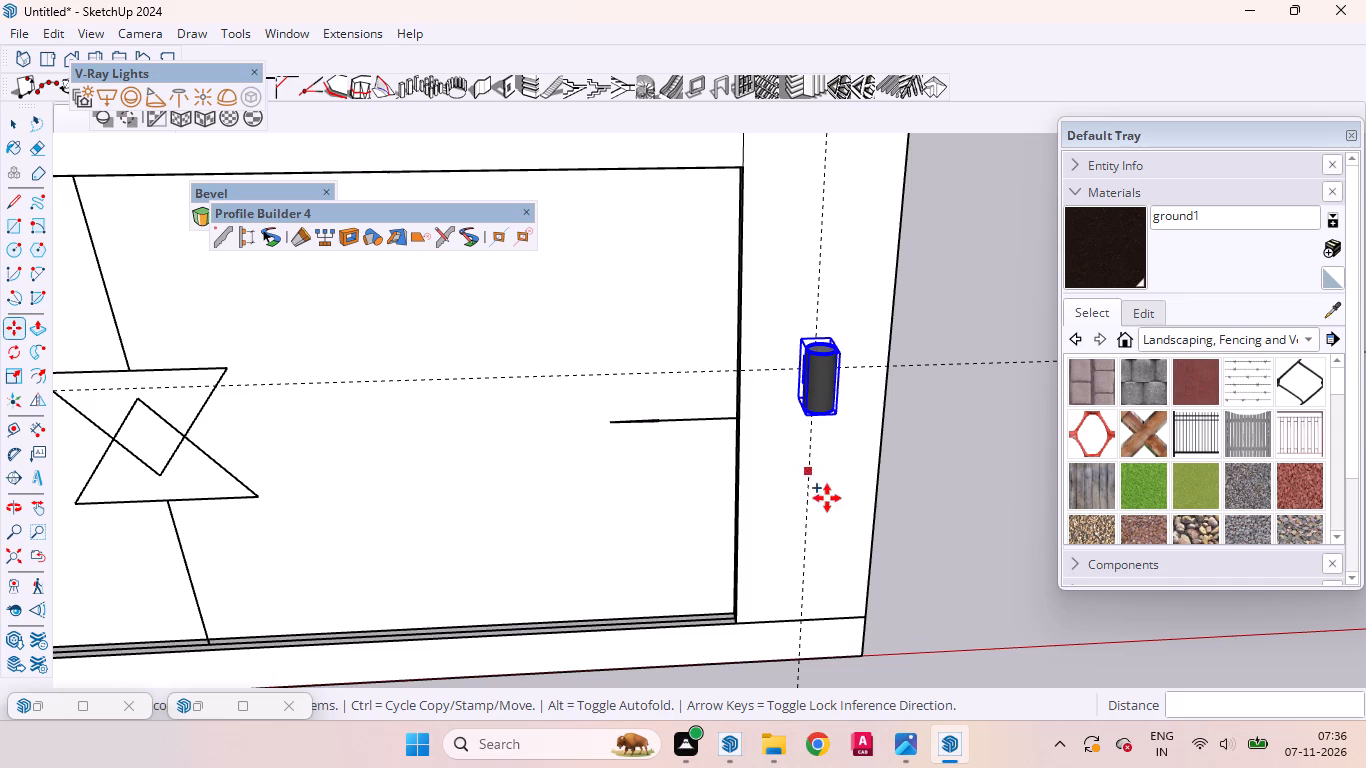
pyautogui.scroll(-4, 837, 630)
pyautogui.scroll(8, 837, 639)
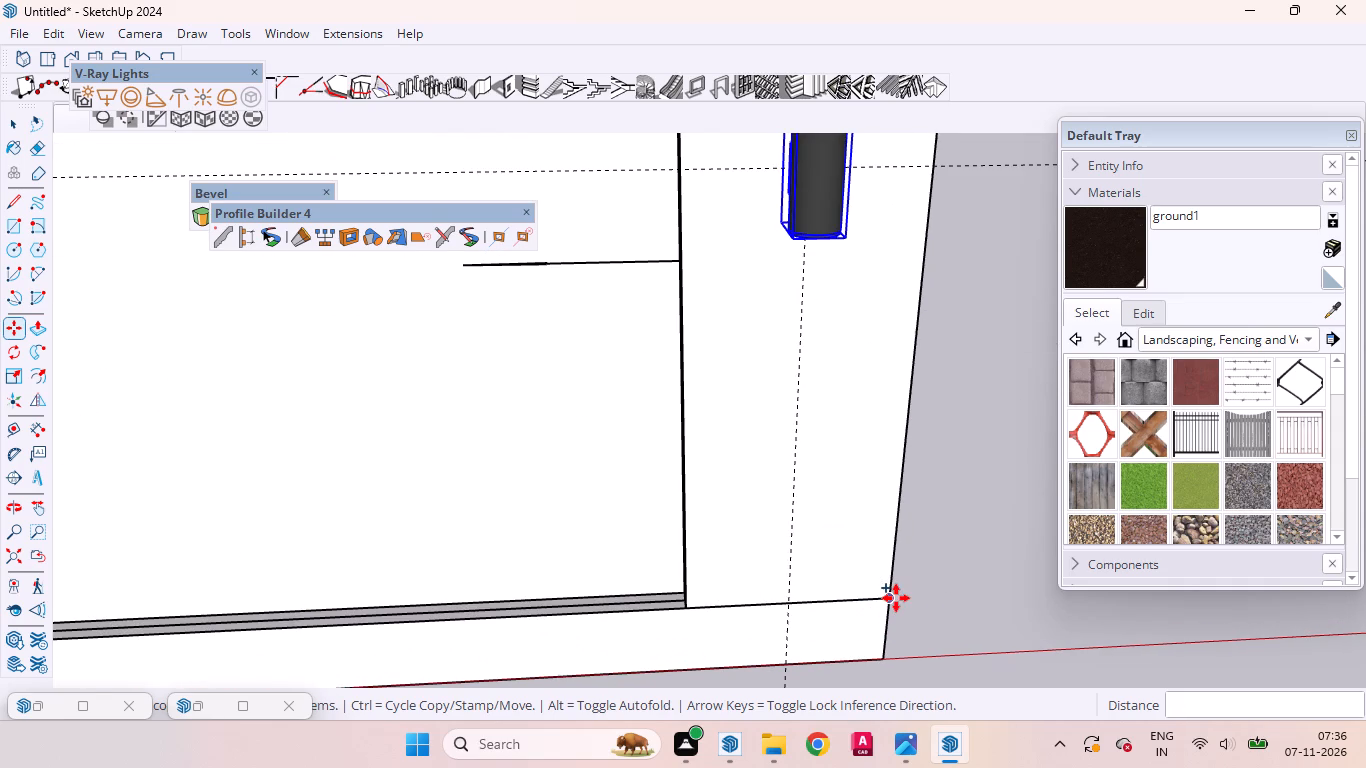
pyautogui.moveTo(683, 627); pyautogui.dragTo(803, 641, button='middle')
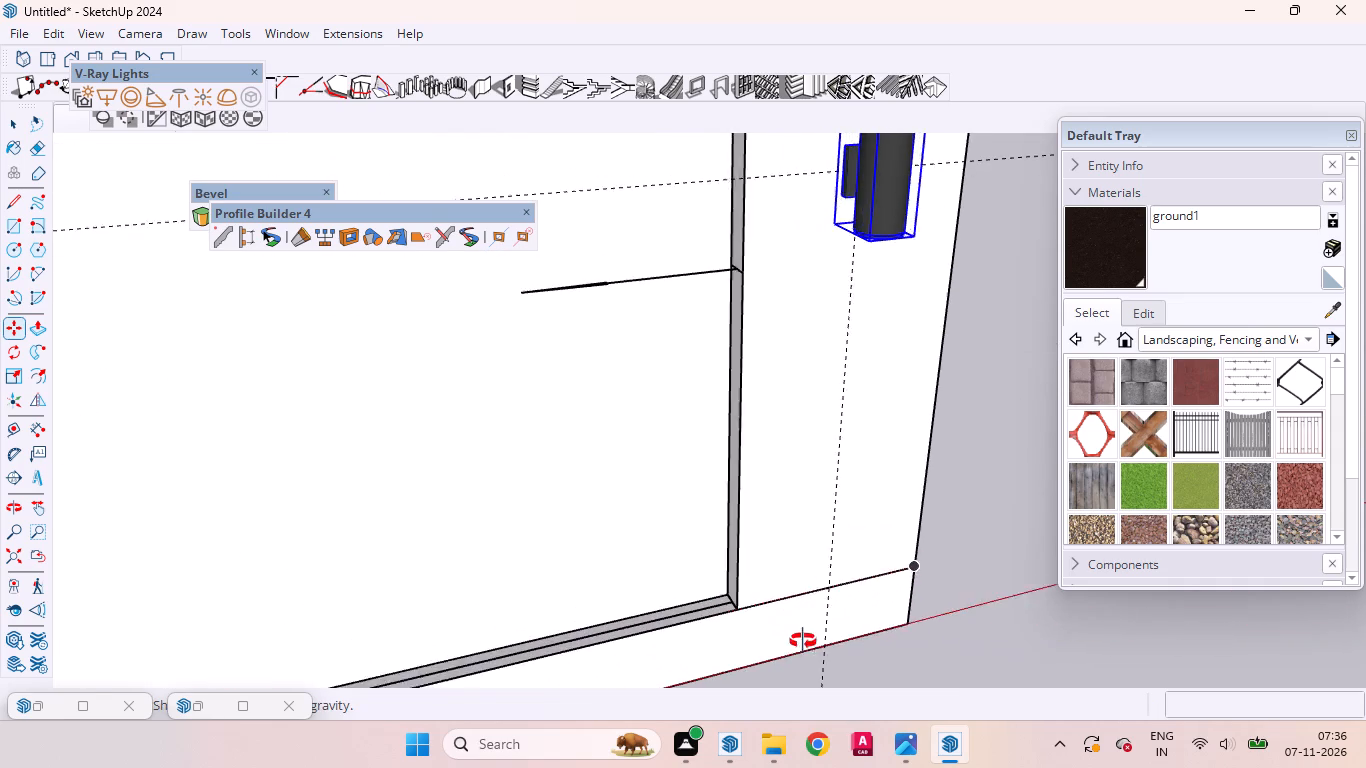
pyautogui.moveTo(803, 641); pyautogui.dragTo(755, 628, button='middle')
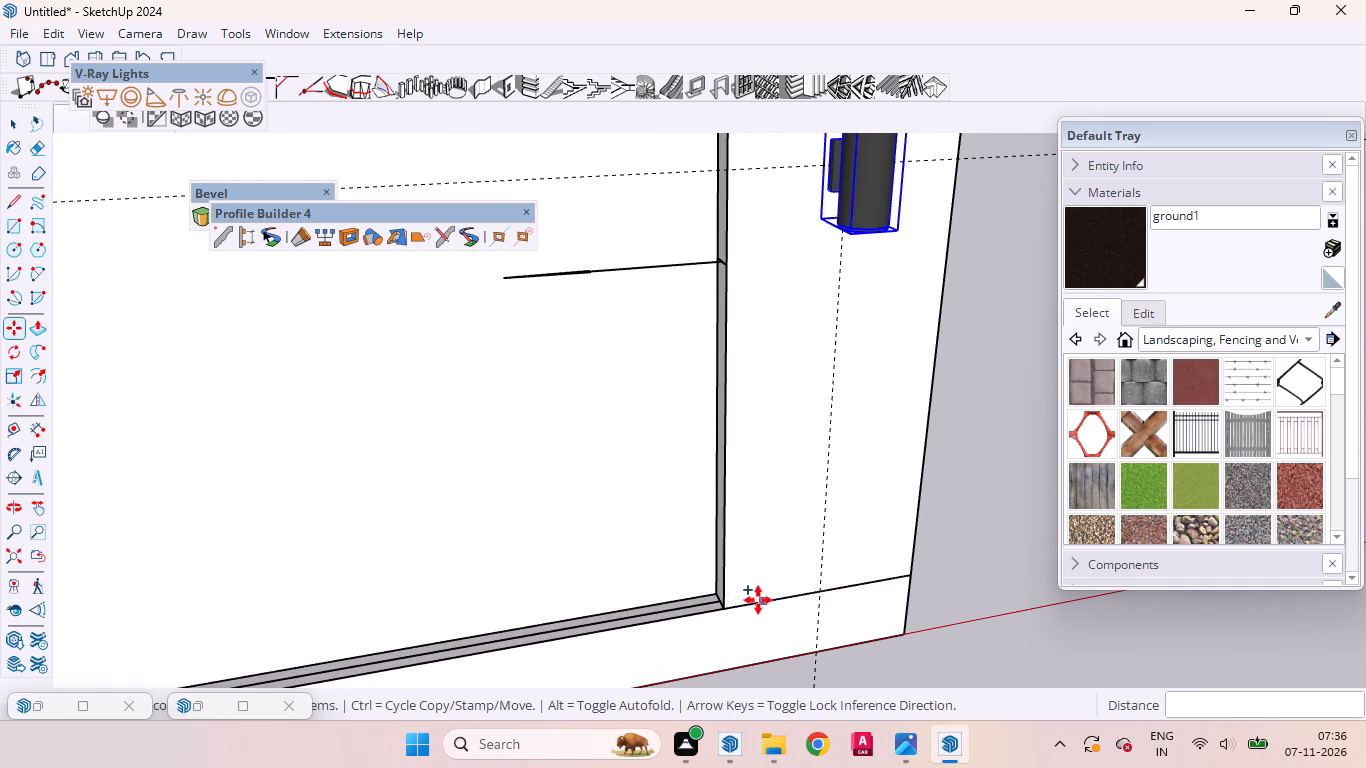
pyautogui.click(726, 604)
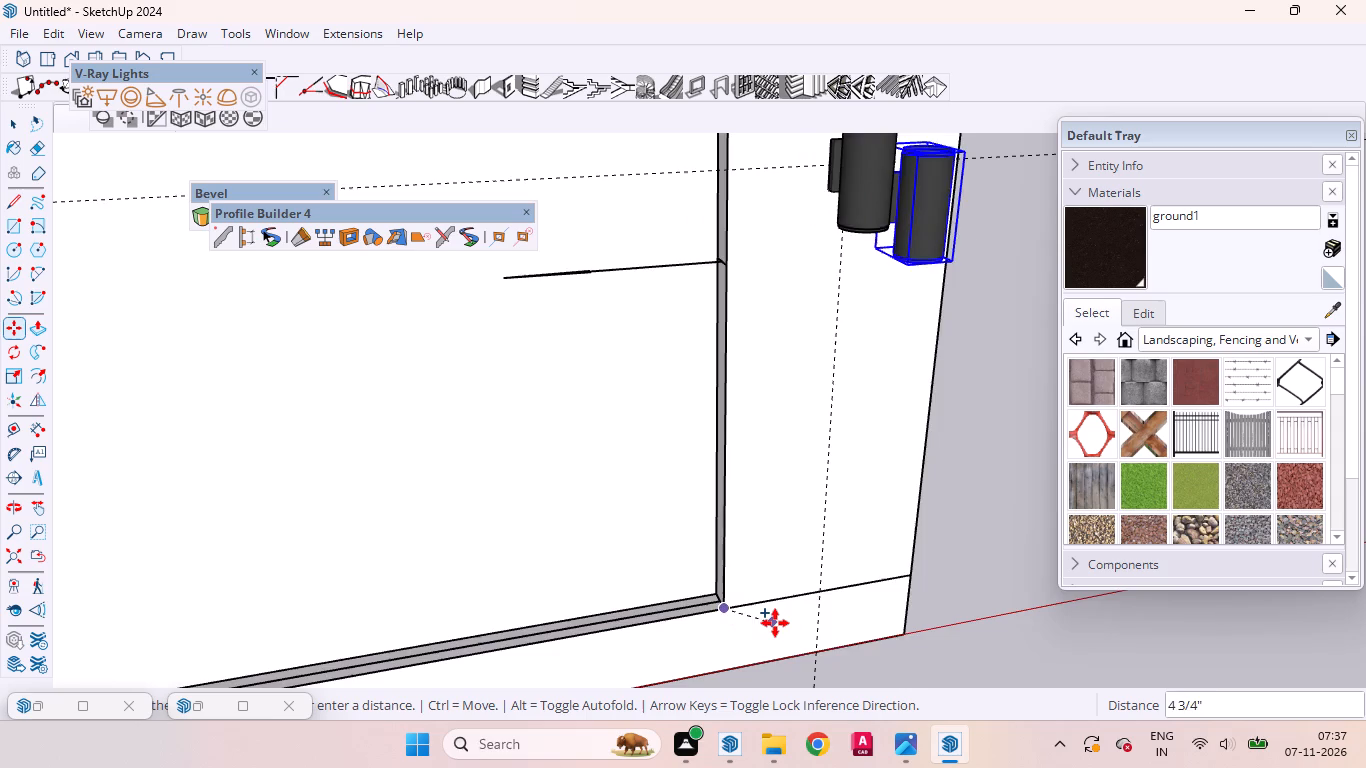
pyautogui.scroll(-18, 777, 624)
pyautogui.scroll(-7, 777, 625)
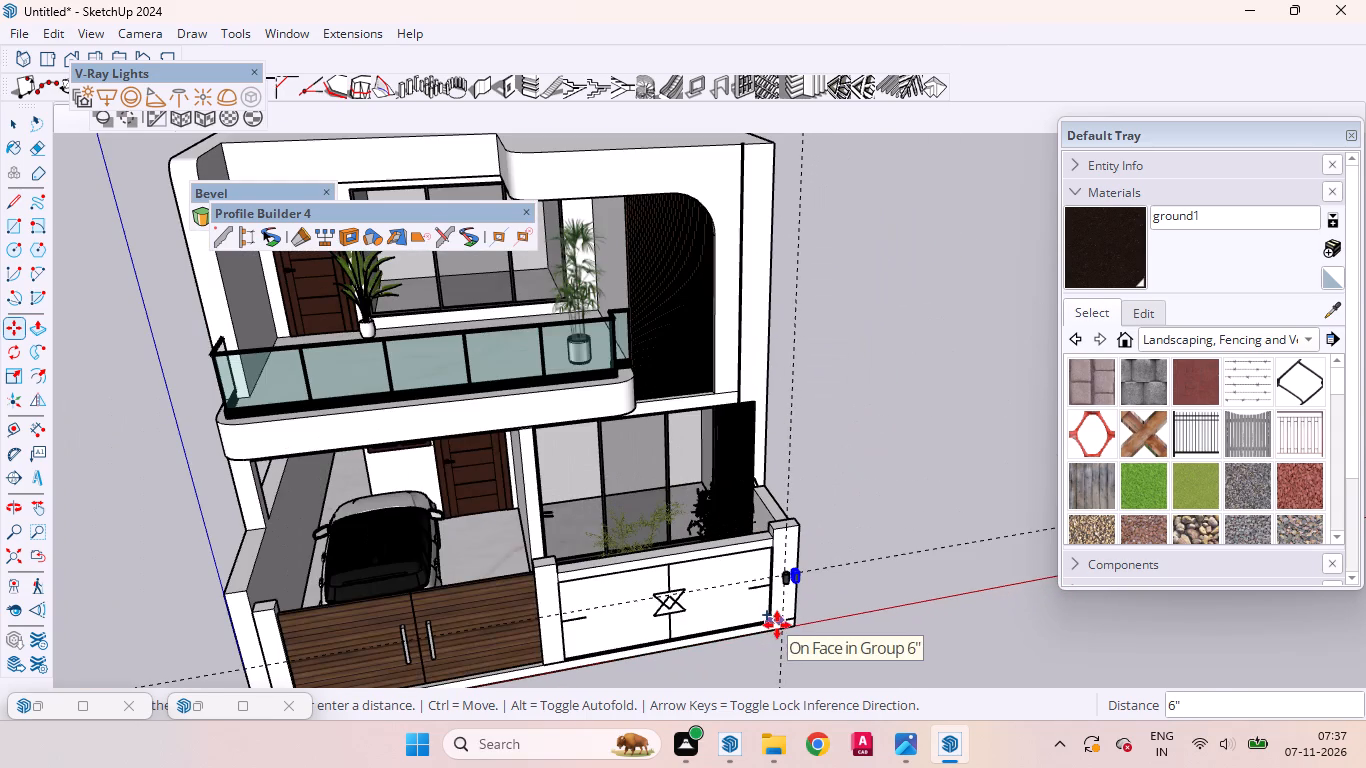
pyautogui.scroll(1, 574, 671)
pyautogui.scroll(-1, 574, 671)
pyautogui.scroll(8, 574, 671)
pyautogui.moveTo(500, 624); pyautogui.dragTo(473, 599, button='middle')
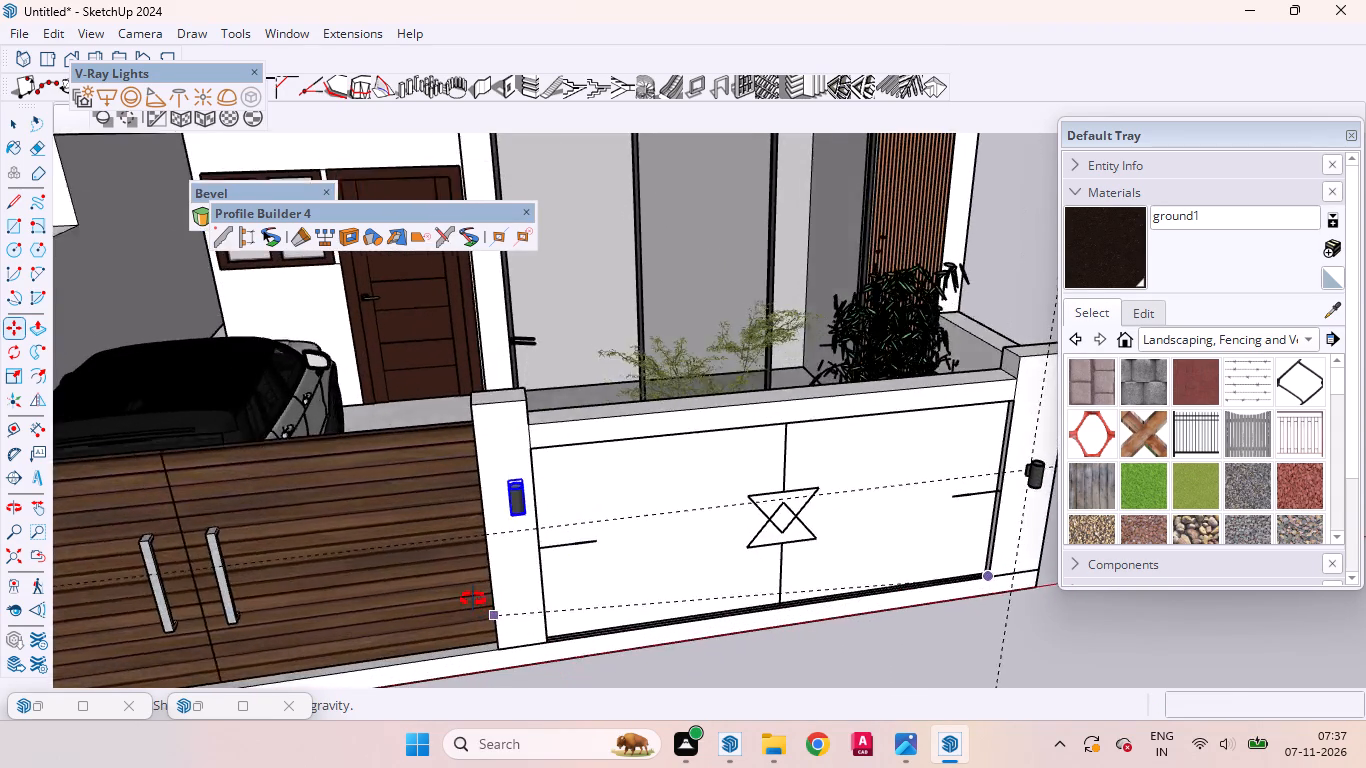
pyautogui.moveTo(473, 599); pyautogui.dragTo(456, 573, button='middle')
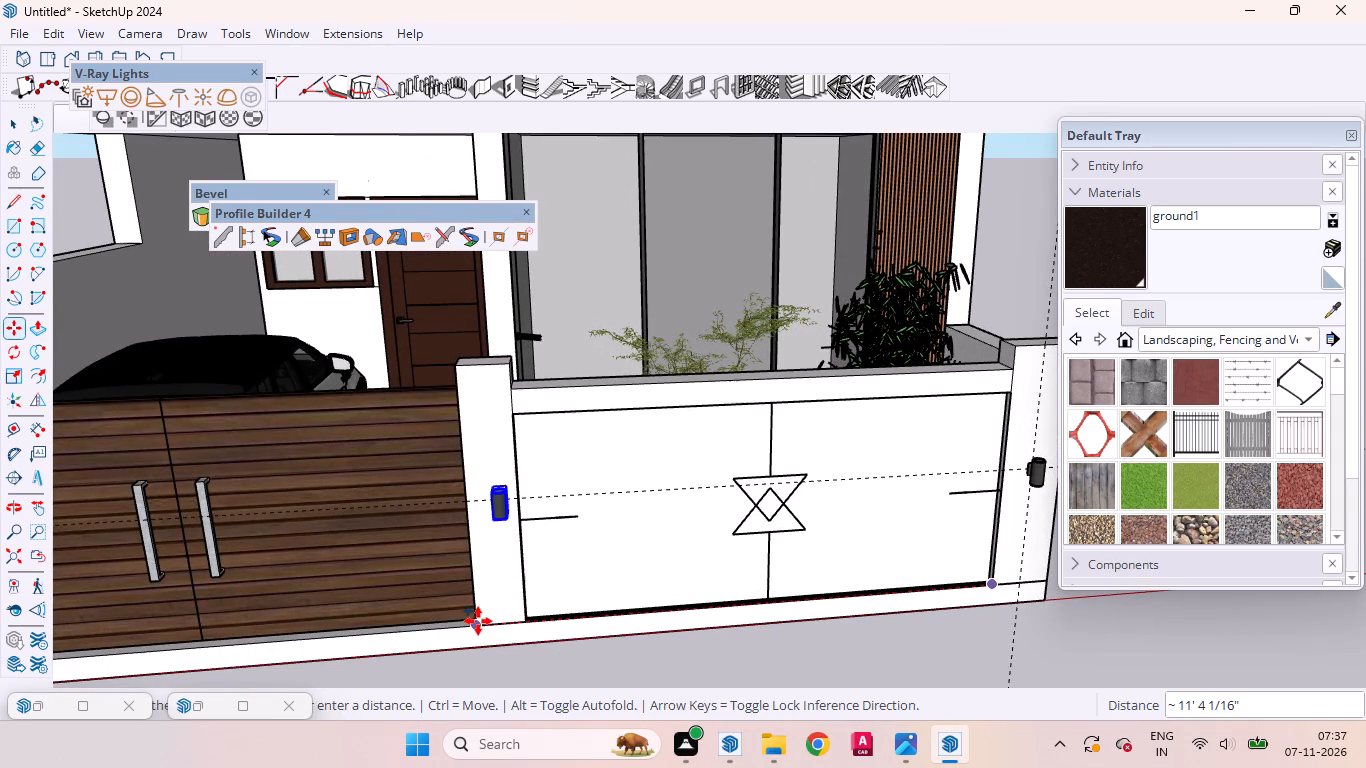
pyautogui.click(477, 622)
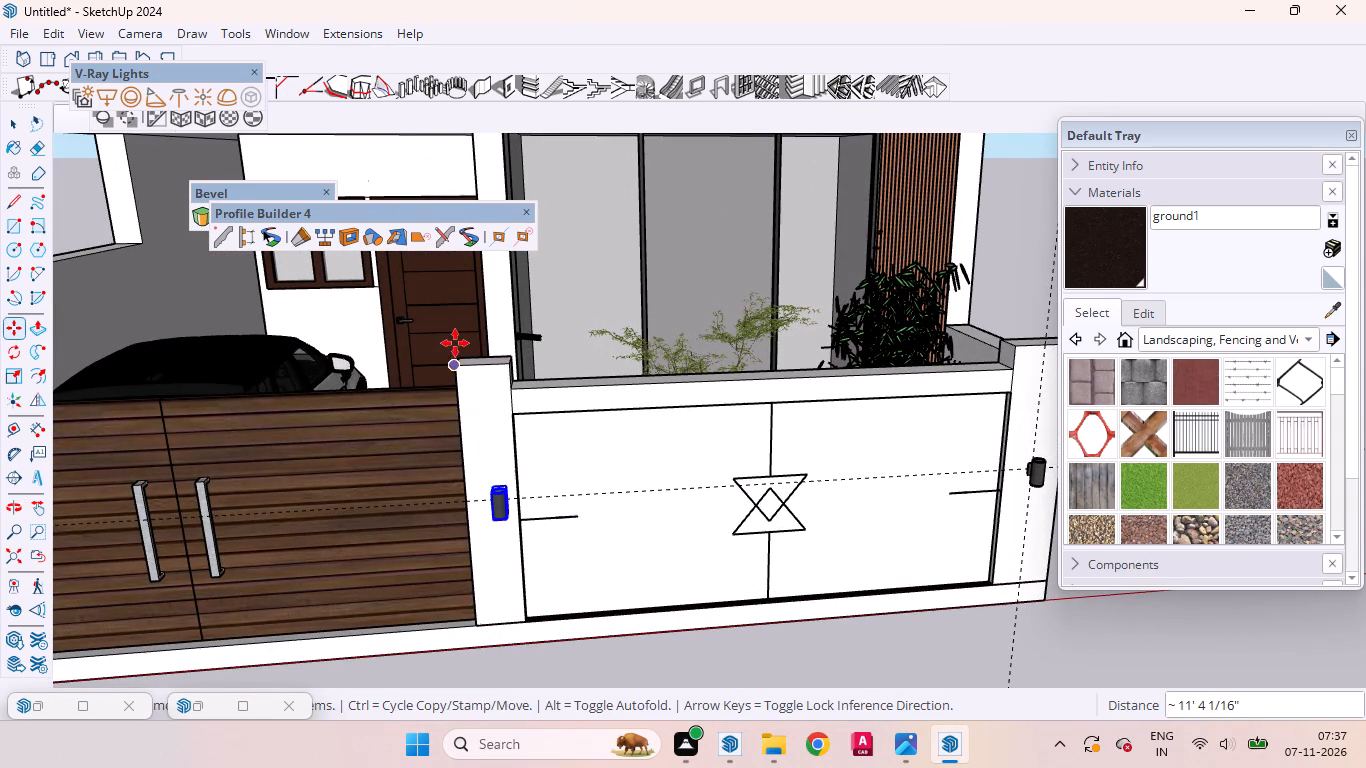
# Place a vertical guide line about 6 1/16" in from the side edge of the pillar beside the wooden gate.
pyautogui.scroll(6, 460, 343)
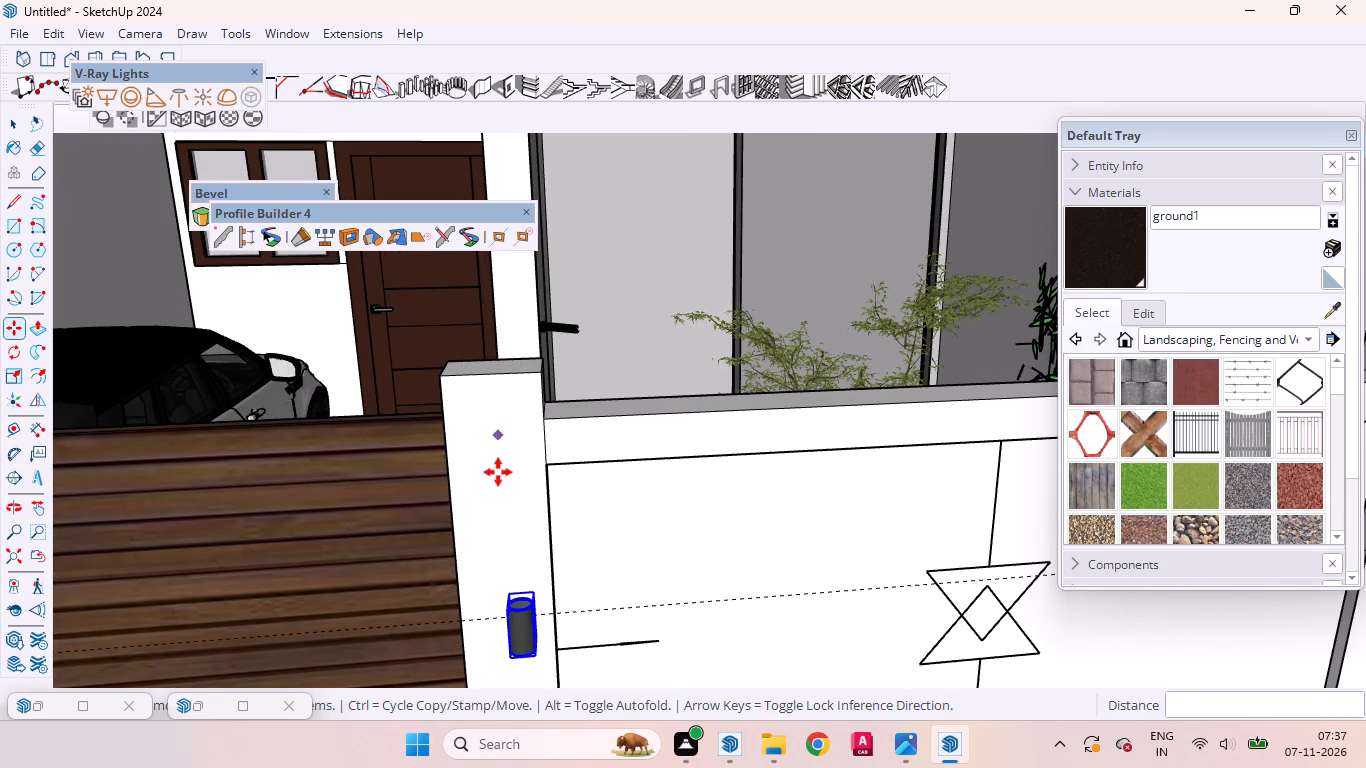
pyautogui.scroll(3, 523, 550)
pyautogui.moveTo(536, 590); pyautogui.dragTo(586, 695, button='middle')
pyautogui.scroll(-7, 542, 558)
pyautogui.scroll(4, 553, 612)
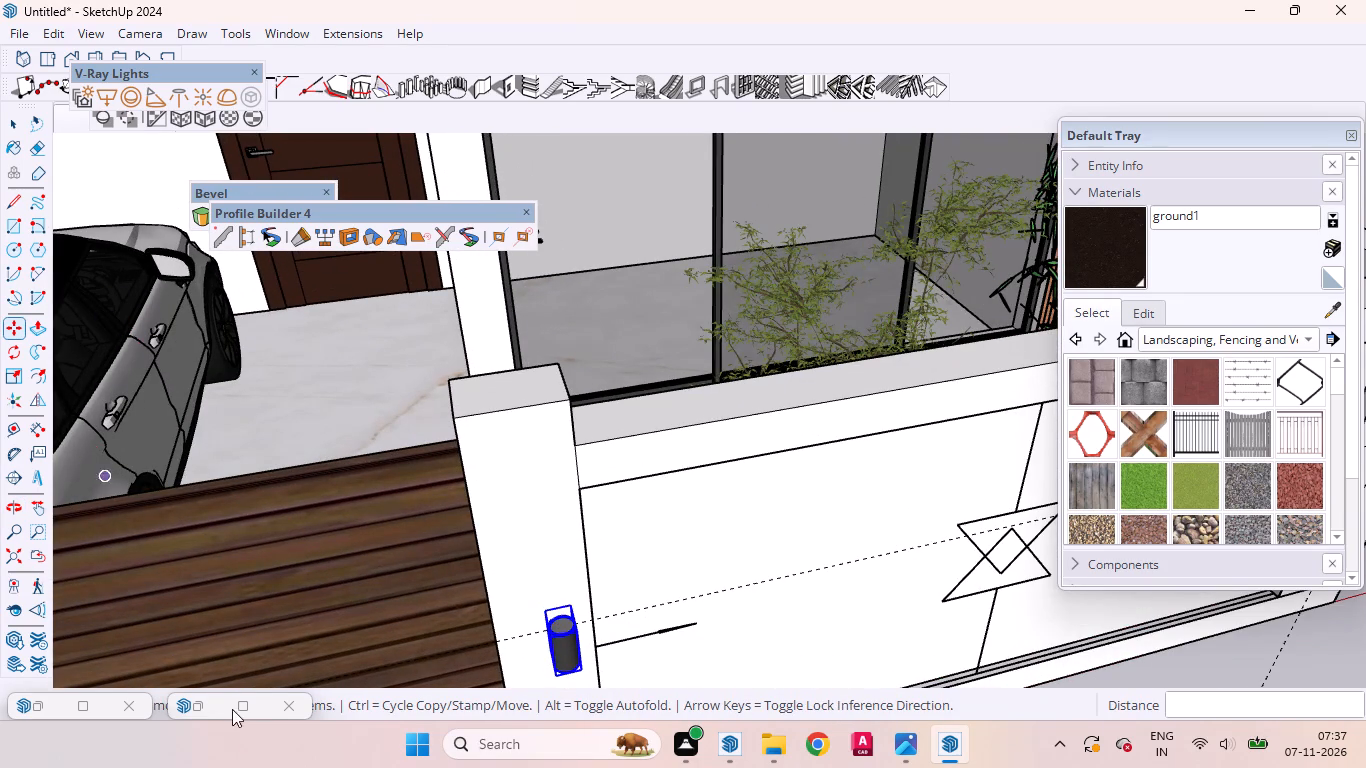
pyautogui.press('t')
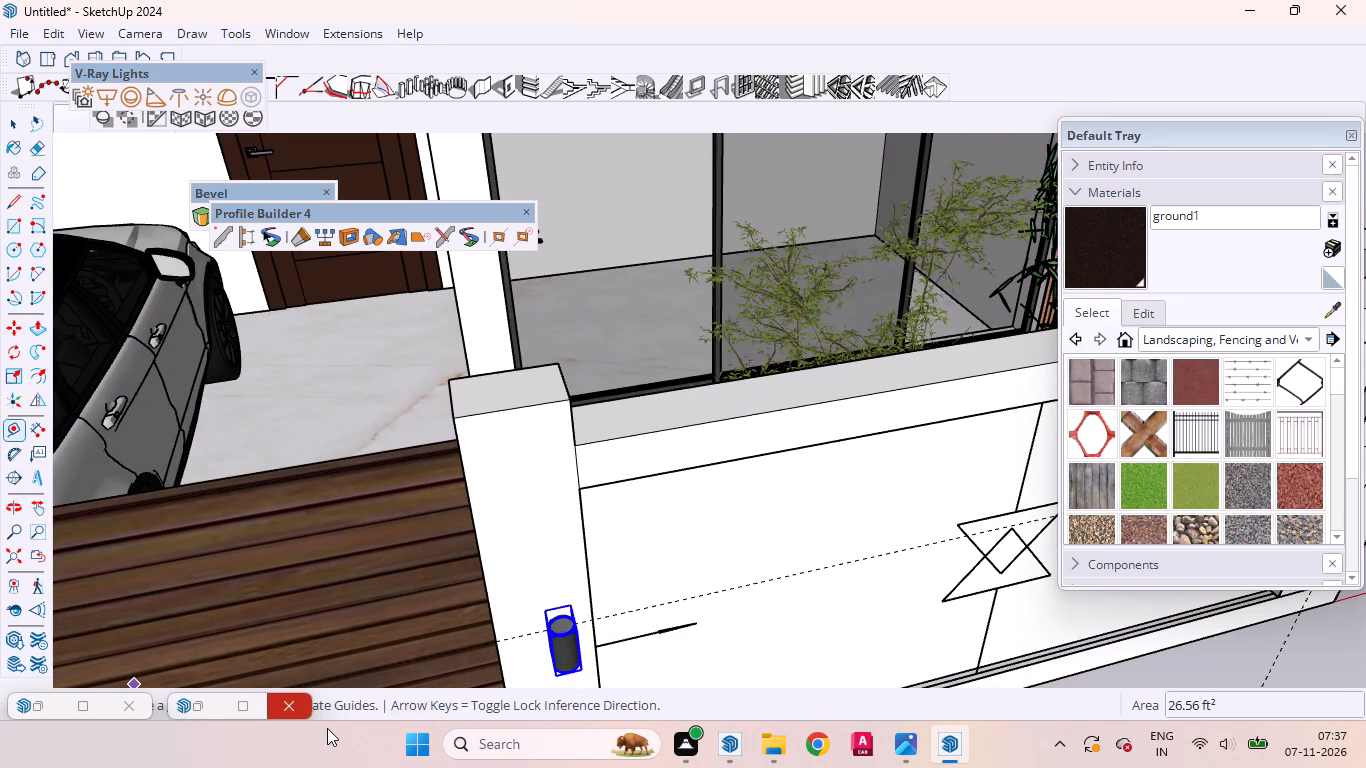
pyautogui.click(578, 505)
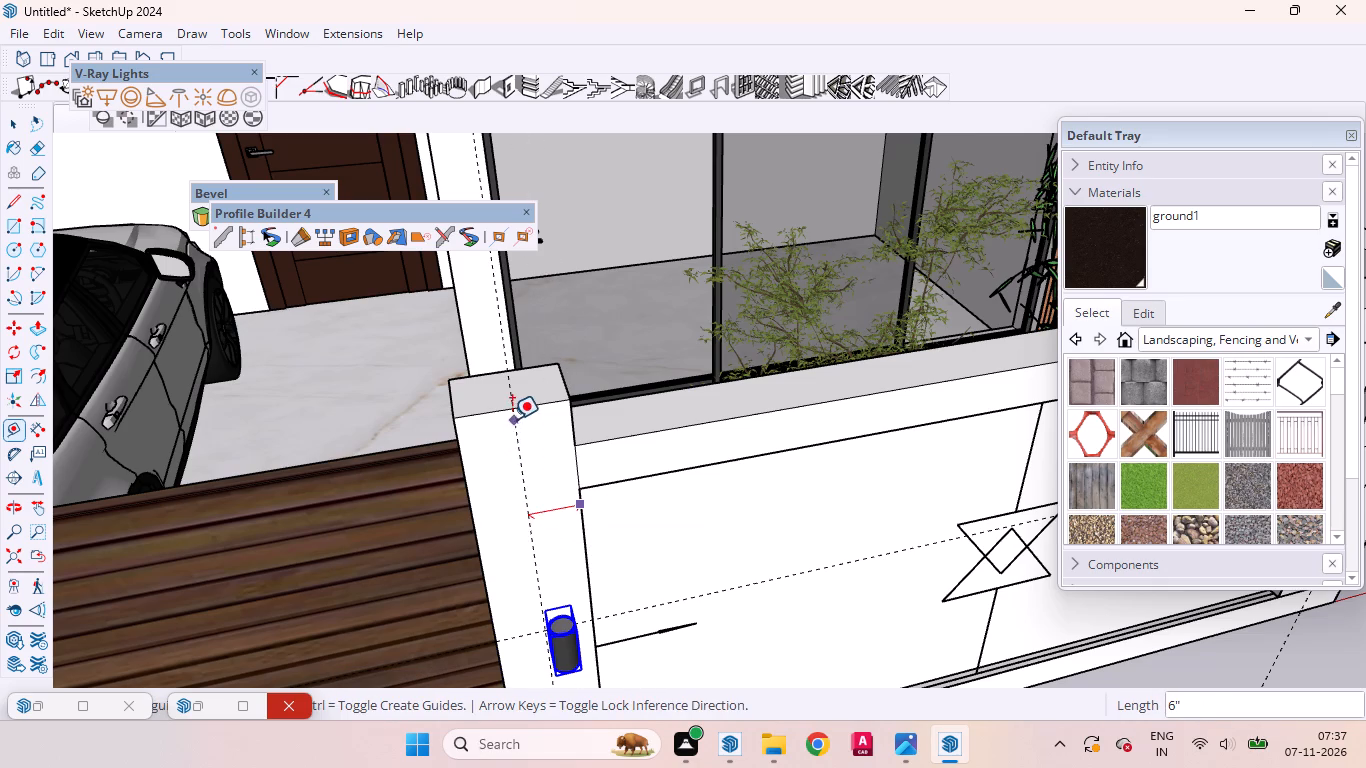
pyautogui.click(510, 411)
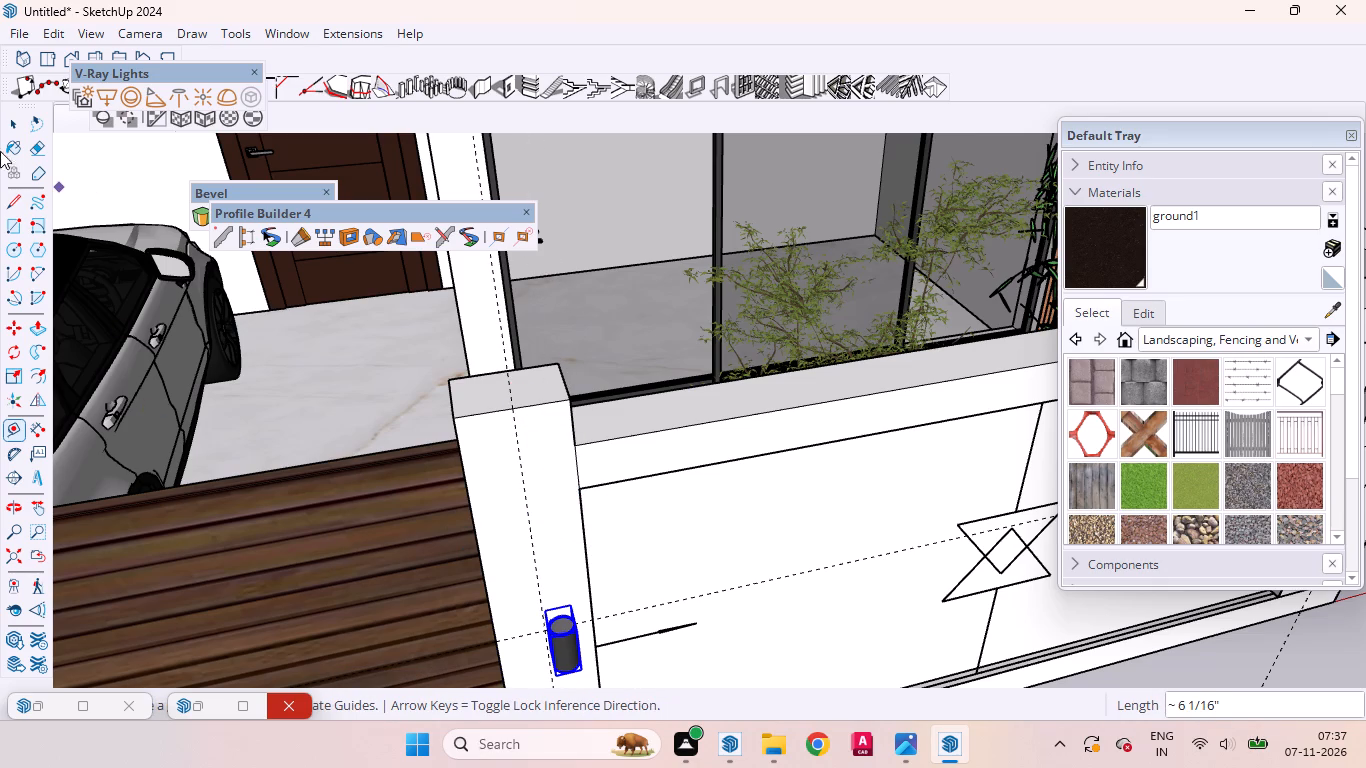
pyautogui.click(4, 124)
# Move the gate pillar's wall light about 1 15/16" sideways by its back plate's top midpoint onto the vertical guide line.
pyautogui.scroll(-6, 446, 327)
pyautogui.scroll(2, 533, 445)
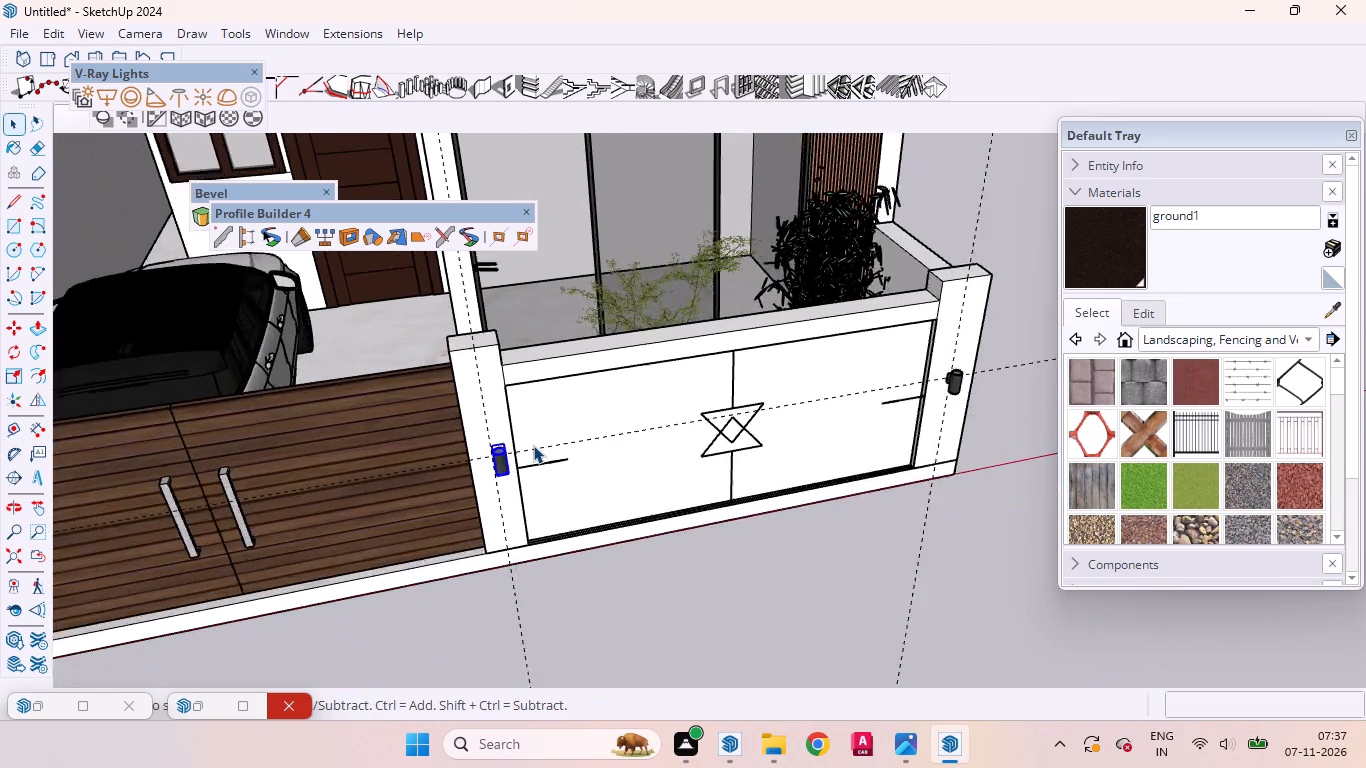
pyautogui.scroll(11, 533, 445)
pyautogui.moveTo(433, 482); pyautogui.dragTo(491, 626, button='middle')
pyautogui.scroll(3, 480, 593)
pyautogui.scroll(-1, 480, 593)
pyautogui.scroll(1, 480, 592)
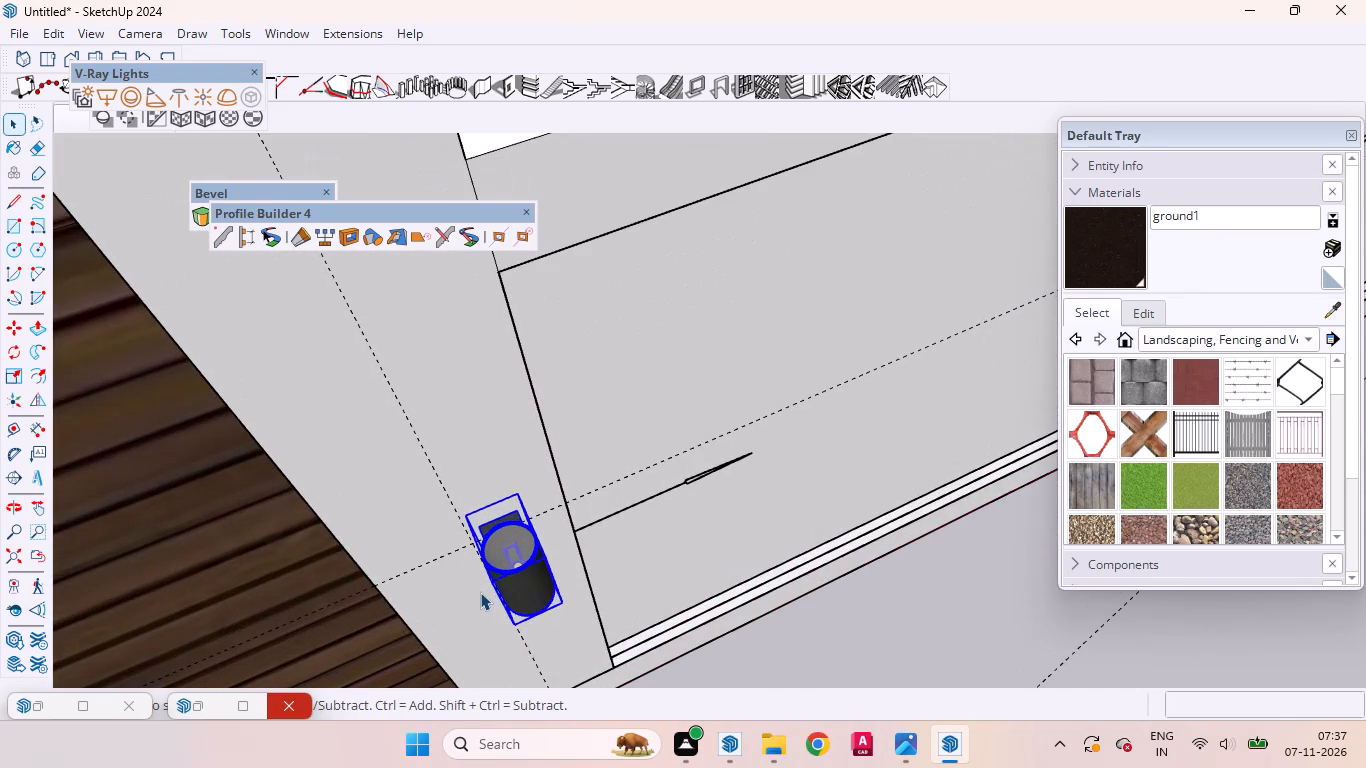
pyautogui.click(4, 324)
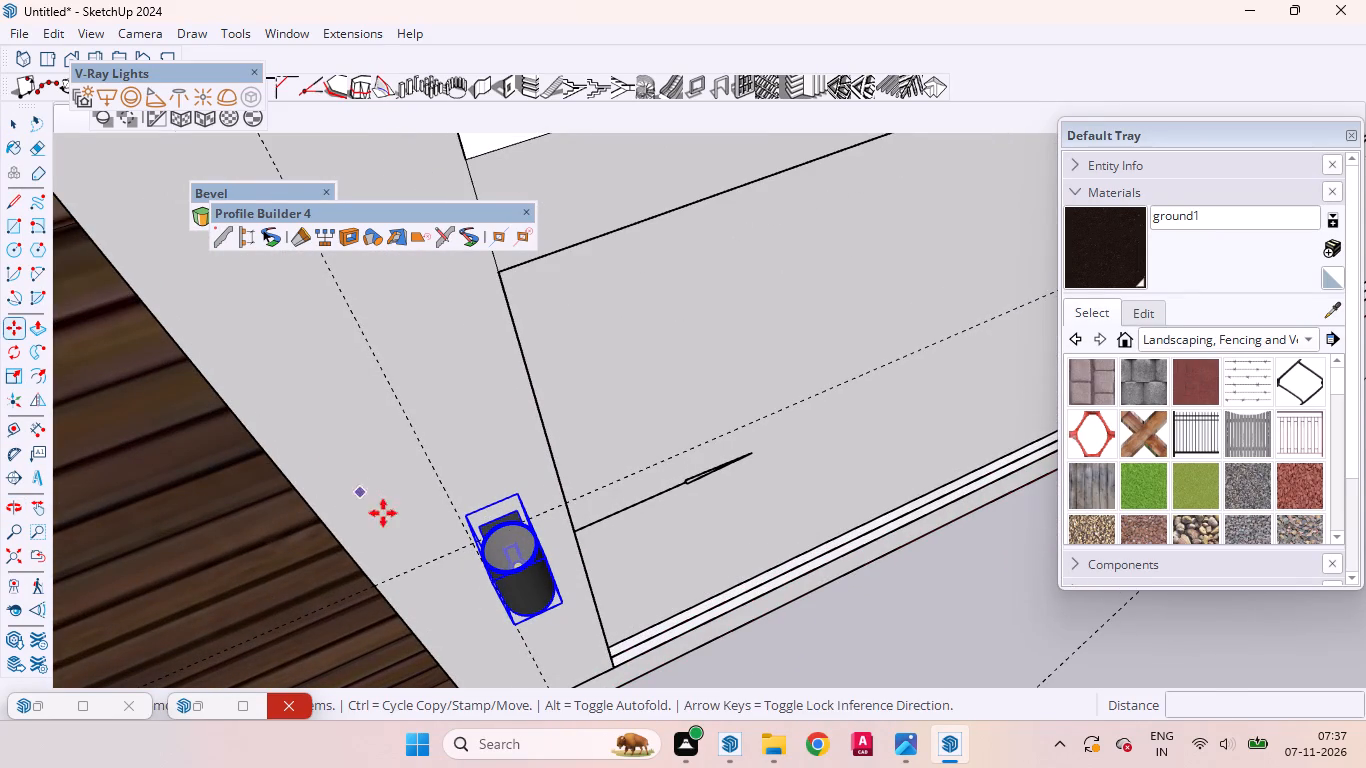
pyautogui.scroll(-2, 478, 527)
pyautogui.scroll(19, 478, 527)
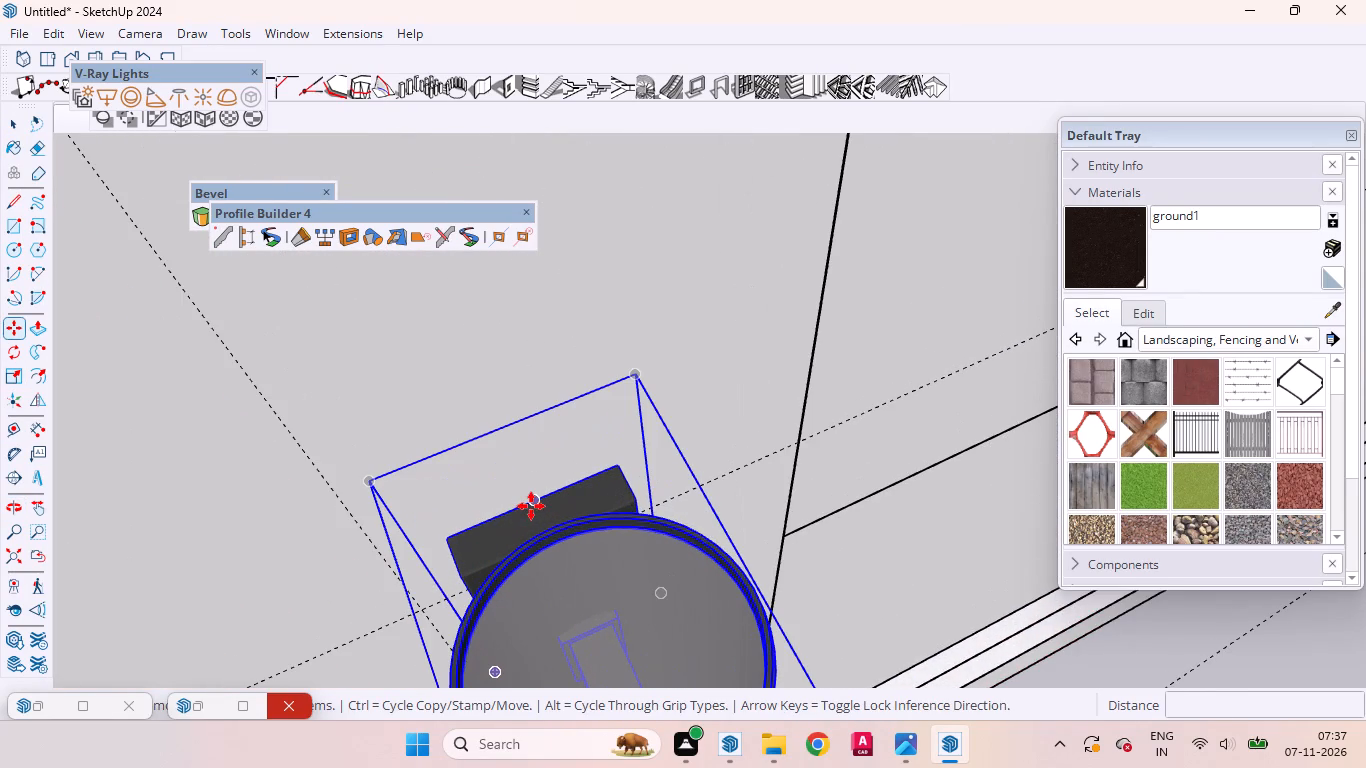
pyautogui.click(531, 503)
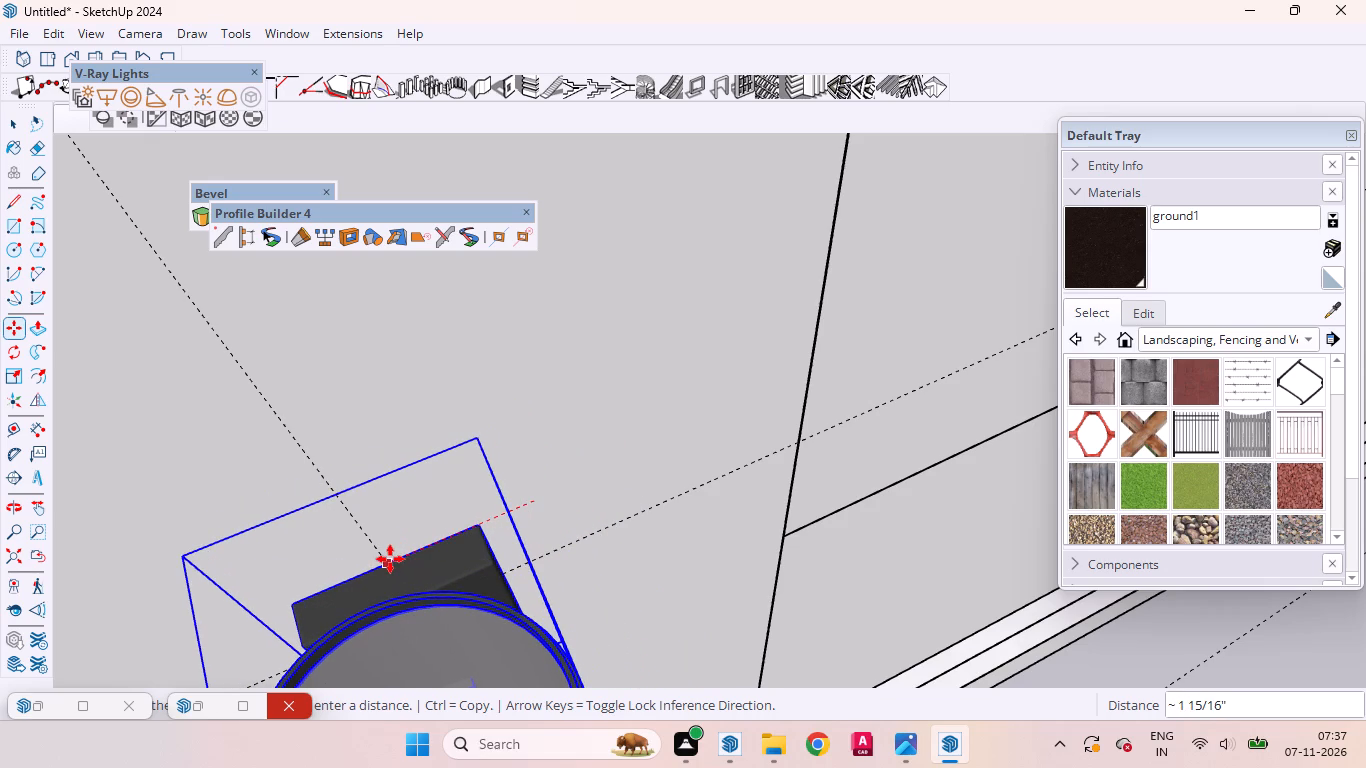
pyautogui.click(390, 559)
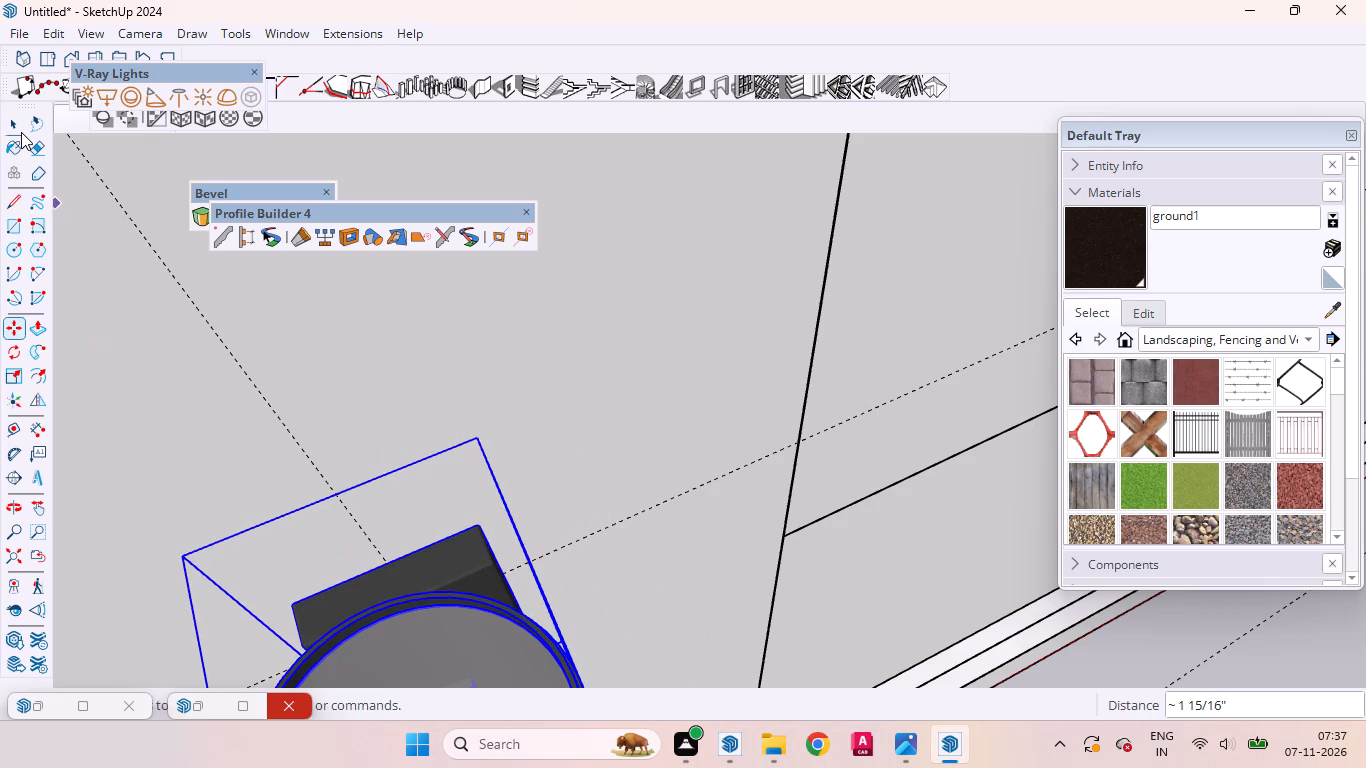
pyautogui.click(21, 131)
# Erase the horizontal guide line and both vertical guide lines from the boundary wall.
pyautogui.scroll(-20, 461, 513)
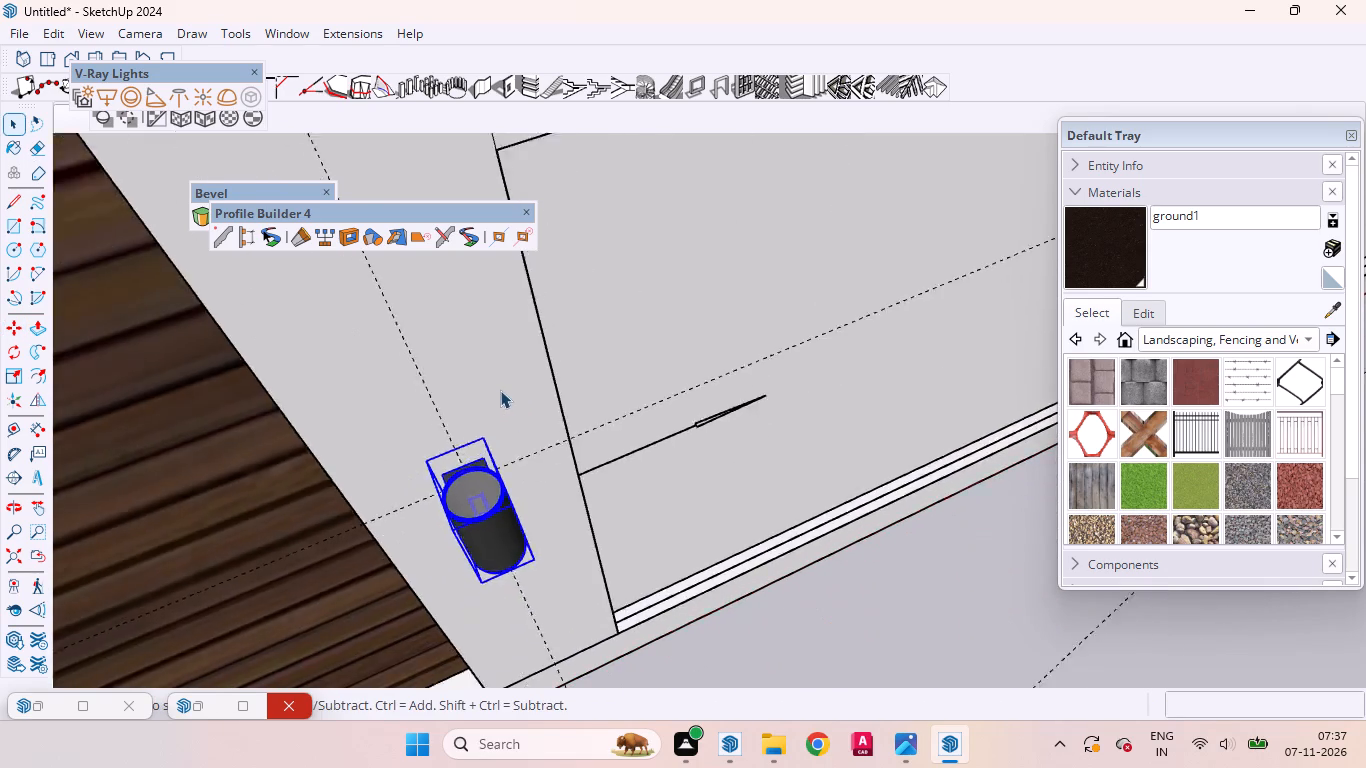
pyautogui.scroll(-7, 500, 390)
pyautogui.moveTo(637, 482); pyautogui.dragTo(491, 379, button='middle')
pyautogui.scroll(-11, 499, 398)
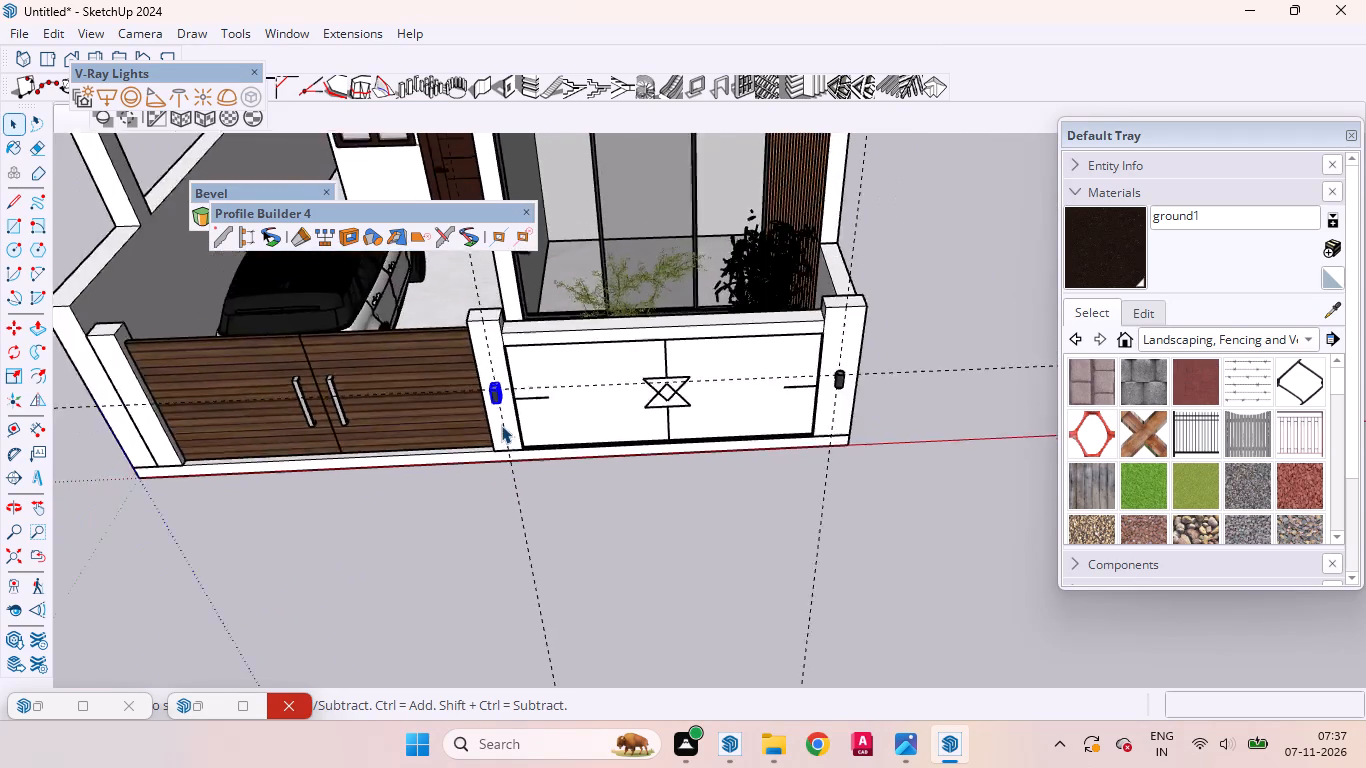
pyautogui.scroll(-12, 501, 425)
pyautogui.moveTo(725, 647); pyautogui.dragTo(403, 476)
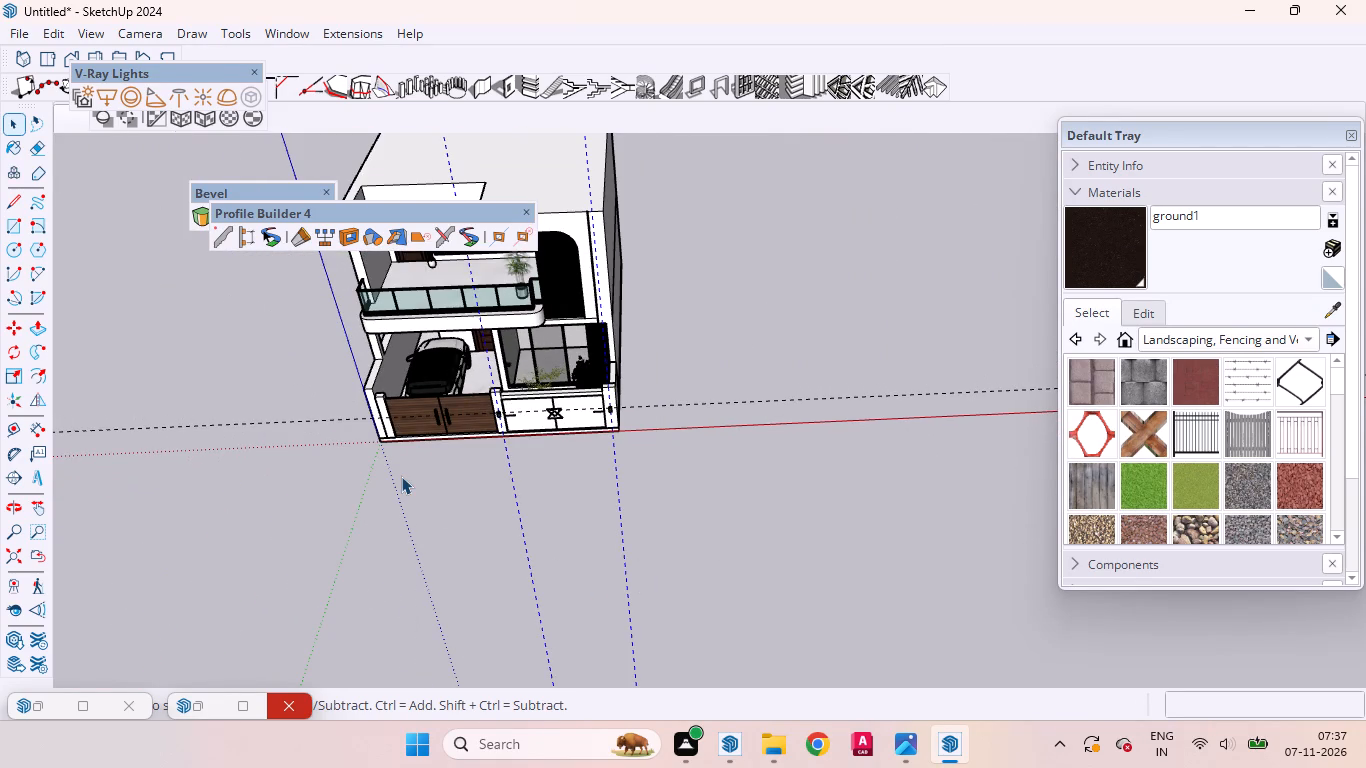
pyautogui.click(42, 149)
pyautogui.moveTo(194, 308); pyautogui.dragTo(258, 566)
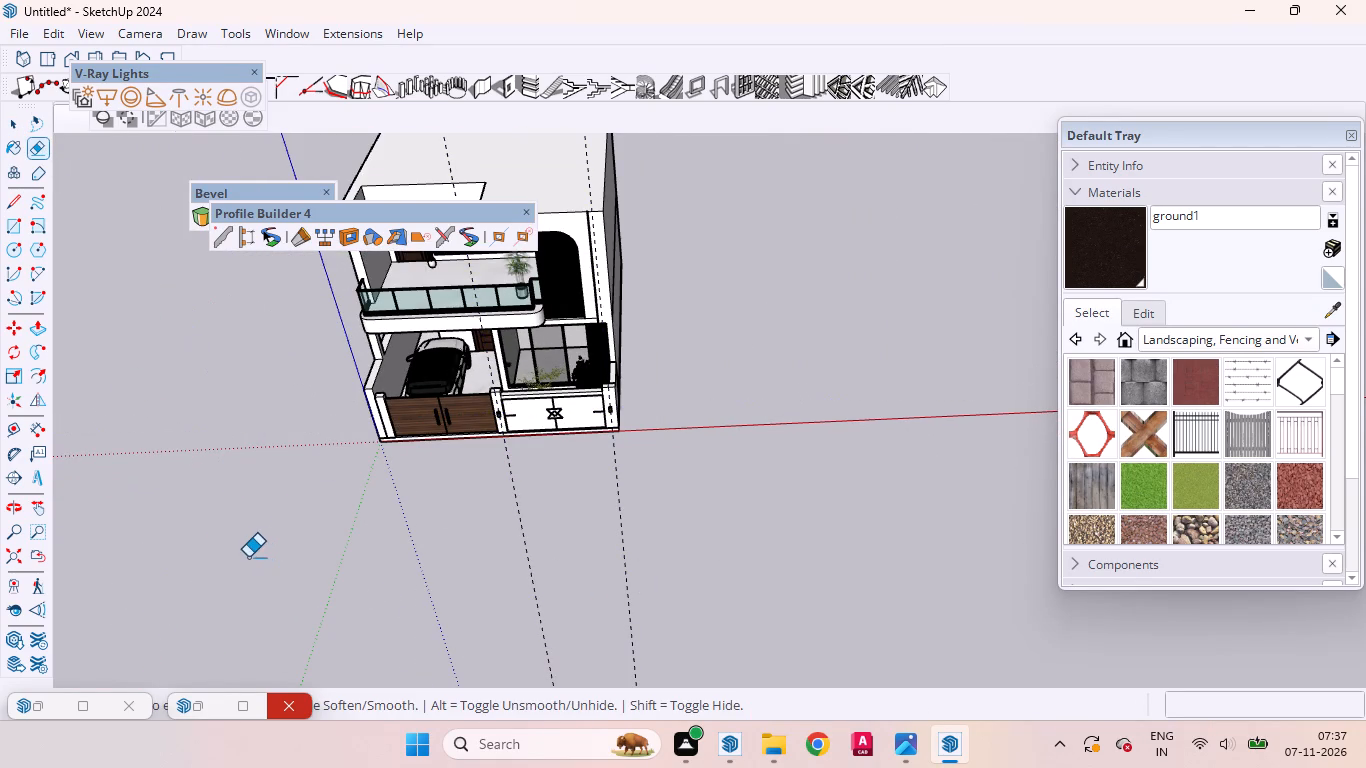
pyautogui.moveTo(243, 555); pyautogui.dragTo(1365, 555)
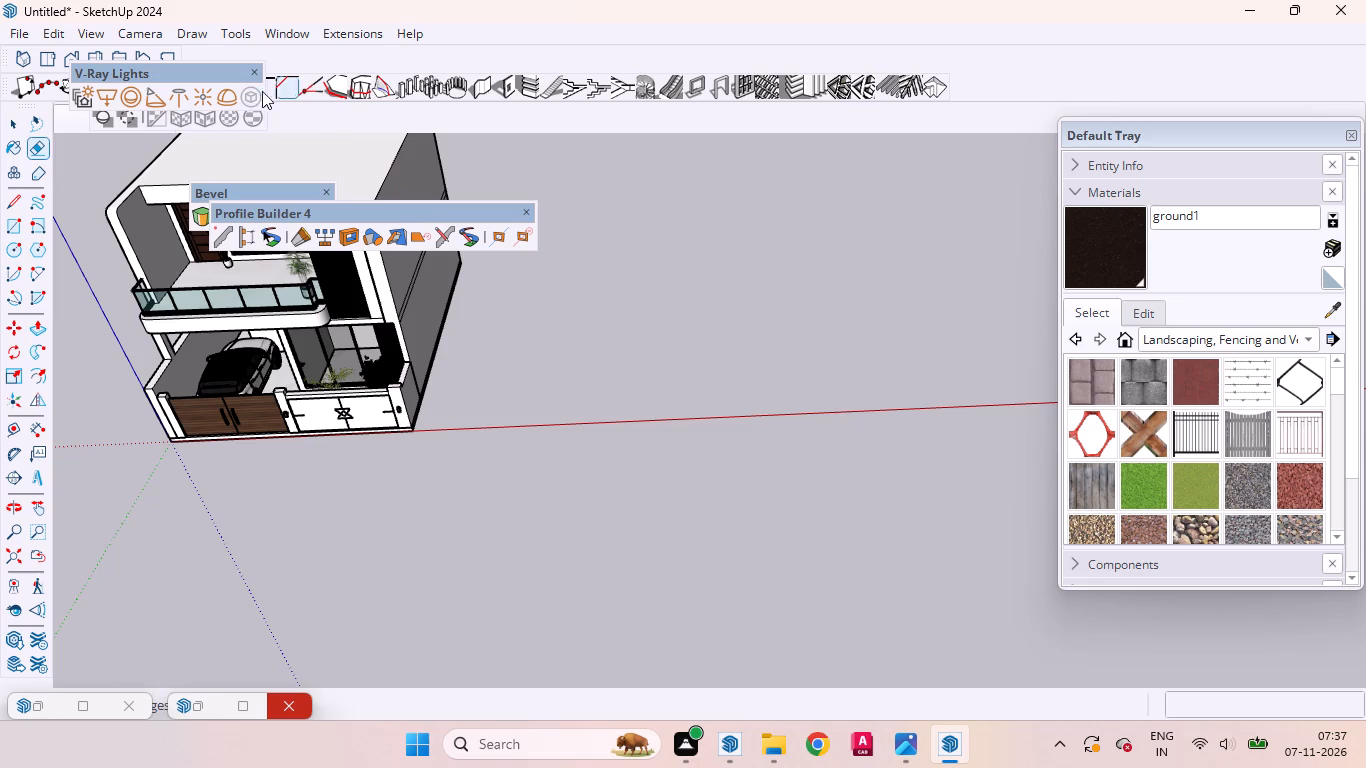
pyautogui.click(14, 128)
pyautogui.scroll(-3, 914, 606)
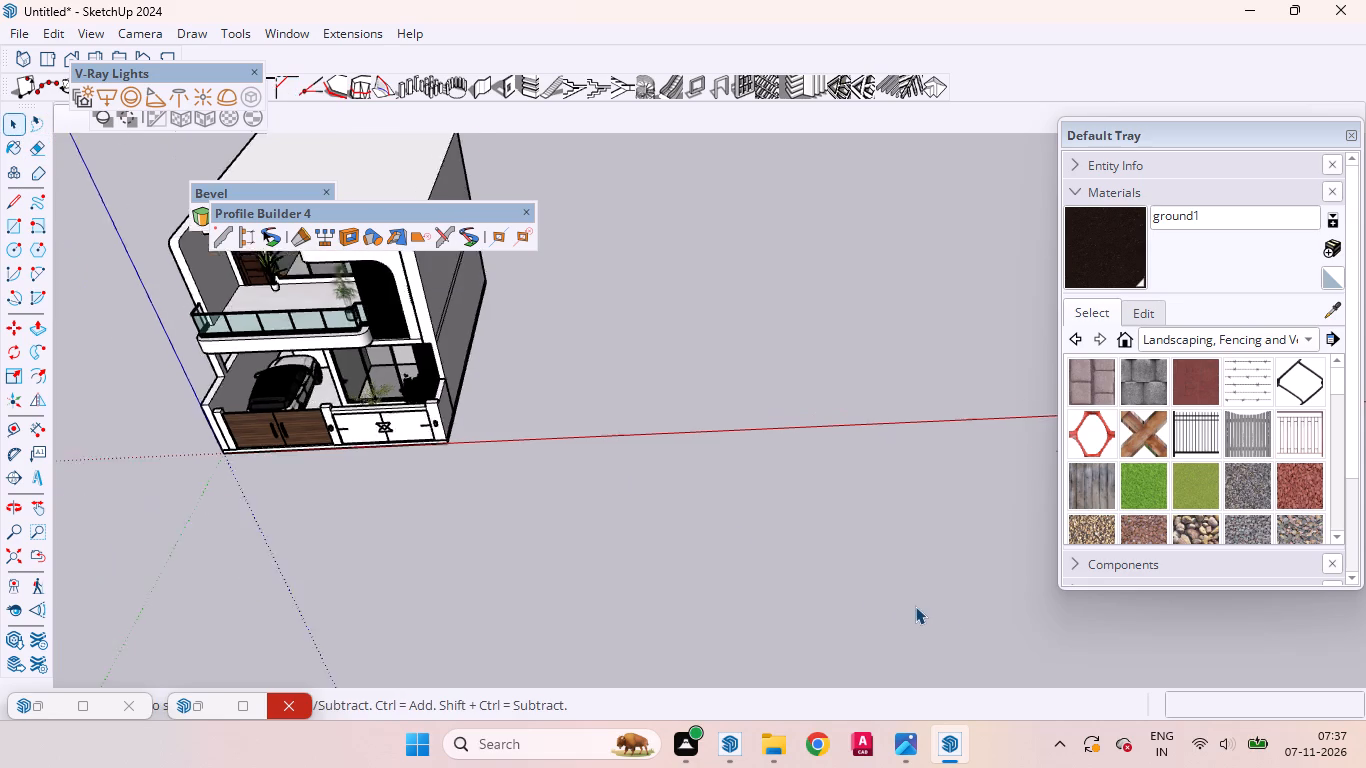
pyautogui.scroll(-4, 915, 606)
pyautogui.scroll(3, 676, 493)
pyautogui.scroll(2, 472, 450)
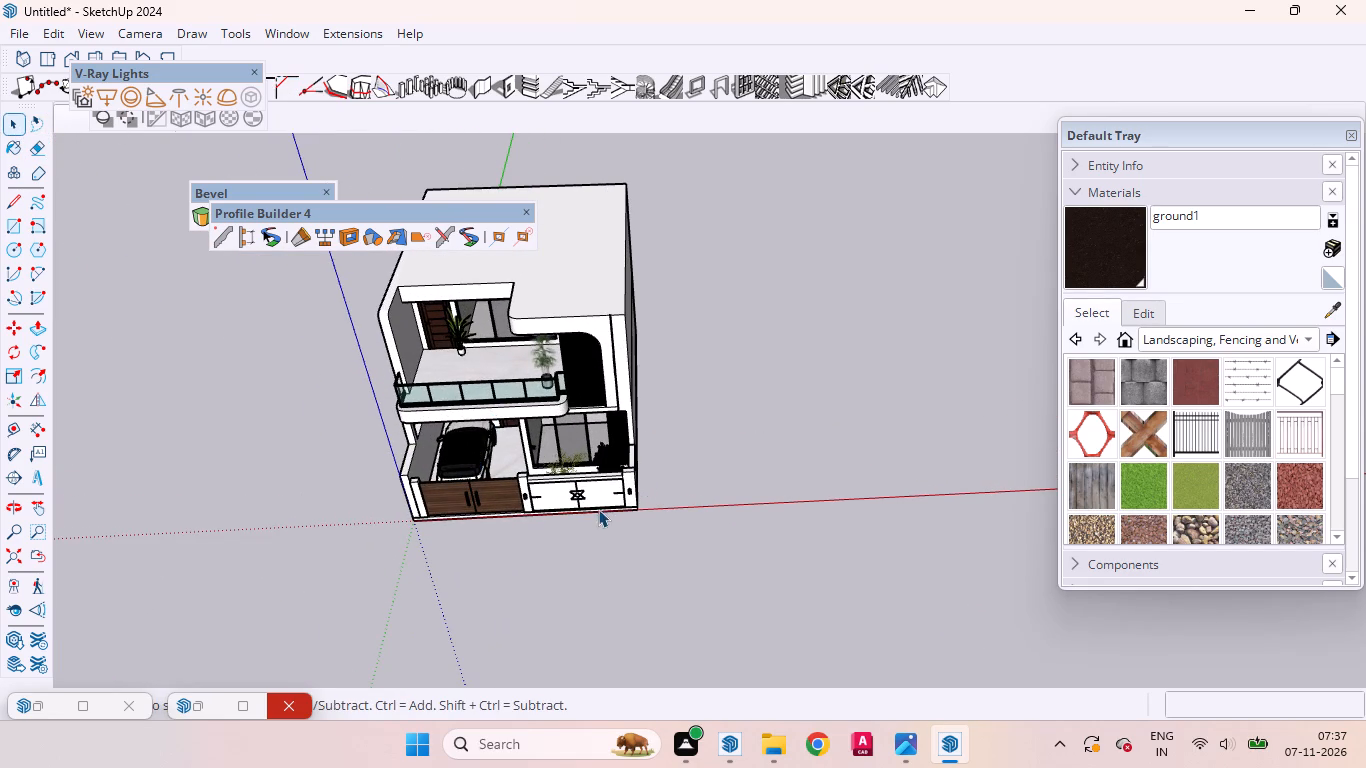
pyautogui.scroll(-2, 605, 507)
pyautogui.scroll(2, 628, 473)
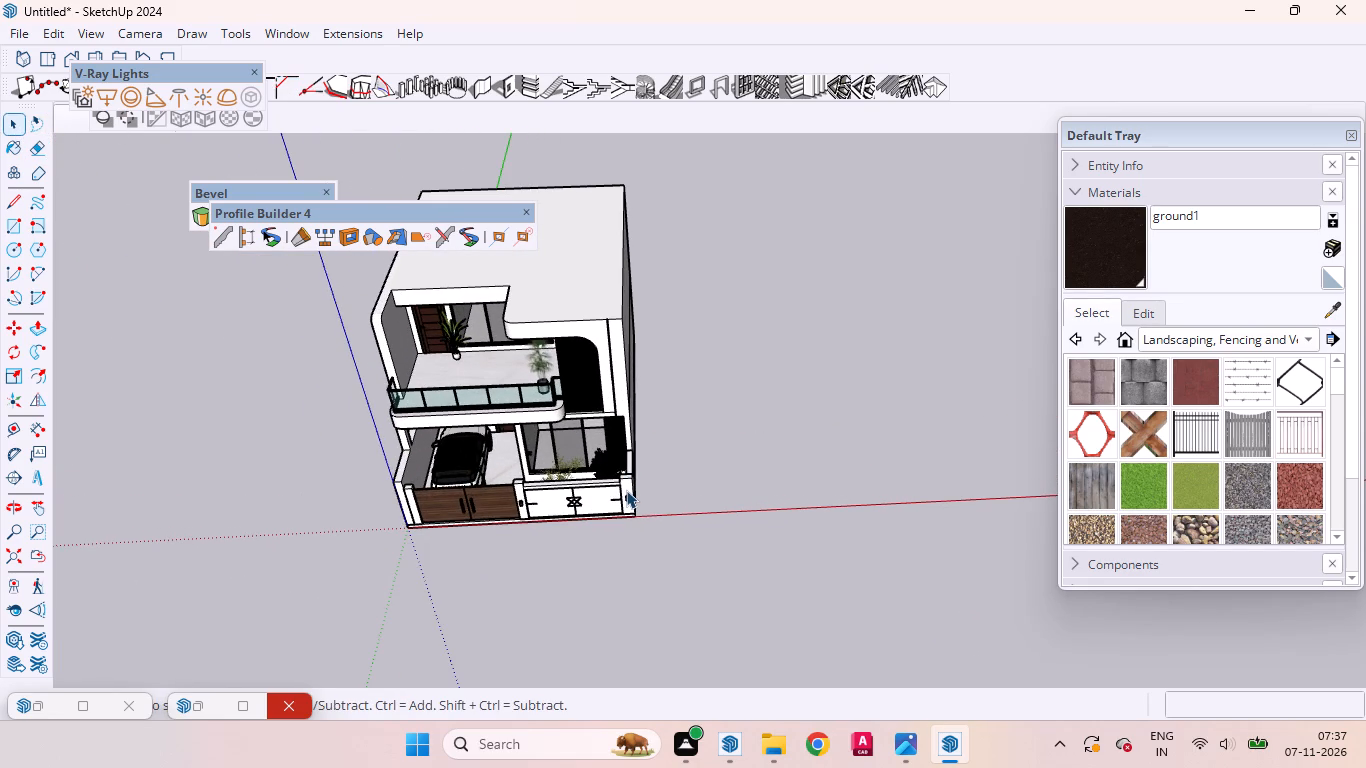
# Convert the nested round disc inside the top opening of the gate pillar's wall light into a V-Ray mesh light.
pyautogui.scroll(9, 561, 432)
pyautogui.scroll(-4, 766, 298)
pyautogui.scroll(-3, 745, 391)
pyautogui.scroll(4, 633, 456)
pyautogui.scroll(20, 633, 456)
pyautogui.scroll(3, 633, 456)
pyautogui.moveTo(583, 472); pyautogui.dragTo(614, 567, button='middle')
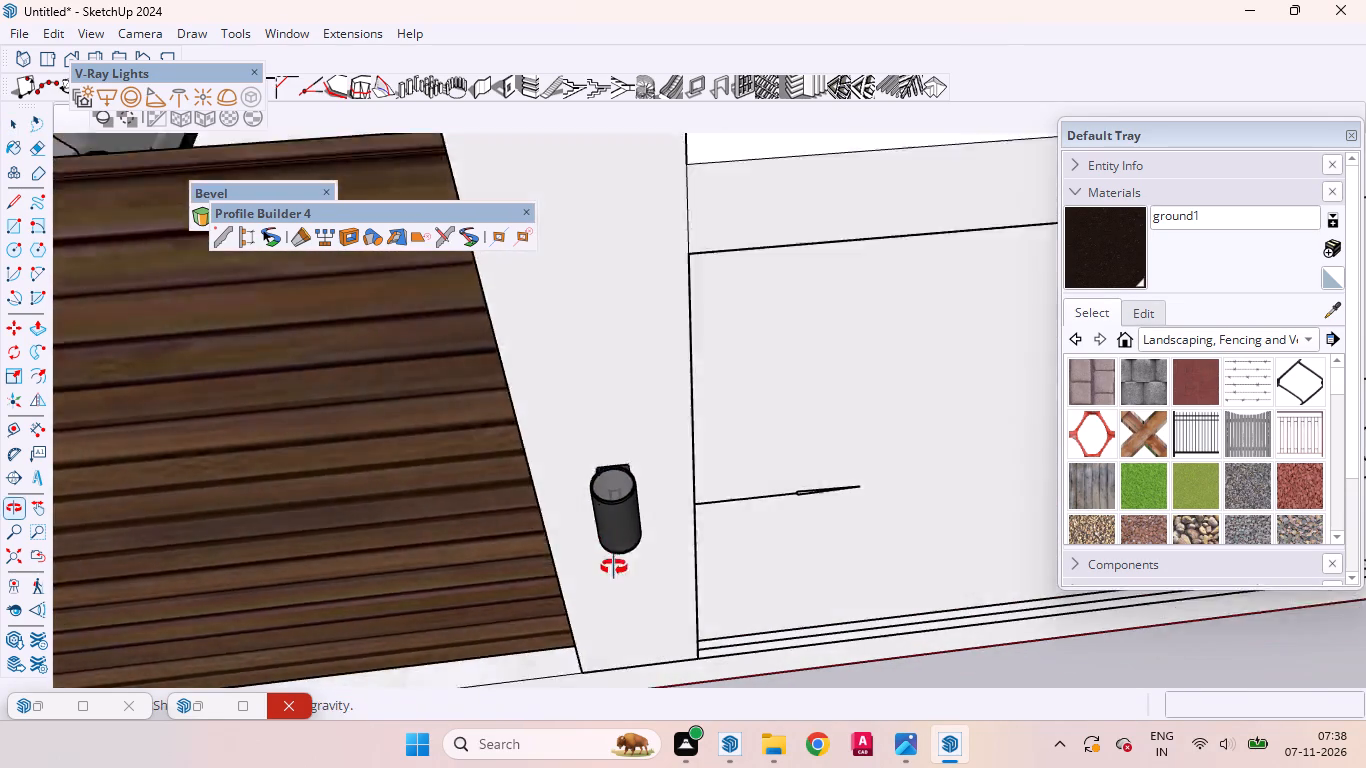
pyautogui.moveTo(614, 567); pyautogui.dragTo(622, 604, button='middle')
pyautogui.scroll(13, 610, 522)
pyautogui.click(641, 526)
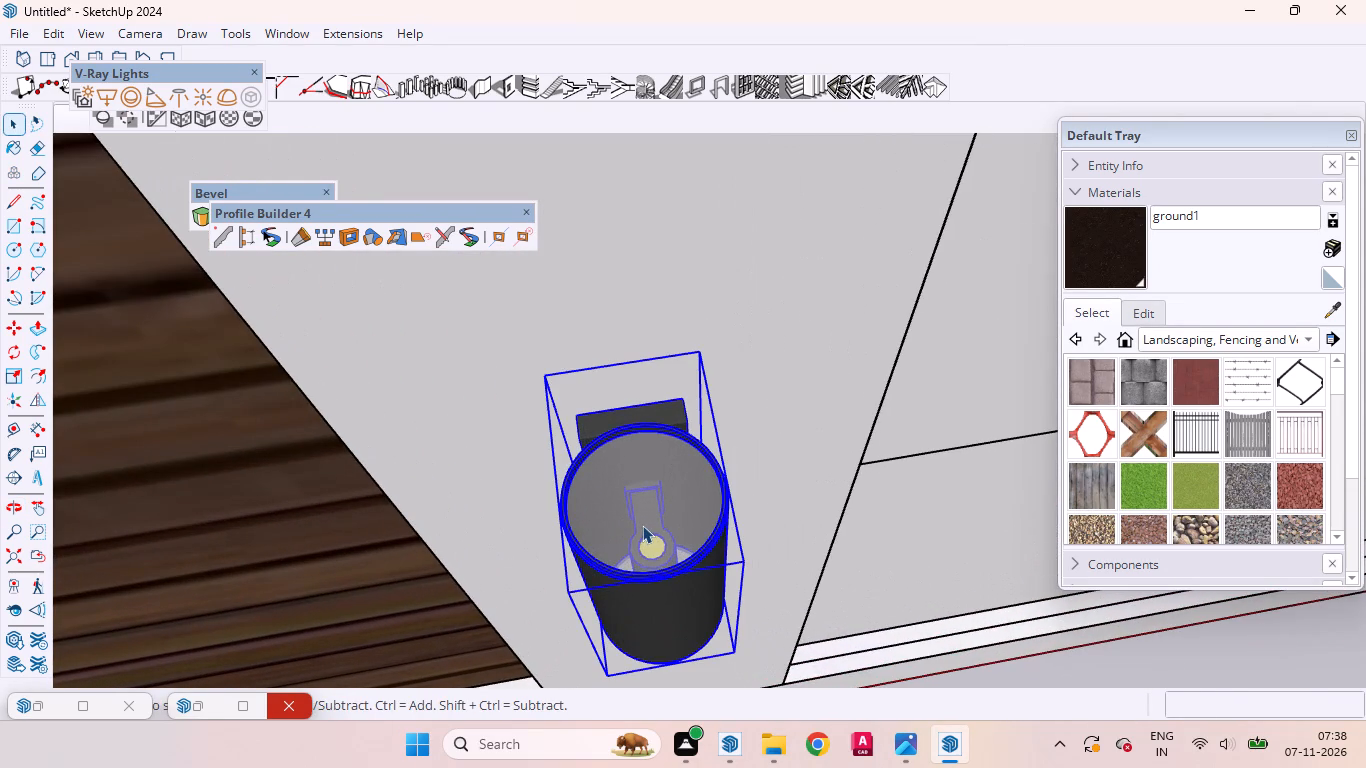
pyautogui.doubleClick(642, 525)
pyautogui.doubleClick(625, 508)
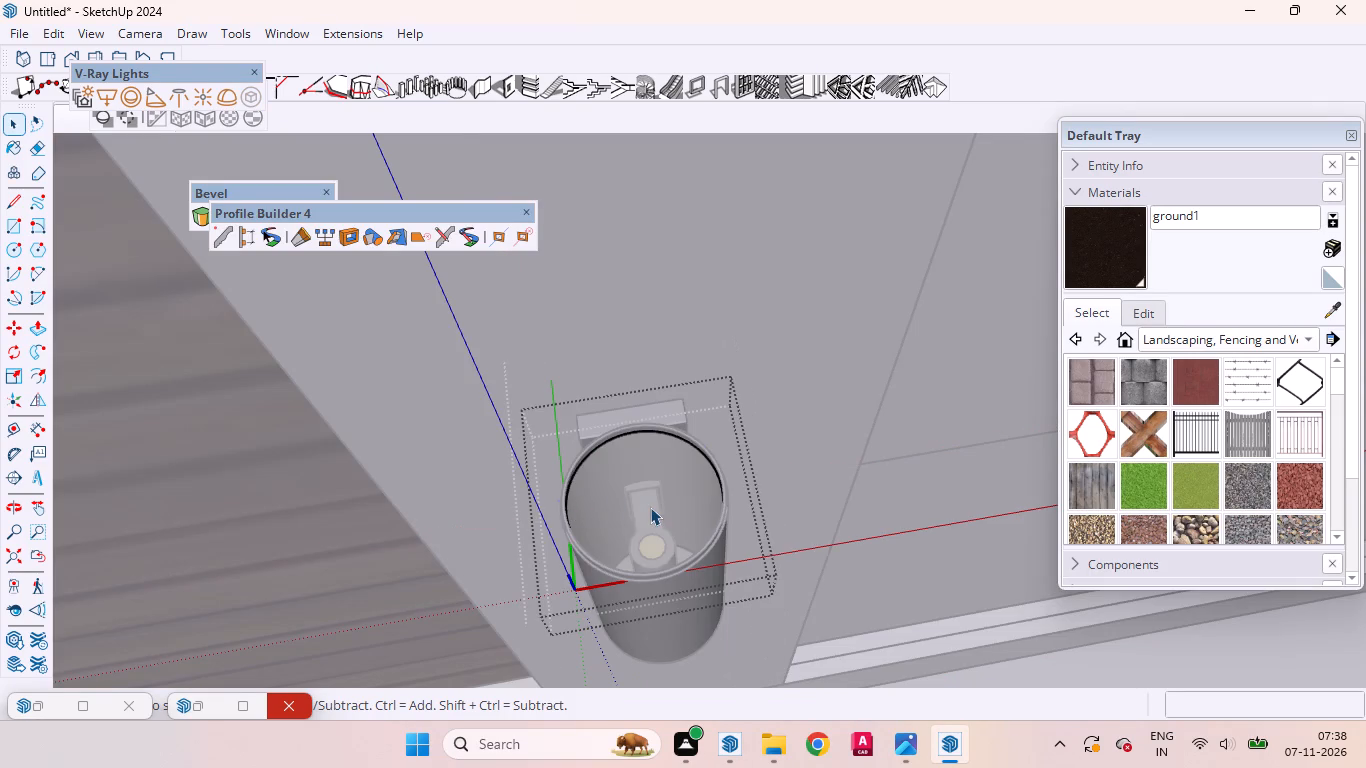
pyautogui.click(650, 507)
pyautogui.scroll(-8, 562, 447)
pyautogui.scroll(2, 574, 326)
pyautogui.scroll(-6, 574, 326)
pyautogui.click(729, 613)
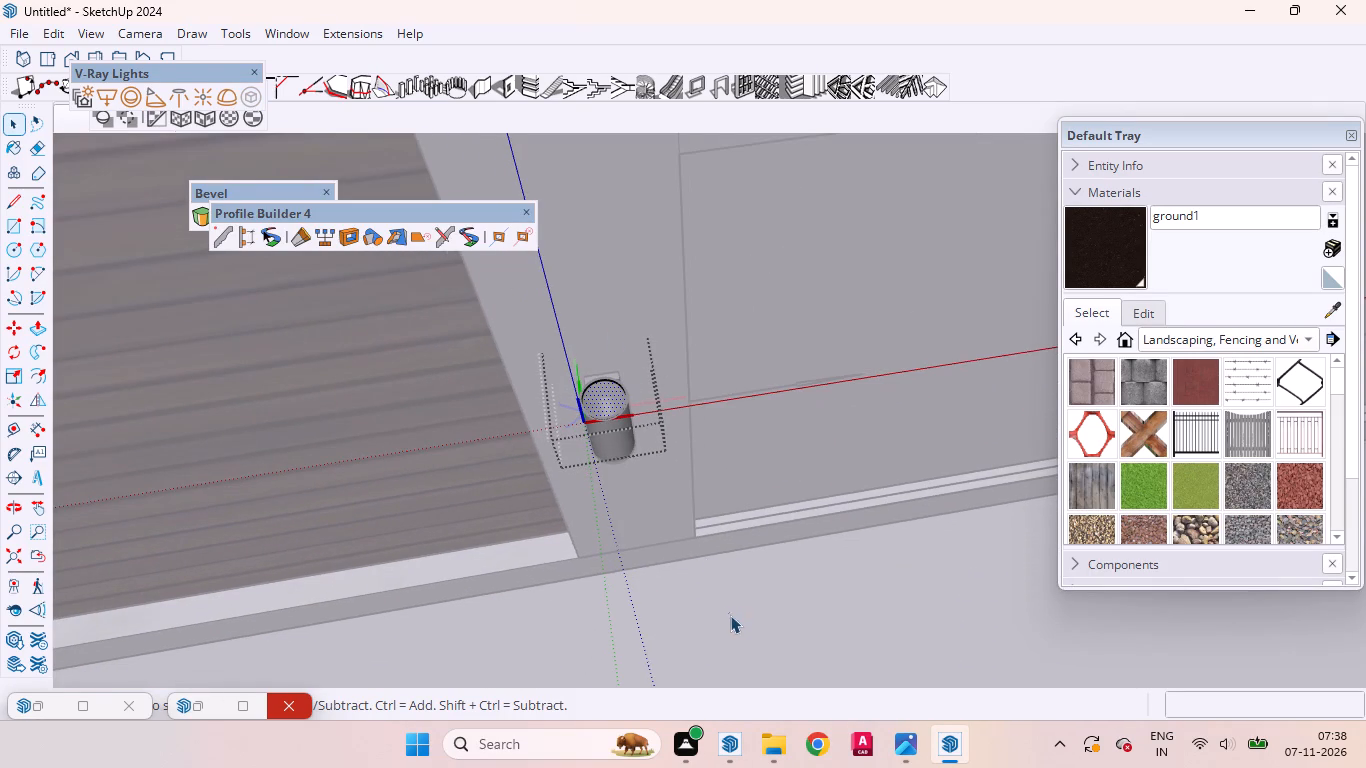
pyautogui.scroll(9, 582, 378)
pyautogui.click(615, 444)
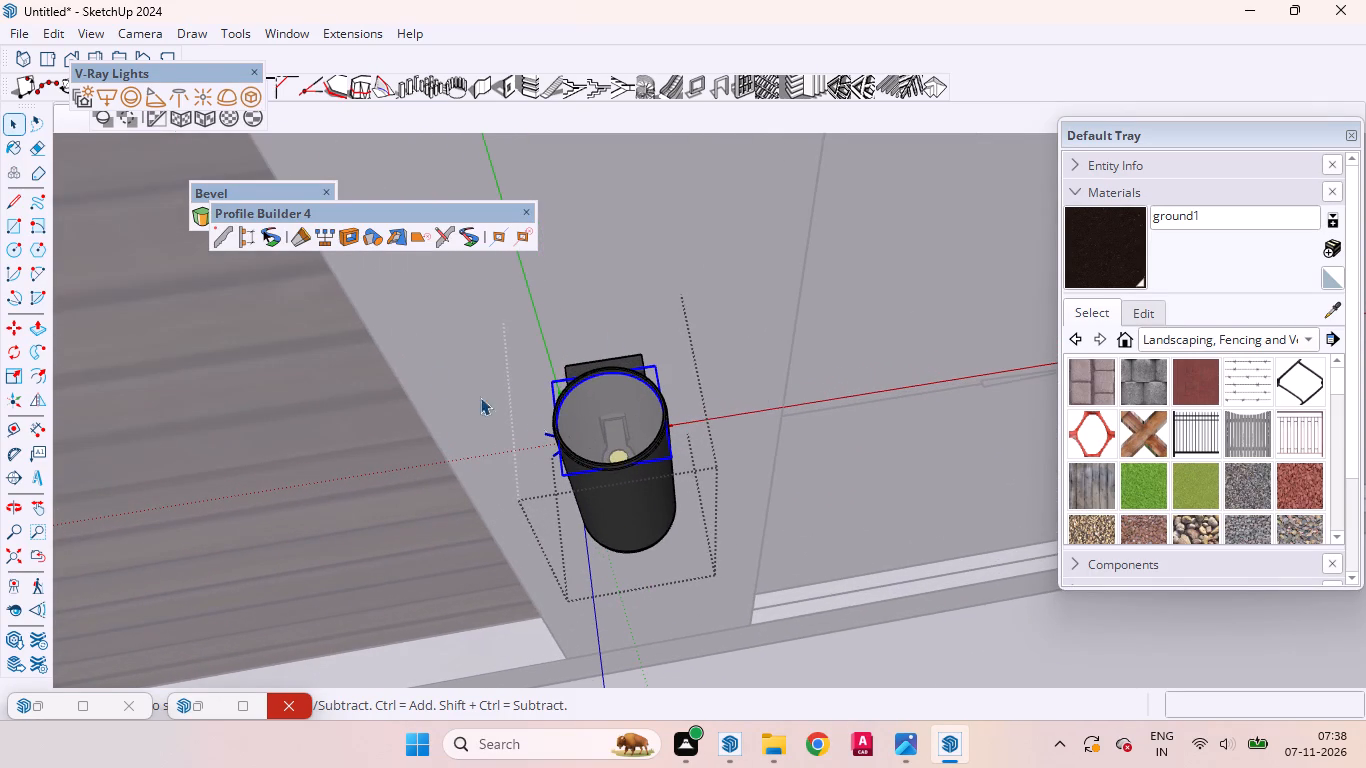
pyautogui.click(256, 96)
pyautogui.scroll(-7, 554, 430)
pyautogui.scroll(-18, 413, 393)
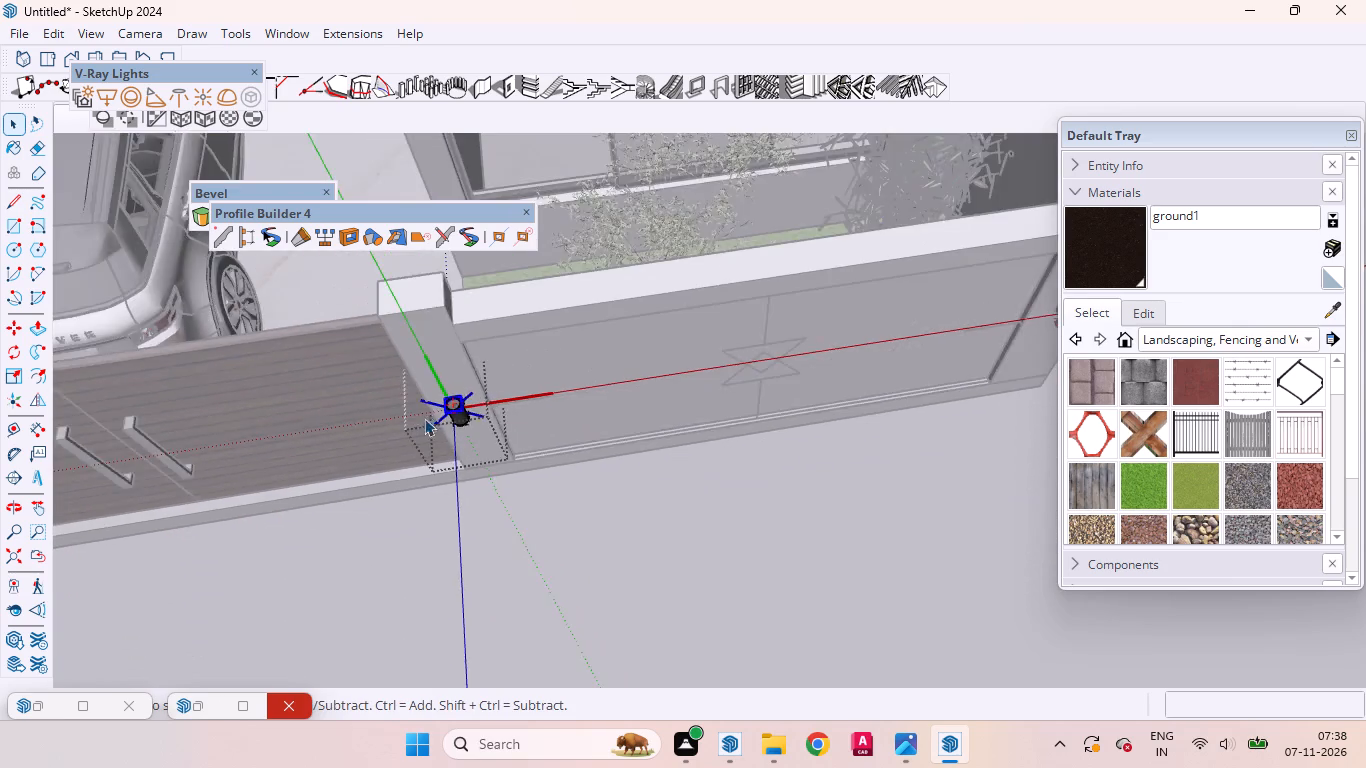
pyautogui.scroll(-8, 424, 418)
pyautogui.click(605, 510)
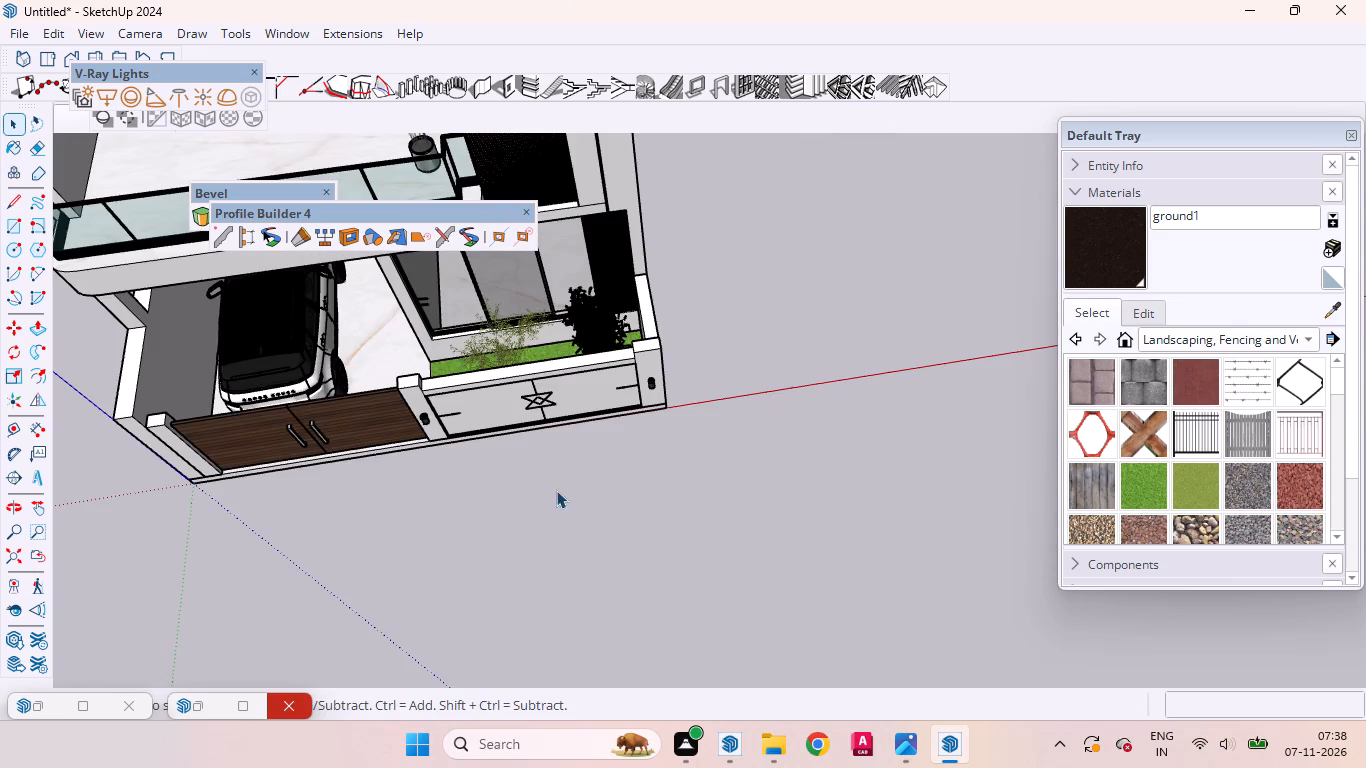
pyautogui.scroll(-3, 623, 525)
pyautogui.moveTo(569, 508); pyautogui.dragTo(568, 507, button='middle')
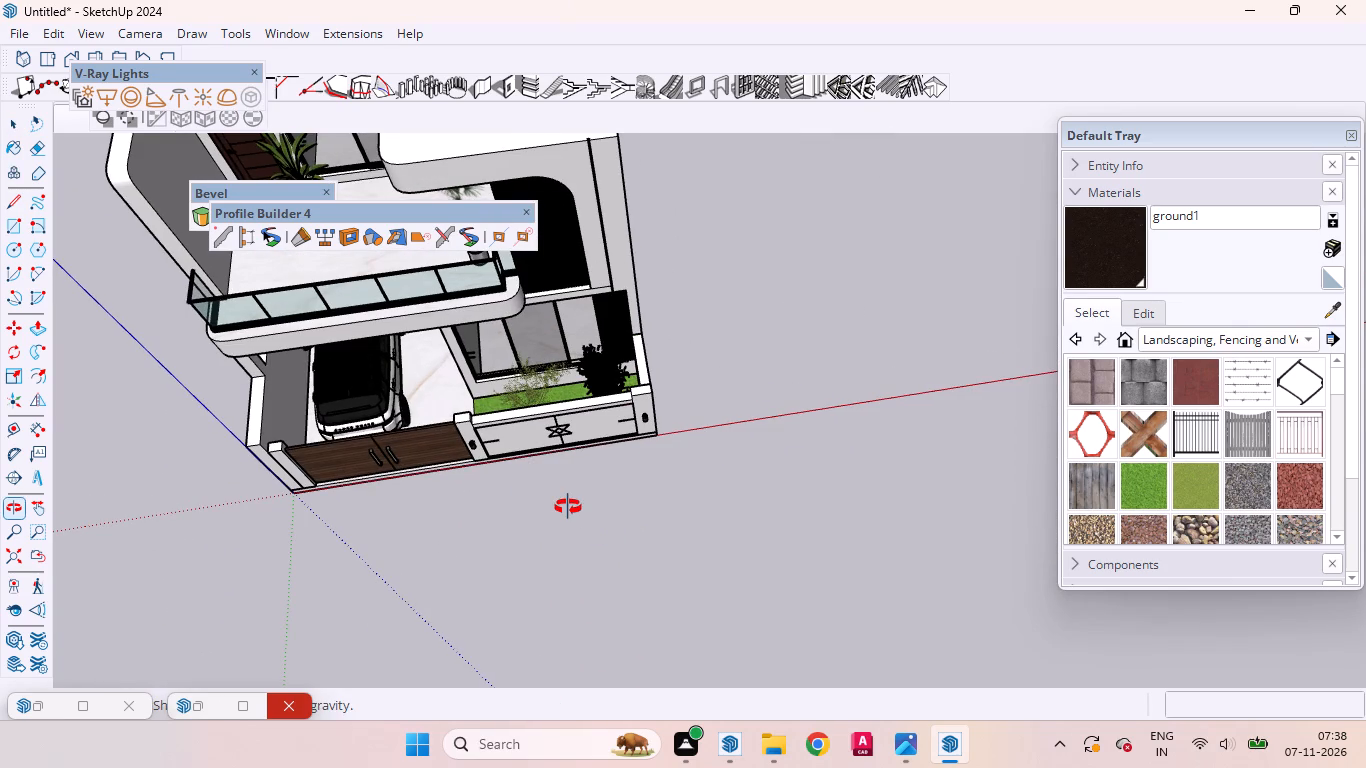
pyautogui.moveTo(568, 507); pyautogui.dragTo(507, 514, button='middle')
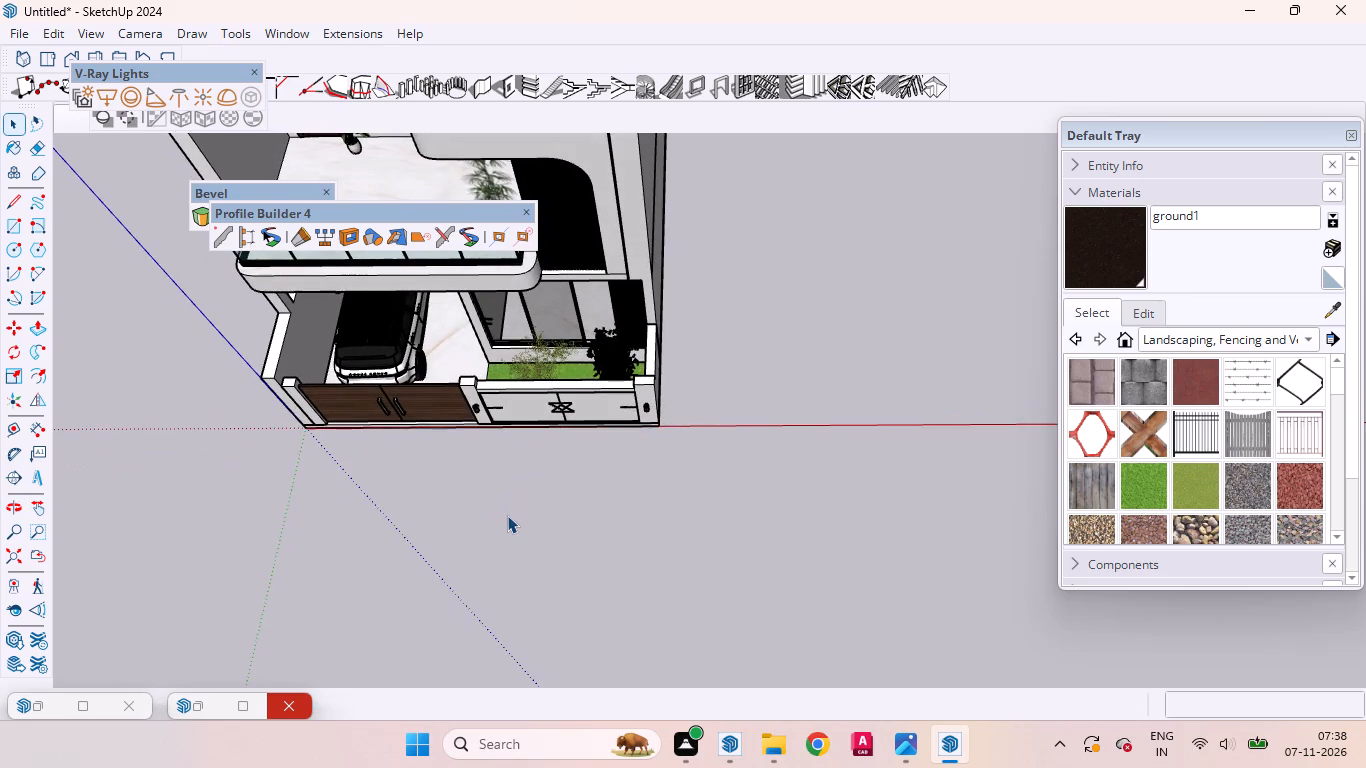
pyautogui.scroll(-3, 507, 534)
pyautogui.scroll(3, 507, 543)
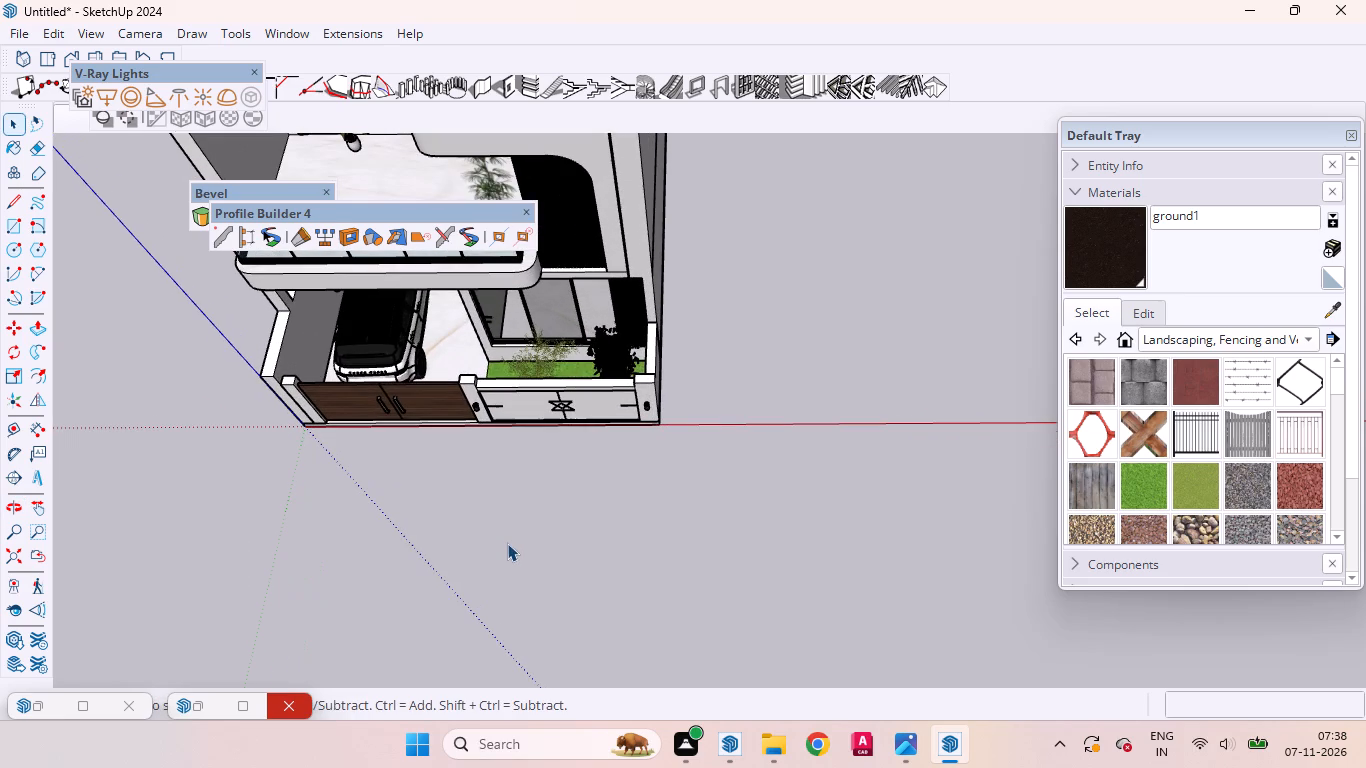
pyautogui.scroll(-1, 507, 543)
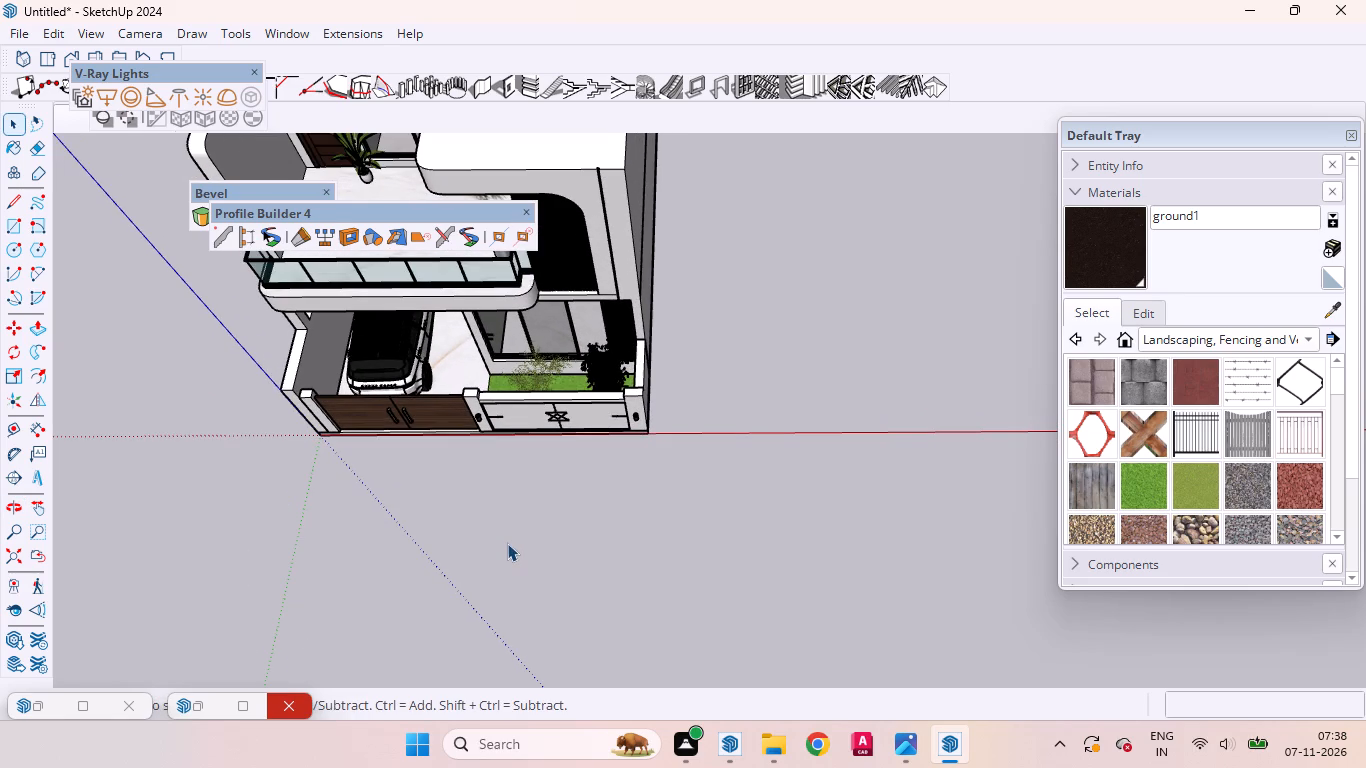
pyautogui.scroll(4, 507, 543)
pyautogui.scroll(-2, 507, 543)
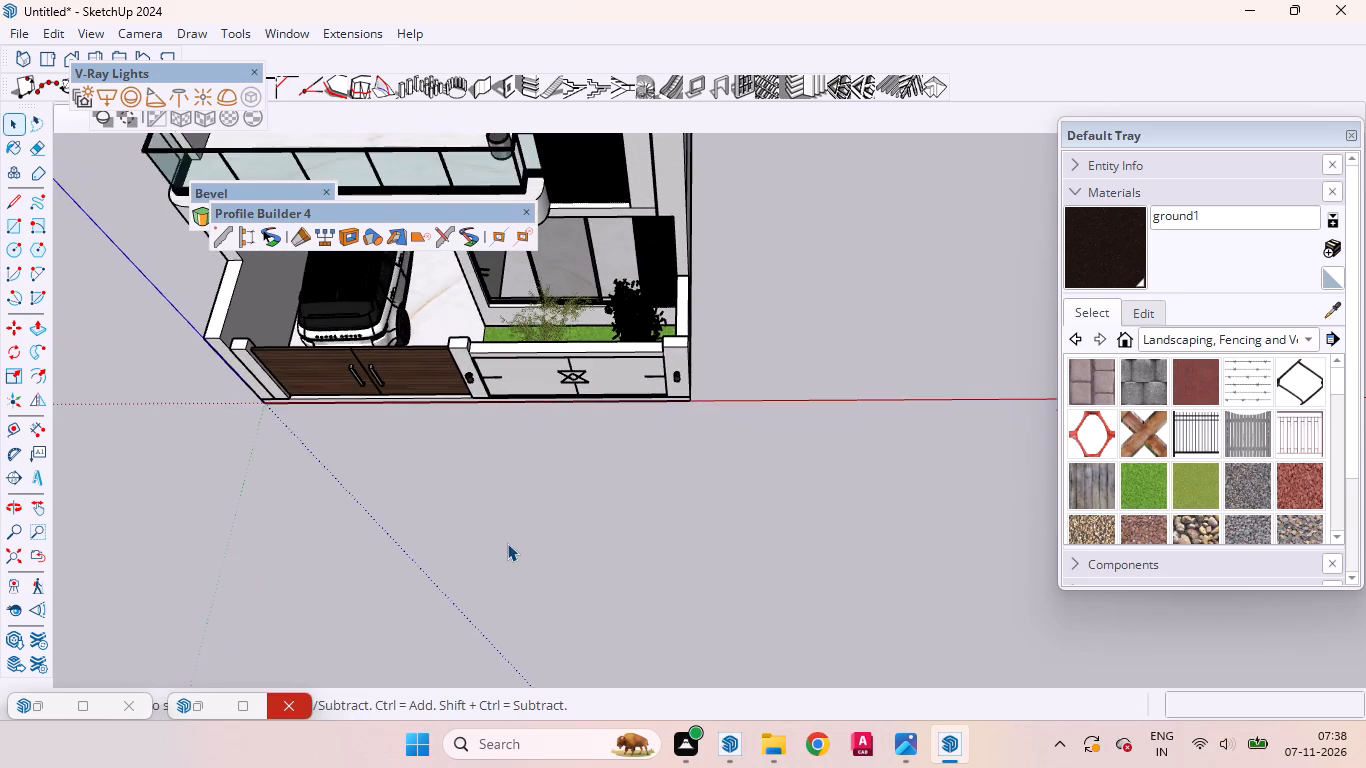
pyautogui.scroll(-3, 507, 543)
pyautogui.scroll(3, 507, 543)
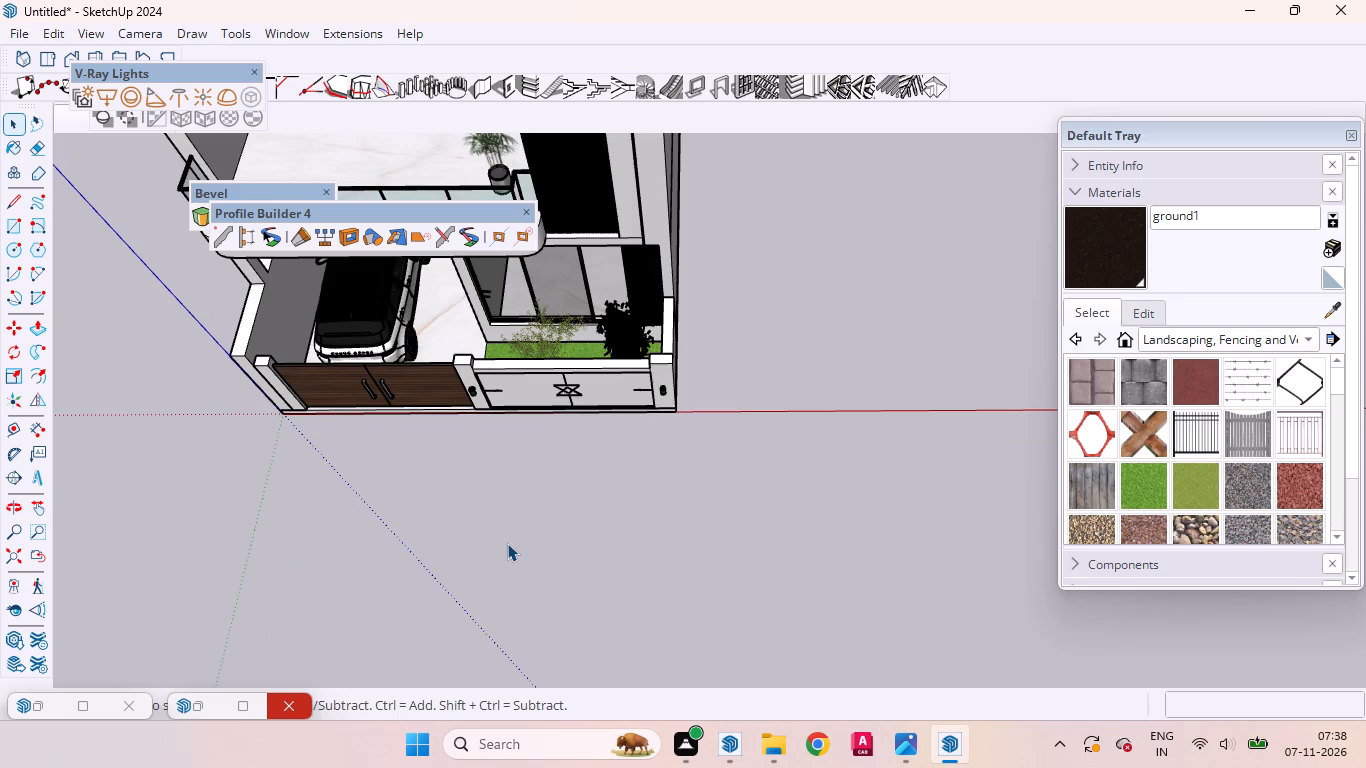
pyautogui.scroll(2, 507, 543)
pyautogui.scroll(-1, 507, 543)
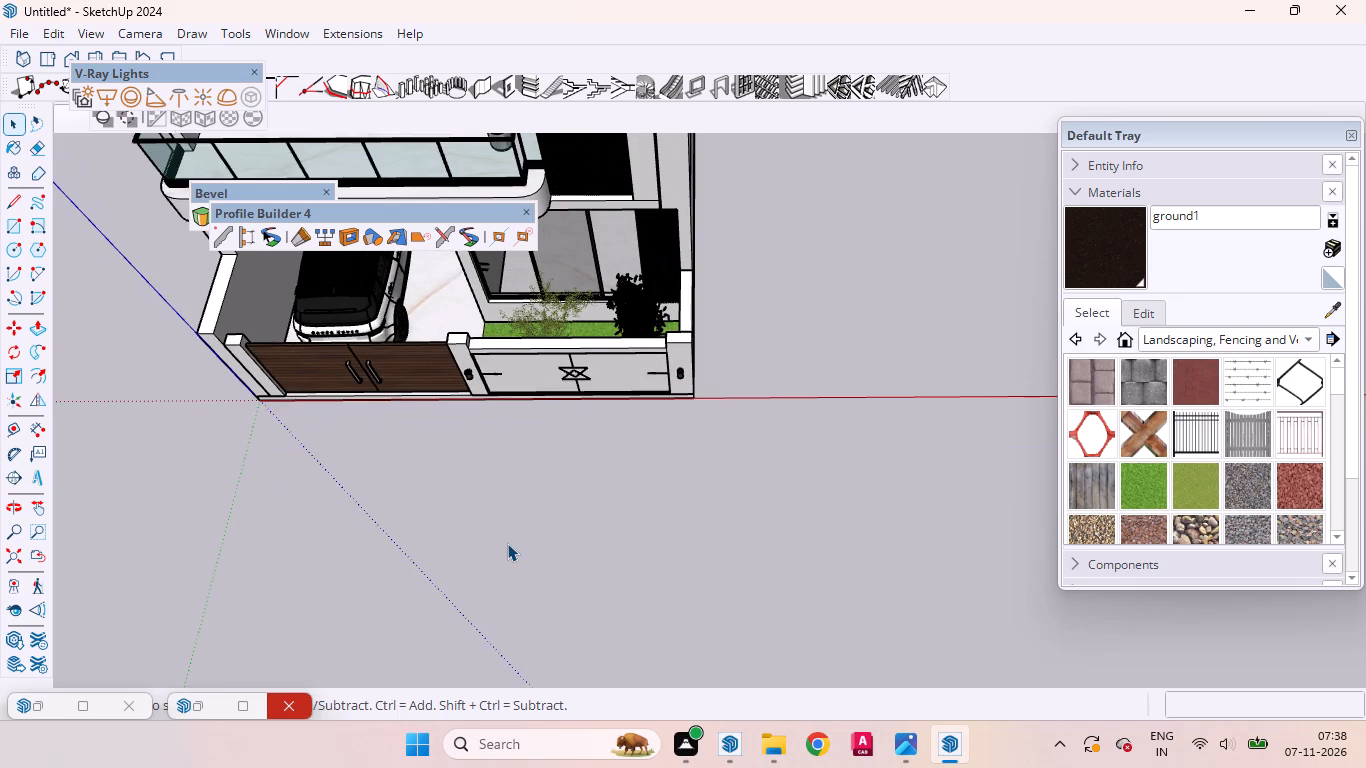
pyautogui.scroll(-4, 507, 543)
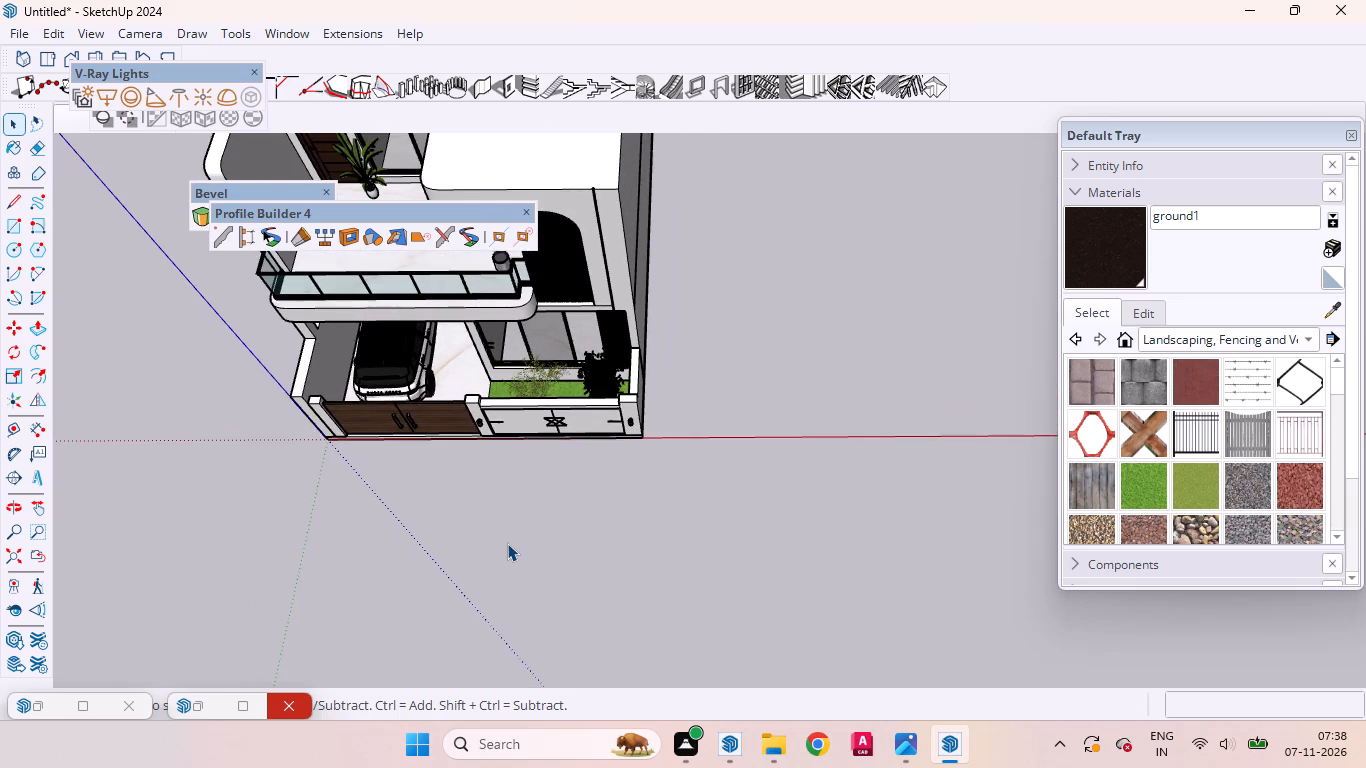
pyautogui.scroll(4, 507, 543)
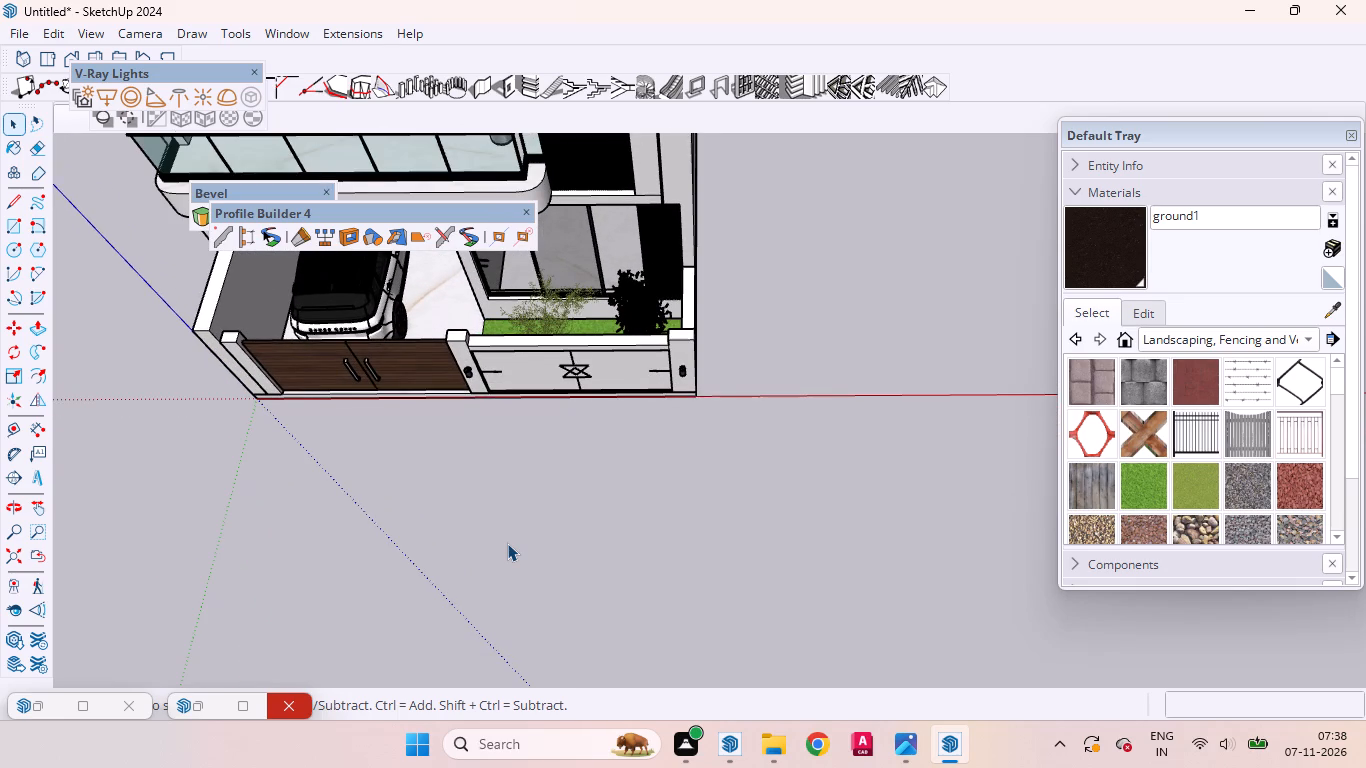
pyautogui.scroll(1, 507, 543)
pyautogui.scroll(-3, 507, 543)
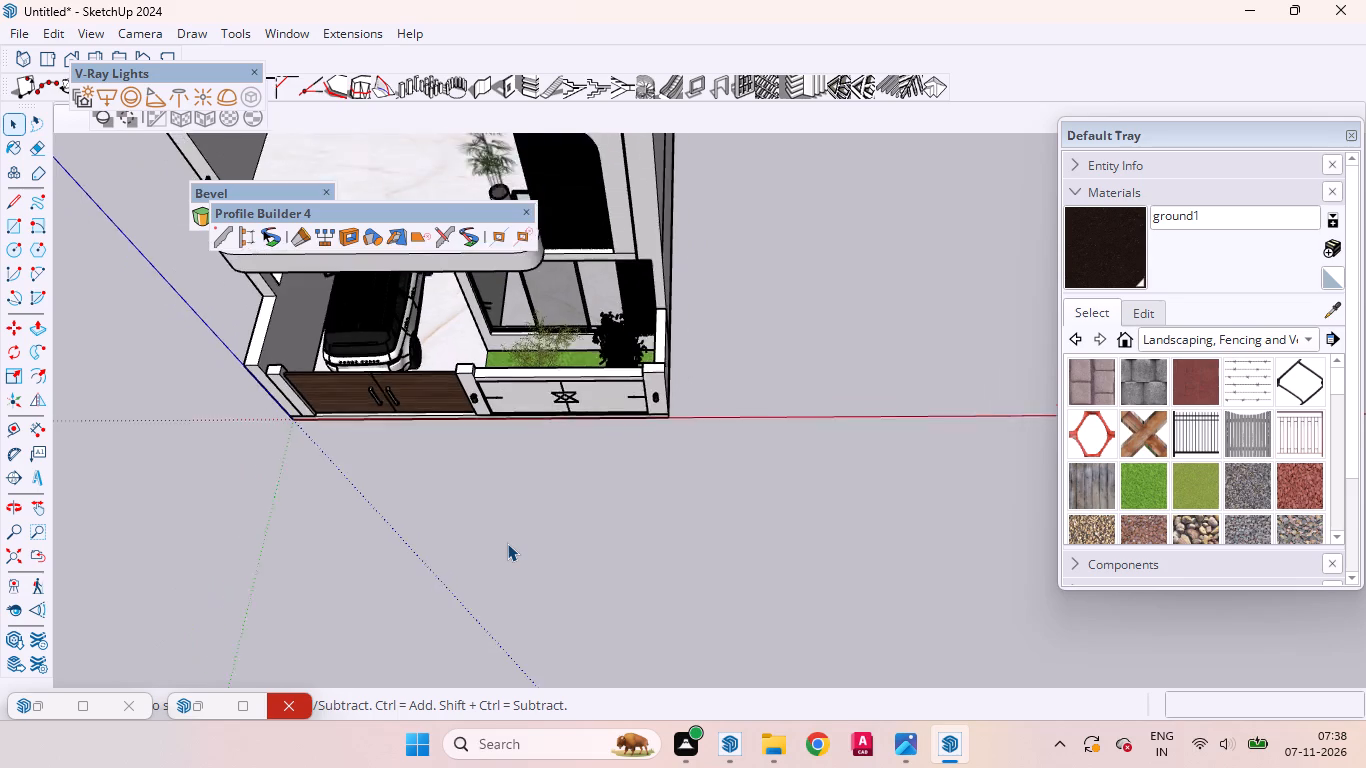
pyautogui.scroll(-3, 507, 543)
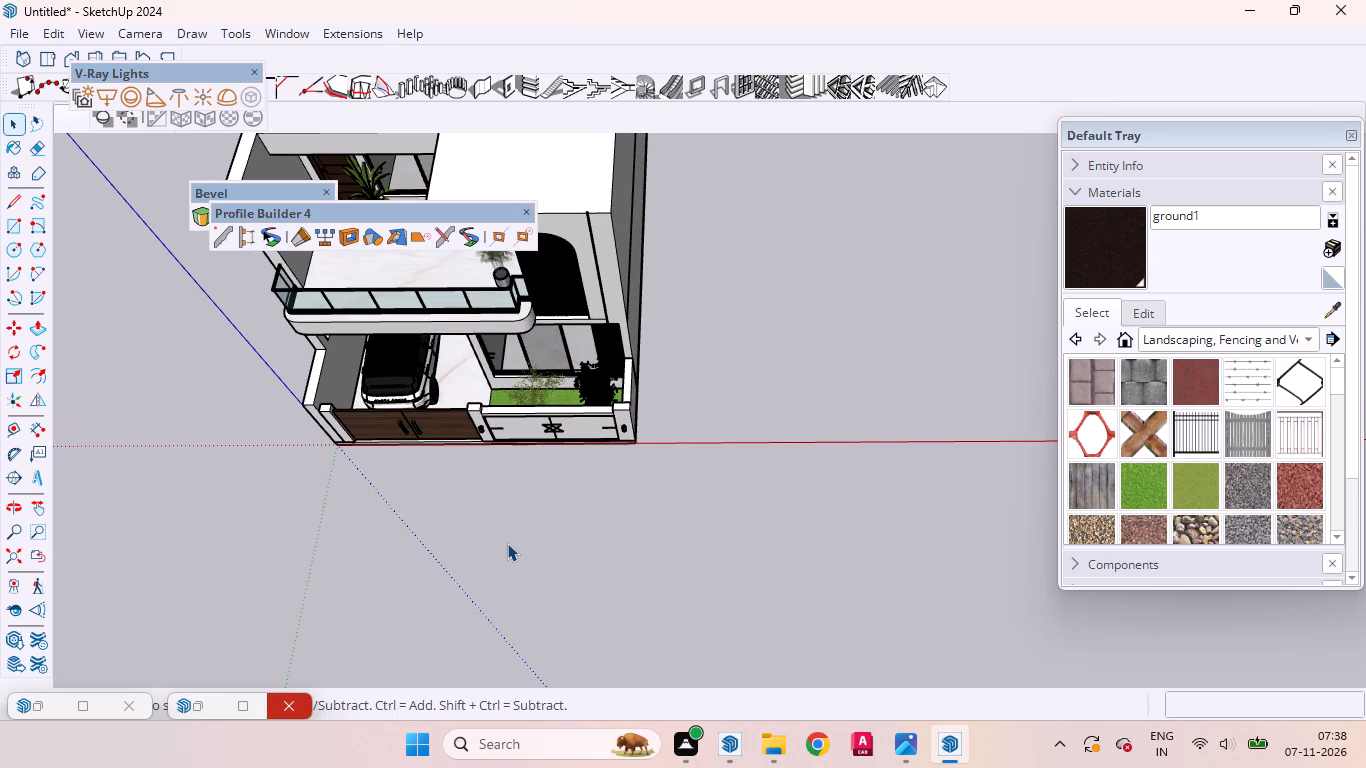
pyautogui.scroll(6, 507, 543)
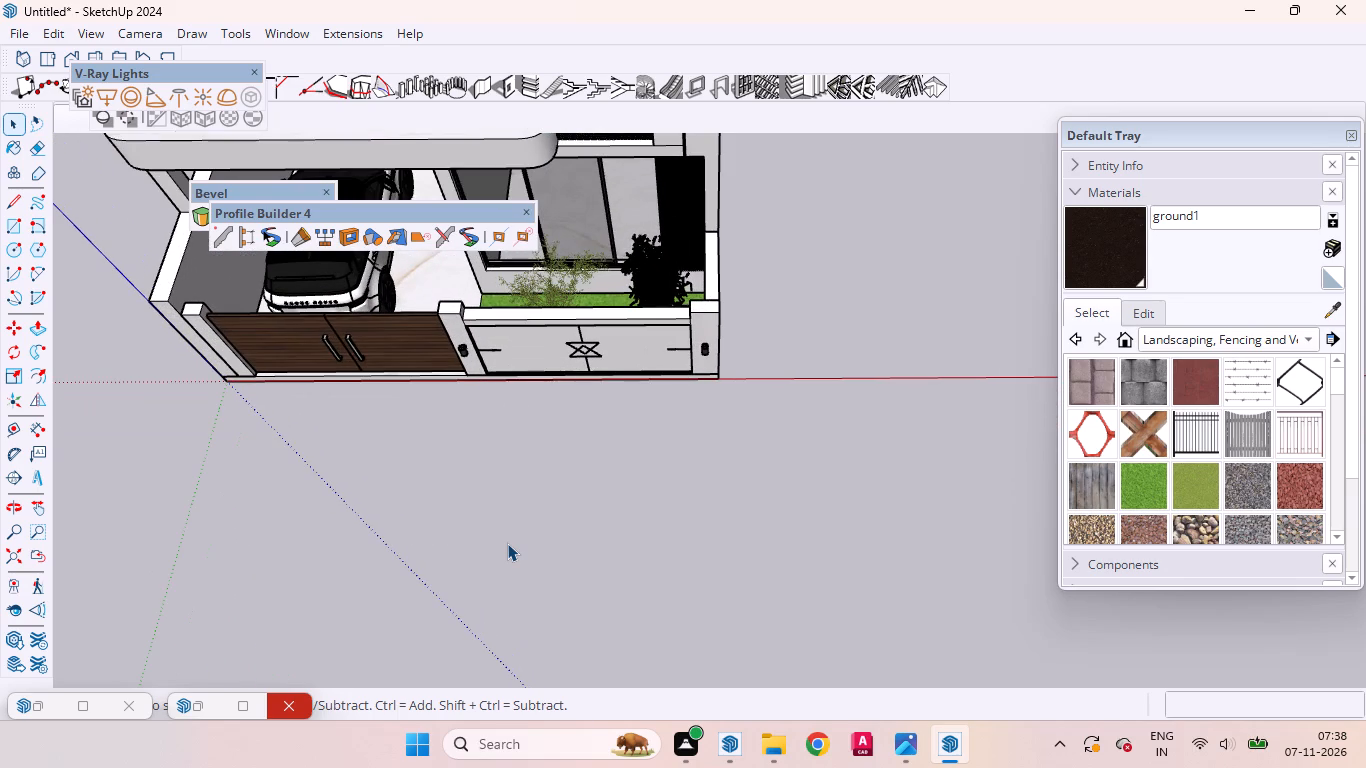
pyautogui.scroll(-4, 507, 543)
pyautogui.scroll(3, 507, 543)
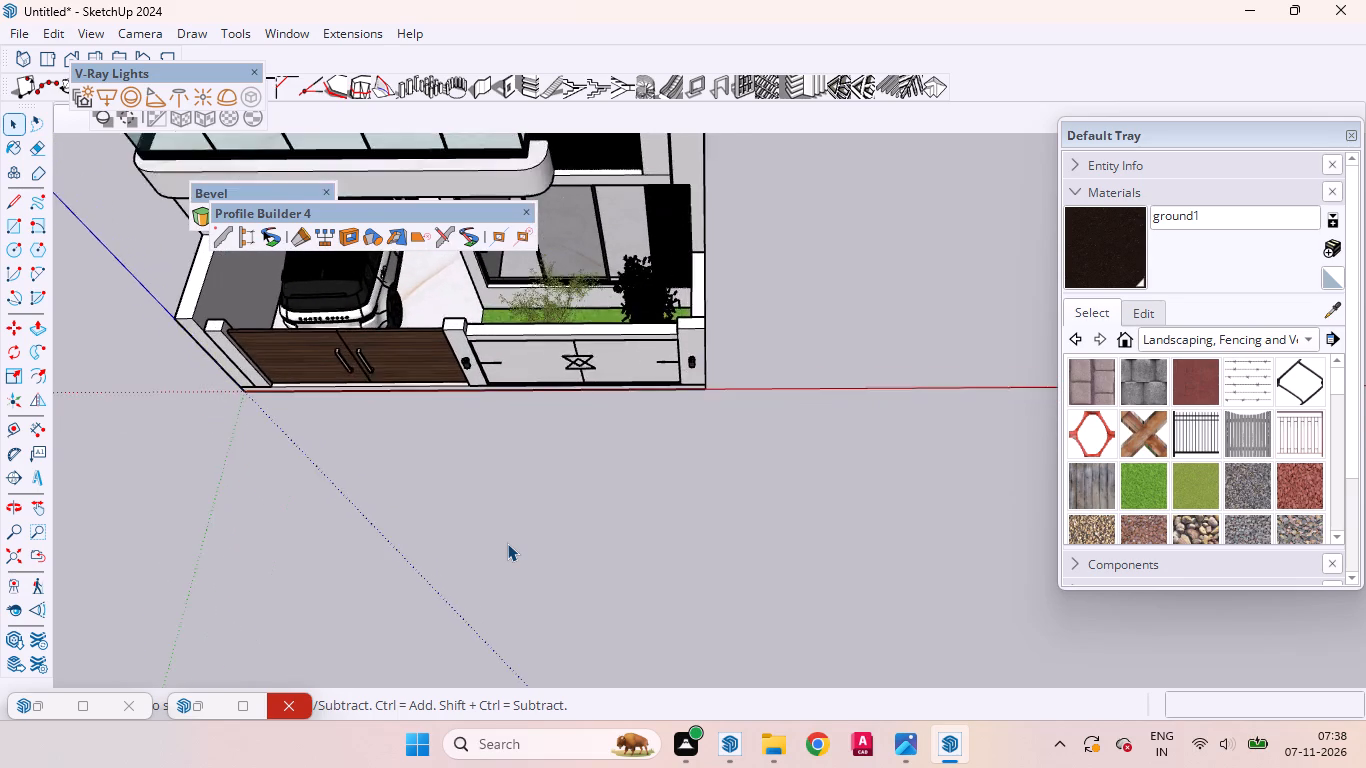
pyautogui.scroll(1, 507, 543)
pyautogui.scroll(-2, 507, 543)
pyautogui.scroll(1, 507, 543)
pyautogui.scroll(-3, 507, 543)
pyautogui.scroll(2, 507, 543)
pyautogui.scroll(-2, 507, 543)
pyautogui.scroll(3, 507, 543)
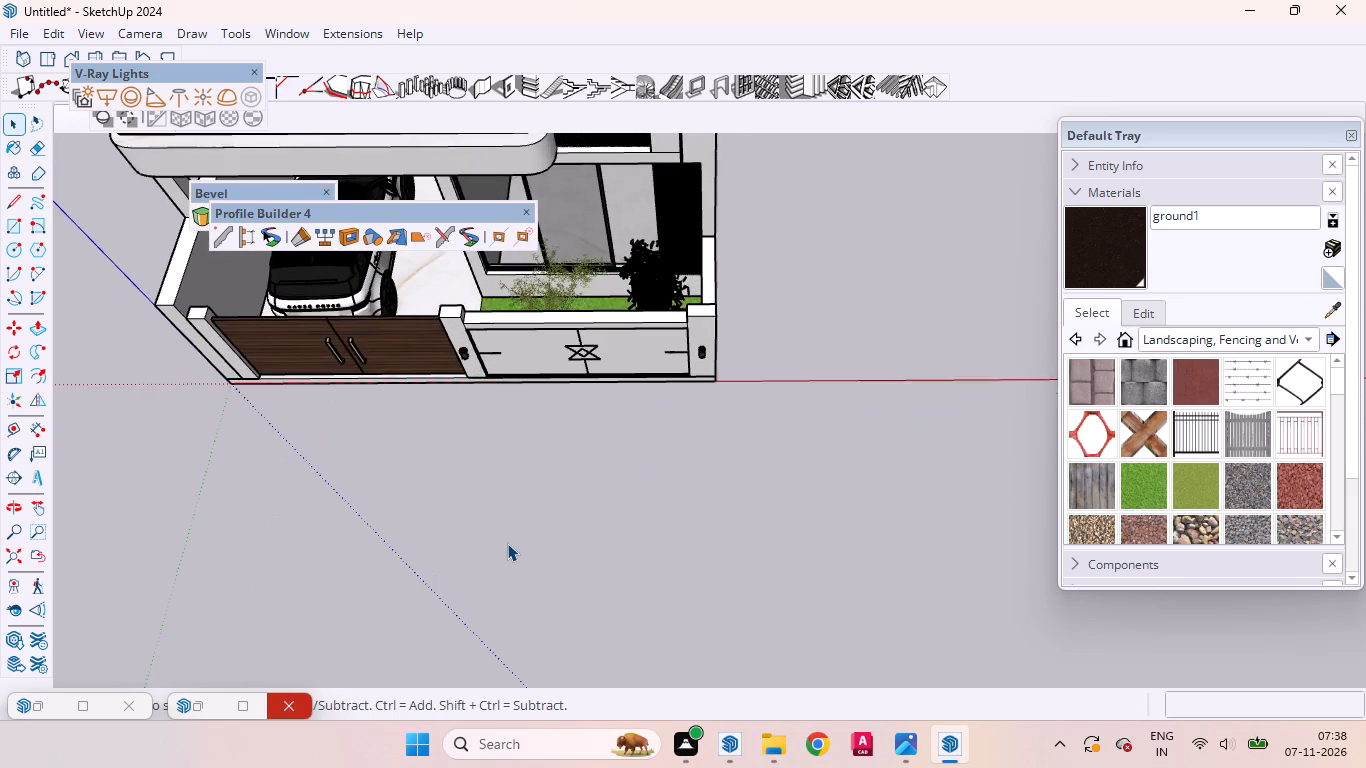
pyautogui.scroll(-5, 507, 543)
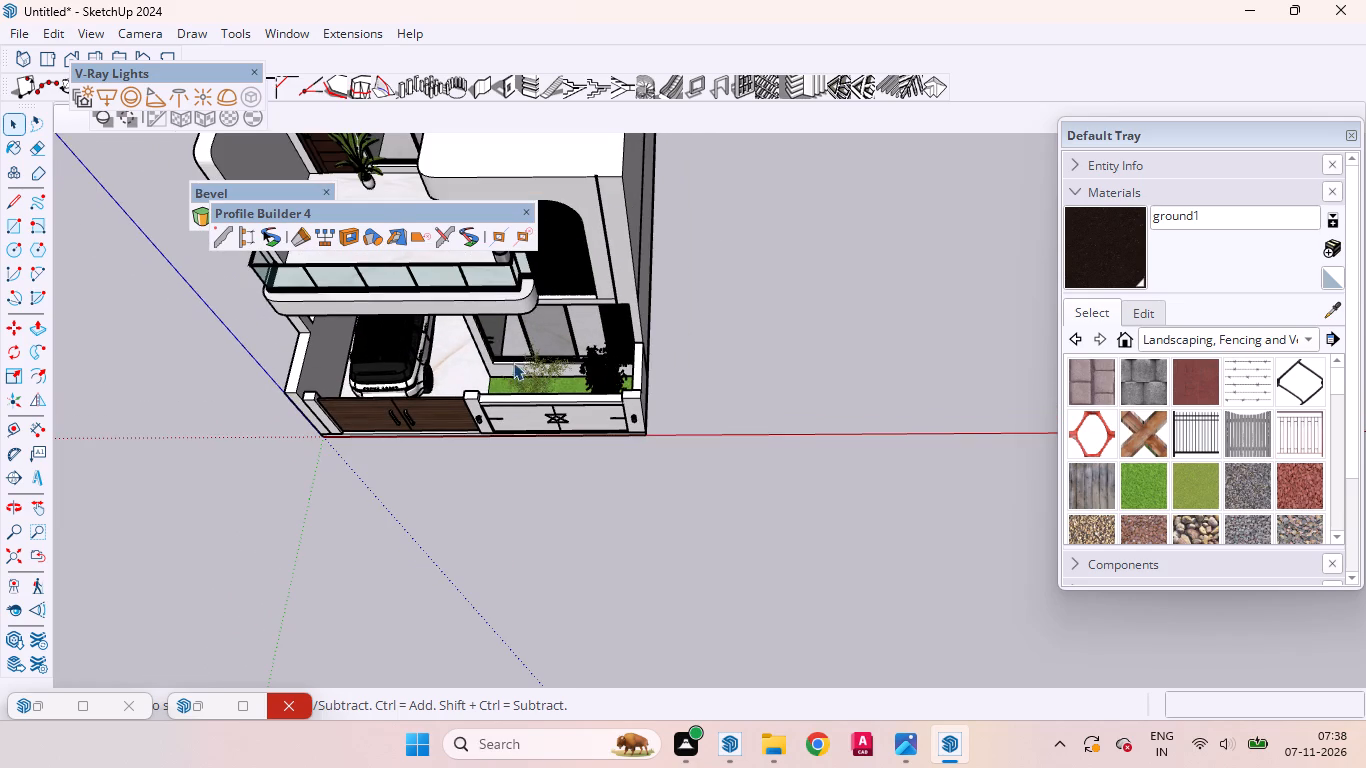
# Inspect the gate pillar's wall light and its top opening from above, close up and from the front.
pyautogui.scroll(11, 493, 352)
pyautogui.scroll(-1, 484, 381)
pyautogui.scroll(12, 484, 381)
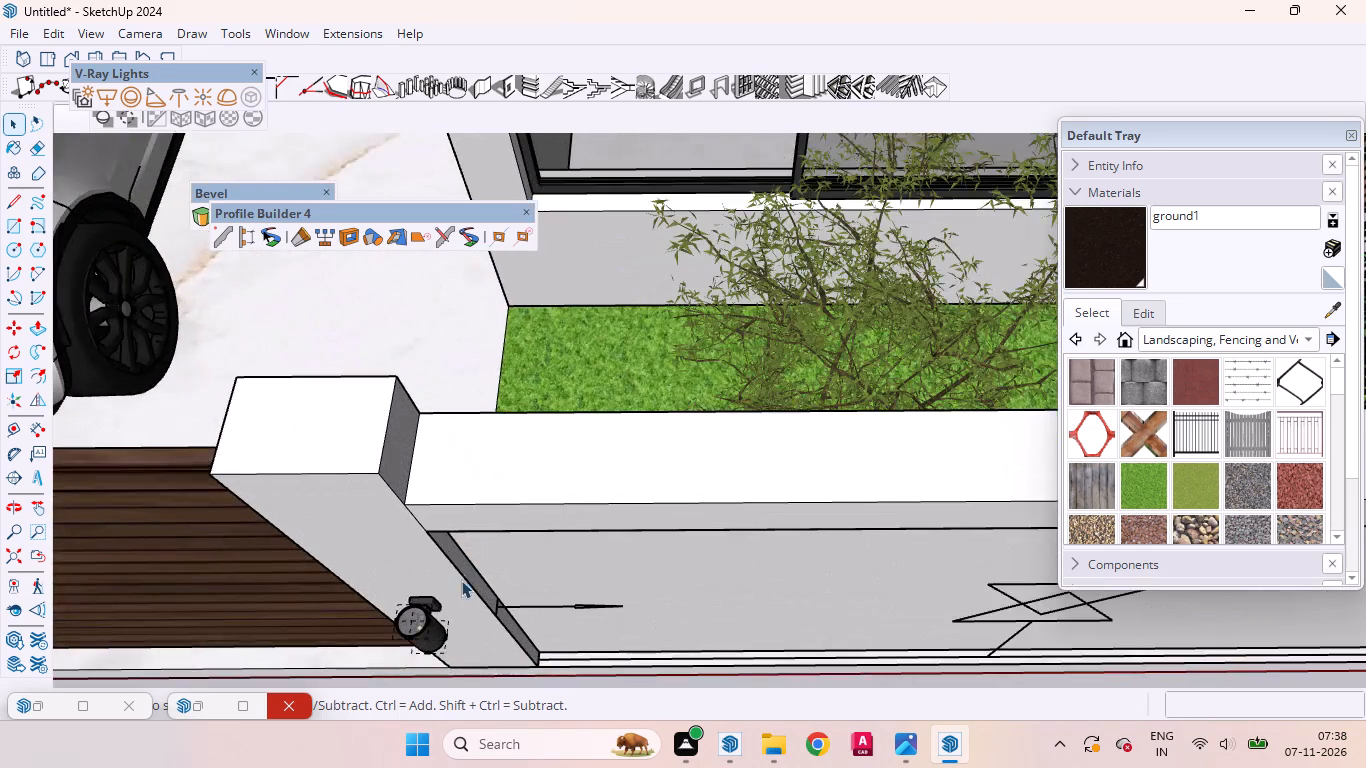
pyautogui.scroll(-5, 478, 535)
pyautogui.scroll(10, 472, 626)
pyautogui.moveTo(368, 572); pyautogui.dragTo(445, 523, button='middle')
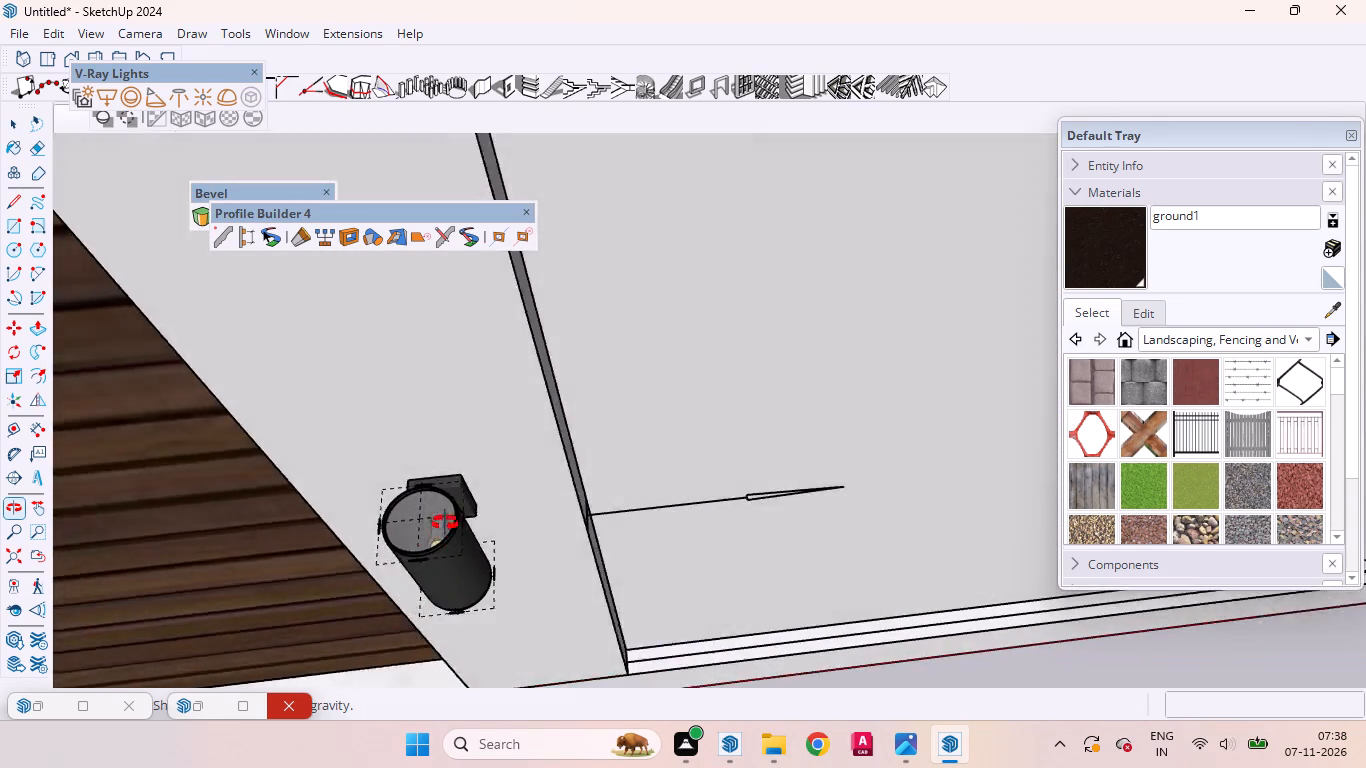
pyautogui.moveTo(445, 523); pyautogui.dragTo(512, 489, button='middle')
pyautogui.scroll(8, 501, 516)
pyautogui.scroll(-1, 498, 523)
pyautogui.scroll(1, 496, 537)
pyautogui.moveTo(496, 537); pyautogui.dragTo(374, 417, button='middle')
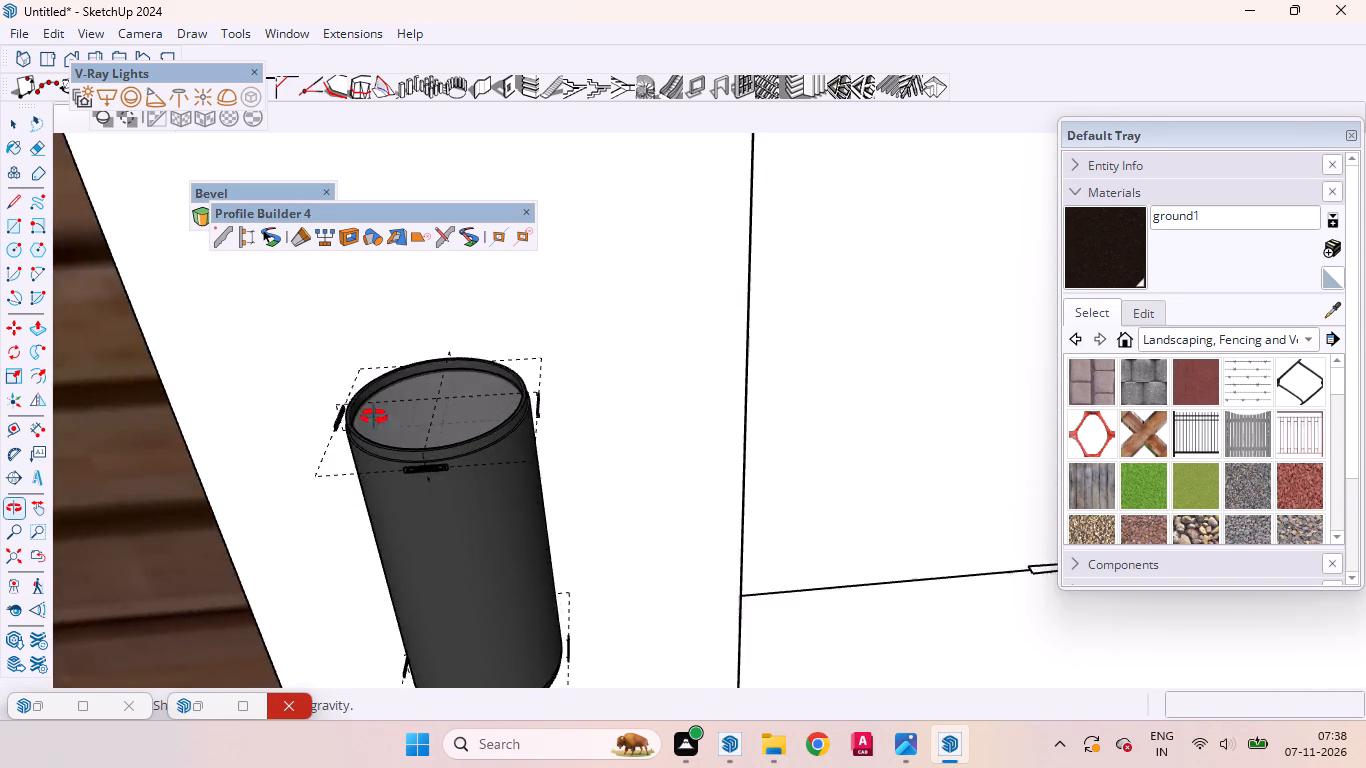
pyautogui.moveTo(374, 417); pyautogui.dragTo(353, 396, button='middle')
pyautogui.scroll(-12, 507, 445)
pyautogui.scroll(1, 515, 540)
pyautogui.moveTo(509, 519); pyautogui.dragTo(509, 470, button='middle')
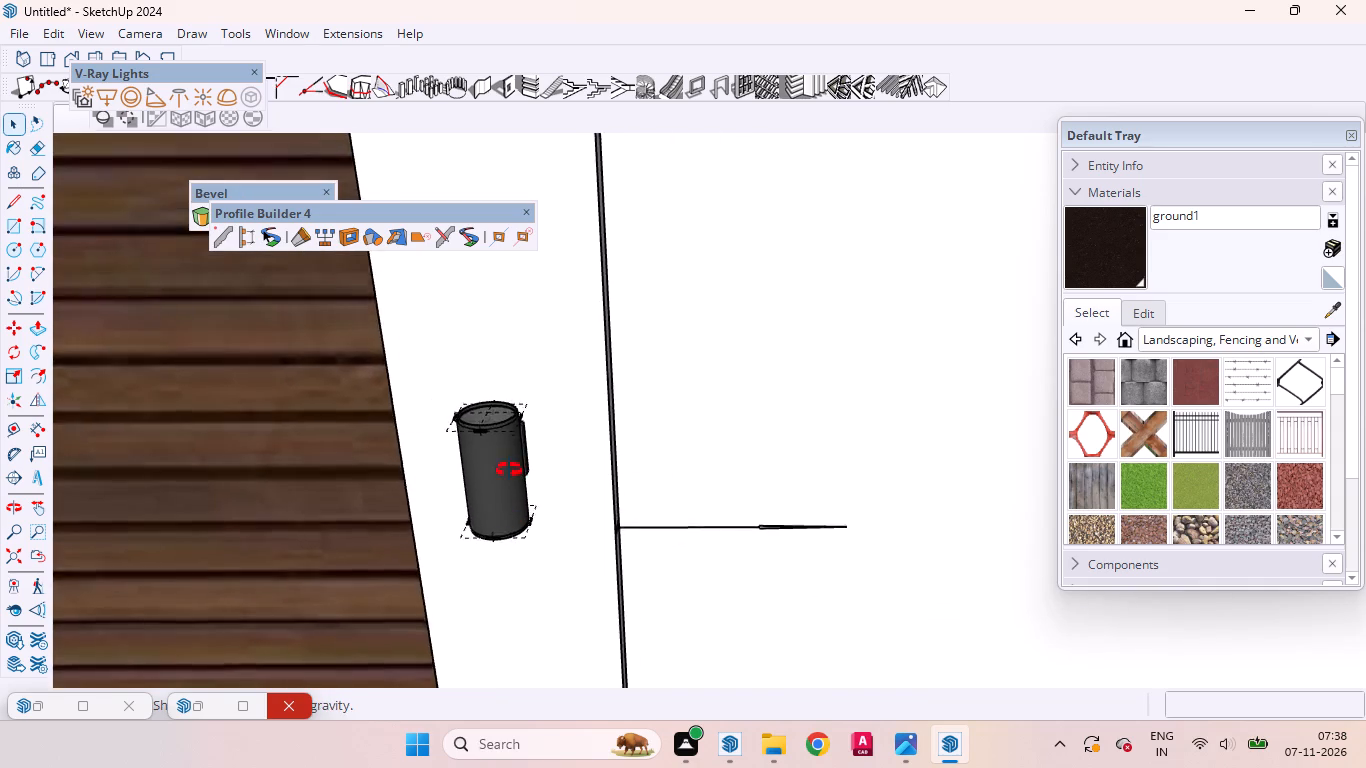
pyautogui.moveTo(509, 470); pyautogui.dragTo(523, 339, button='middle')
pyautogui.scroll(-5, 525, 444)
pyautogui.scroll(1, 455, 485)
pyautogui.moveTo(455, 485); pyautogui.dragTo(614, 439, button='middle')
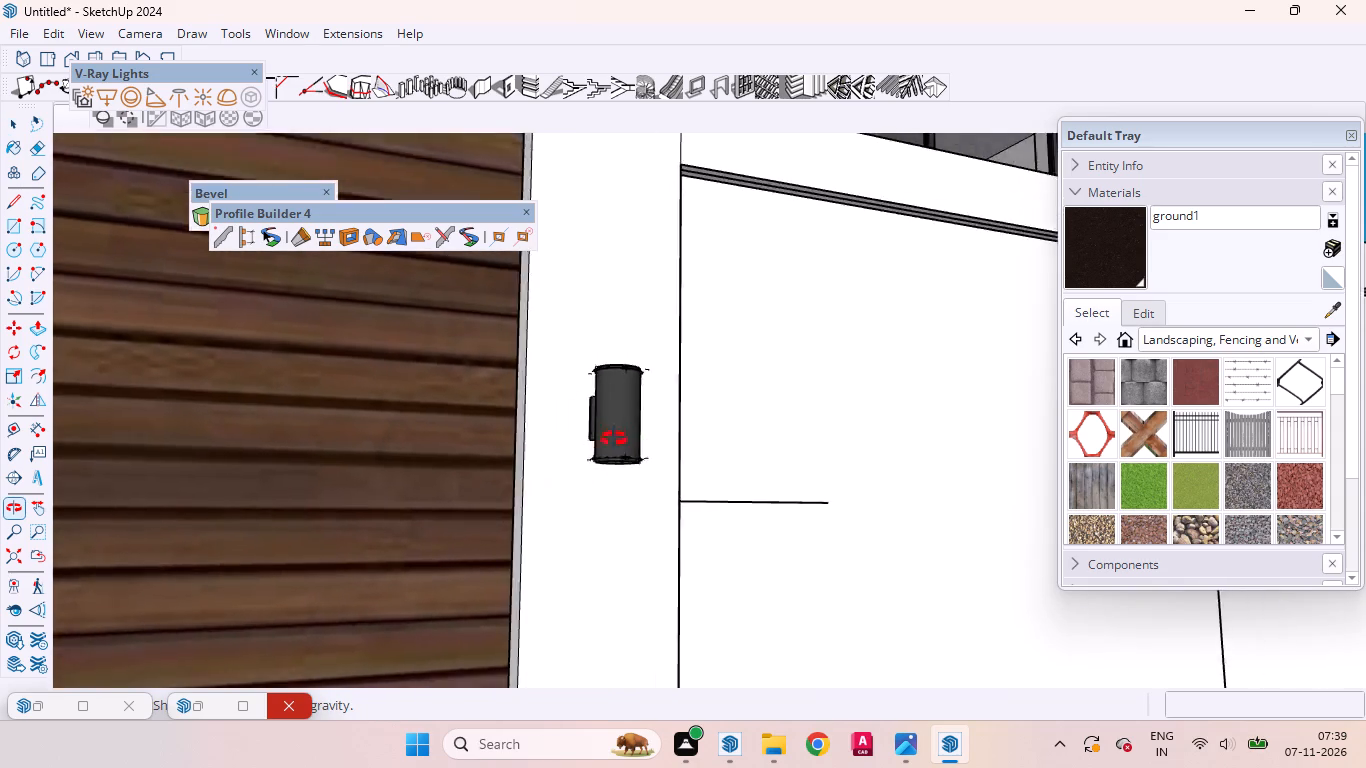
pyautogui.moveTo(614, 439); pyautogui.dragTo(427, 429, button='middle')
pyautogui.scroll(-10, 427, 434)
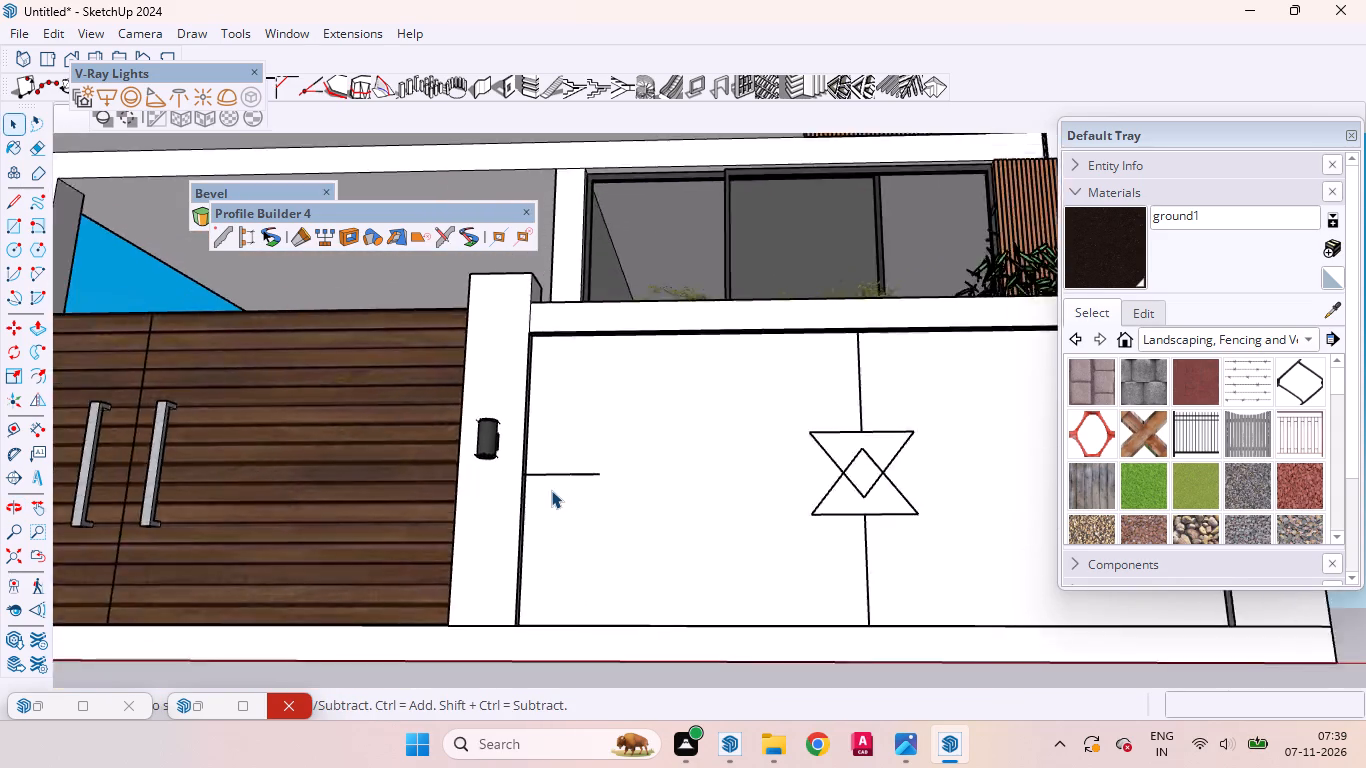
pyautogui.scroll(-7, 551, 490)
pyautogui.moveTo(514, 524); pyautogui.dragTo(588, 728, button='middle')
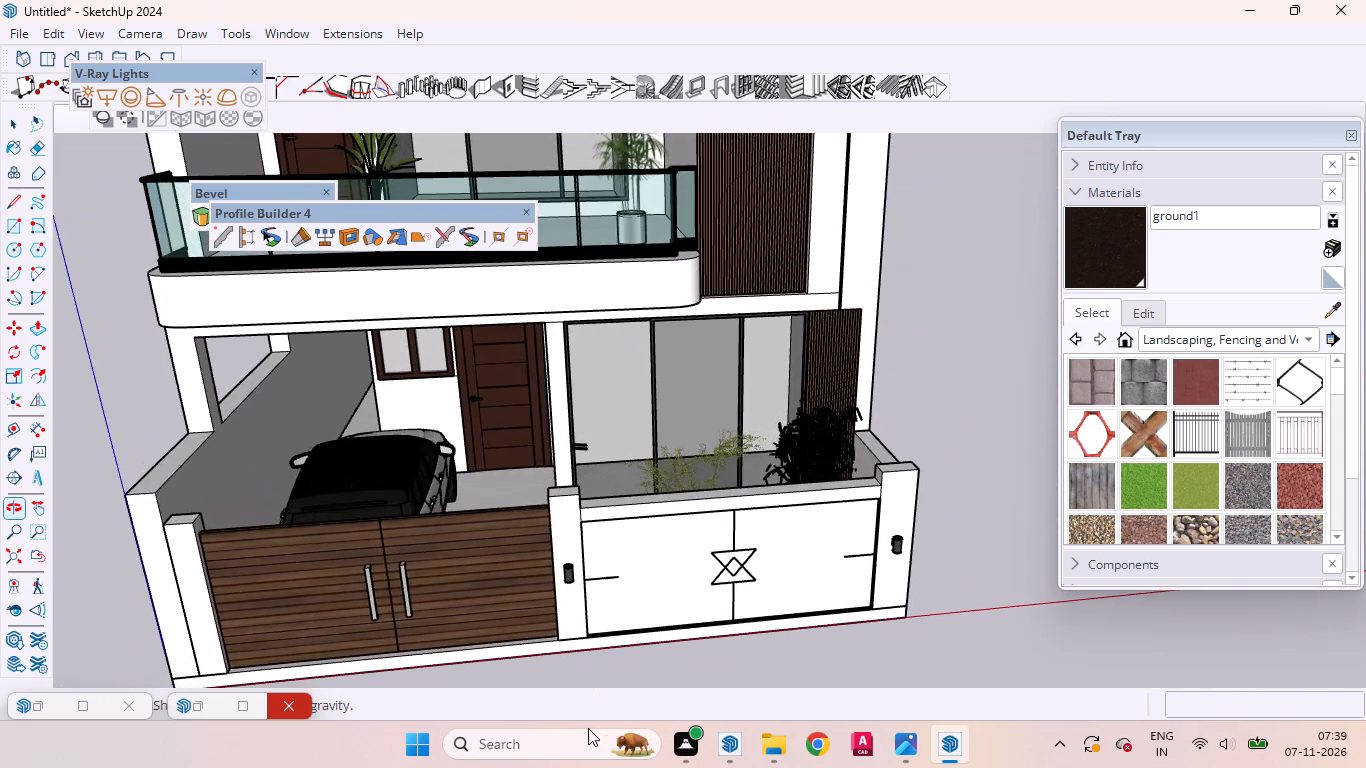
# Examine the car porch, its entrance door and floor, the parked car and the front facade from several angles.
pyautogui.scroll(1, 578, 715)
pyautogui.scroll(16, 522, 478)
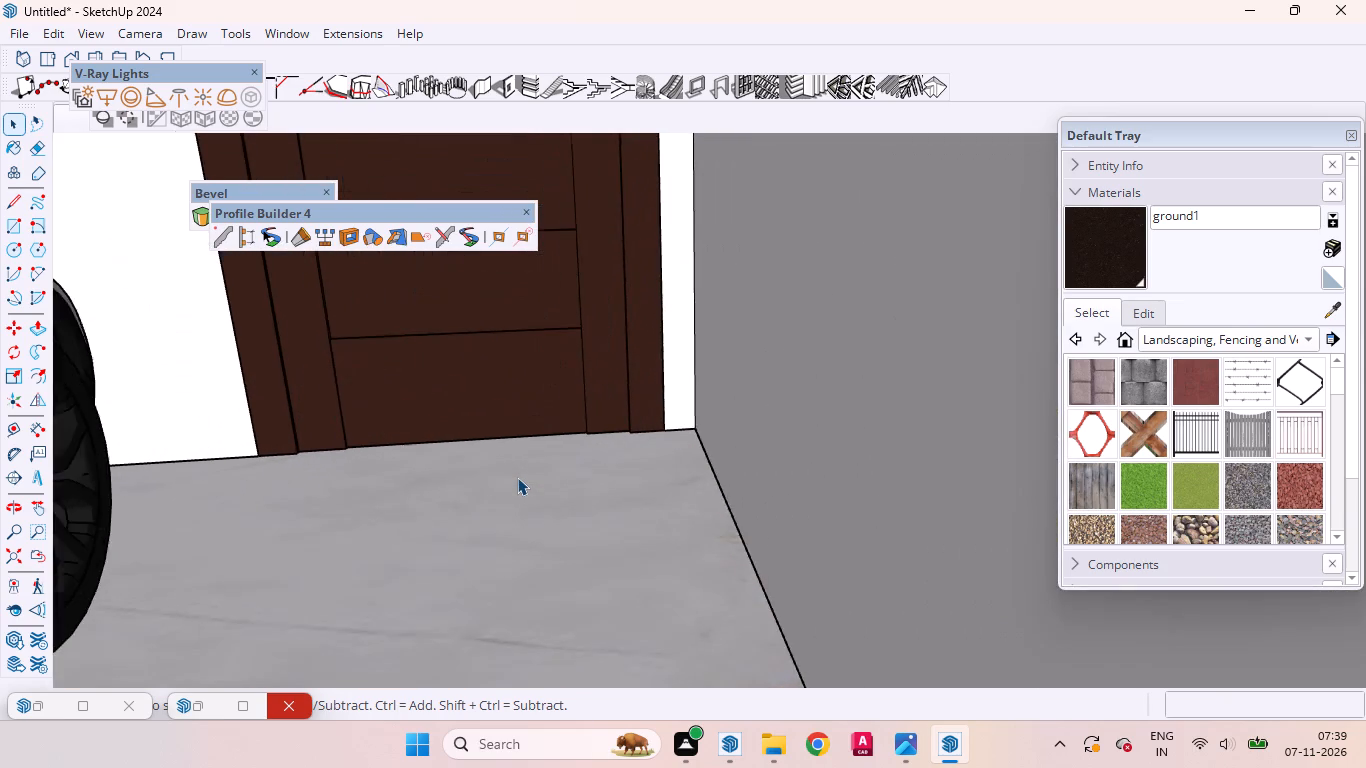
pyautogui.scroll(15, 517, 477)
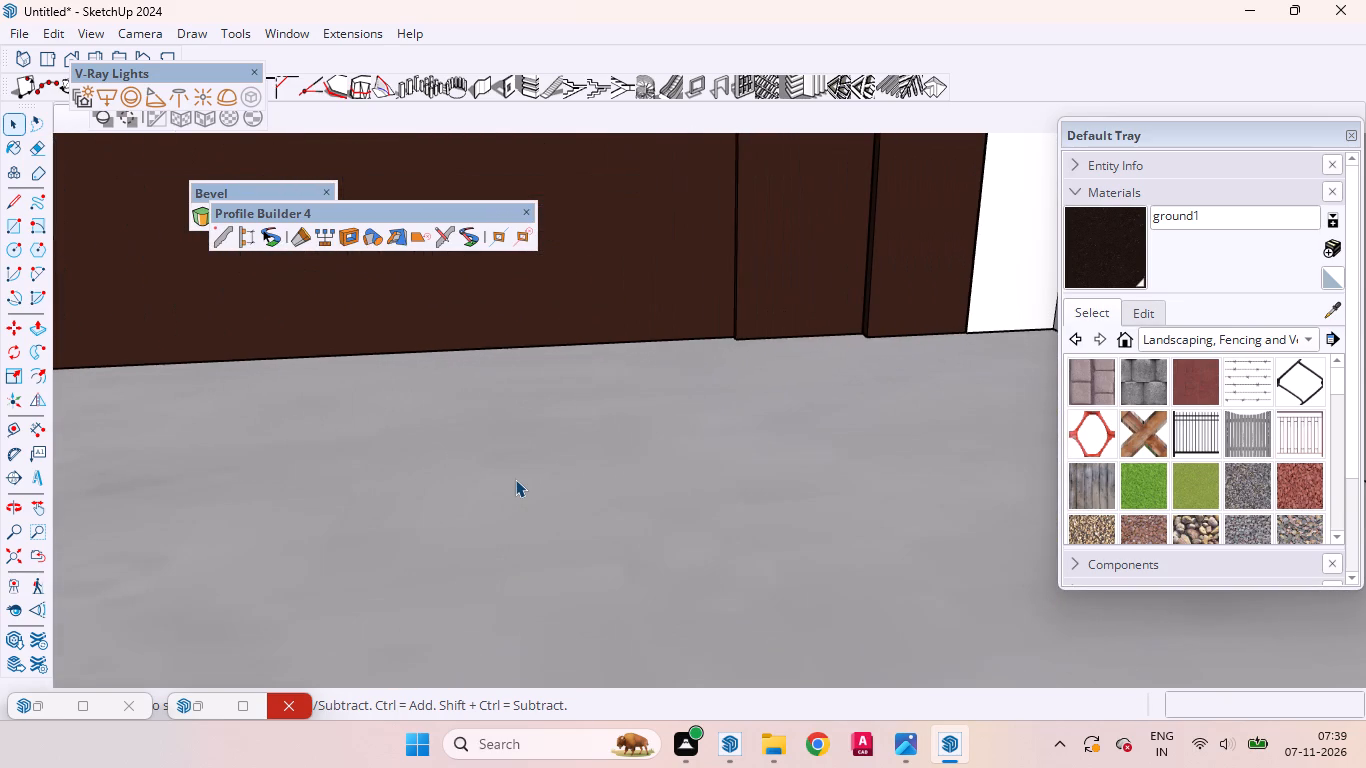
pyautogui.scroll(-9, 515, 479)
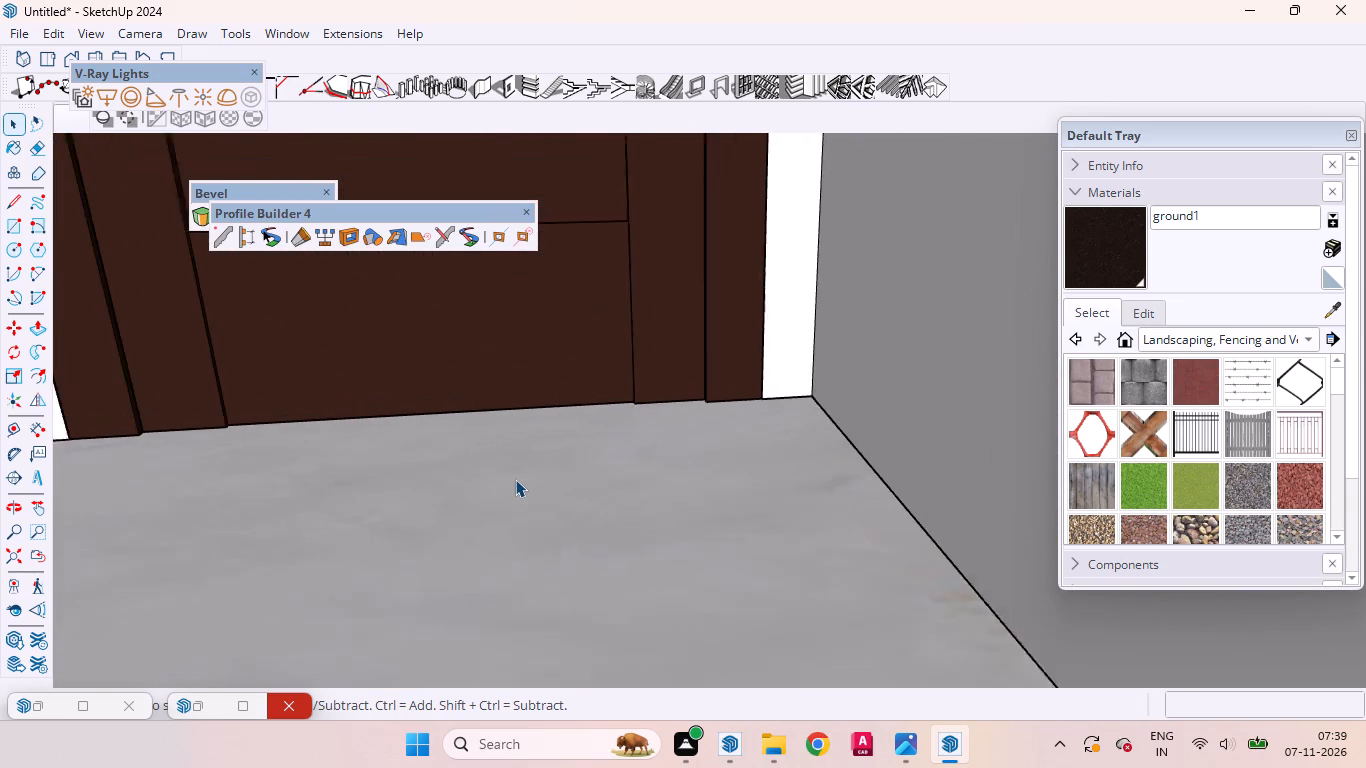
pyautogui.scroll(-13, 515, 479)
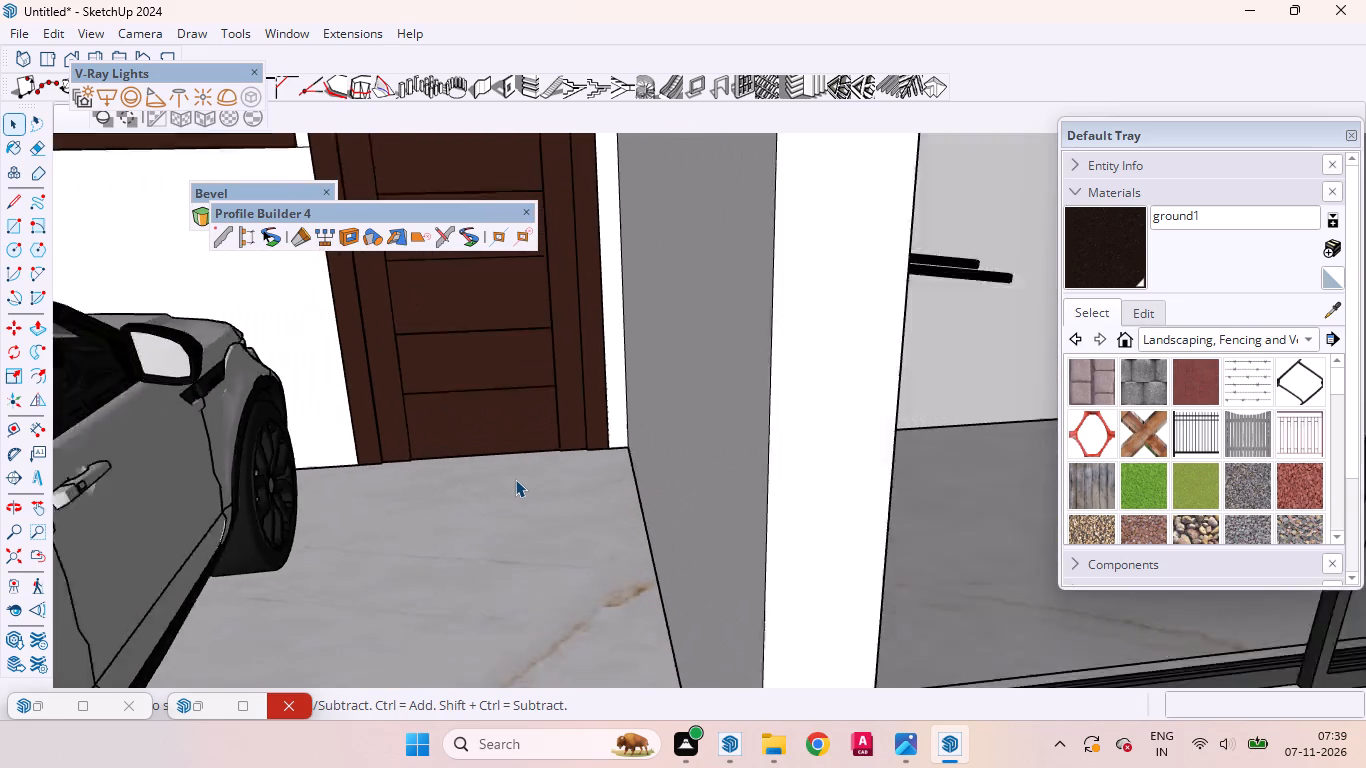
pyautogui.scroll(-1, 515, 479)
pyautogui.scroll(1, 515, 479)
pyautogui.scroll(-1, 515, 479)
pyautogui.scroll(2, 515, 479)
pyautogui.scroll(-14, 515, 479)
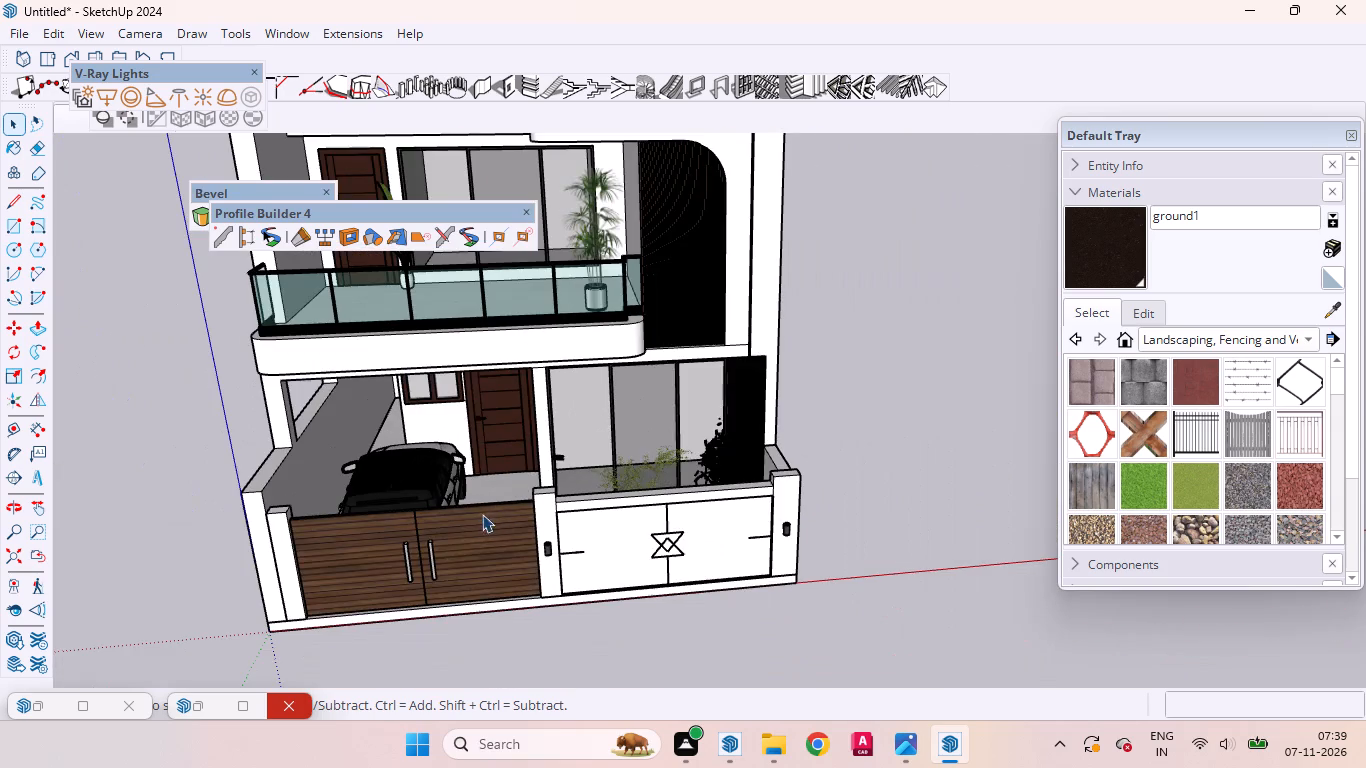
pyautogui.moveTo(478, 521); pyautogui.dragTo(687, 544, button='middle')
pyautogui.scroll(1, 687, 544)
pyautogui.scroll(-4, 682, 507)
pyautogui.scroll(3, 600, 627)
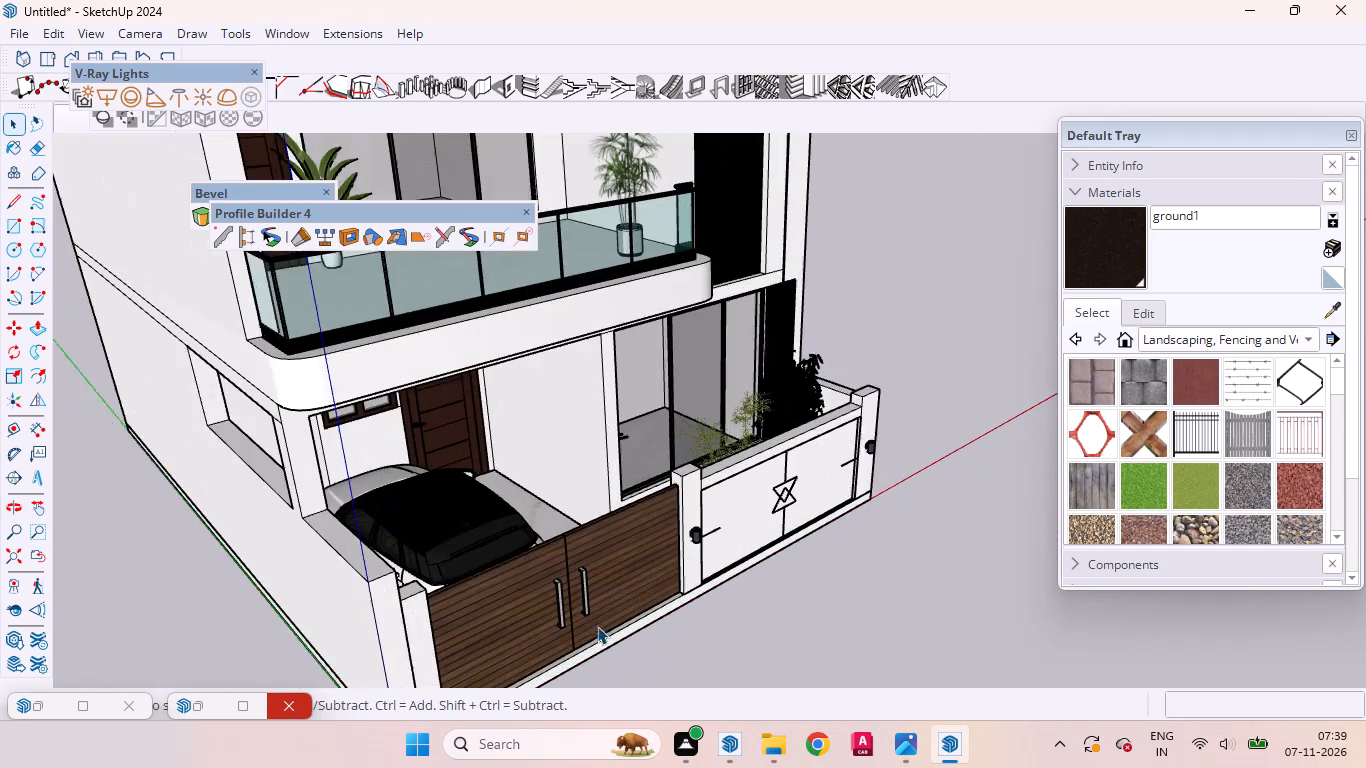
pyautogui.scroll(7, 597, 626)
pyautogui.moveTo(437, 576); pyautogui.dragTo(449, 691, button='middle')
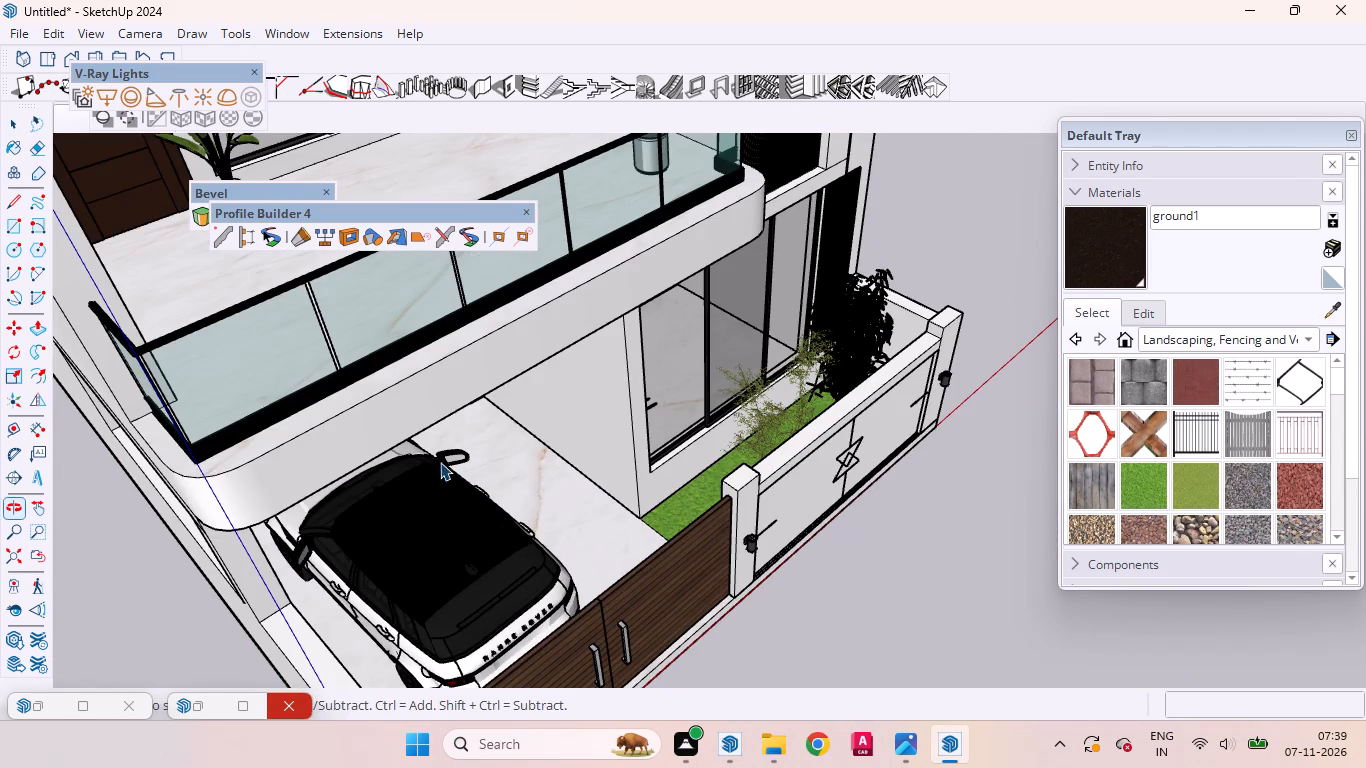
pyautogui.scroll(-8, 453, 459)
pyautogui.moveTo(486, 542); pyautogui.dragTo(486, 563, button='middle')
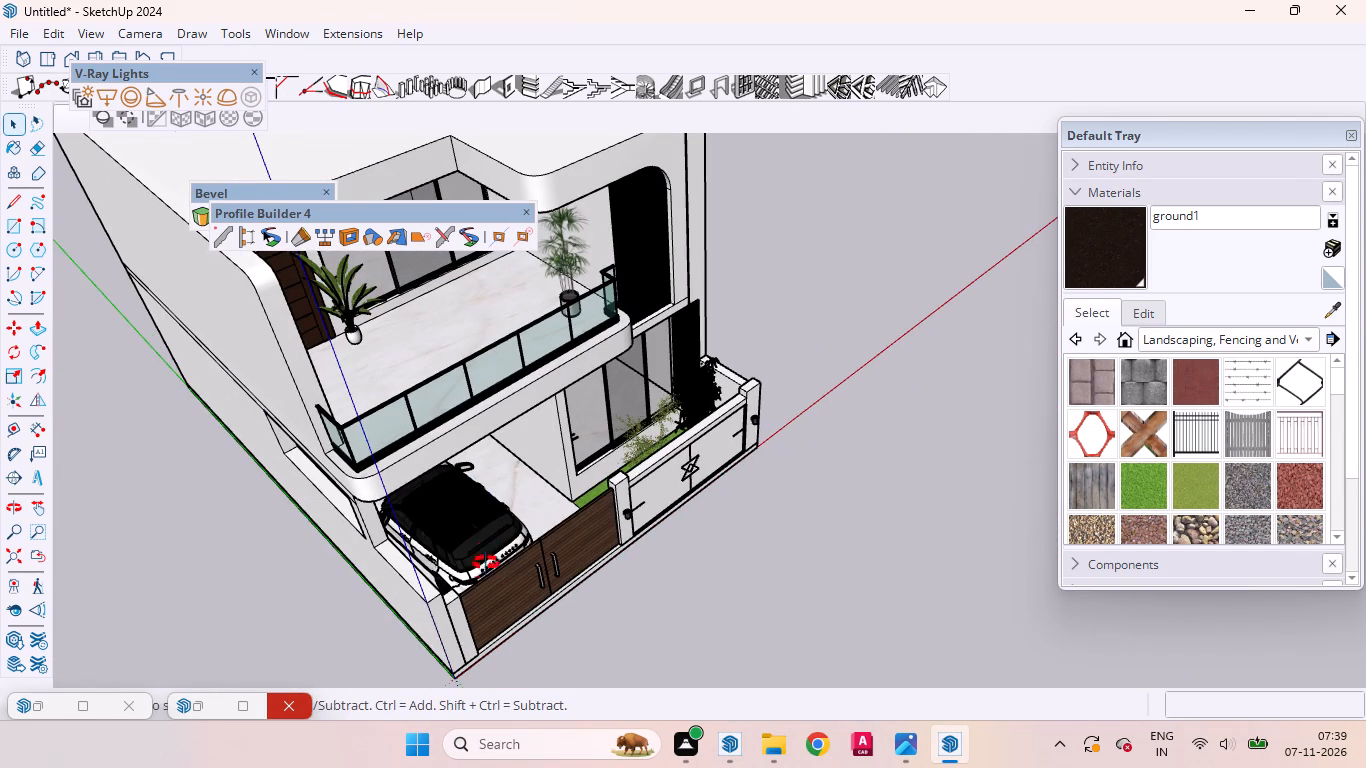
pyautogui.moveTo(486, 563); pyautogui.dragTo(479, 658, button='middle')
pyautogui.scroll(8, 458, 575)
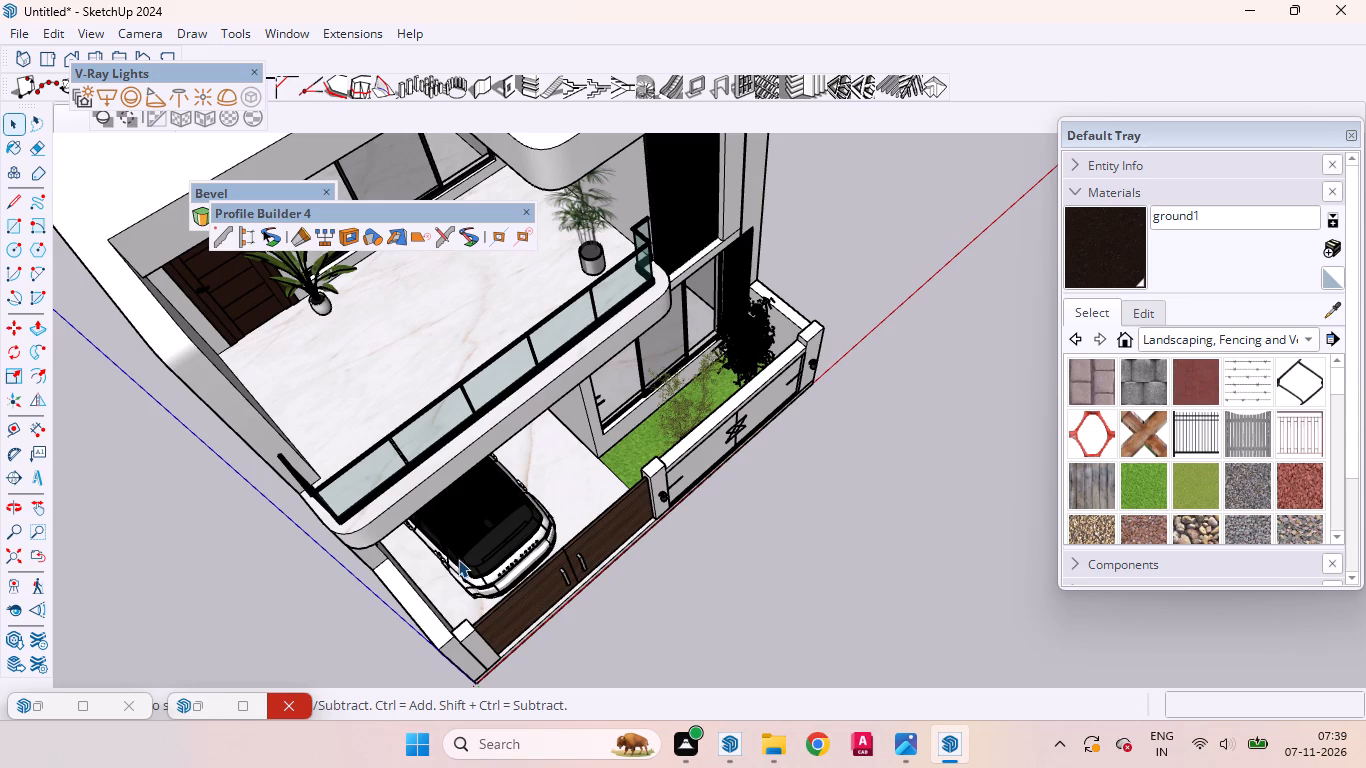
pyautogui.scroll(9, 461, 536)
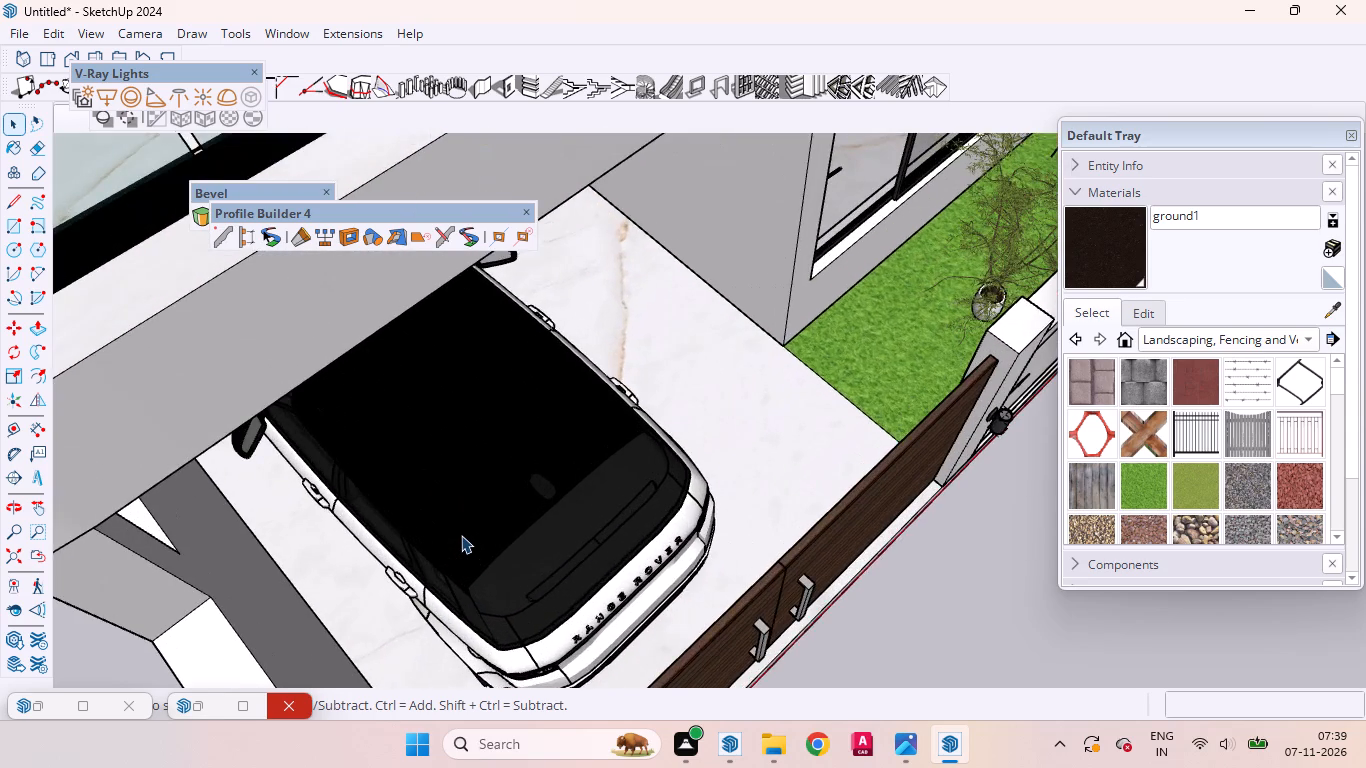
pyautogui.scroll(1, 461, 535)
pyautogui.scroll(-1, 461, 535)
pyautogui.scroll(1, 461, 535)
pyautogui.scroll(-1, 461, 535)
pyautogui.scroll(1, 461, 535)
pyautogui.scroll(-3, 461, 535)
pyautogui.moveTo(461, 537); pyautogui.dragTo(419, 488, button='middle')
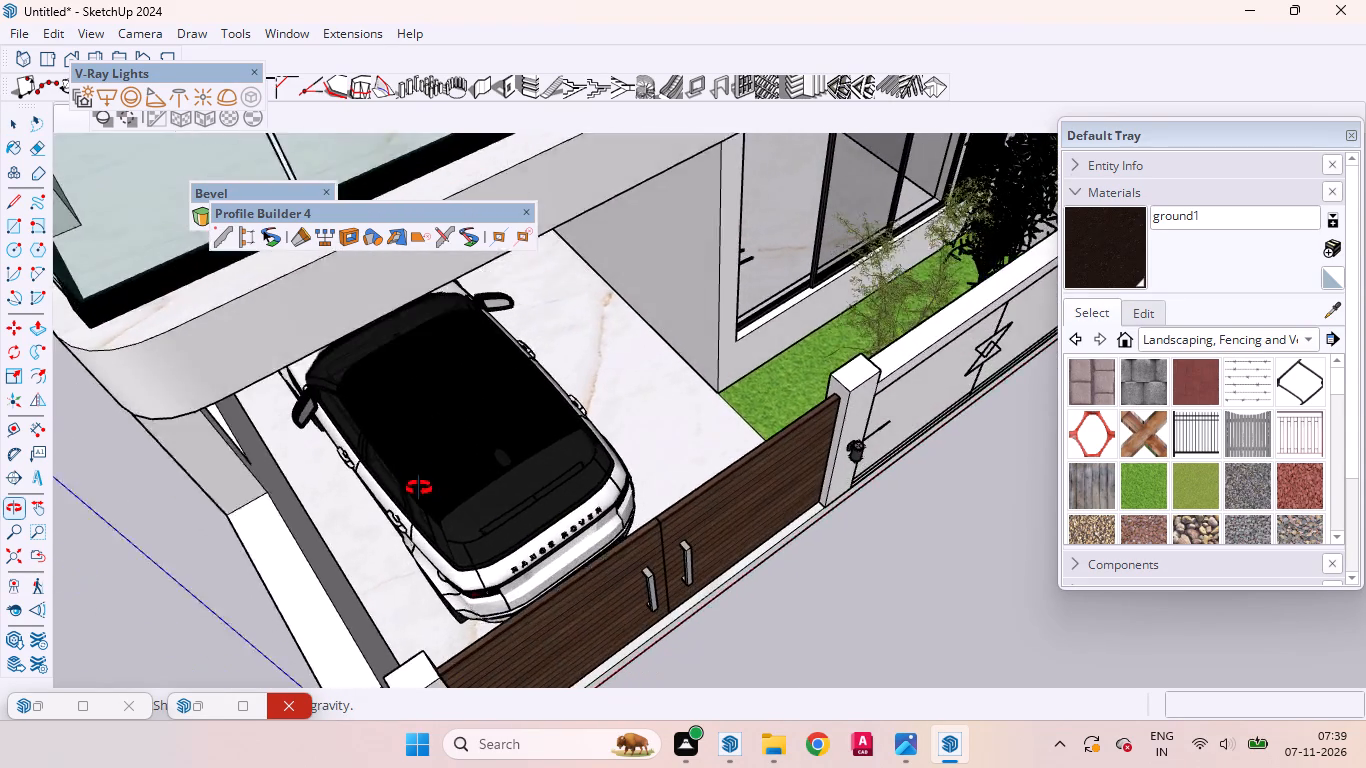
pyautogui.moveTo(419, 488); pyautogui.dragTo(603, 377, button='middle')
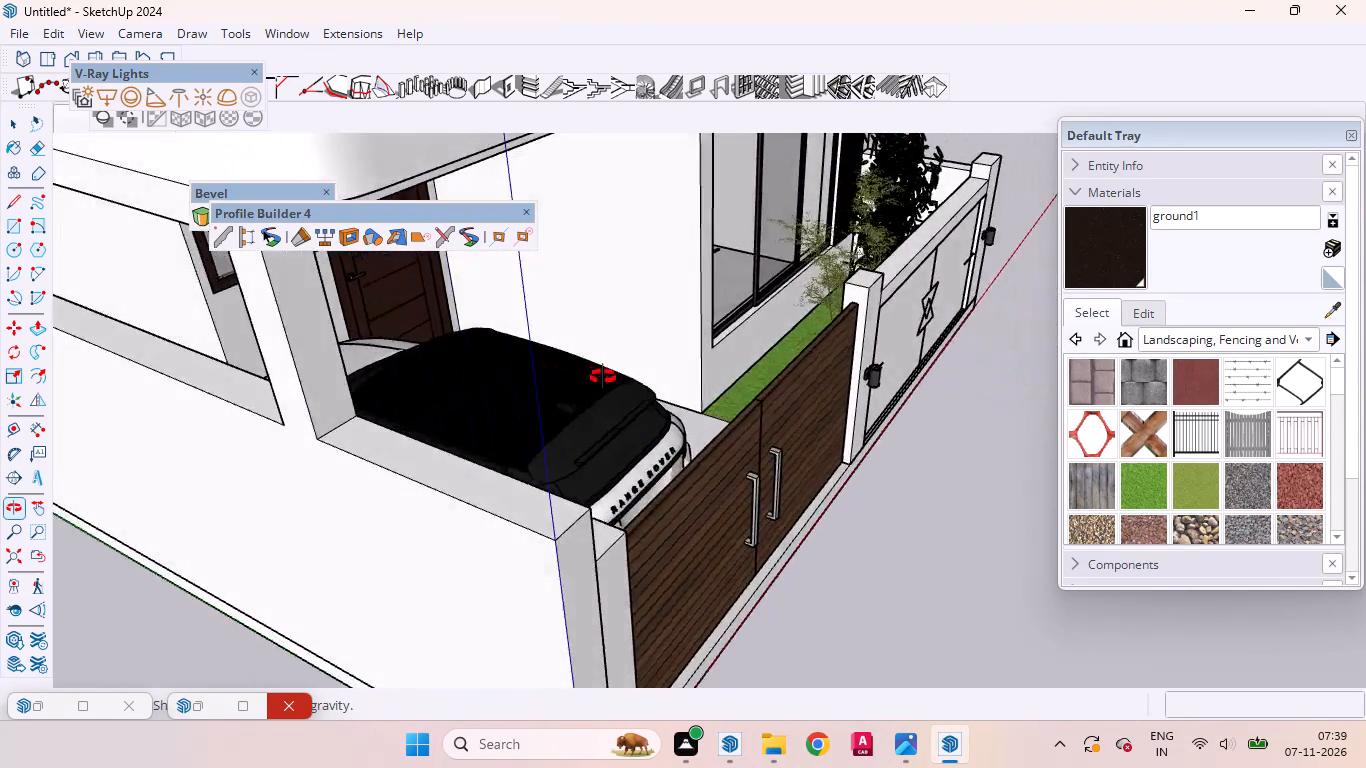
pyautogui.moveTo(603, 377); pyautogui.dragTo(651, 457, button='middle')
pyautogui.scroll(-8, 634, 393)
pyautogui.scroll(4, 535, 493)
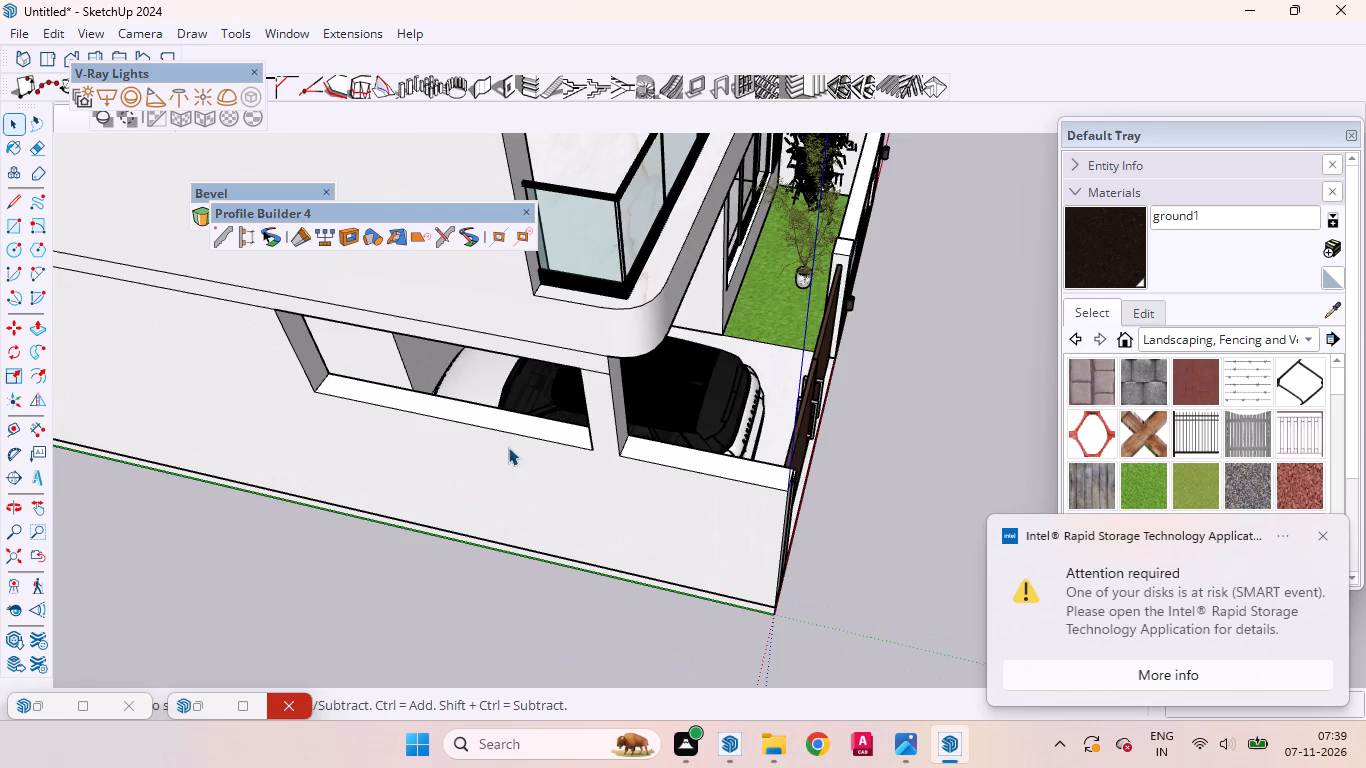
pyautogui.scroll(6, 508, 447)
pyautogui.scroll(-3, 458, 393)
pyautogui.scroll(11, 458, 393)
pyautogui.moveTo(471, 384); pyautogui.dragTo(522, 420, button='middle')
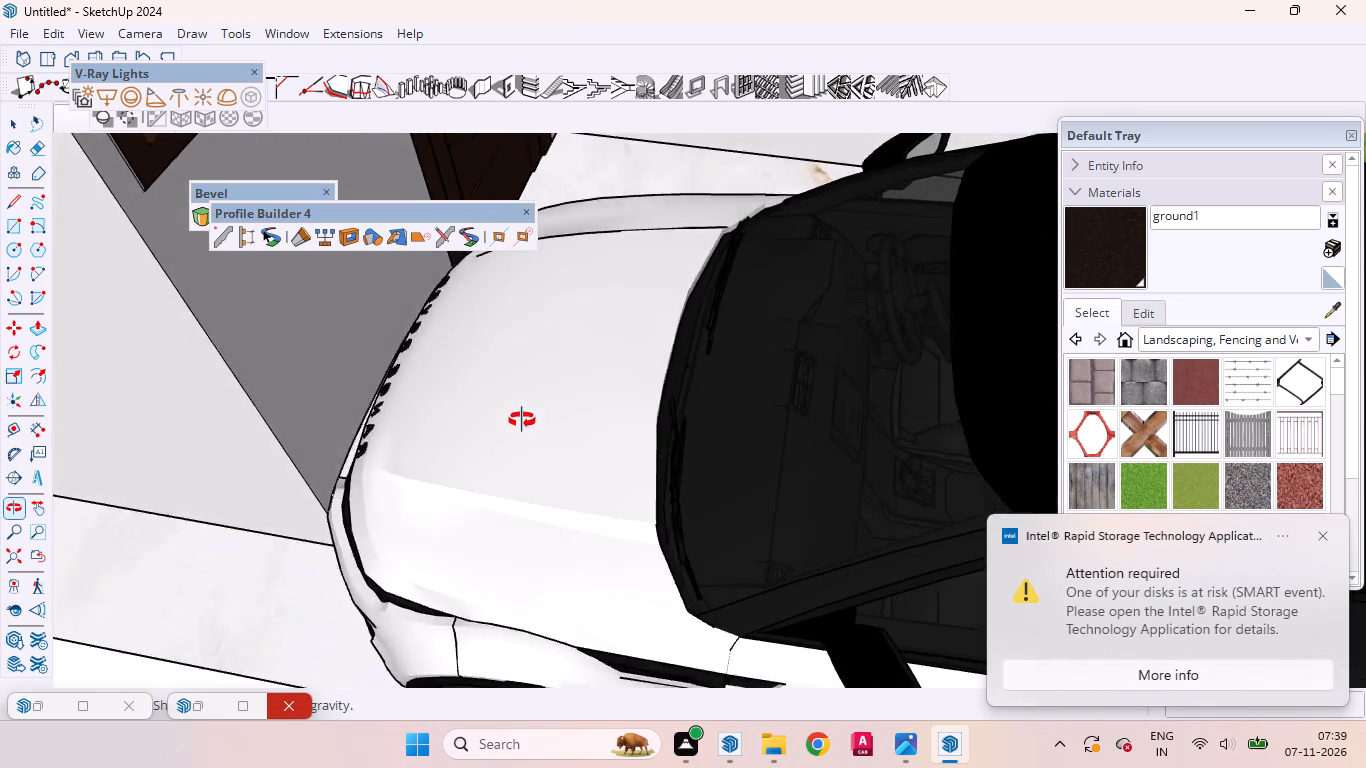
pyautogui.moveTo(522, 420); pyautogui.dragTo(613, 415, button='middle')
pyautogui.moveTo(503, 541); pyautogui.dragTo(555, 493, button='middle')
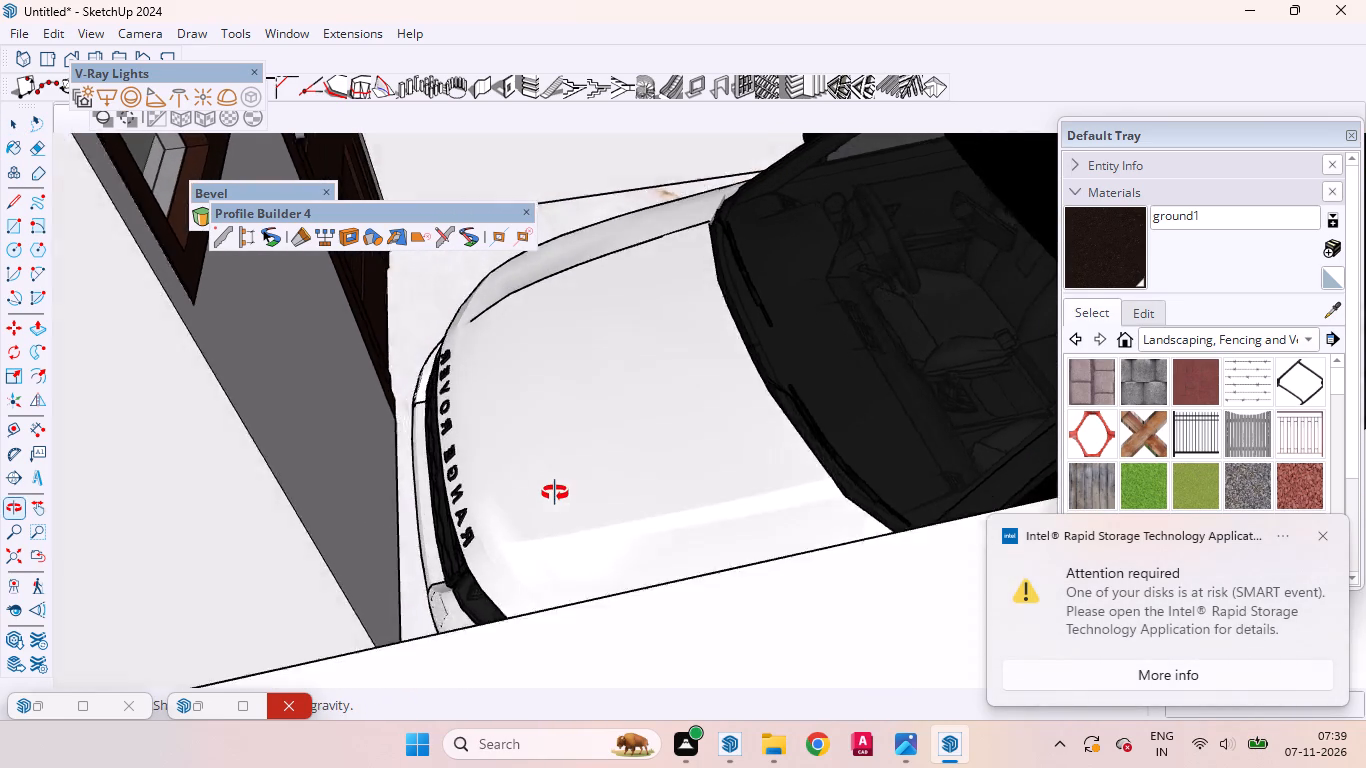
pyautogui.moveTo(555, 493); pyautogui.dragTo(665, 525, button='middle')
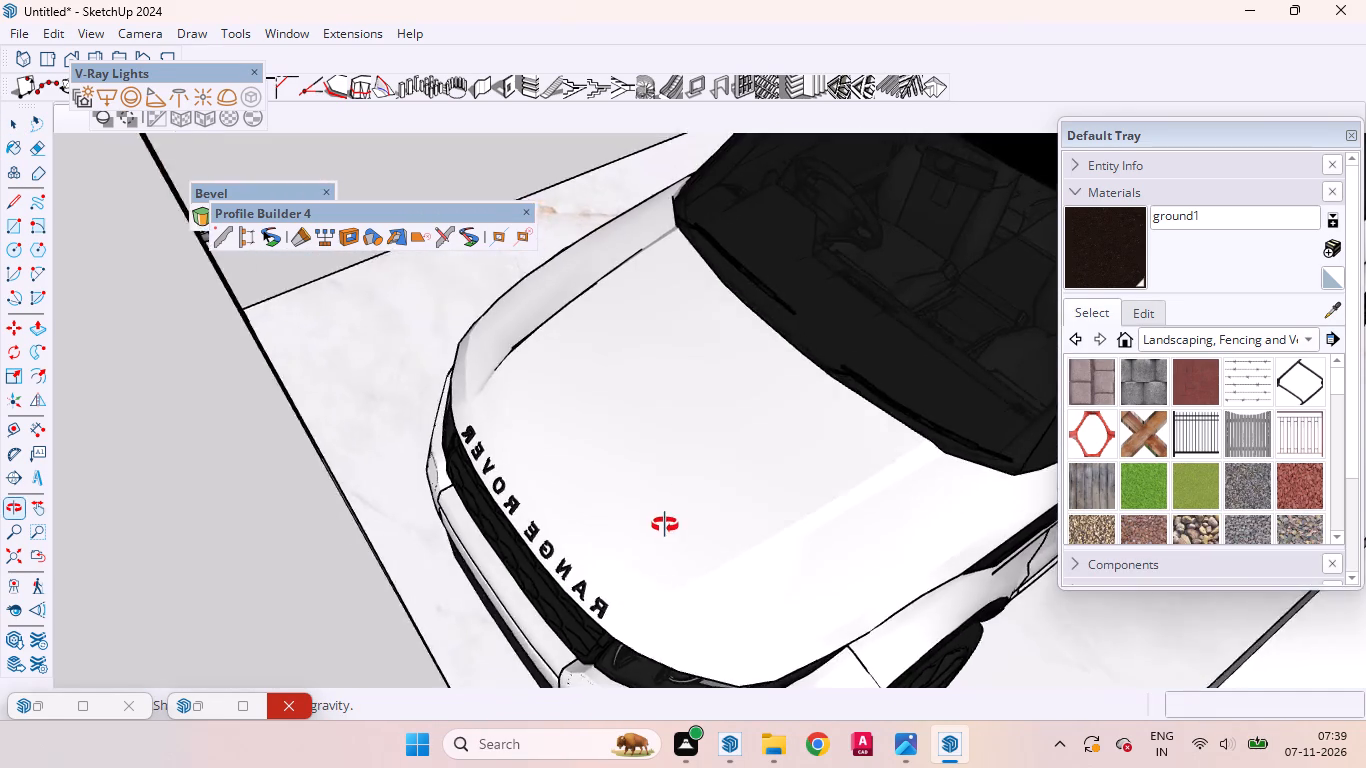
pyautogui.moveTo(665, 525); pyautogui.dragTo(265, 501, button='middle')
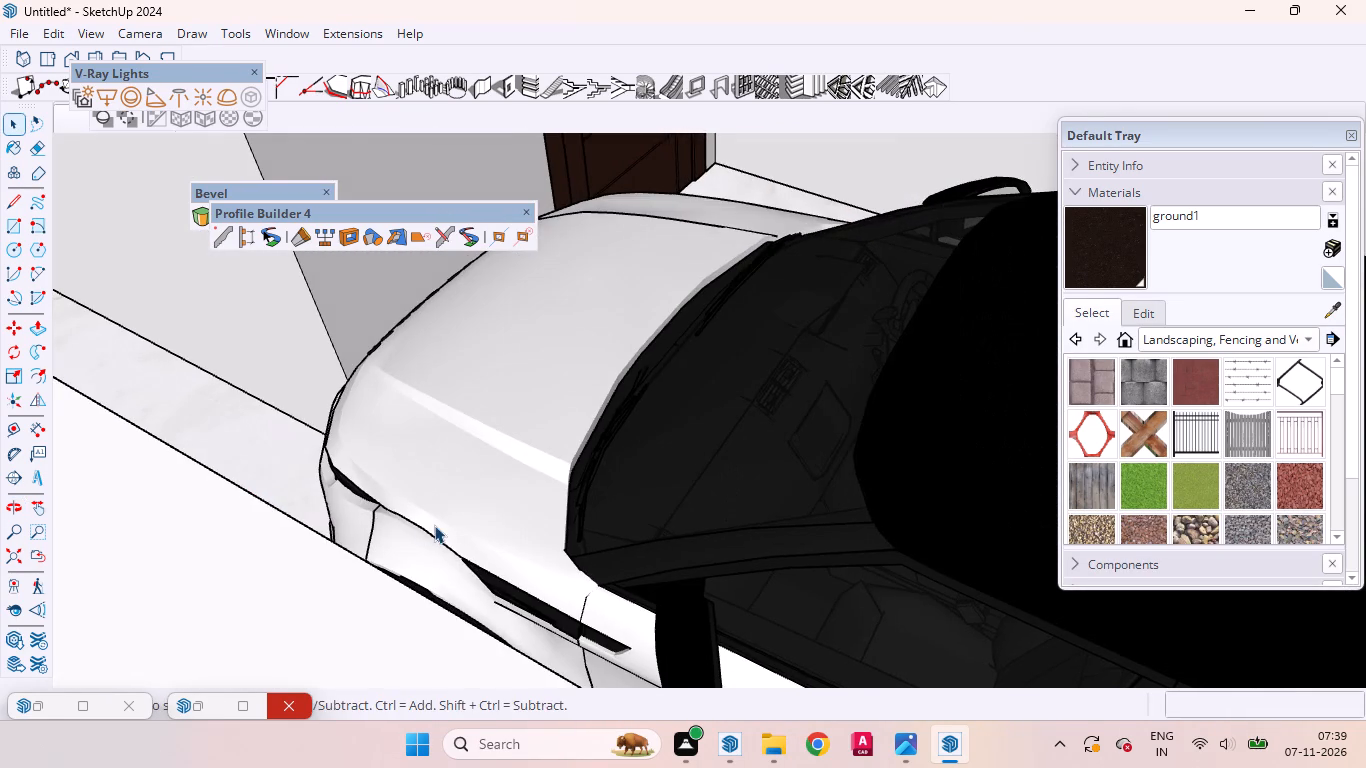
pyautogui.scroll(-13, 435, 525)
pyautogui.moveTo(521, 495); pyautogui.dragTo(328, 523, button='middle')
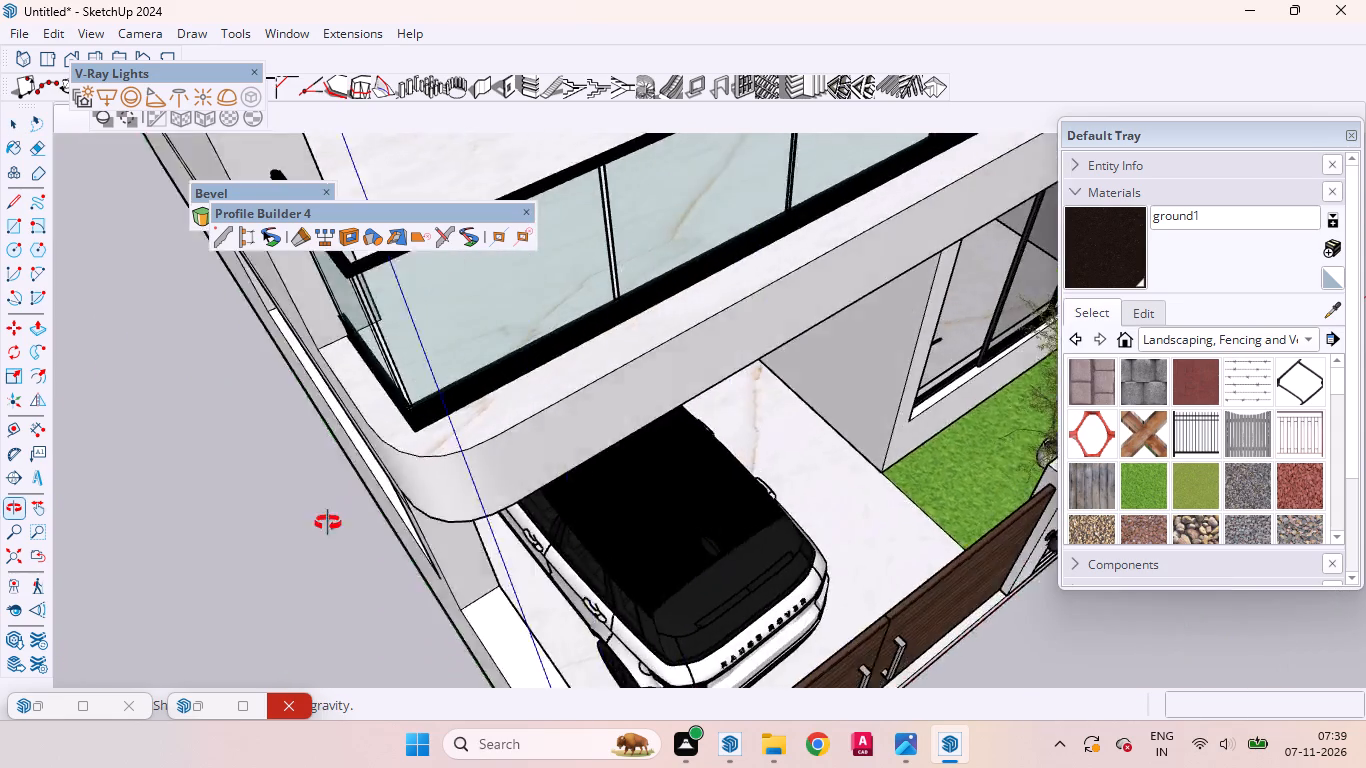
pyautogui.moveTo(328, 523); pyautogui.dragTo(220, 355, button='middle')
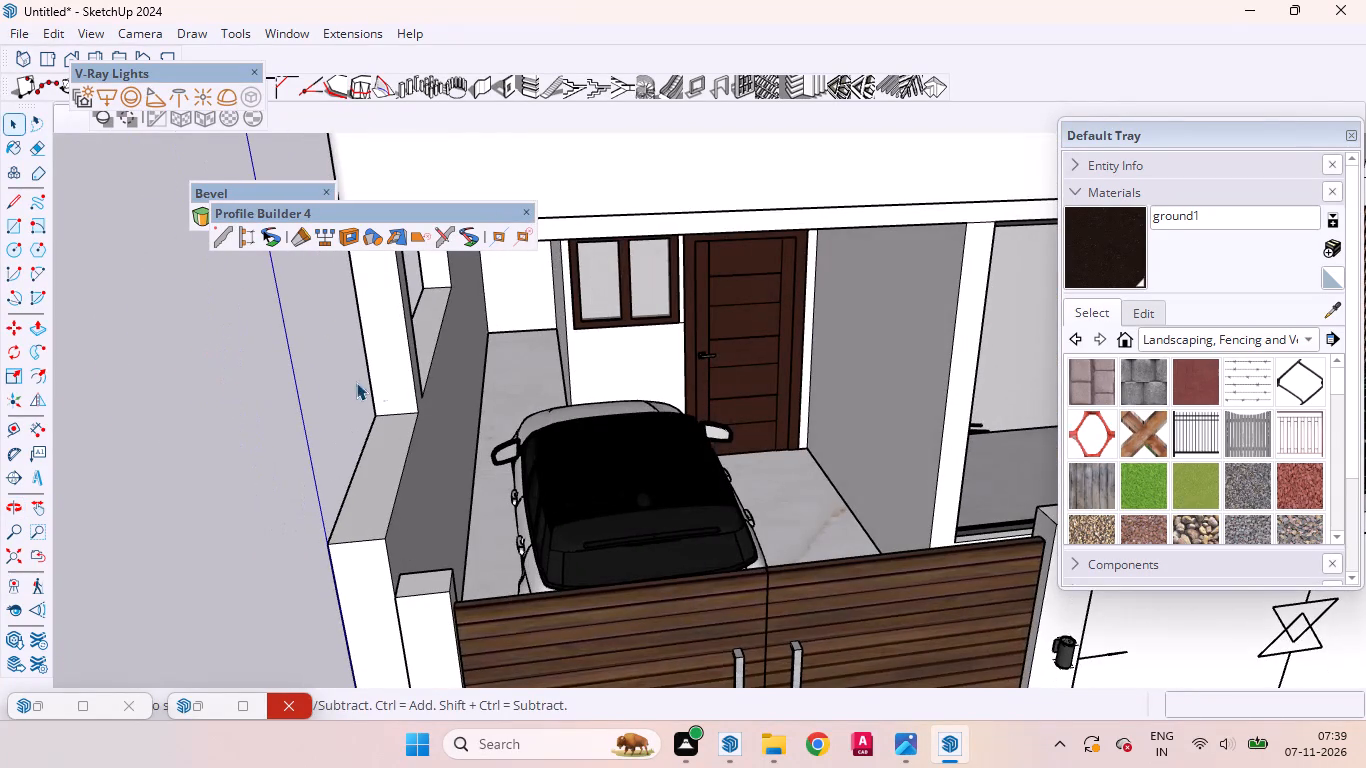
pyautogui.scroll(-4, 692, 466)
pyautogui.moveTo(771, 490); pyautogui.dragTo(638, 573, button='middle')
pyautogui.scroll(-5, 819, 481)
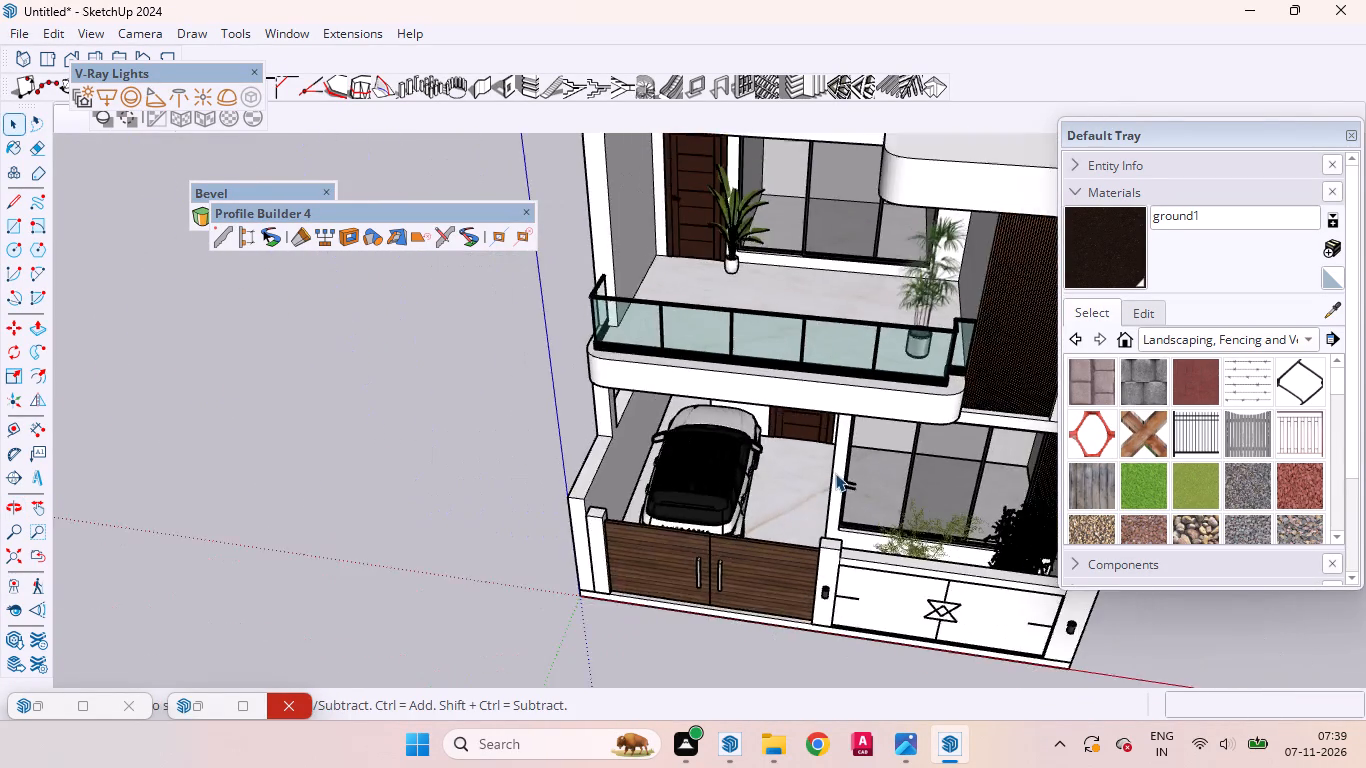
pyautogui.scroll(-3, 835, 473)
pyautogui.scroll(3, 774, 577)
pyautogui.click(683, 639)
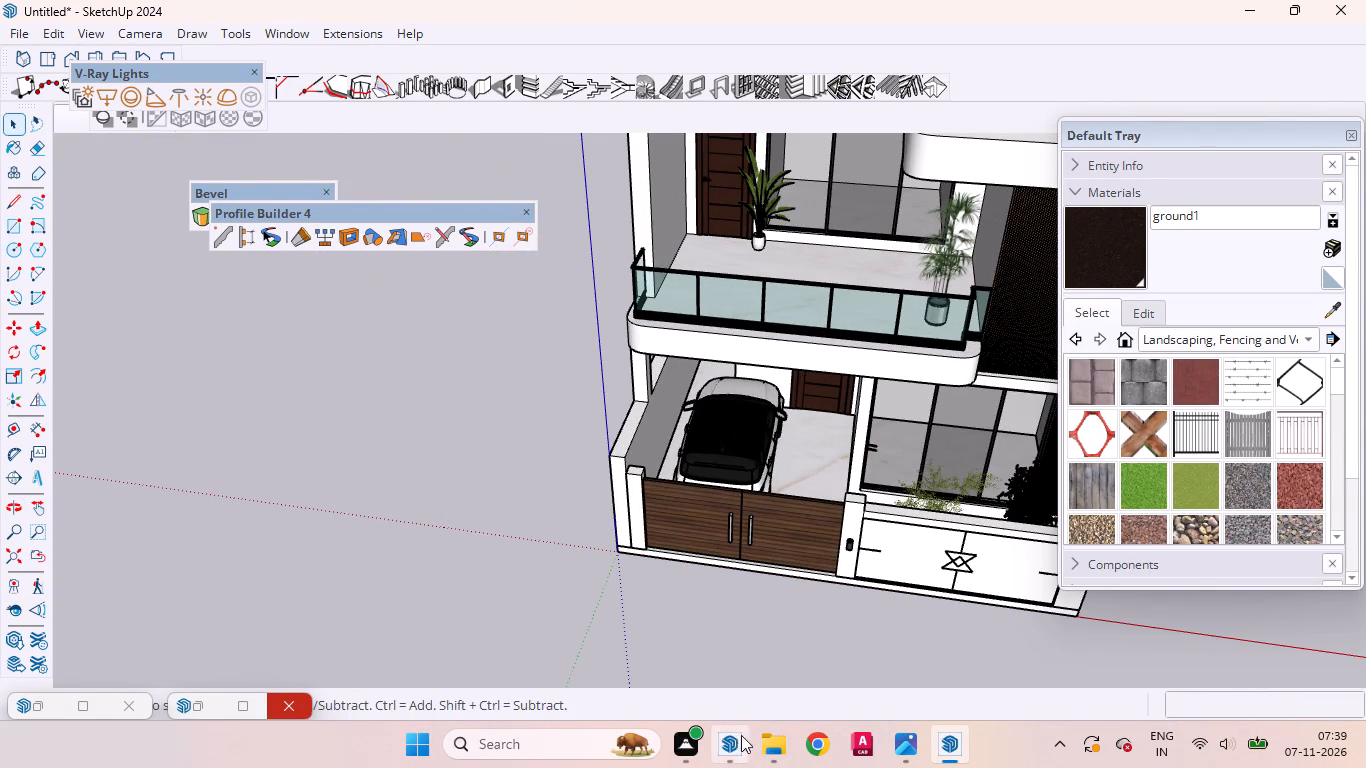
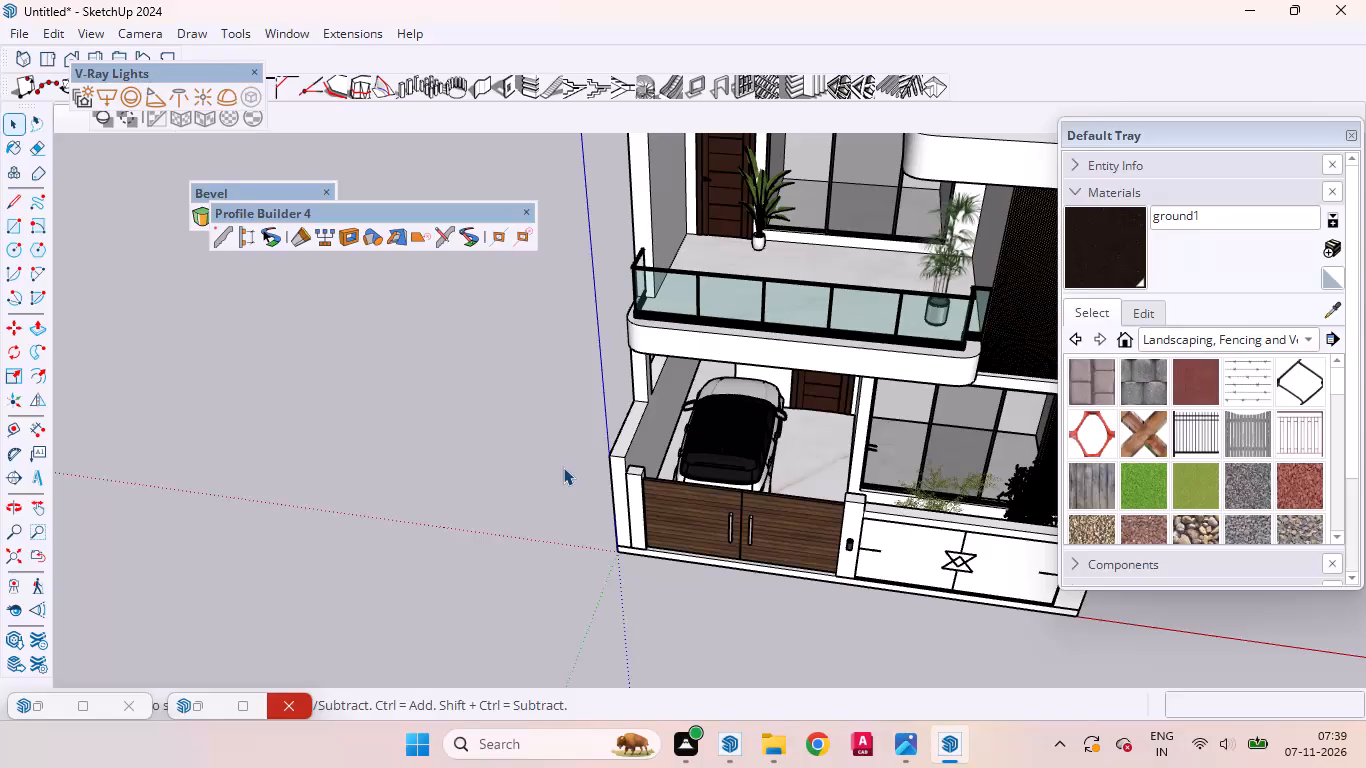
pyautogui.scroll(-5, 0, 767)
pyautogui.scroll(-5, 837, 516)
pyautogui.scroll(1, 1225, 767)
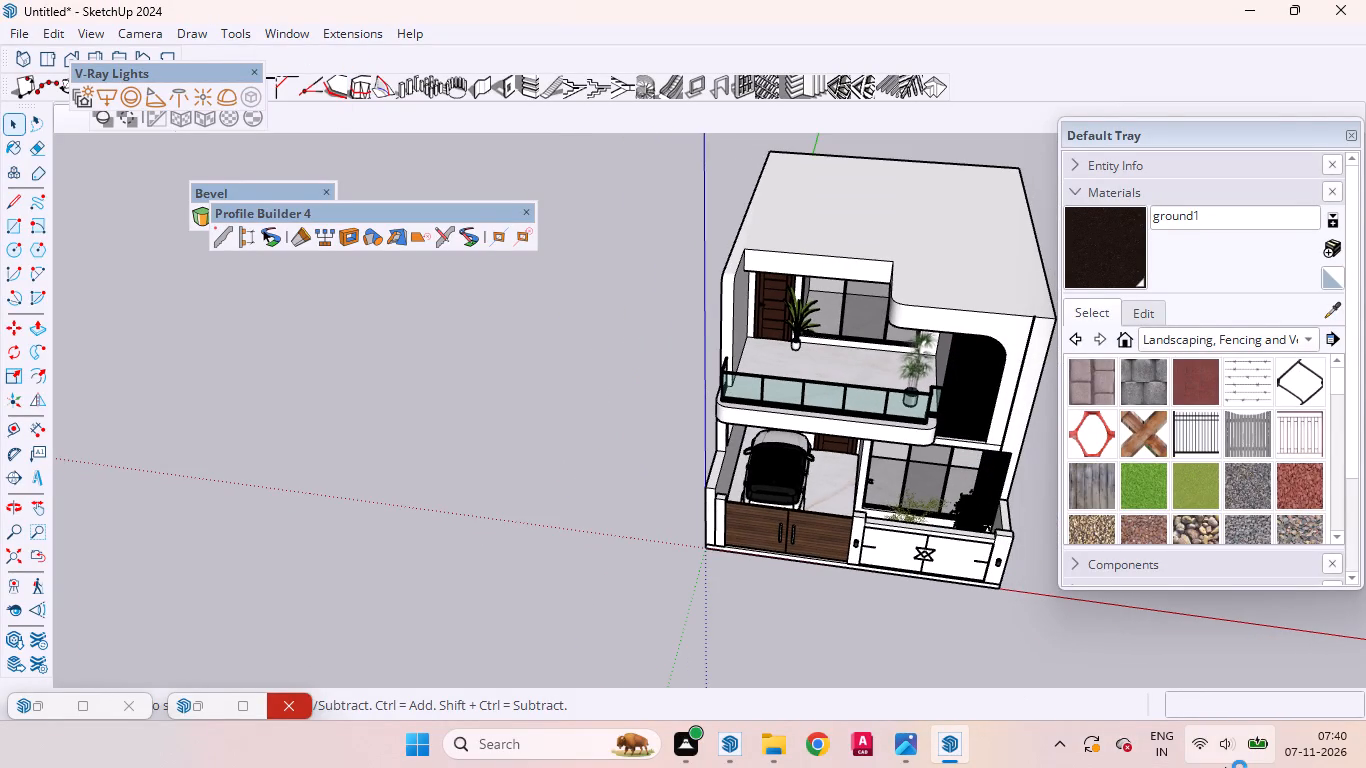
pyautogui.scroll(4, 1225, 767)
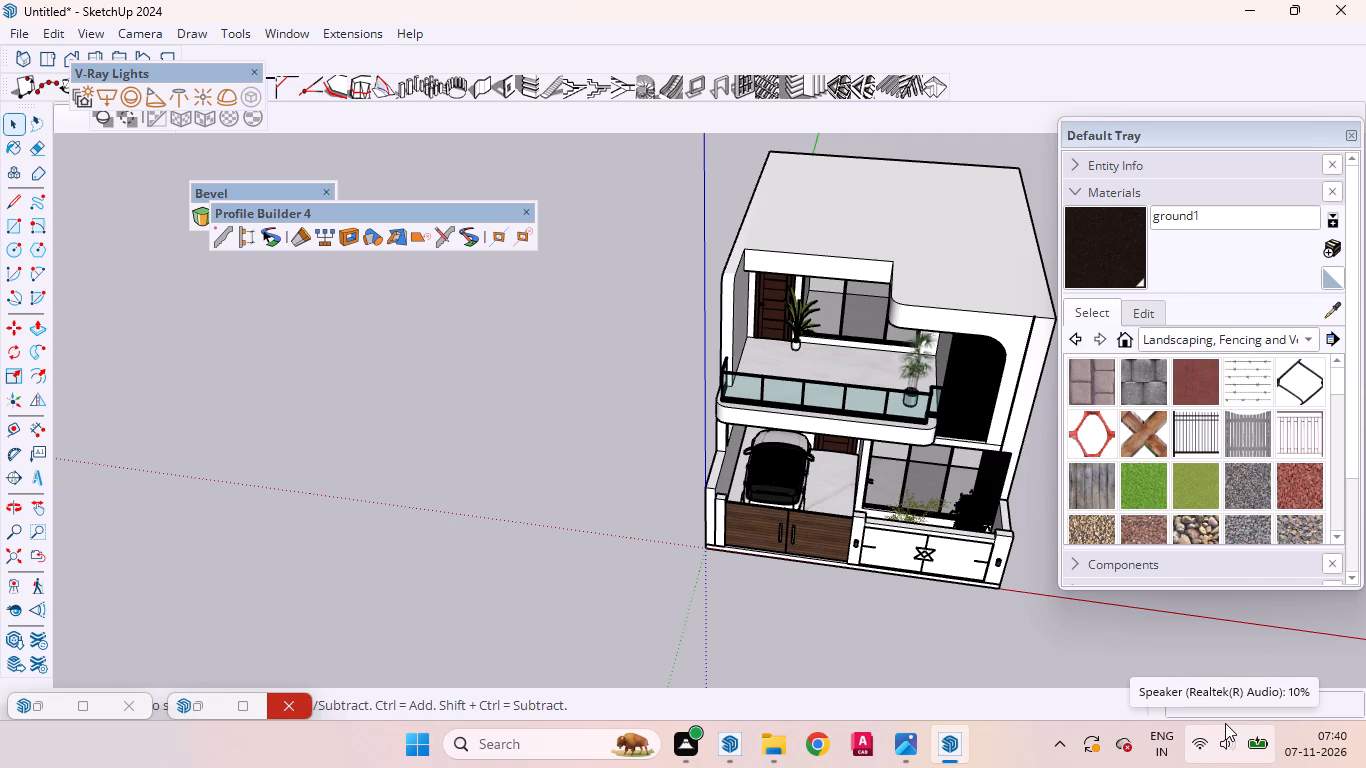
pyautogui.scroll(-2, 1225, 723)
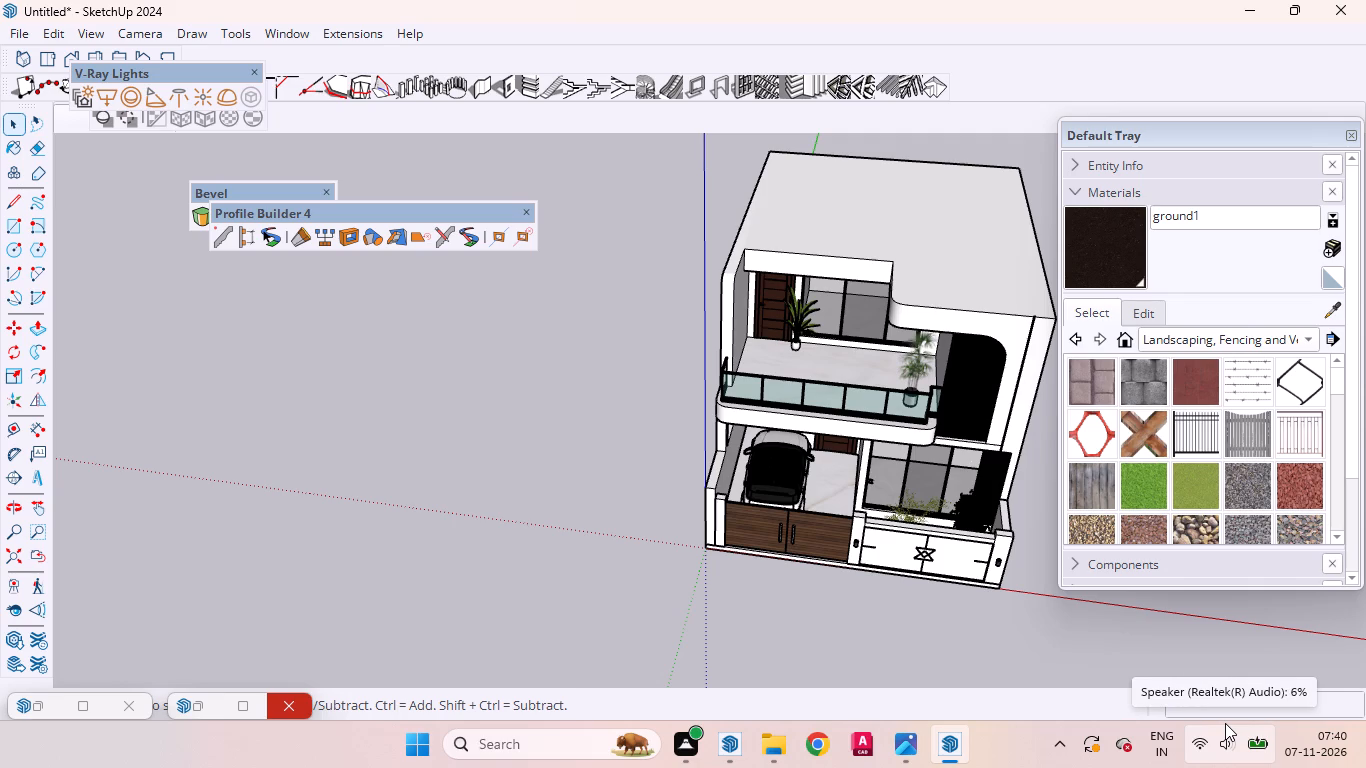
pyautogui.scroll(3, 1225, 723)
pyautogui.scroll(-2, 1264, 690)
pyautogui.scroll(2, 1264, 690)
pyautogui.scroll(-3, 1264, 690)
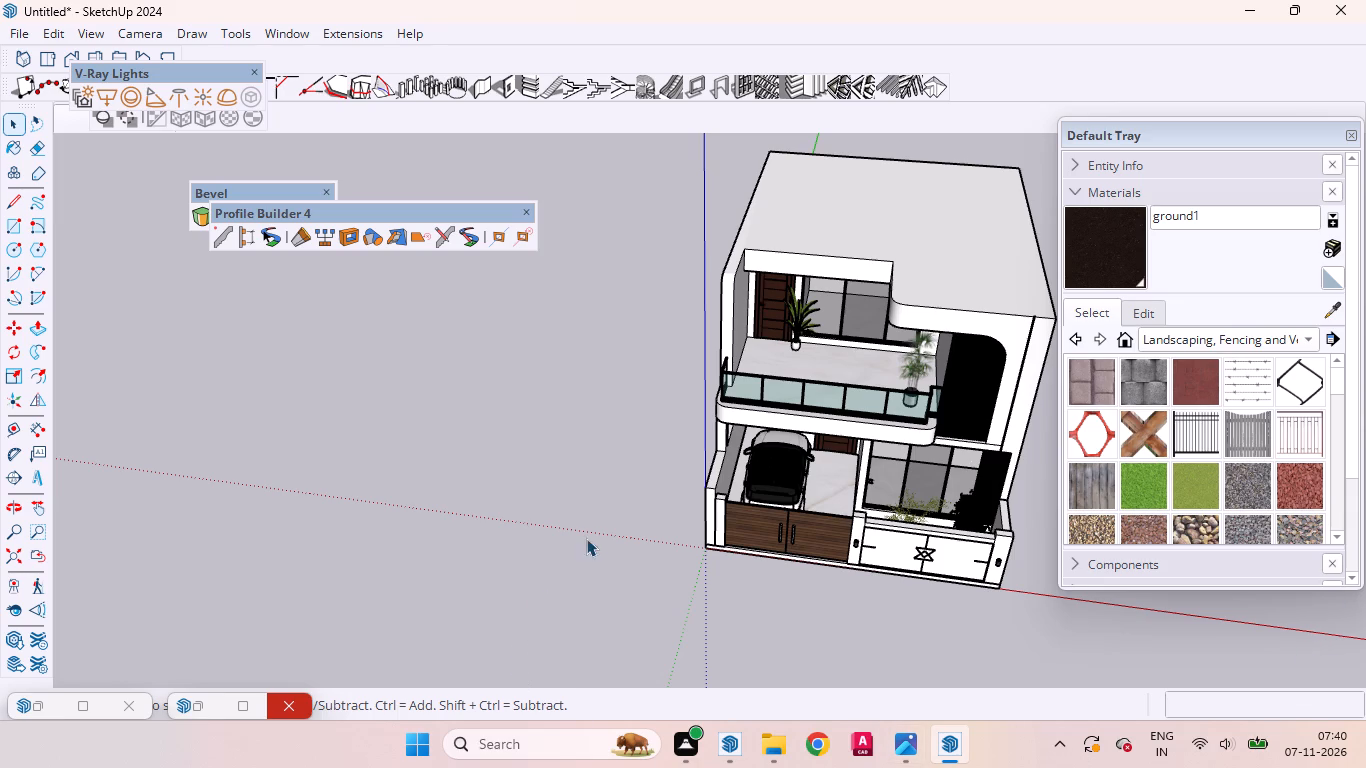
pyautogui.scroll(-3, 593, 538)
# Examine the whole house from its front corner, including the boundary wall, planter and long side wall.
pyautogui.moveTo(801, 529); pyautogui.dragTo(587, 498, button='middle')
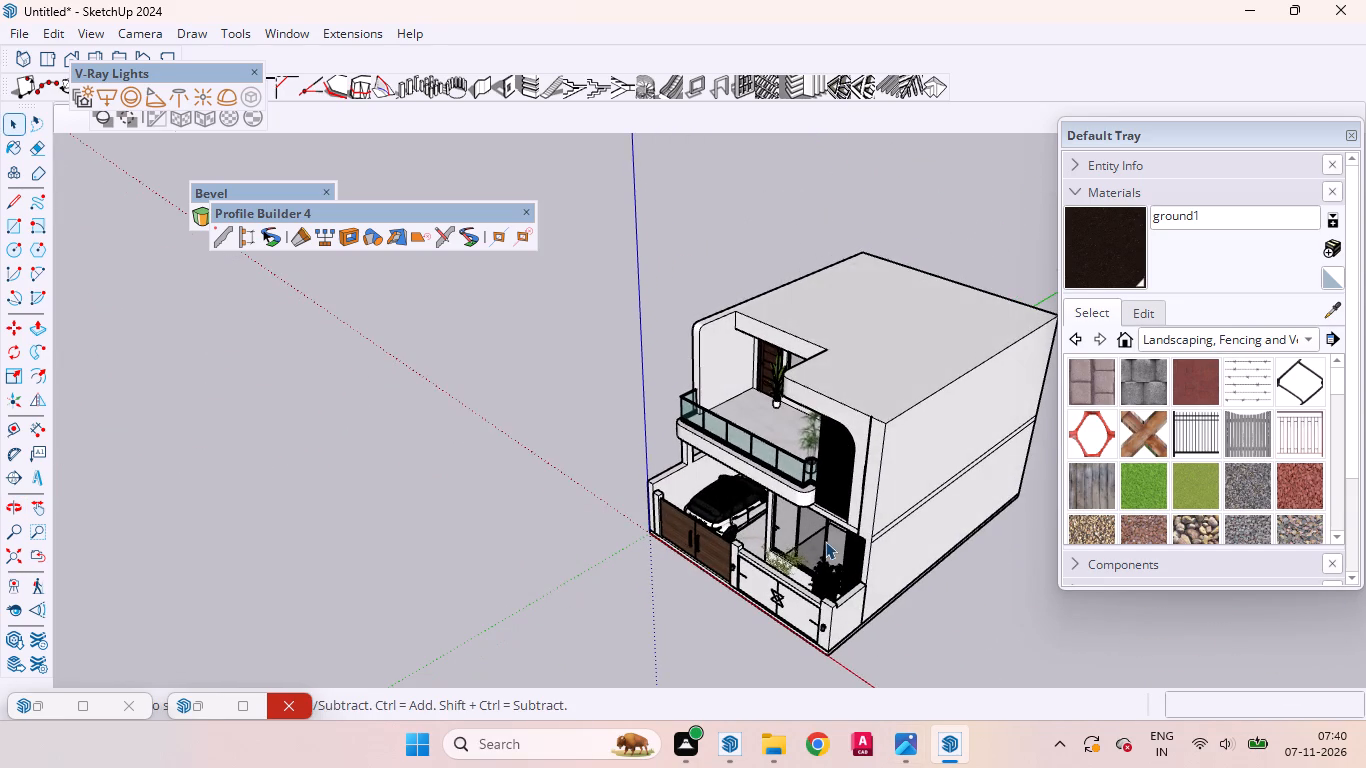
pyautogui.scroll(4, 825, 542)
pyautogui.scroll(-3, 826, 543)
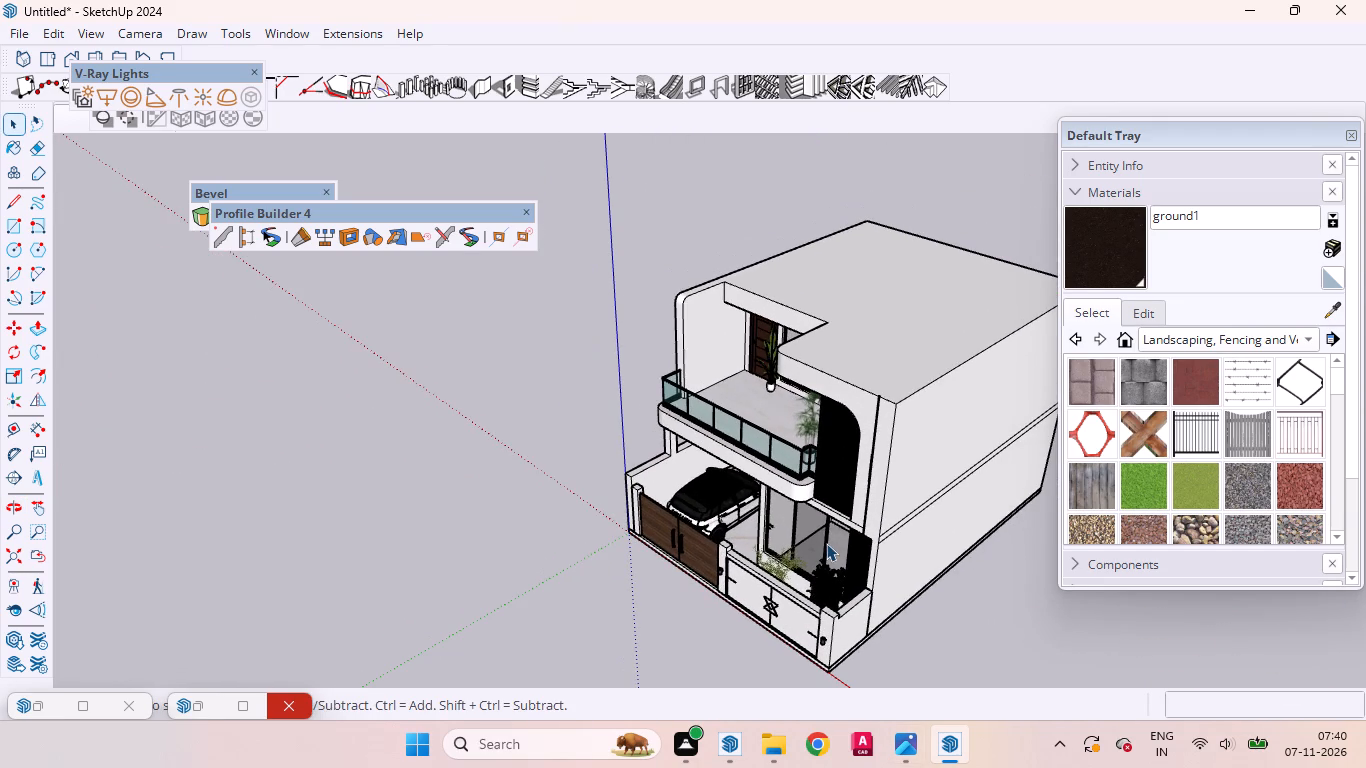
pyautogui.scroll(3, 826, 543)
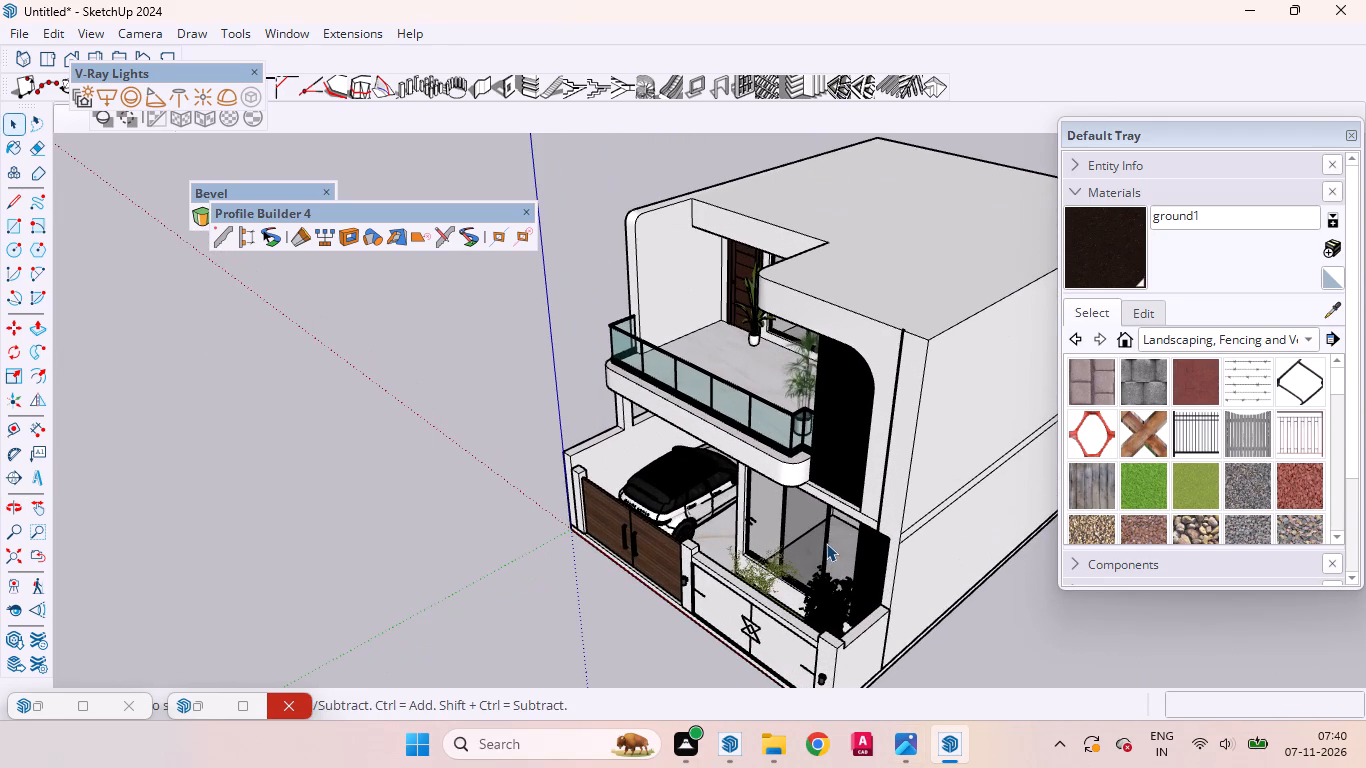
pyautogui.scroll(-3, 826, 543)
pyautogui.scroll(3, 826, 543)
pyautogui.scroll(-3, 826, 543)
pyautogui.scroll(1, 826, 543)
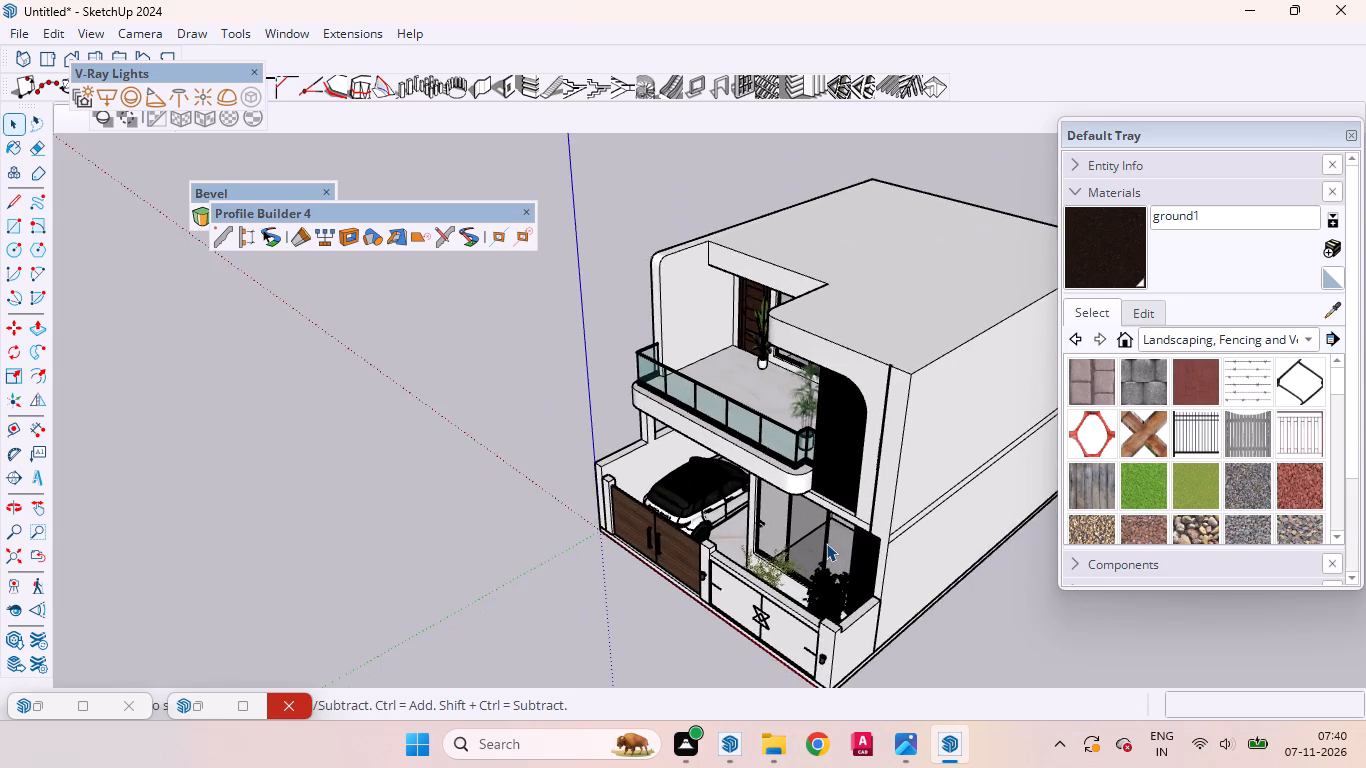
pyautogui.scroll(2, 826, 543)
pyautogui.scroll(-2, 826, 543)
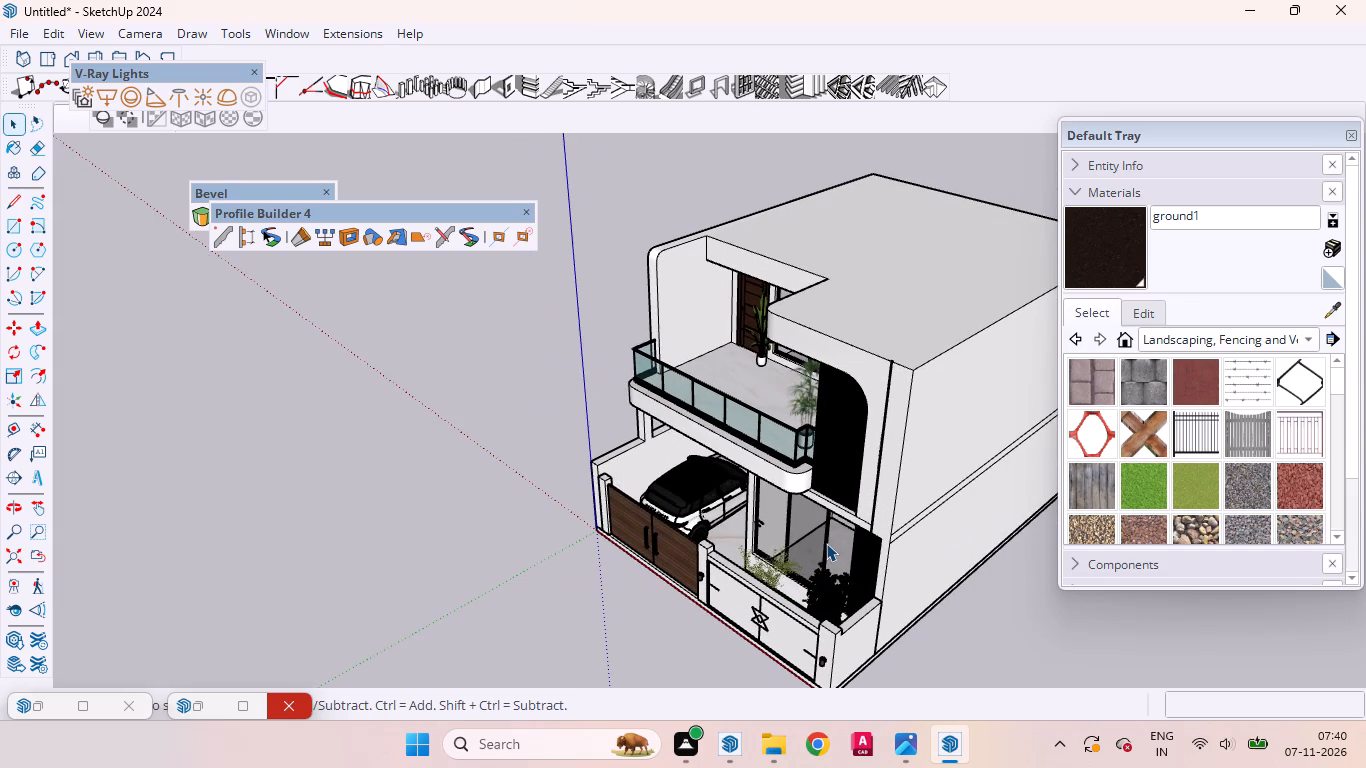
pyautogui.moveTo(819, 544); pyautogui.dragTo(785, 530, button='middle')
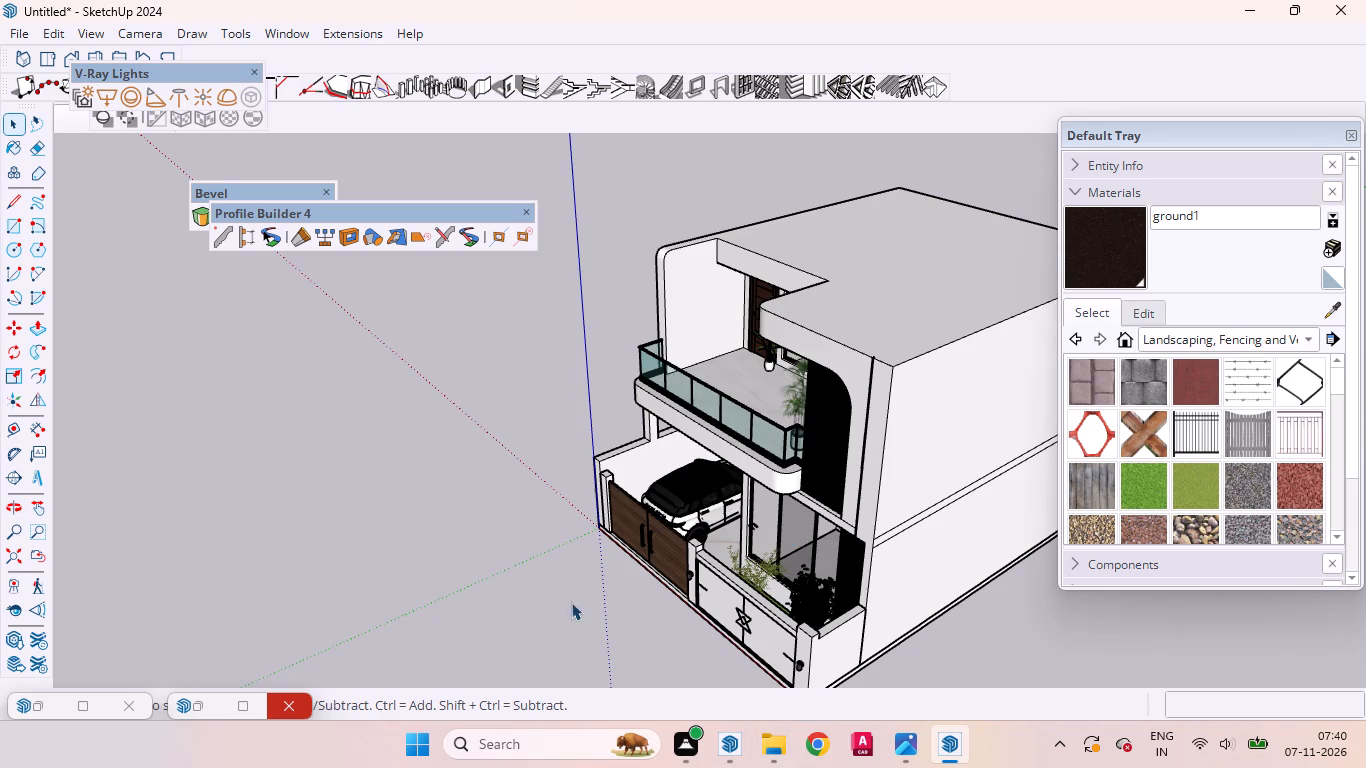
pyautogui.scroll(-5, 528, 473)
pyautogui.scroll(3, 531, 485)
pyautogui.scroll(-1, 531, 485)
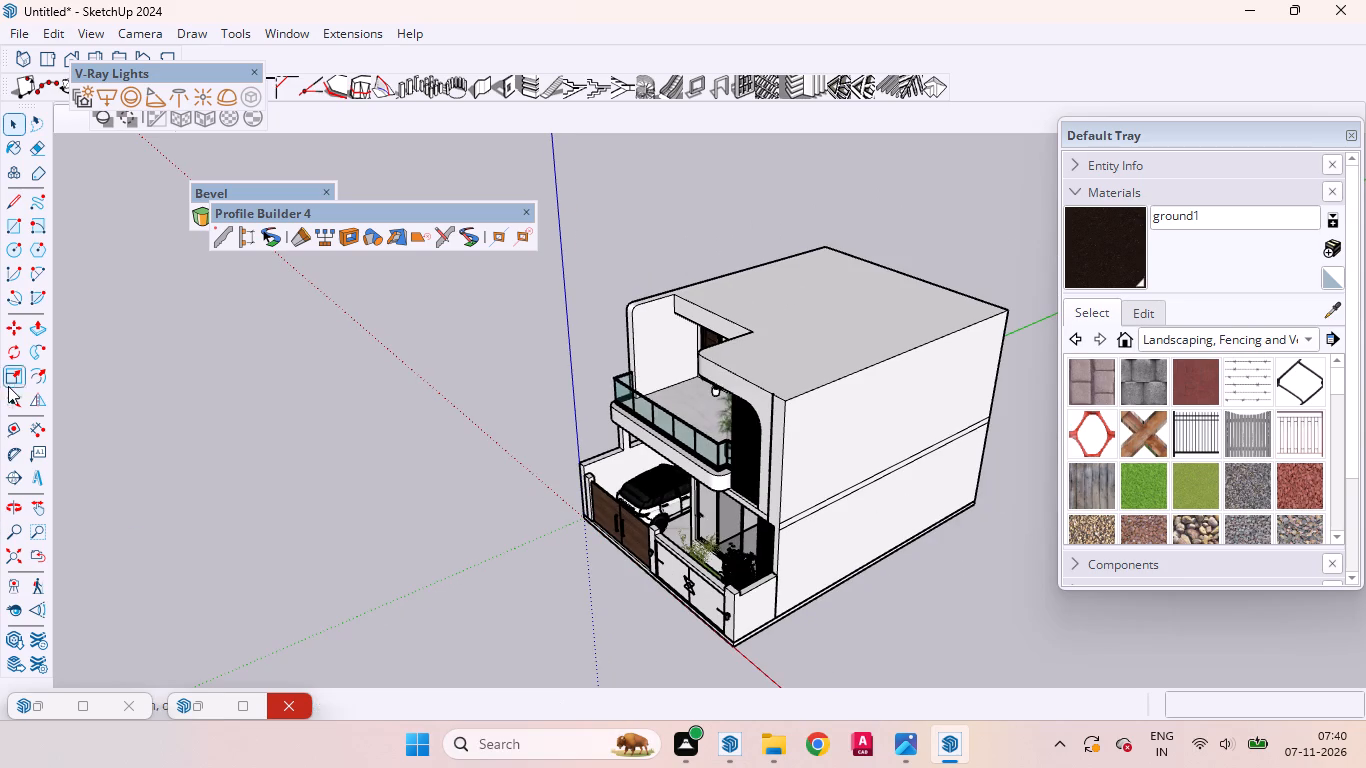
# Draw a ground rectangle about 35' 2" by 21' 9" along the planter-side wall, starting from the house's rear base corner.
pyautogui.click(8, 225)
pyautogui.scroll(-3, 838, 515)
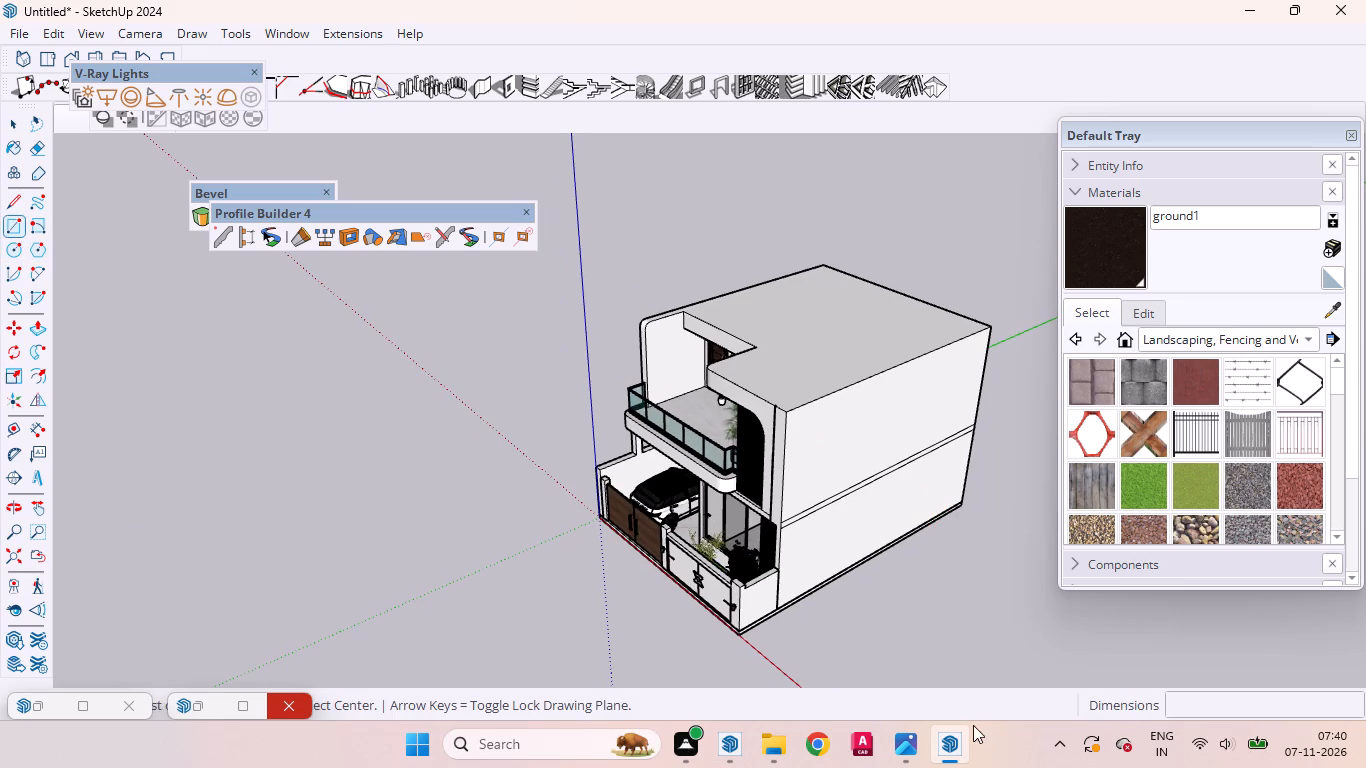
pyautogui.scroll(-5, 739, 655)
pyautogui.scroll(3, 828, 656)
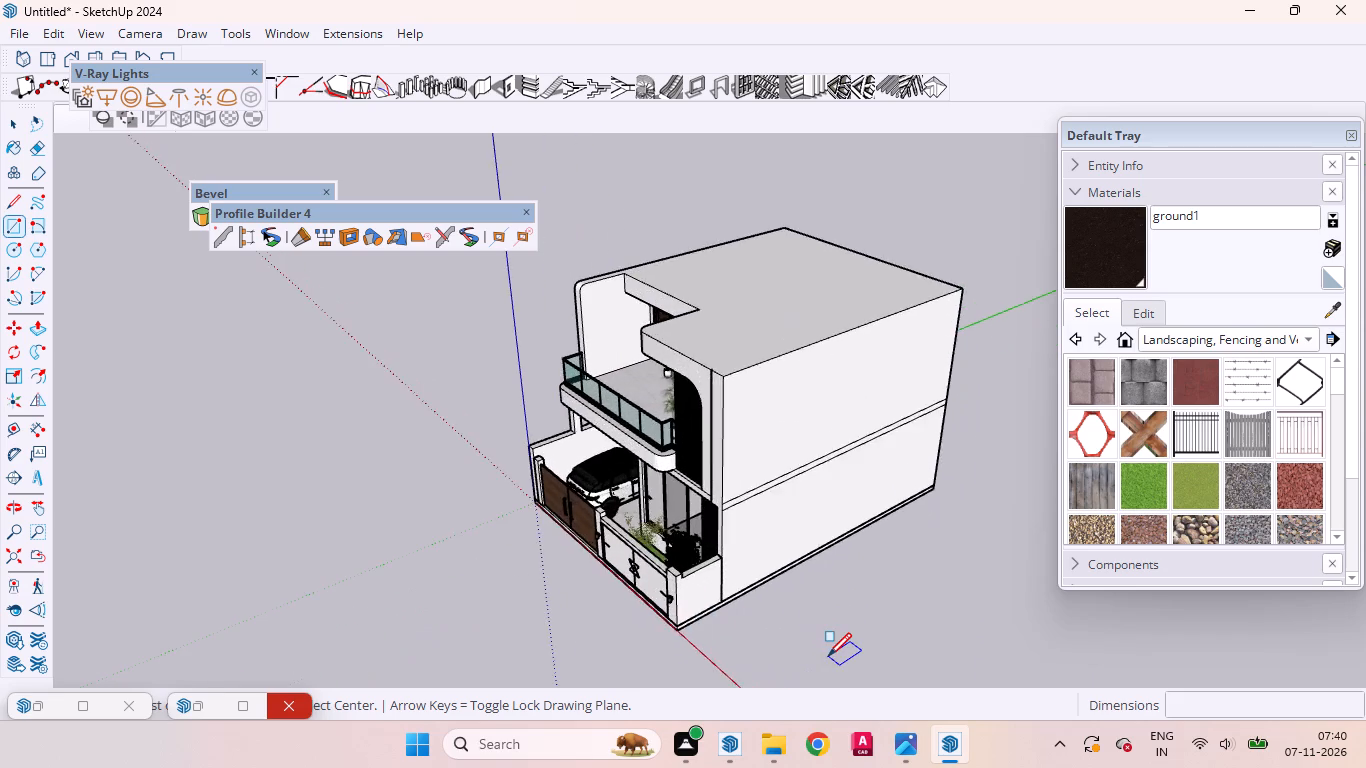
pyautogui.scroll(5, 828, 656)
pyautogui.scroll(-5, 828, 665)
pyautogui.scroll(8, 828, 665)
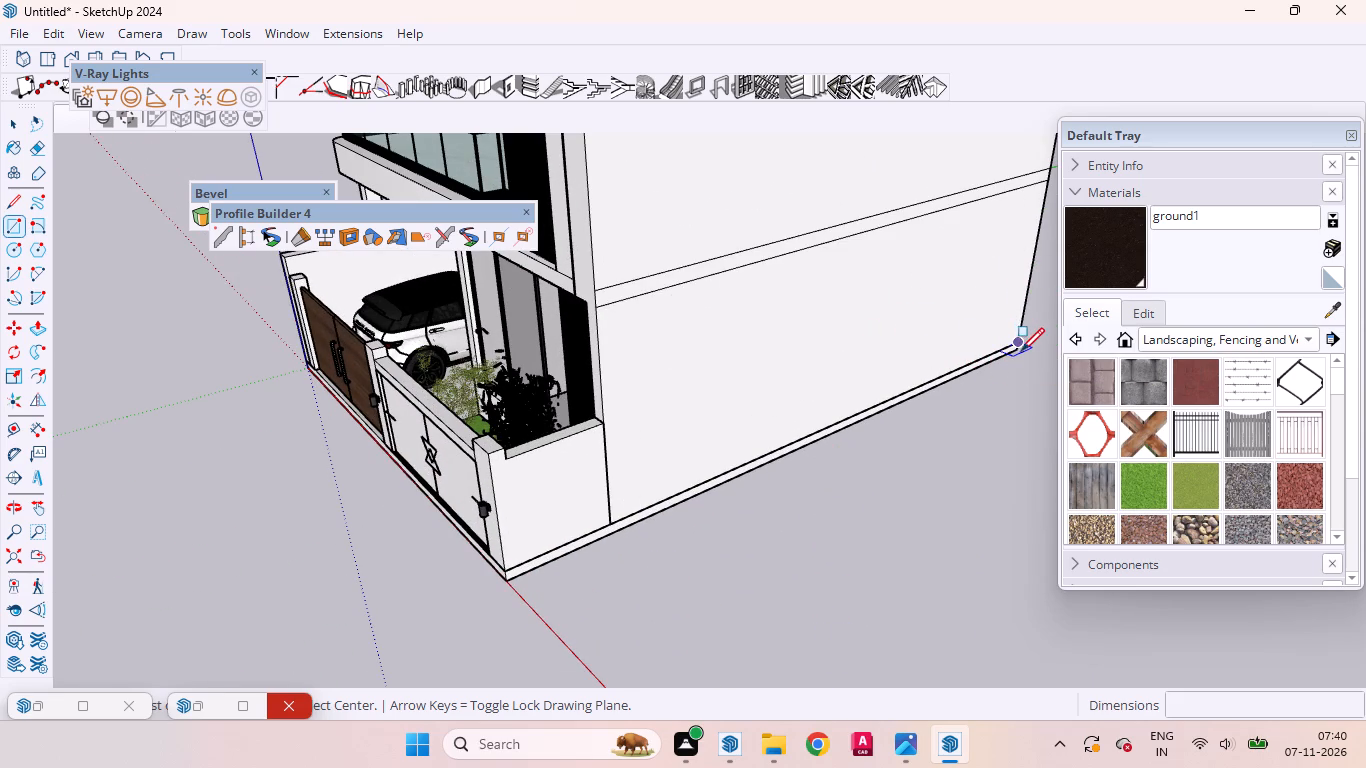
pyautogui.scroll(5, 1005, 490)
pyautogui.scroll(-5, 796, 735)
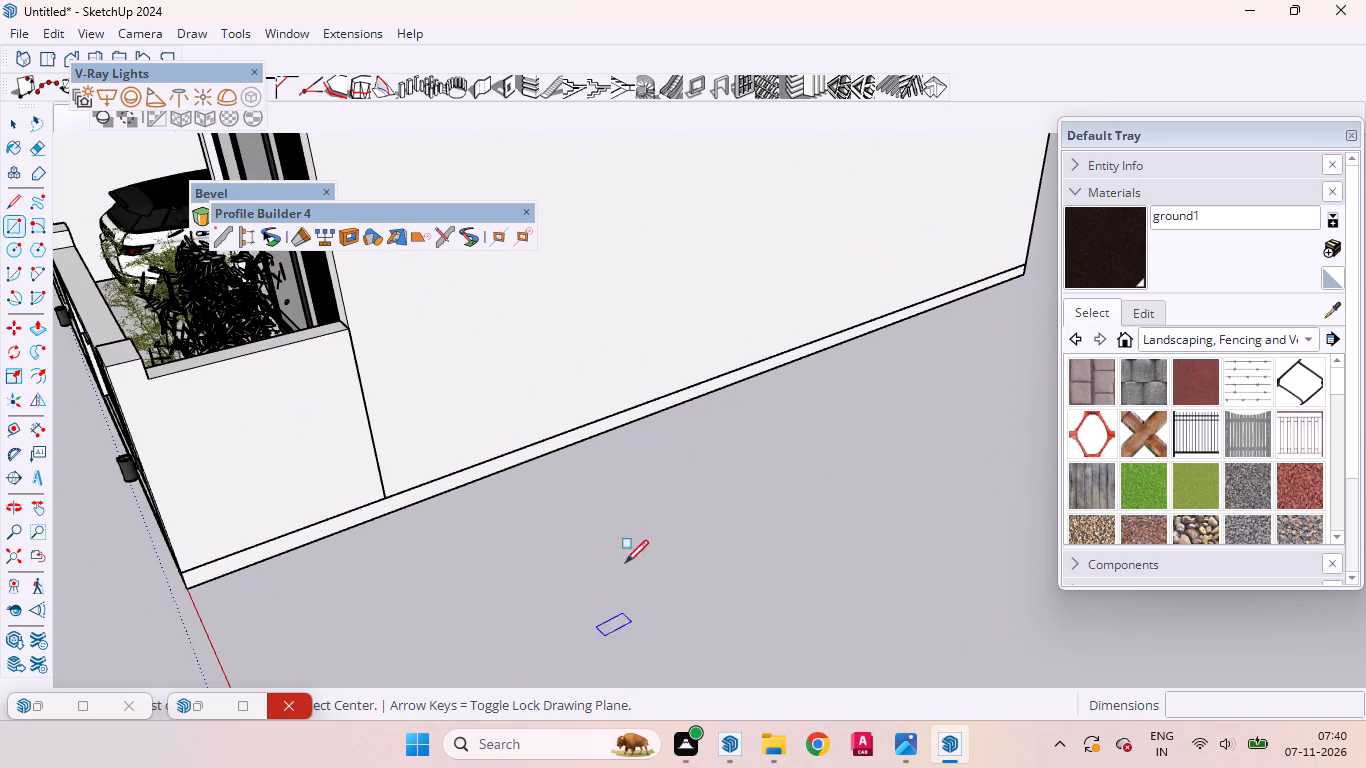
pyautogui.scroll(-5, 638, 558)
pyautogui.scroll(8, 910, 373)
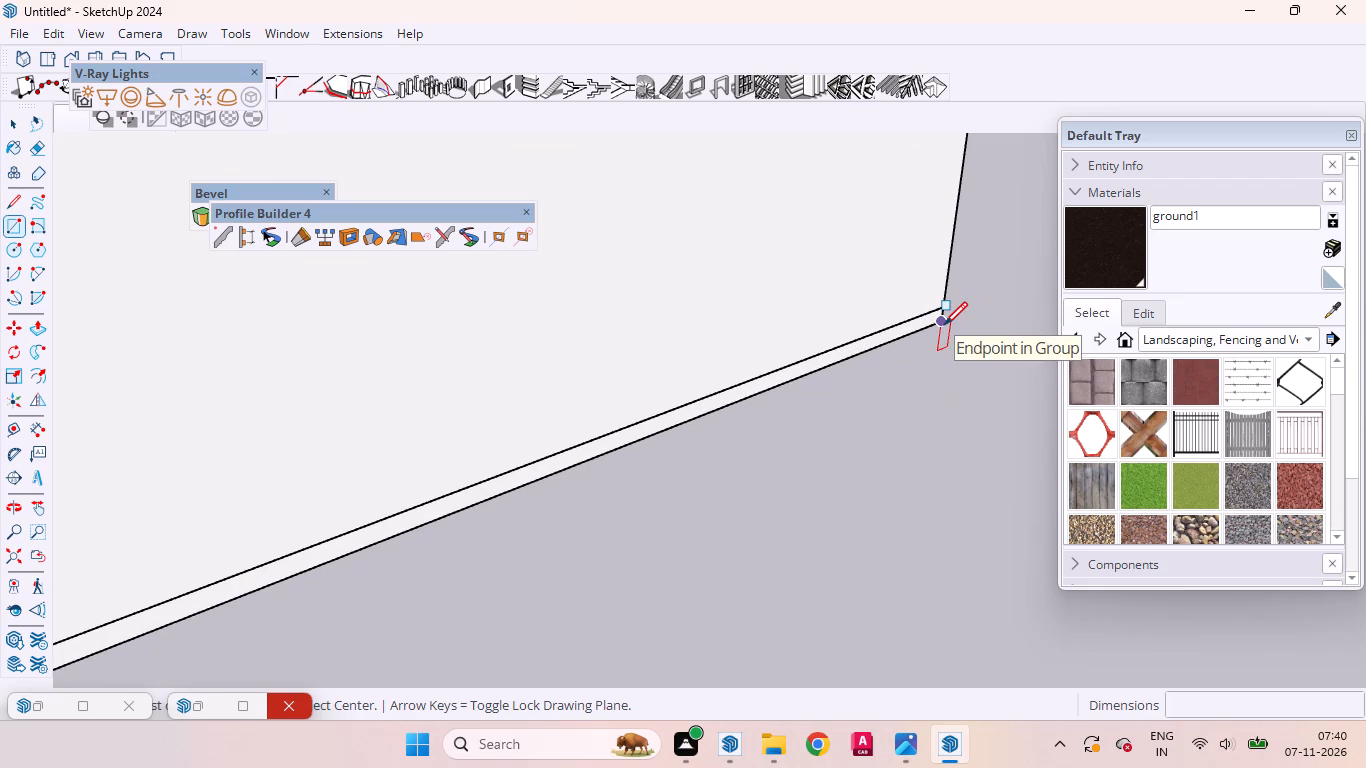
pyautogui.click(944, 325)
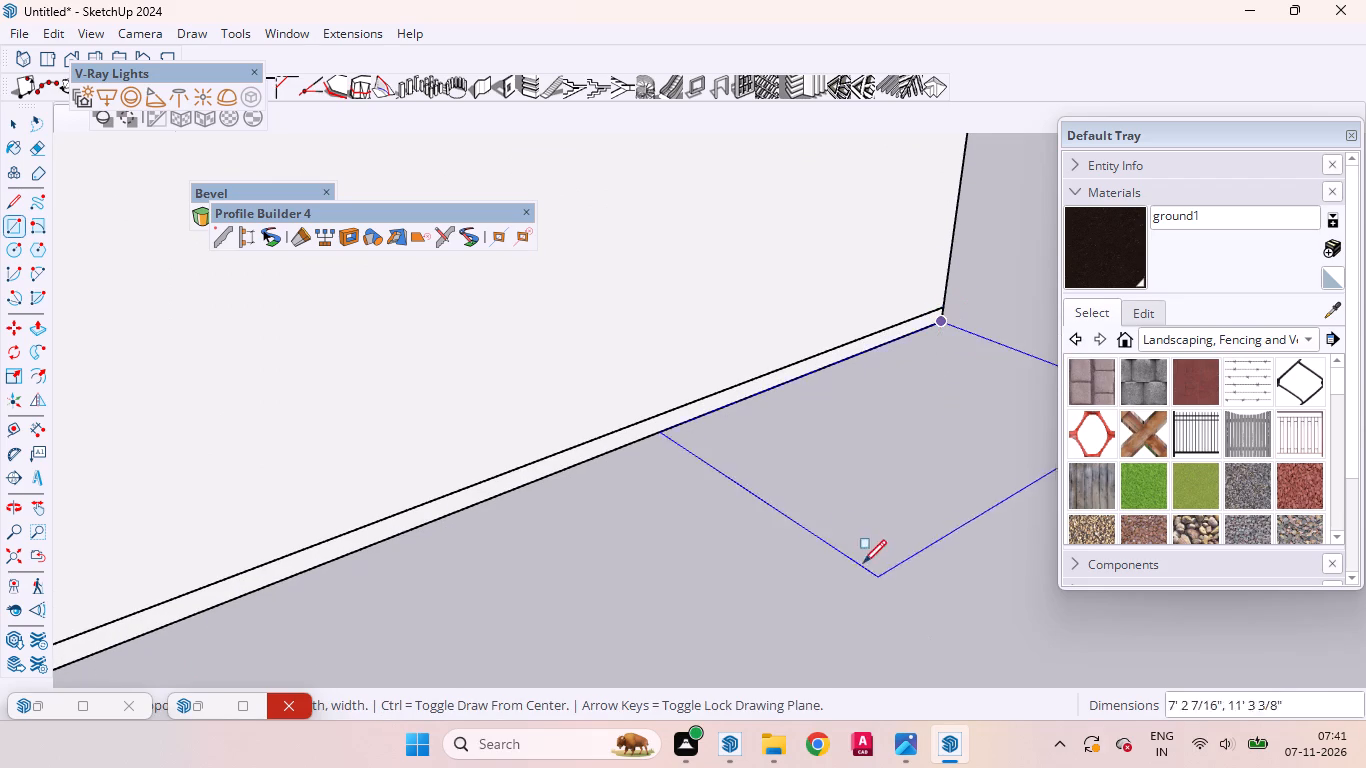
pyautogui.scroll(-11, 847, 526)
pyautogui.scroll(1, 860, 532)
pyautogui.scroll(-13, 860, 532)
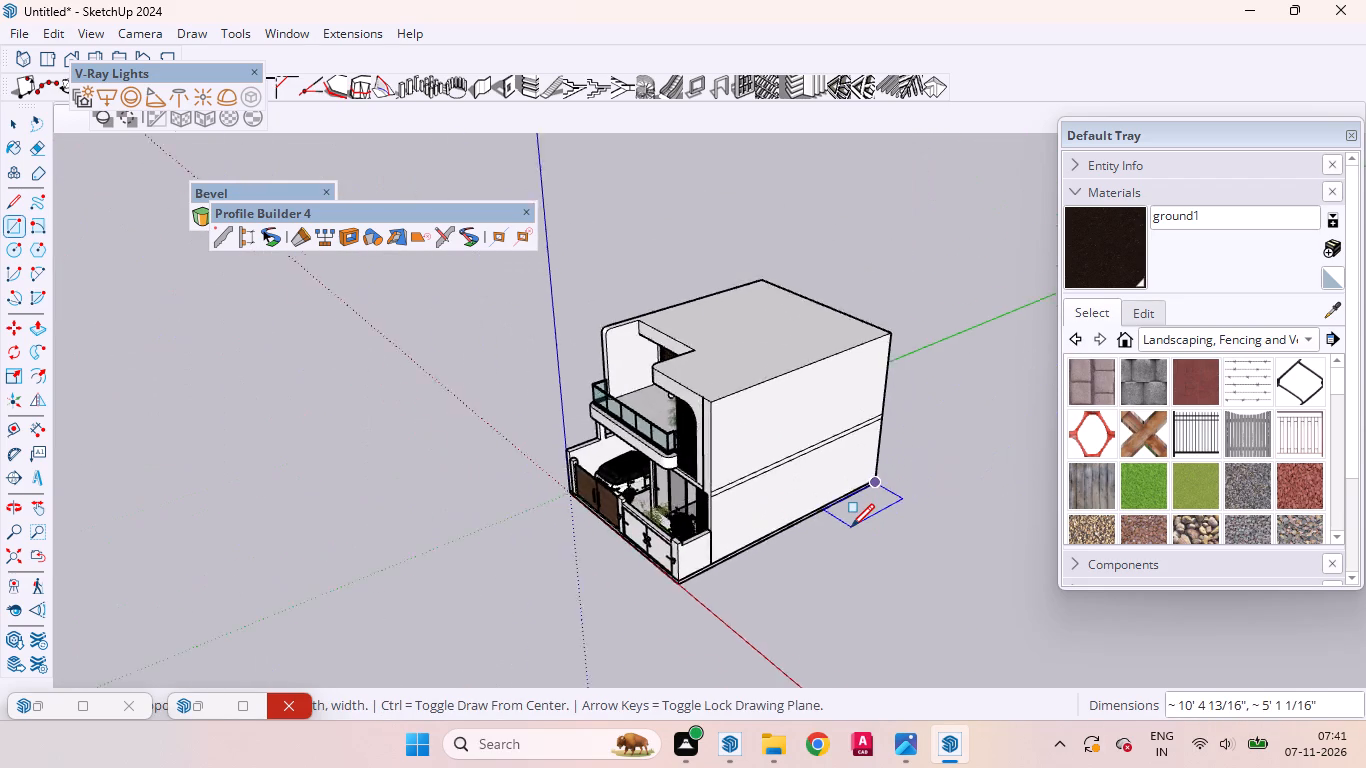
pyautogui.scroll(-1, 851, 527)
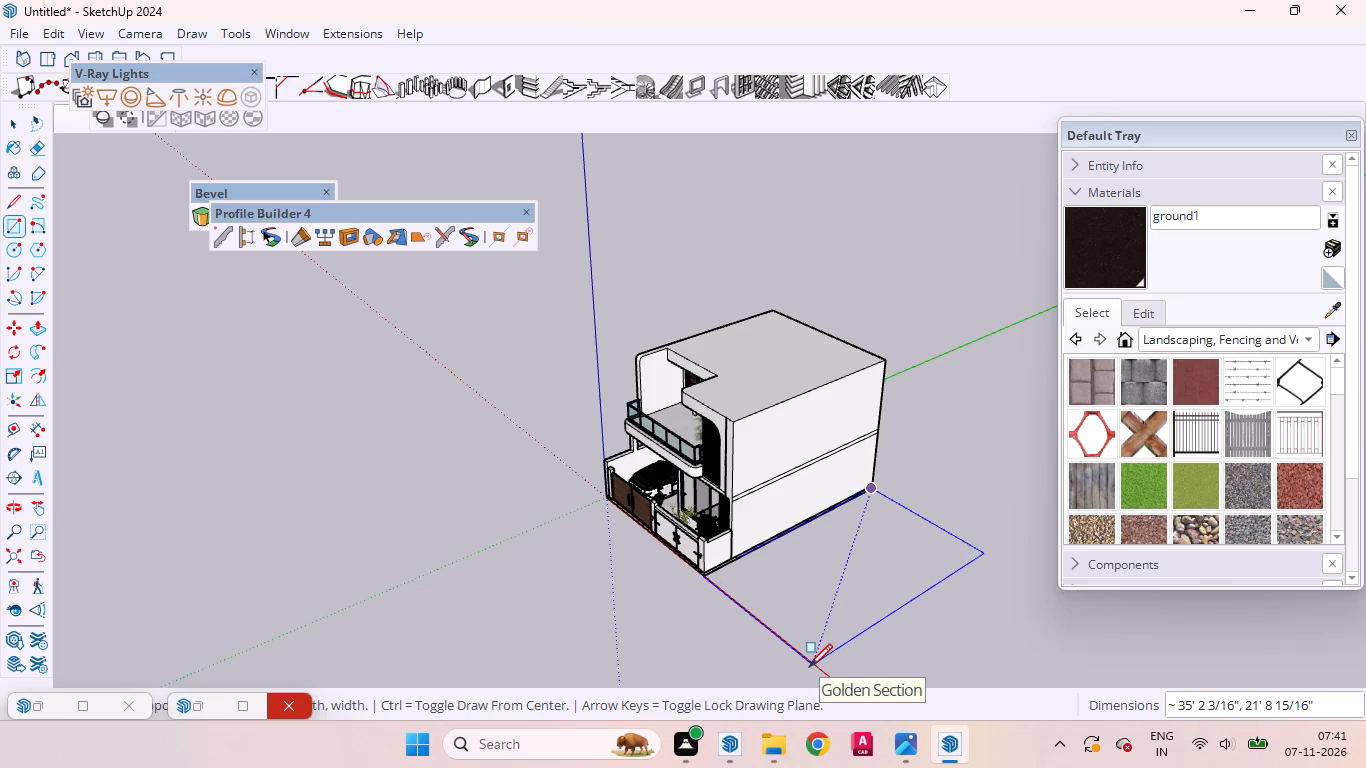
pyautogui.click(809, 667)
# Draw a ground rectangle about 35' by 26' 11" along the car-porch side wall, starting from the house's rear base corner.
pyautogui.scroll(-4, 927, 595)
pyautogui.scroll(-6, 650, 576)
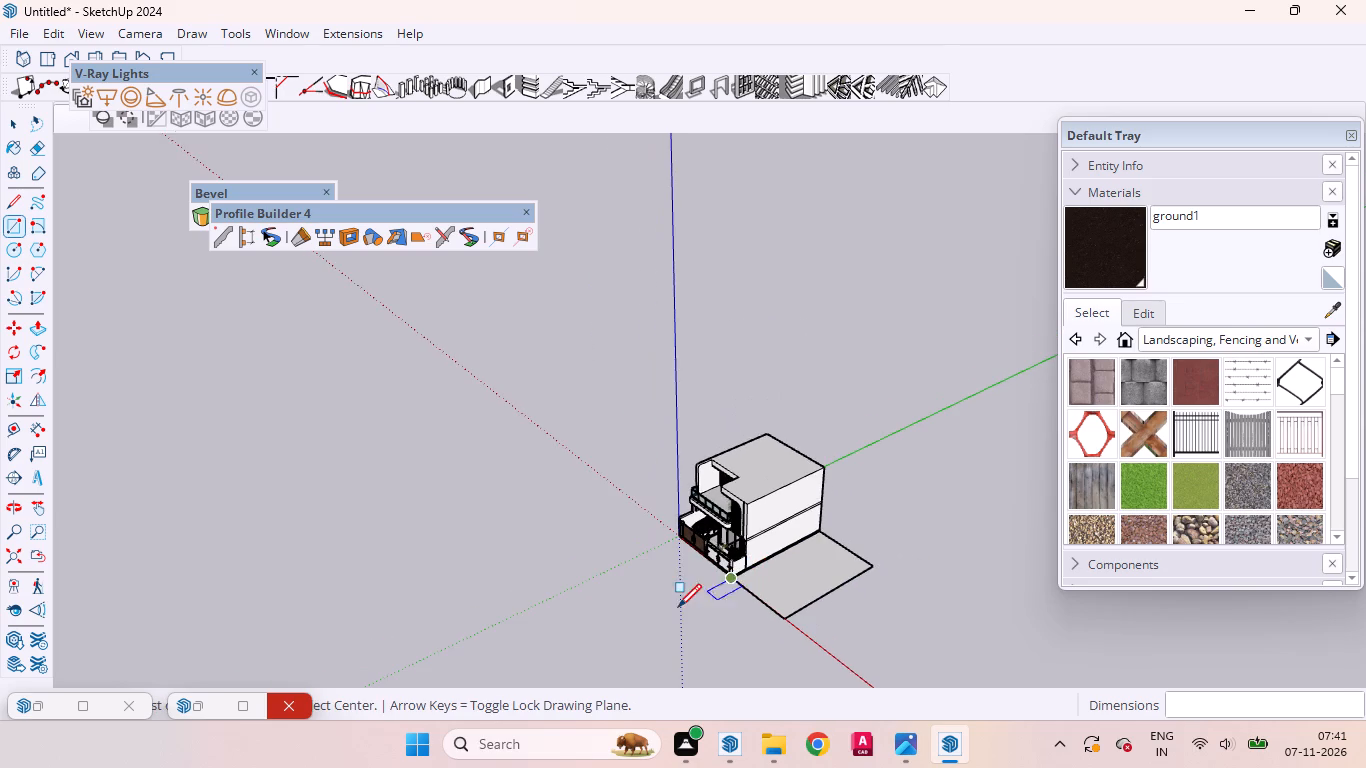
pyautogui.moveTo(677, 599); pyautogui.dragTo(1097, 546, button='middle')
pyautogui.scroll(2, 844, 553)
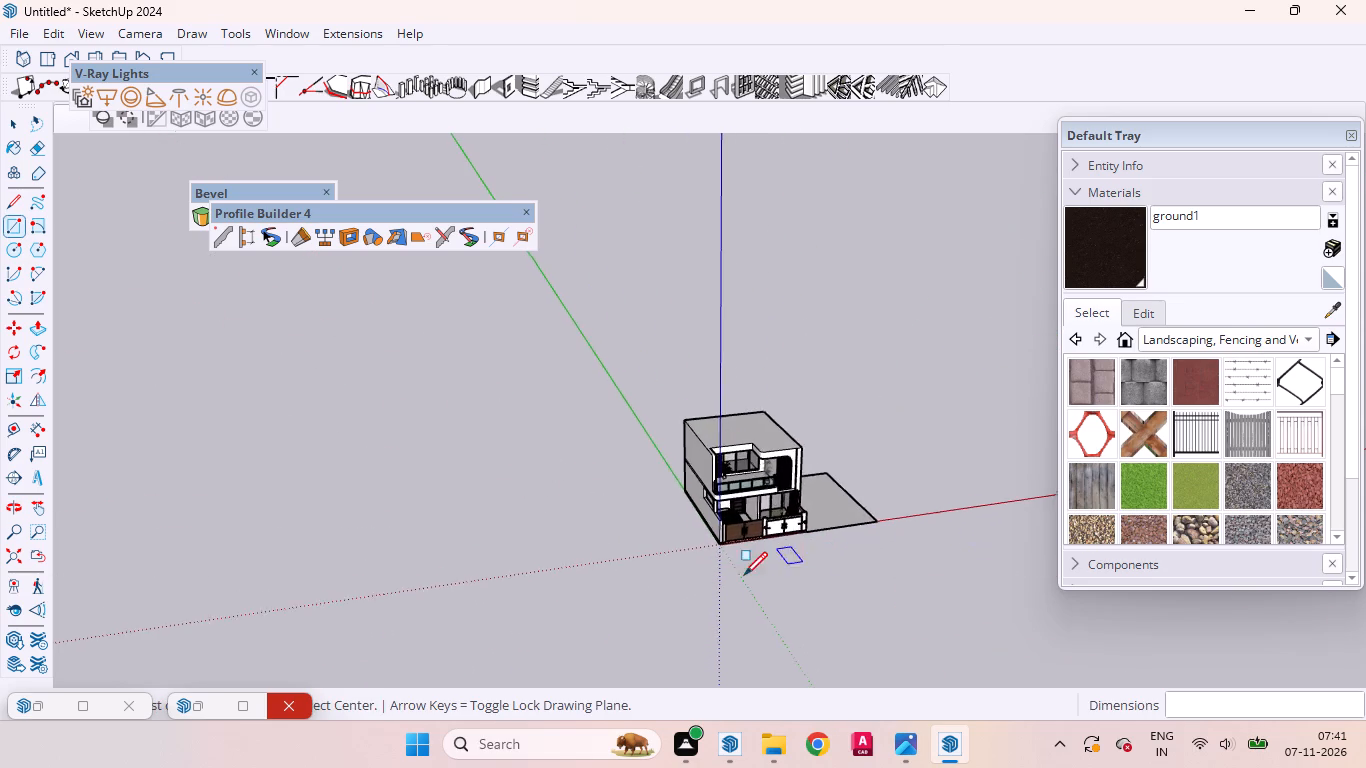
pyautogui.scroll(2, 744, 575)
pyautogui.scroll(5, 611, 579)
pyautogui.moveTo(701, 482); pyautogui.dragTo(1105, 456, button='middle')
pyautogui.scroll(4, 518, 484)
pyautogui.scroll(5, 623, 442)
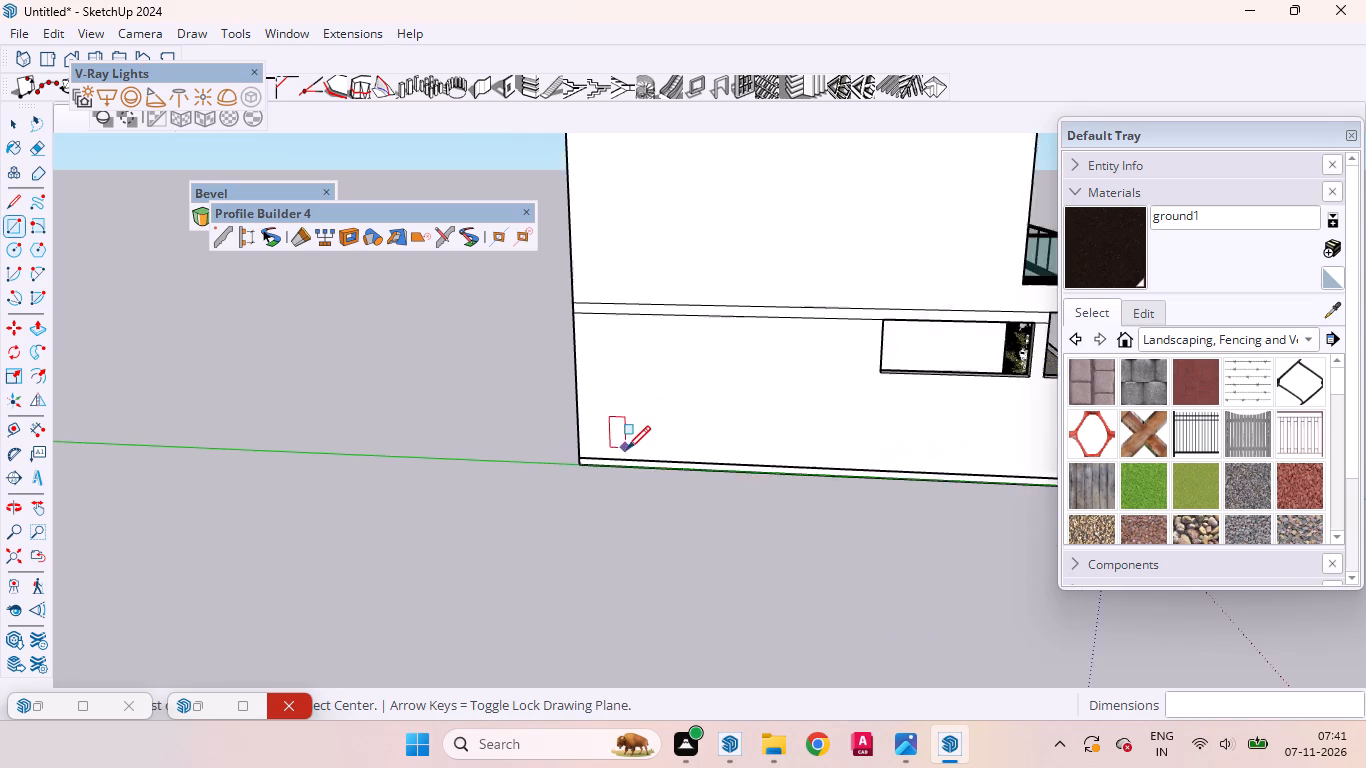
pyautogui.scroll(7, 627, 449)
pyautogui.click(550, 467)
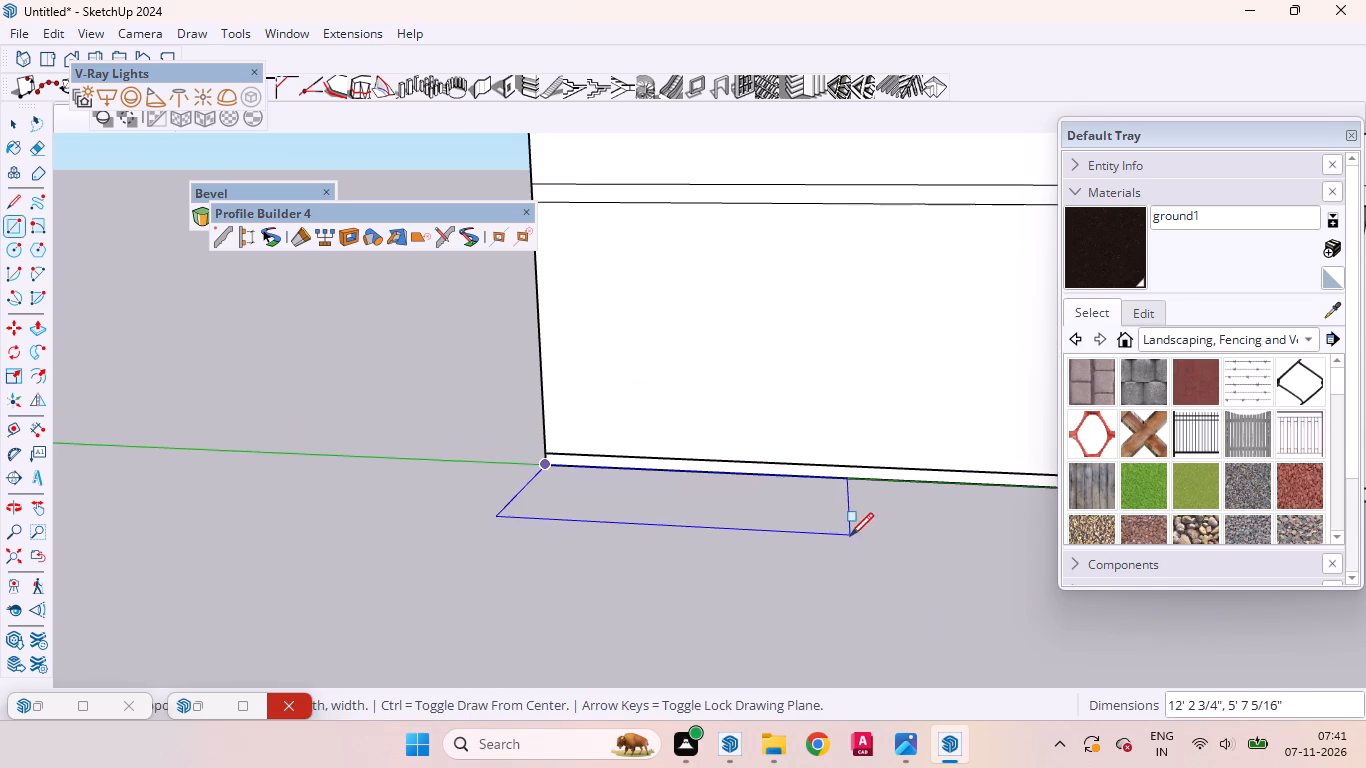
pyautogui.scroll(-1, 813, 556)
pyautogui.scroll(1, 808, 559)
pyautogui.scroll(-9, 799, 563)
pyautogui.scroll(-2, 526, 585)
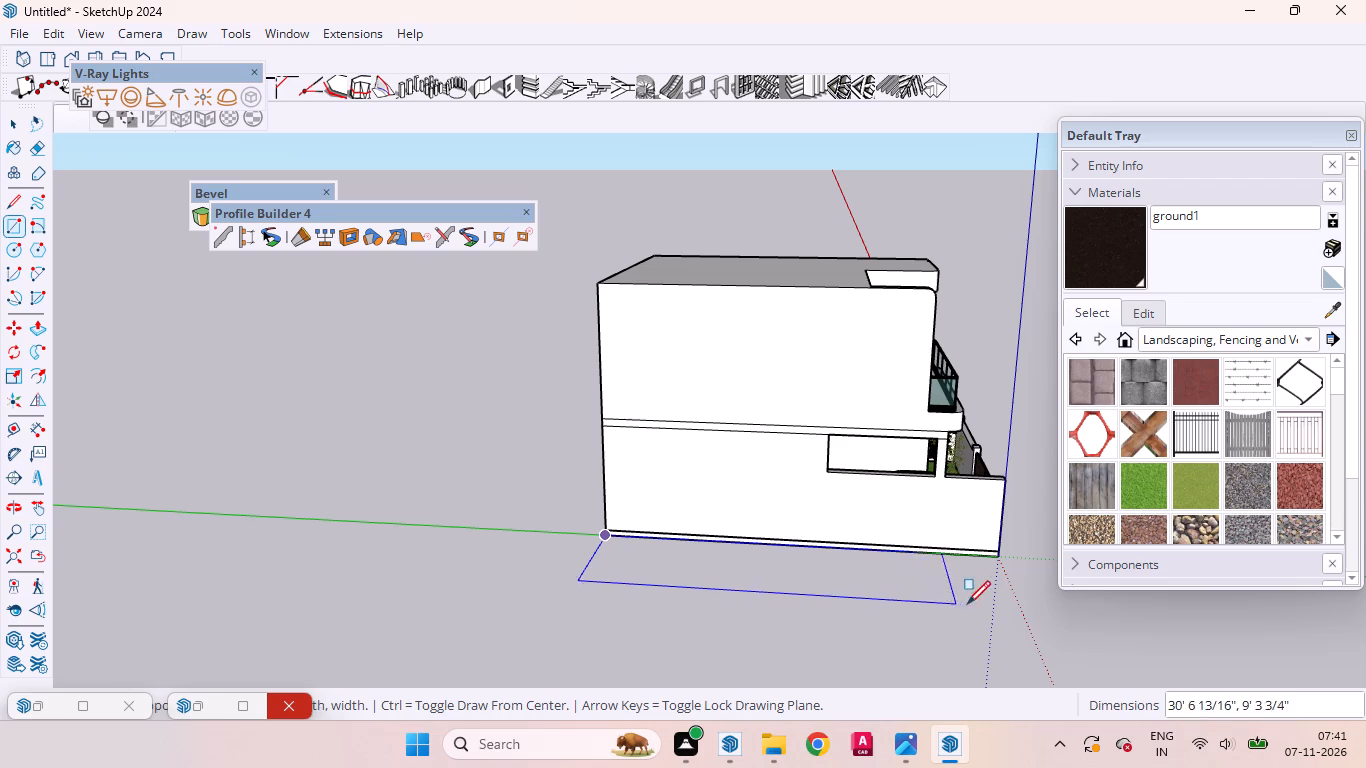
pyautogui.scroll(-3, 1045, 651)
pyautogui.scroll(-1, 894, 651)
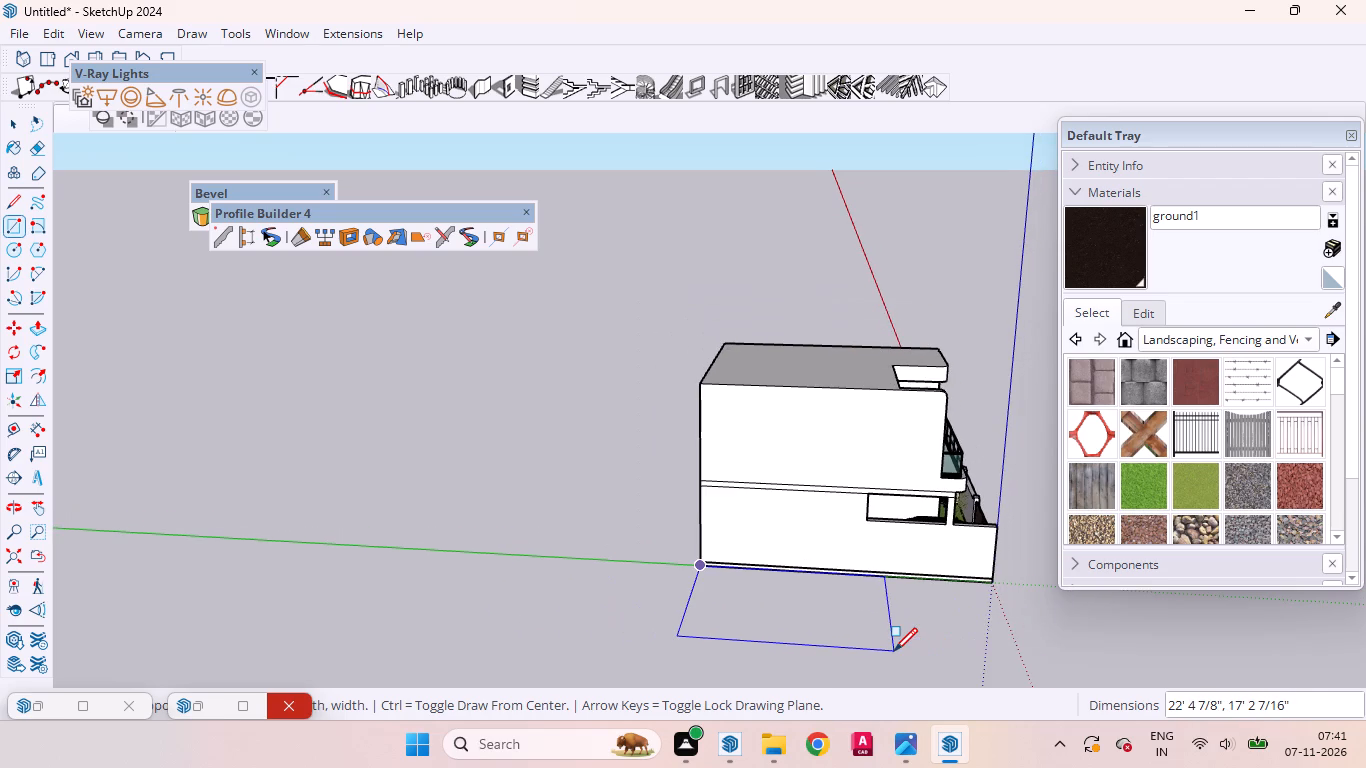
pyautogui.scroll(-4, 867, 618)
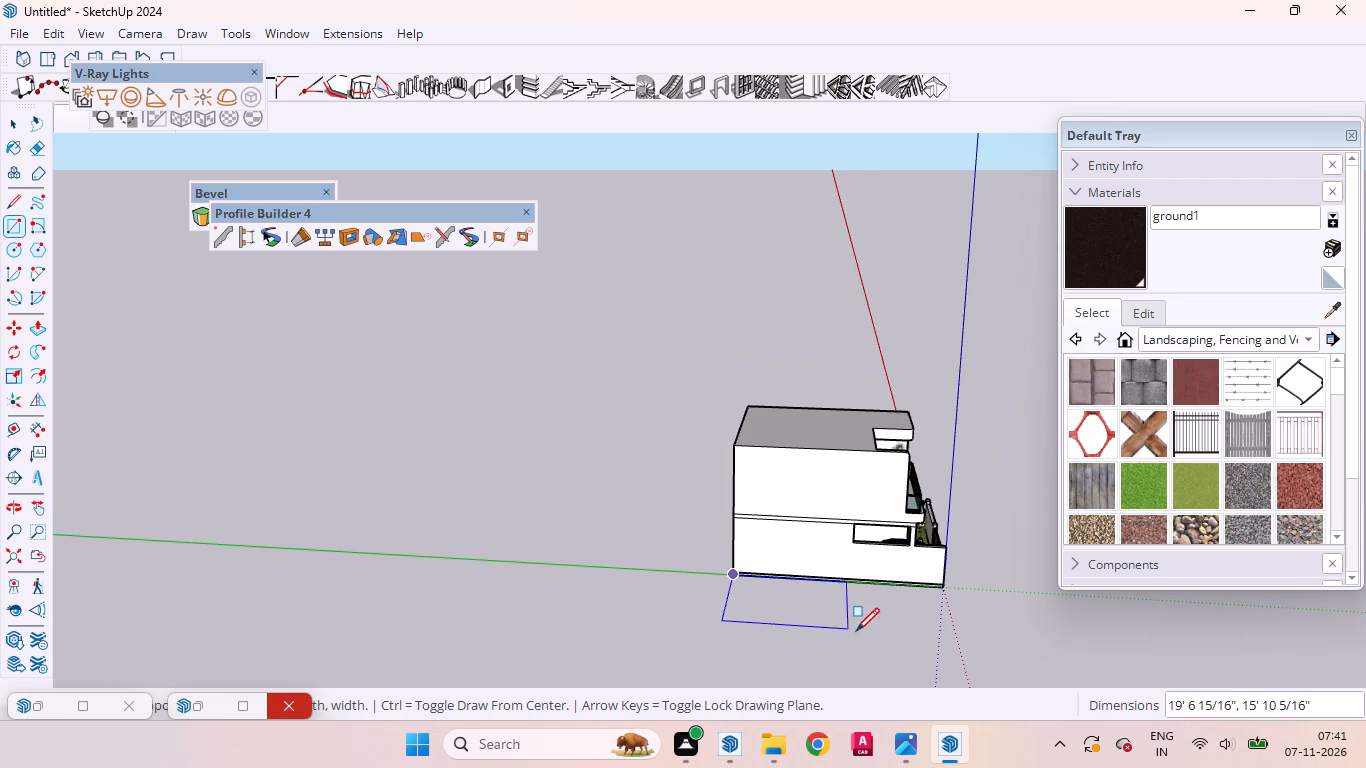
pyautogui.click(967, 677)
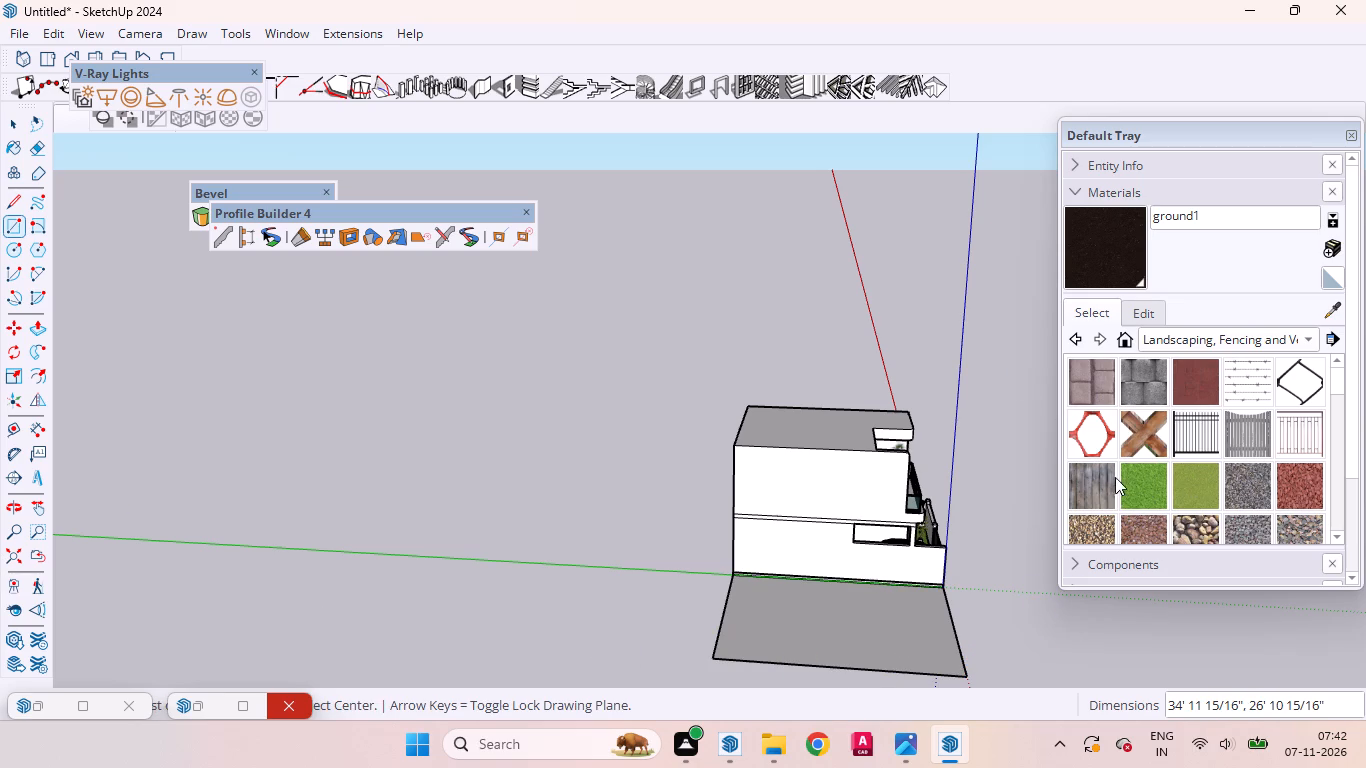
# Paint the ground rectangle on the car-porch side with the Grass Dark Green material.
pyautogui.click(1143, 501)
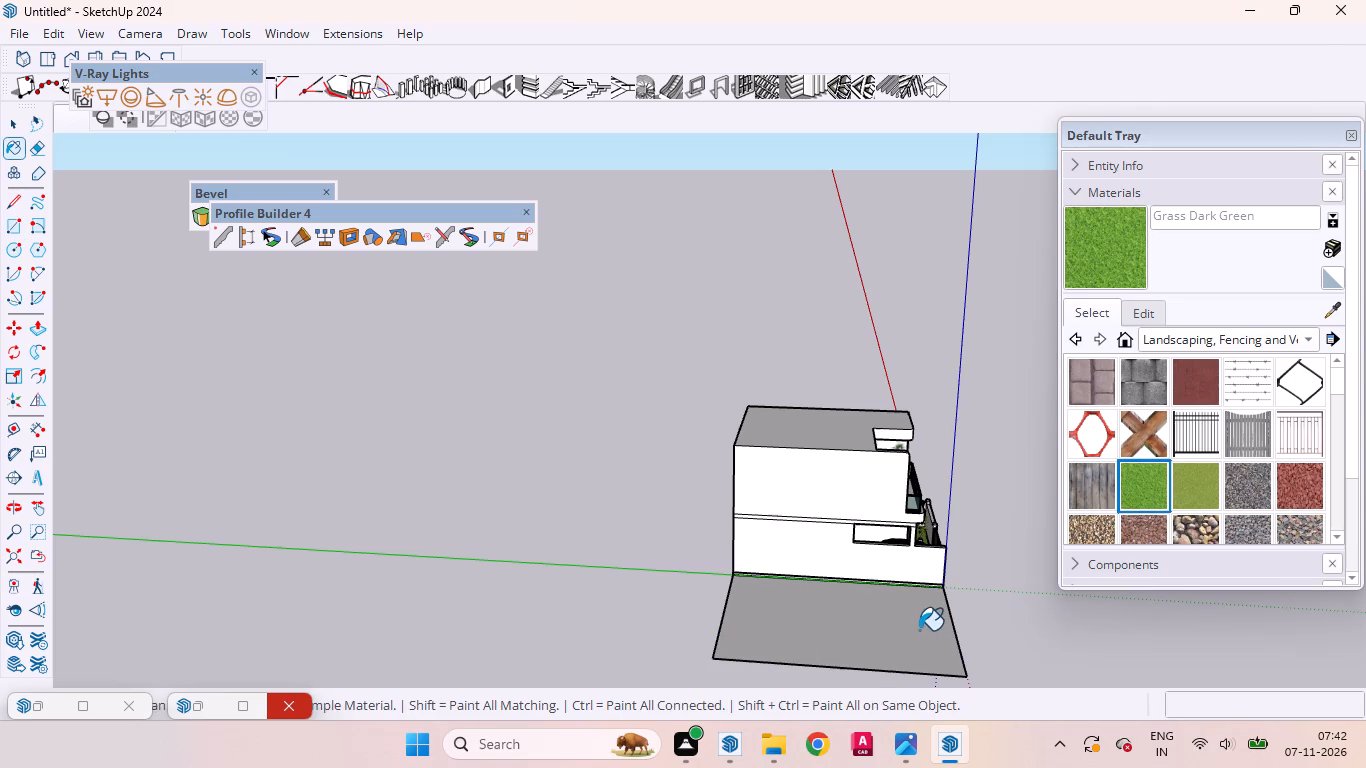
pyautogui.click(919, 630)
pyautogui.moveTo(927, 695); pyautogui.dragTo(806, 728, button='middle')
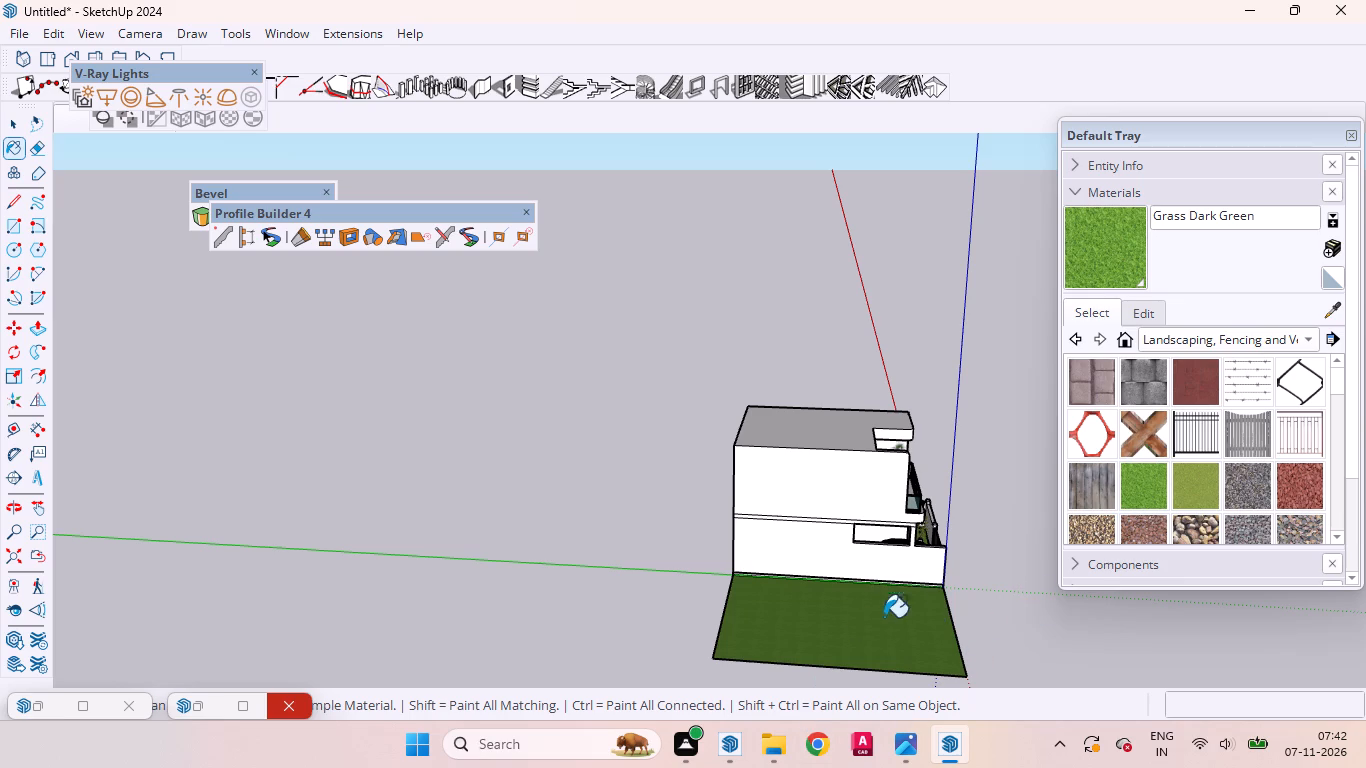
# Paint the ground rectangle on the planter side of the house with the Grass Dark Green material.
pyautogui.moveTo(895, 622); pyautogui.dragTo(485, 737, button='middle')
pyautogui.click(937, 621)
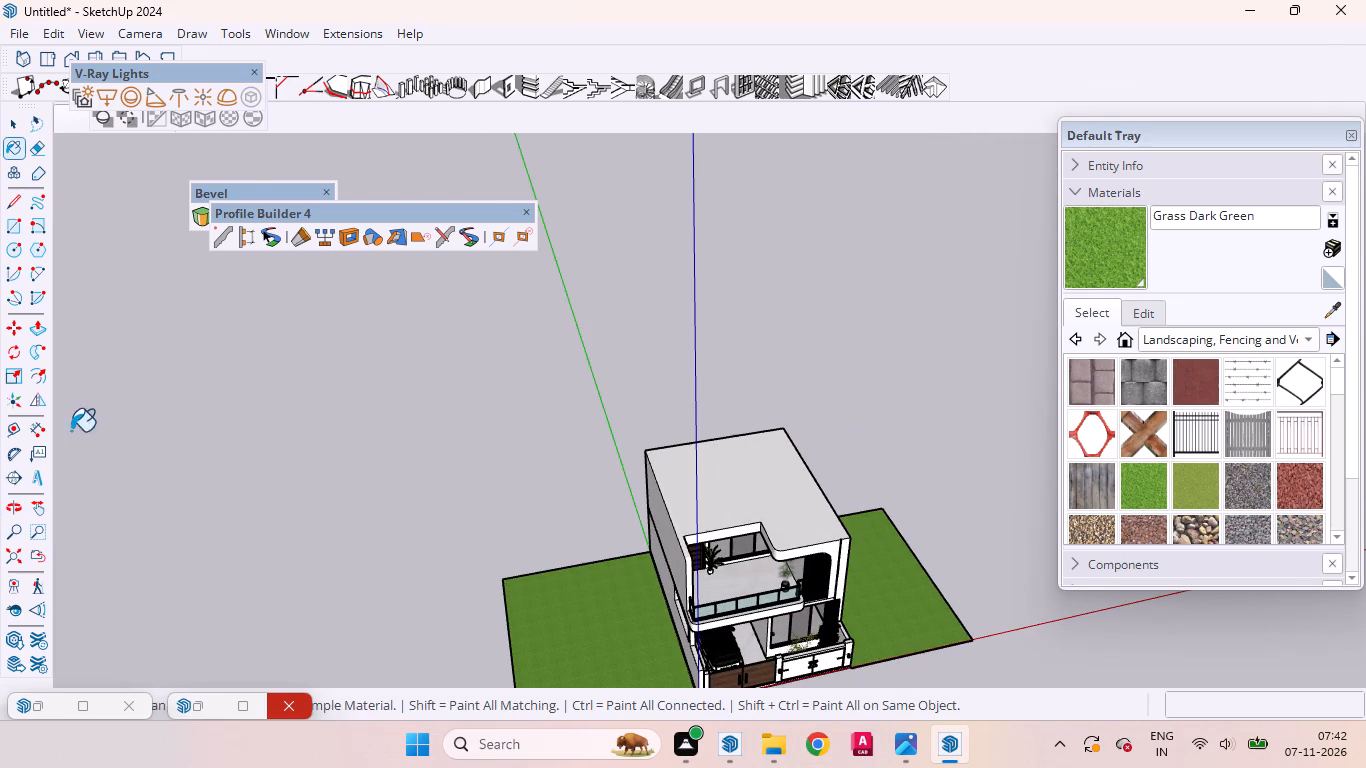
pyautogui.click(9, 133)
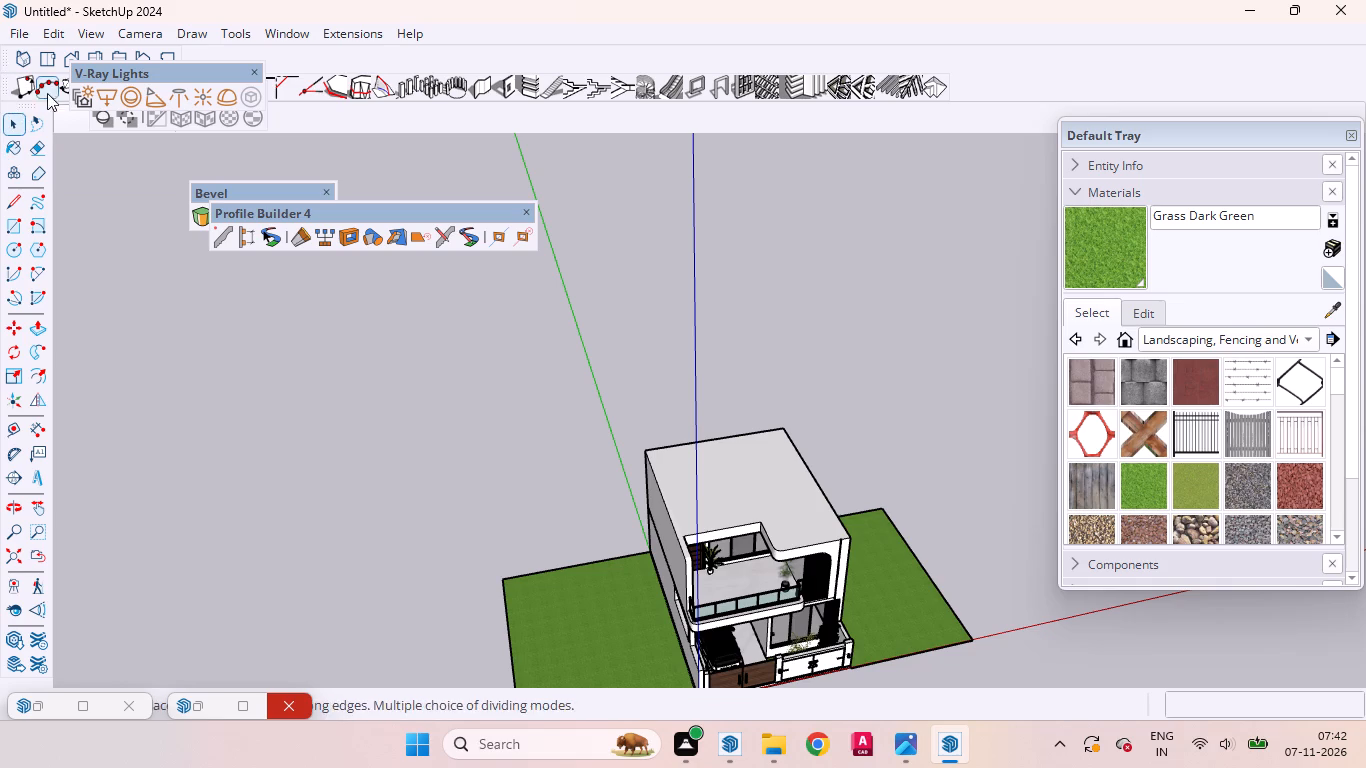
# Examine the house from the front standard view and the front corner, including the balcony, car porch, gates and side lawns.
pyautogui.click(77, 116)
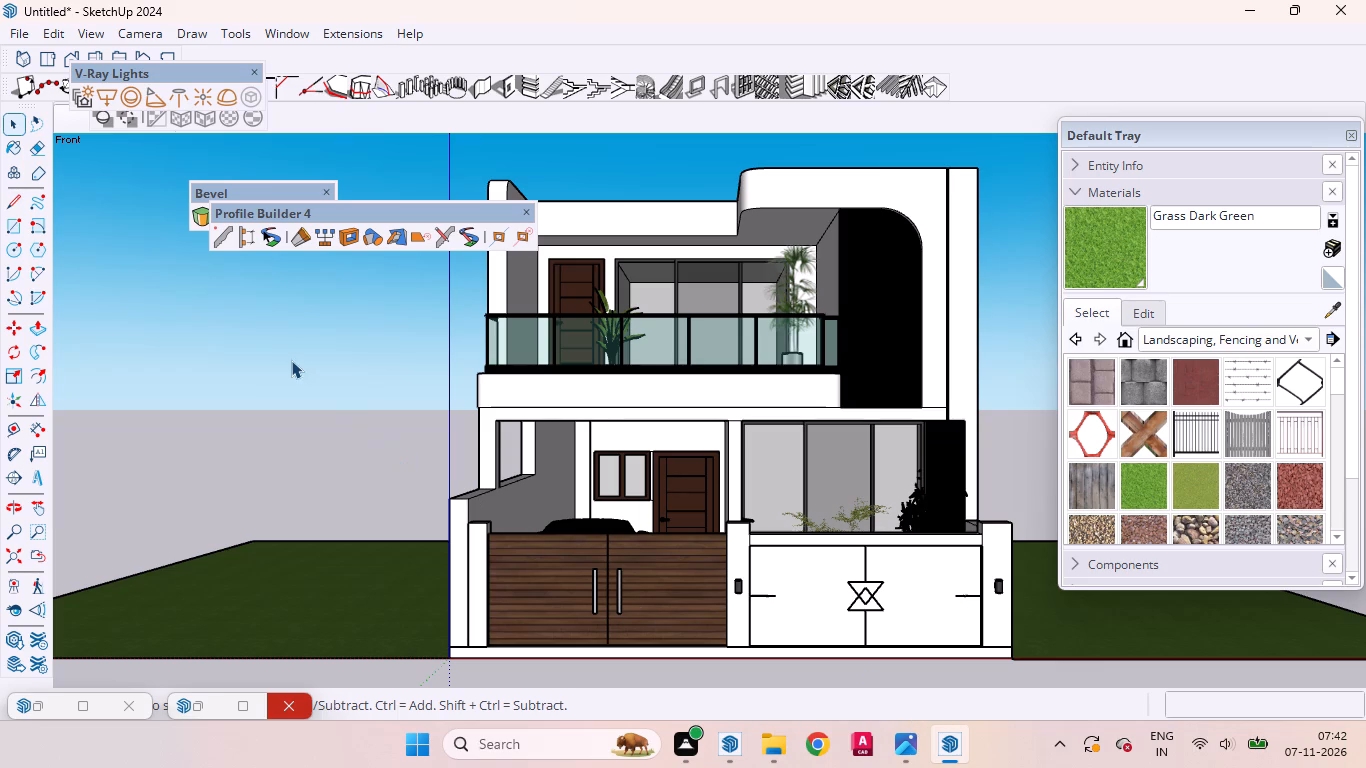
pyautogui.scroll(1, 470, 413)
pyautogui.scroll(-2, 471, 414)
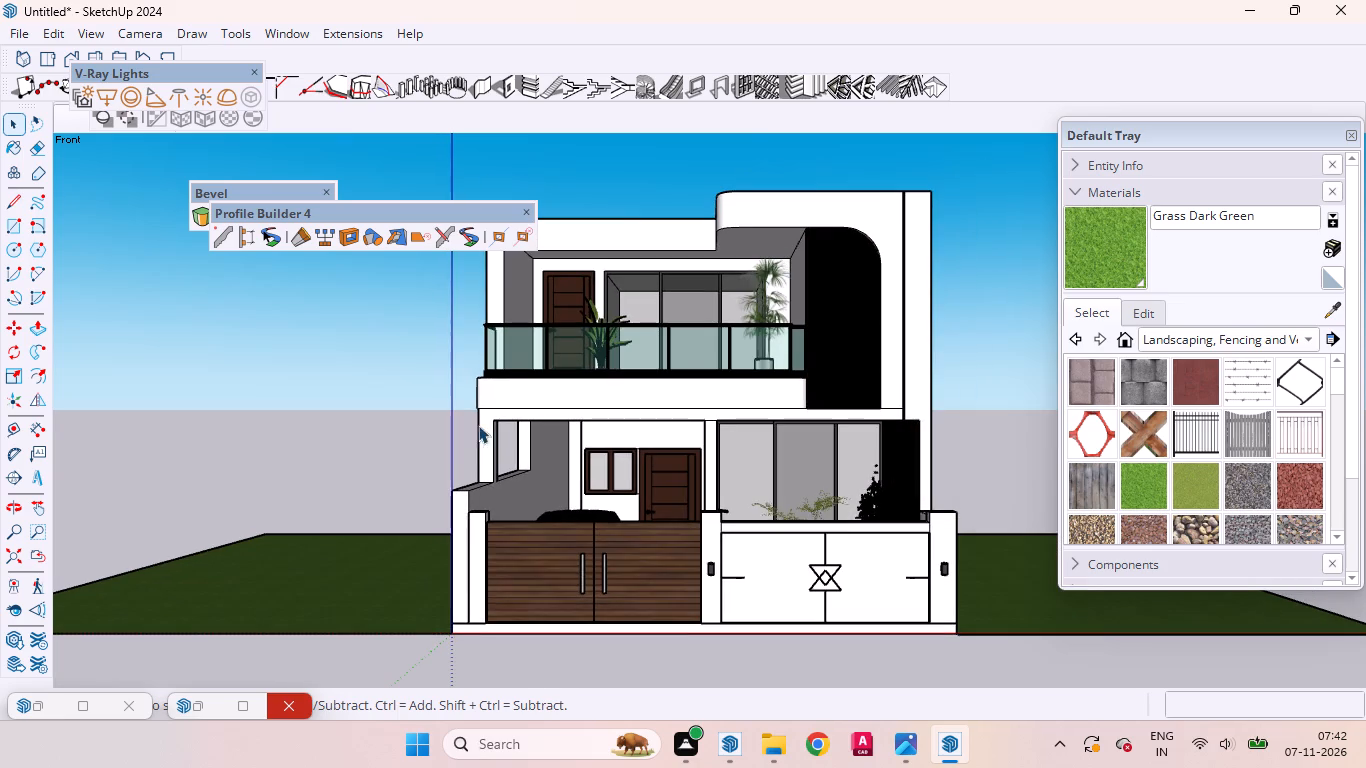
pyautogui.moveTo(502, 473); pyautogui.dragTo(641, 542, button='middle')
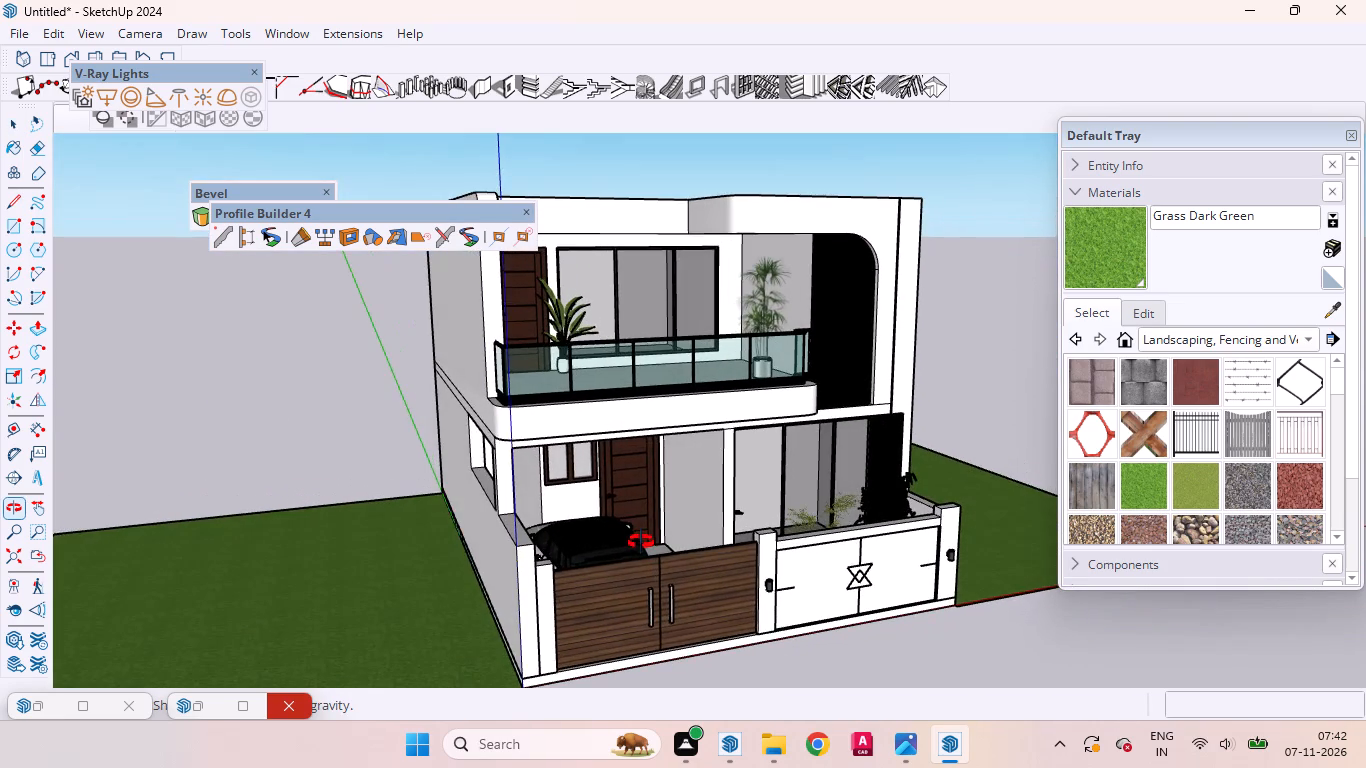
pyautogui.moveTo(641, 542); pyautogui.dragTo(630, 553, button='middle')
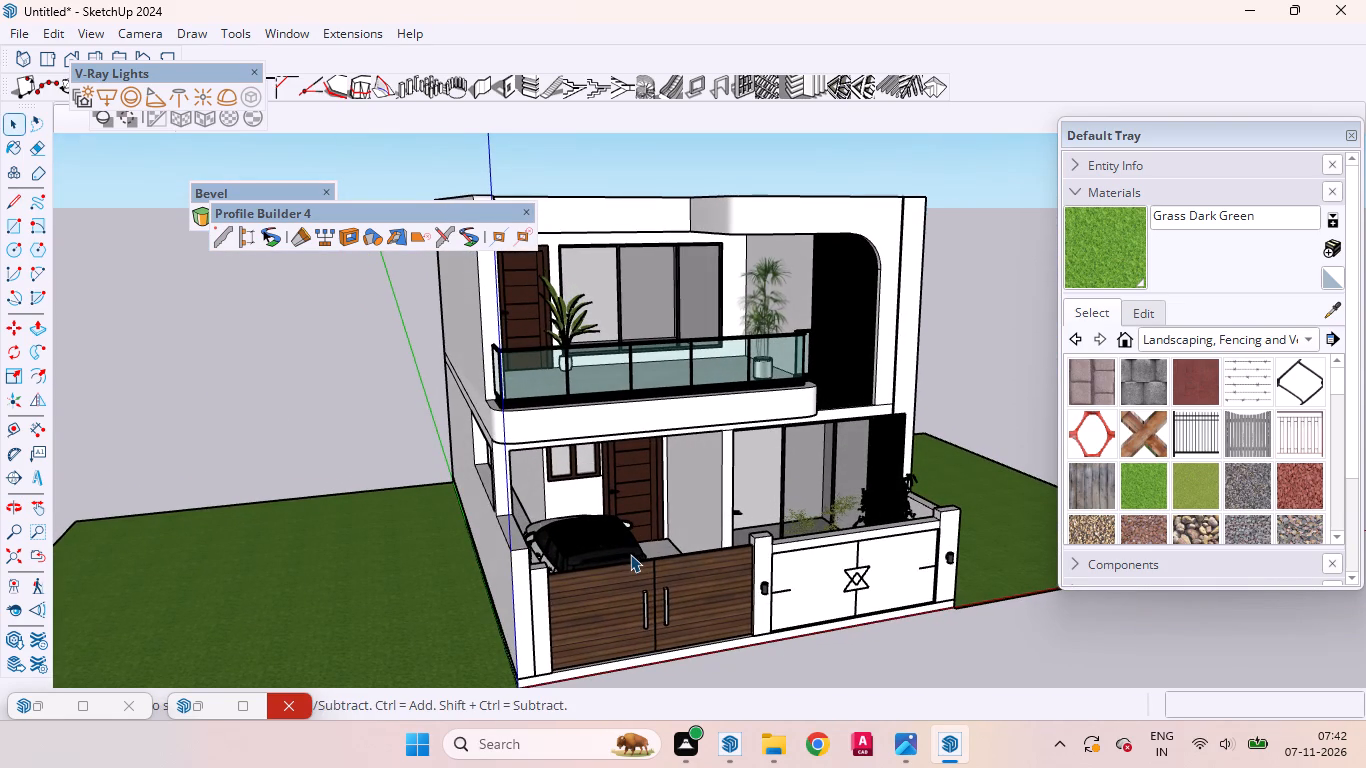
pyautogui.scroll(2, 594, 542)
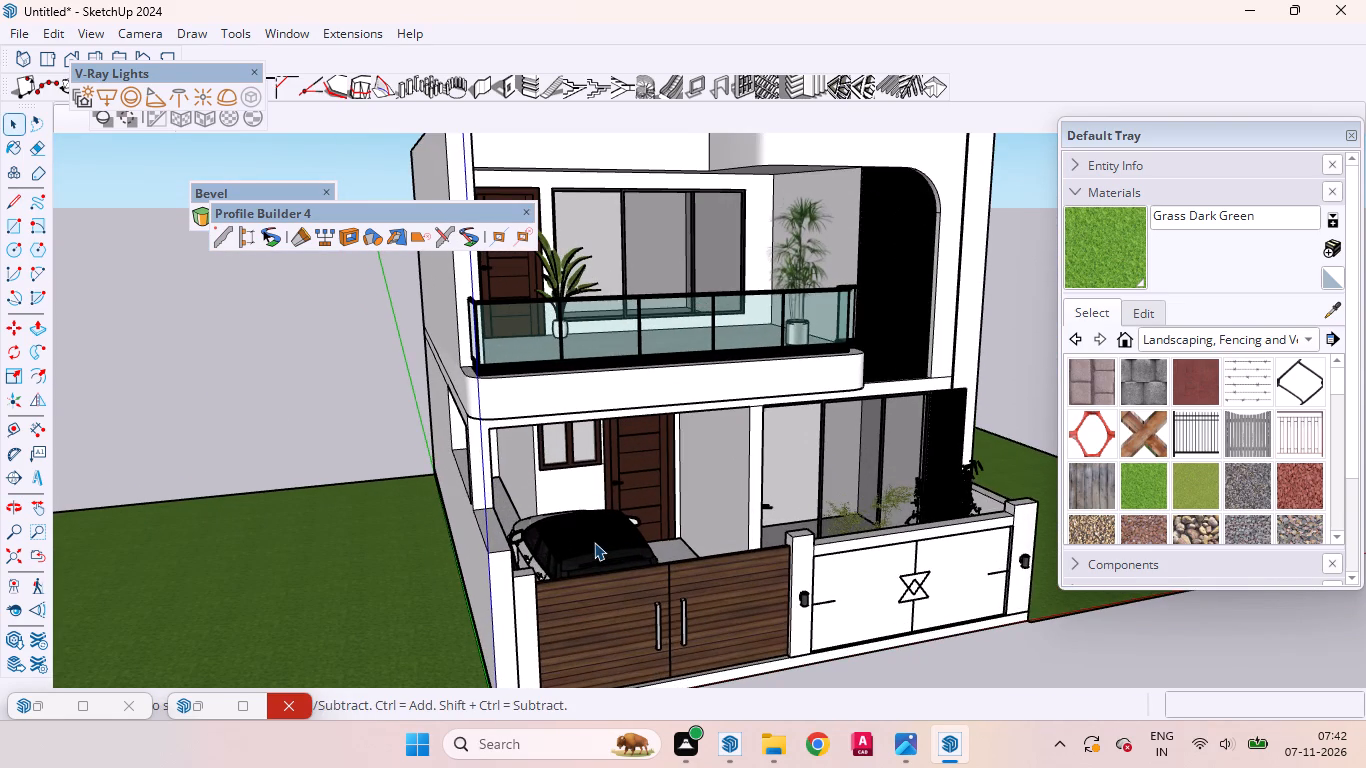
pyautogui.scroll(-1, 594, 542)
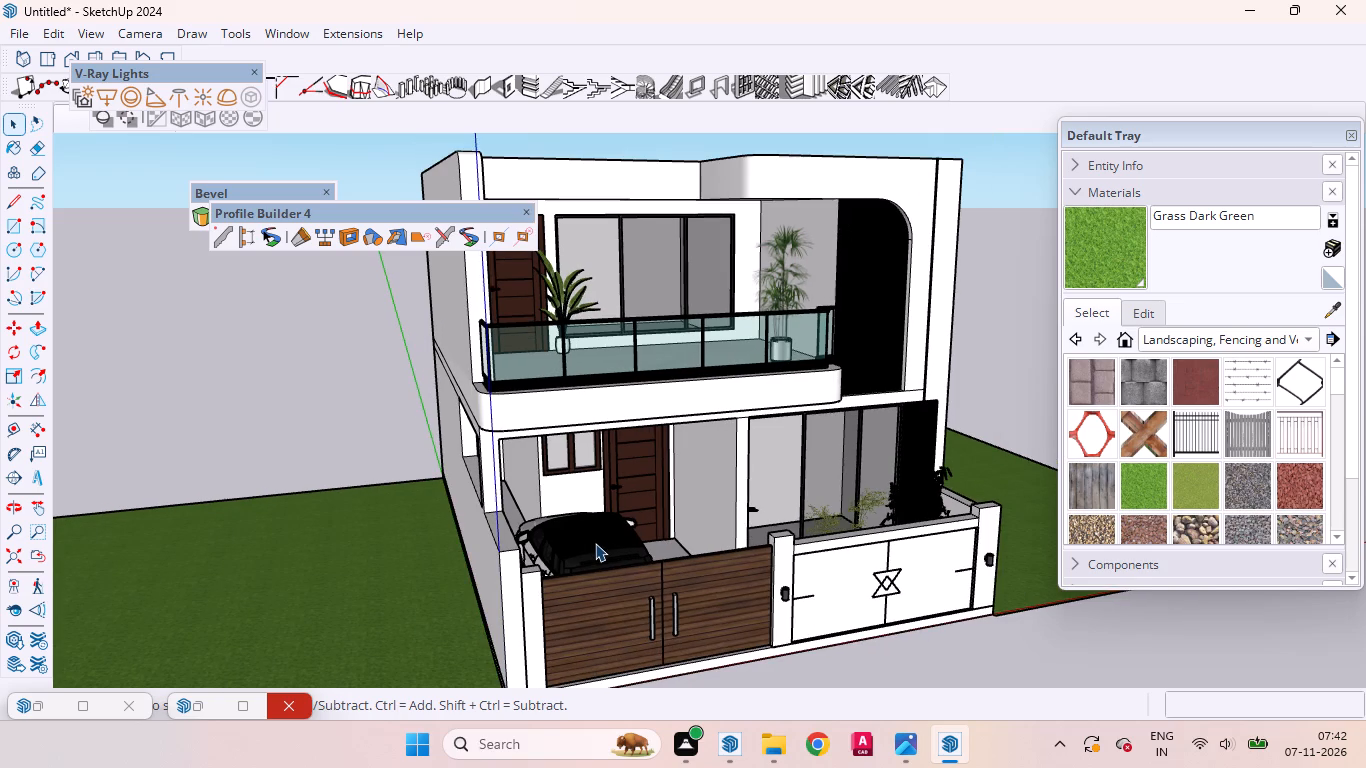
pyautogui.scroll(2, 595, 543)
pyautogui.scroll(-1, 595, 539)
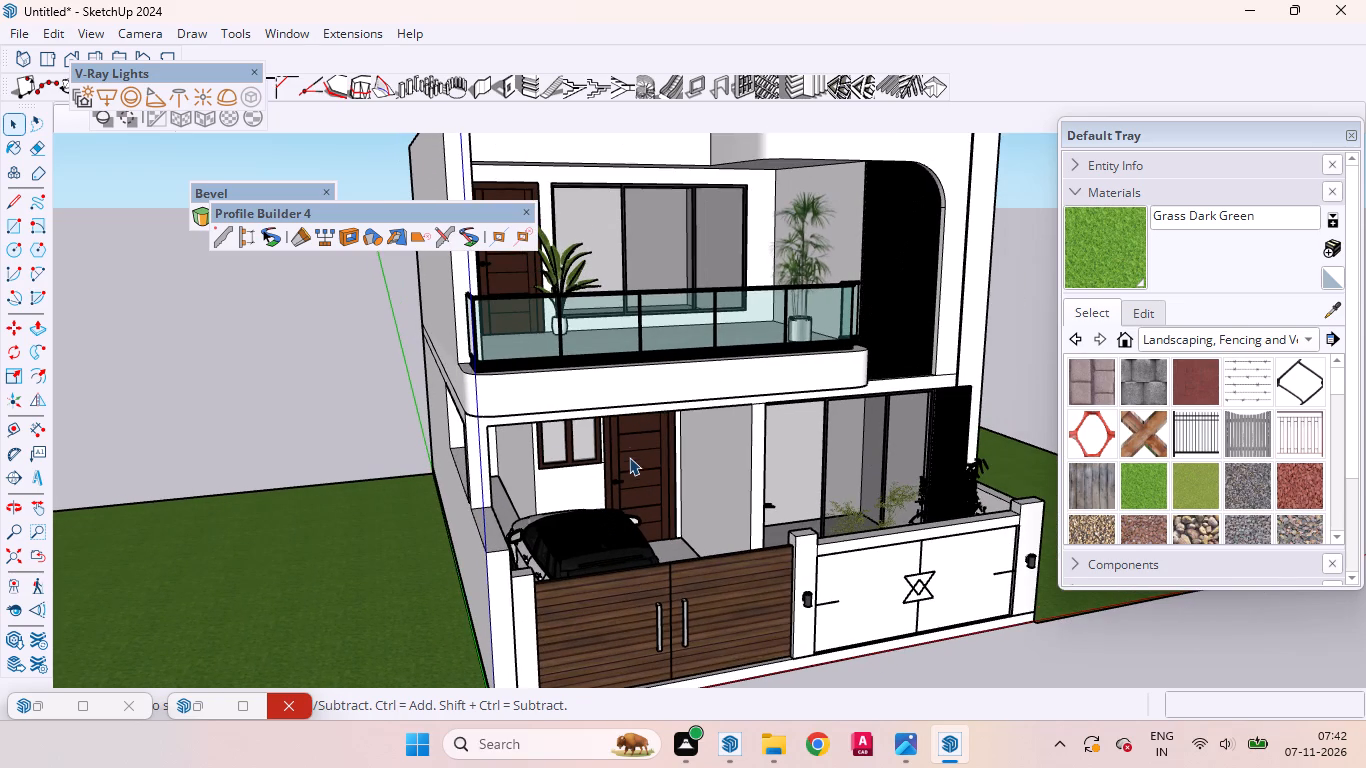
pyautogui.scroll(2, 629, 450)
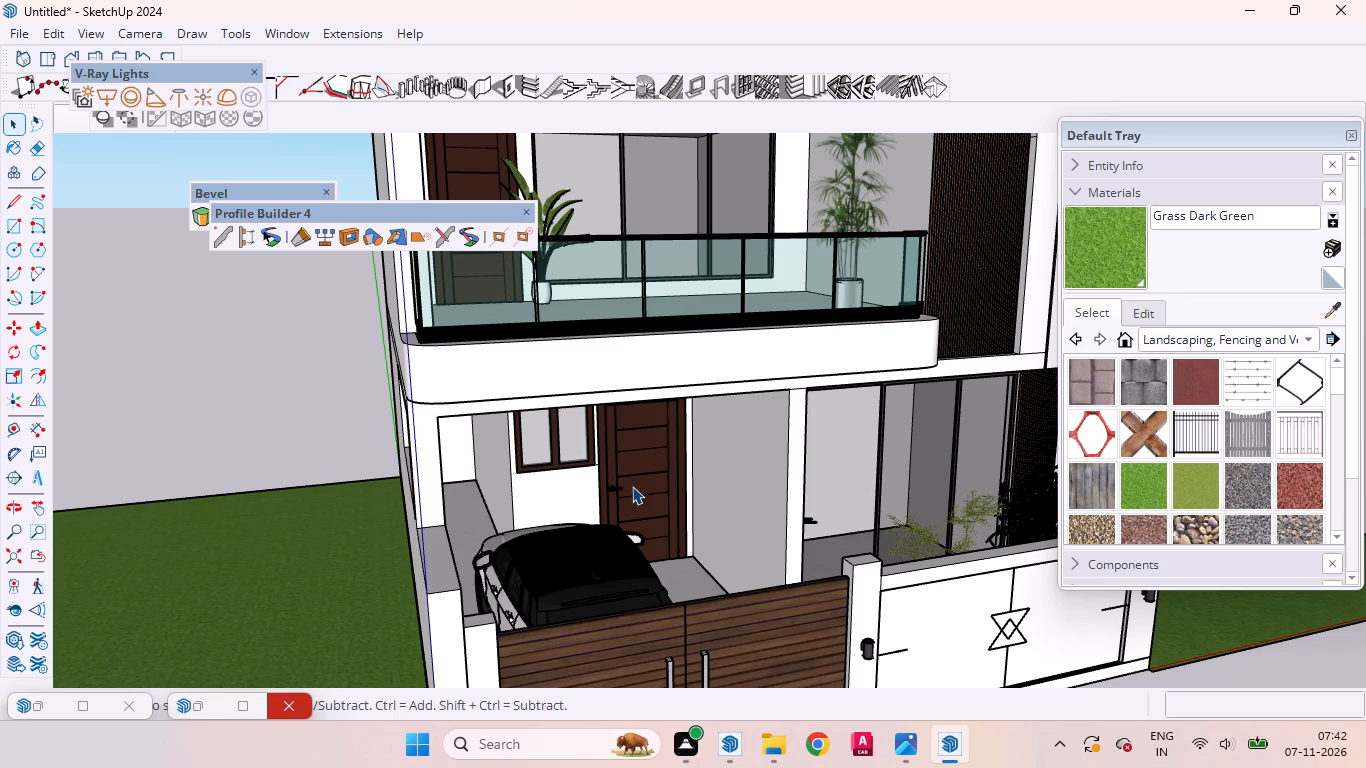
pyautogui.scroll(2, 559, 539)
pyautogui.scroll(-2, 608, 594)
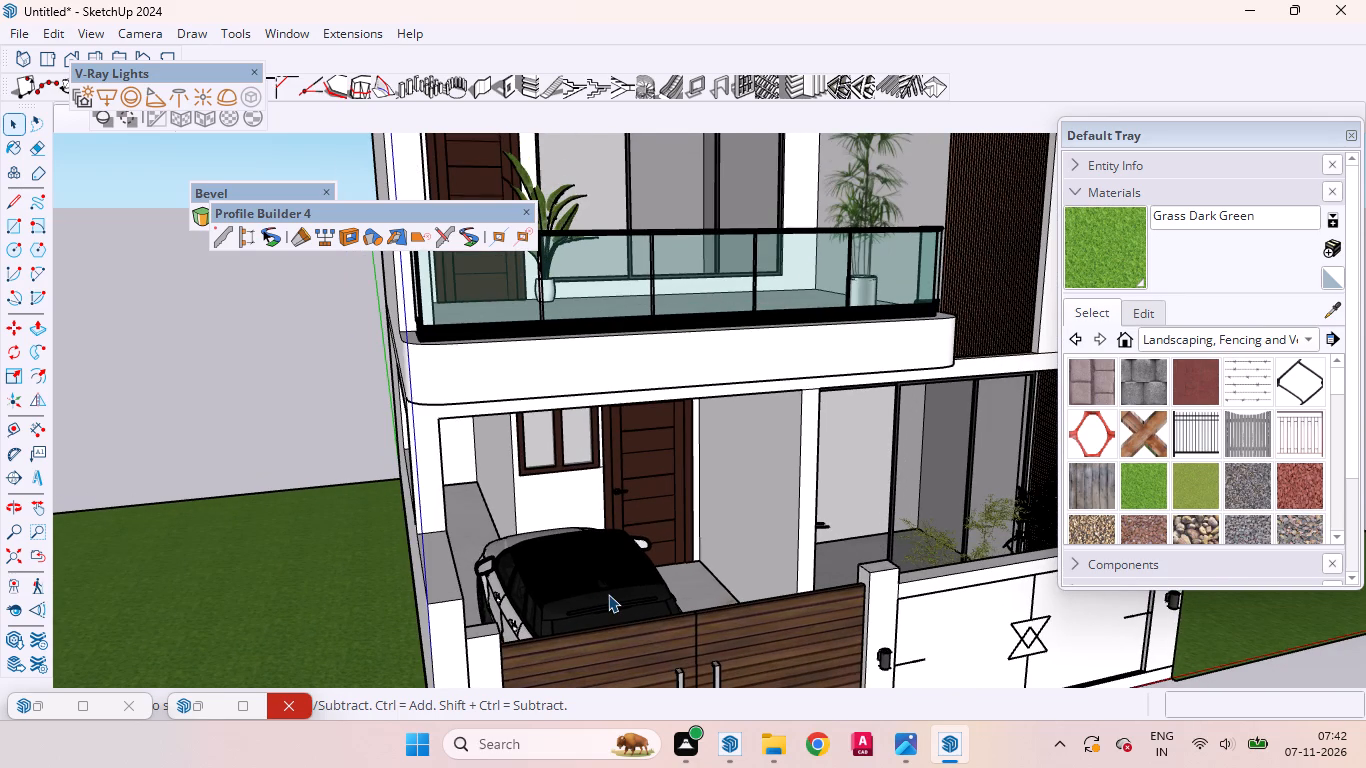
pyautogui.scroll(1, 625, 605)
pyautogui.scroll(-1, 625, 605)
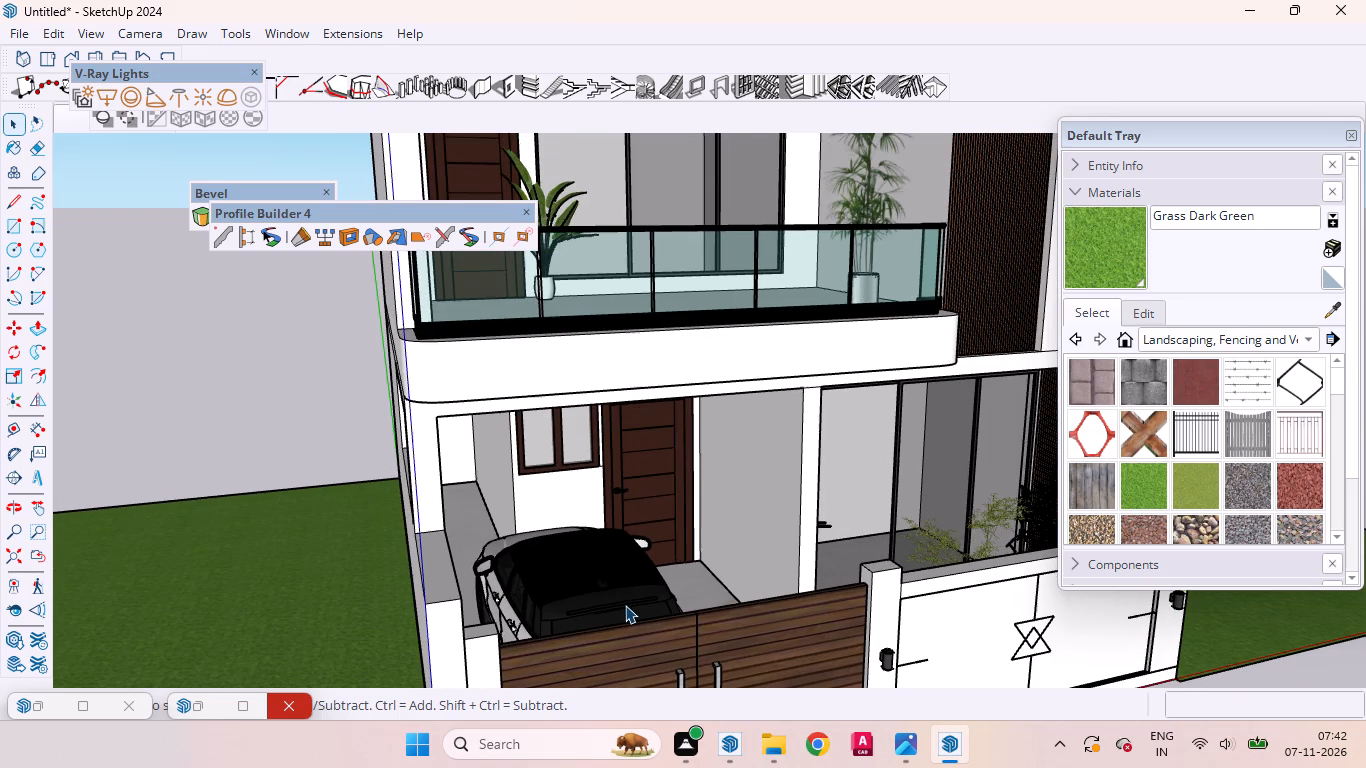
pyautogui.scroll(-1, 625, 605)
pyautogui.scroll(1, 625, 605)
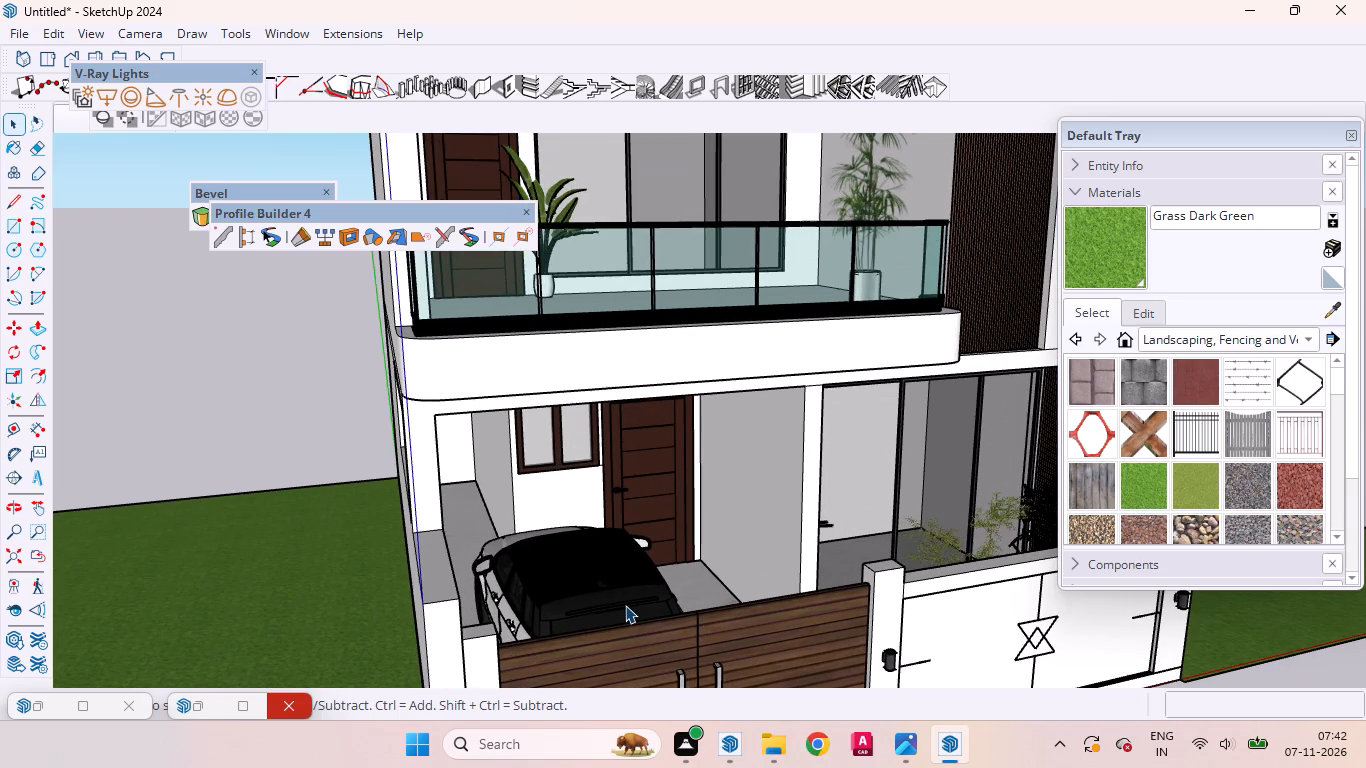
pyautogui.scroll(1, 625, 605)
pyautogui.scroll(-1, 625, 605)
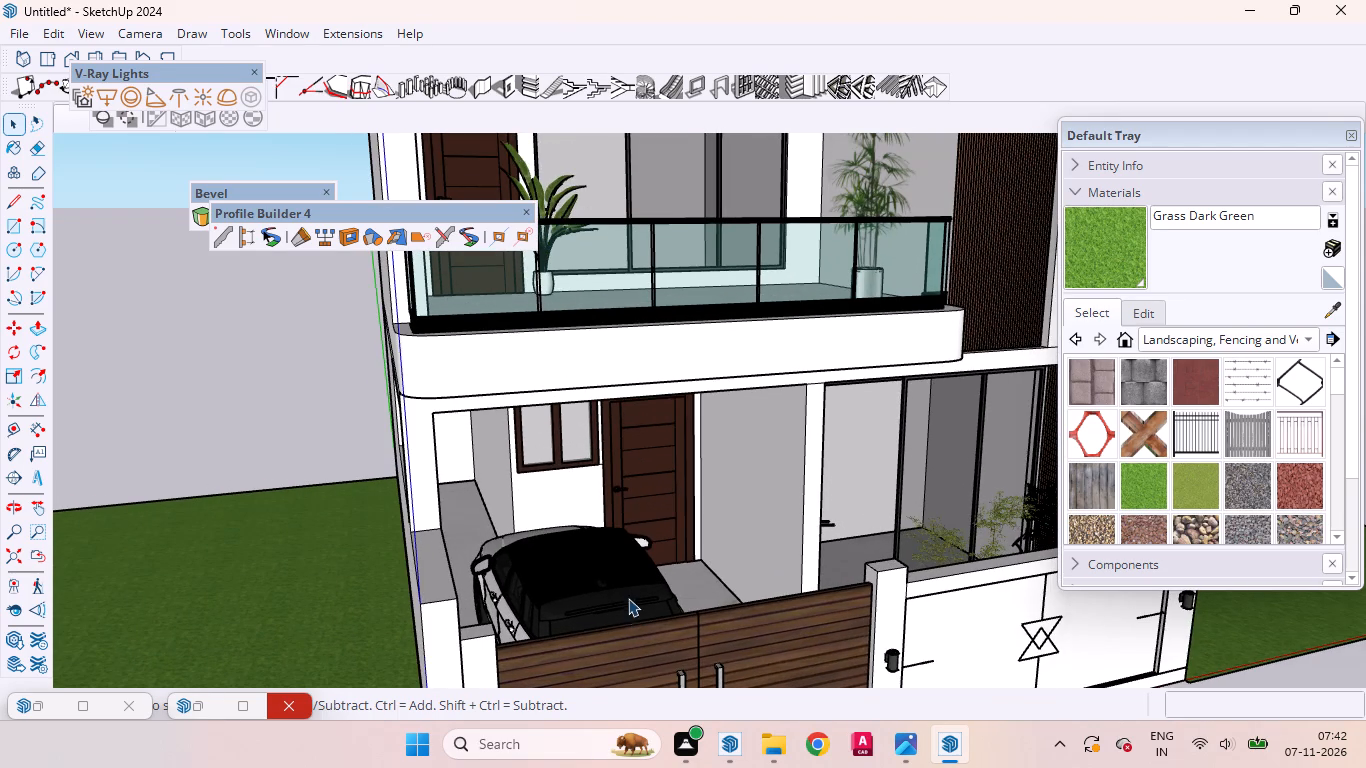
pyautogui.scroll(-8, 598, 508)
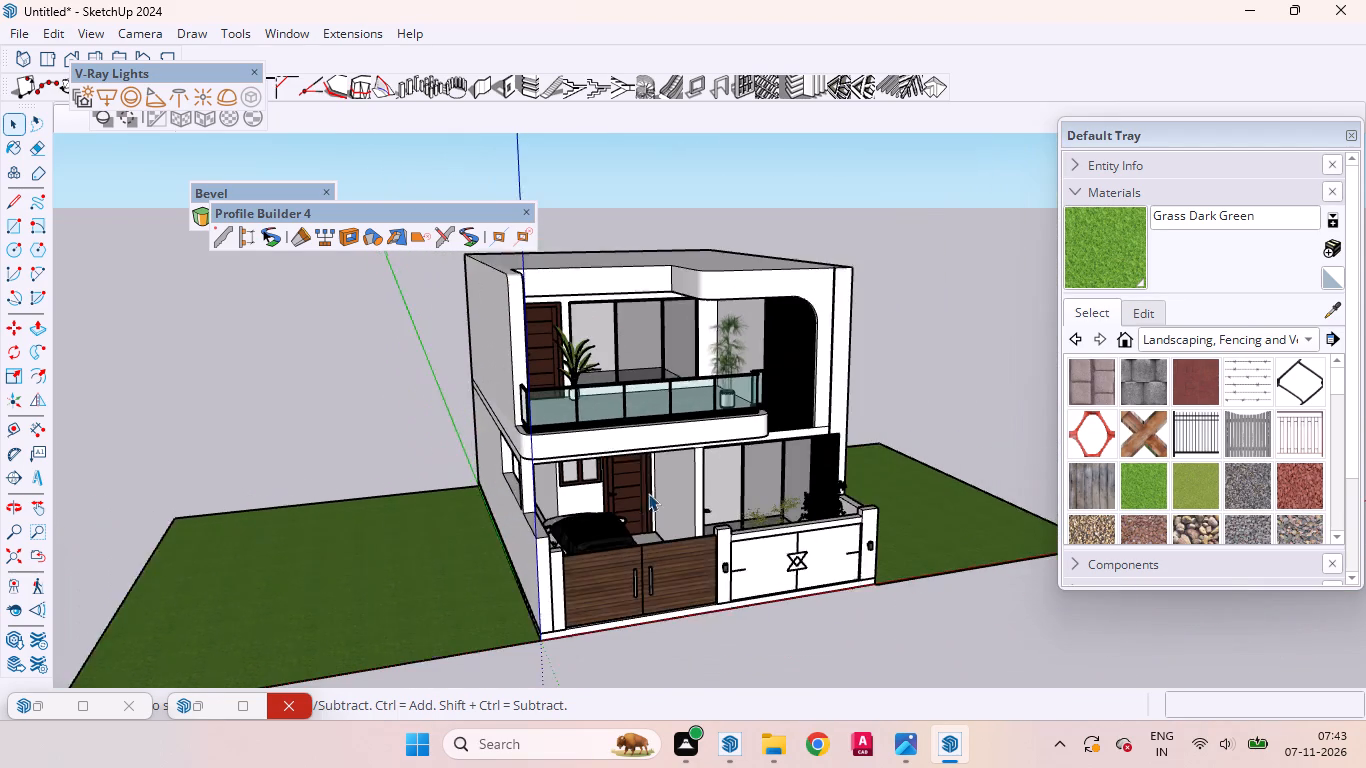
pyautogui.moveTo(705, 555); pyautogui.dragTo(635, 689, button='middle')
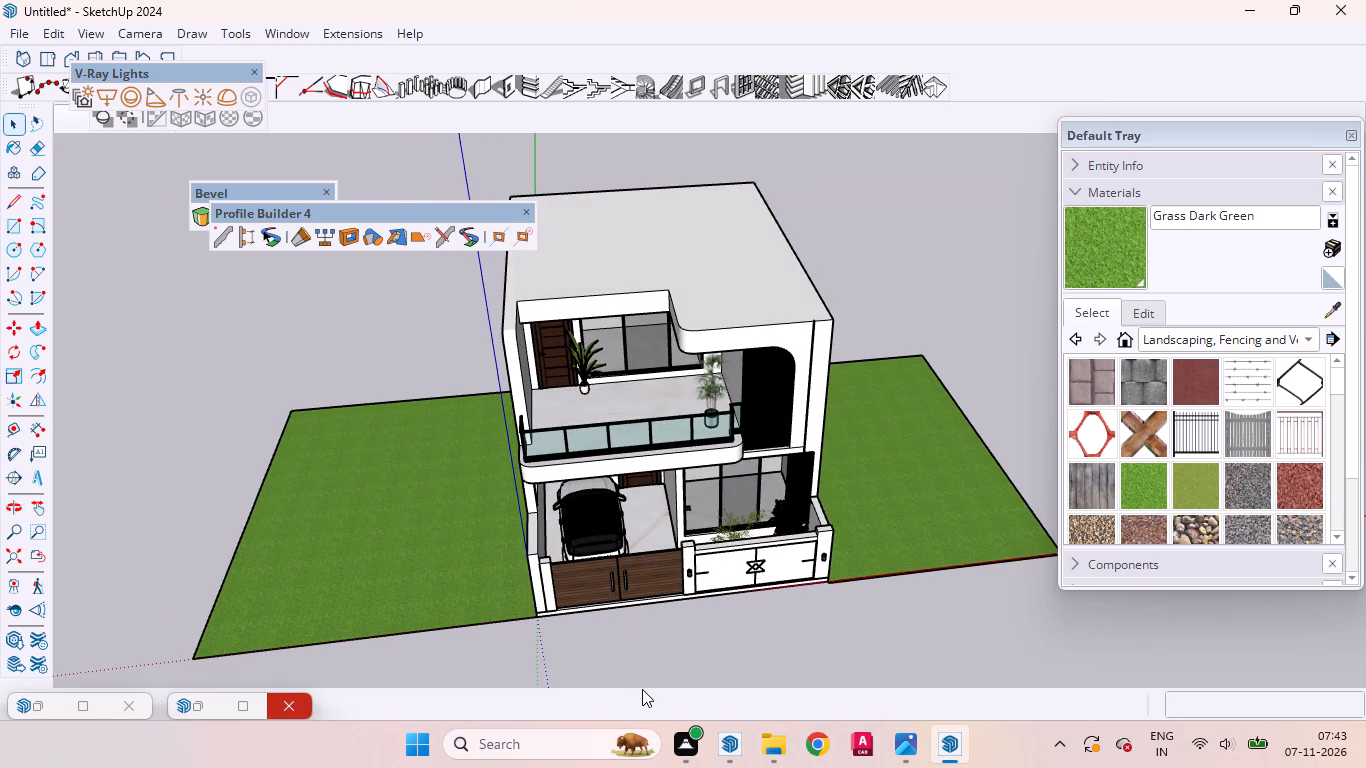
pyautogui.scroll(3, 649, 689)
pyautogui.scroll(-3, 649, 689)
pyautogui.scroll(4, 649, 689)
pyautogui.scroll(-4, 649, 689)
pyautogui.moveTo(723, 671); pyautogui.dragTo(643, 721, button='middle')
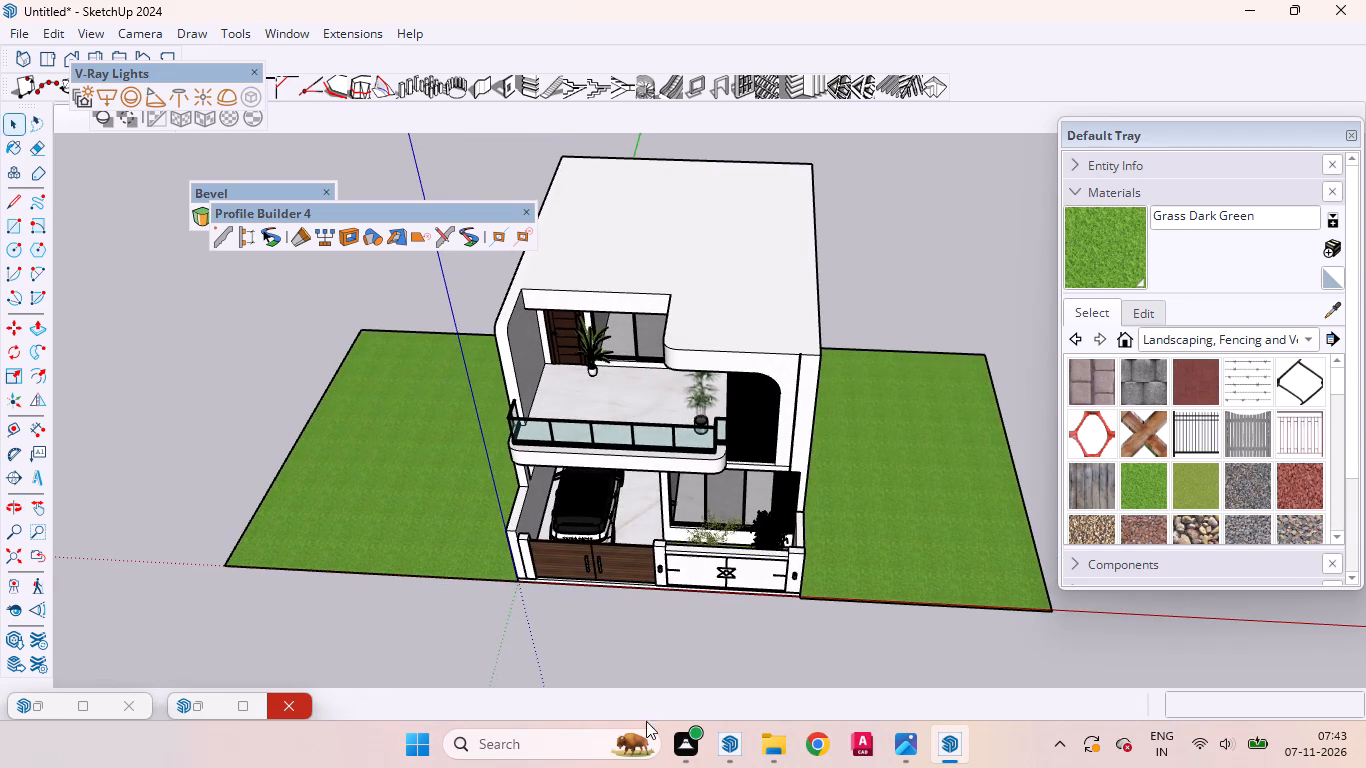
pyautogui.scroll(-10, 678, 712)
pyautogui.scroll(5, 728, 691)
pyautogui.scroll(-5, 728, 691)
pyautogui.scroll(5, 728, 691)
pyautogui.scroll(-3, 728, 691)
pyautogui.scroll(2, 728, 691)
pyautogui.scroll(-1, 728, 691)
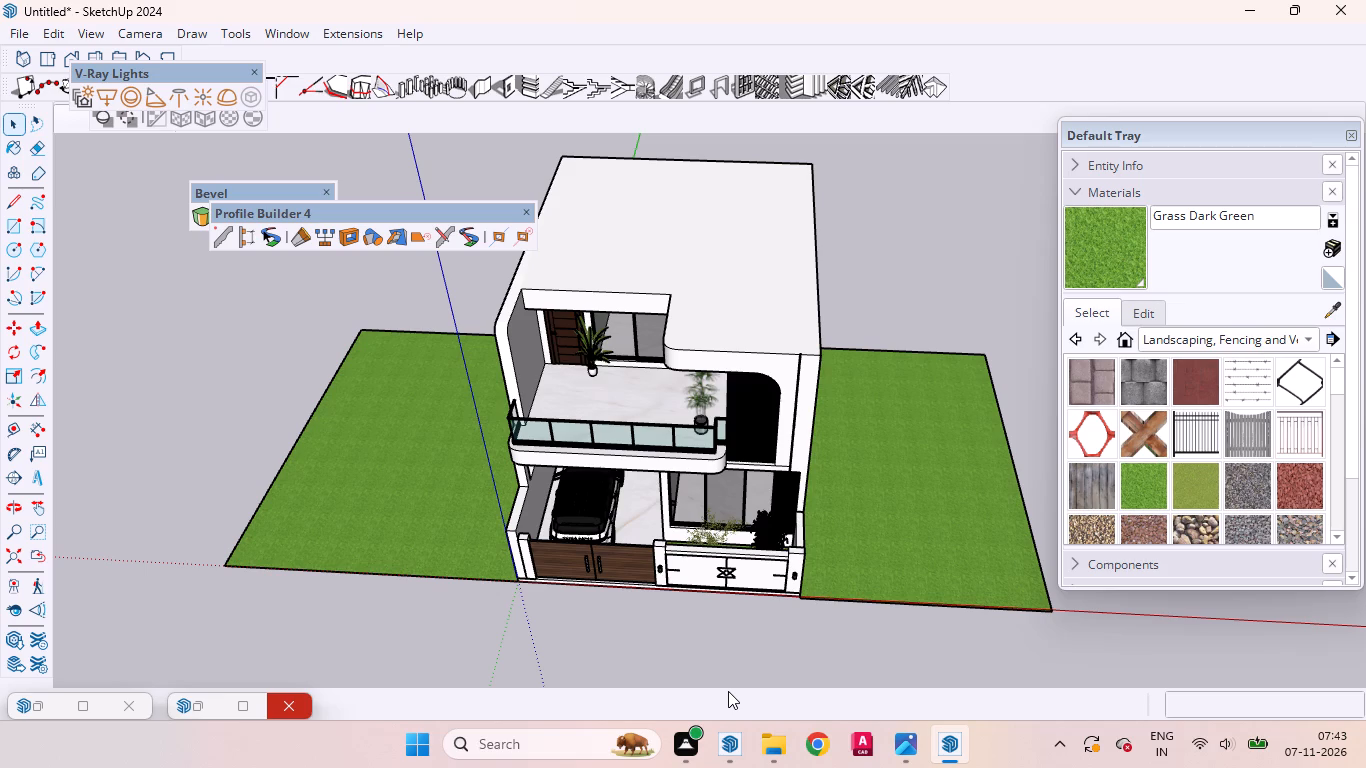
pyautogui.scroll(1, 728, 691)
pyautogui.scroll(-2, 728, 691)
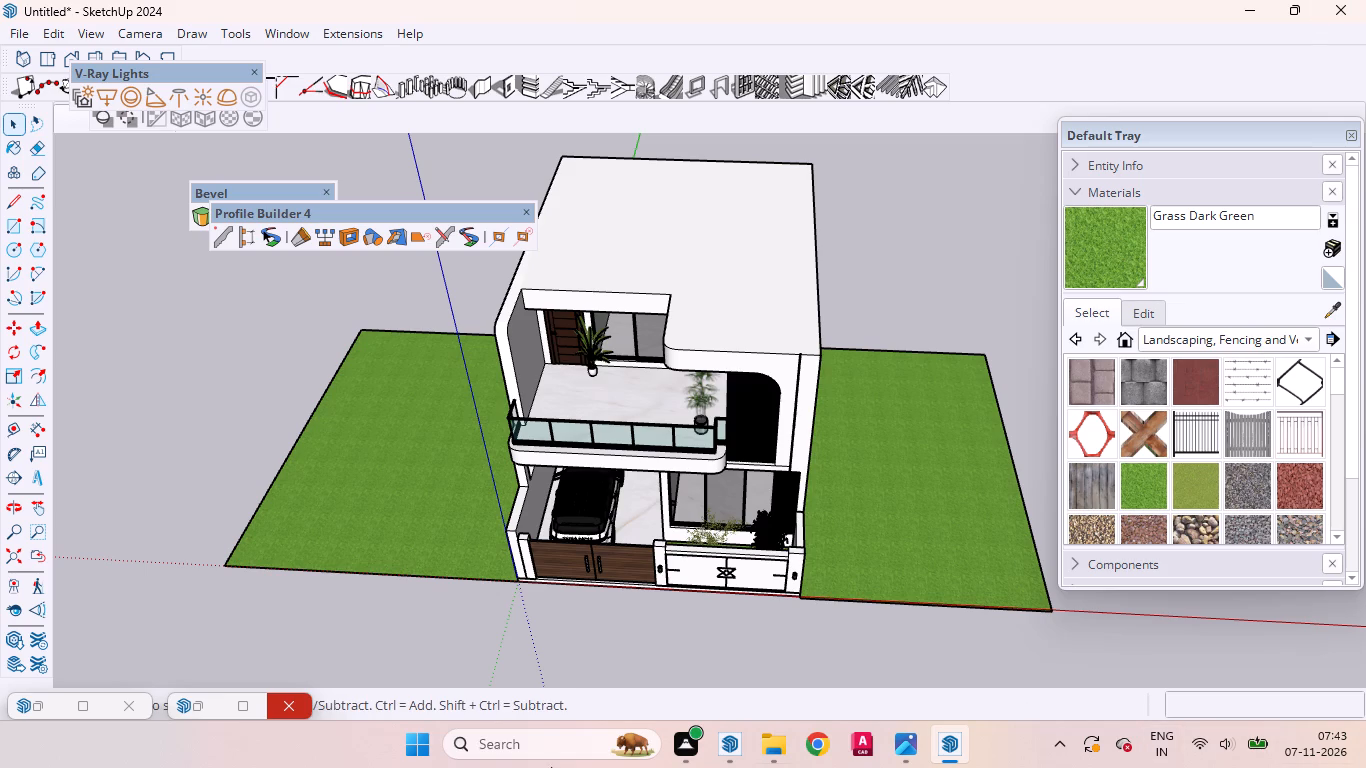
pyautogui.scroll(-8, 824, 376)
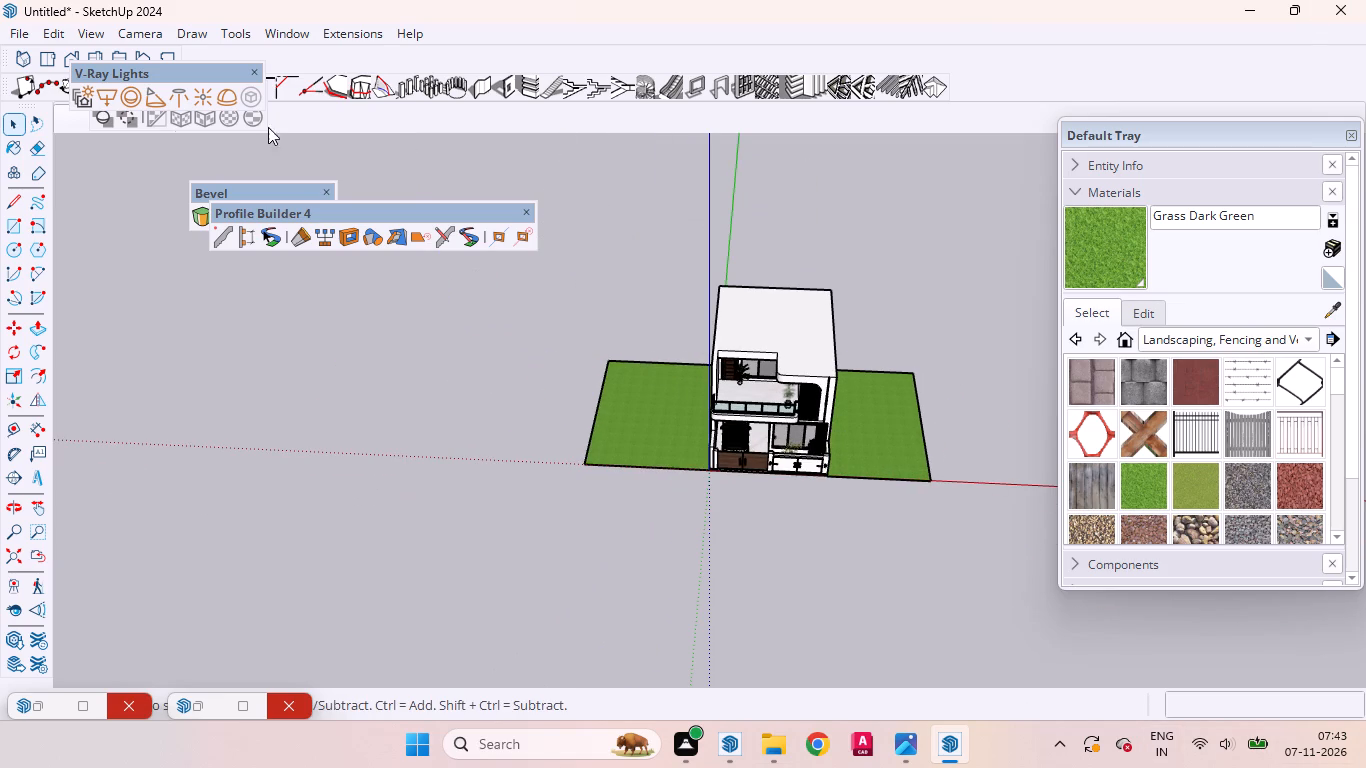
# Search the 3D Warehouse for "road" and browse the results for a plain straight road with a dashed centre line.
pyautogui.click(285, 26)
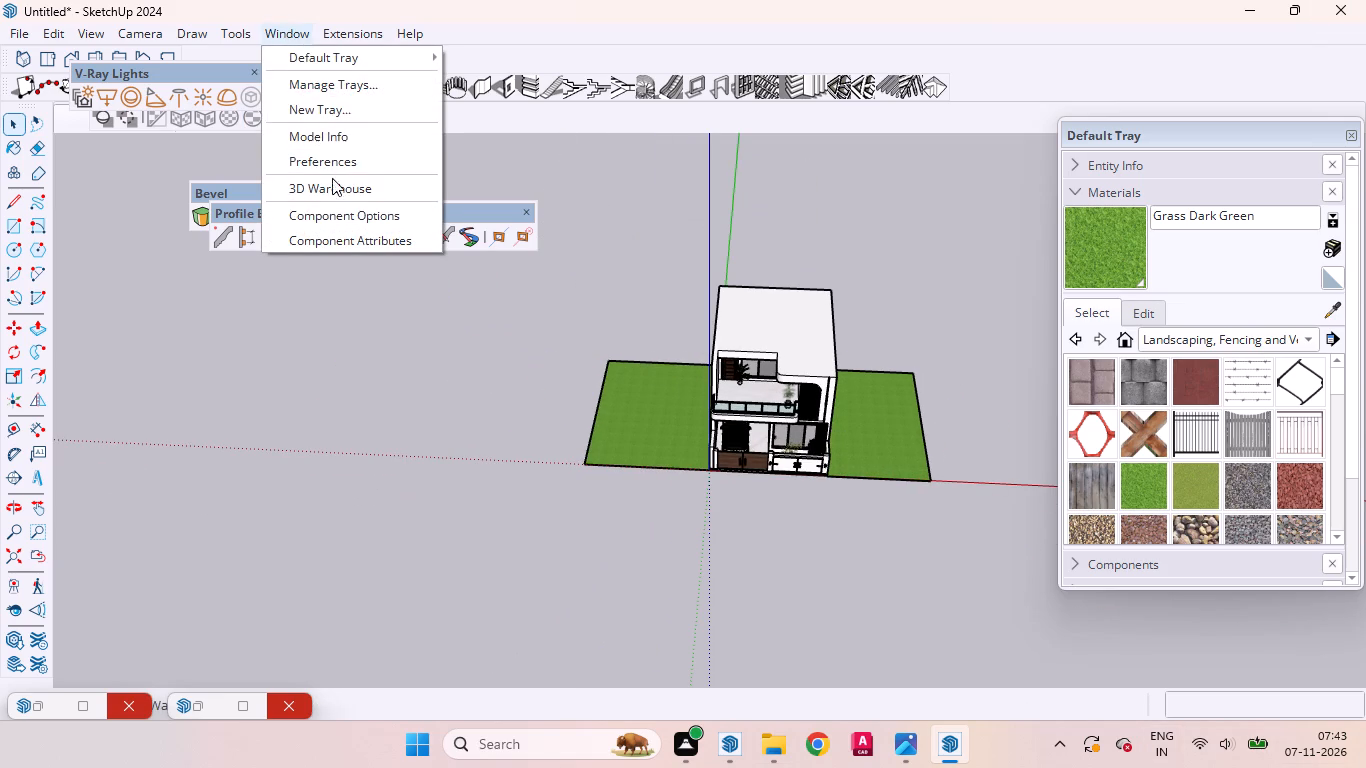
pyautogui.click(335, 185)
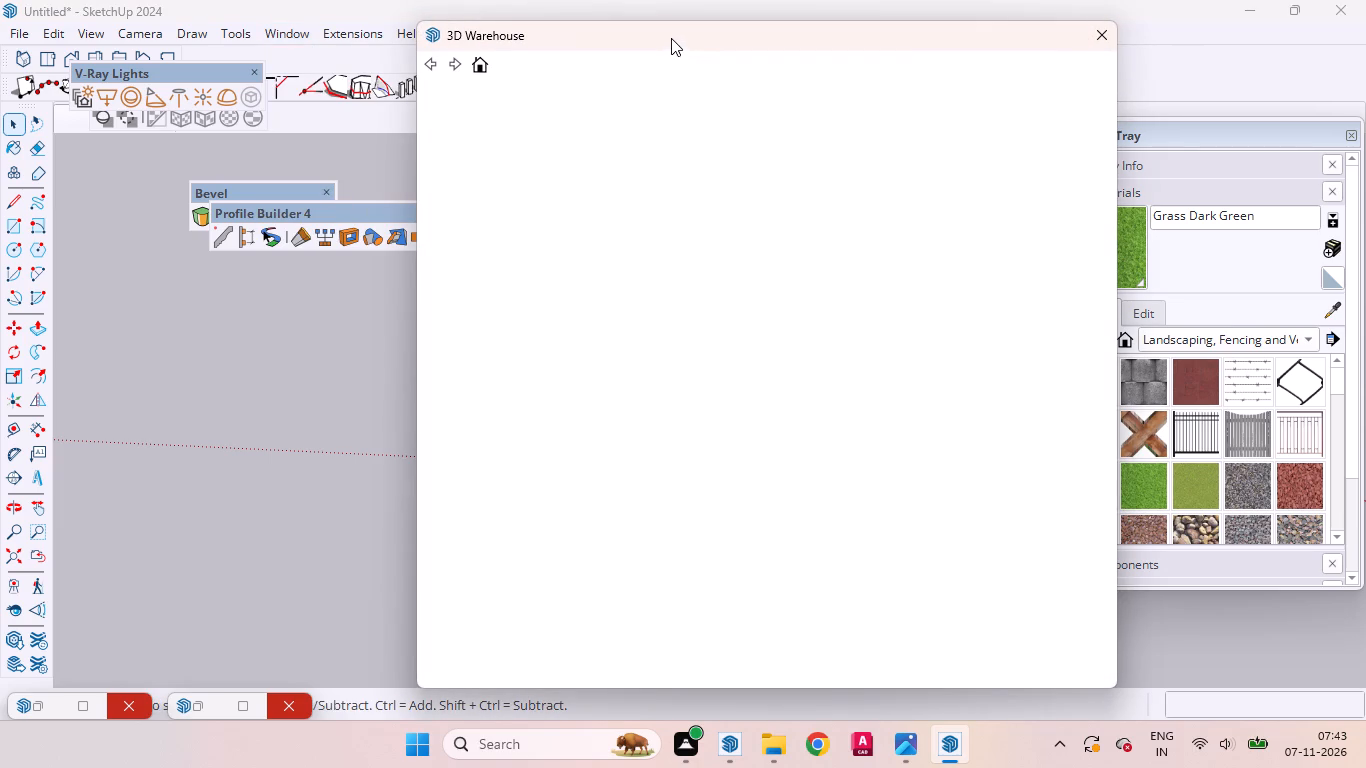
pyautogui.moveTo(671, 38); pyautogui.dragTo(450, 27)
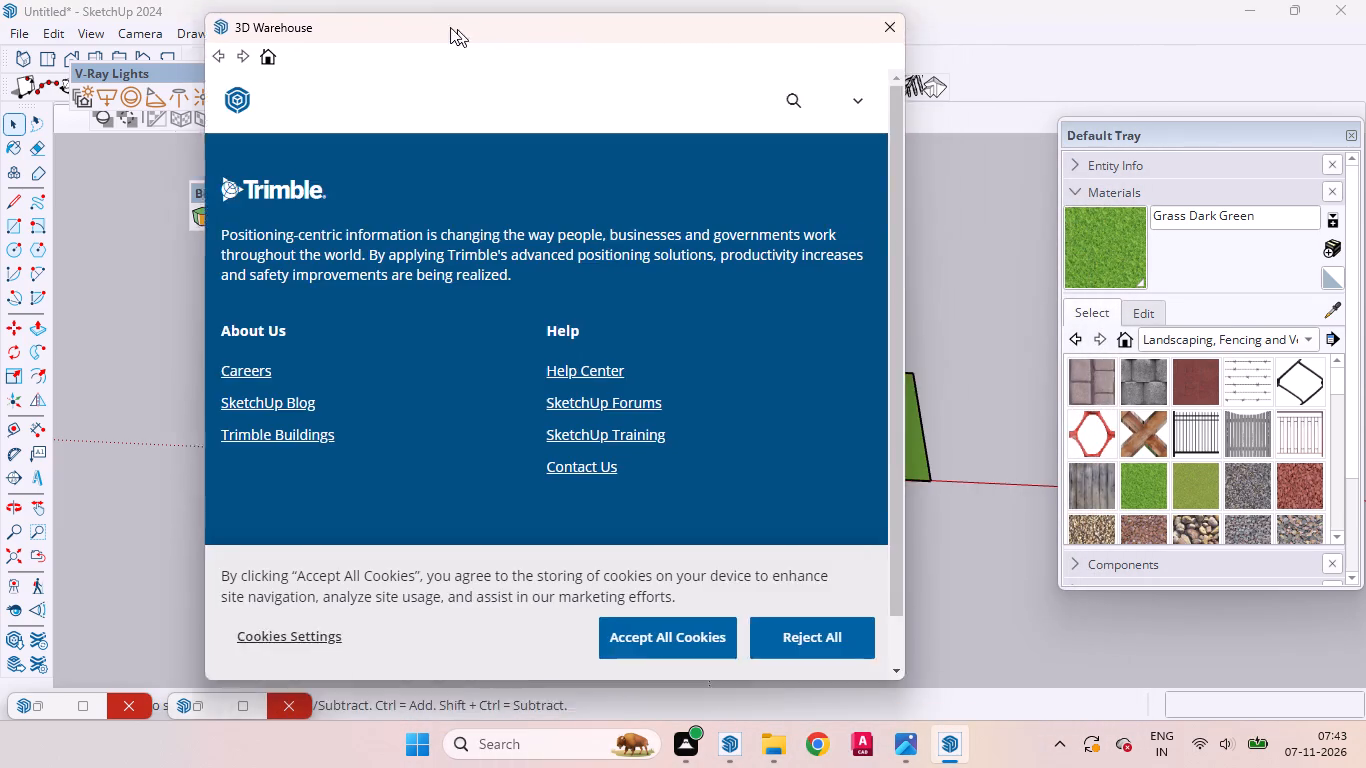
pyautogui.moveTo(450, 27); pyautogui.dragTo(392, 27)
pyautogui.click(730, 95)
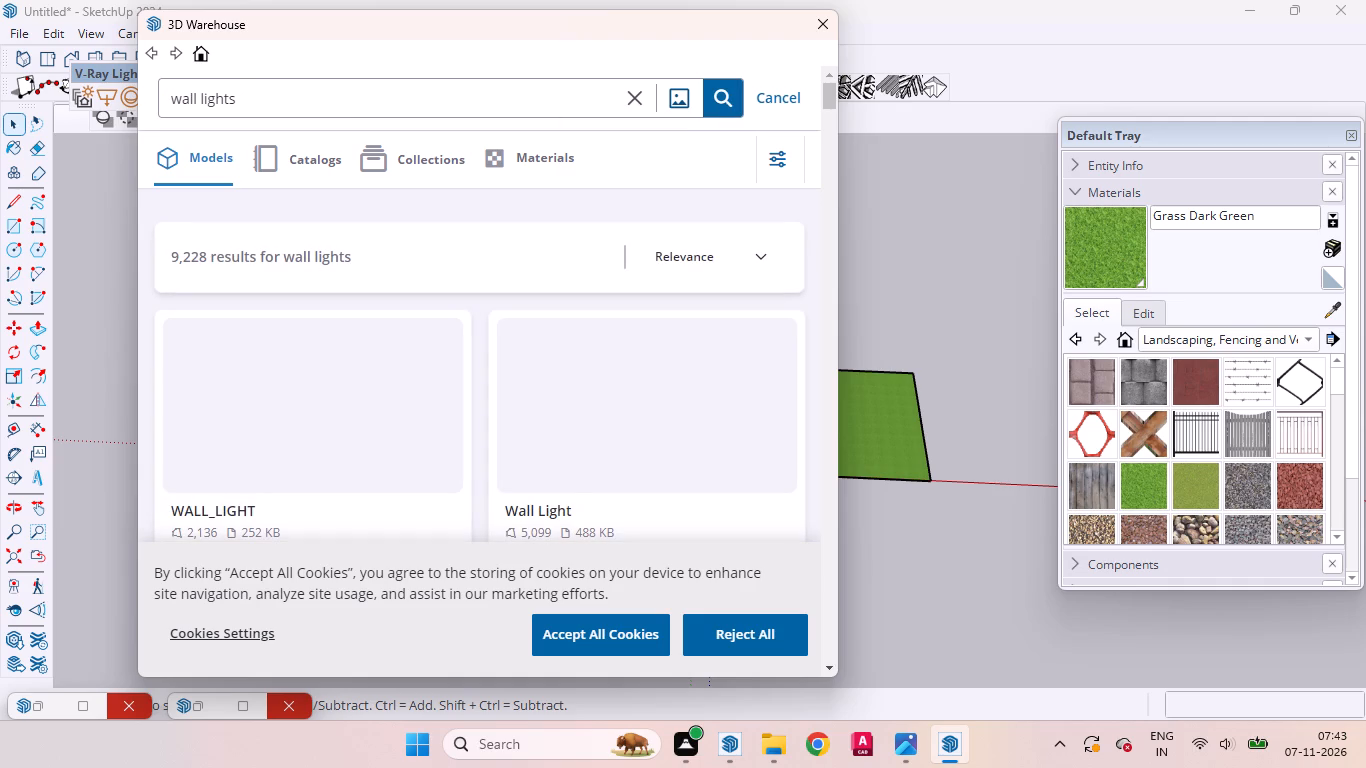
pyautogui.moveTo(252, 95); pyautogui.dragTo(156, 80)
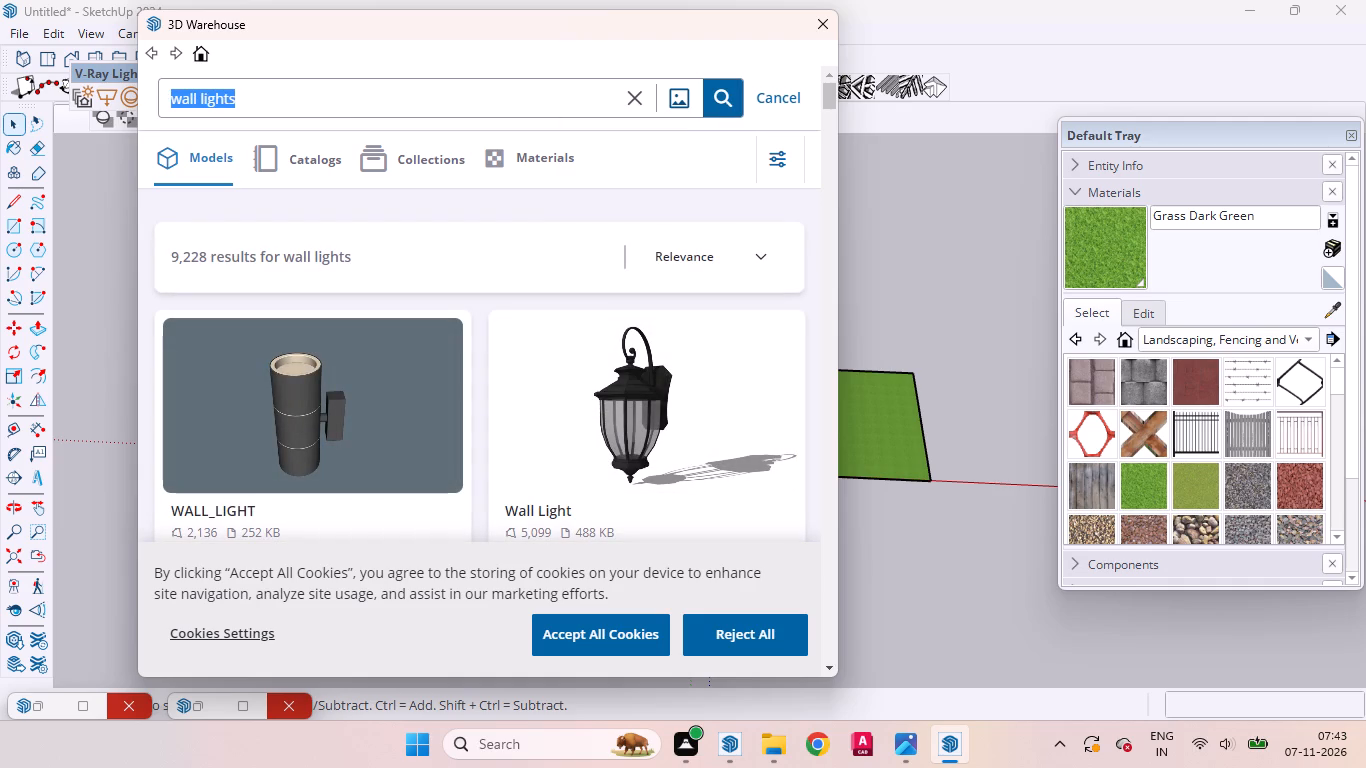
pyautogui.press('BackSpace')
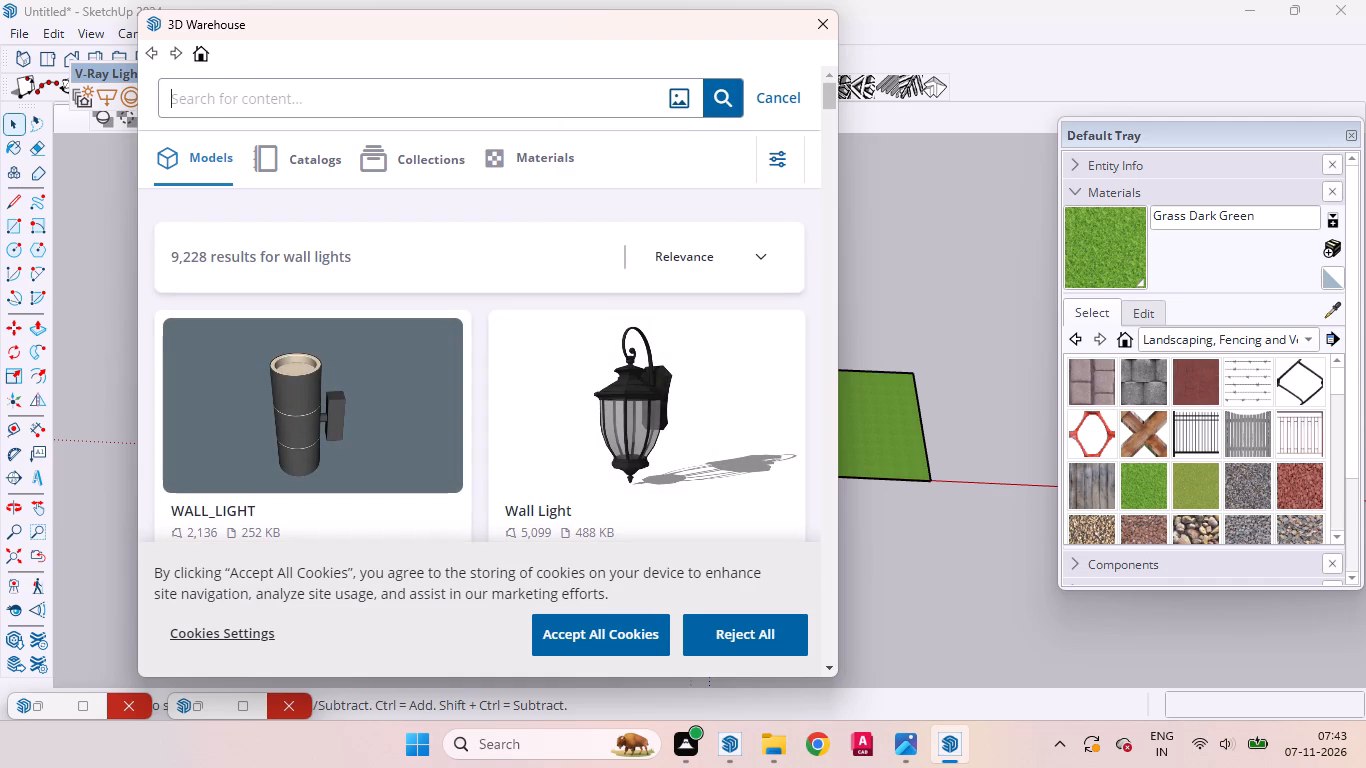
pyautogui.write('road')
pyautogui.press('Return')
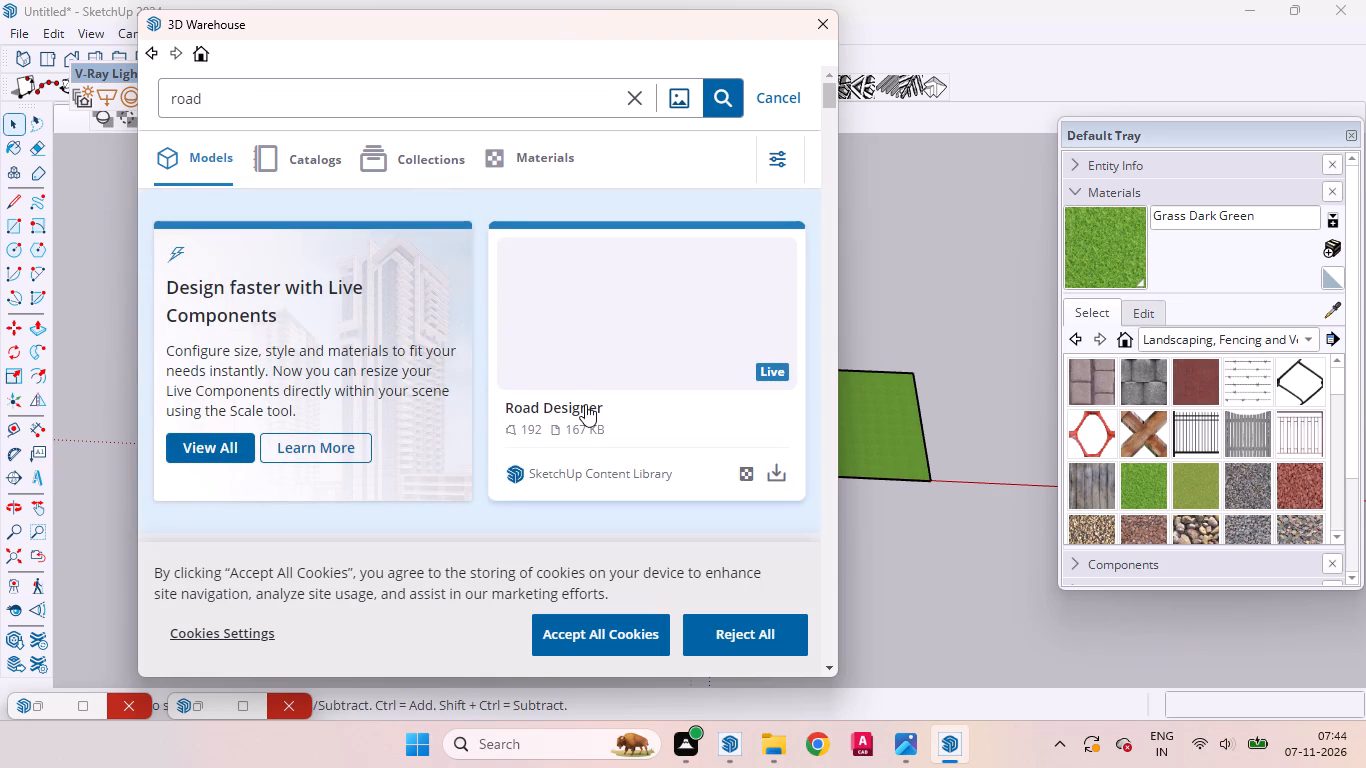
pyautogui.scroll(-5, 646, 400)
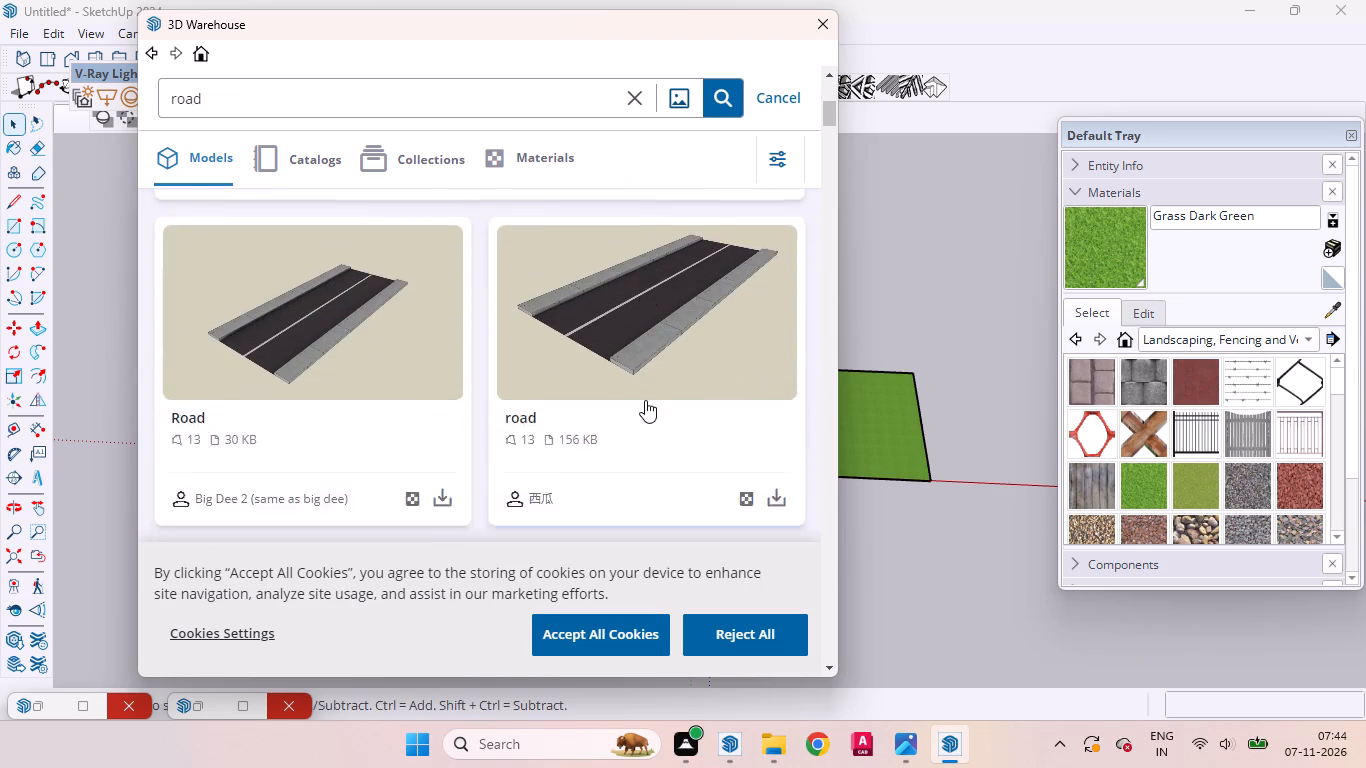
pyautogui.scroll(-3, 645, 400)
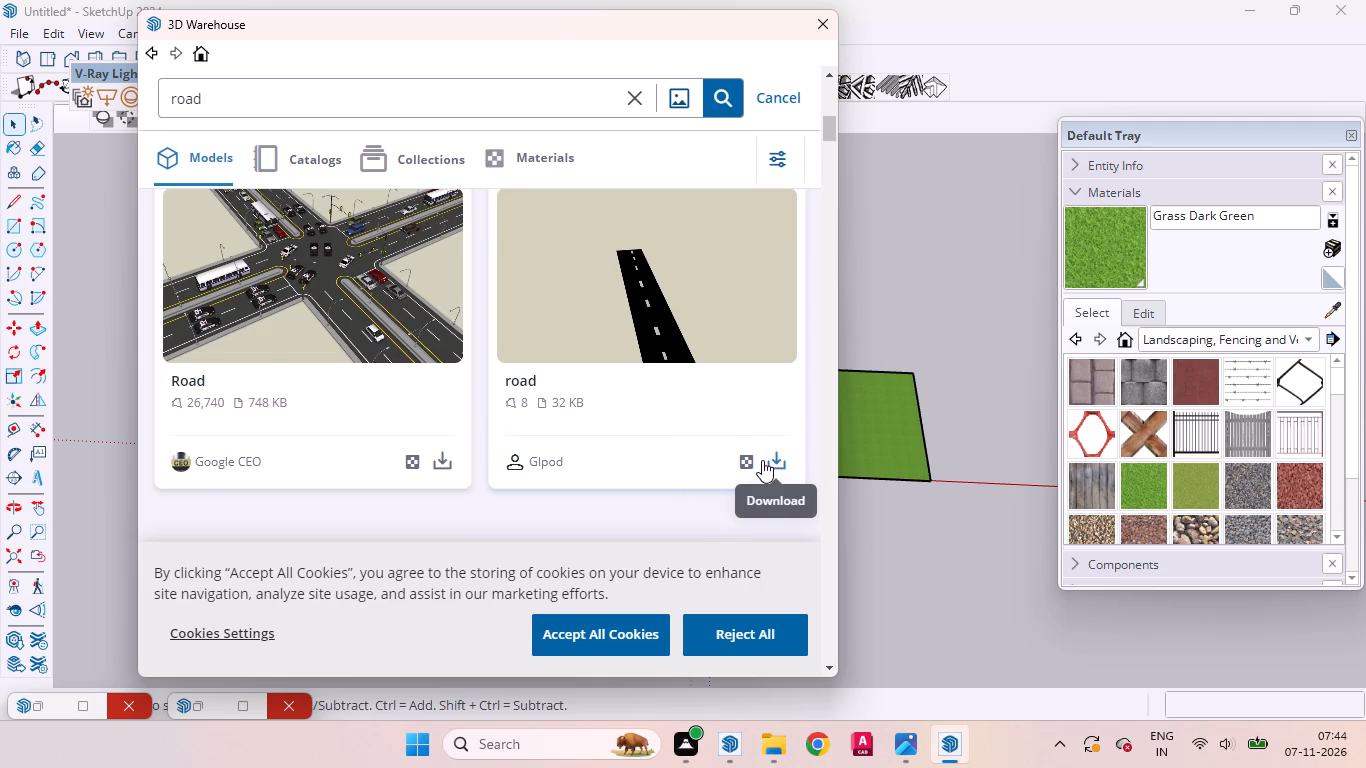
# Request the plain dashed-line road download, skip the Image Search promotional video and decline the free trial.
pyautogui.click(765, 460)
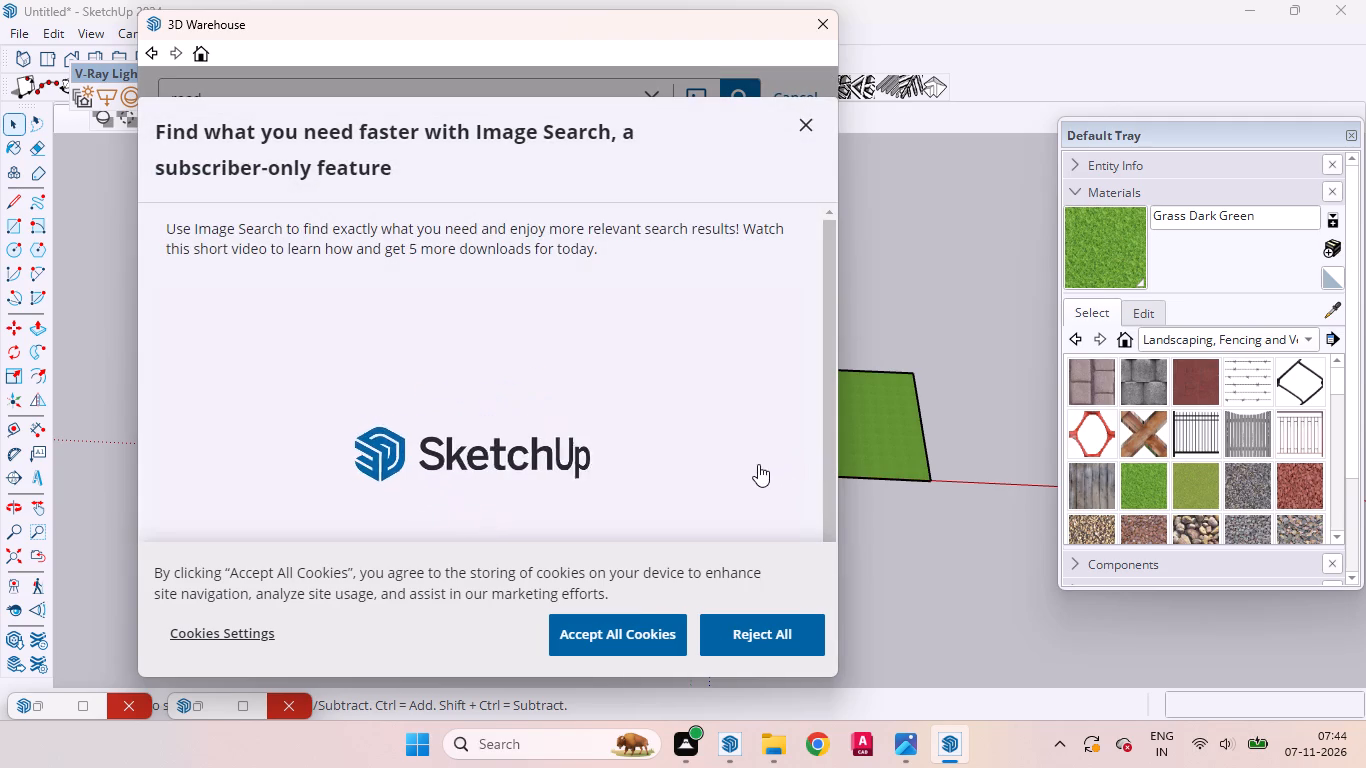
pyautogui.moveTo(823, 433); pyautogui.dragTo(824, 392)
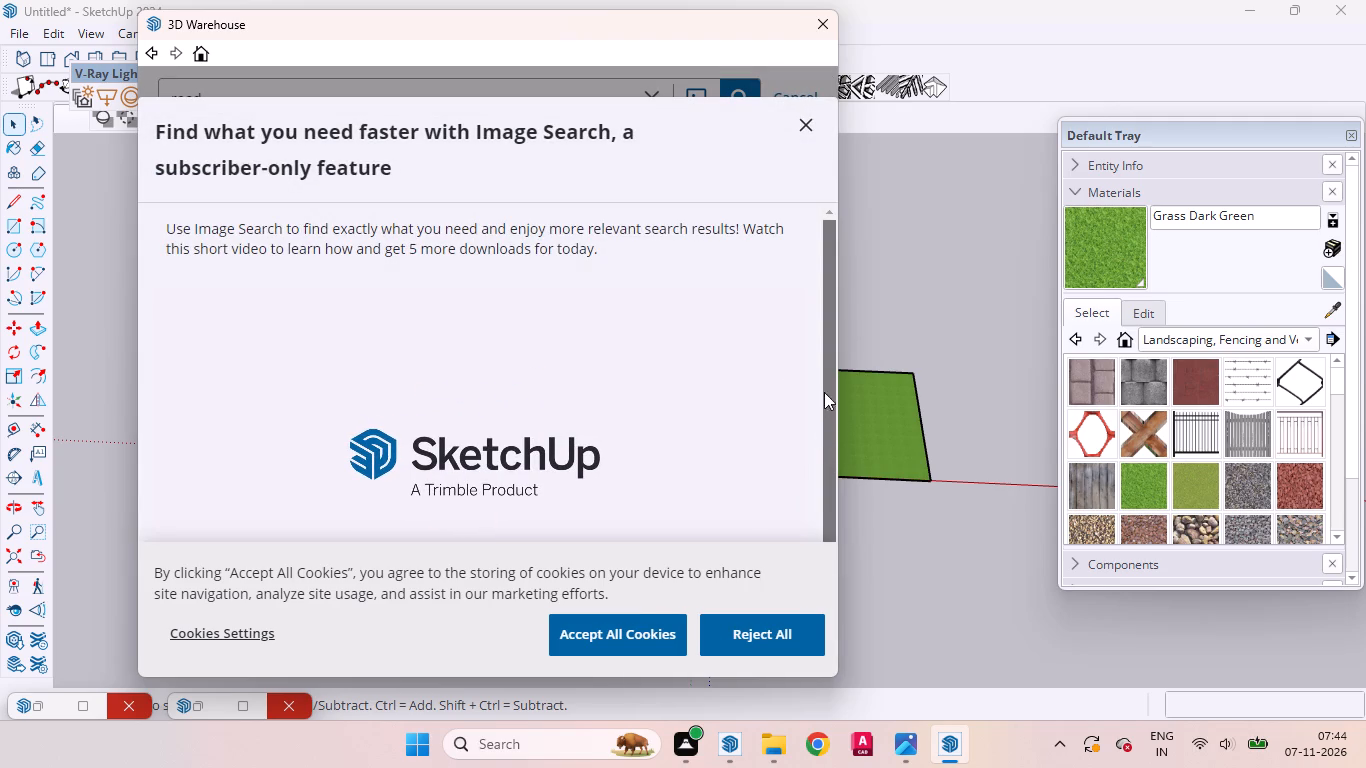
pyautogui.moveTo(824, 392); pyautogui.dragTo(824, 377)
pyautogui.moveTo(824, 377); pyautogui.dragTo(839, 488)
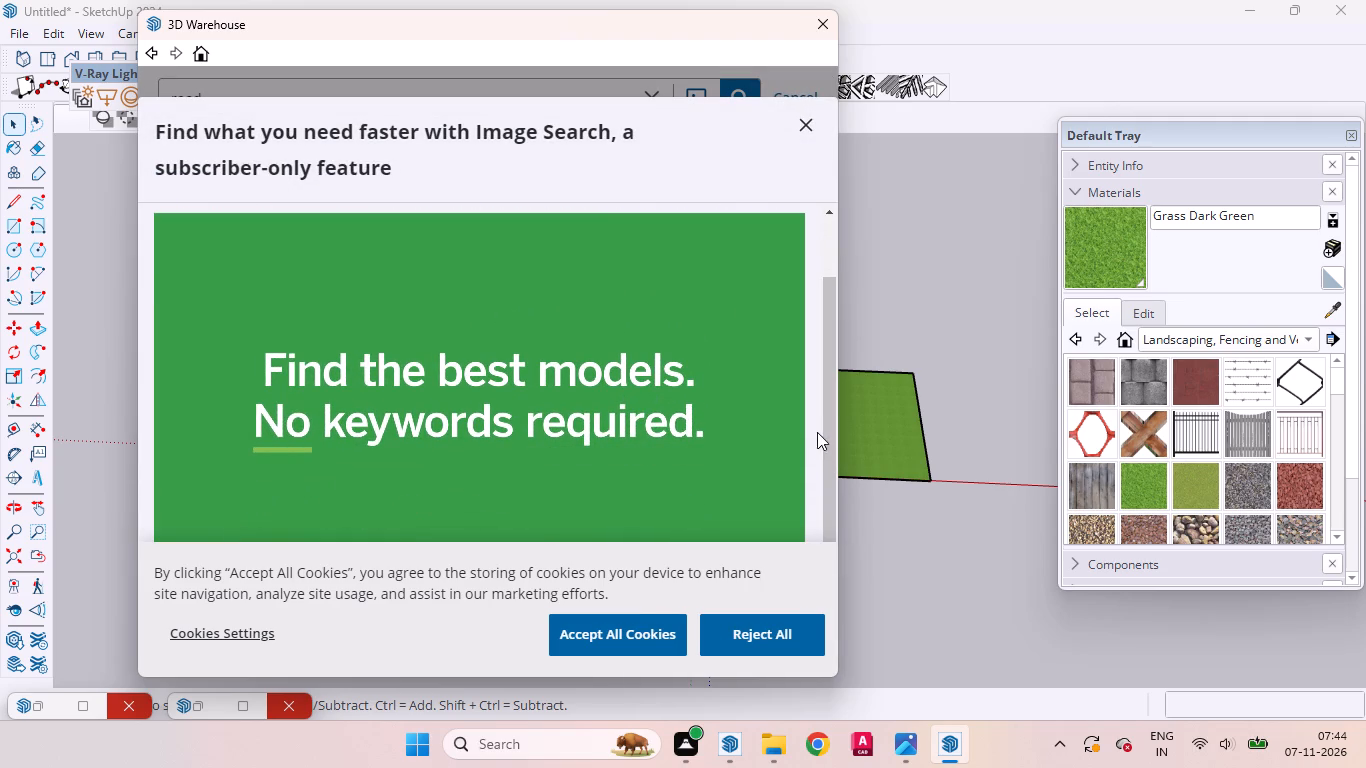
pyautogui.moveTo(823, 444); pyautogui.dragTo(828, 465)
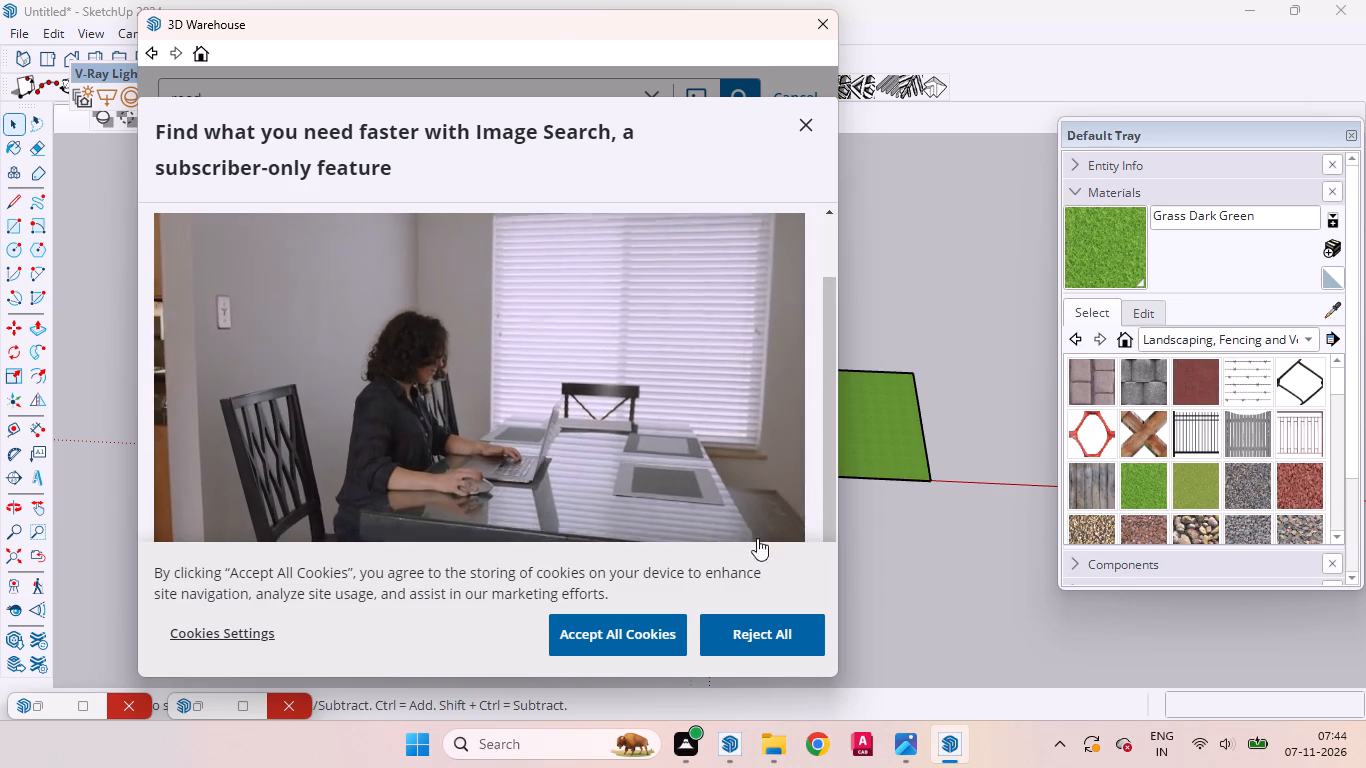
pyautogui.moveTo(821, 431); pyautogui.dragTo(825, 461)
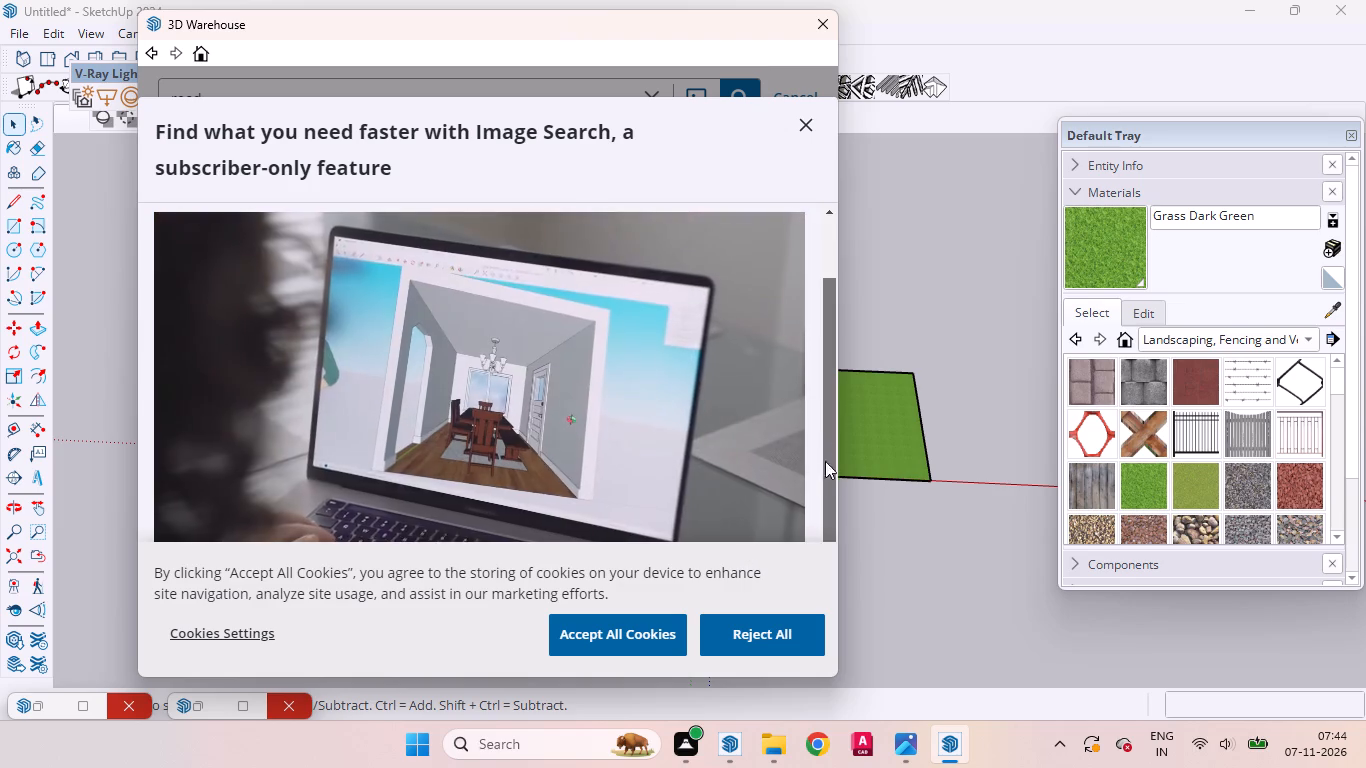
pyautogui.moveTo(825, 461); pyautogui.dragTo(825, 501)
pyautogui.moveTo(826, 456); pyautogui.dragTo(832, 498)
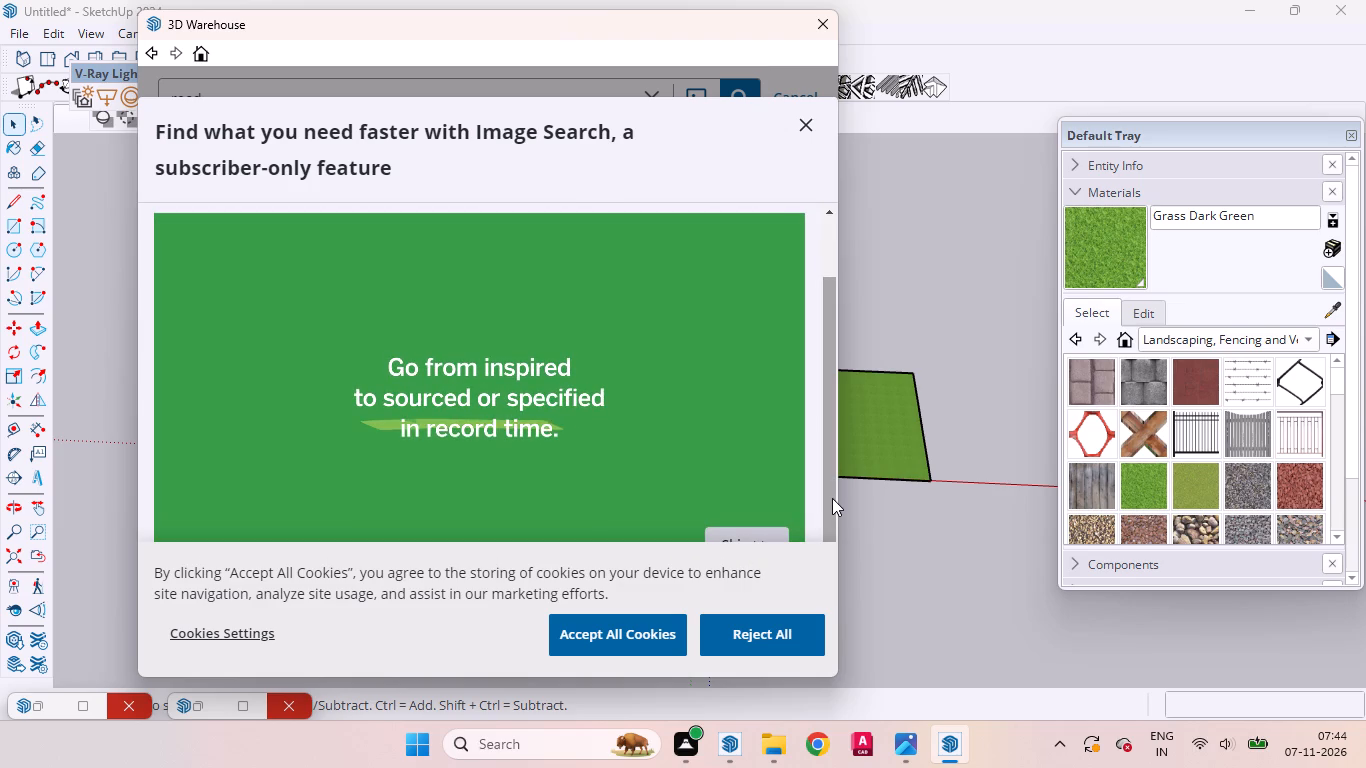
pyautogui.moveTo(832, 498); pyautogui.dragTo(827, 472)
pyautogui.moveTo(829, 452); pyautogui.dragTo(836, 492)
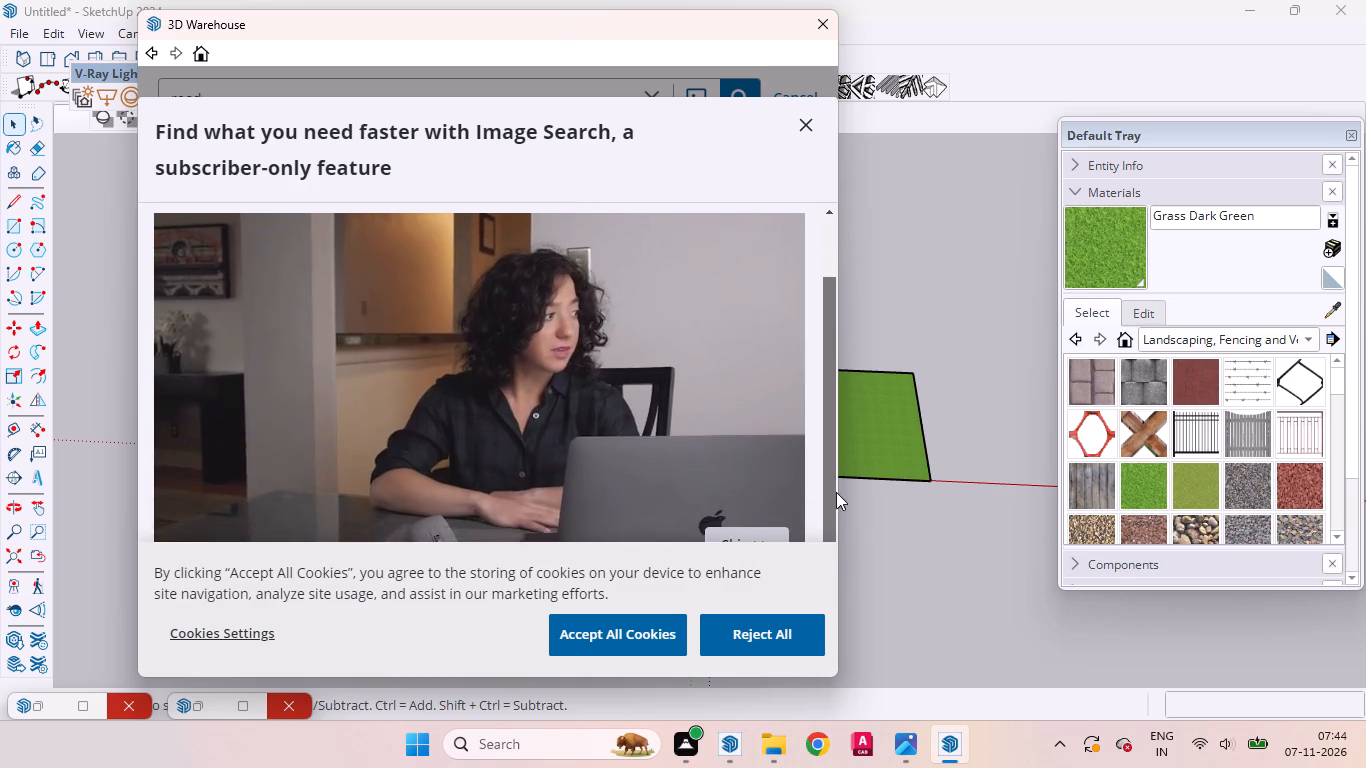
pyautogui.moveTo(836, 492); pyautogui.dragTo(836, 499)
pyautogui.click(830, 485)
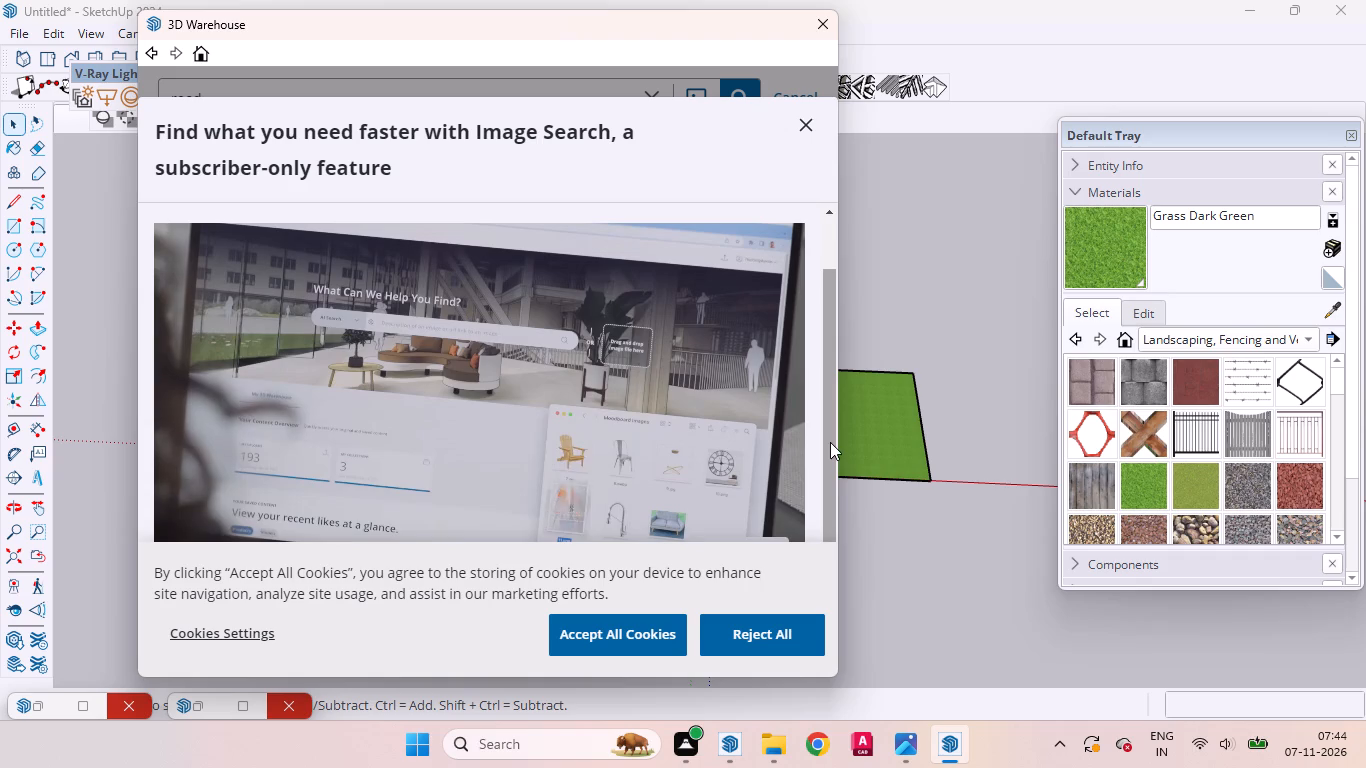
pyautogui.moveTo(830, 488); pyautogui.dragTo(830, 467)
pyautogui.moveTo(830, 498); pyautogui.dragTo(836, 457)
pyautogui.moveTo(828, 496); pyautogui.dragTo(836, 449)
pyautogui.moveTo(825, 456); pyautogui.dragTo(834, 547)
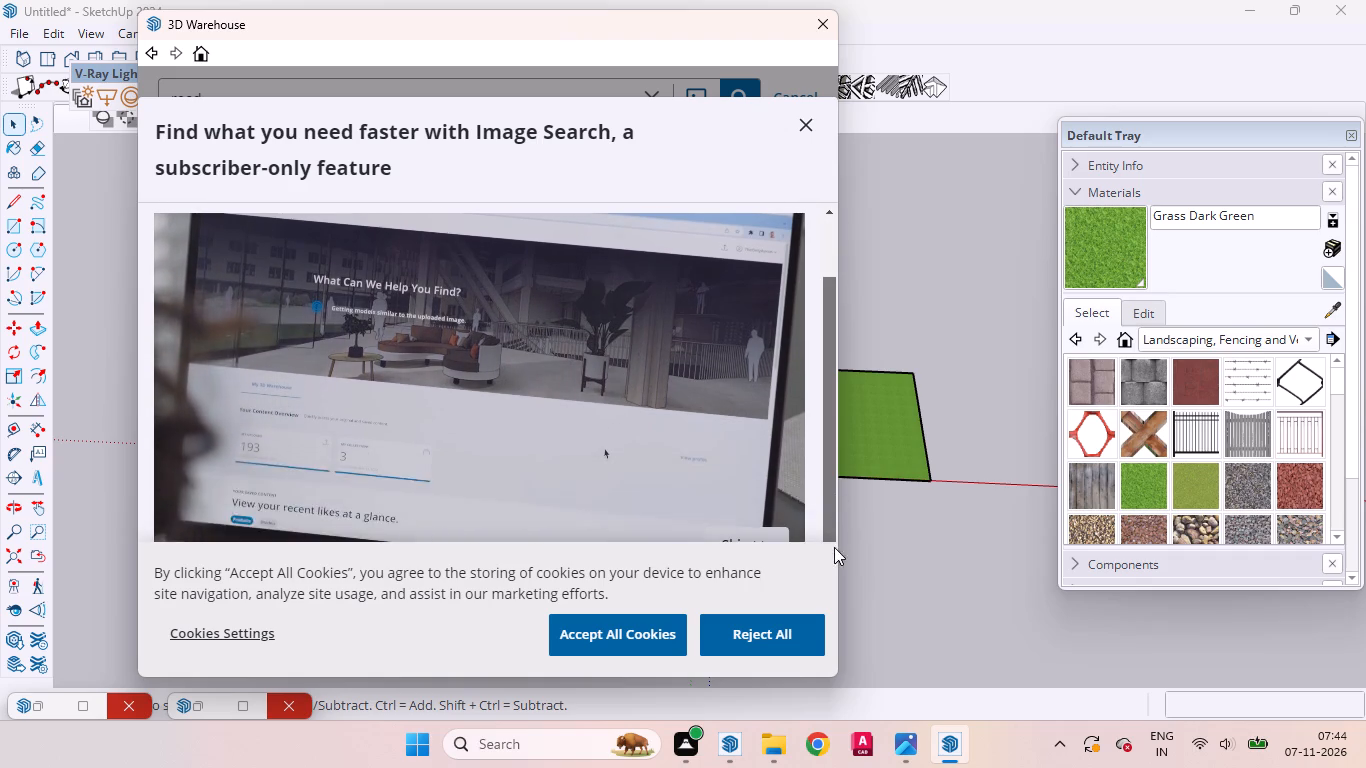
pyautogui.moveTo(834, 547); pyautogui.dragTo(839, 471)
pyautogui.moveTo(831, 466); pyautogui.dragTo(831, 436)
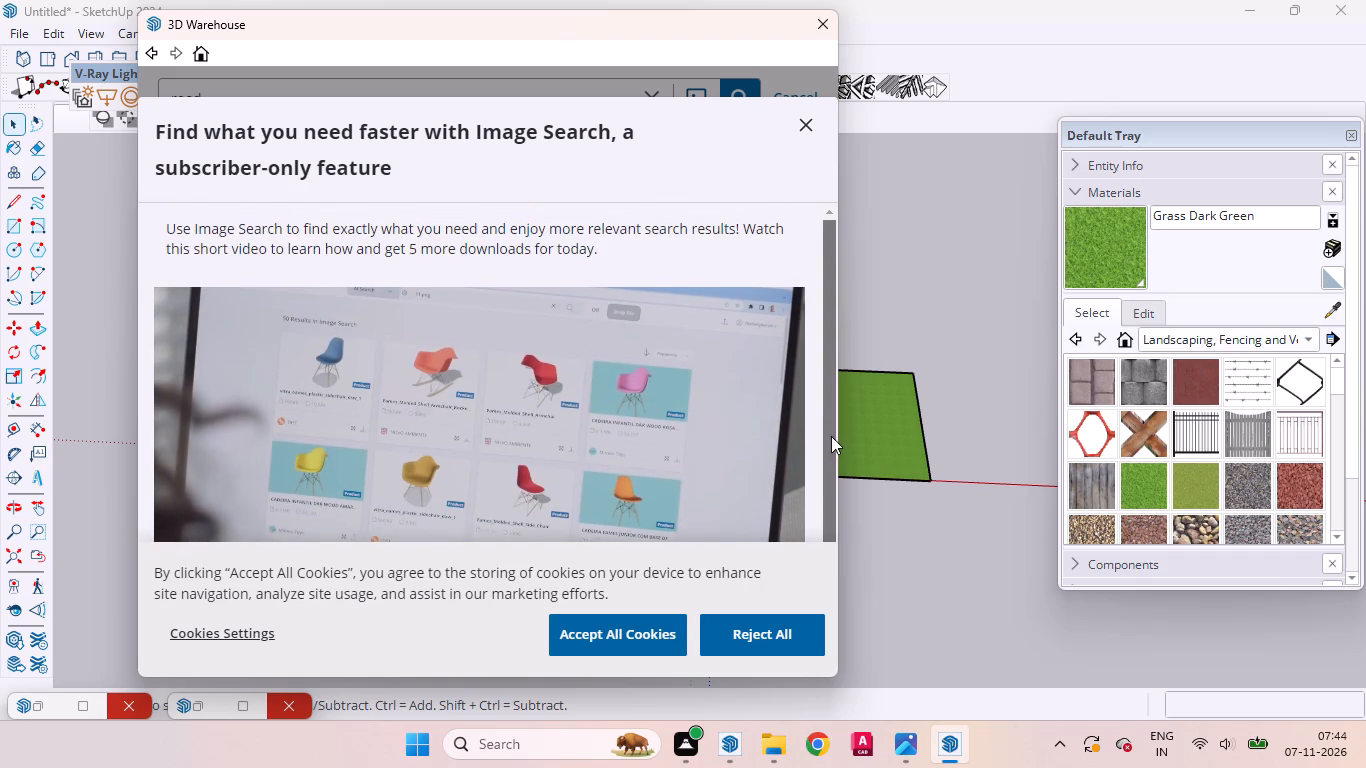
pyautogui.moveTo(831, 436); pyautogui.dragTo(834, 434)
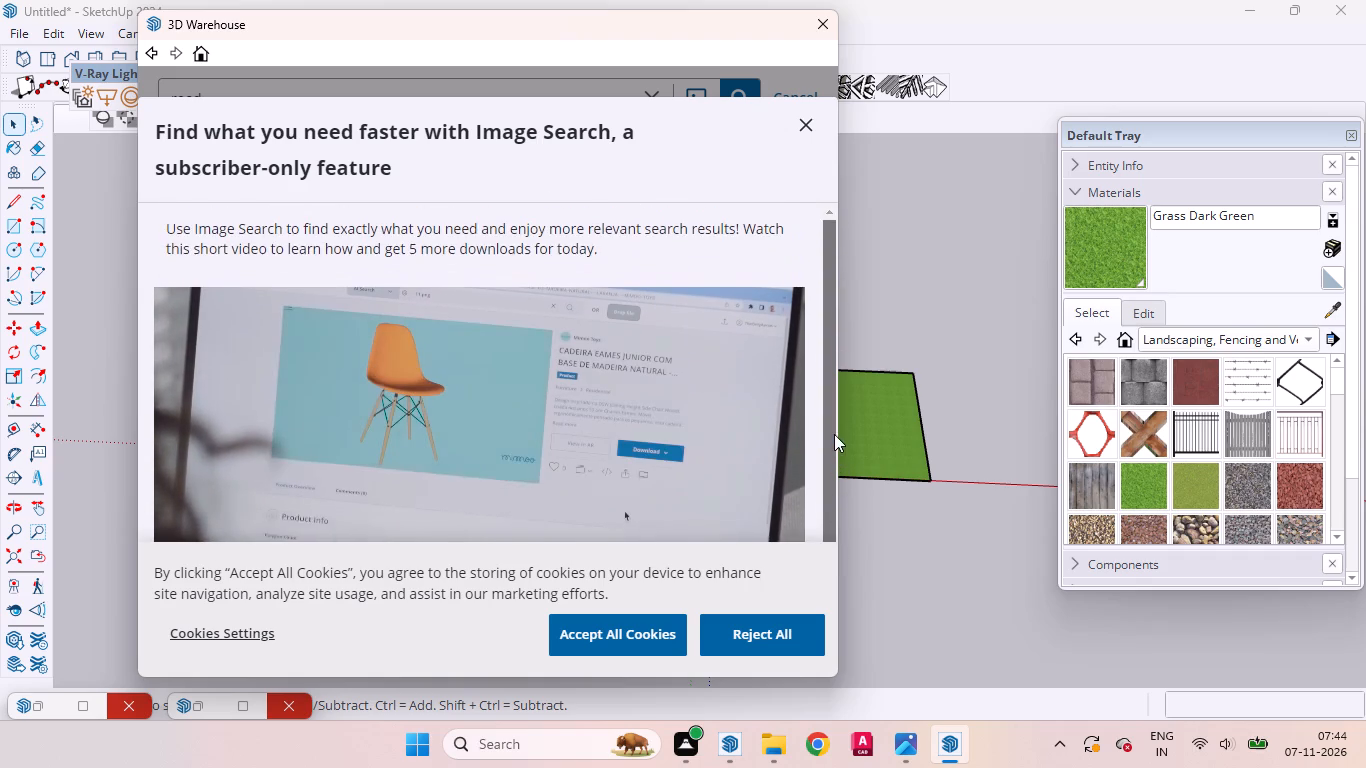
pyautogui.moveTo(834, 434); pyautogui.dragTo(841, 526)
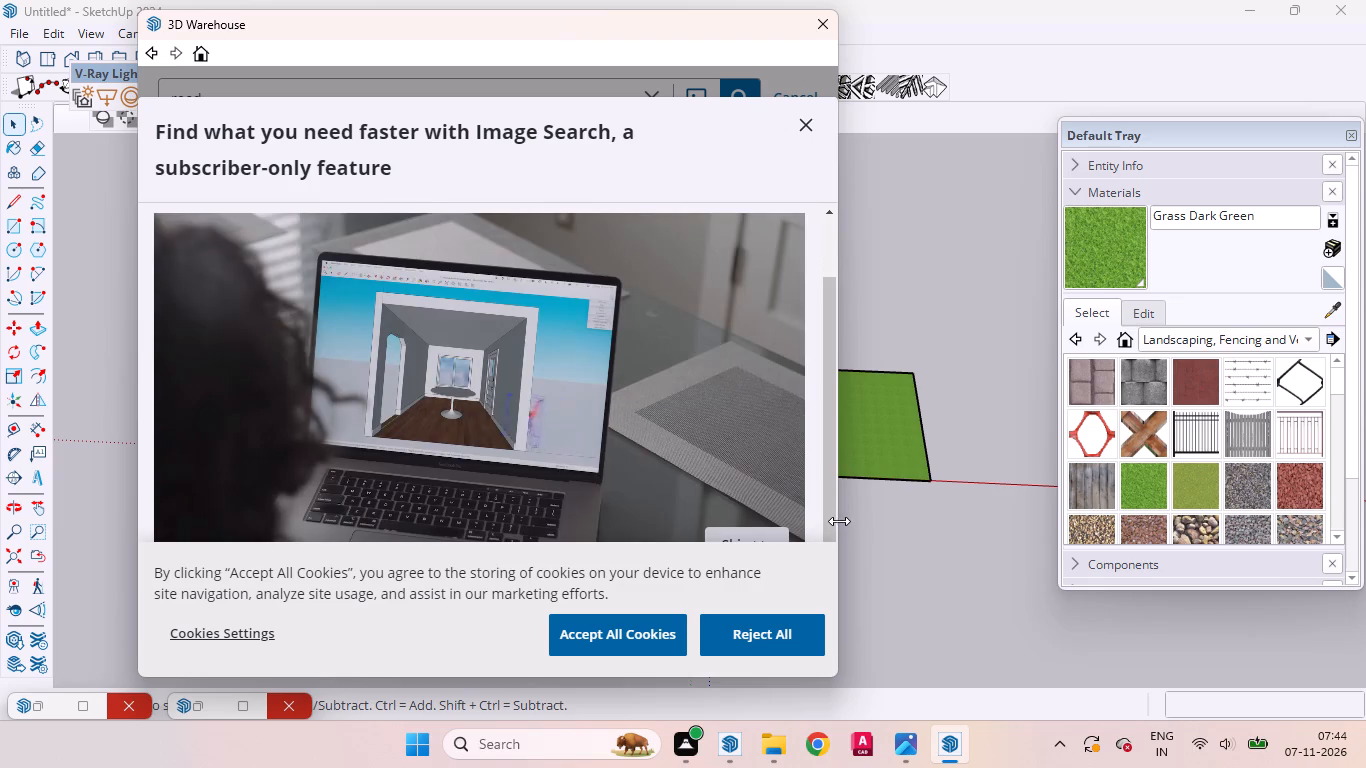
pyautogui.moveTo(832, 508); pyautogui.dragTo(832, 509)
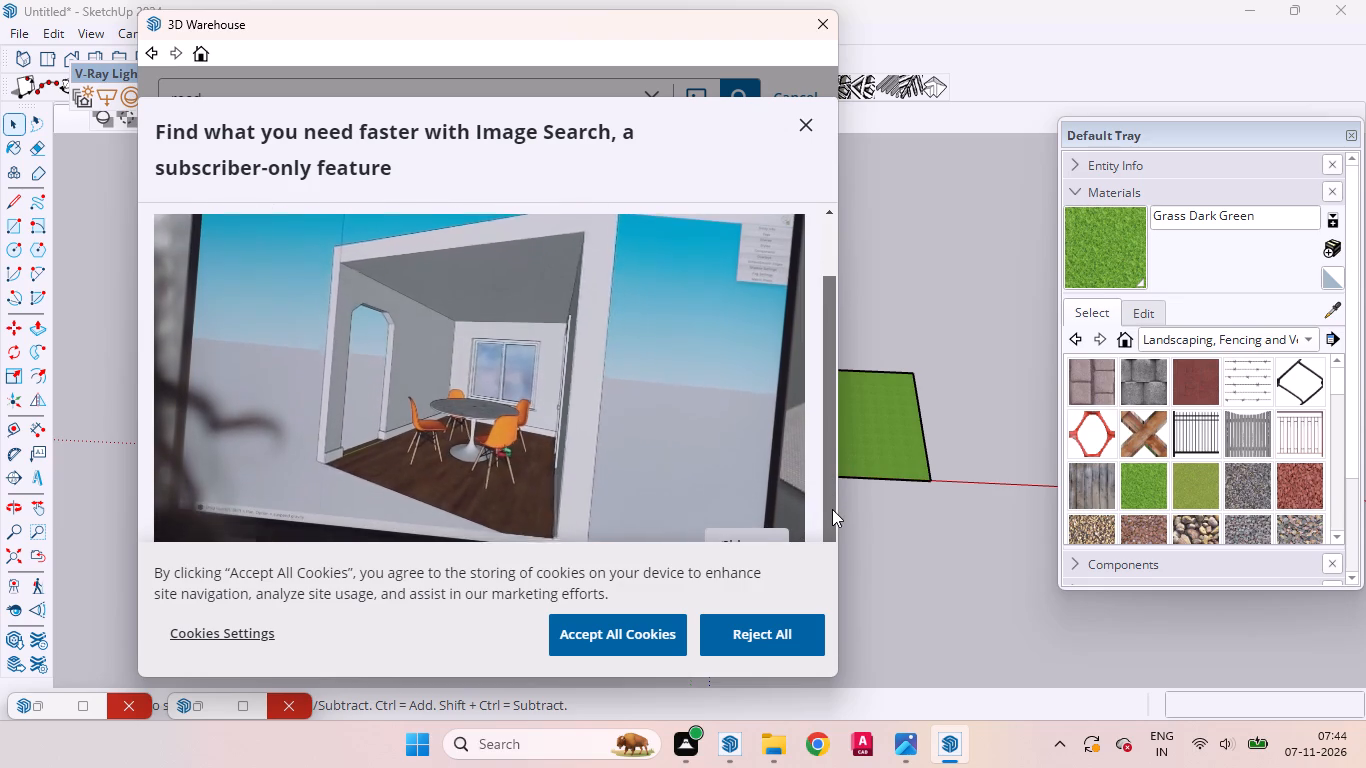
pyautogui.moveTo(832, 509); pyautogui.dragTo(829, 463)
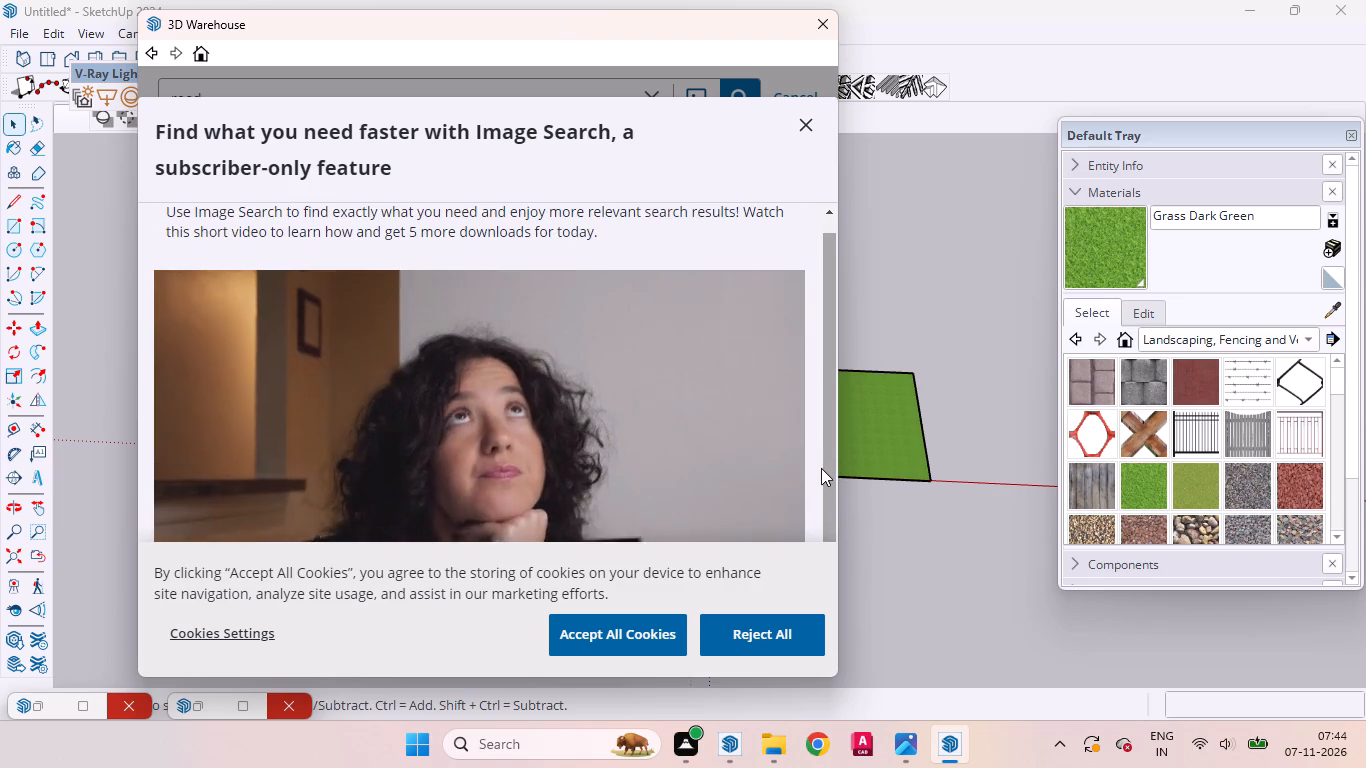
pyautogui.moveTo(834, 479); pyautogui.dragTo(842, 510)
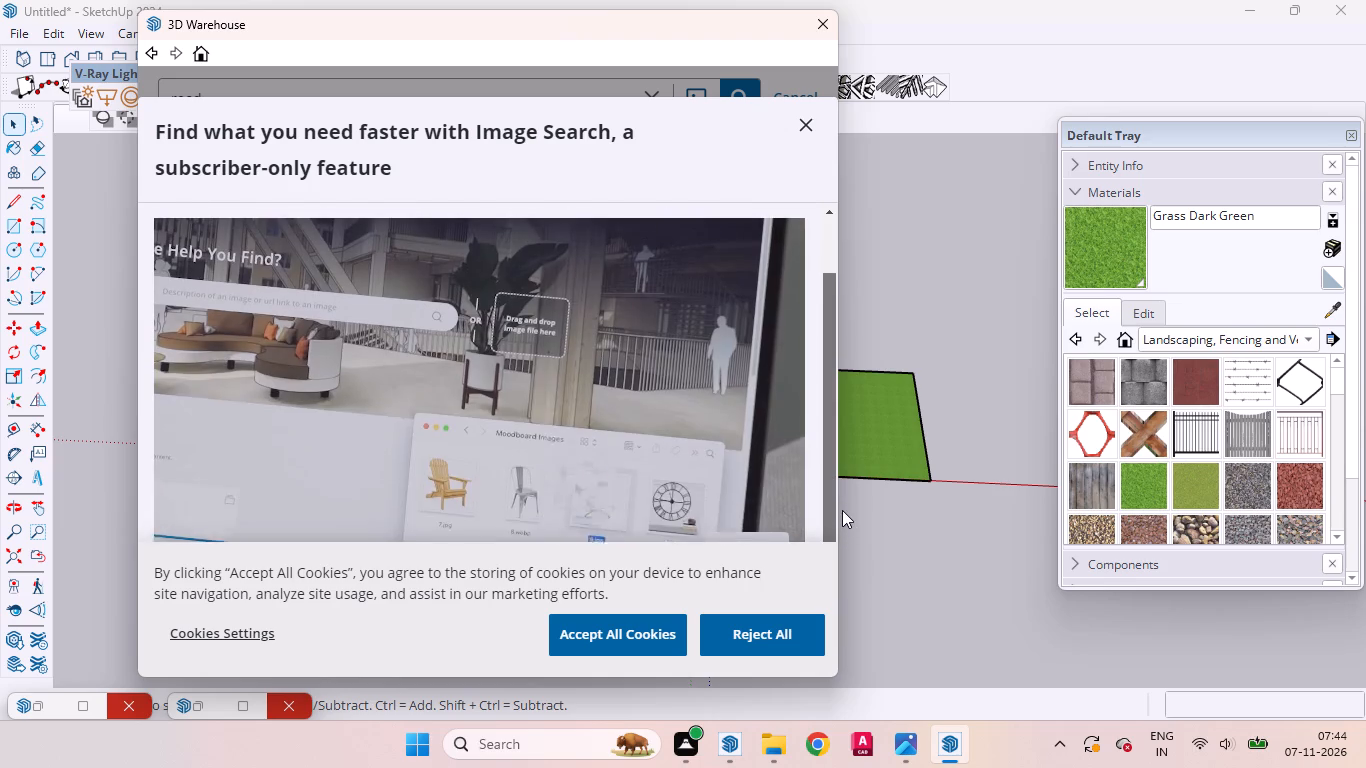
pyautogui.moveTo(842, 510); pyautogui.dragTo(841, 536)
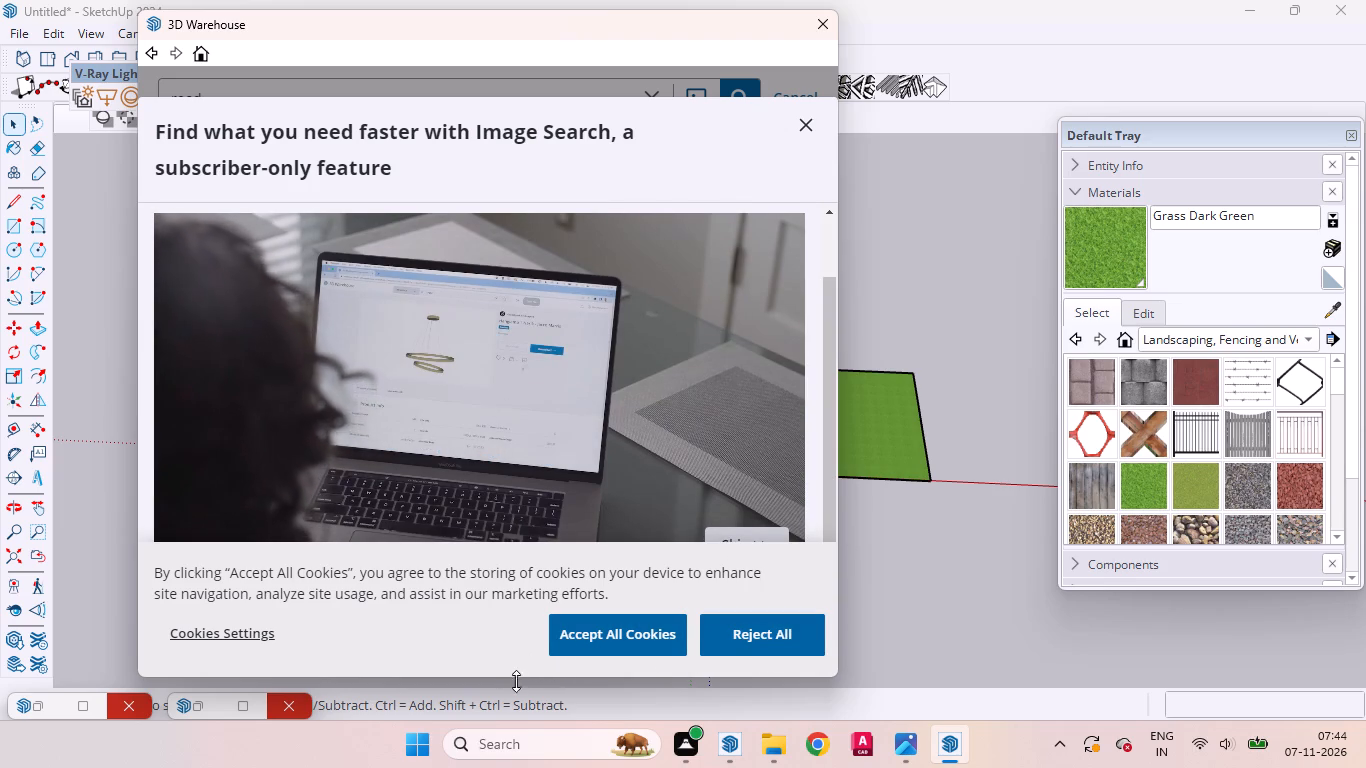
pyautogui.moveTo(529, 679); pyautogui.dragTo(538, 669)
pyautogui.scroll(1, 770, 483)
pyautogui.scroll(-7, 770, 483)
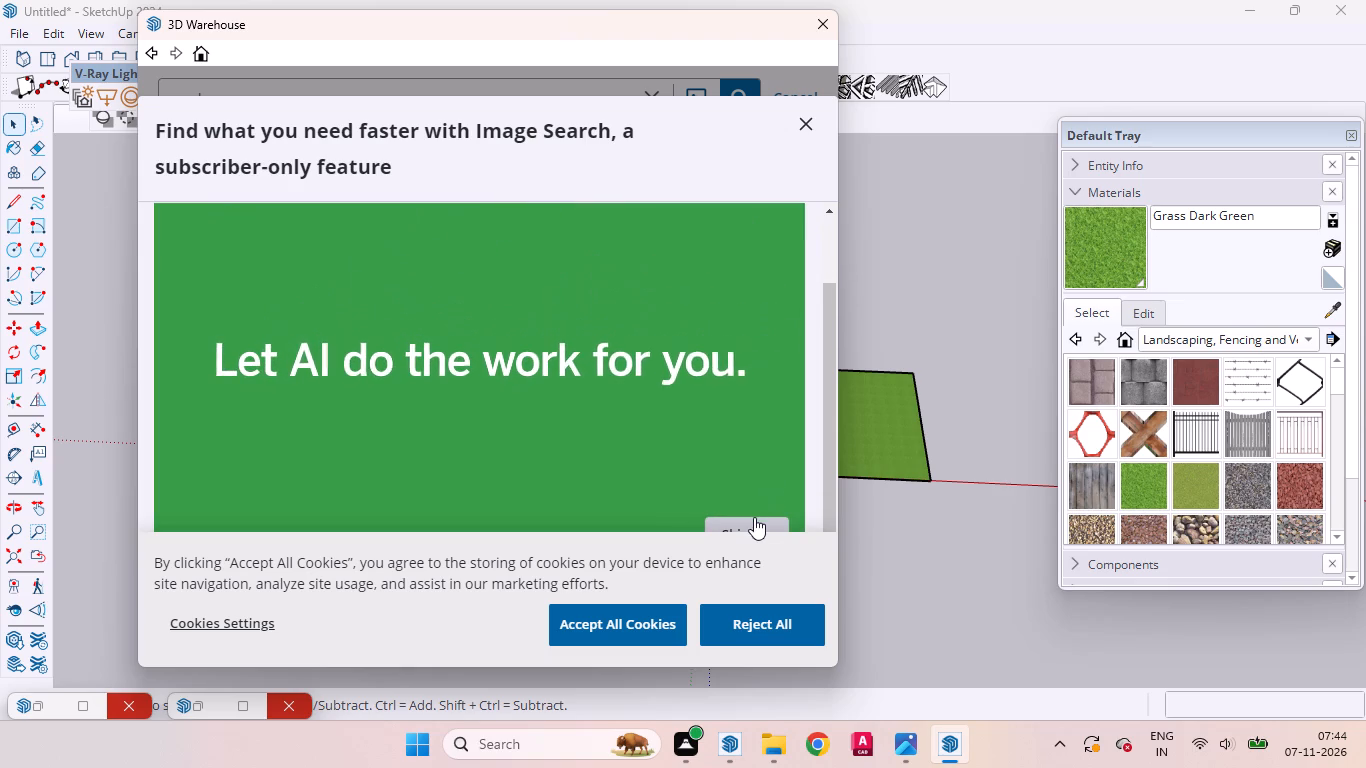
pyautogui.click(754, 517)
pyautogui.click(492, 495)
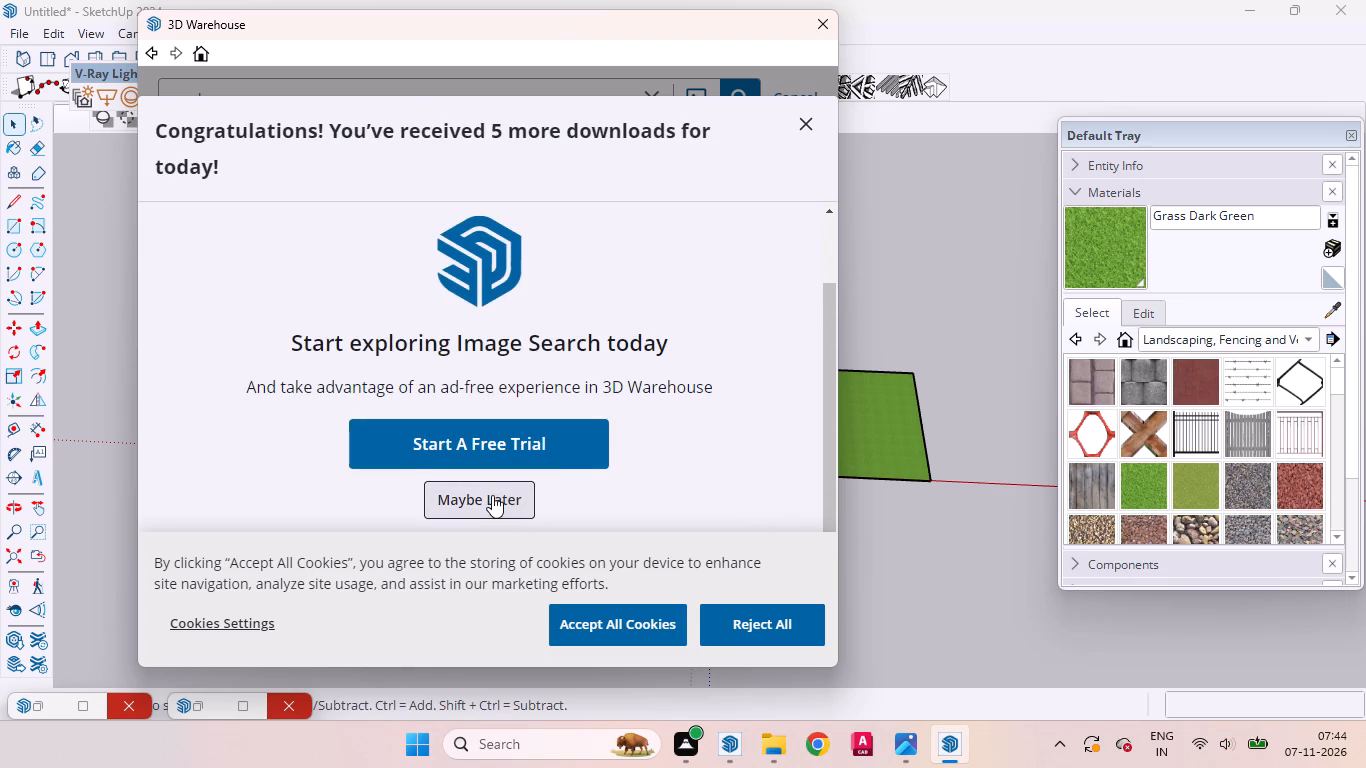
# Load the plain dashed-line road directly into the model and place it on the ground beyond the lawn on the solid red-axis side.
pyautogui.click(770, 466)
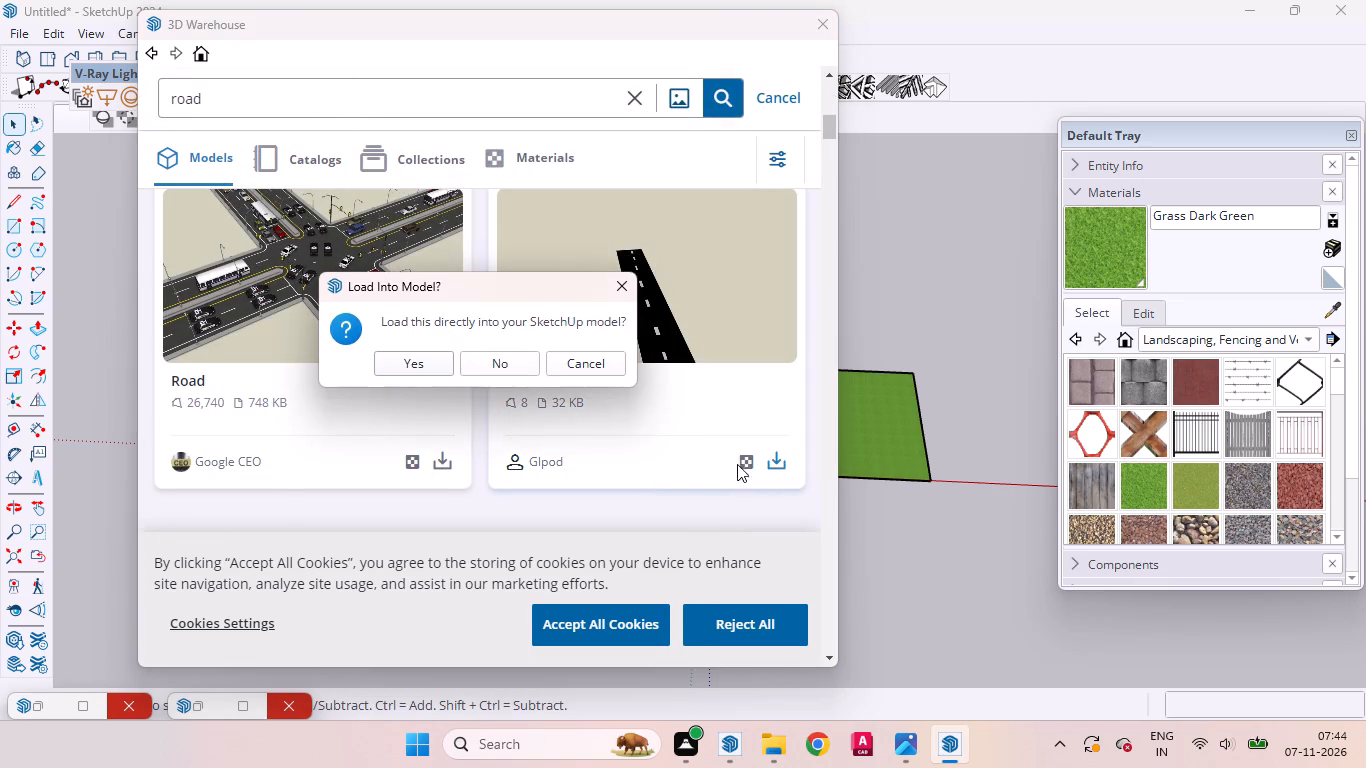
pyautogui.click(439, 367)
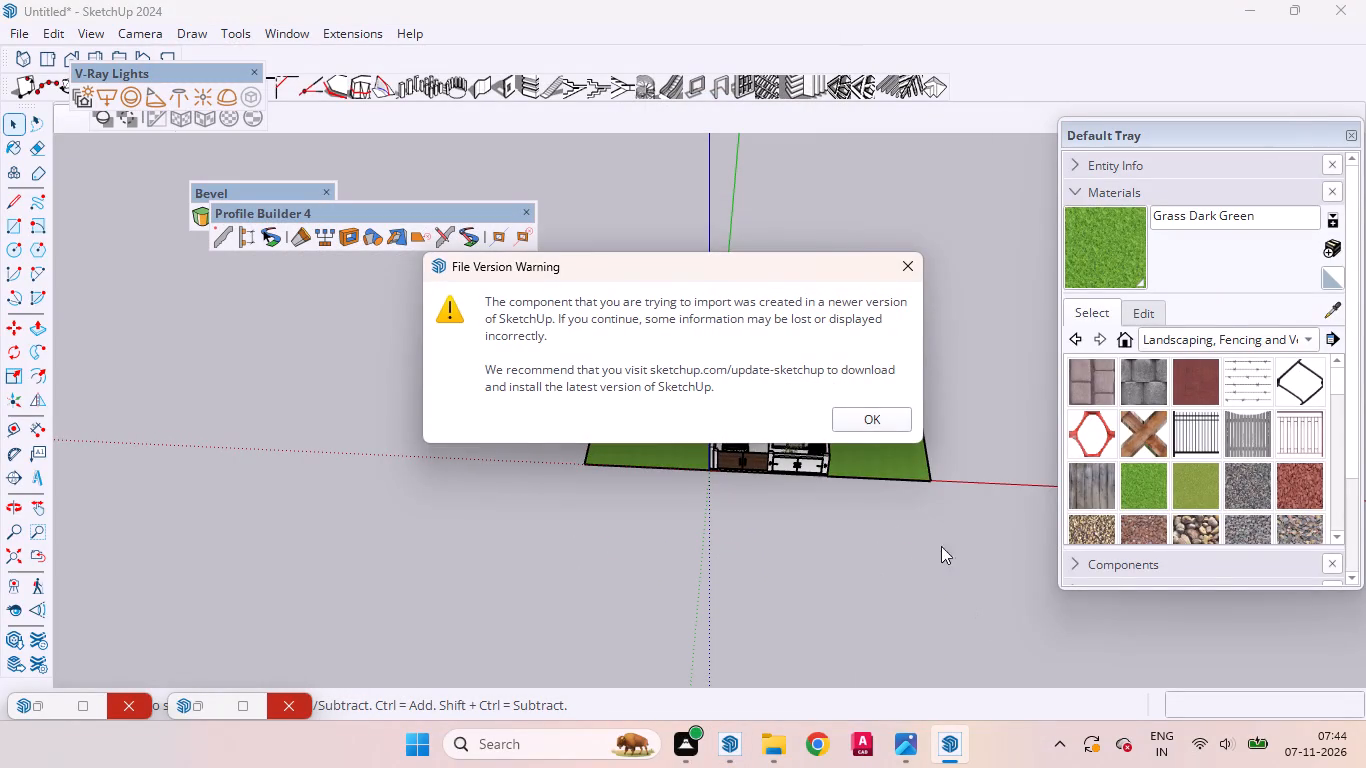
pyautogui.click(858, 420)
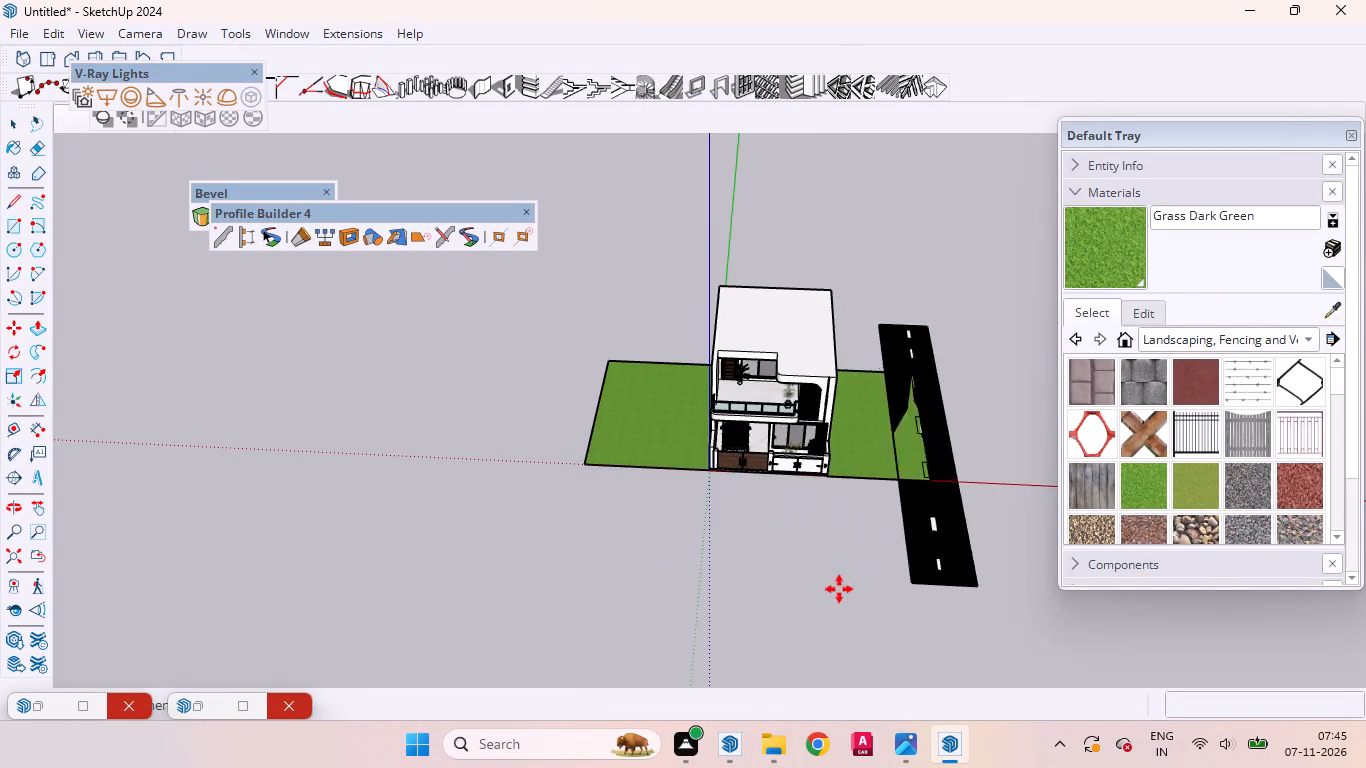
pyautogui.scroll(-8, 655, 589)
pyautogui.click(777, 571)
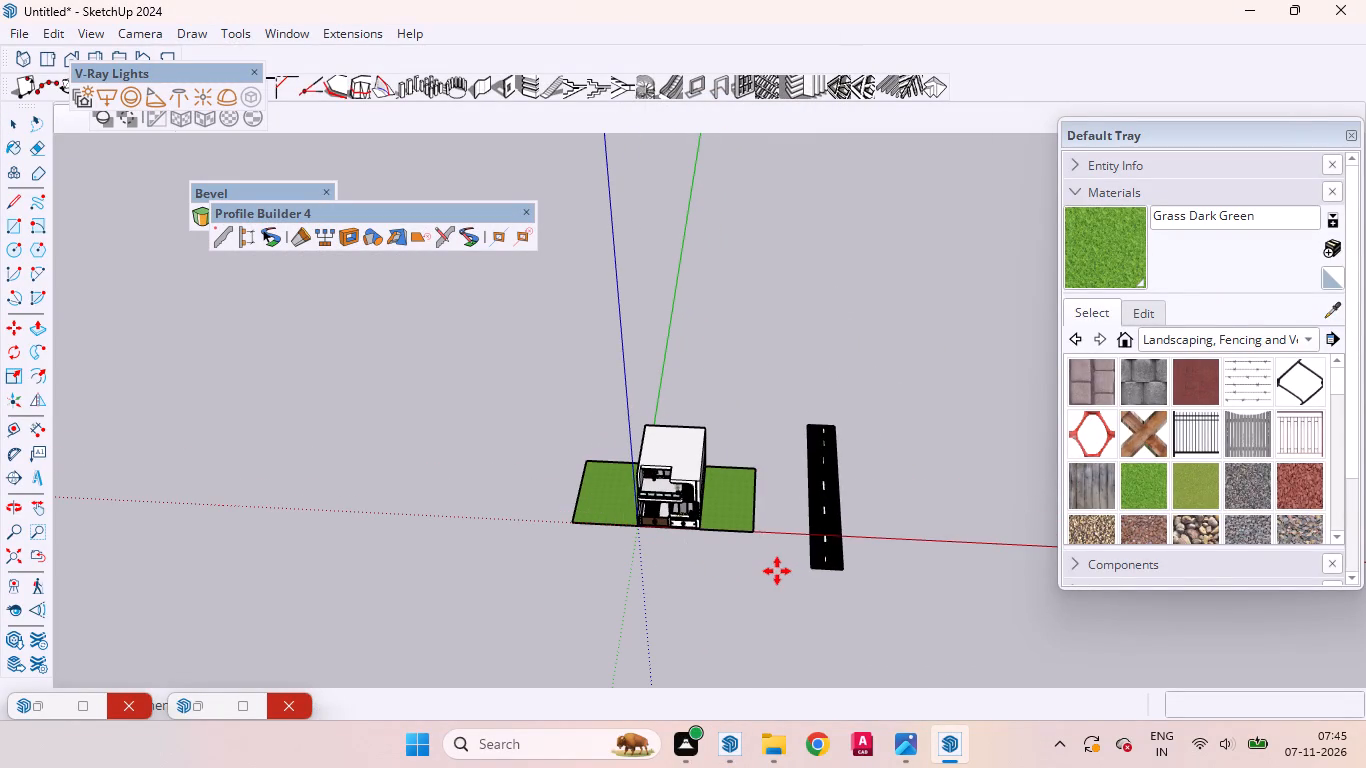
# Rotate the road 90° on the ground plane so it runs parallel to the house front.
pyautogui.click(15, 347)
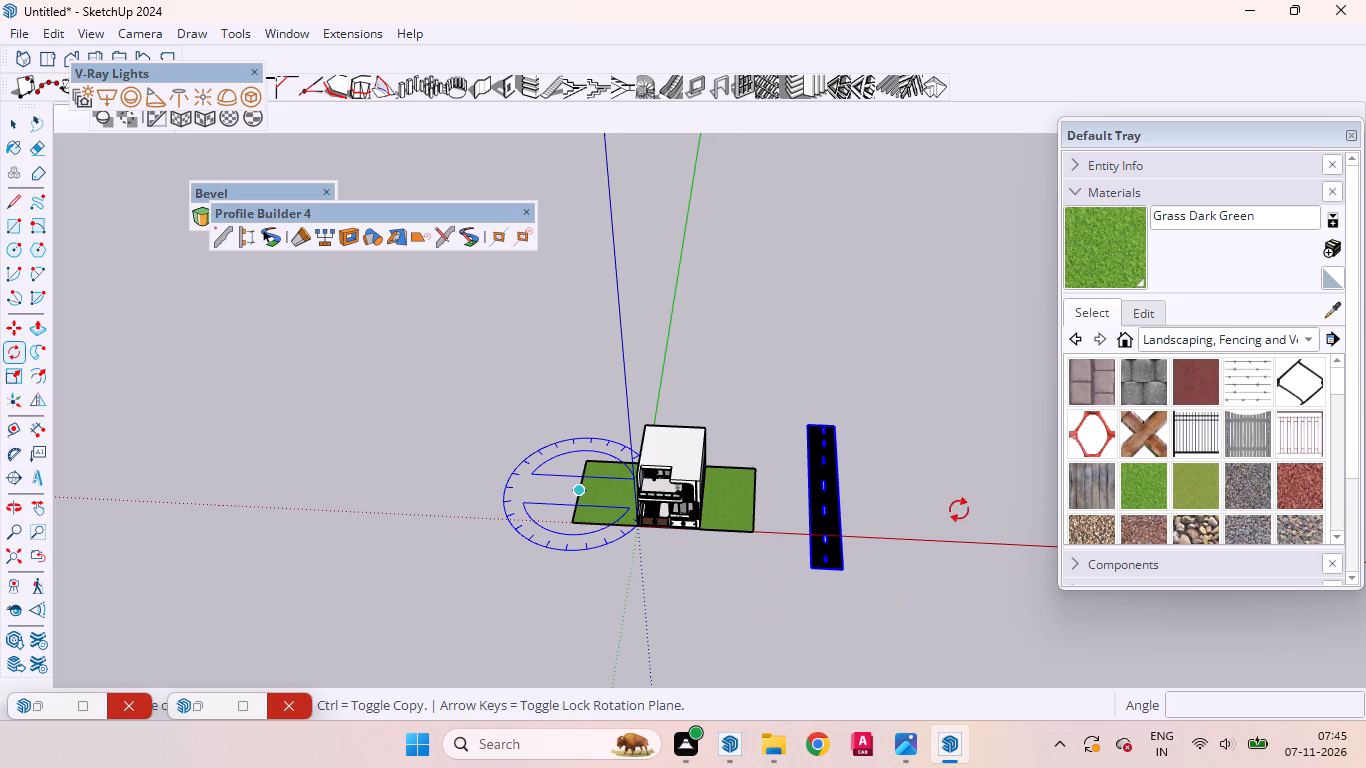
pyautogui.click(730, 566)
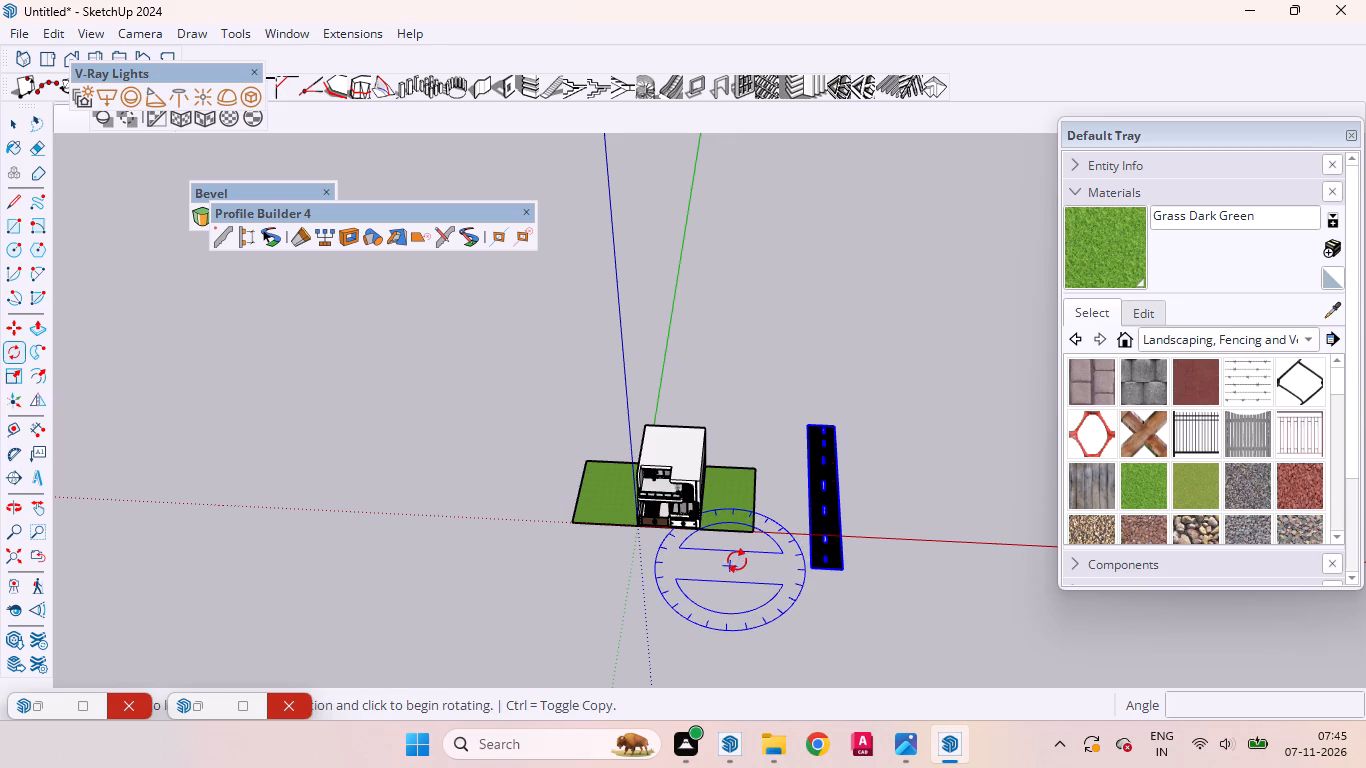
pyautogui.click(791, 566)
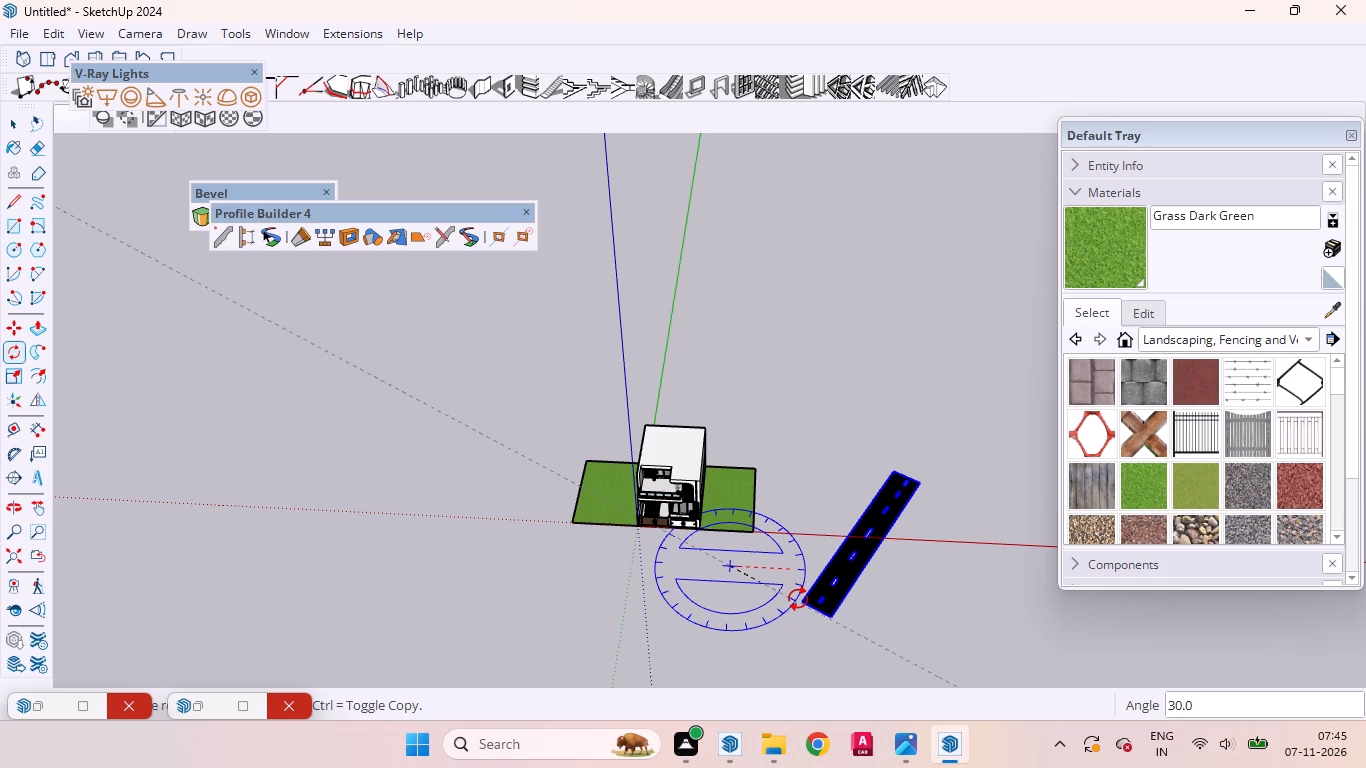
pyautogui.write('90')
pyautogui.press('Return')
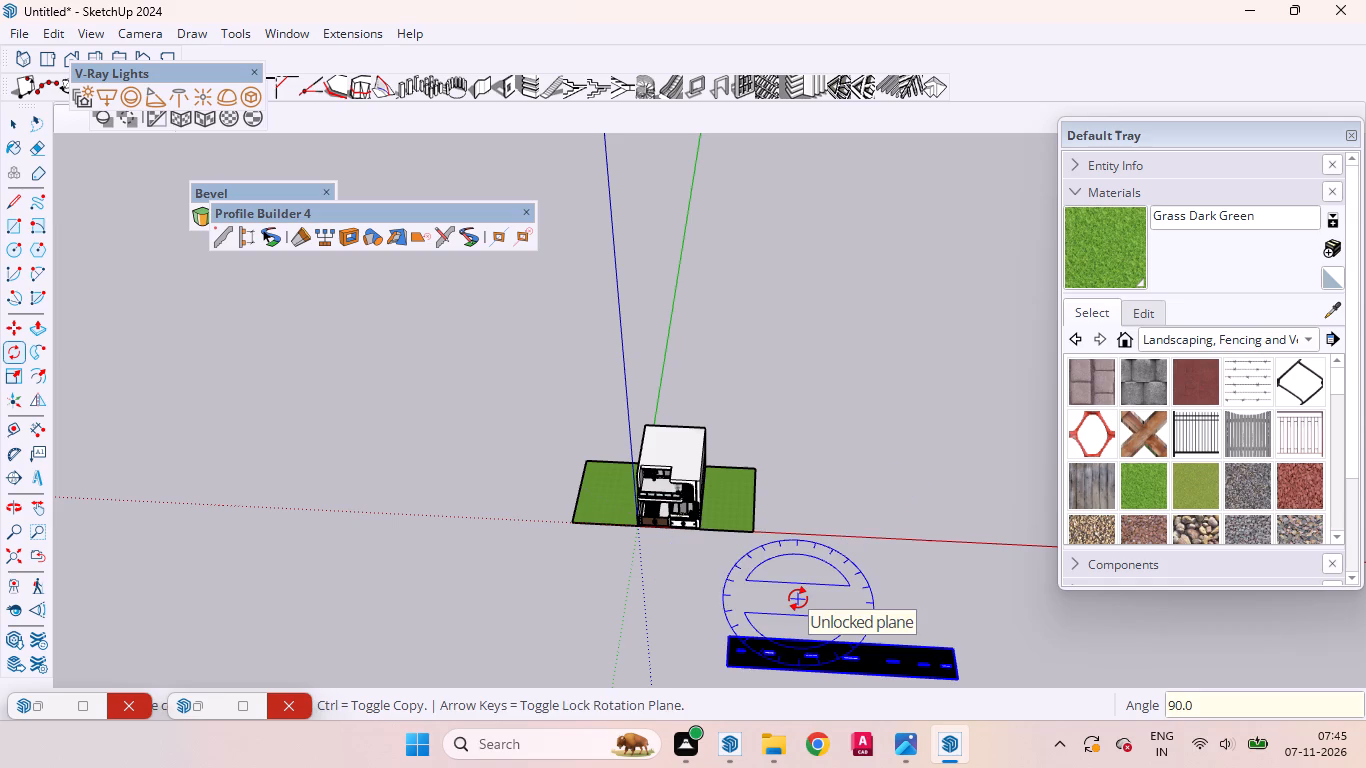
# Move the road by its near corner onto the front outer corner of the lawn on the dotted red-axis side.
pyautogui.press('space')
pyautogui.scroll(-9, 798, 599)
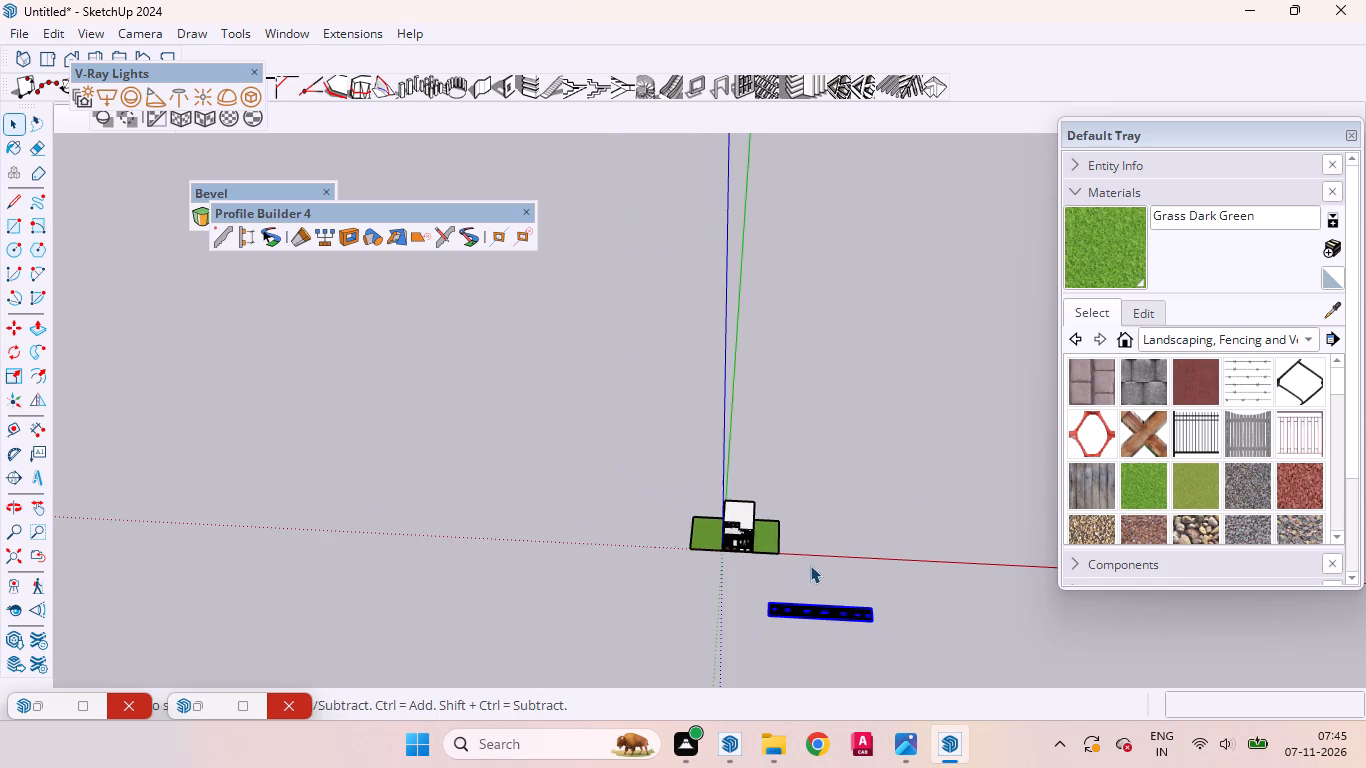
pyautogui.click(16, 334)
pyautogui.scroll(12, 831, 647)
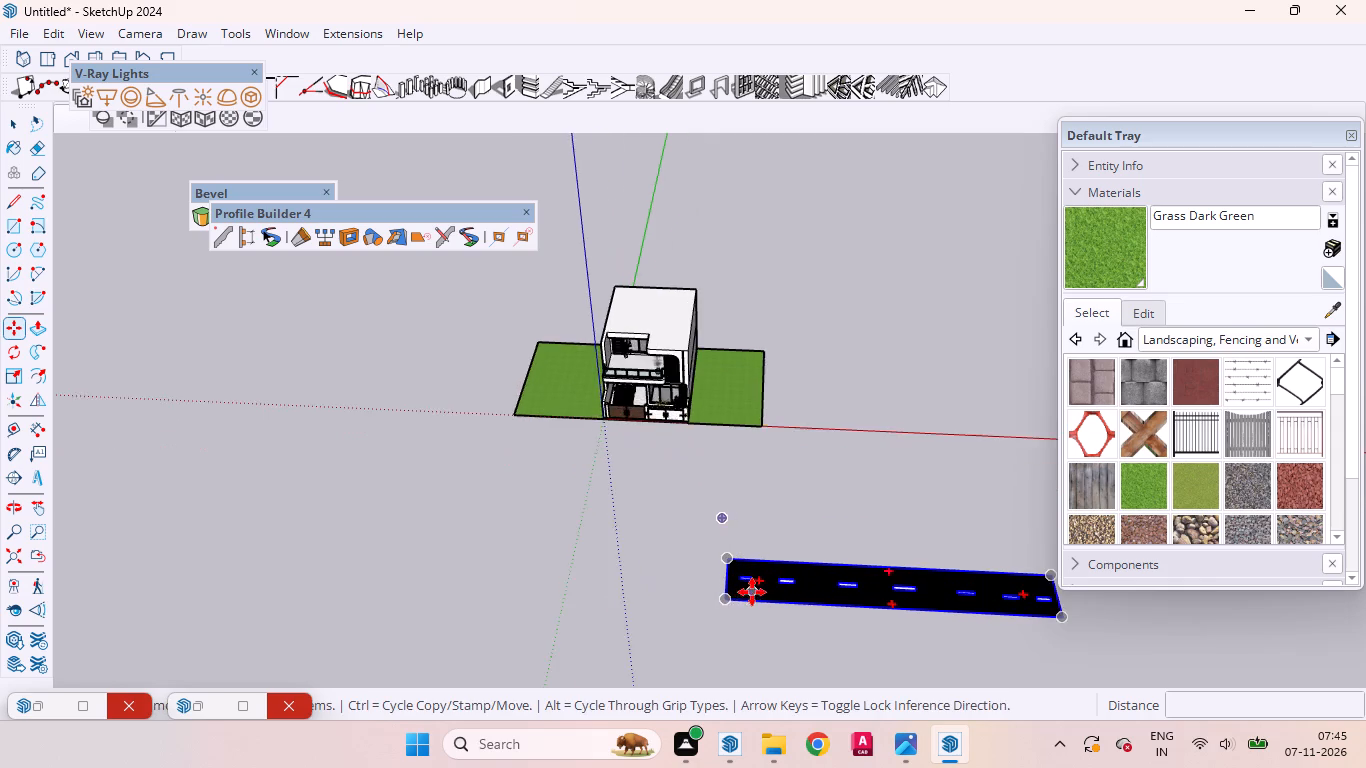
pyautogui.scroll(3, 752, 592)
pyautogui.scroll(-1, 752, 592)
pyautogui.scroll(2, 752, 592)
pyautogui.scroll(6, 708, 488)
pyautogui.scroll(-2, 712, 497)
pyautogui.scroll(3, 712, 497)
pyautogui.scroll(-4, 738, 512)
pyautogui.scroll(2, 739, 504)
pyautogui.scroll(-1, 739, 503)
pyautogui.moveTo(786, 613); pyautogui.dragTo(1088, 606, button='middle')
pyautogui.scroll(-3, 781, 584)
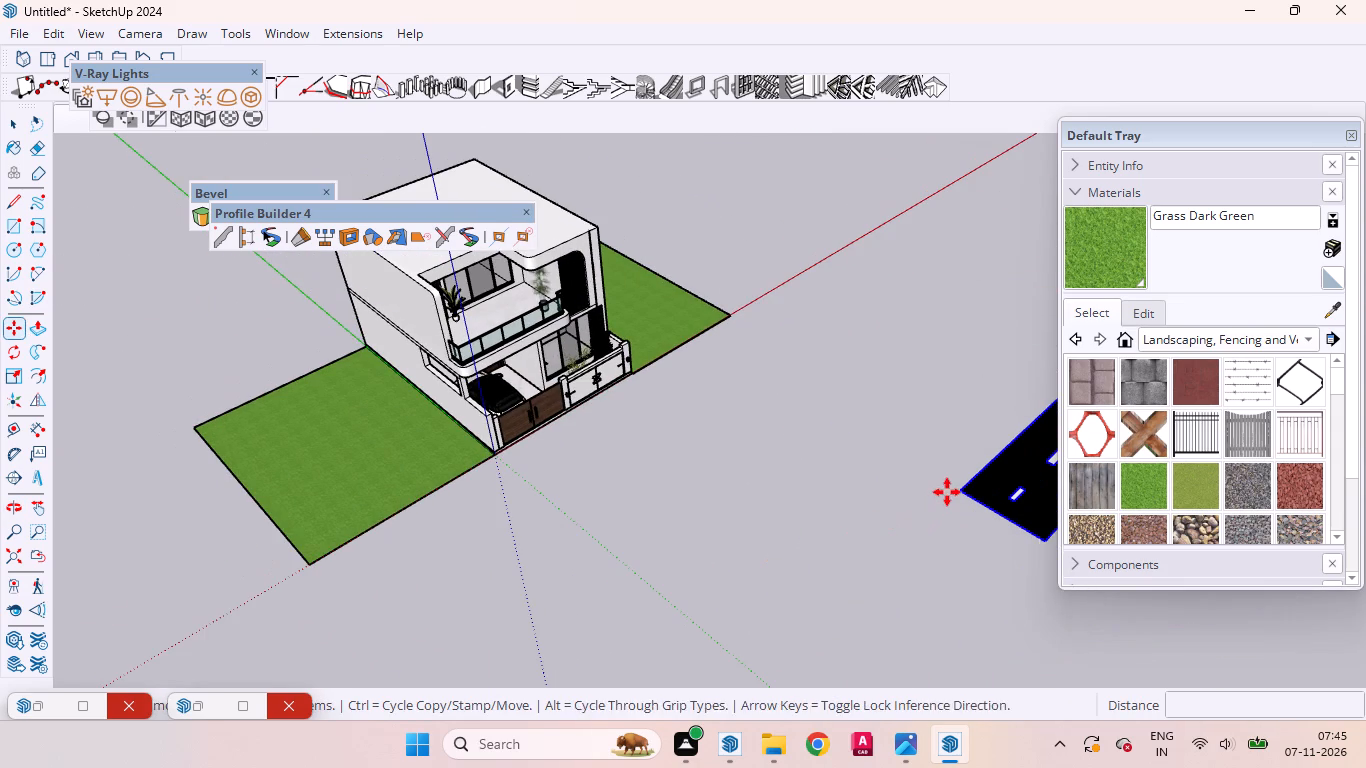
pyautogui.click(958, 489)
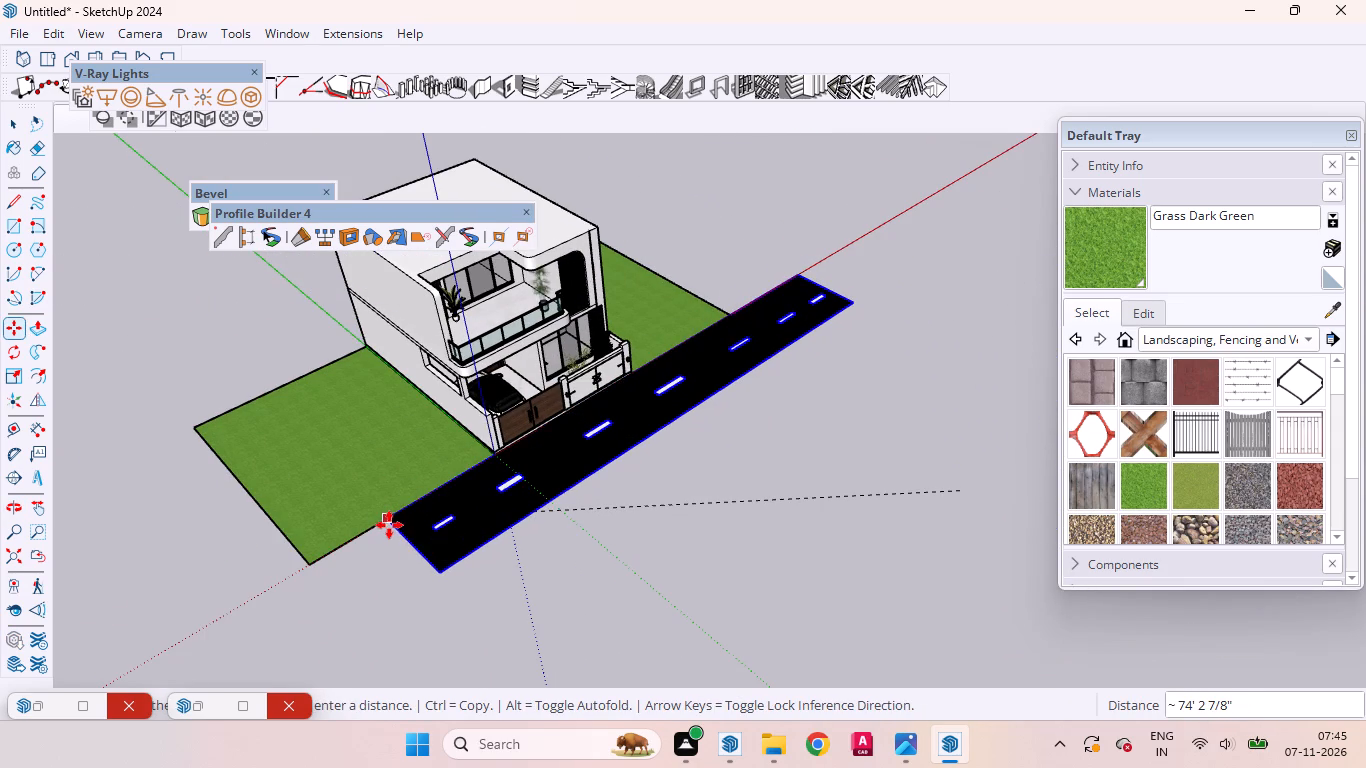
pyautogui.click(315, 561)
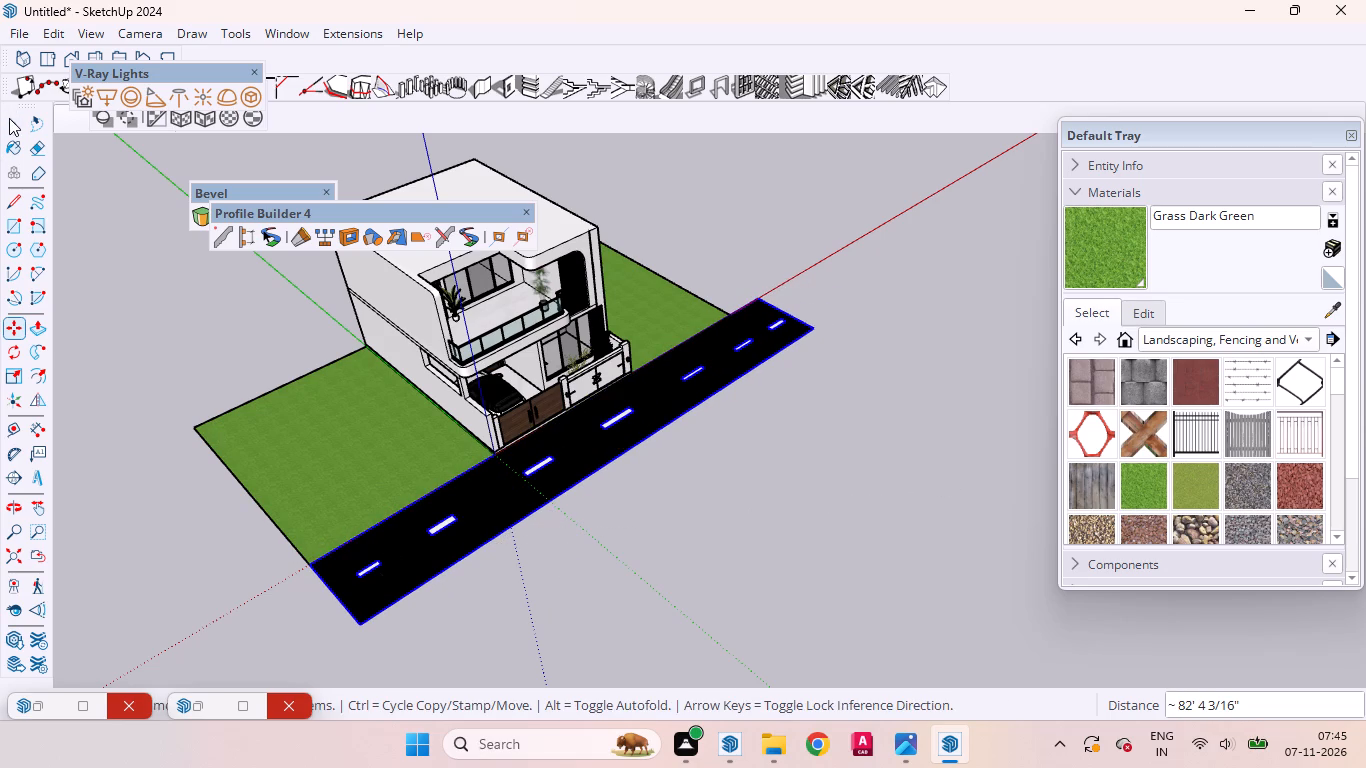
pyautogui.click(10, 120)
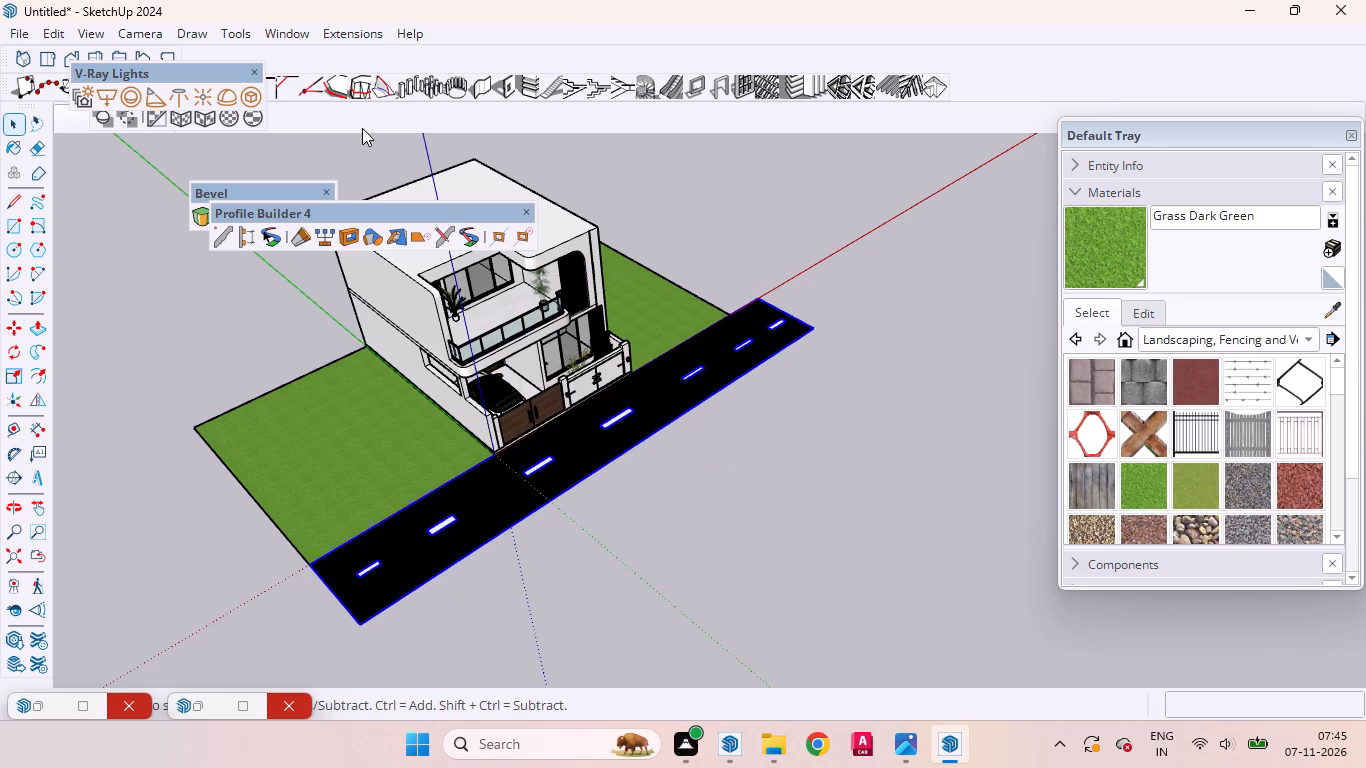
# Clear the floating V-Ray Lights palette away from the scene tabs and check the house front in Scene 1.
pyautogui.moveTo(180, 73); pyautogui.dragTo(350, 99)
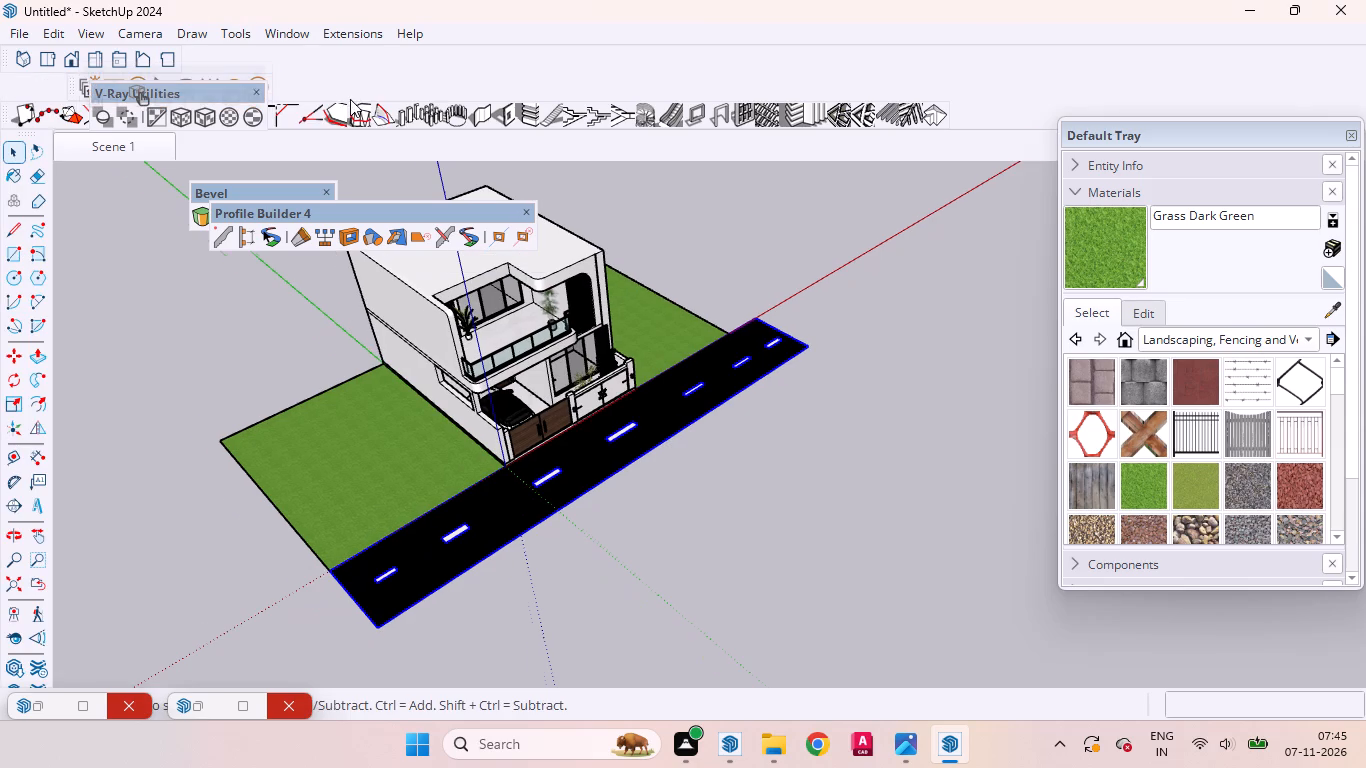
pyautogui.moveTo(350, 99); pyautogui.dragTo(484, 112)
pyautogui.click(148, 147)
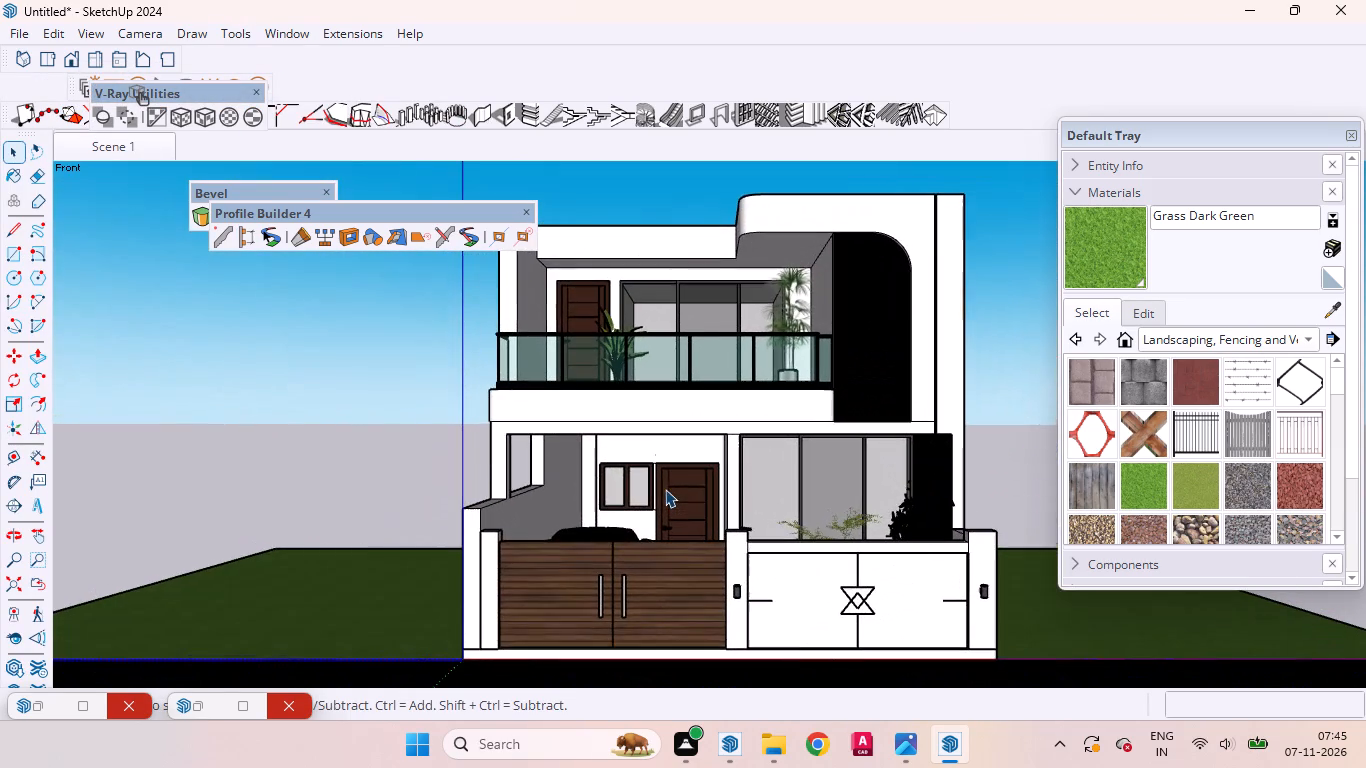
pyautogui.click(289, 415)
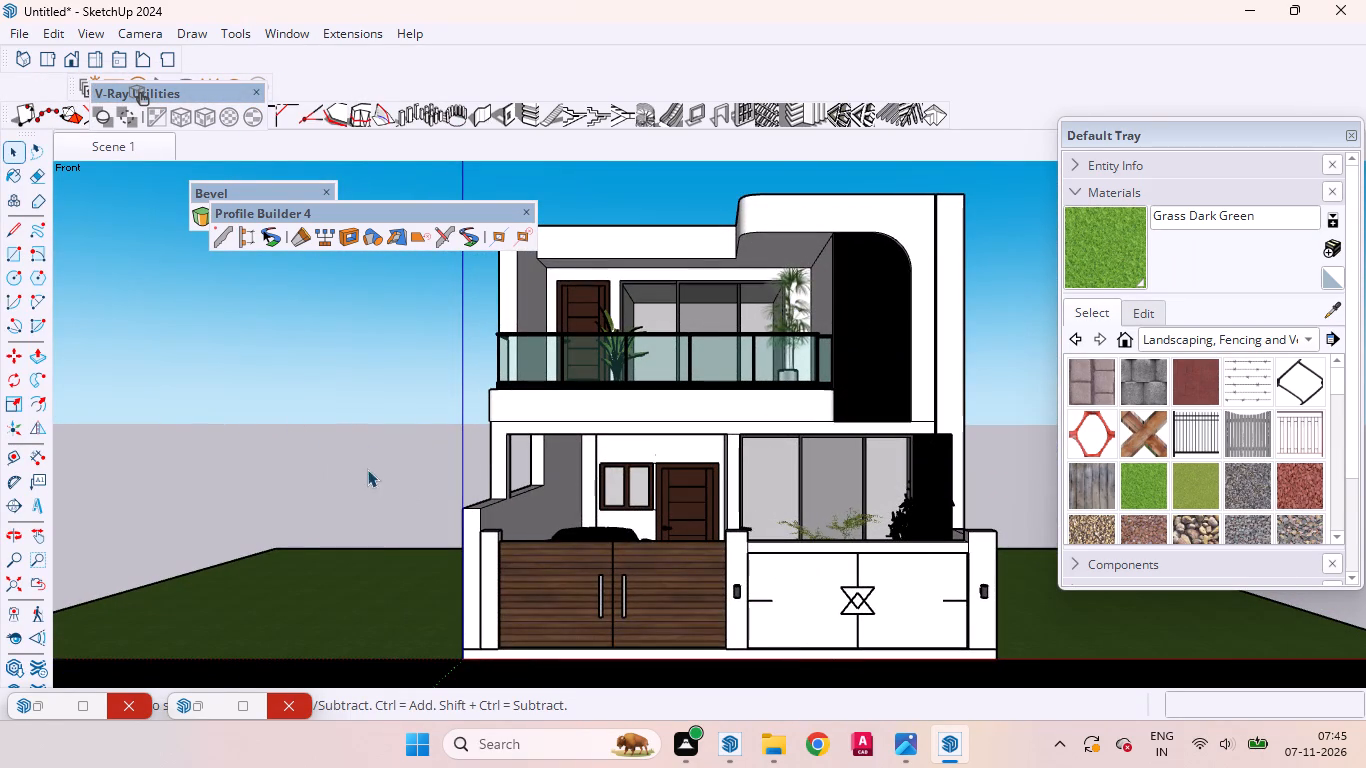
pyautogui.scroll(-1, 769, 529)
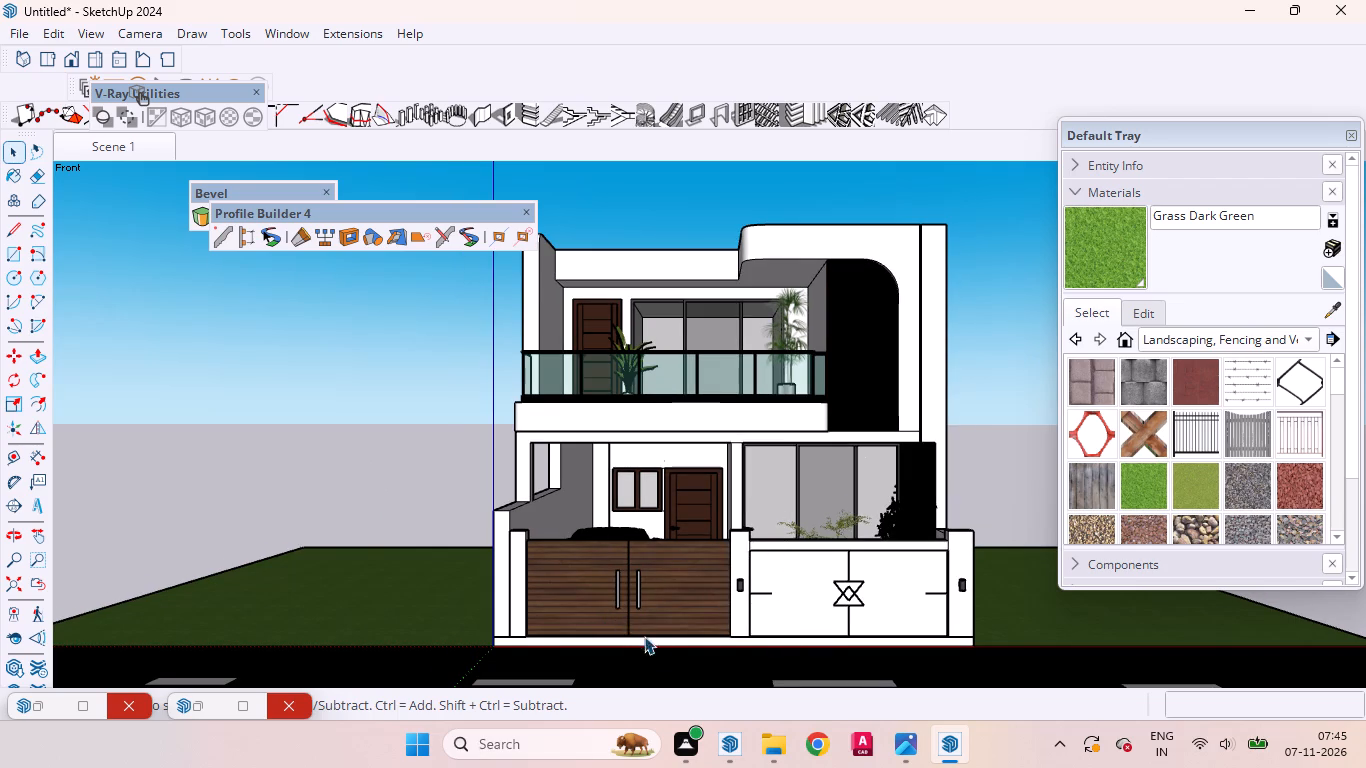
# Move the road about 4' away from the lawn and house front along the green axis.
pyautogui.moveTo(677, 656); pyautogui.dragTo(1053, 678, button='middle')
pyautogui.scroll(-6, 740, 466)
pyautogui.scroll(3, 844, 548)
pyautogui.moveTo(867, 622); pyautogui.dragTo(878, 686, button='middle')
pyautogui.scroll(-10, 797, 538)
pyautogui.scroll(6, 804, 566)
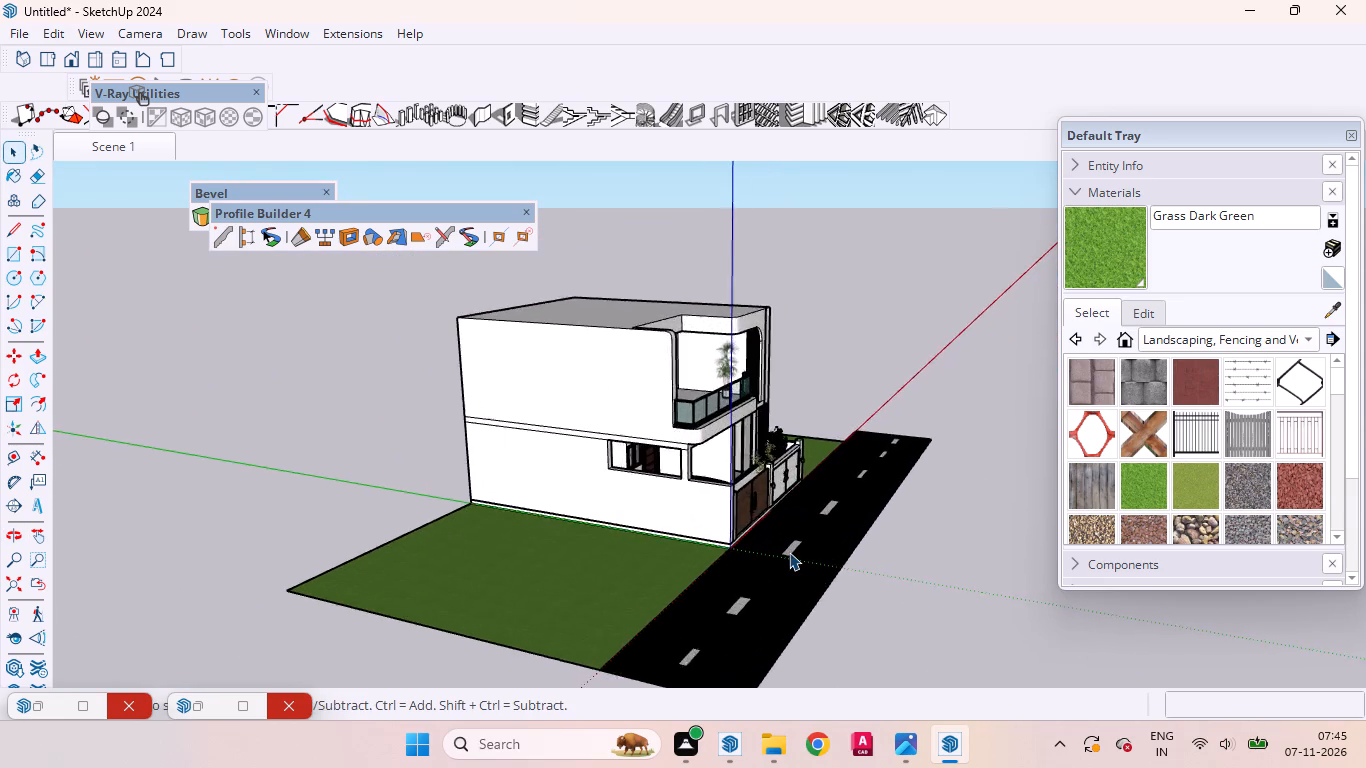
pyautogui.scroll(5, 789, 552)
pyautogui.click(715, 581)
pyautogui.scroll(-9, 837, 477)
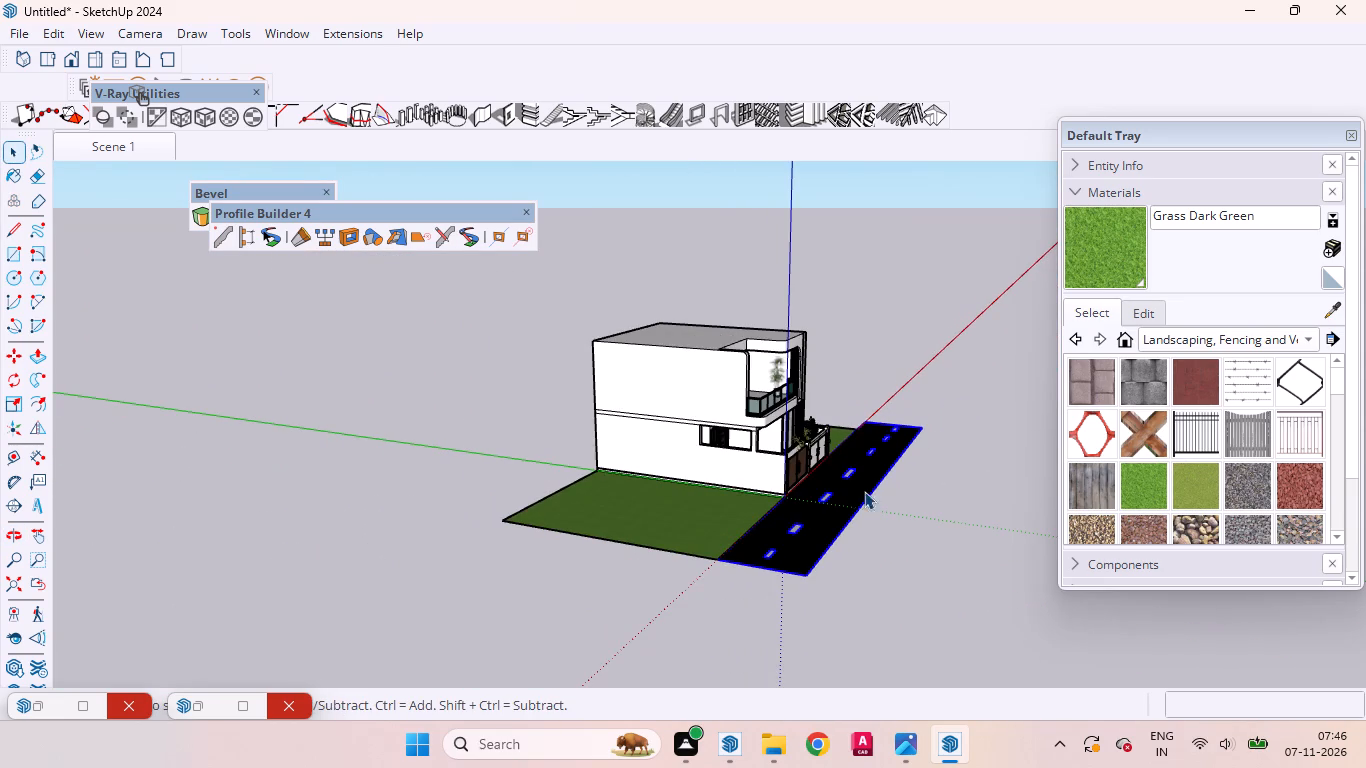
pyautogui.click(5, 353)
pyautogui.scroll(5, 846, 608)
pyautogui.moveTo(683, 596); pyautogui.dragTo(769, 649, button='middle')
pyautogui.click(769, 645)
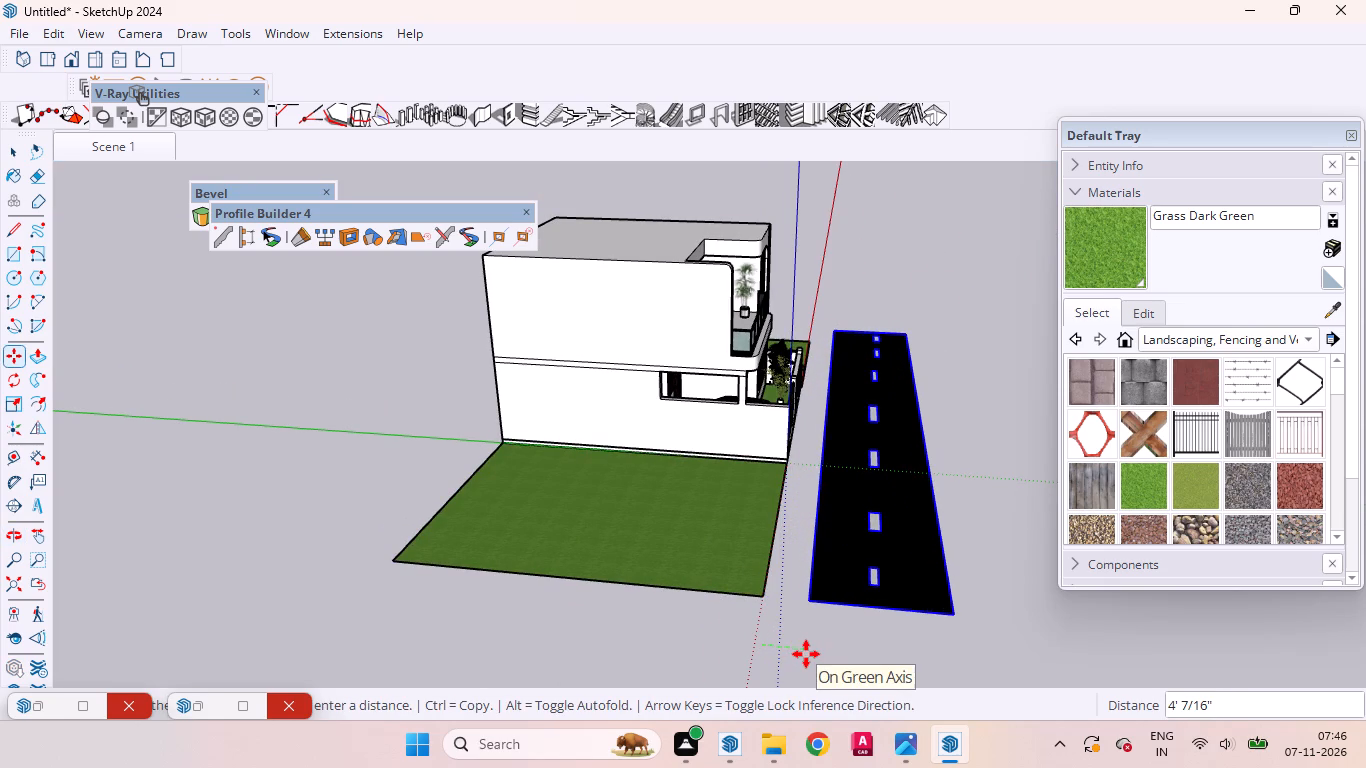
pyautogui.click(806, 654)
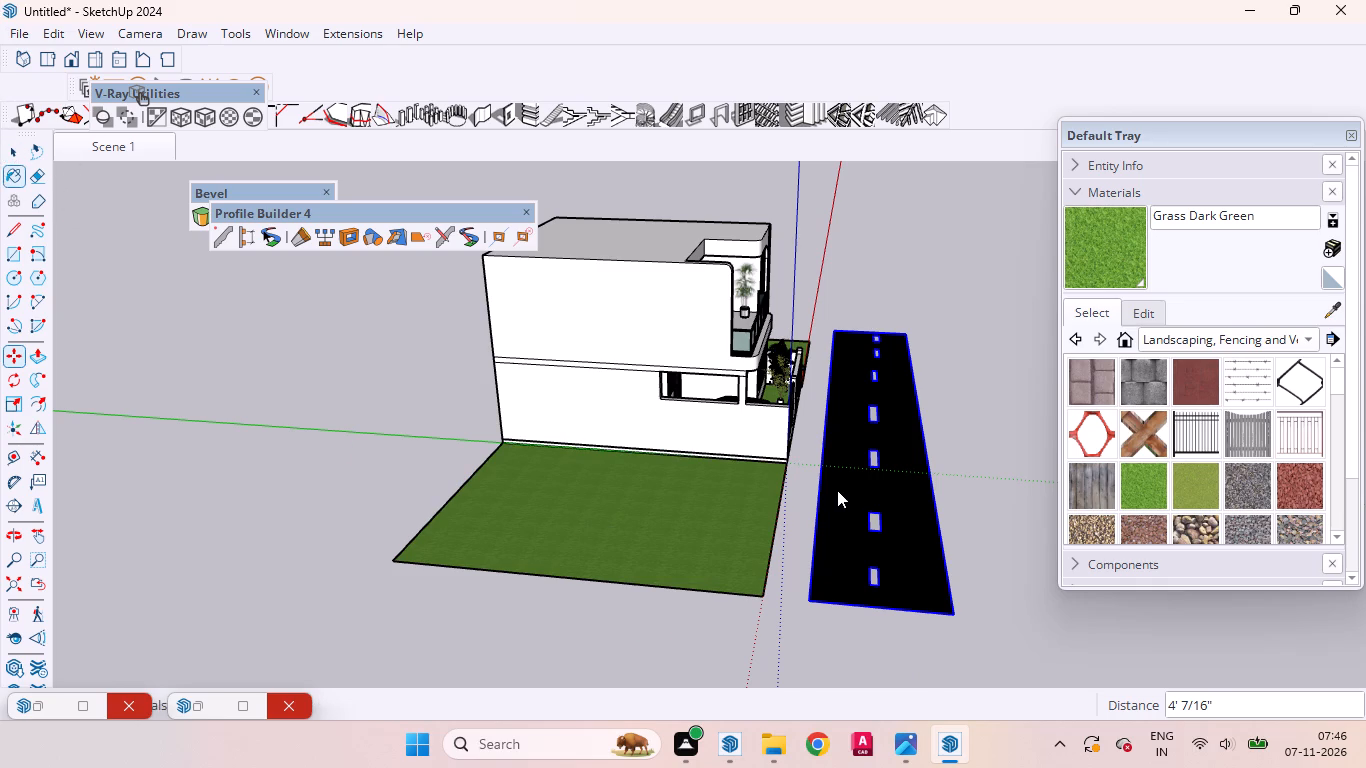
# Inside the house base group, draw a triangular ramp profile at the front corner, about 3' 2" along the green axis, closing at the plinth top.
pyautogui.click(22, 155)
pyautogui.scroll(7, 843, 384)
pyautogui.scroll(5, 746, 486)
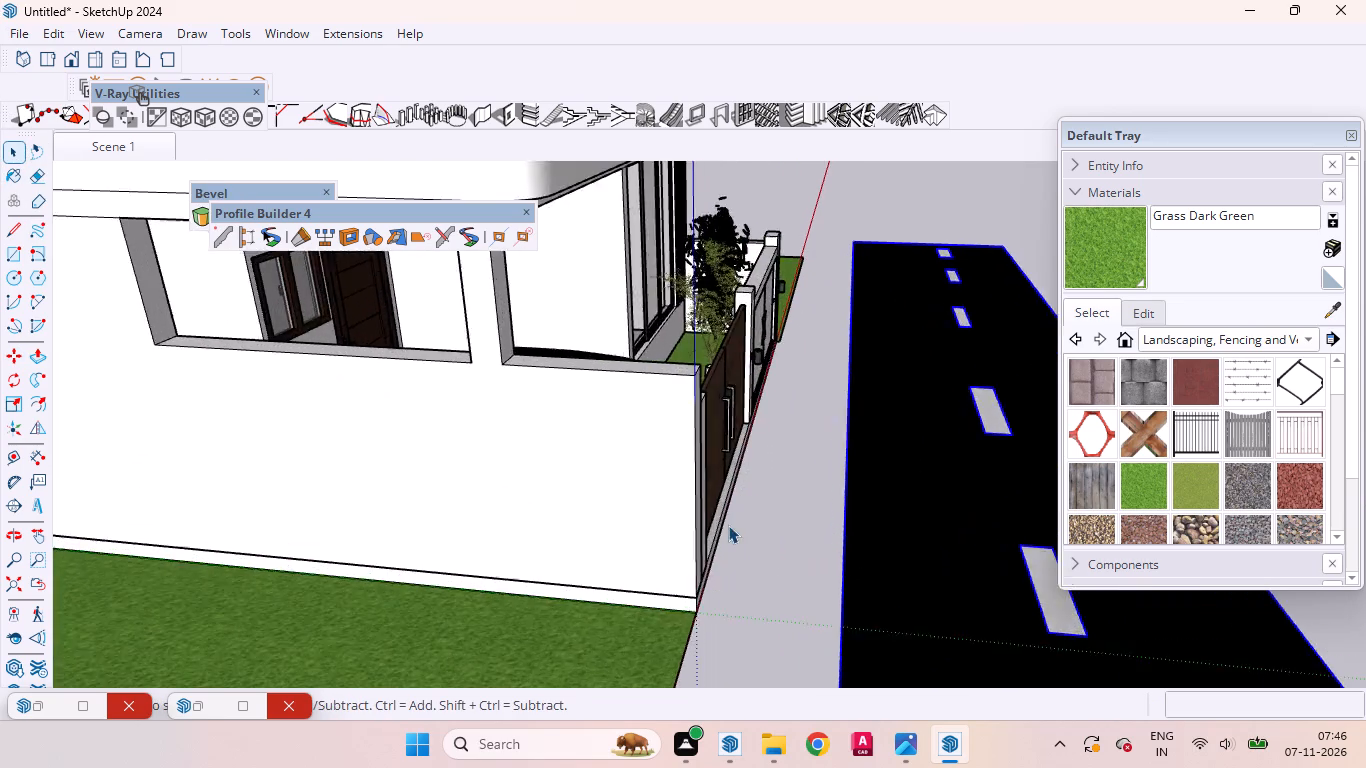
pyautogui.scroll(2, 728, 525)
pyautogui.moveTo(706, 554); pyautogui.dragTo(585, 529, button='middle')
pyautogui.scroll(3, 612, 511)
pyautogui.doubleClick(586, 495)
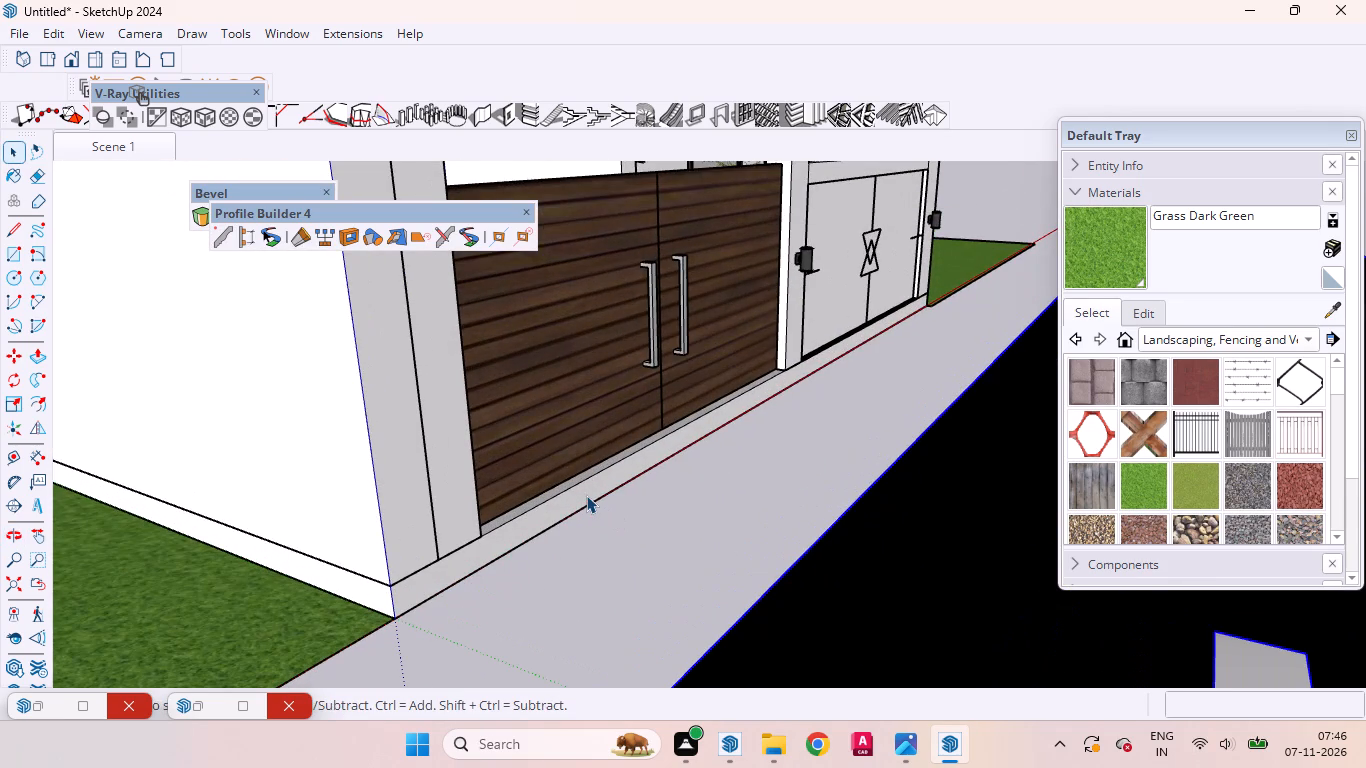
pyautogui.click(586, 498)
pyautogui.scroll(-3, 831, 457)
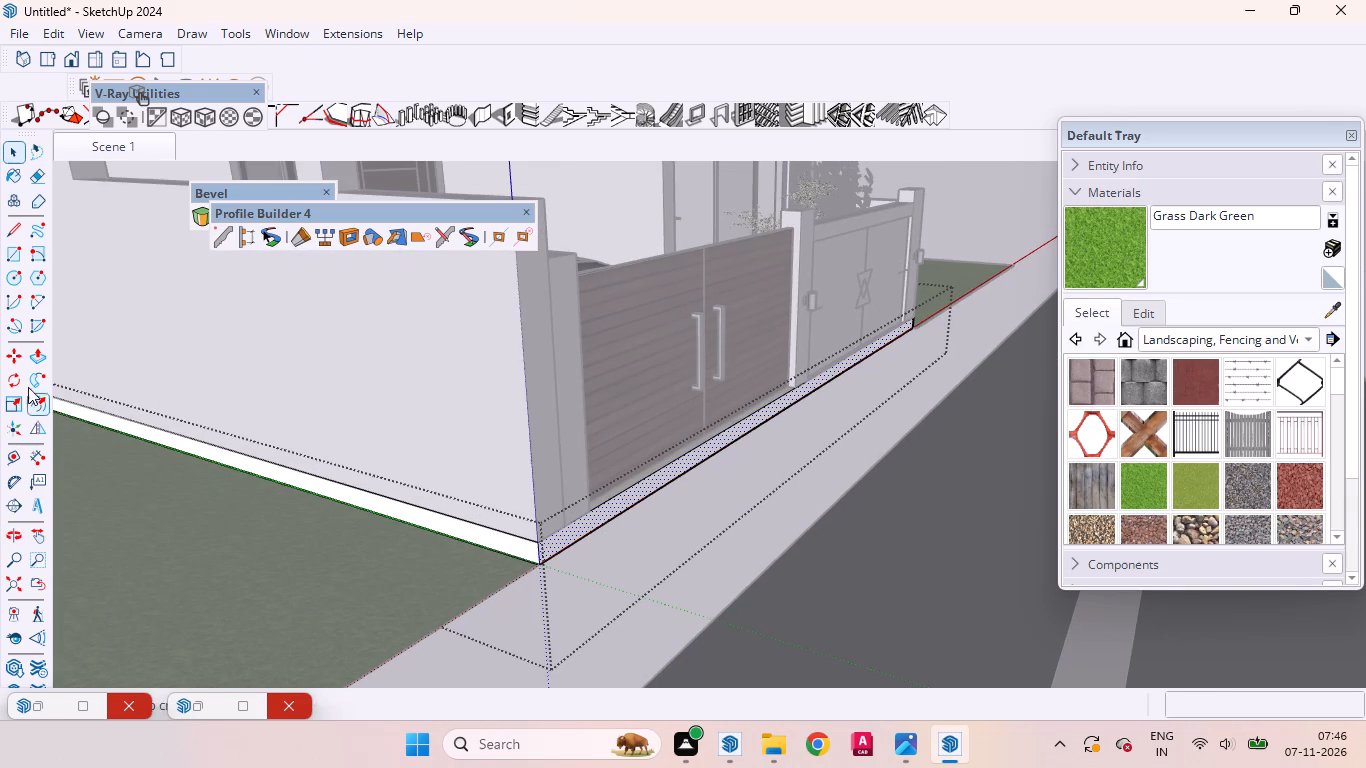
pyautogui.click(16, 233)
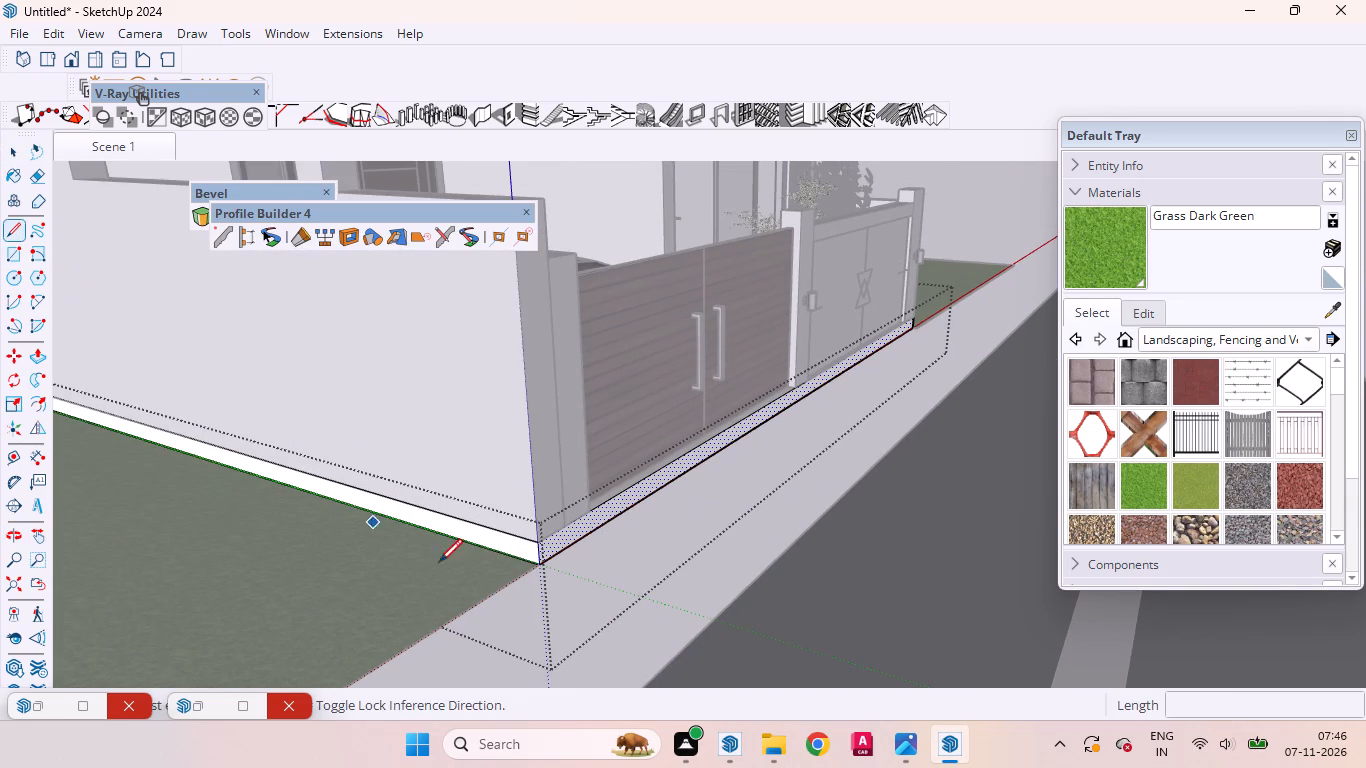
pyautogui.scroll(6, 529, 572)
pyautogui.moveTo(582, 600); pyautogui.dragTo(675, 595, button='middle')
pyautogui.click(761, 553)
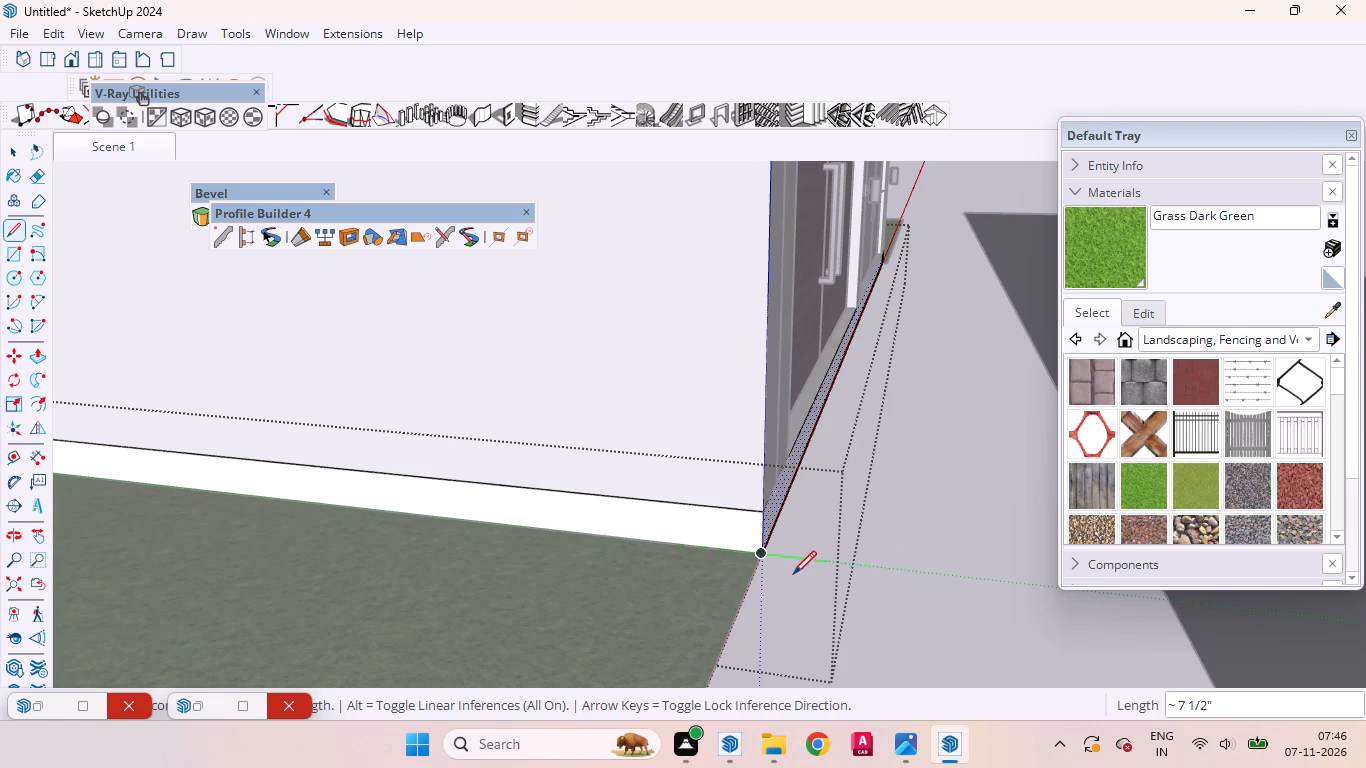
pyautogui.scroll(-6, 792, 574)
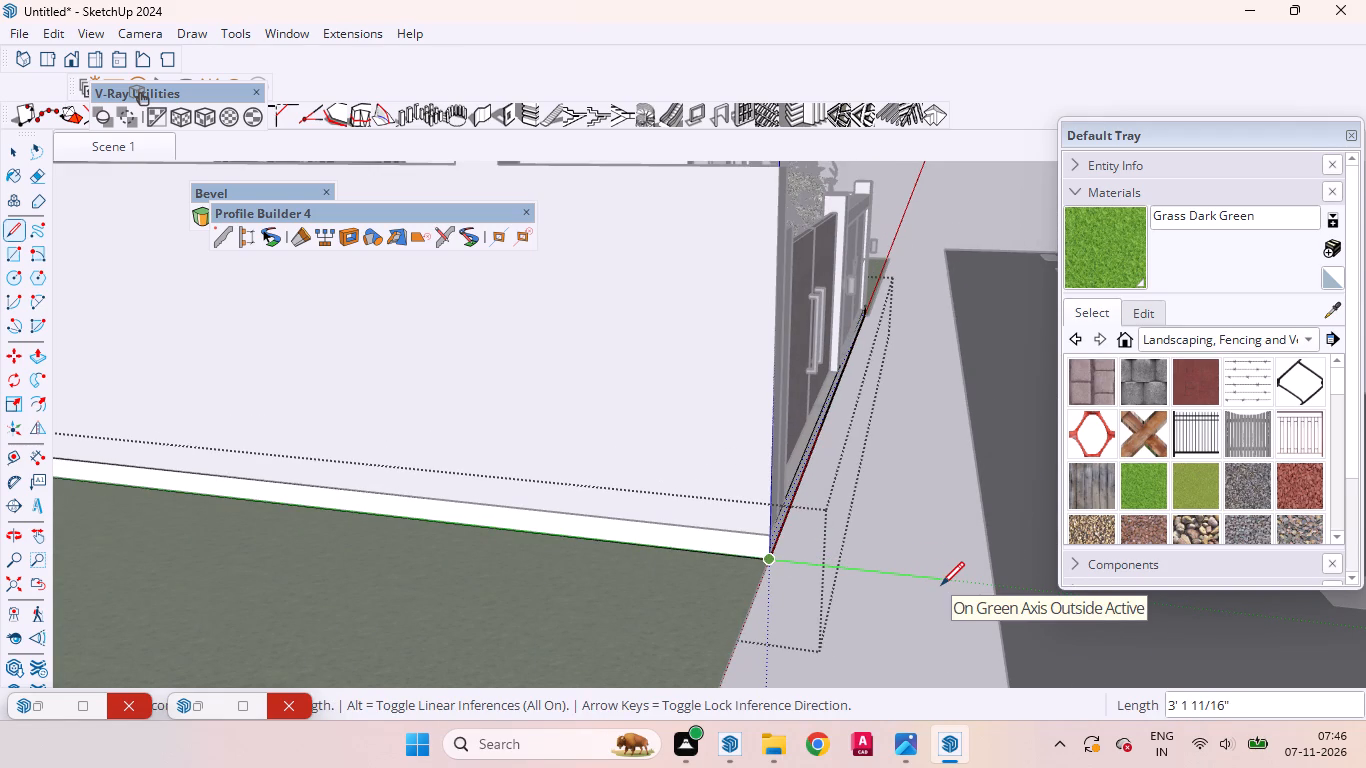
pyautogui.click(941, 585)
pyautogui.scroll(4, 796, 533)
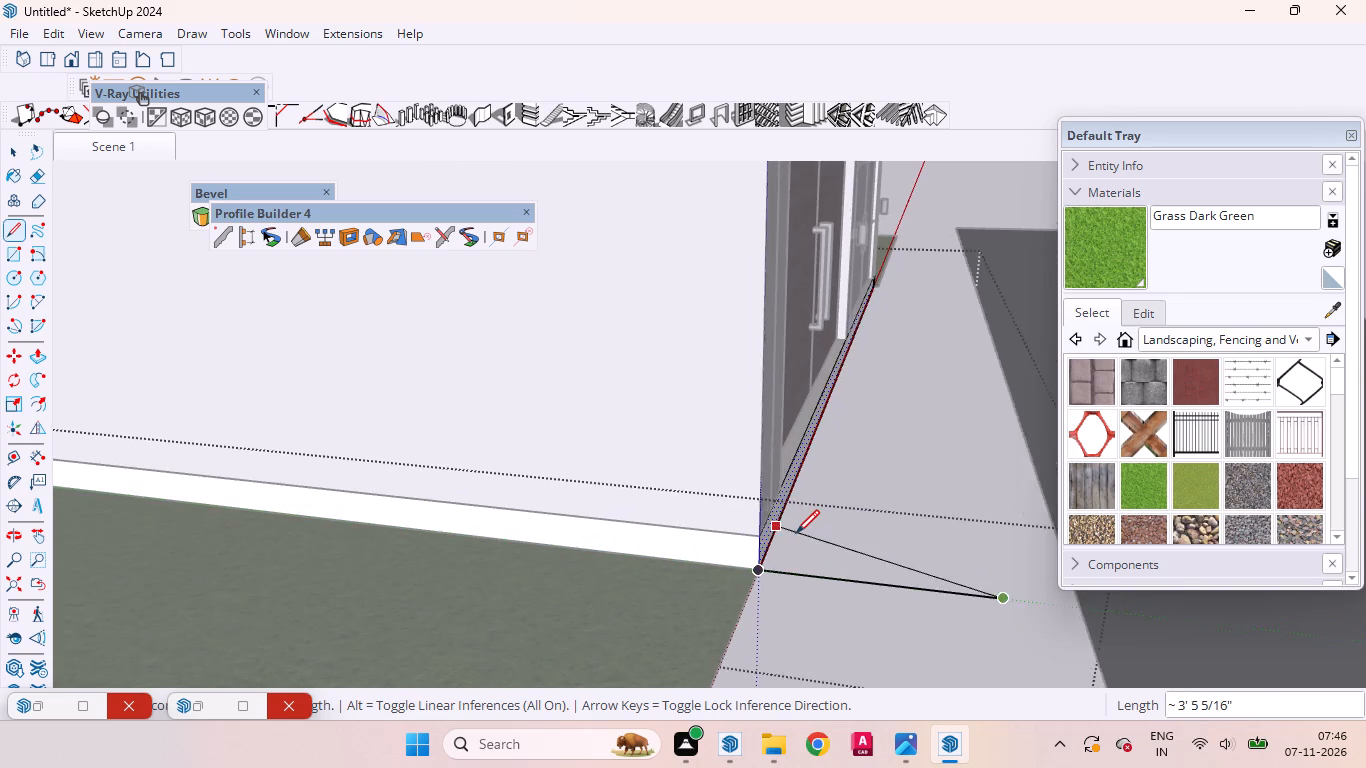
pyautogui.scroll(2, 796, 533)
pyautogui.click(740, 537)
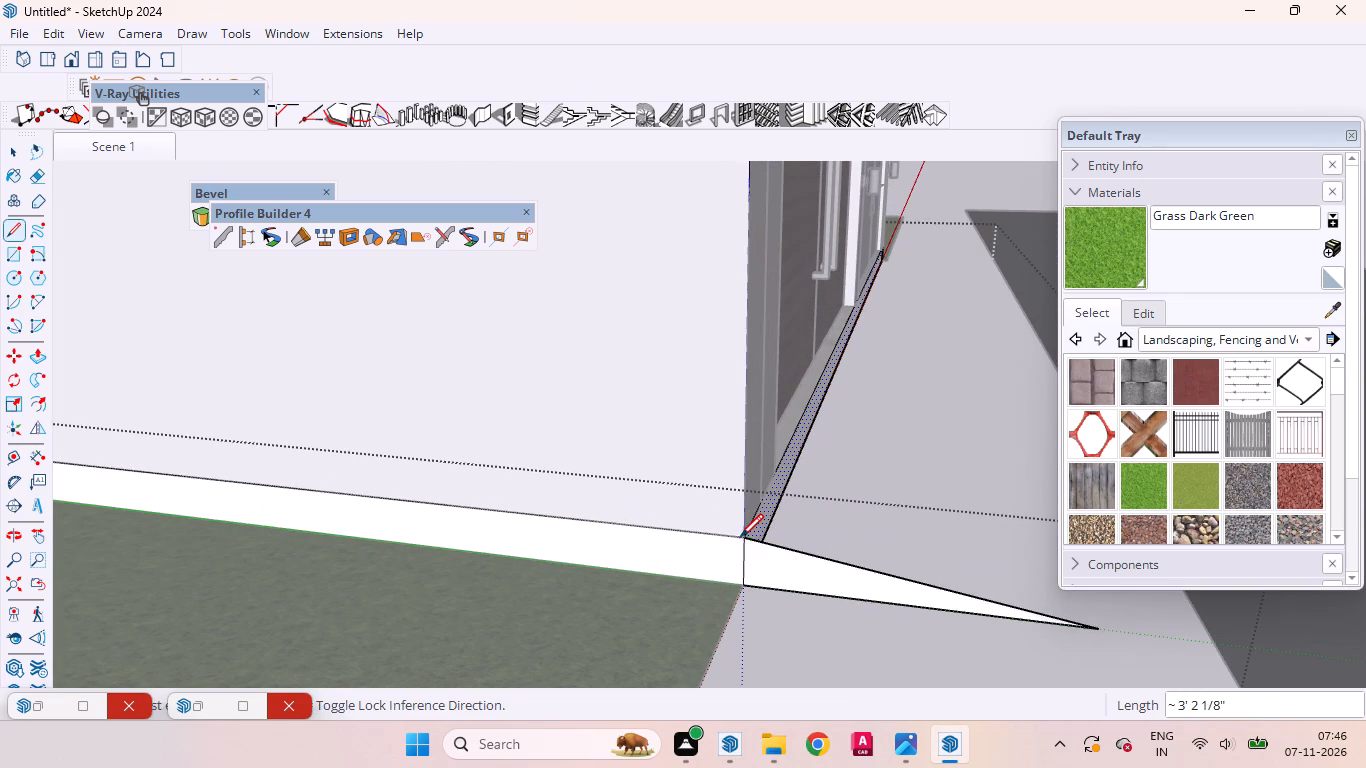
pyautogui.scroll(-14, 848, 622)
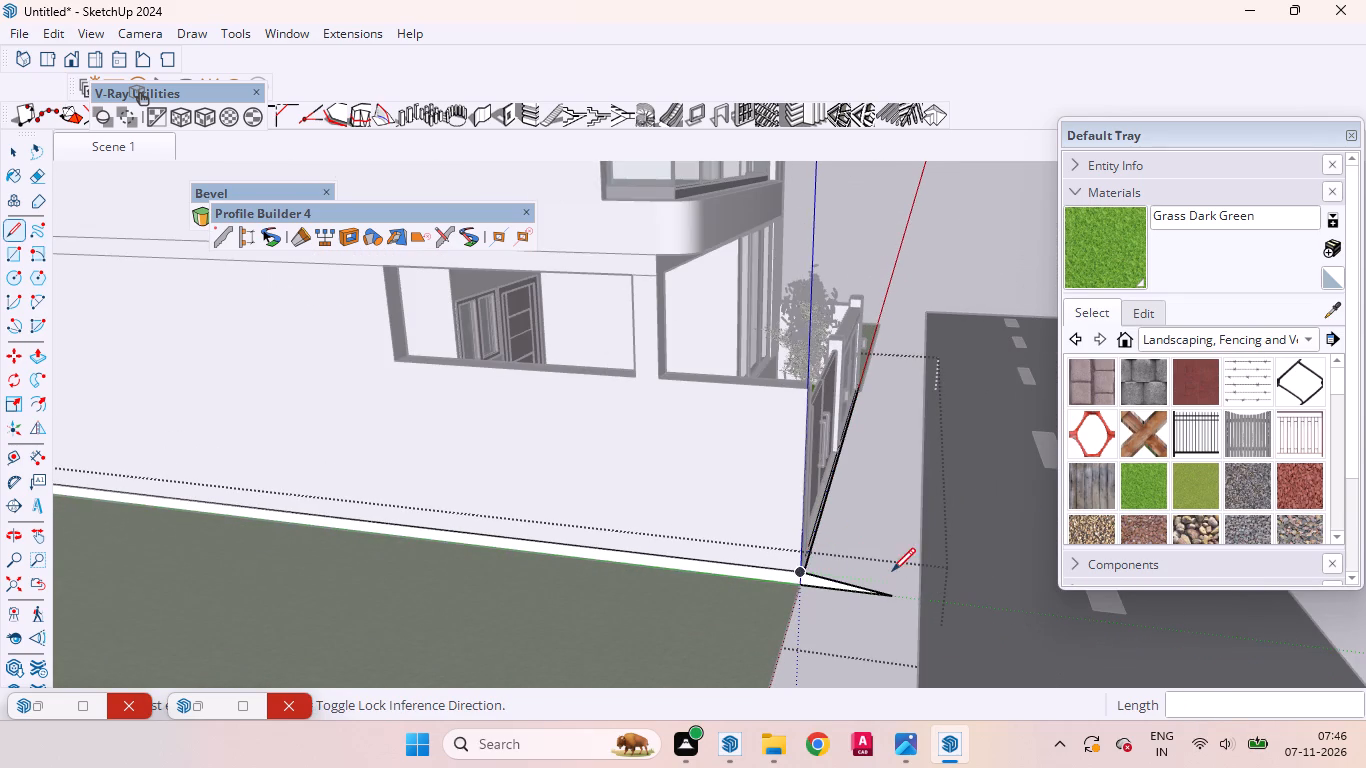
# Push/Pull the triangular profile 25' along the house front to form a ramp before both gates, and leave the group.
pyautogui.click(16, 151)
pyautogui.scroll(14, 866, 574)
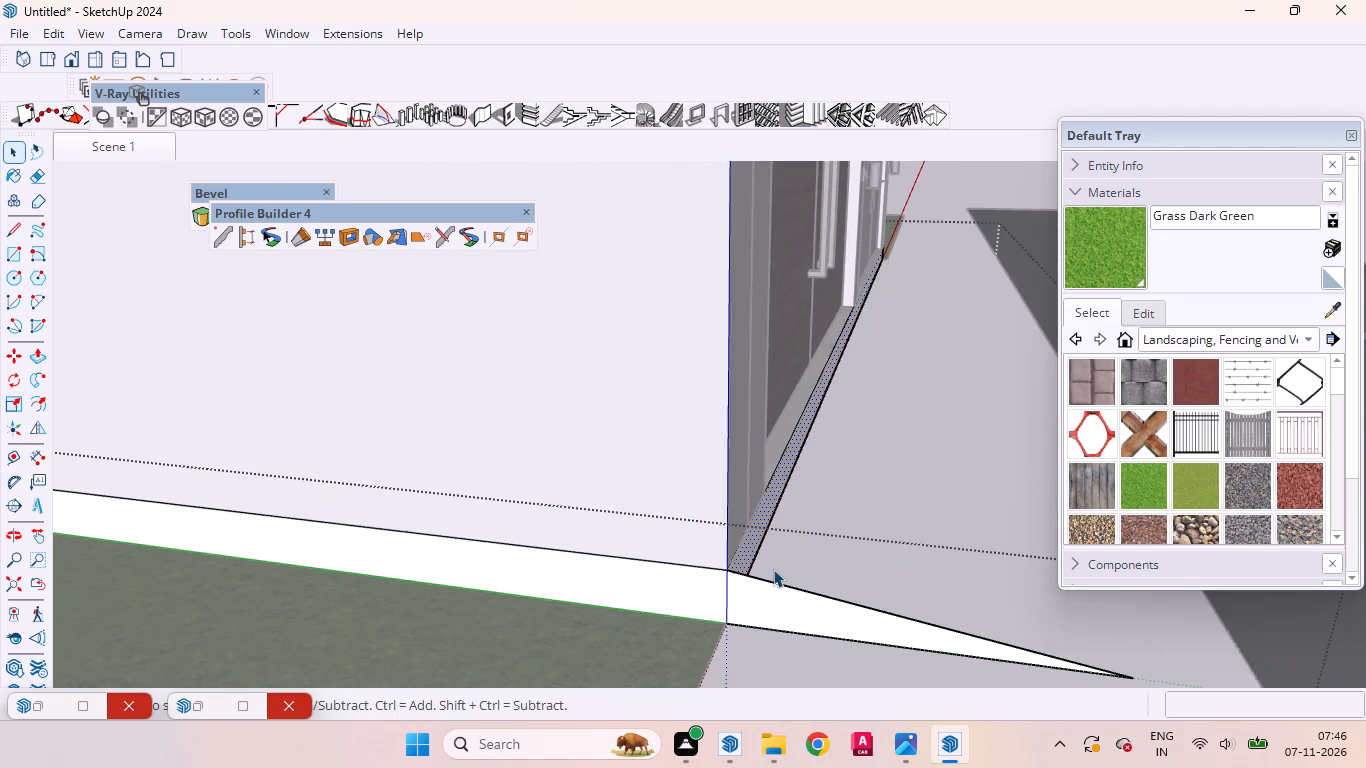
pyautogui.click(769, 604)
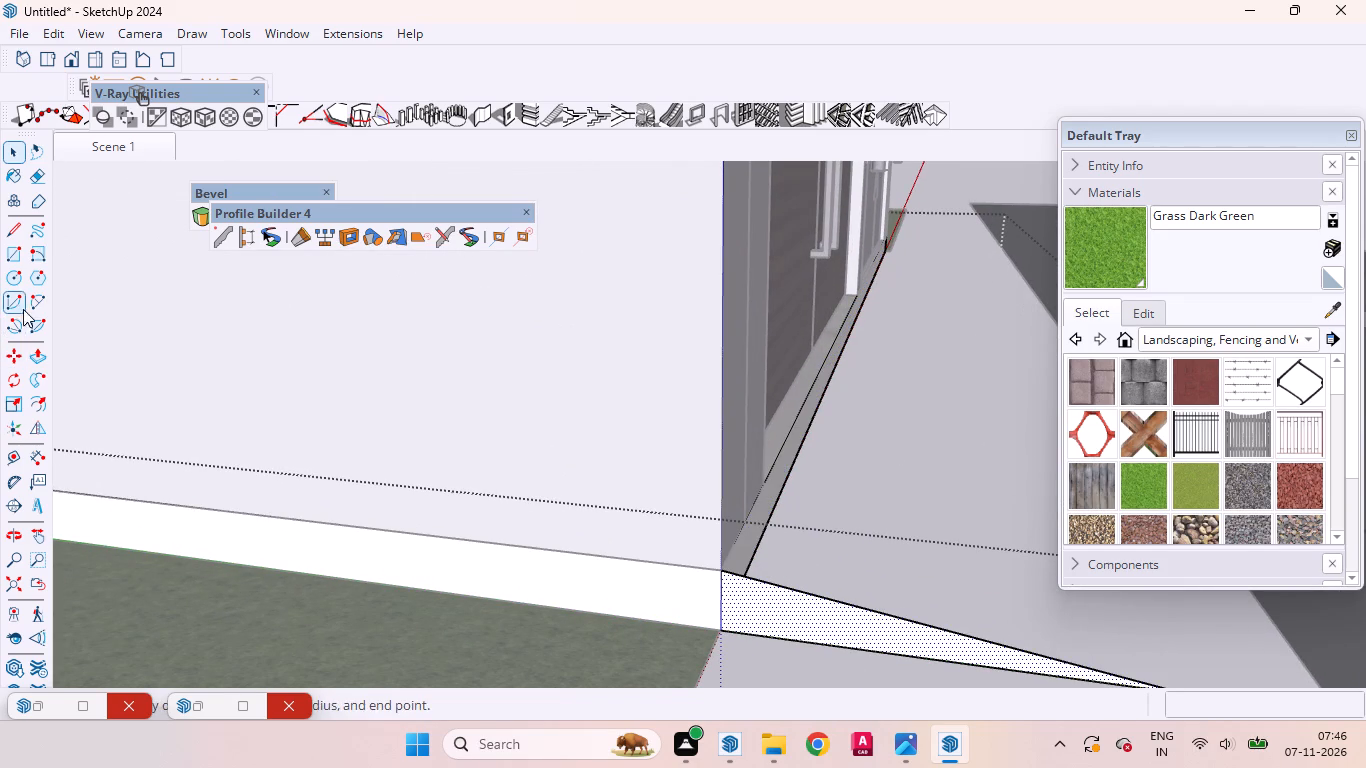
pyautogui.click(33, 359)
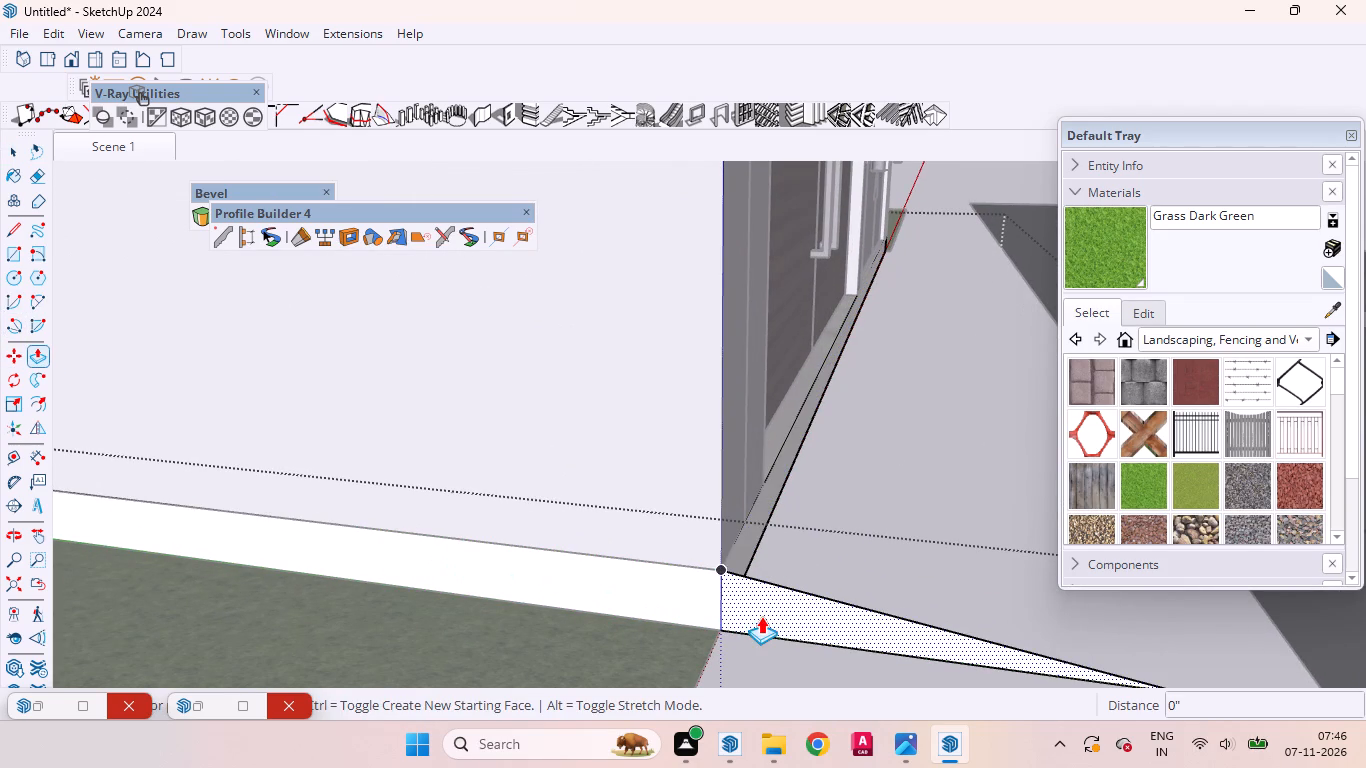
pyautogui.click(762, 616)
pyautogui.scroll(-3, 832, 536)
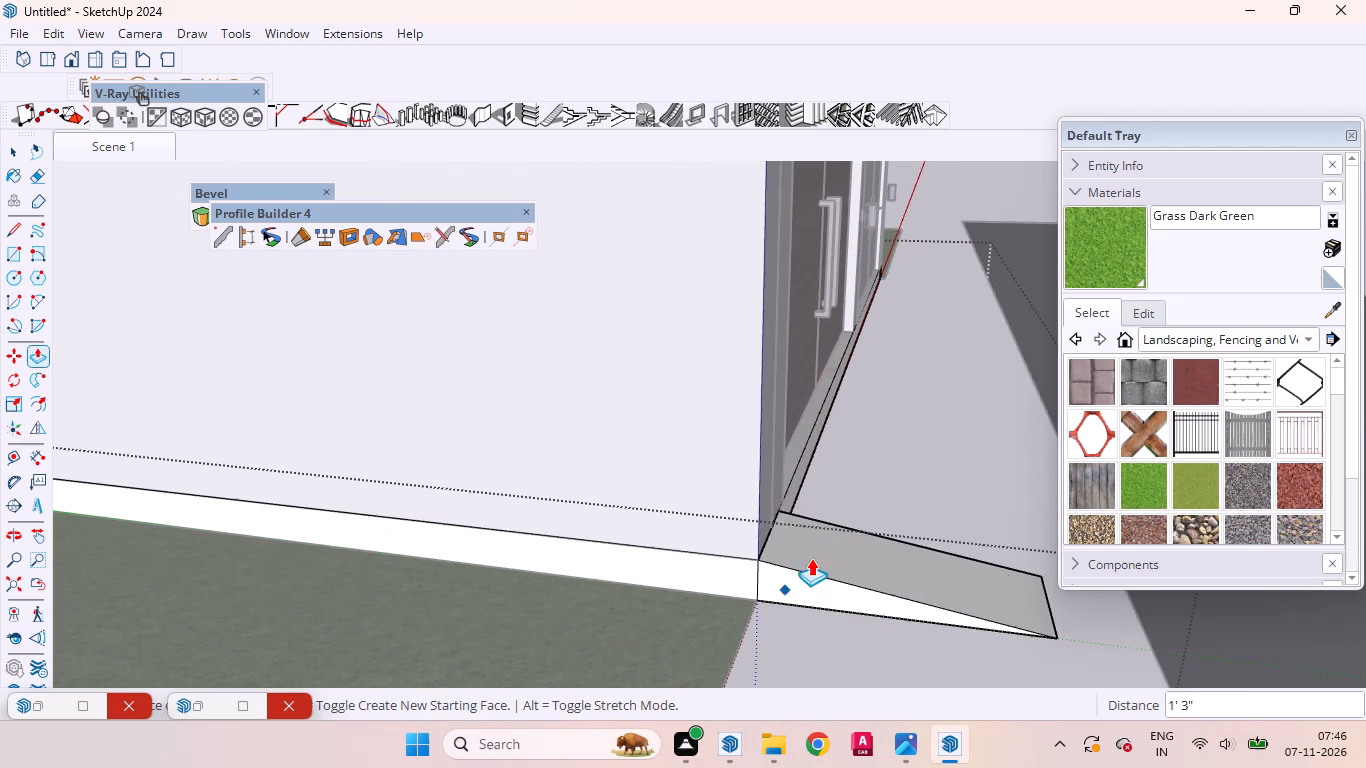
pyautogui.scroll(-6, 811, 558)
pyautogui.moveTo(880, 353); pyautogui.dragTo(612, 393, button='middle')
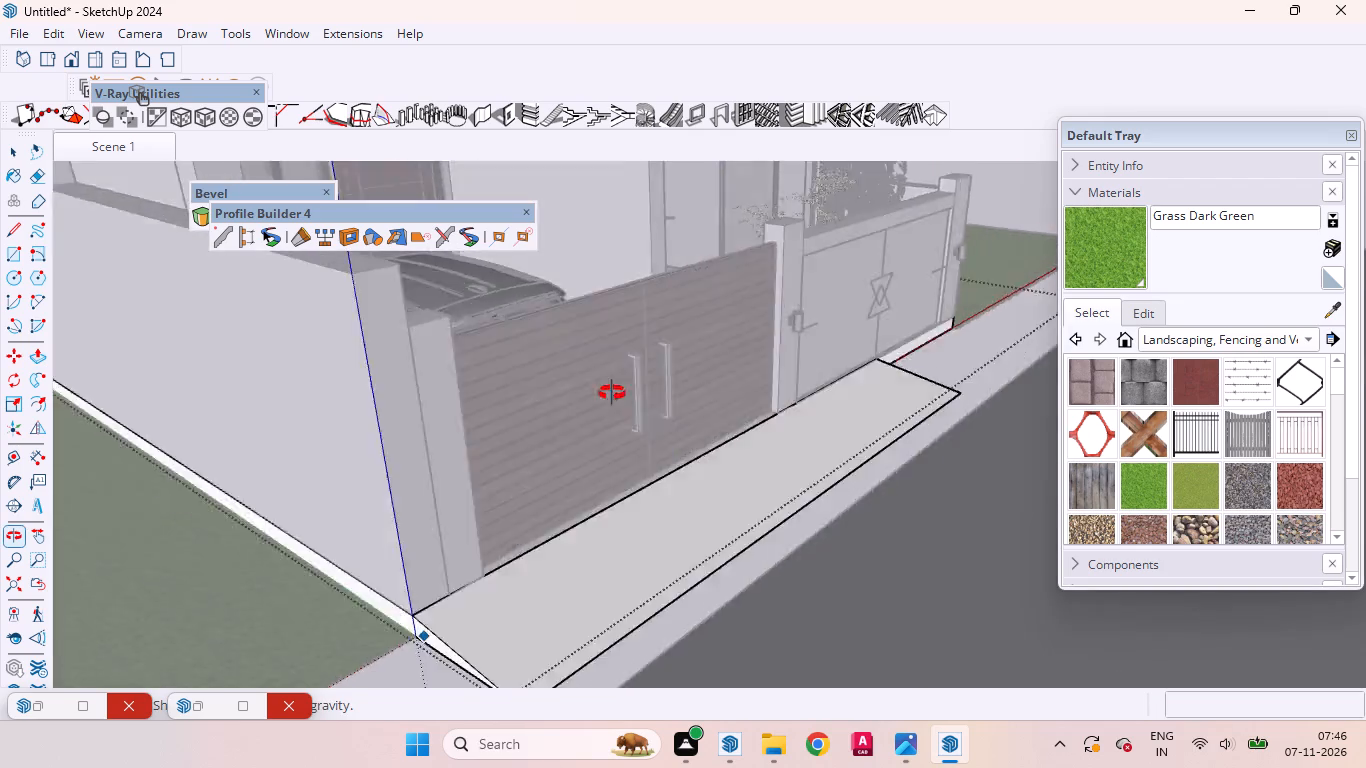
pyautogui.moveTo(612, 393); pyautogui.dragTo(491, 445, button='middle')
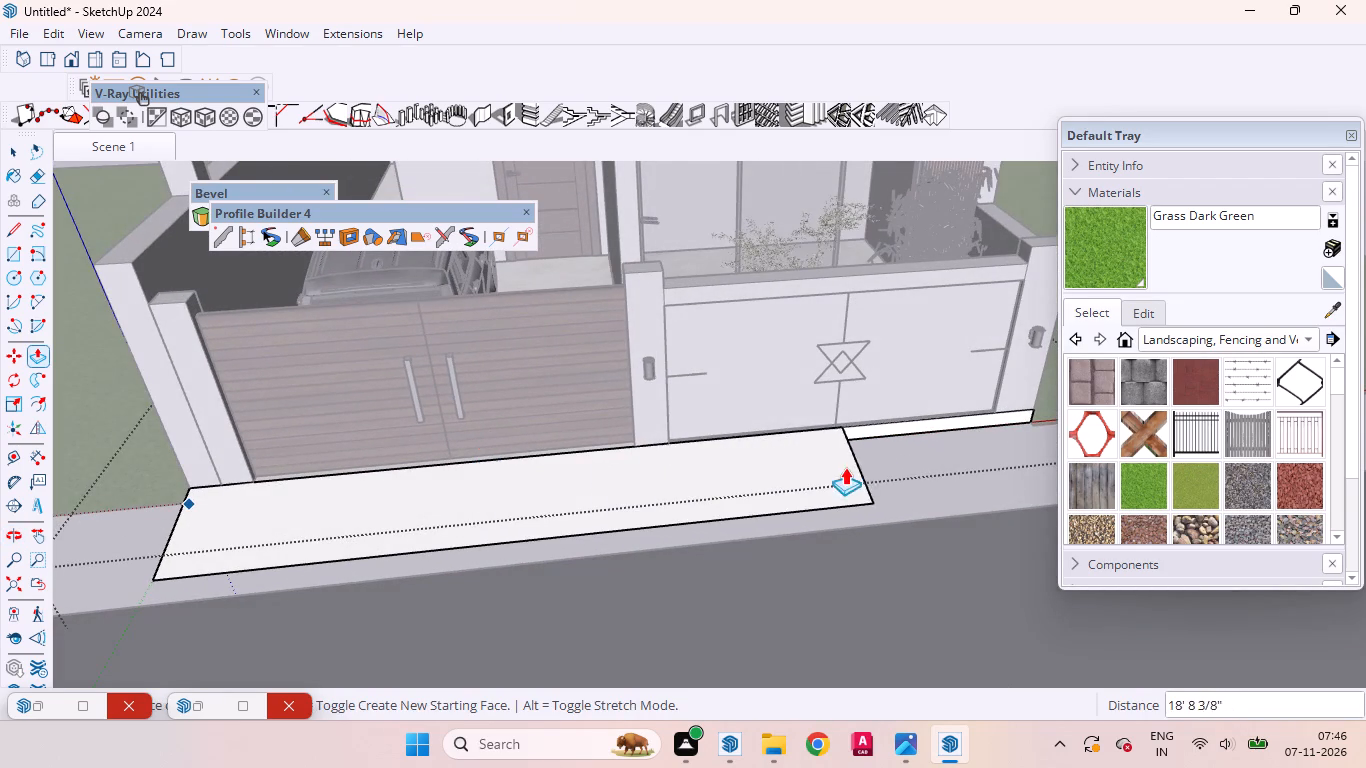
pyautogui.moveTo(839, 468); pyautogui.dragTo(655, 465, button='middle')
pyautogui.scroll(-3, 656, 469)
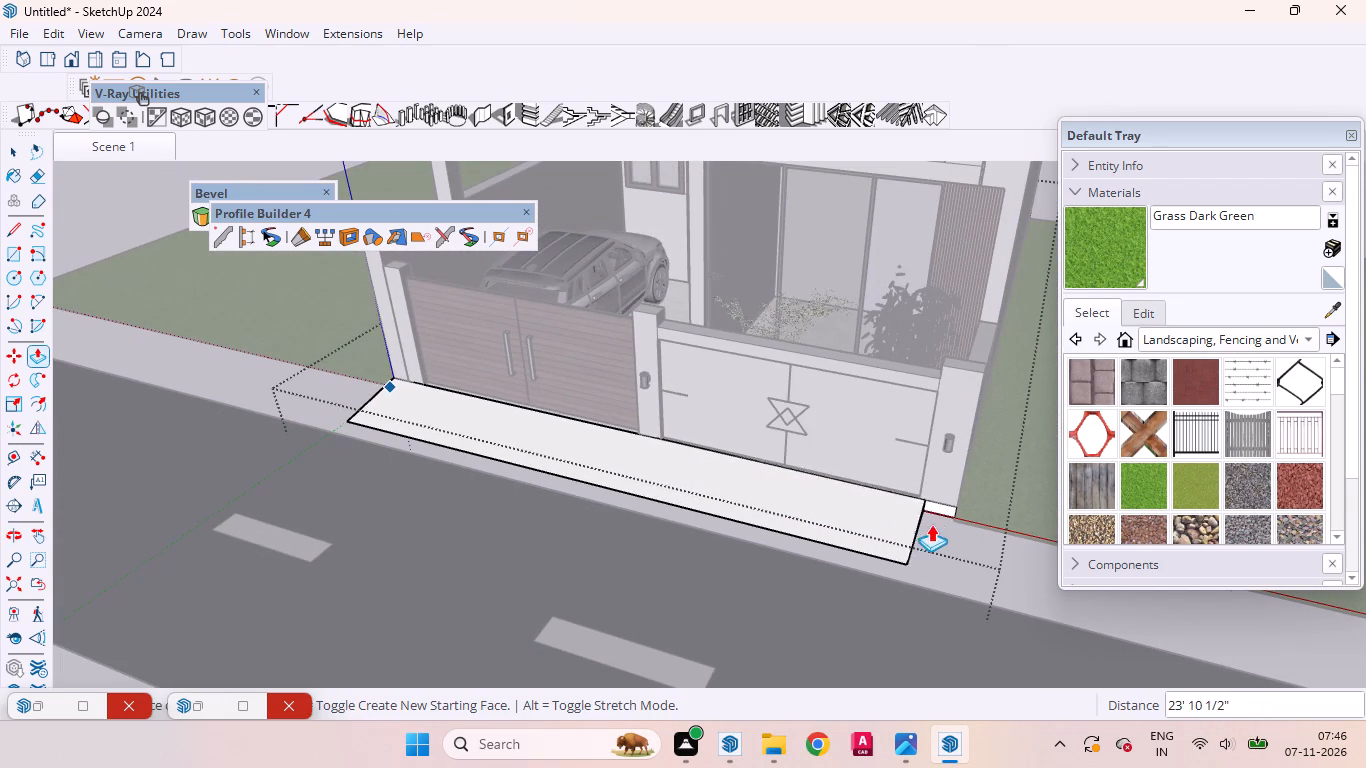
pyautogui.click(959, 502)
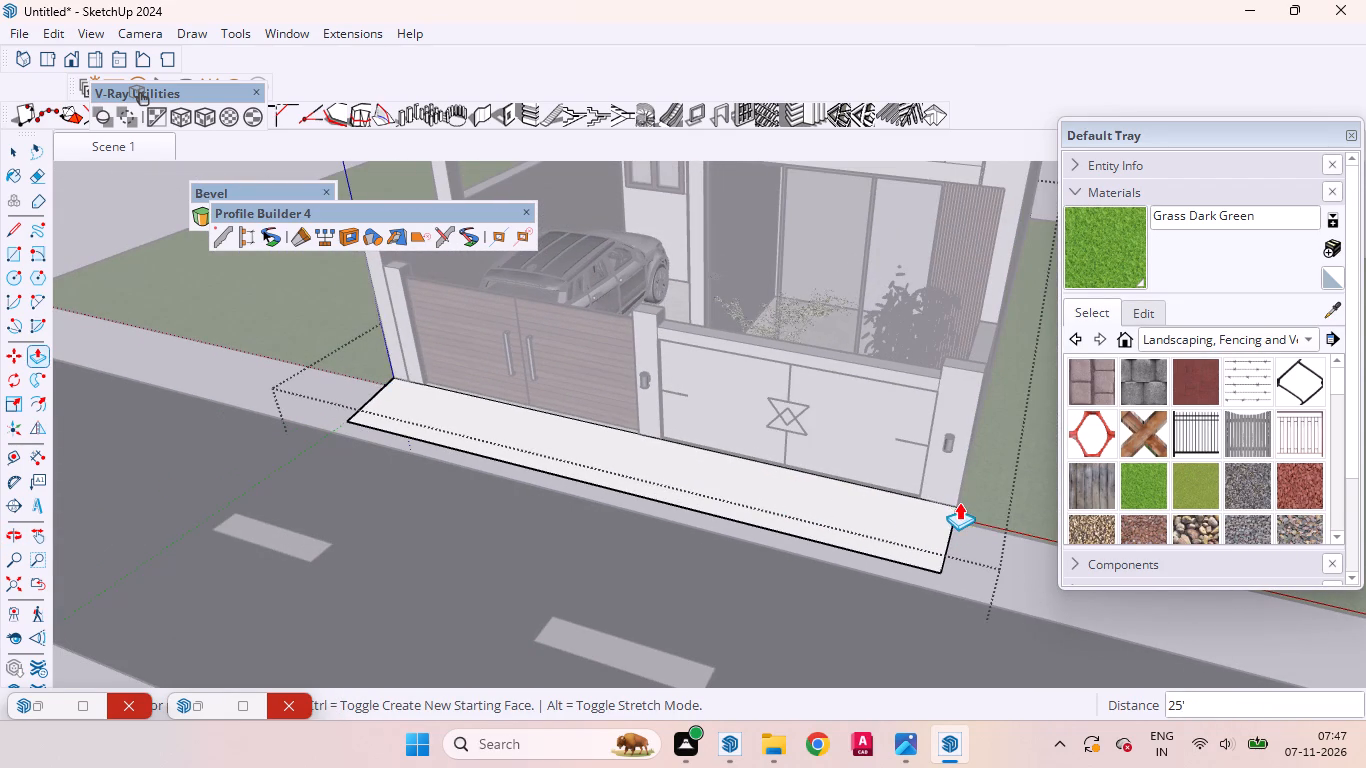
pyautogui.scroll(-12, 876, 572)
pyautogui.moveTo(687, 537); pyautogui.dragTo(1199, 506, button='middle')
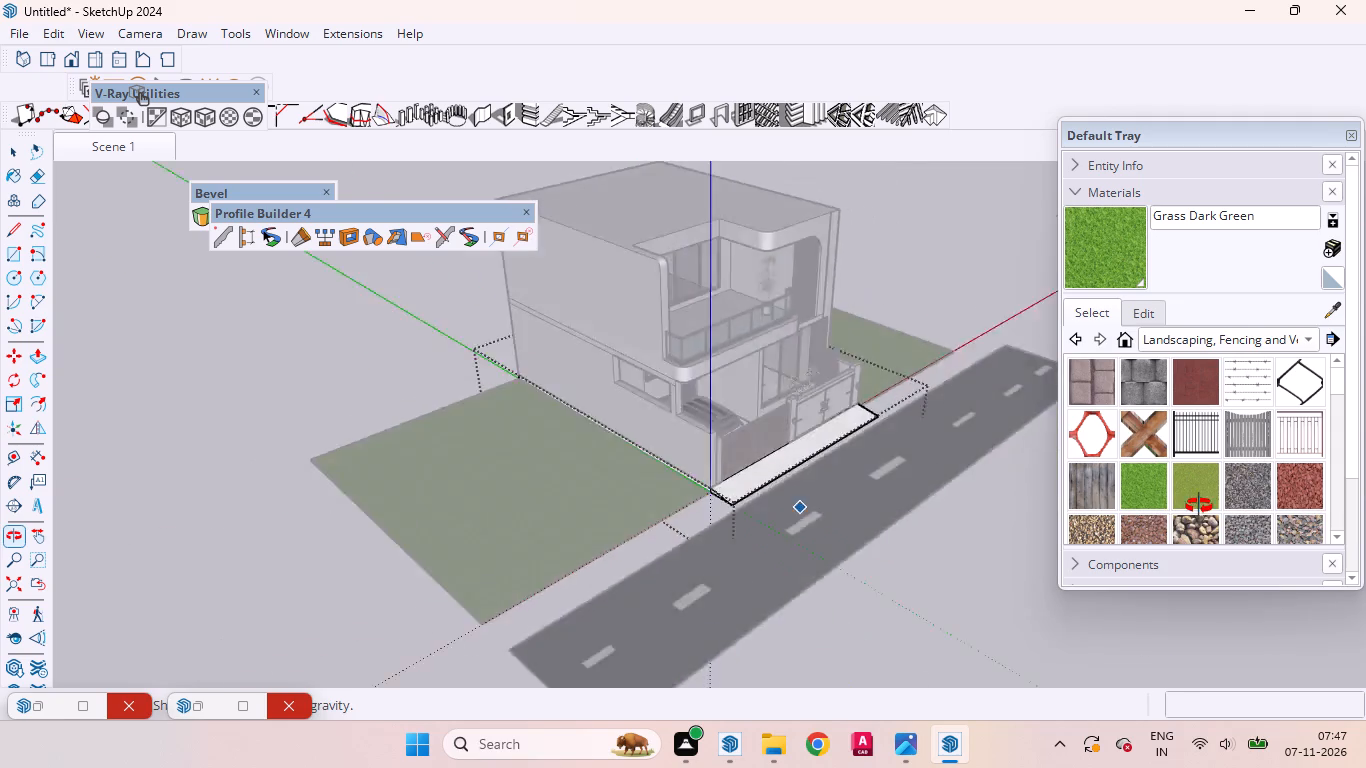
pyautogui.moveTo(1199, 506); pyautogui.dragTo(1244, 499, button='middle')
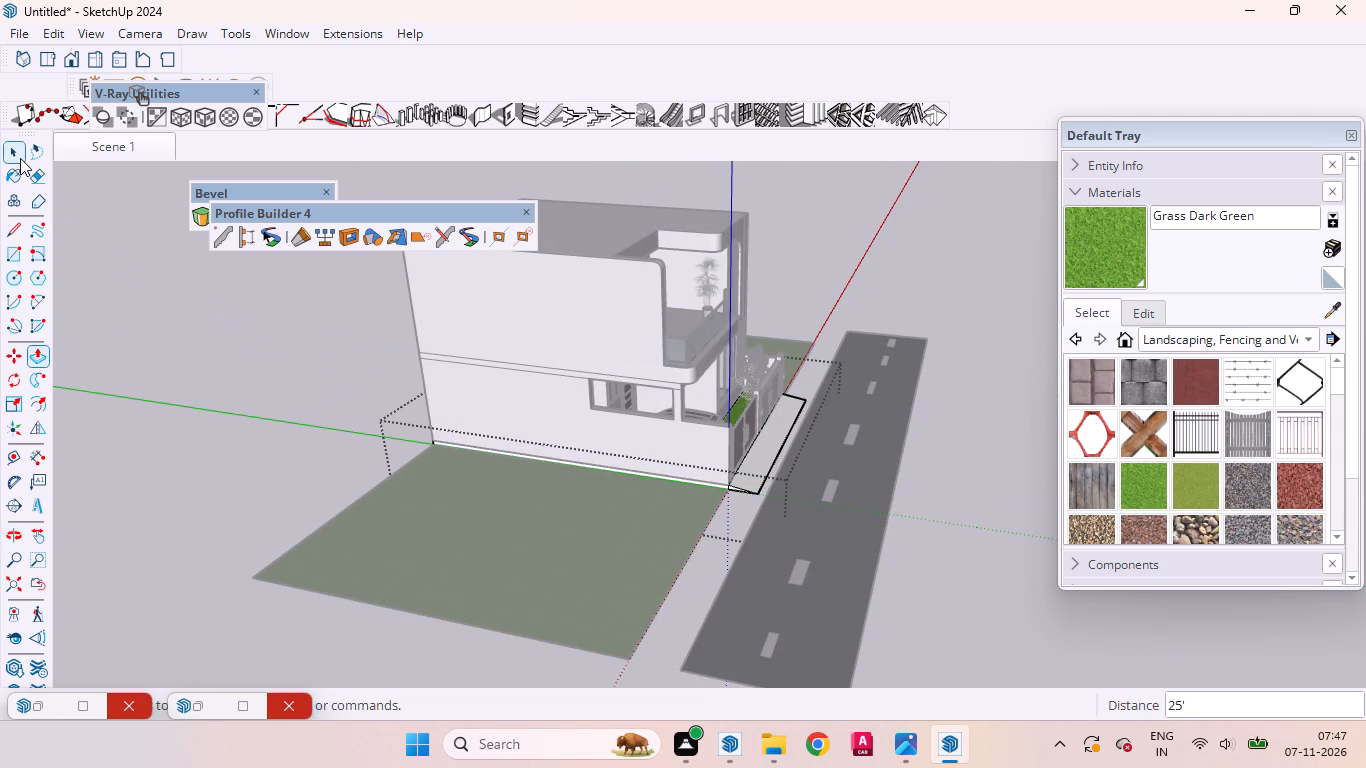
pyautogui.click(20, 156)
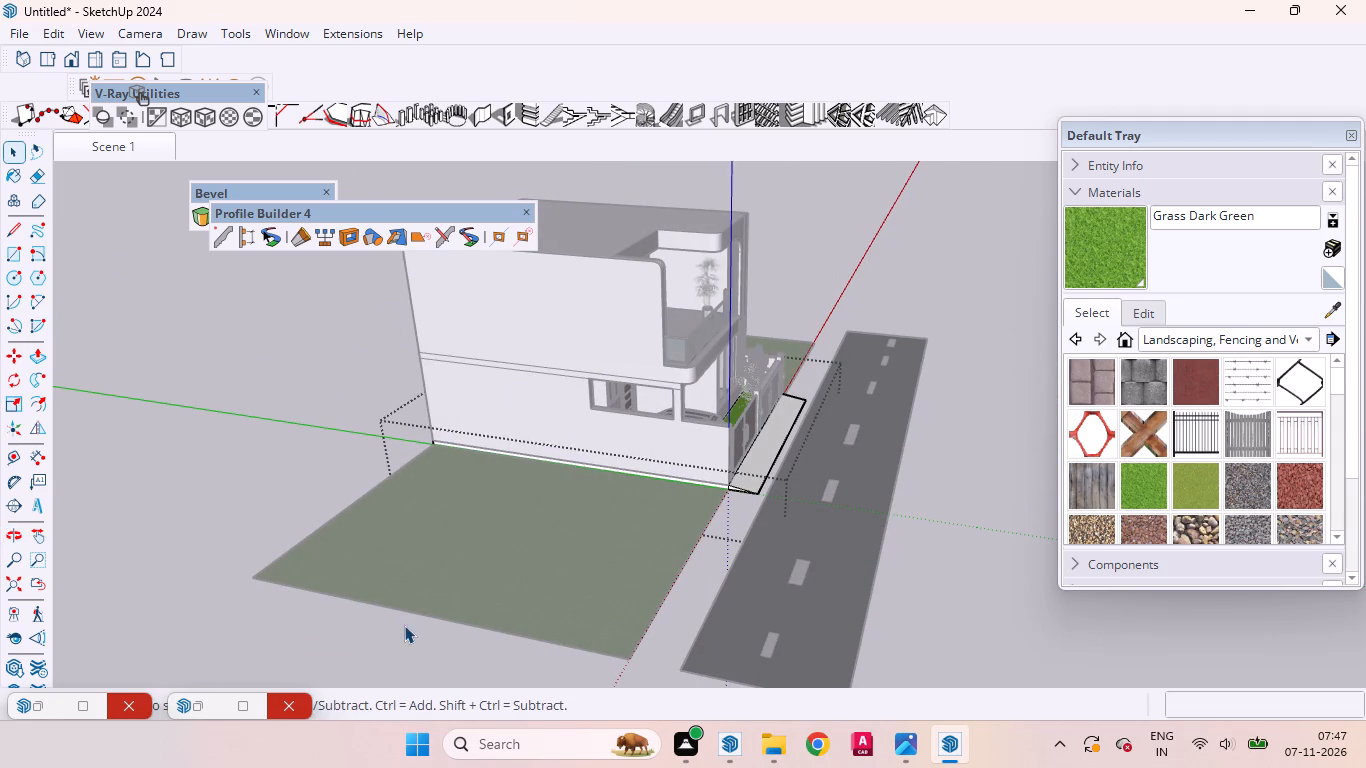
pyautogui.click(404, 625)
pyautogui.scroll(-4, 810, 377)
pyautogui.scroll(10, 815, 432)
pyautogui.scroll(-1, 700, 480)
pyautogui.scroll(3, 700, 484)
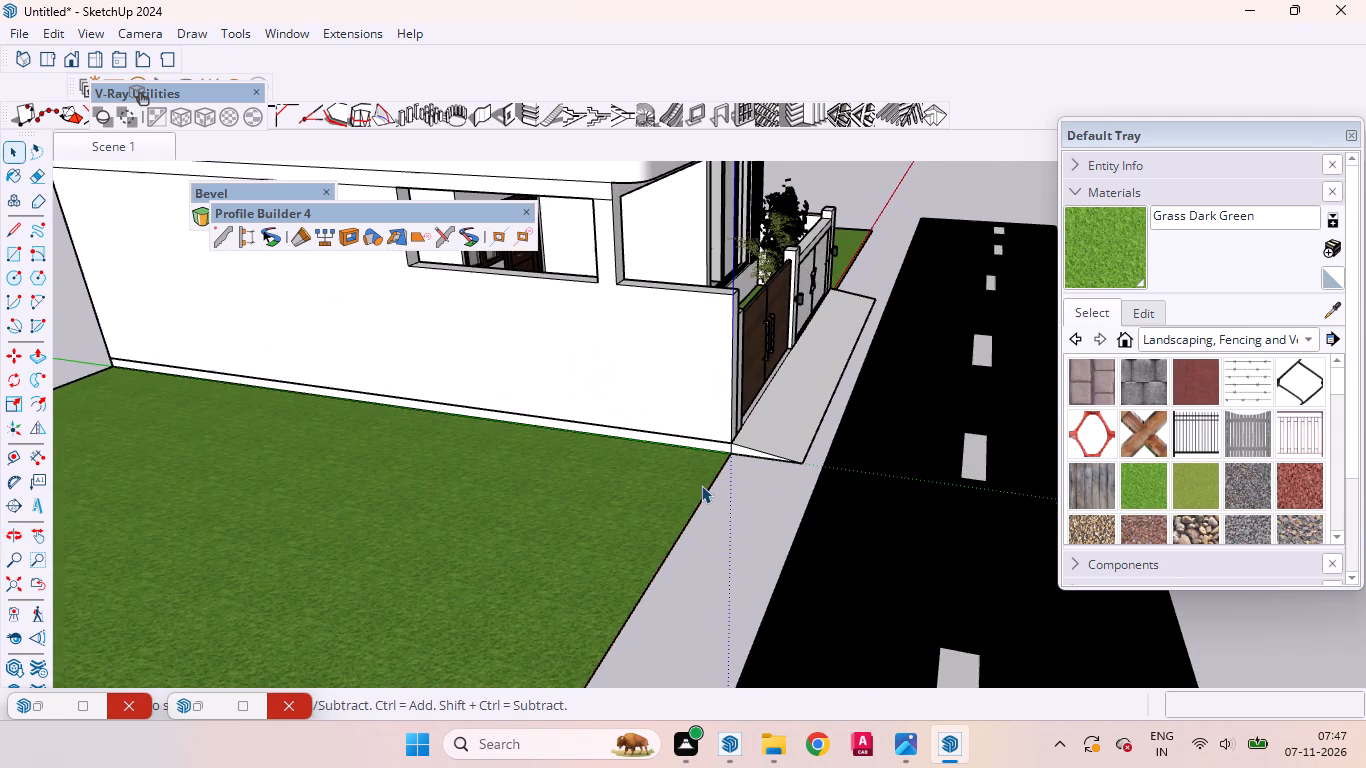
# Extend the lawn on the wooden-gate side by moving its front edge about 3' 2" out to the ramp's outer corner.
pyautogui.click(704, 495)
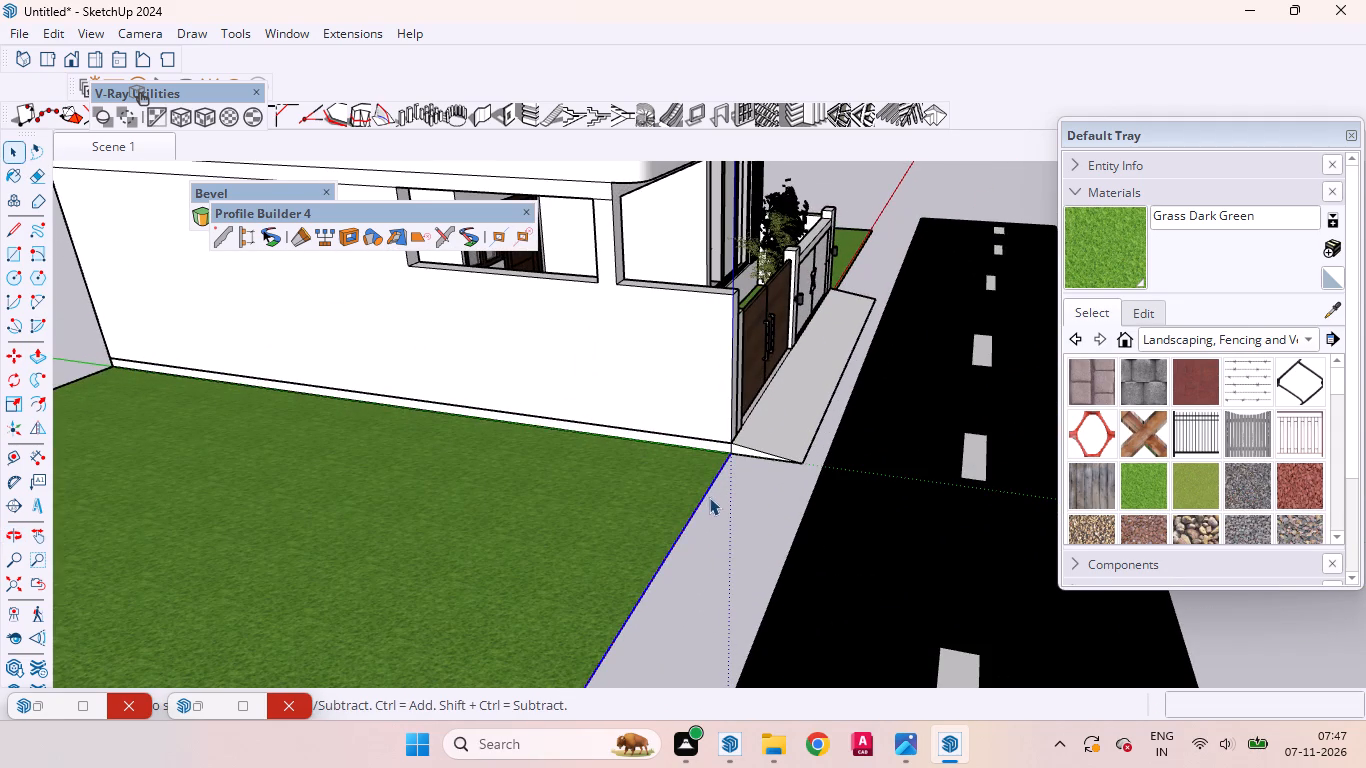
pyautogui.click(7, 354)
pyautogui.scroll(7, 672, 443)
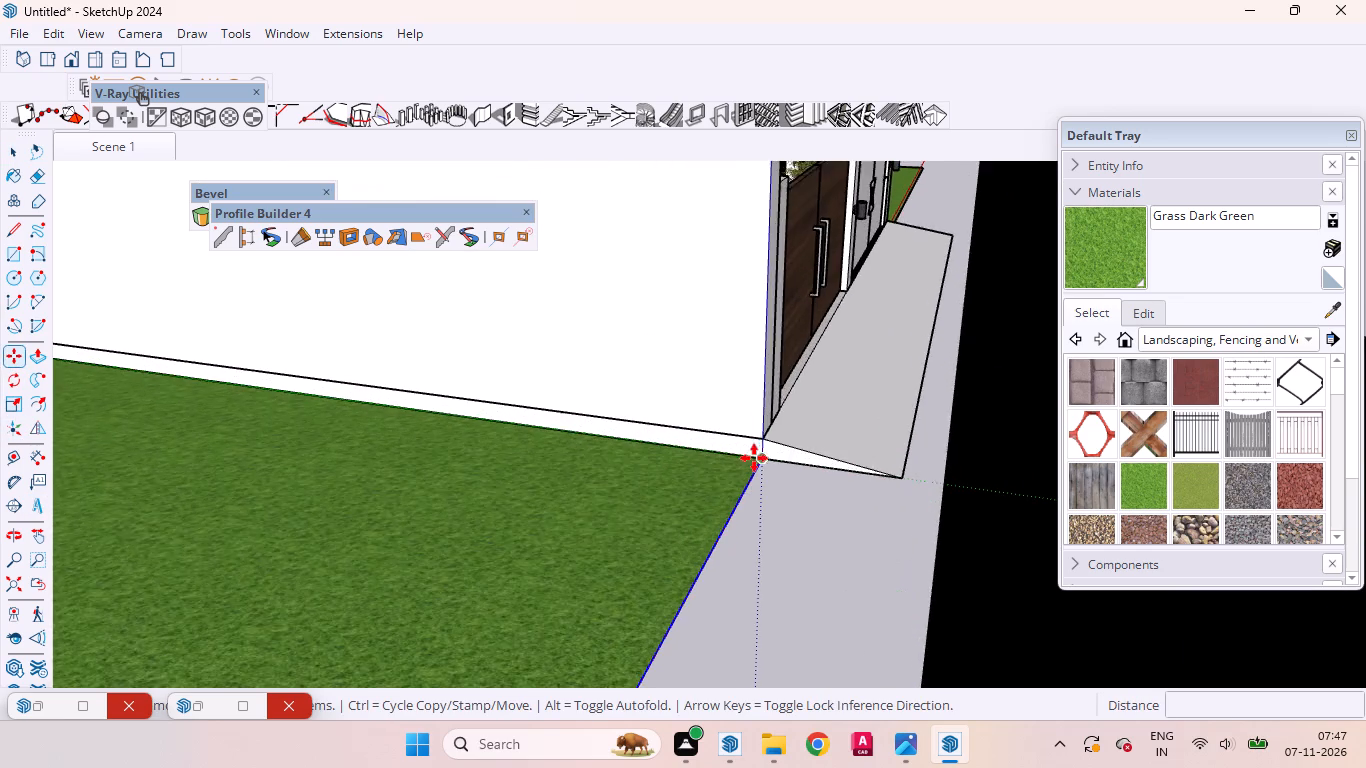
pyautogui.scroll(2, 754, 458)
pyautogui.click(760, 456)
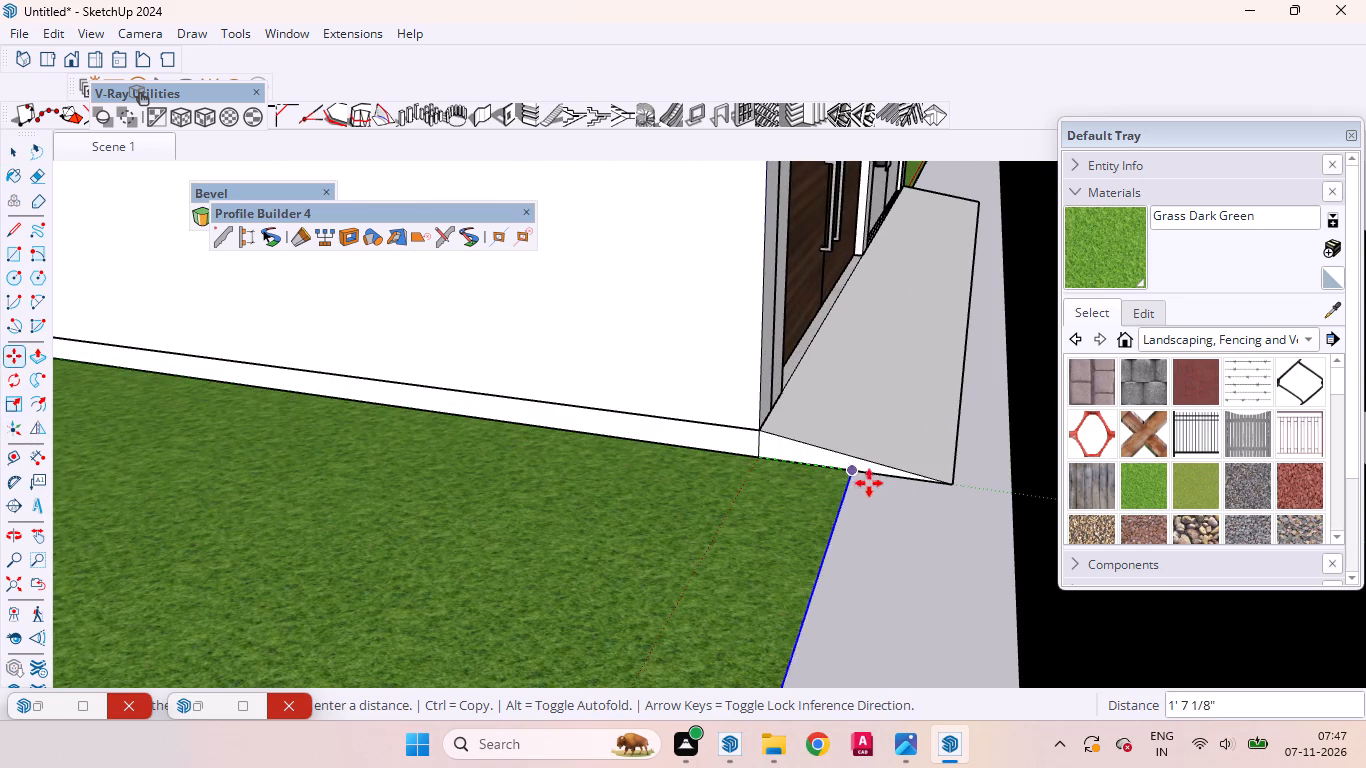
pyautogui.click(947, 488)
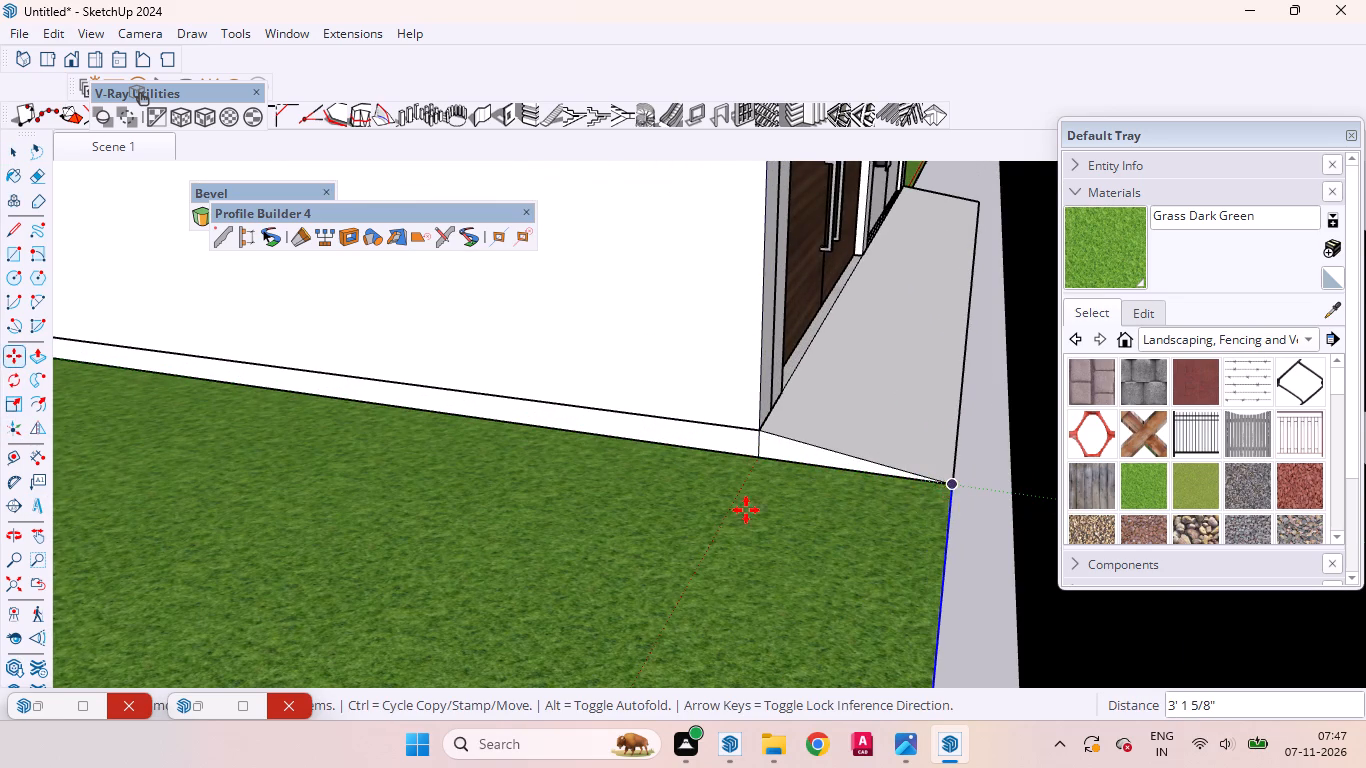
pyautogui.scroll(-12, 690, 510)
pyautogui.scroll(3, 843, 477)
pyautogui.scroll(-8, 843, 477)
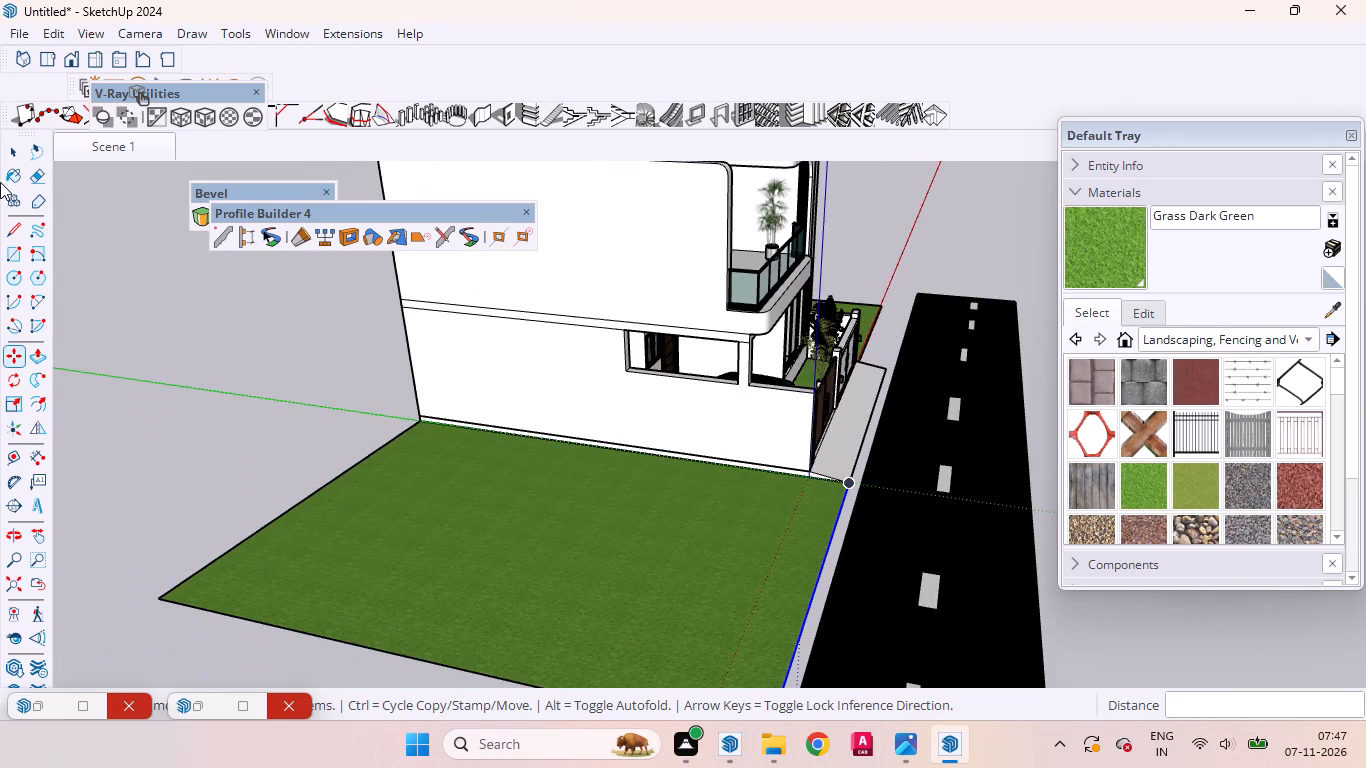
pyautogui.click(14, 156)
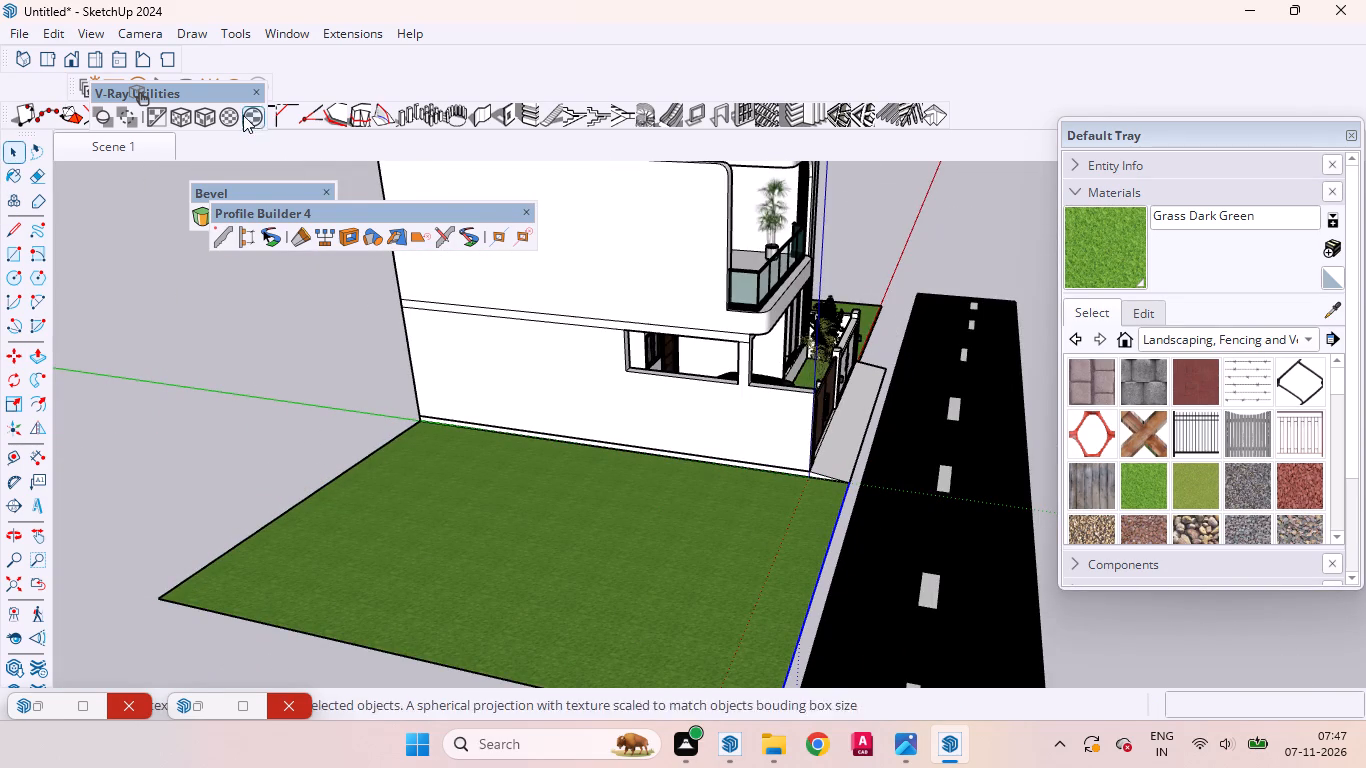
# Extend the lawn on the white-gate side by moving its front edge about 2' 11" out to the ramp's outer corner.
pyautogui.click(137, 137)
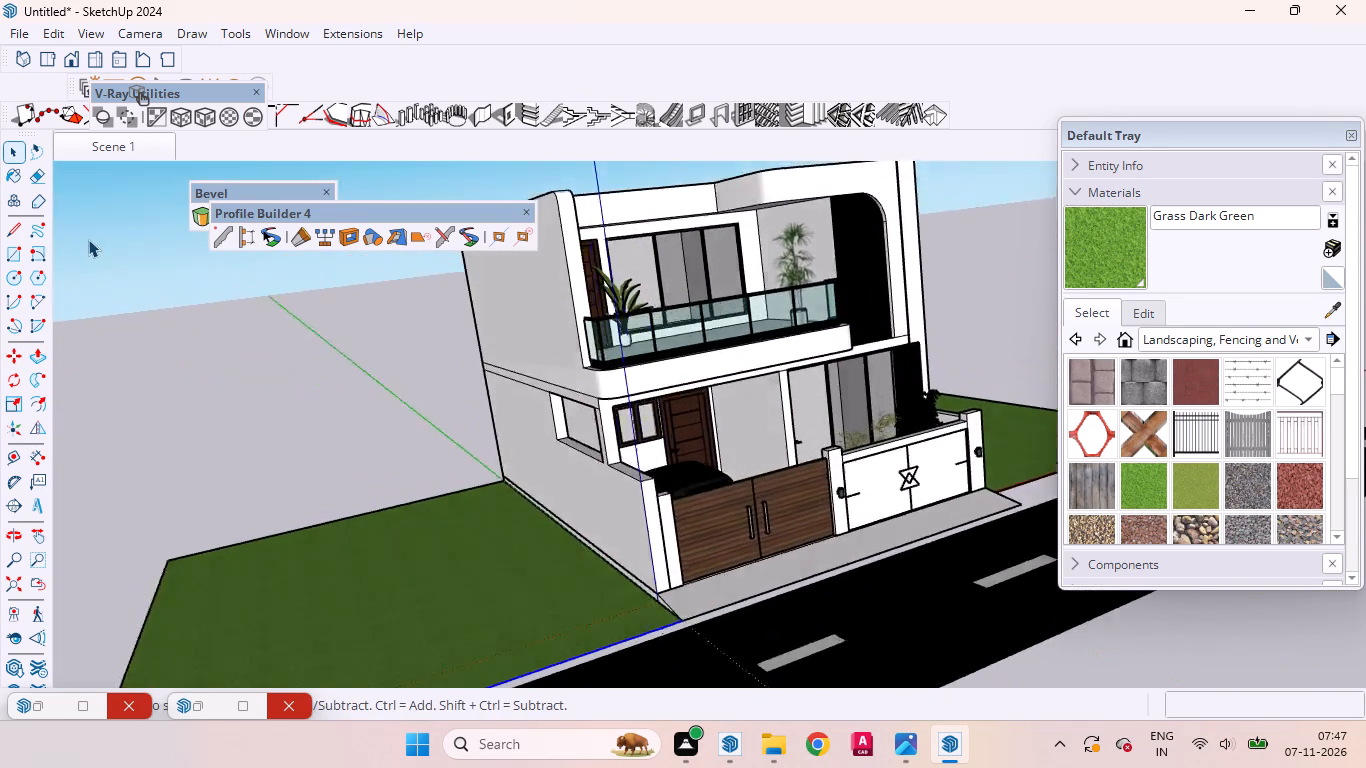
pyautogui.scroll(-3, 430, 373)
pyautogui.moveTo(878, 580); pyautogui.dragTo(398, 728, button='middle')
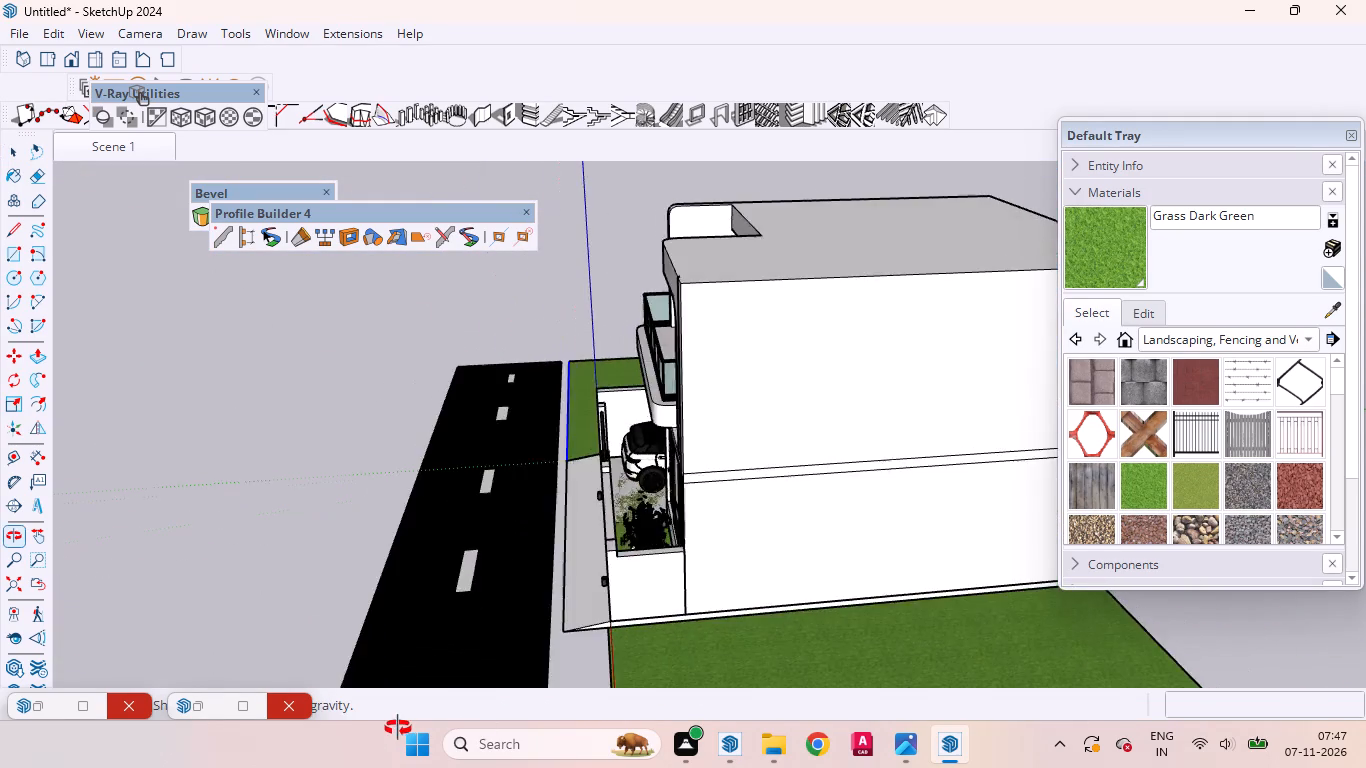
pyautogui.moveTo(398, 728); pyautogui.dragTo(436, 688, button='middle')
pyautogui.scroll(-3, 657, 531)
pyautogui.scroll(-4, 708, 452)
pyautogui.scroll(5, 653, 627)
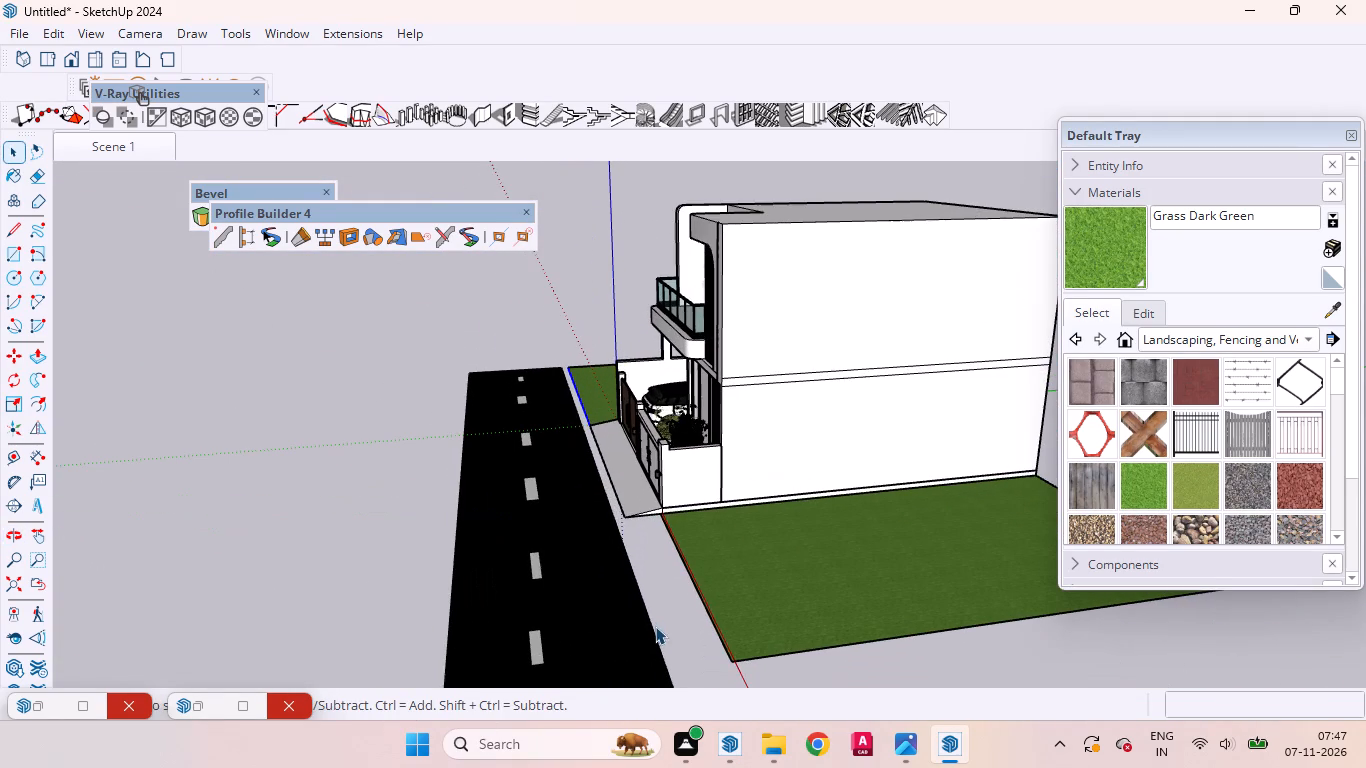
pyautogui.click(699, 593)
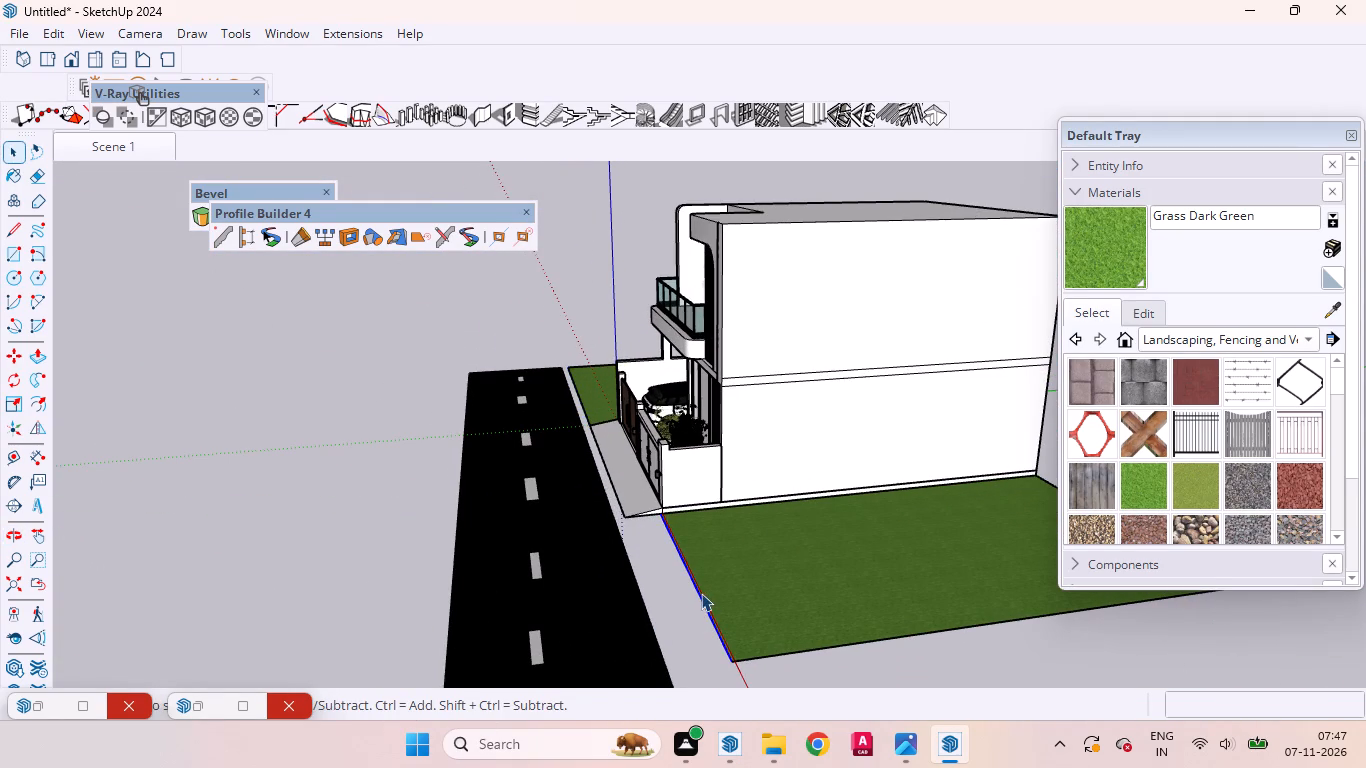
pyautogui.click(9, 352)
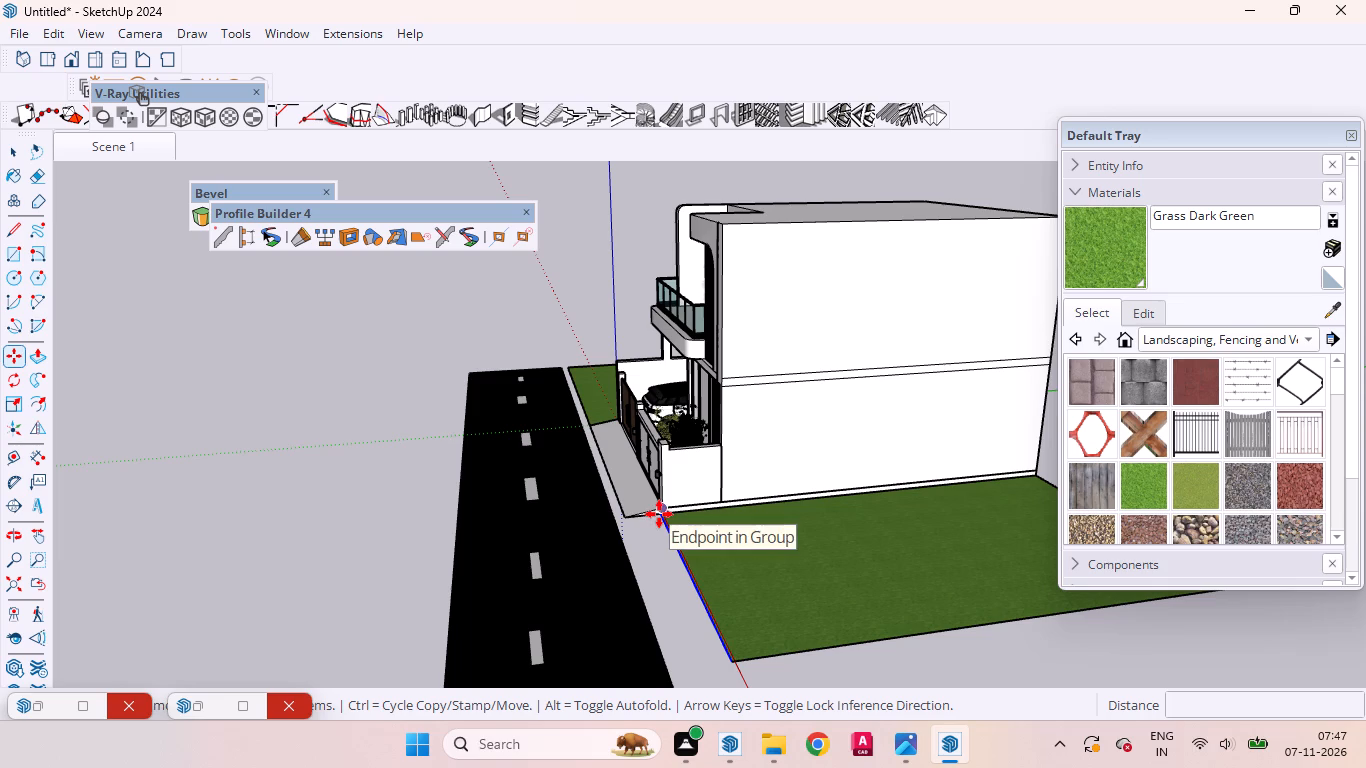
pyautogui.scroll(13, 659, 514)
pyautogui.scroll(-2, 655, 515)
pyautogui.scroll(5, 655, 515)
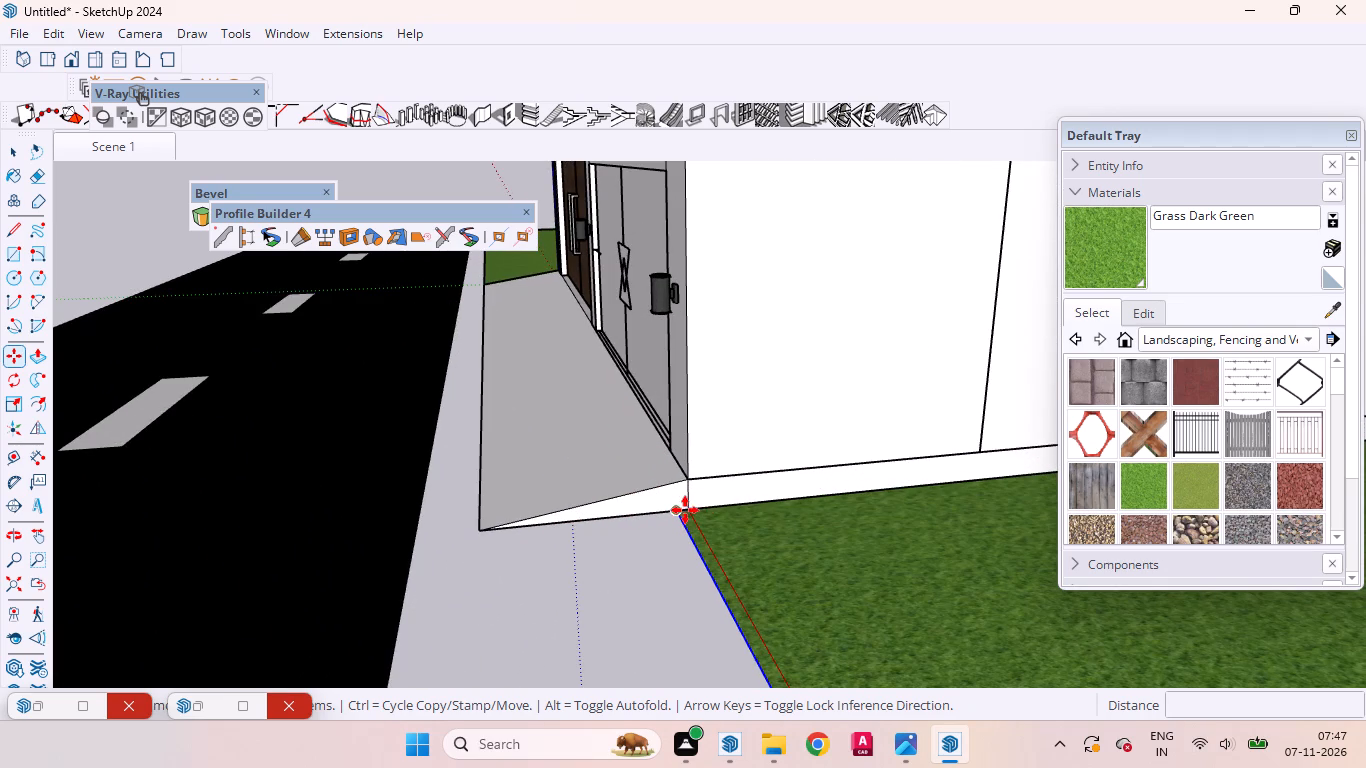
pyautogui.click(678, 509)
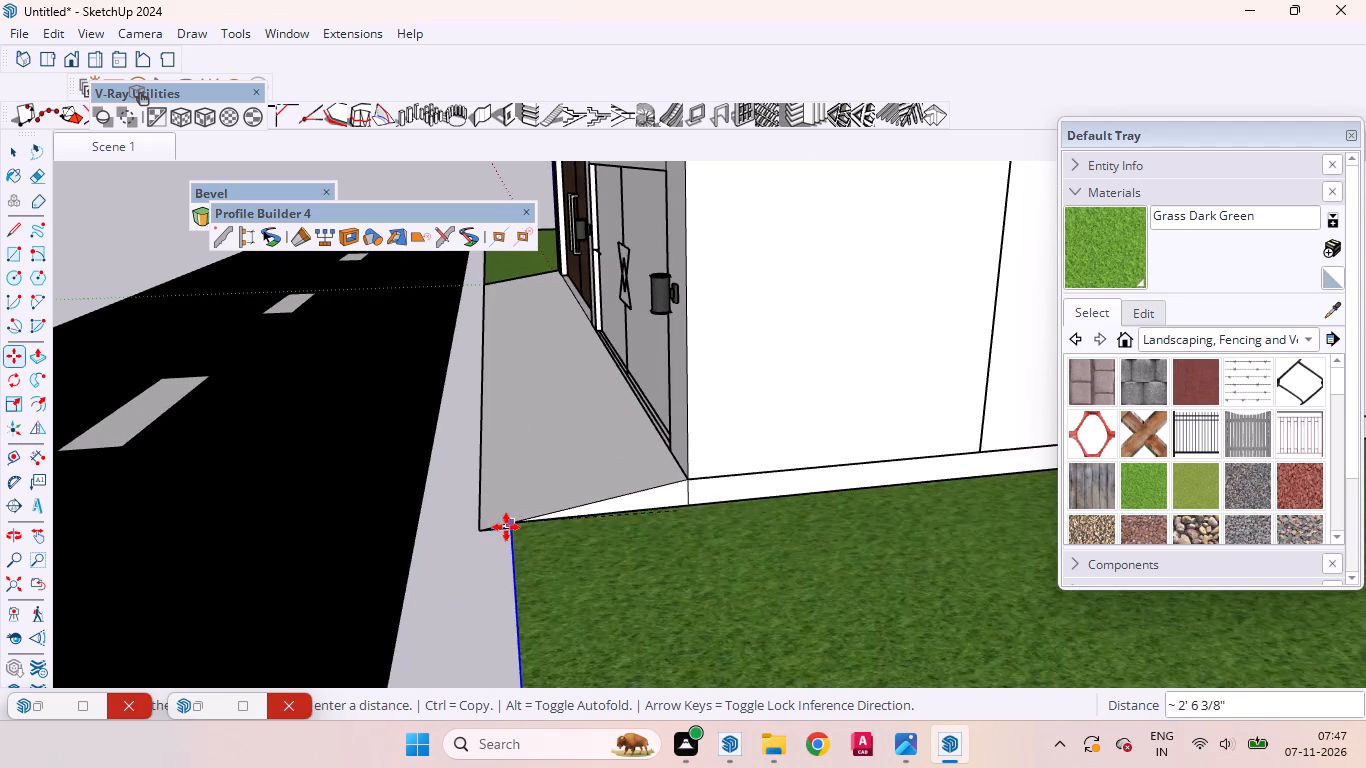
pyautogui.click(490, 532)
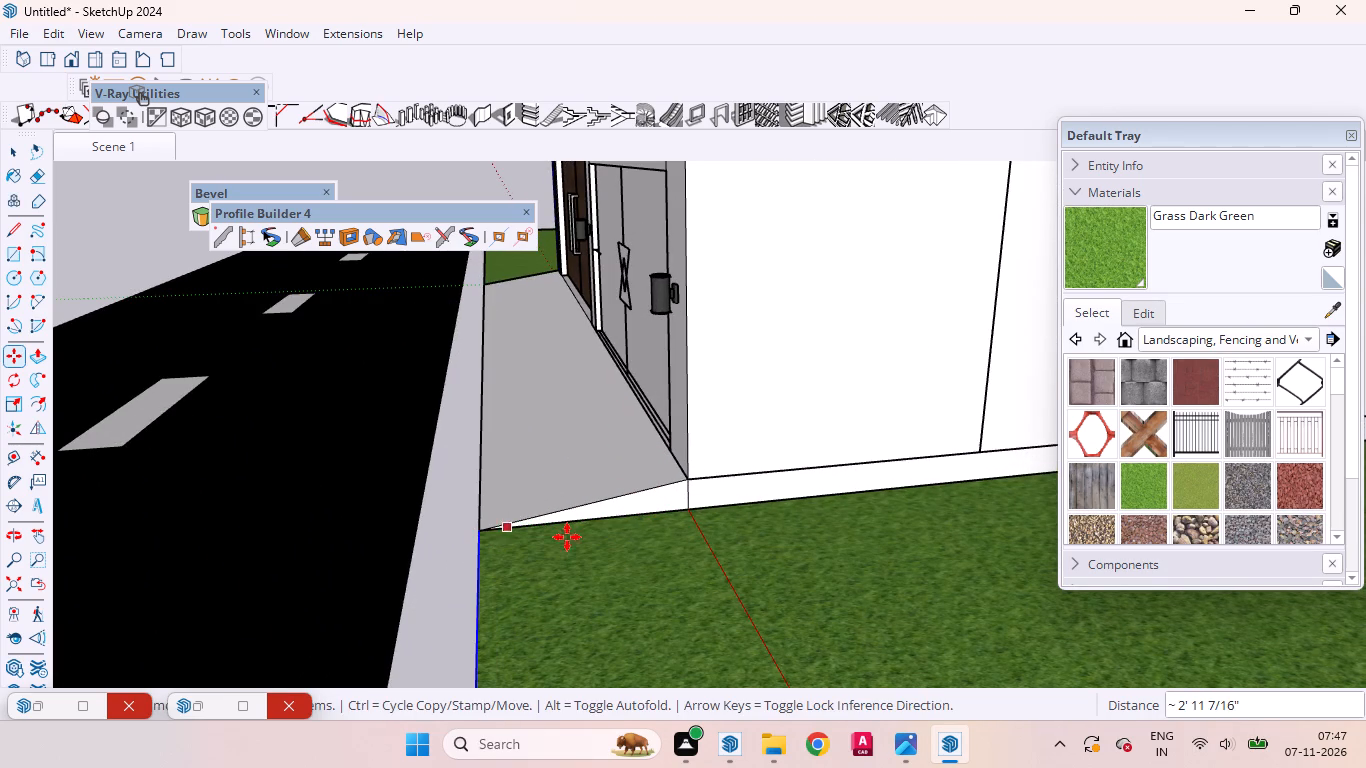
pyautogui.click(15, 149)
# Inside the house base group, erase the short vertical edge between the ramp's side and the plinth, and leave the group.
pyautogui.scroll(9, 699, 488)
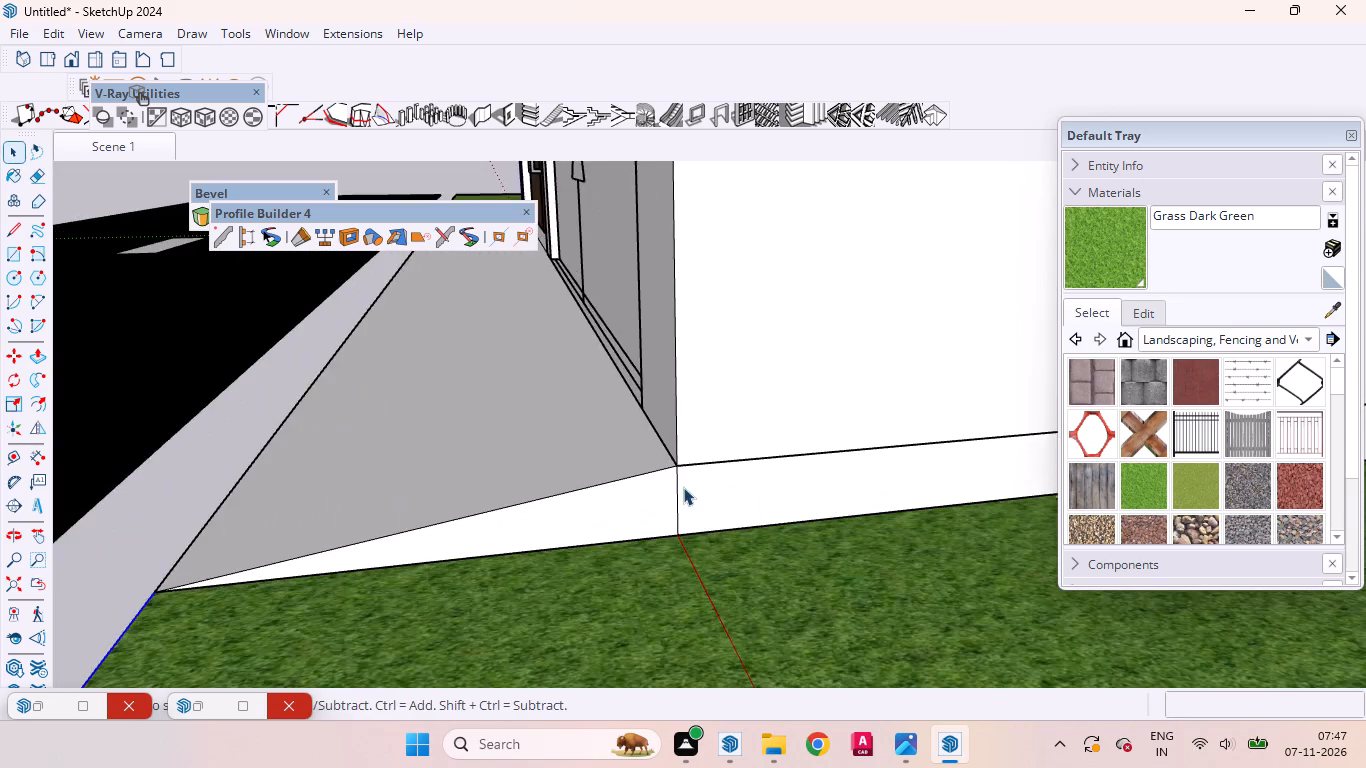
pyautogui.scroll(2, 683, 487)
pyautogui.click(675, 481)
pyautogui.doubleClick(675, 481)
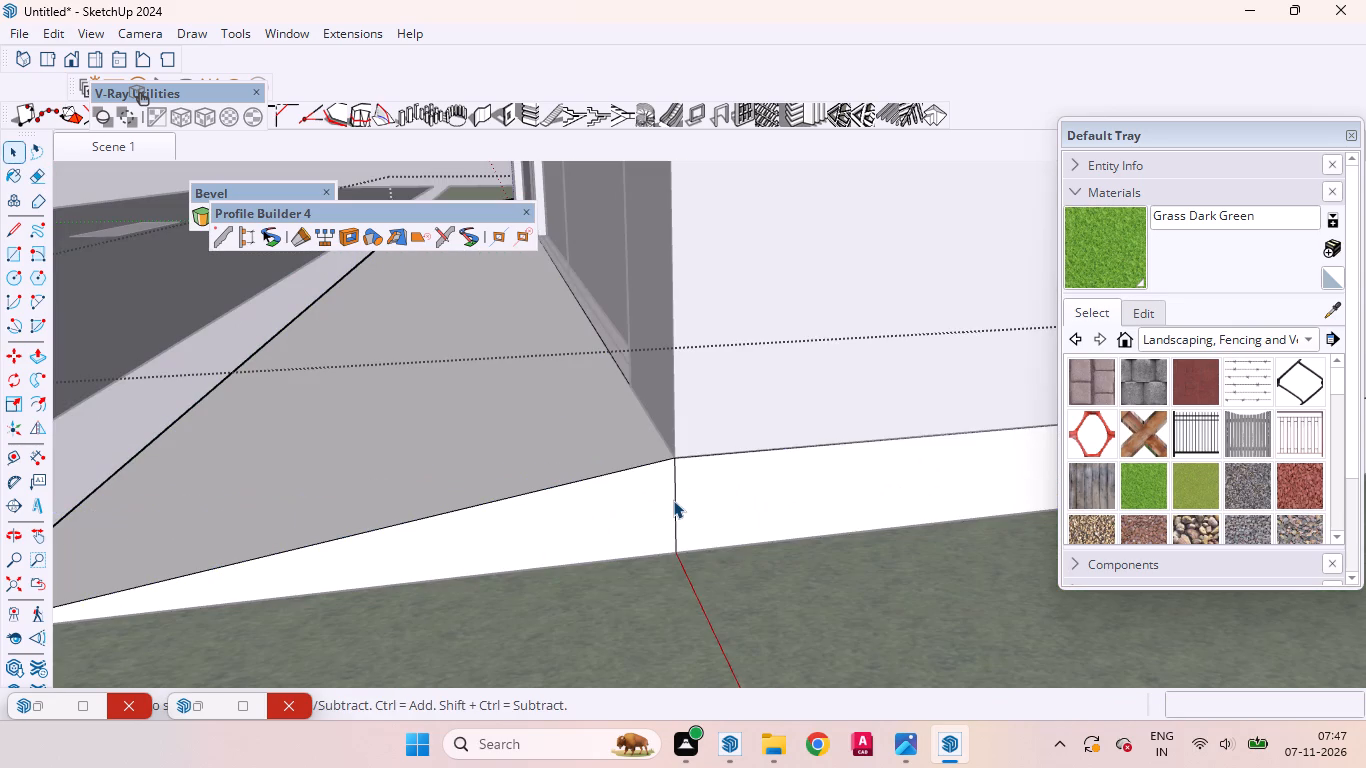
pyautogui.click(673, 500)
pyautogui.rightClick(673, 501)
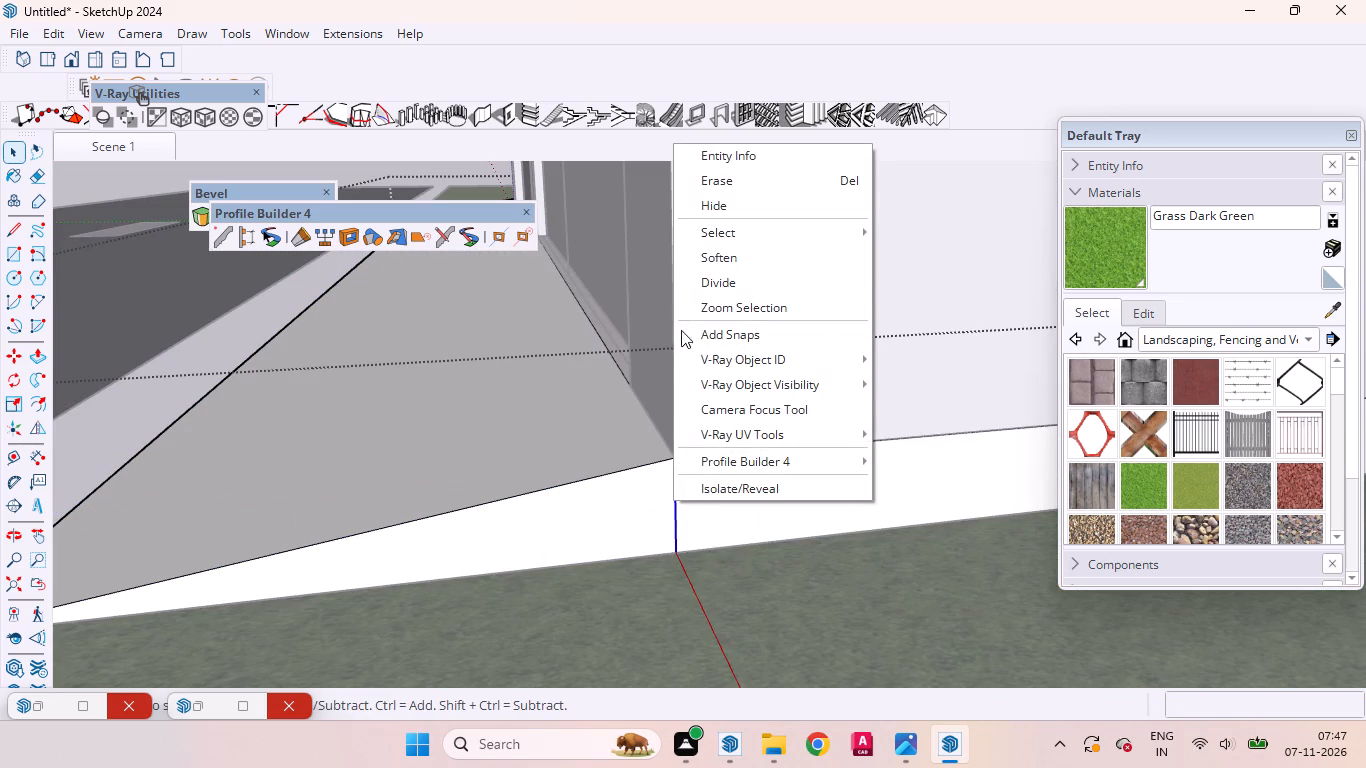
pyautogui.click(714, 184)
pyautogui.scroll(-2, 718, 413)
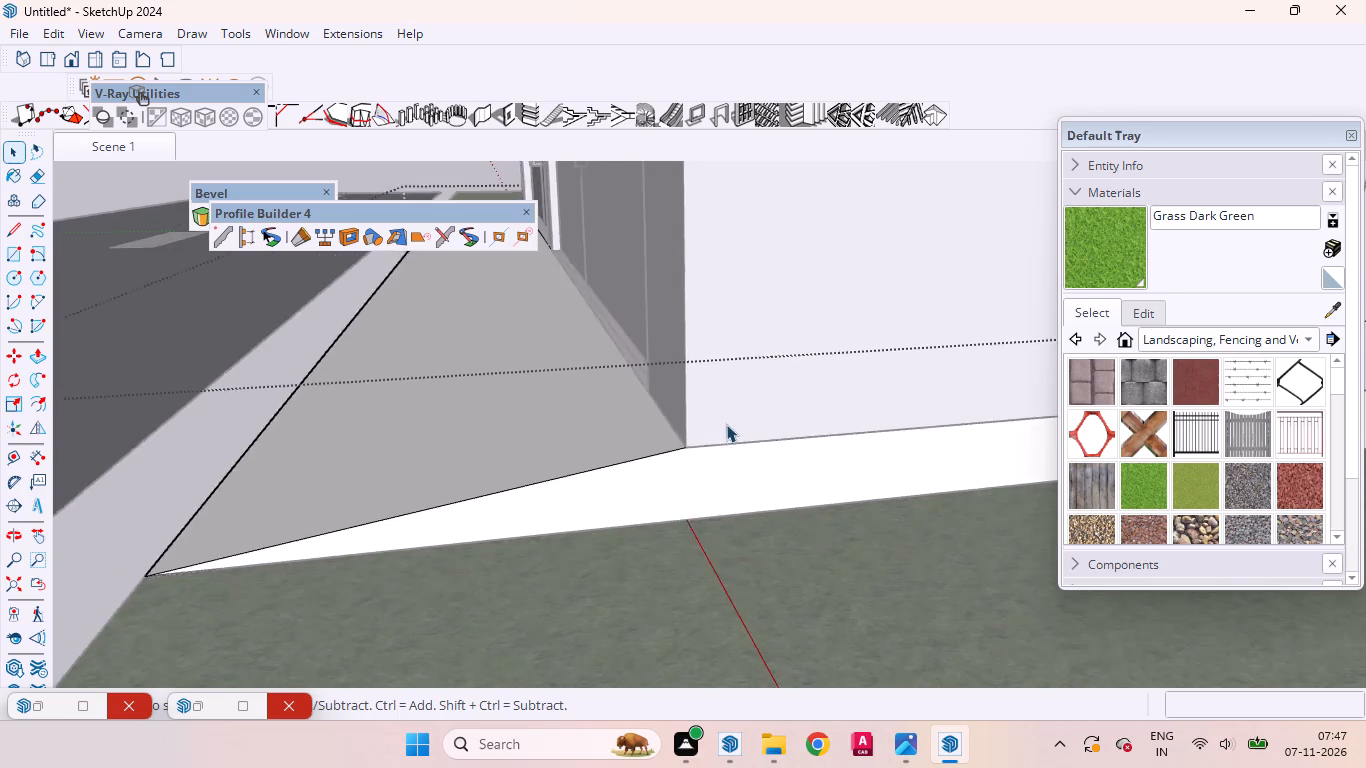
pyautogui.scroll(-14, 726, 424)
pyautogui.scroll(2, 767, 410)
pyautogui.scroll(-15, 767, 410)
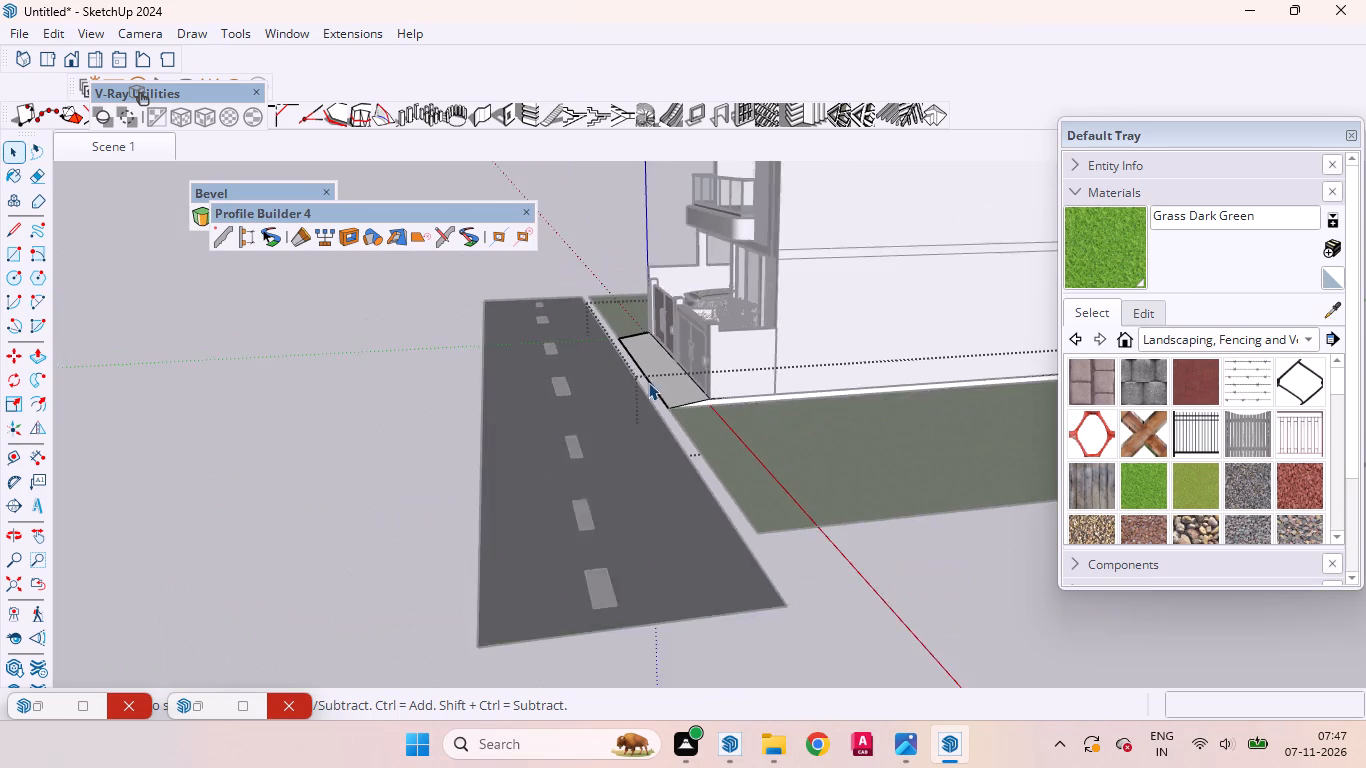
pyautogui.scroll(-5, 648, 382)
pyautogui.click(789, 566)
# Move the road about 11" toward the house so its near edge meets the front edge of the lawns.
pyautogui.scroll(5, 696, 425)
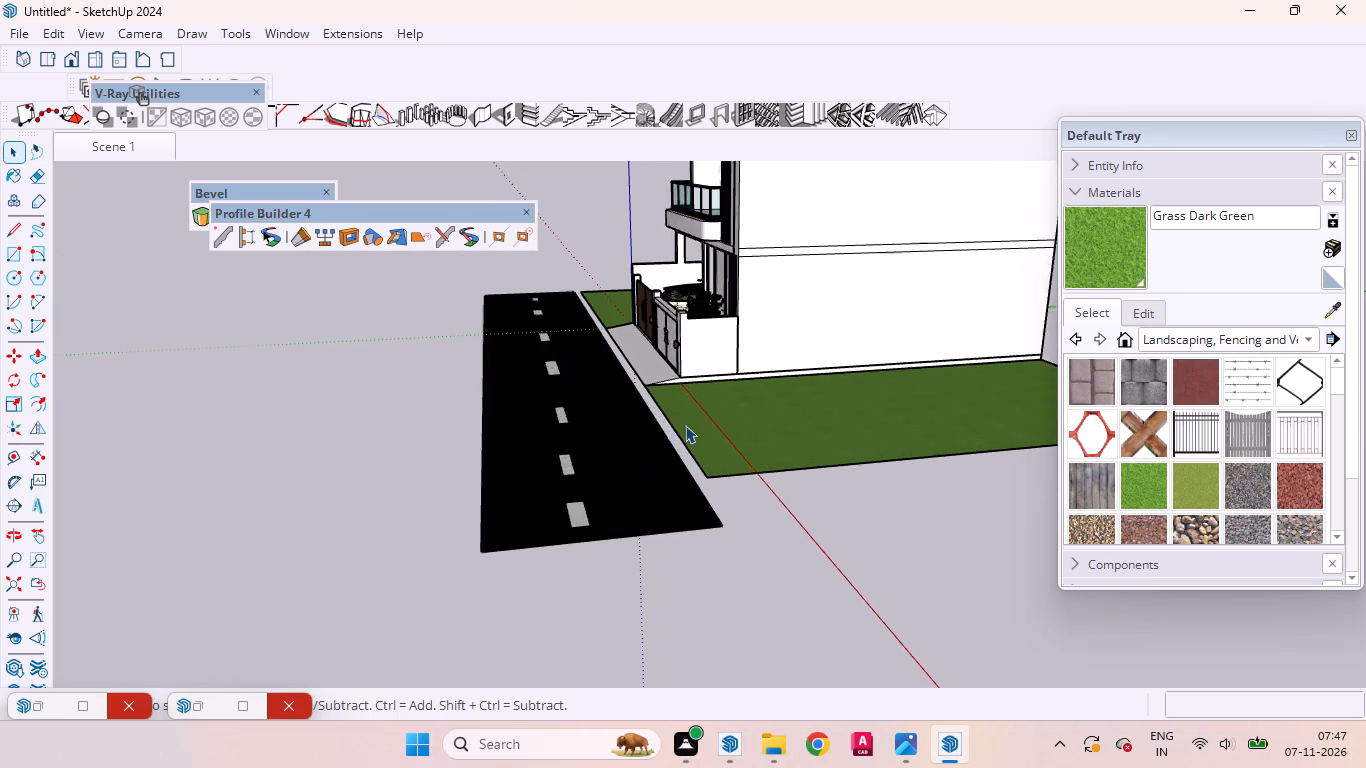
pyautogui.scroll(4, 685, 425)
pyautogui.click(663, 517)
pyautogui.scroll(3, 749, 526)
pyautogui.scroll(-3, 650, 439)
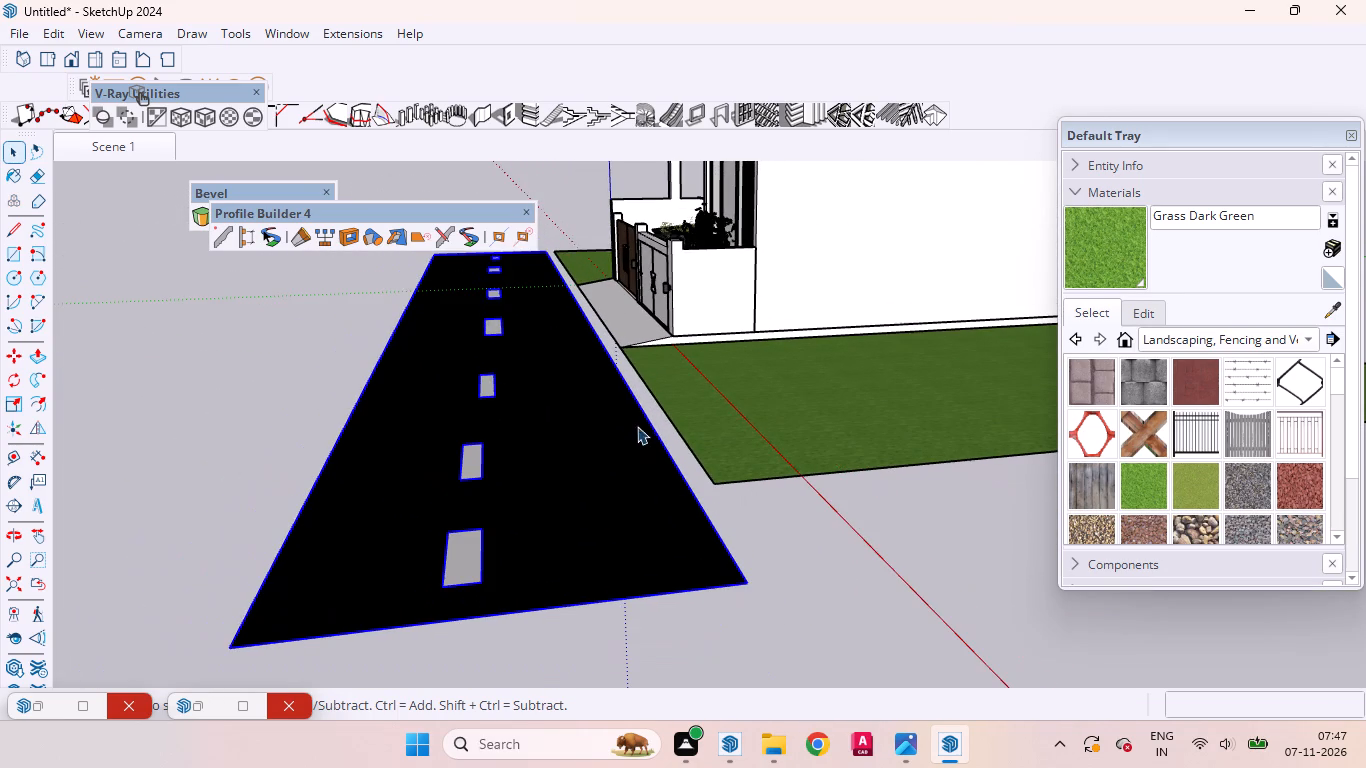
pyautogui.click(21, 354)
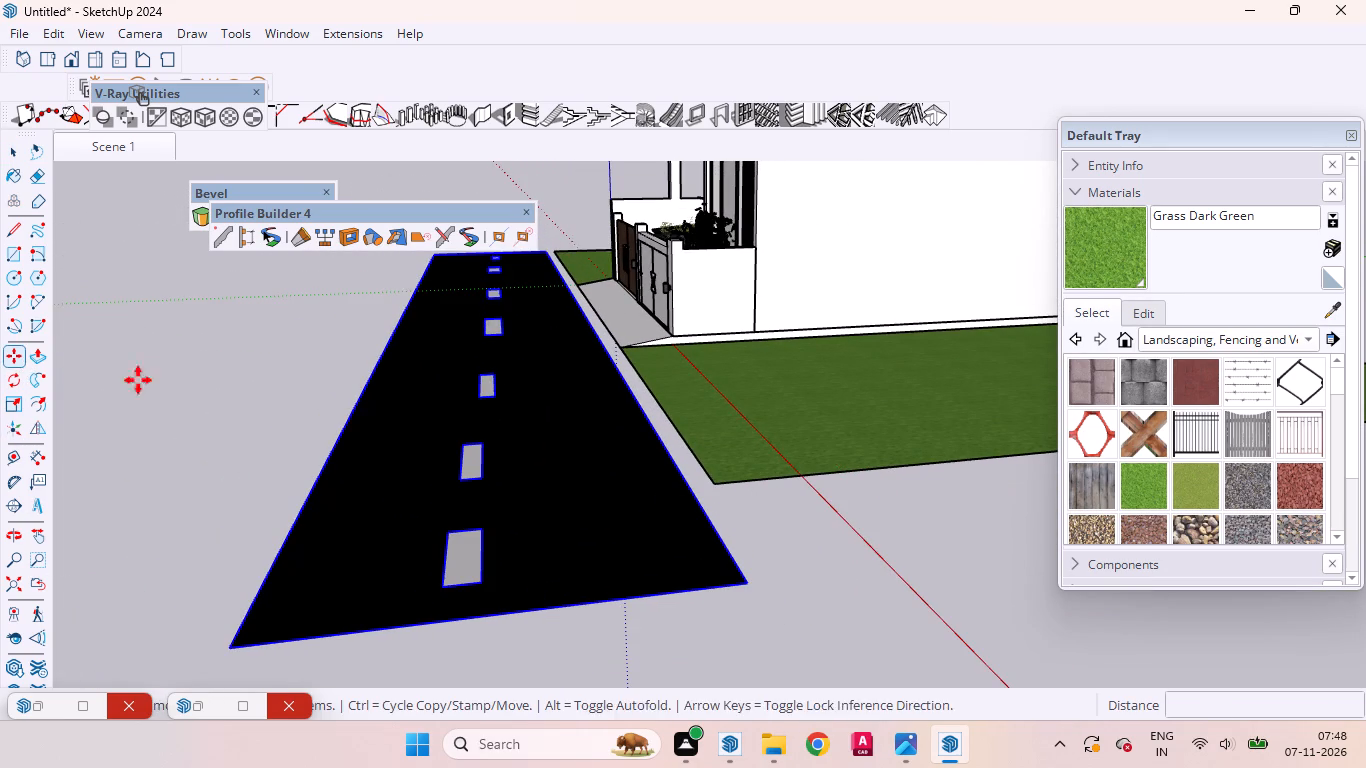
pyautogui.scroll(6, 751, 501)
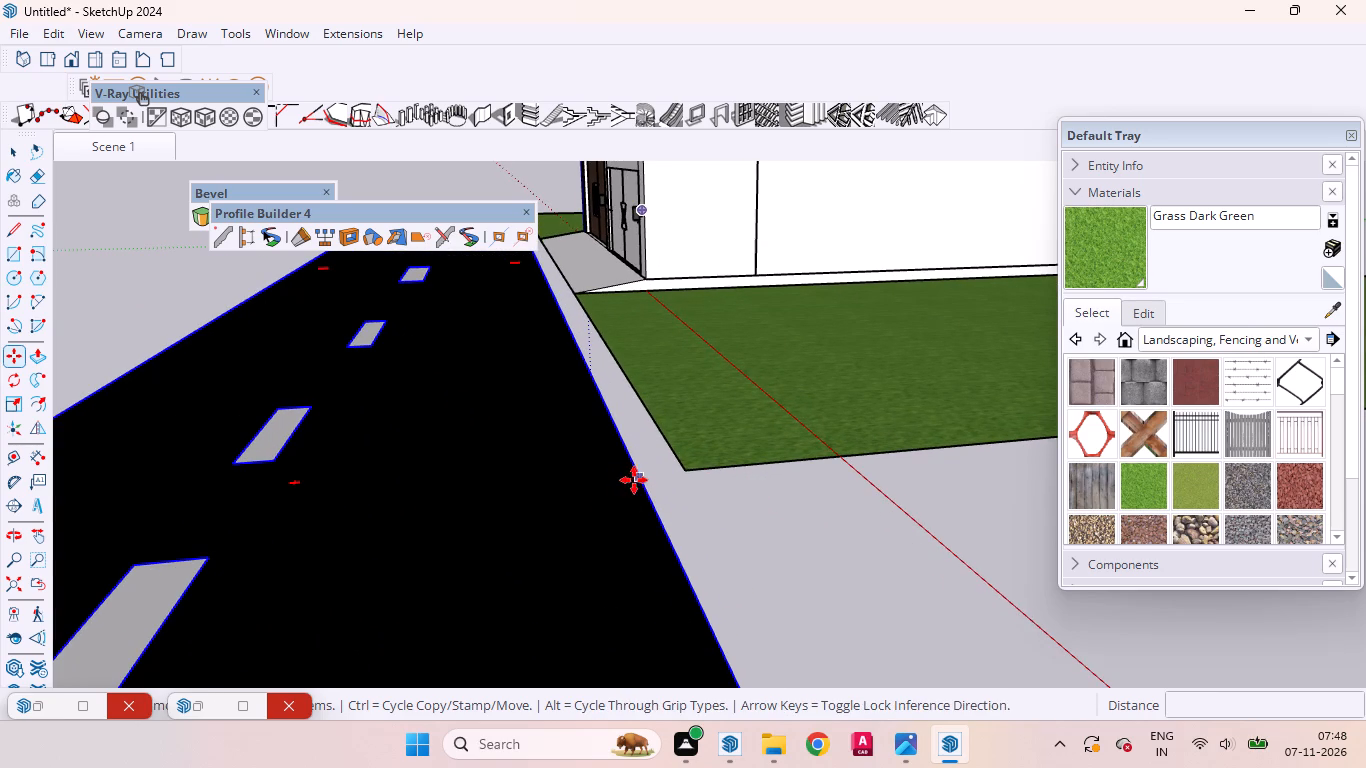
pyautogui.click(640, 480)
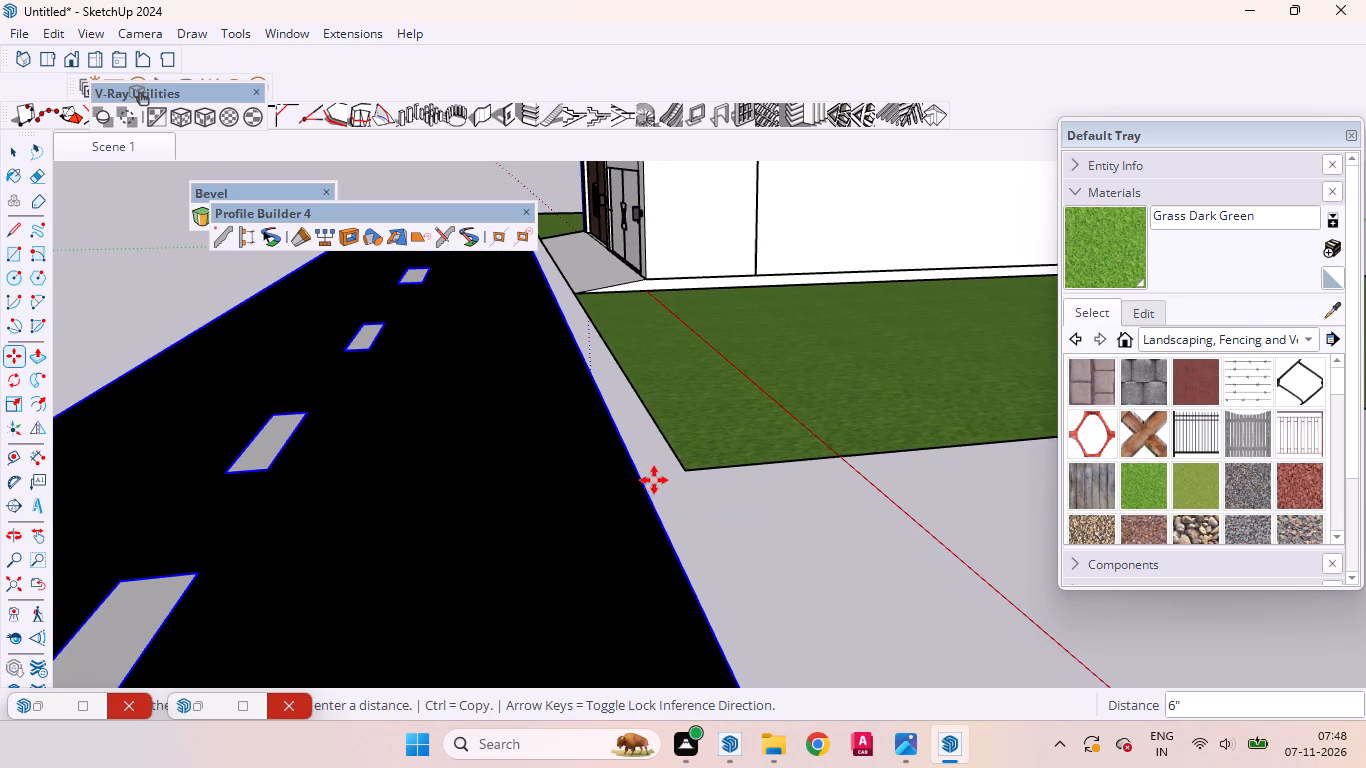
pyautogui.click(683, 472)
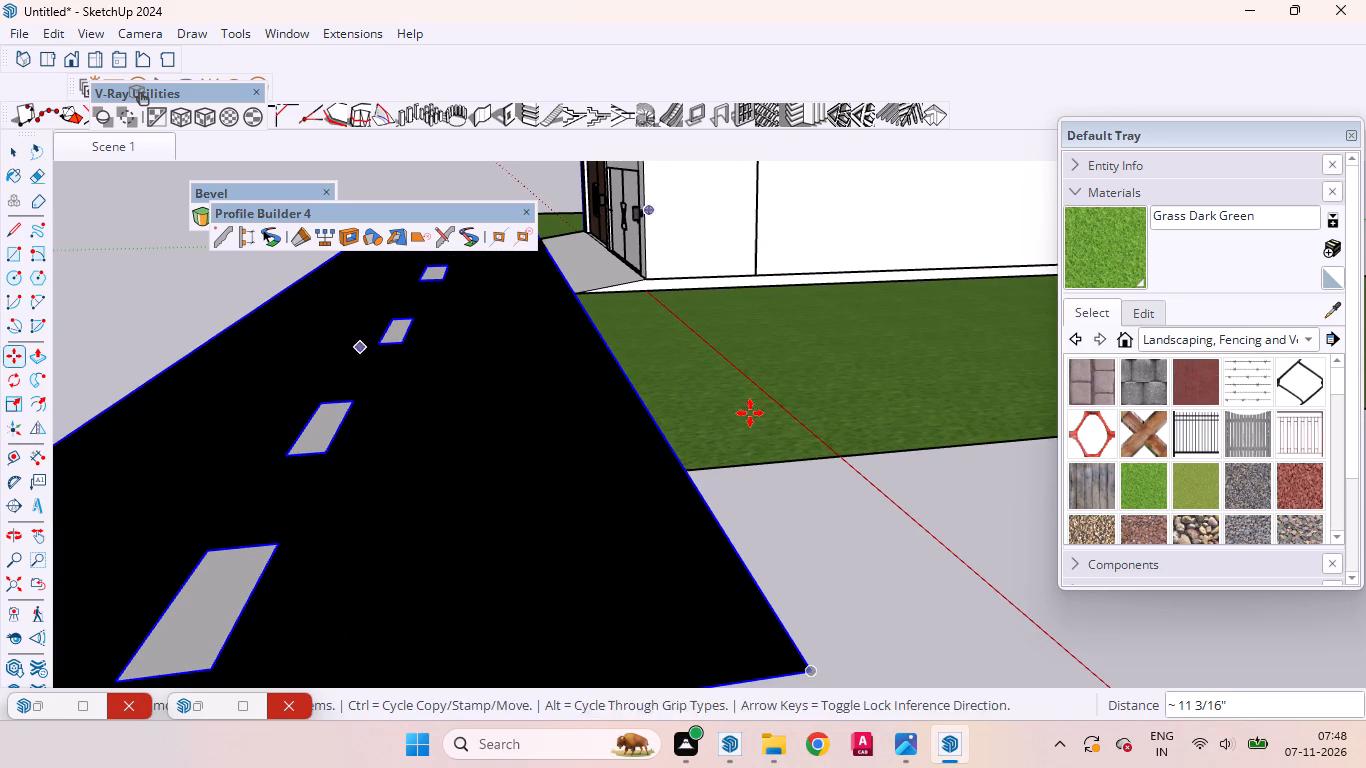
pyautogui.press('space')
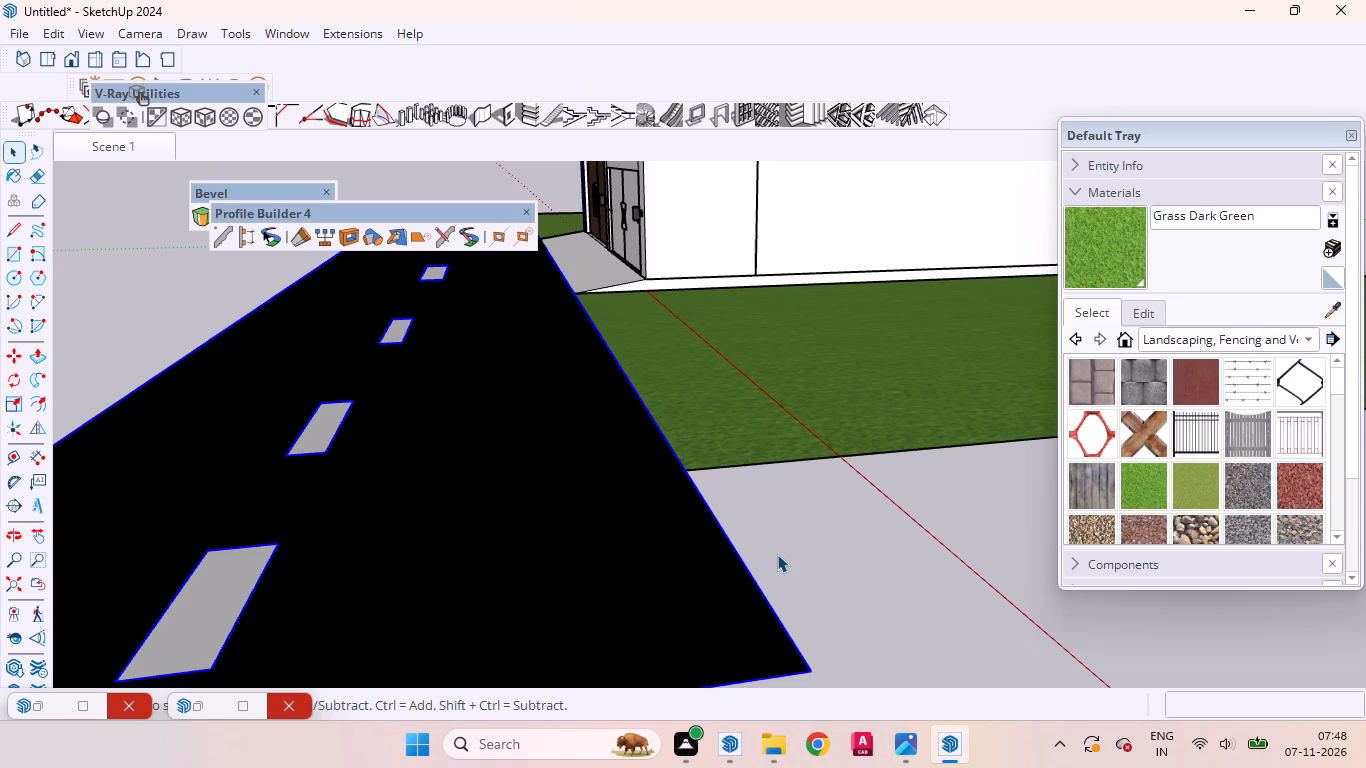
pyautogui.click(800, 492)
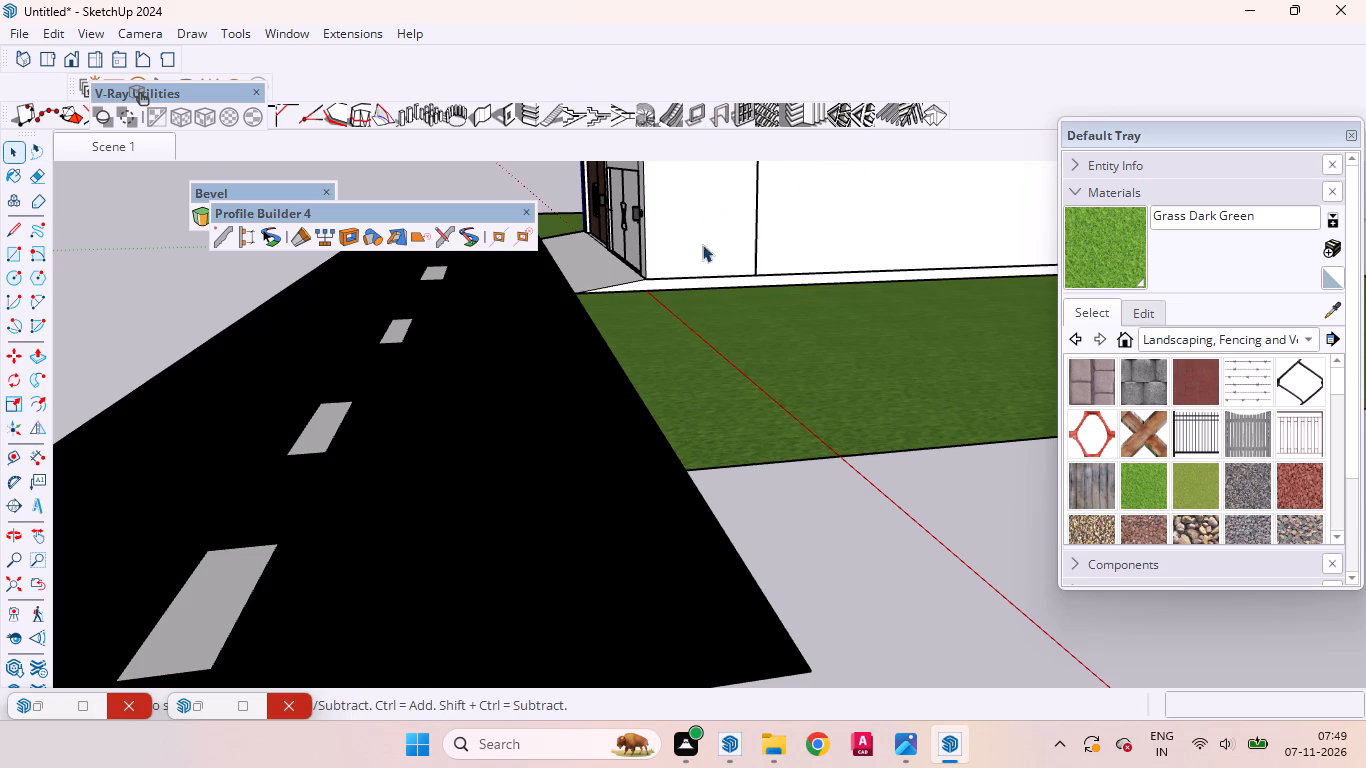
# From the Scene 1 front view of the house, enable the Lightbeans plugin and open its textures library.
pyautogui.click(127, 150)
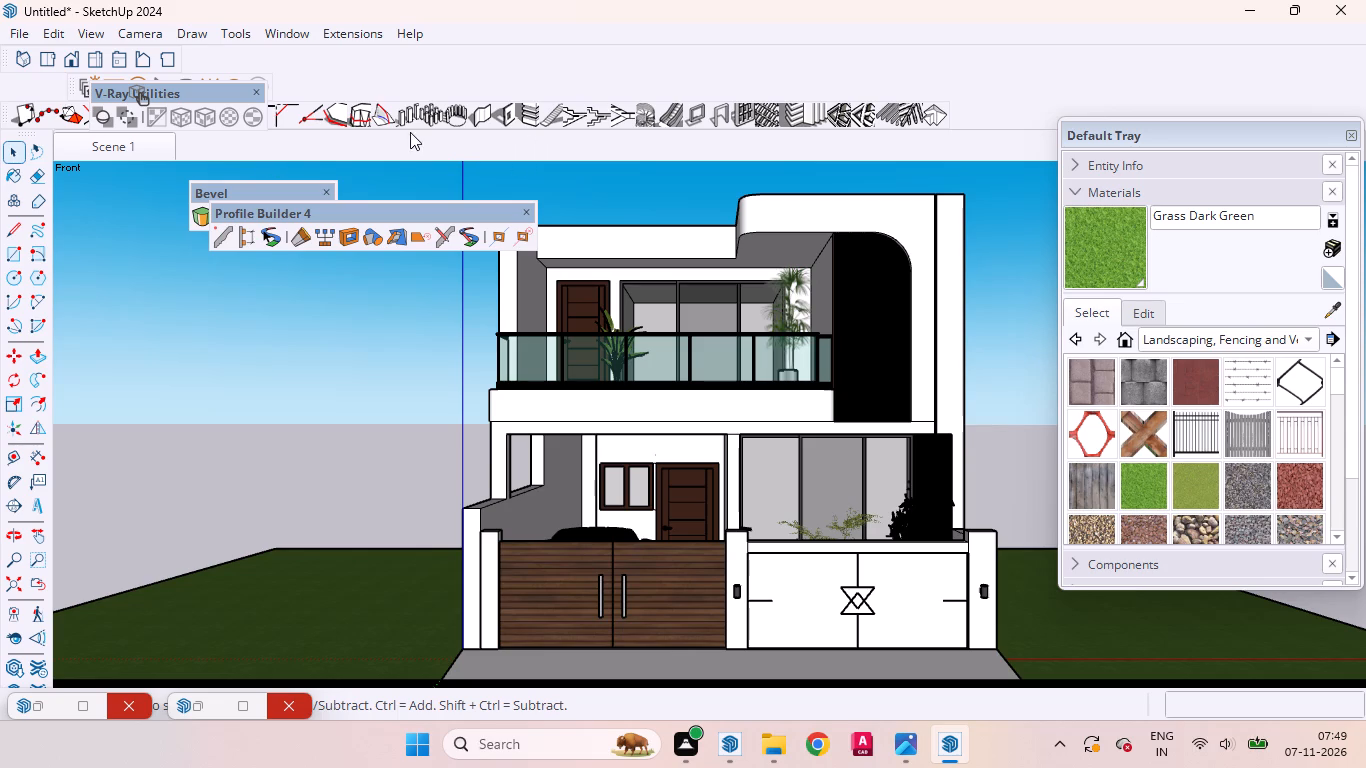
pyautogui.scroll(-3, 377, 50)
pyautogui.scroll(-3, 618, 367)
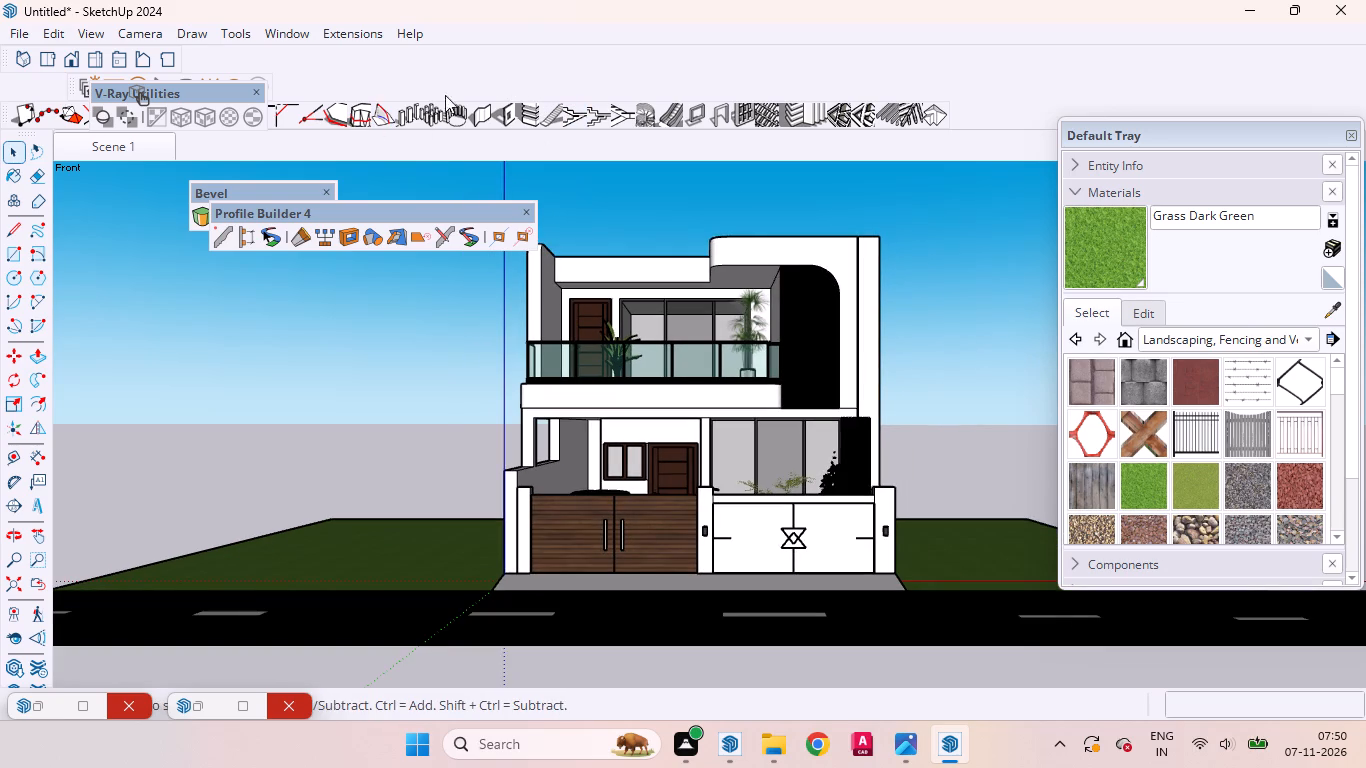
pyautogui.rightClick(554, 26)
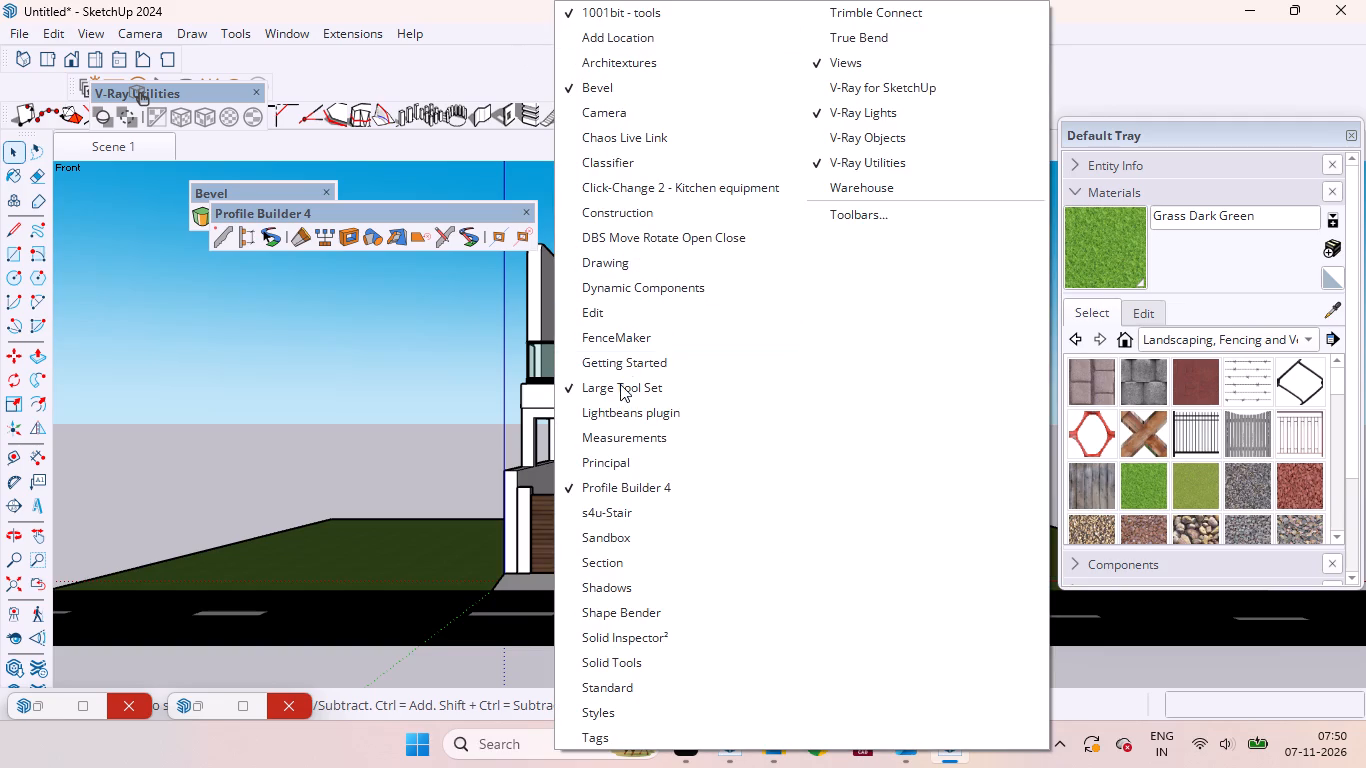
pyautogui.click(615, 409)
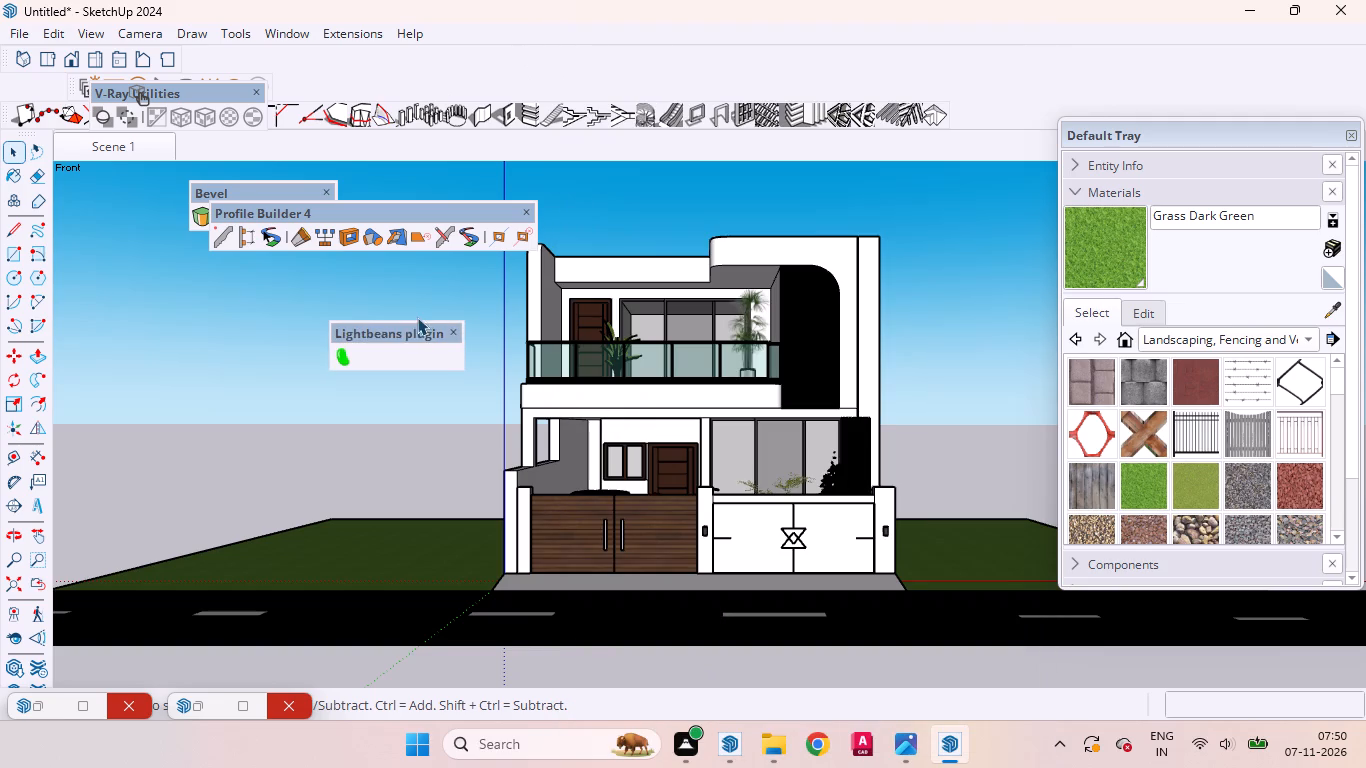
pyautogui.click(348, 356)
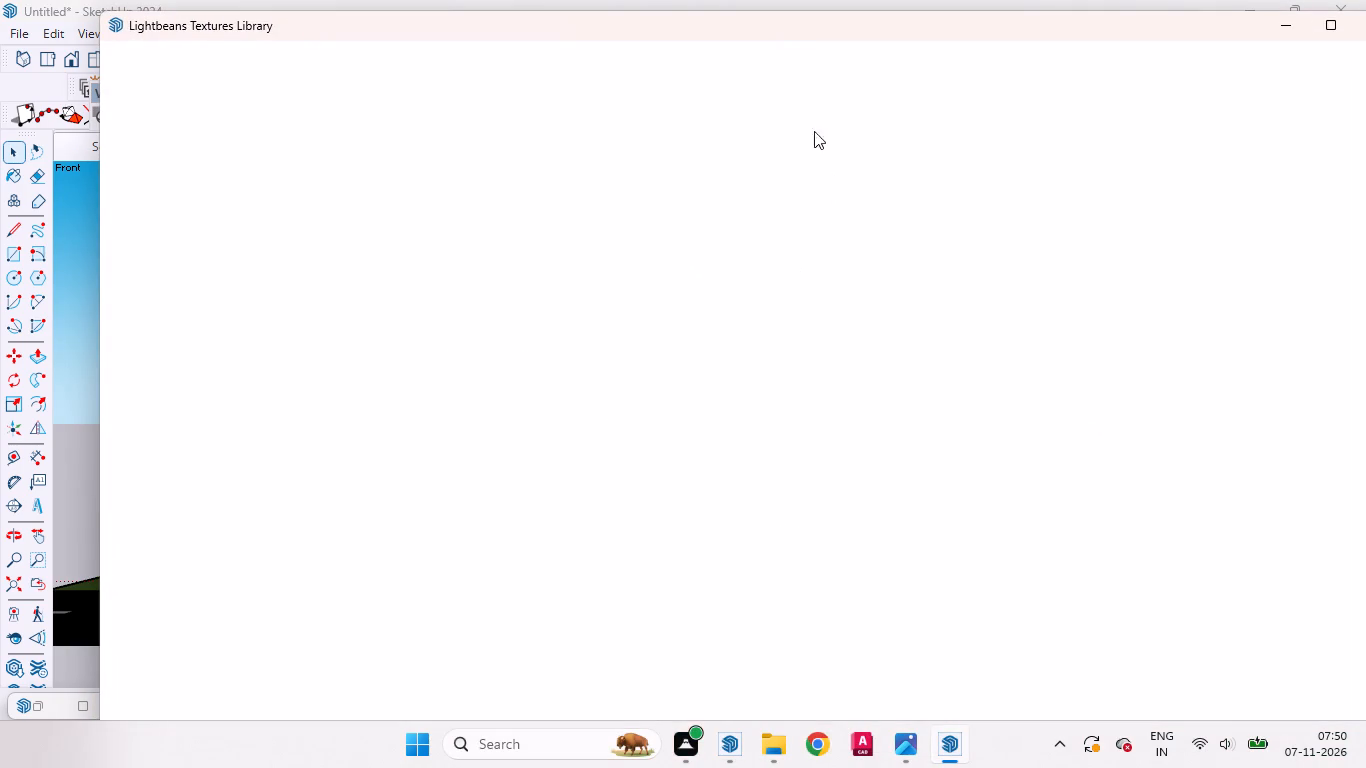
# Browse the Interior Tile category of the Lightbeans library for a tile that suits the house, and minimize the library window.
pyautogui.moveTo(734, 31); pyautogui.dragTo(726, 69)
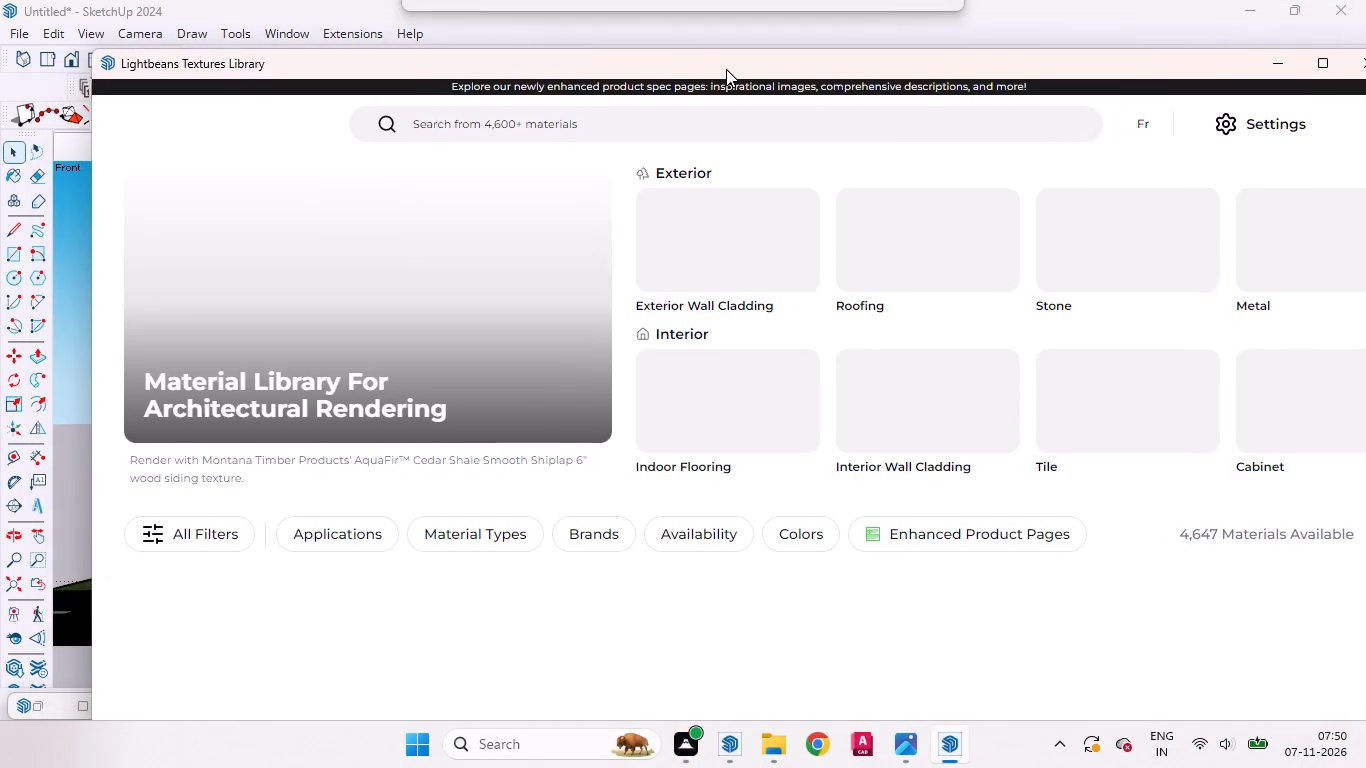
pyautogui.moveTo(726, 69); pyautogui.dragTo(733, 58)
pyautogui.scroll(-1, 690, 163)
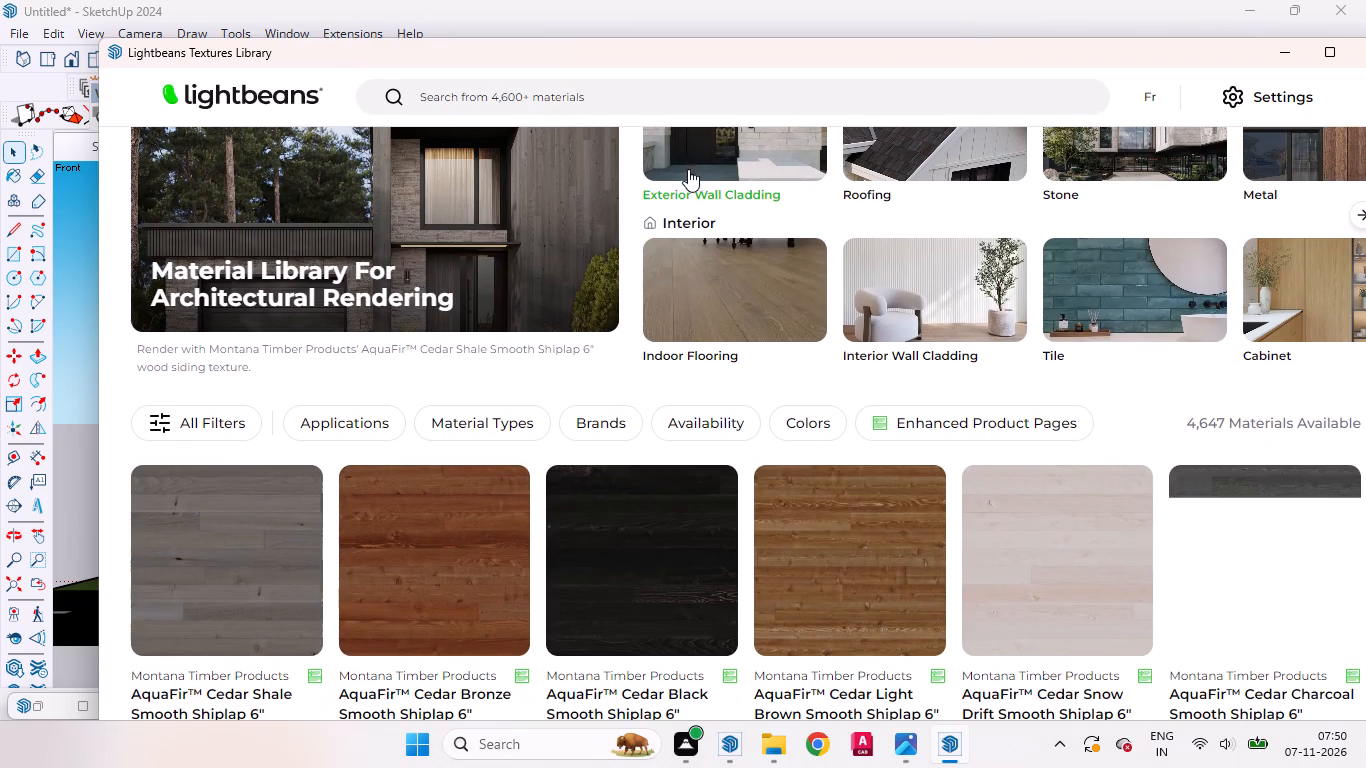
pyautogui.scroll(-1, 679, 183)
pyautogui.scroll(1, 712, 212)
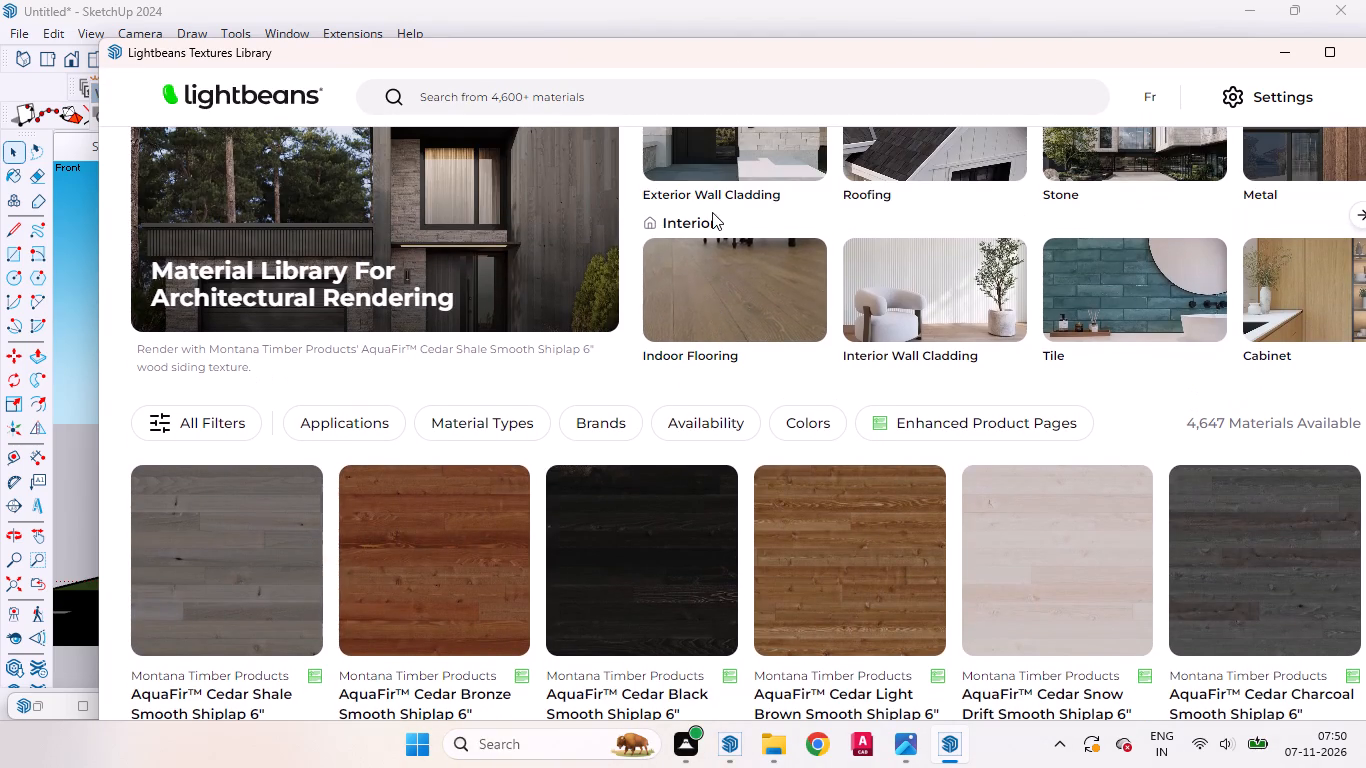
pyautogui.click(1092, 308)
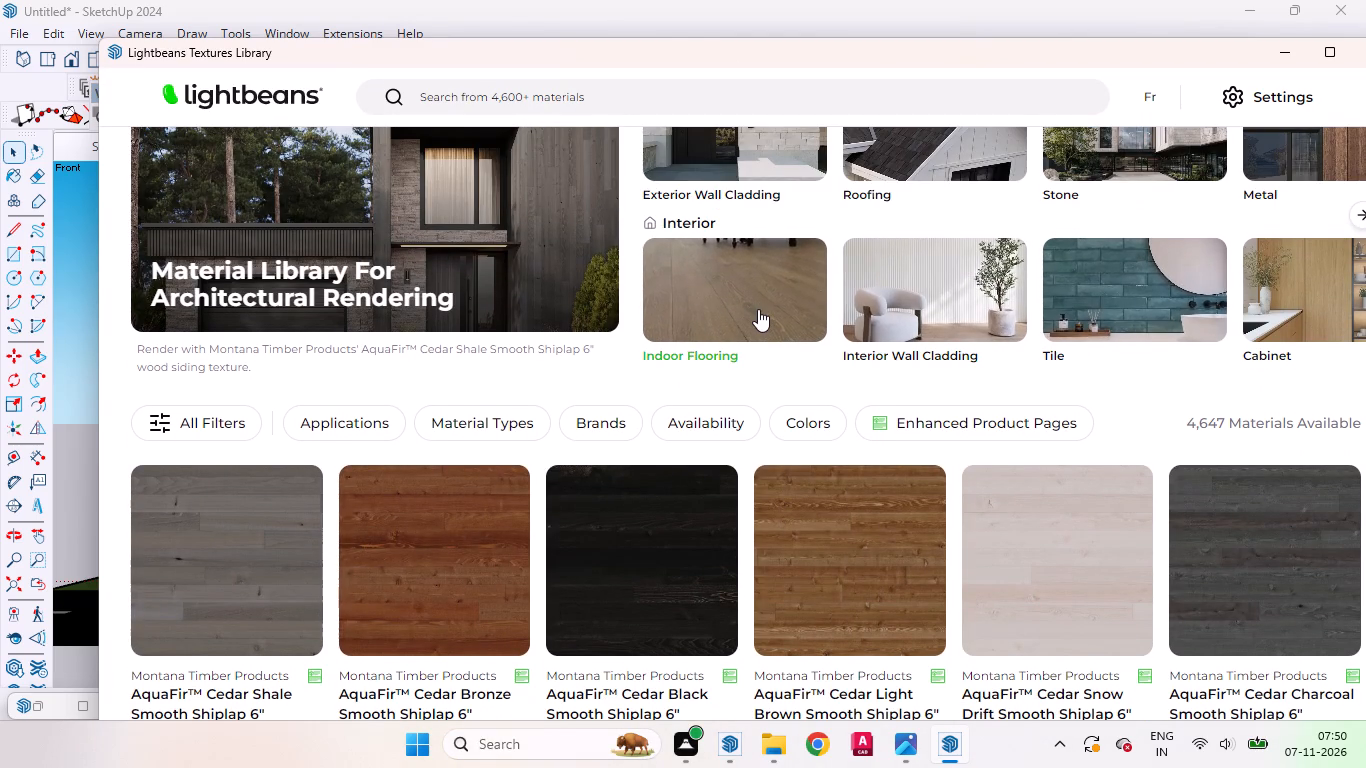
pyautogui.scroll(-1, 748, 345)
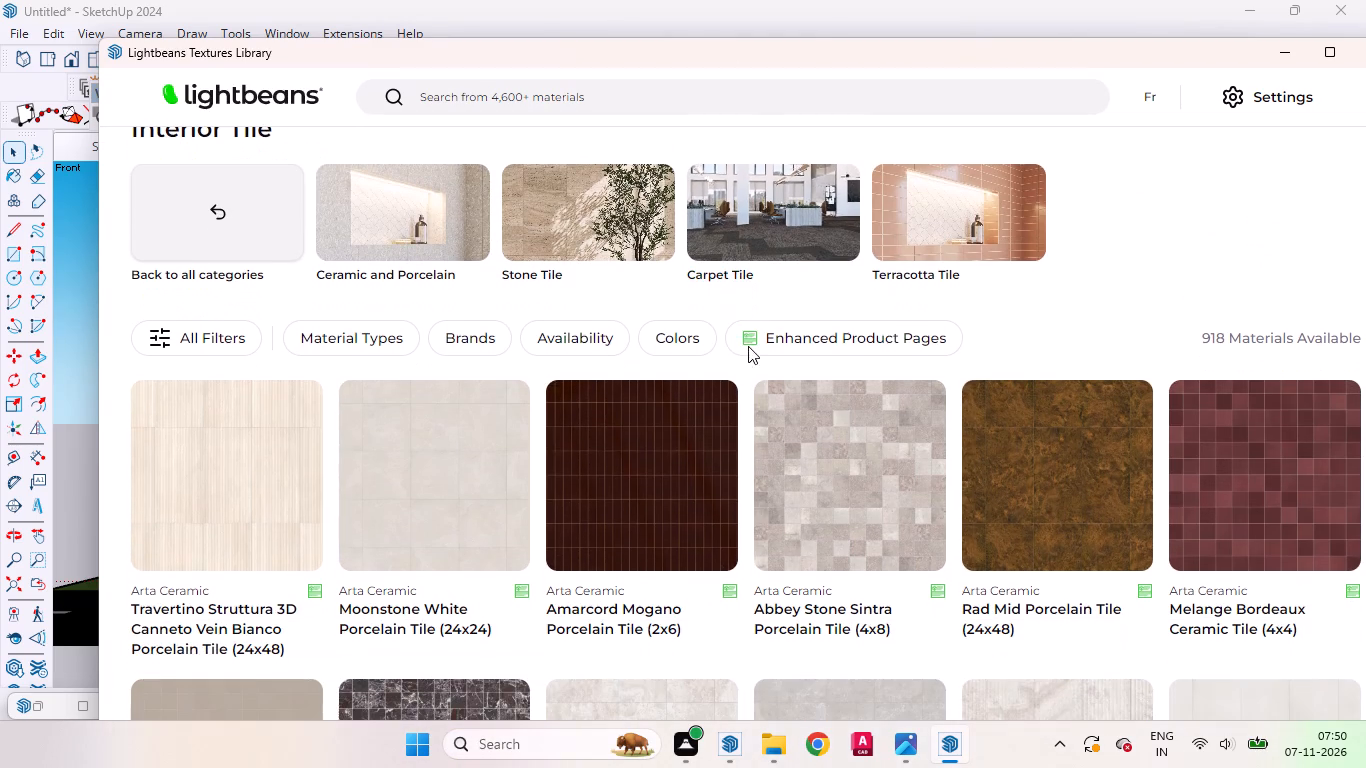
pyautogui.scroll(-3, 748, 346)
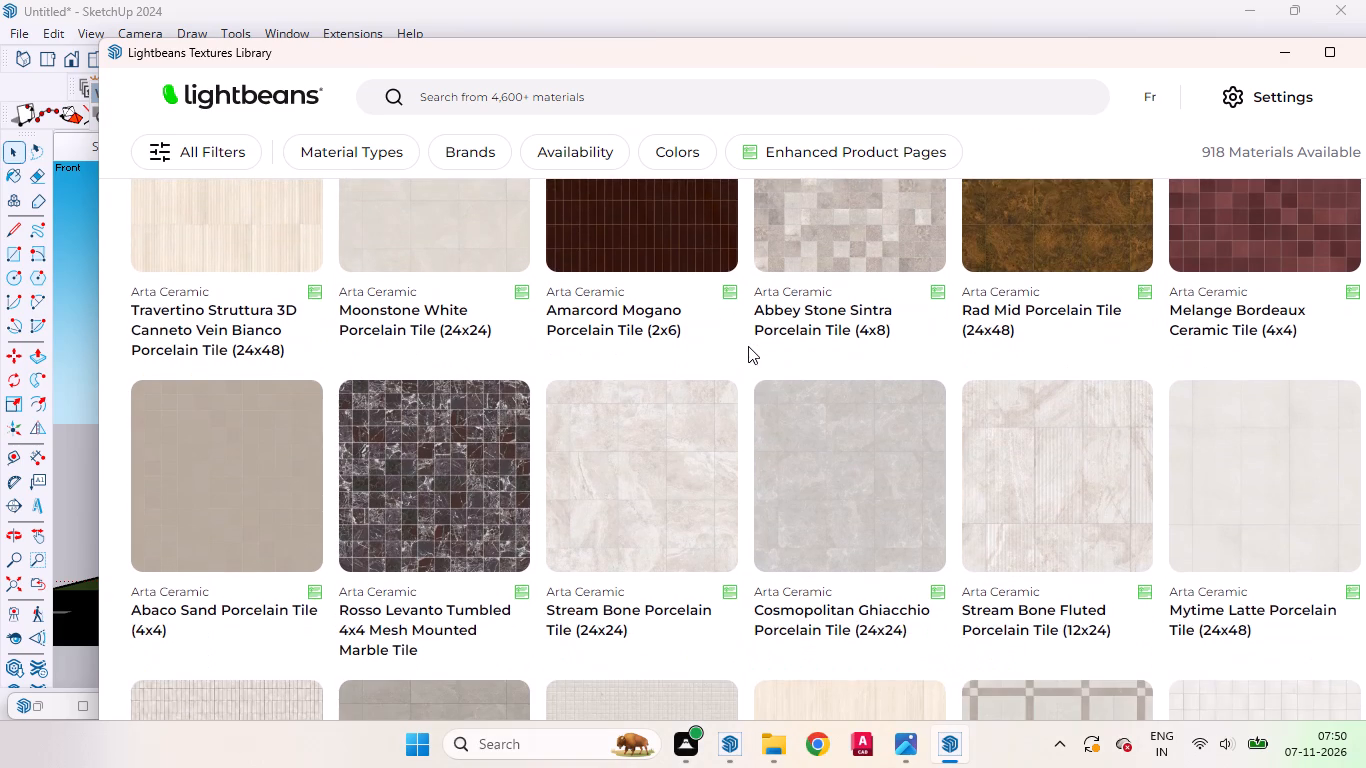
pyautogui.scroll(-3, 748, 346)
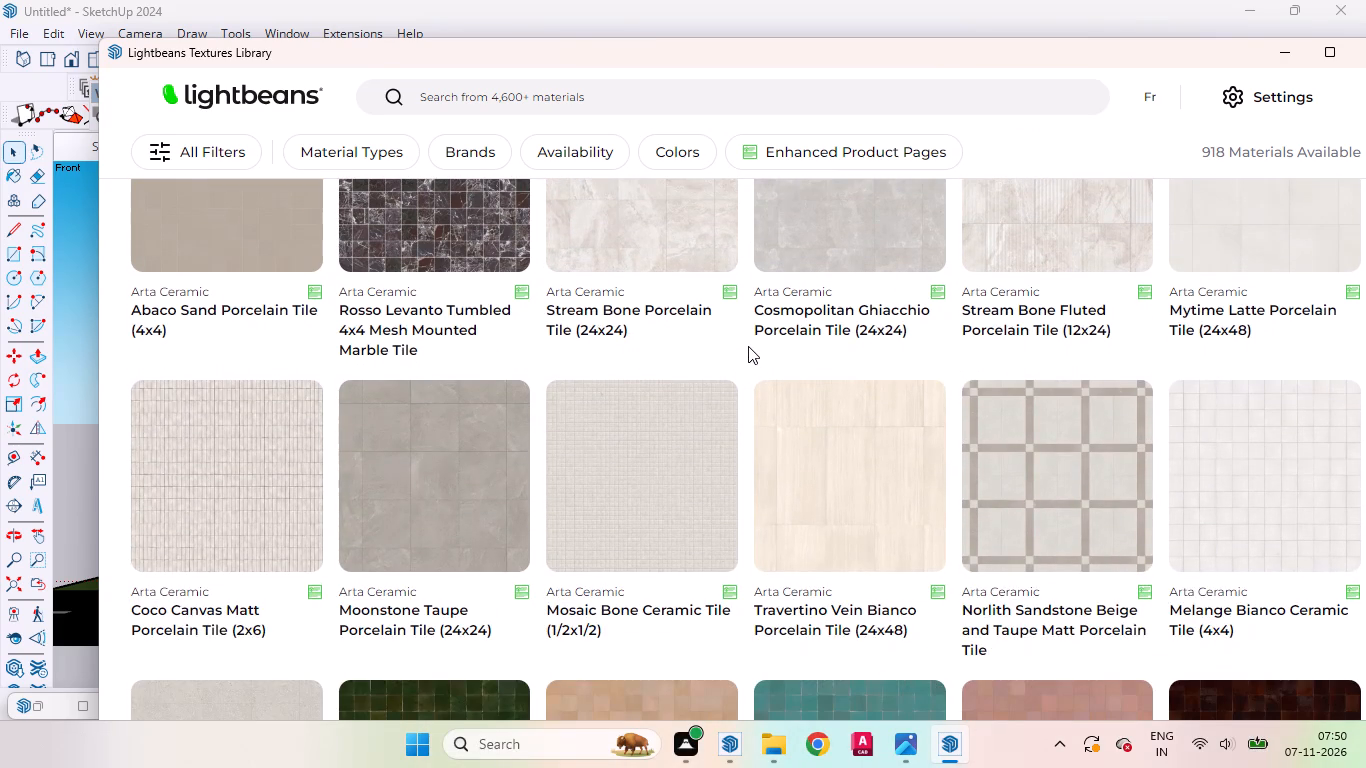
pyautogui.scroll(3, 748, 346)
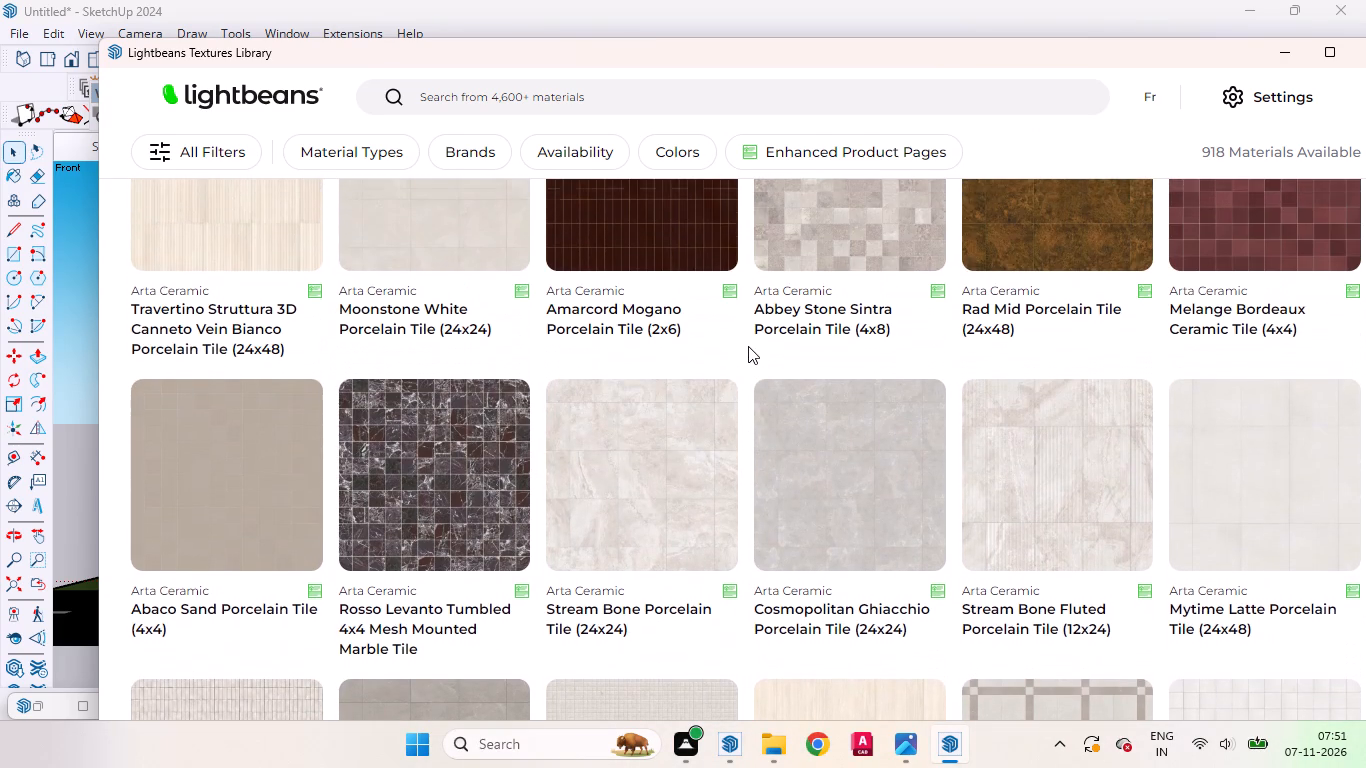
pyautogui.scroll(-2, 742, 350)
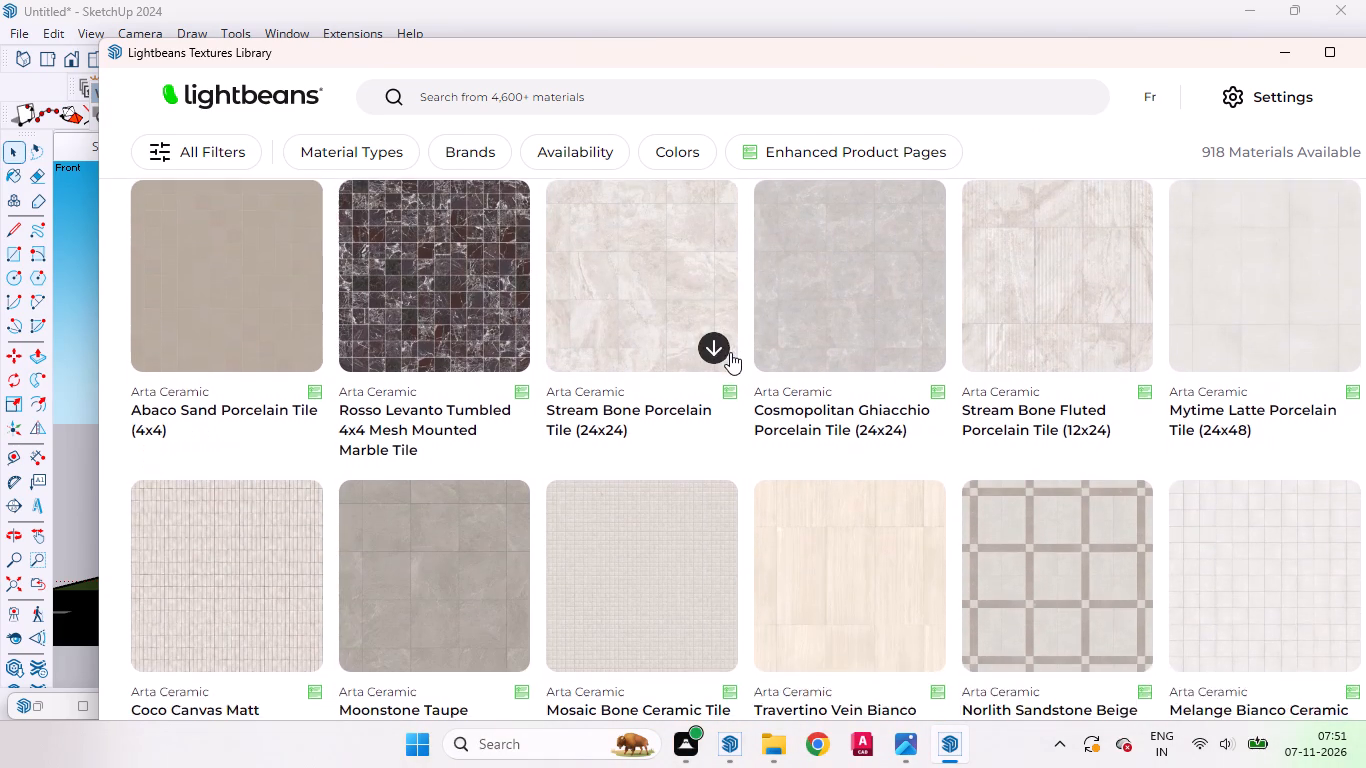
pyautogui.scroll(-5, 730, 352)
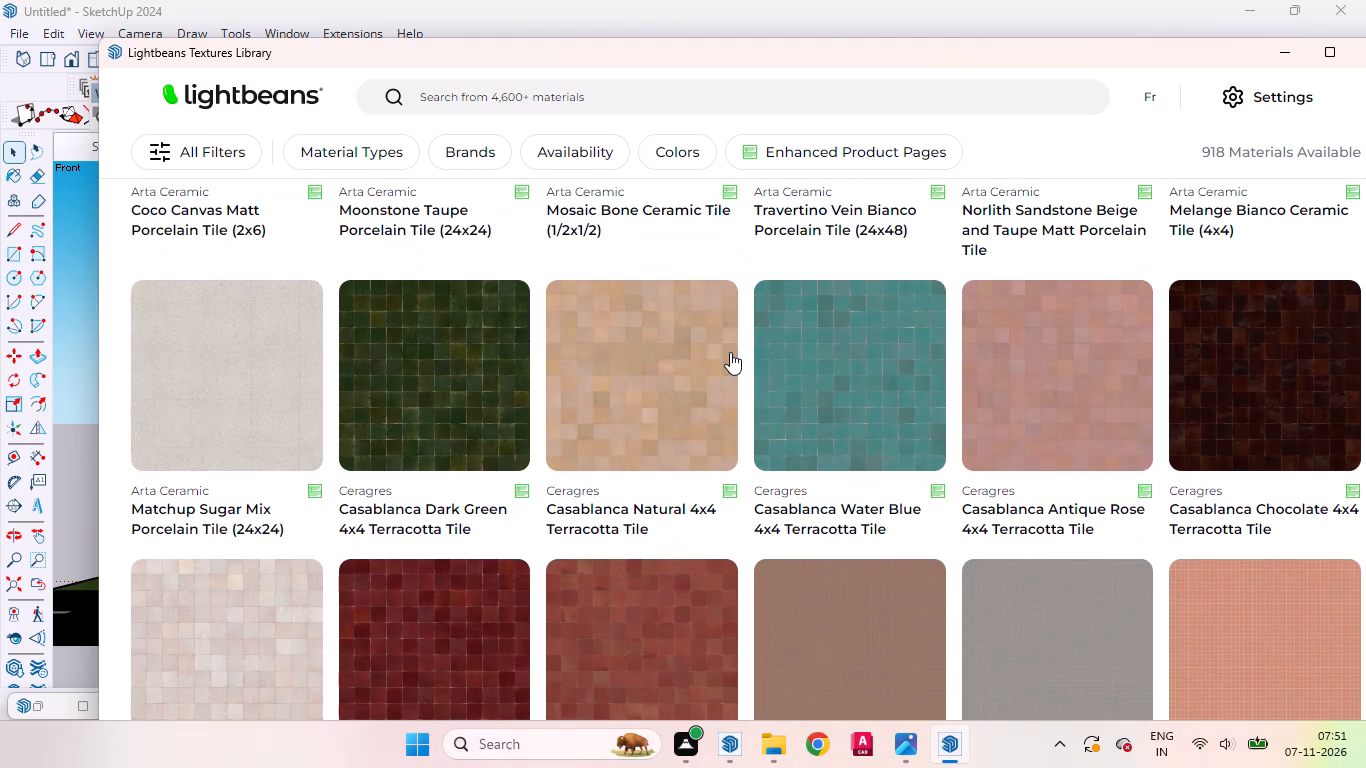
pyautogui.scroll(-4, 730, 352)
pyautogui.scroll(2, 730, 352)
pyautogui.scroll(-1, 730, 352)
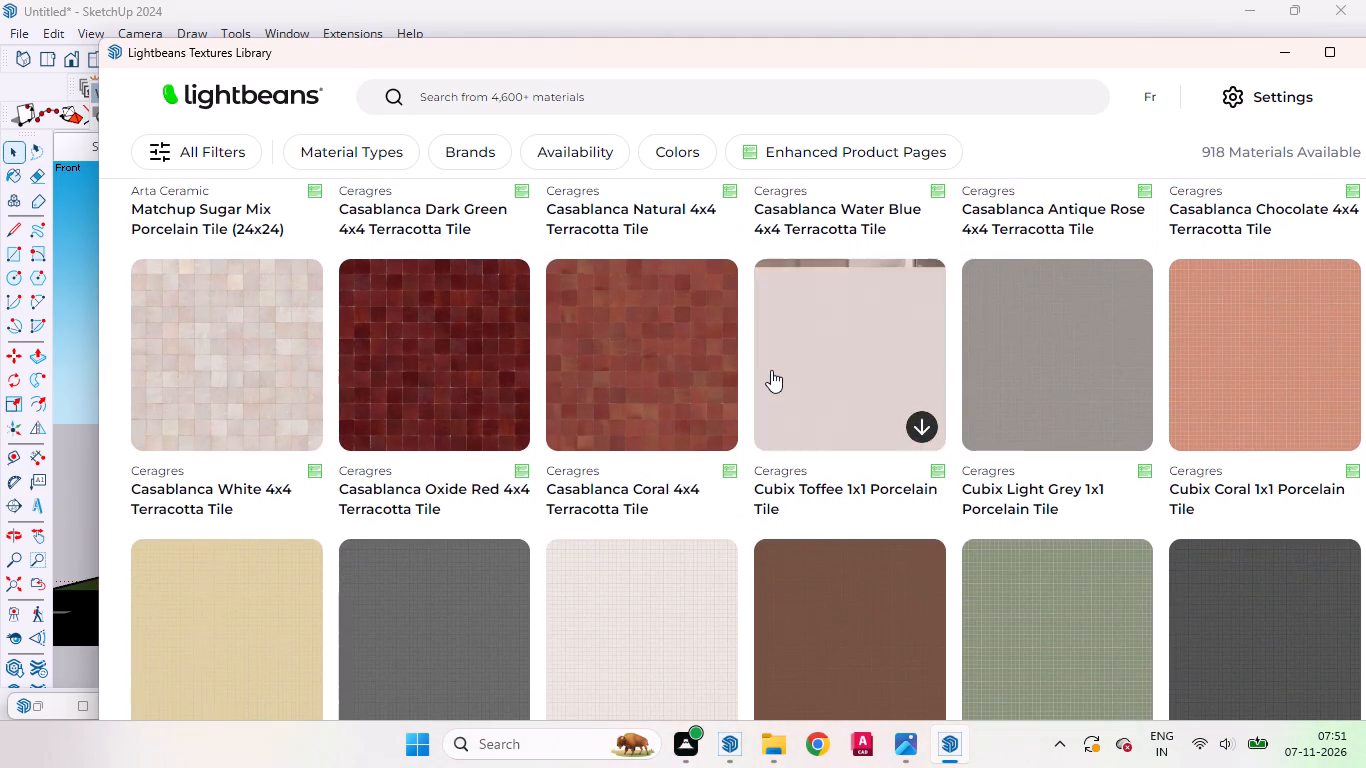
pyautogui.scroll(-3, 771, 370)
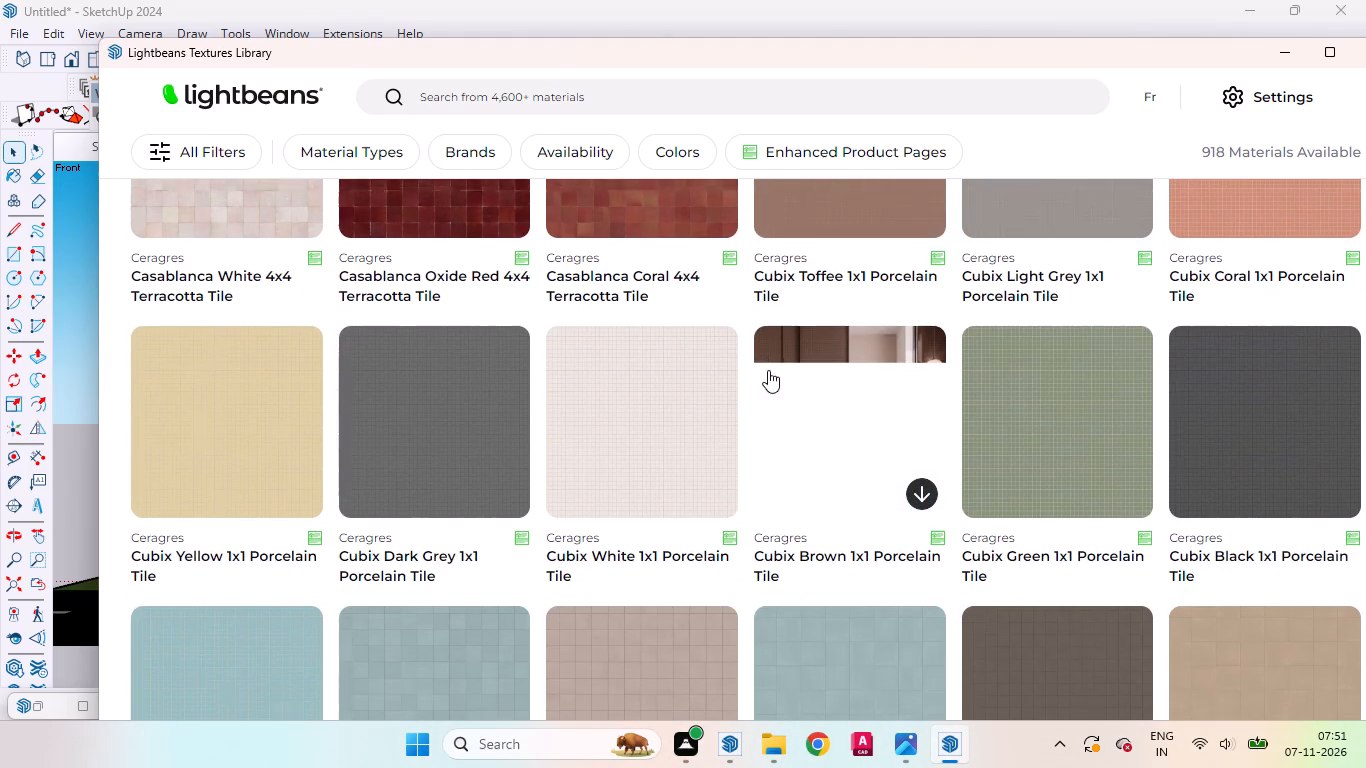
pyautogui.scroll(-3, 768, 370)
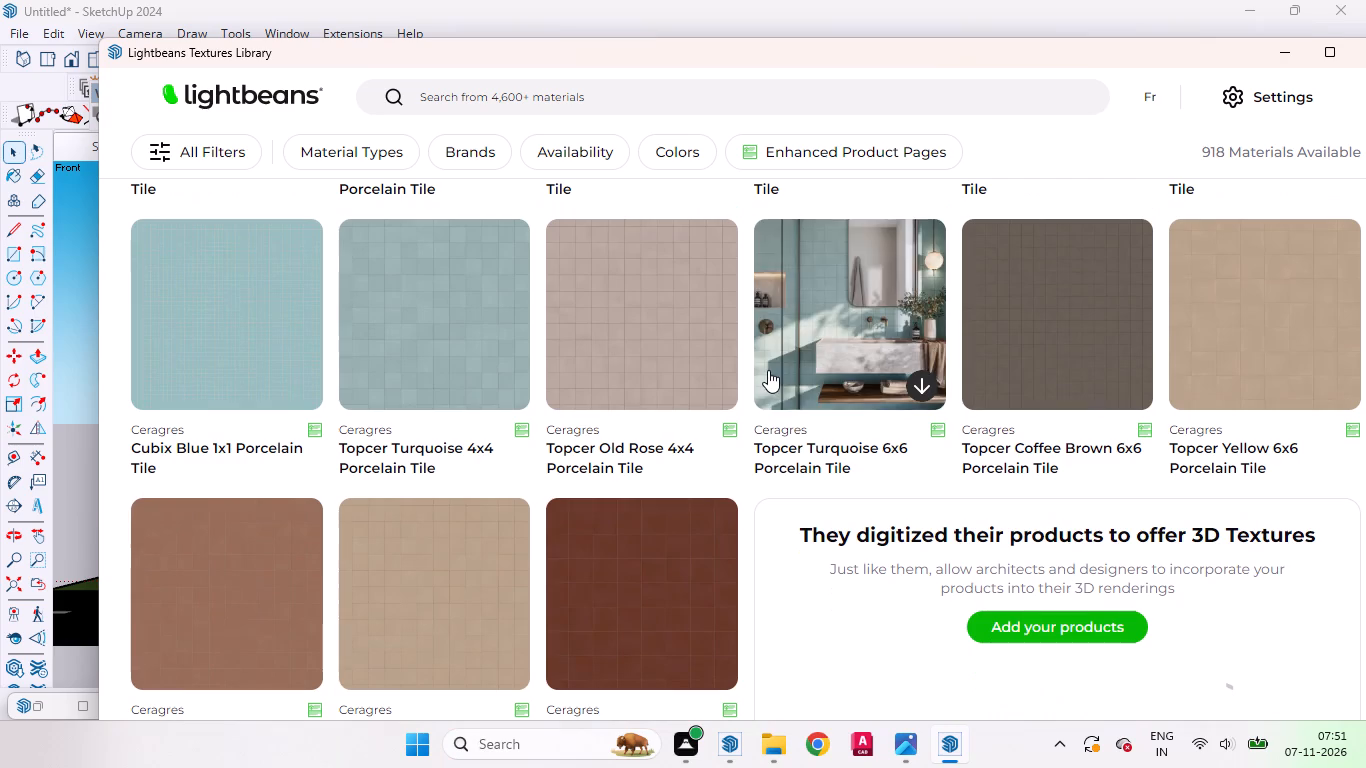
pyautogui.moveTo(876, 472); pyautogui.dragTo(867, 425, button='middle')
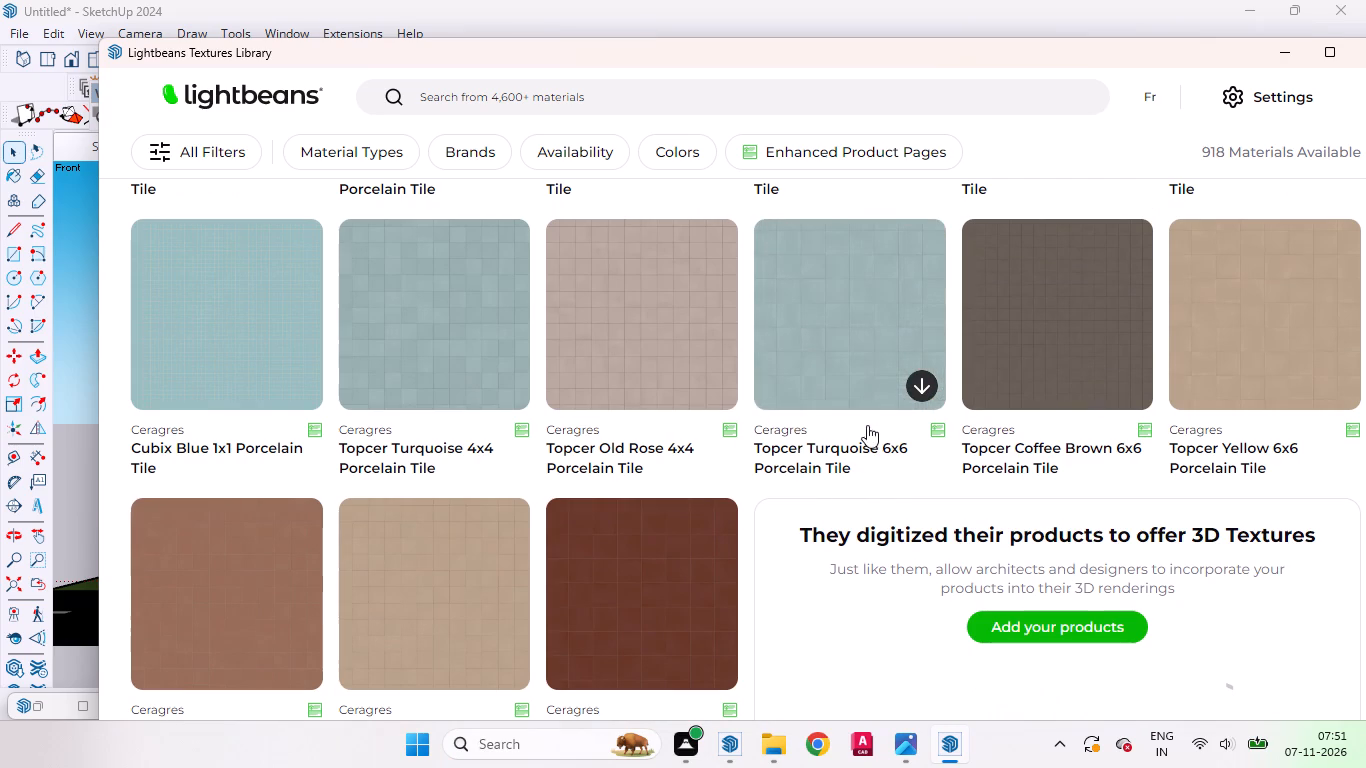
pyautogui.moveTo(867, 425); pyautogui.dragTo(867, 464, button='middle')
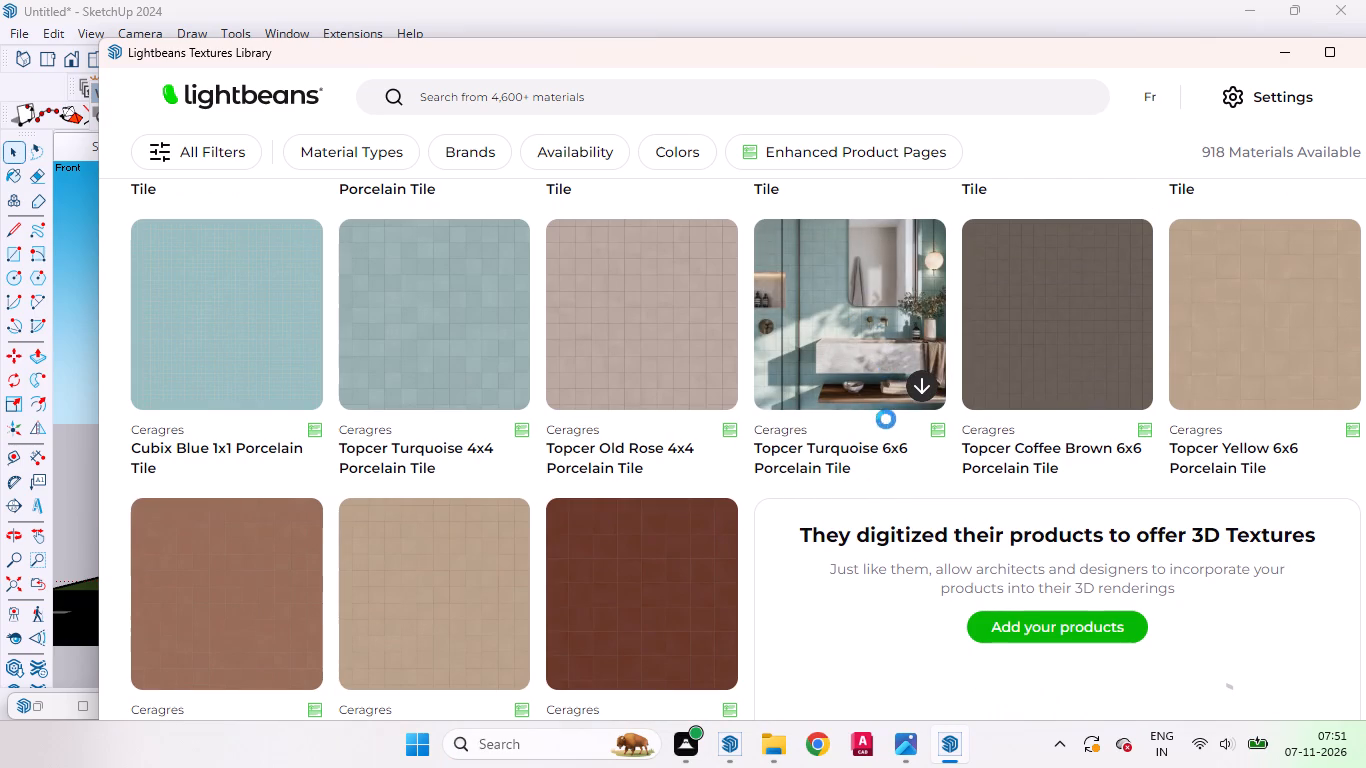
pyautogui.scroll(3, 889, 427)
pyautogui.scroll(-5, 811, 463)
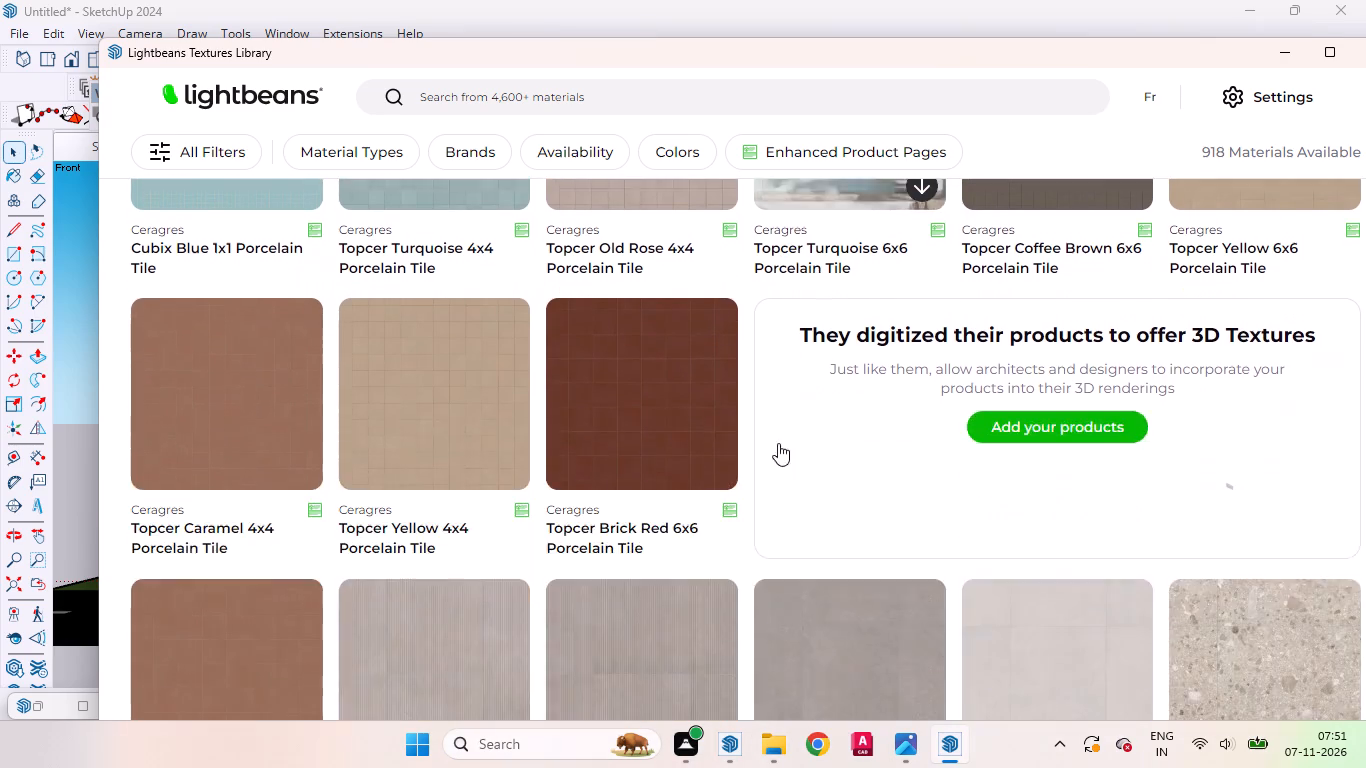
pyautogui.scroll(-2, 778, 443)
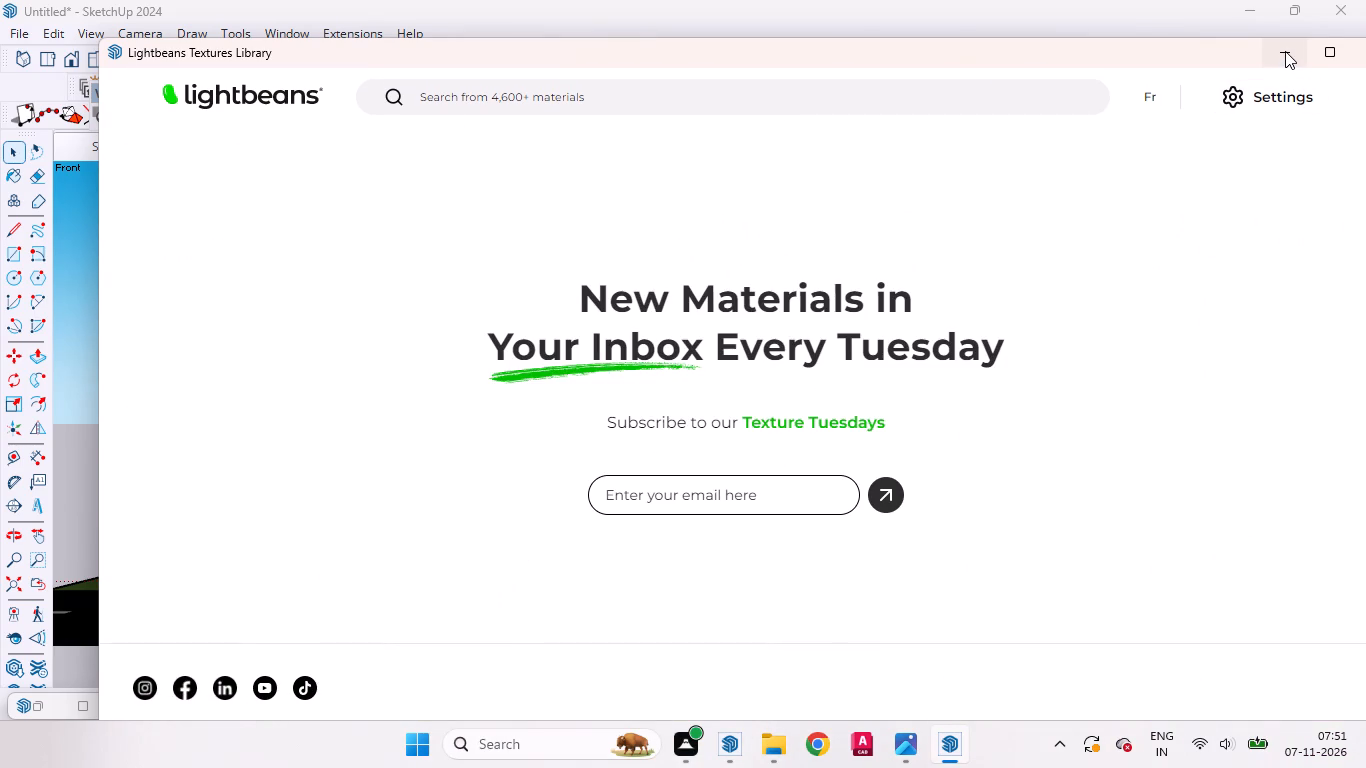
pyautogui.click(1285, 51)
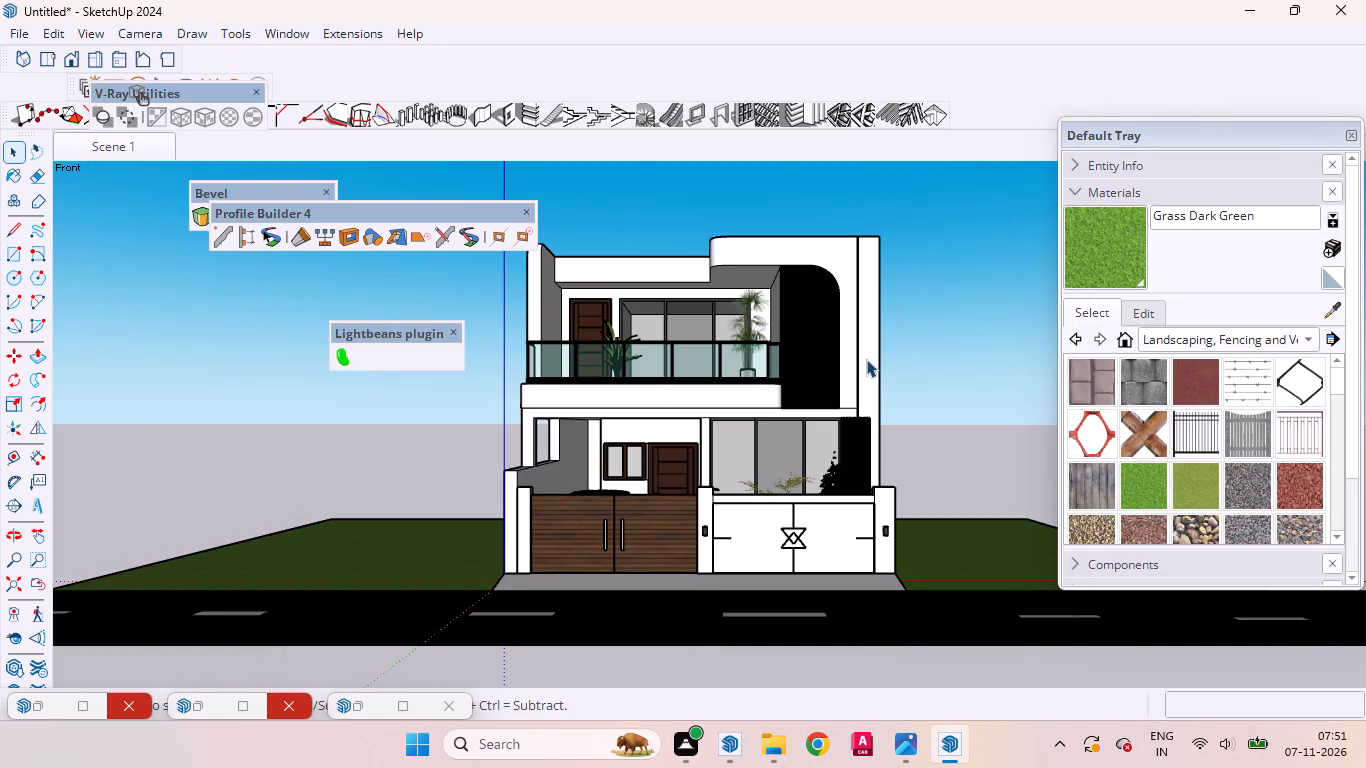
# Reopen the Lightbeans textures library and go to its interior Tile category.
pyautogui.click(351, 355)
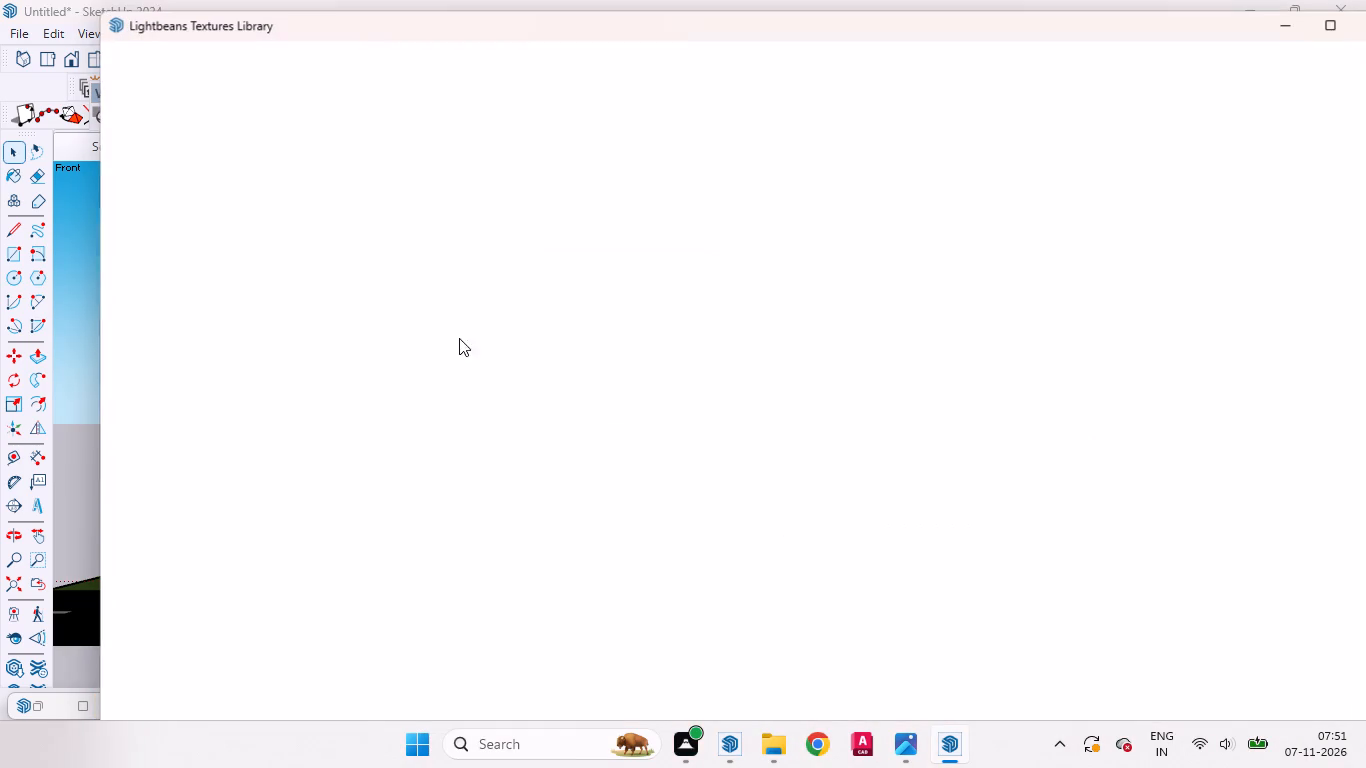
pyautogui.moveTo(852, 40); pyautogui.dragTo(831, 43)
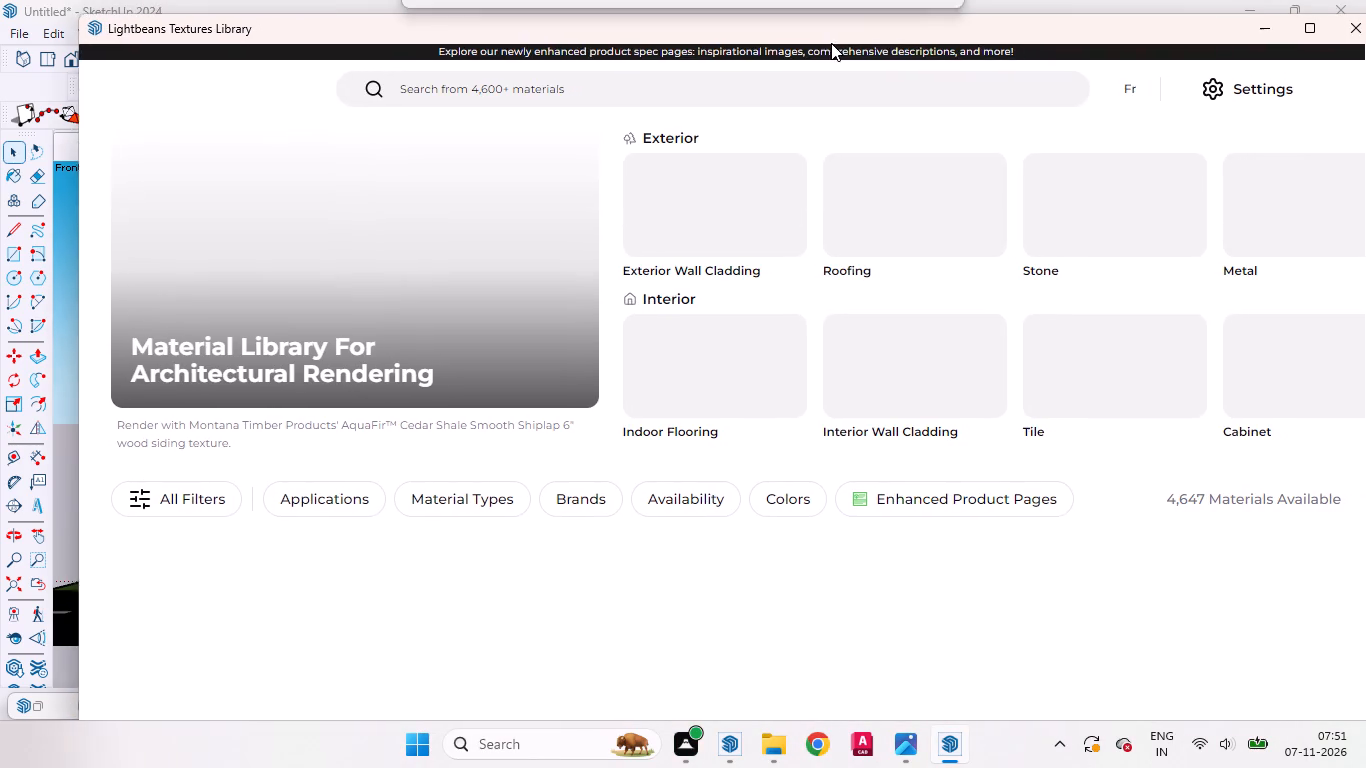
pyautogui.moveTo(831, 43); pyautogui.dragTo(820, 42)
pyautogui.click(1079, 382)
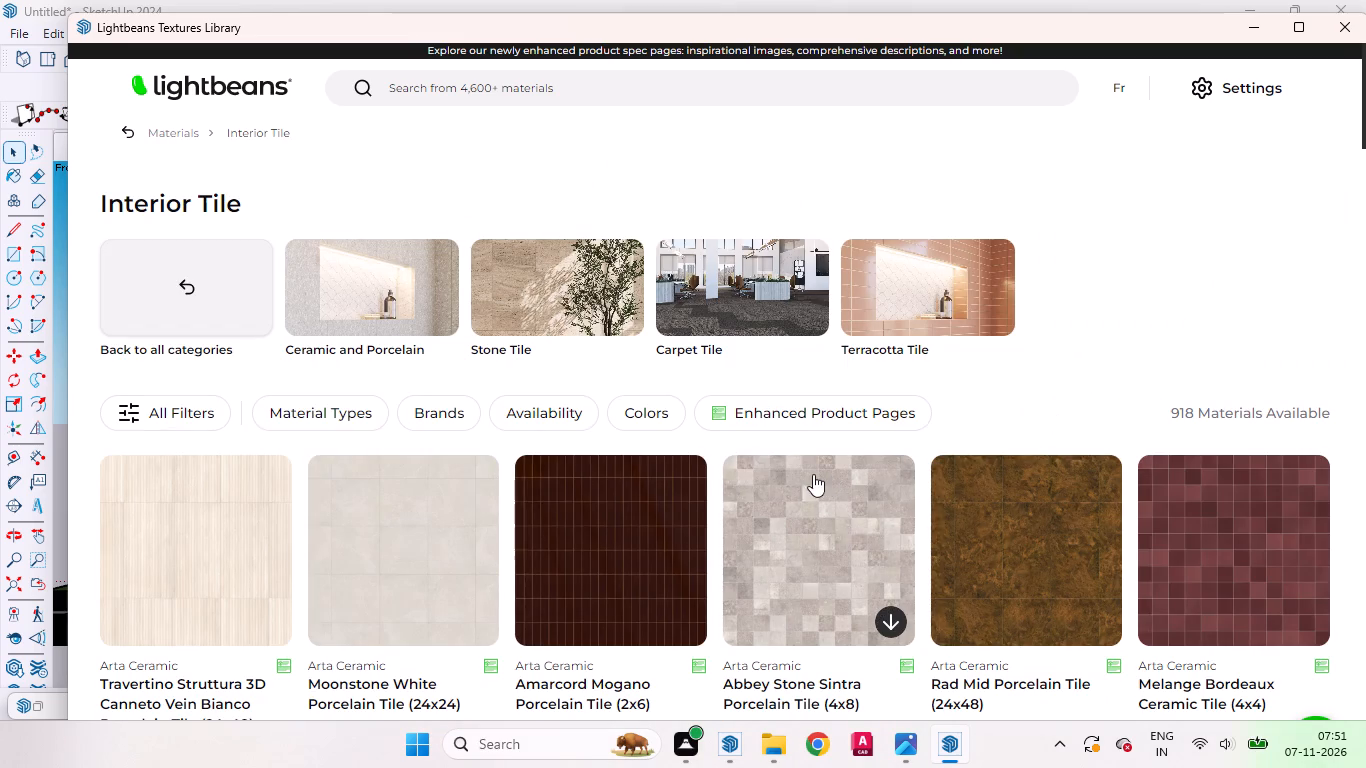
# Find the Ceragres Topcer Brick Red 6x6 Porcelain Tile among the interior tiles and download it into the model.
pyautogui.scroll(-2, 813, 471)
pyautogui.scroll(2, 809, 471)
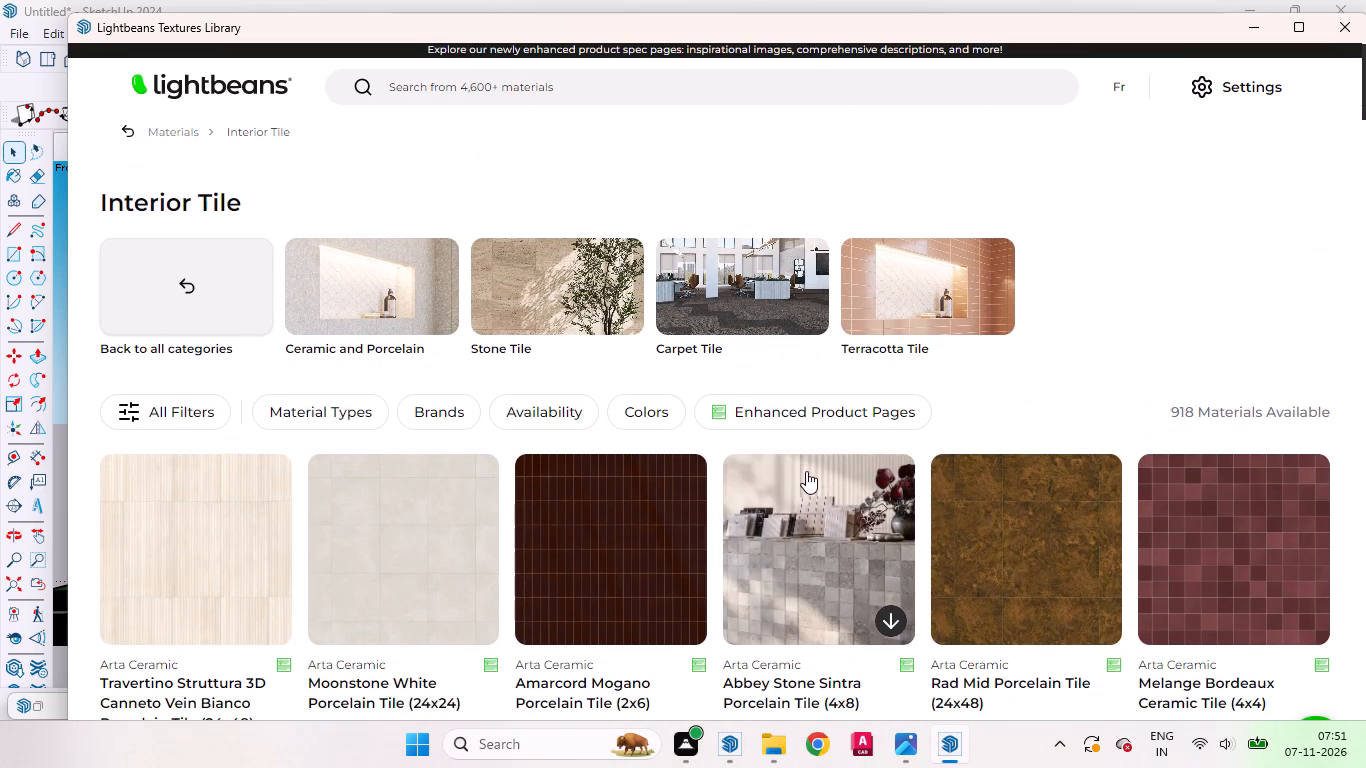
pyautogui.scroll(-4, 801, 439)
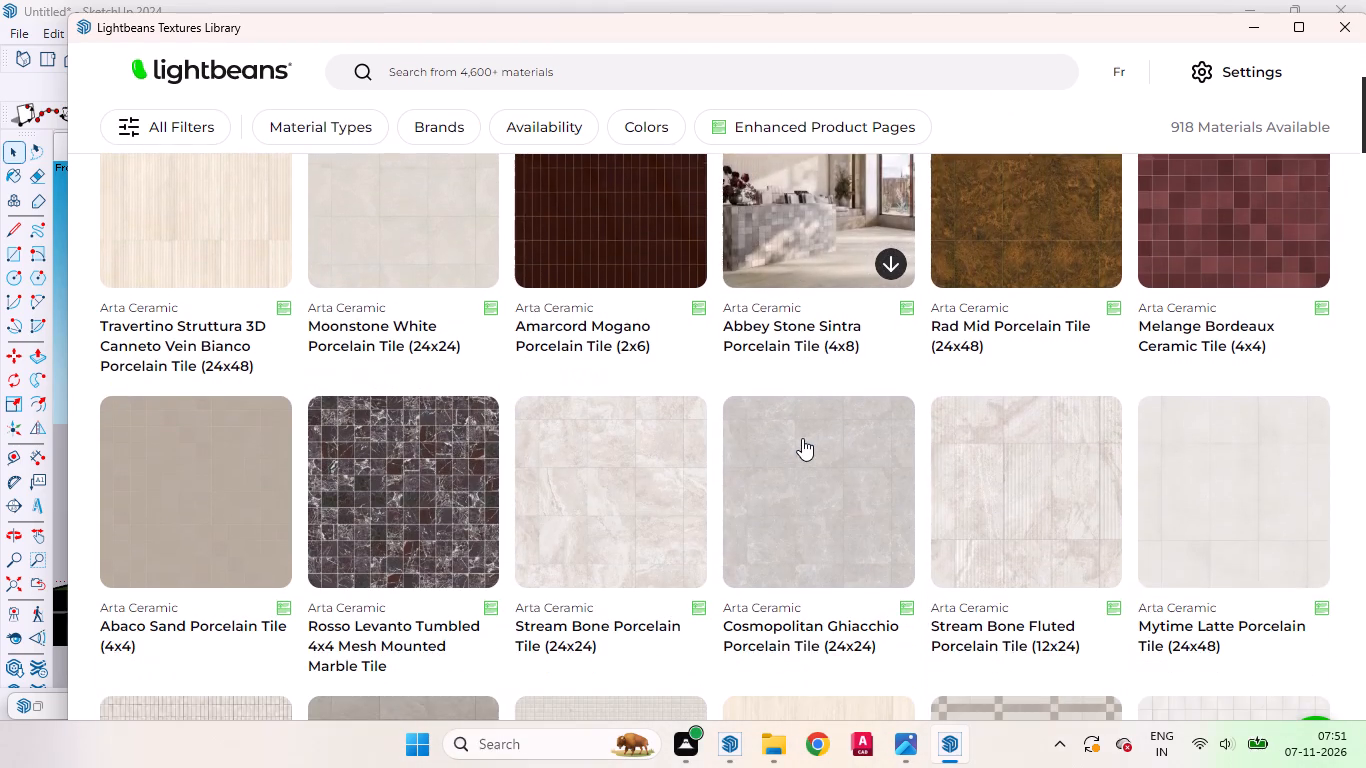
pyautogui.scroll(-2, 768, 445)
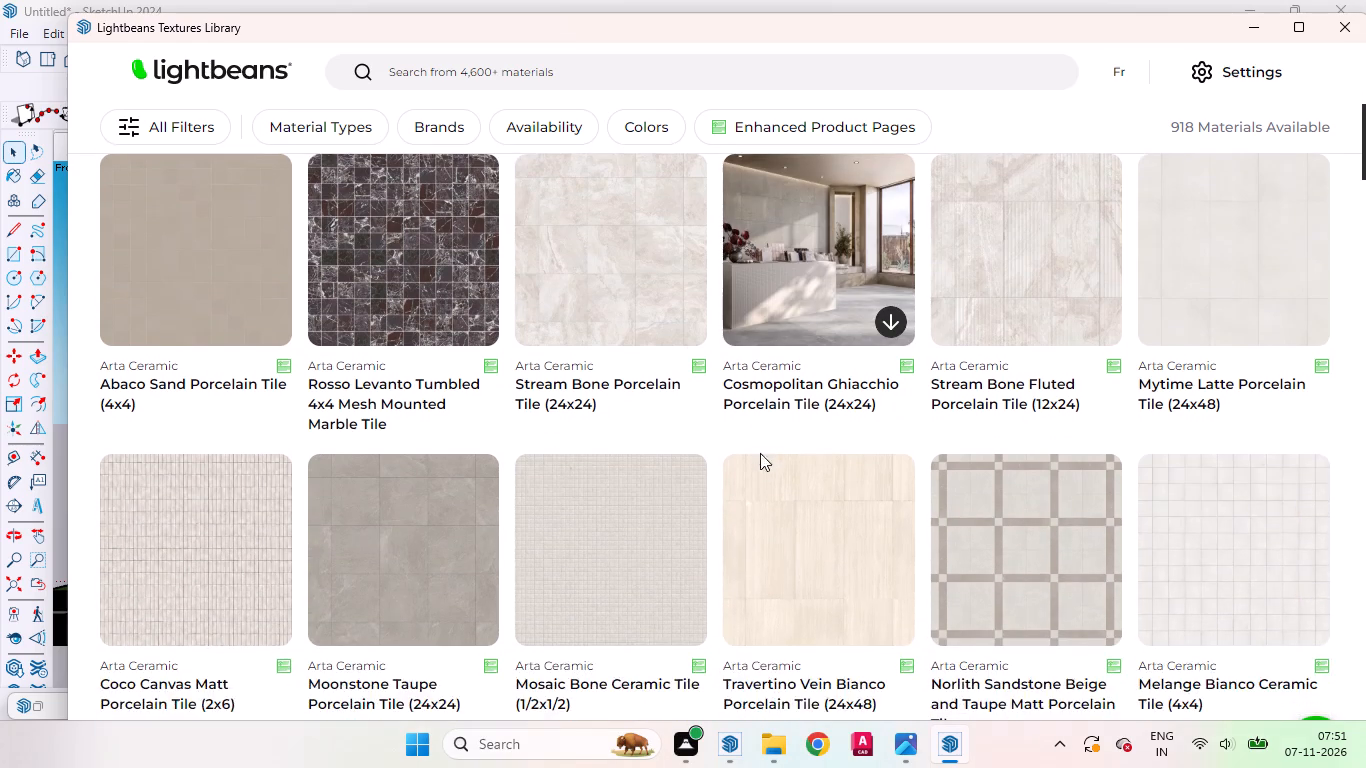
pyautogui.scroll(-5, 752, 467)
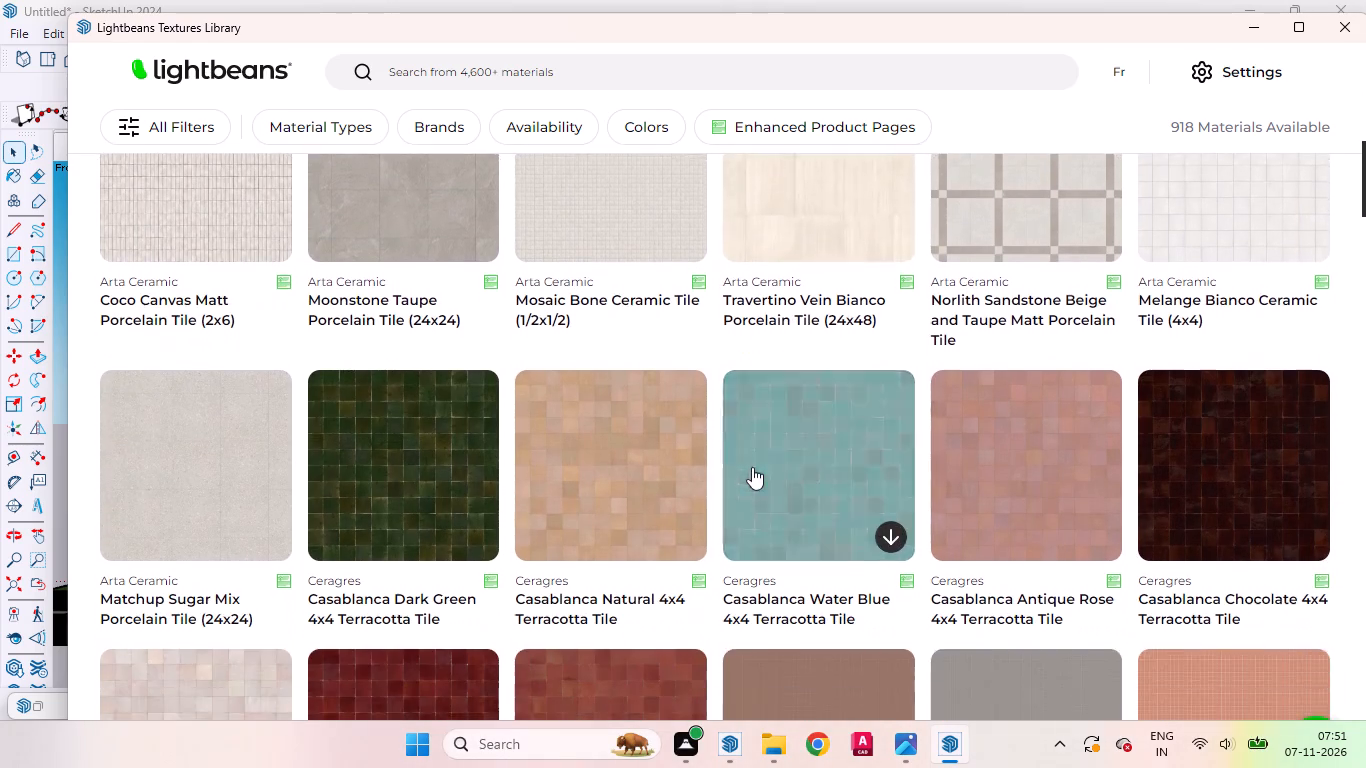
pyautogui.scroll(-4, 752, 467)
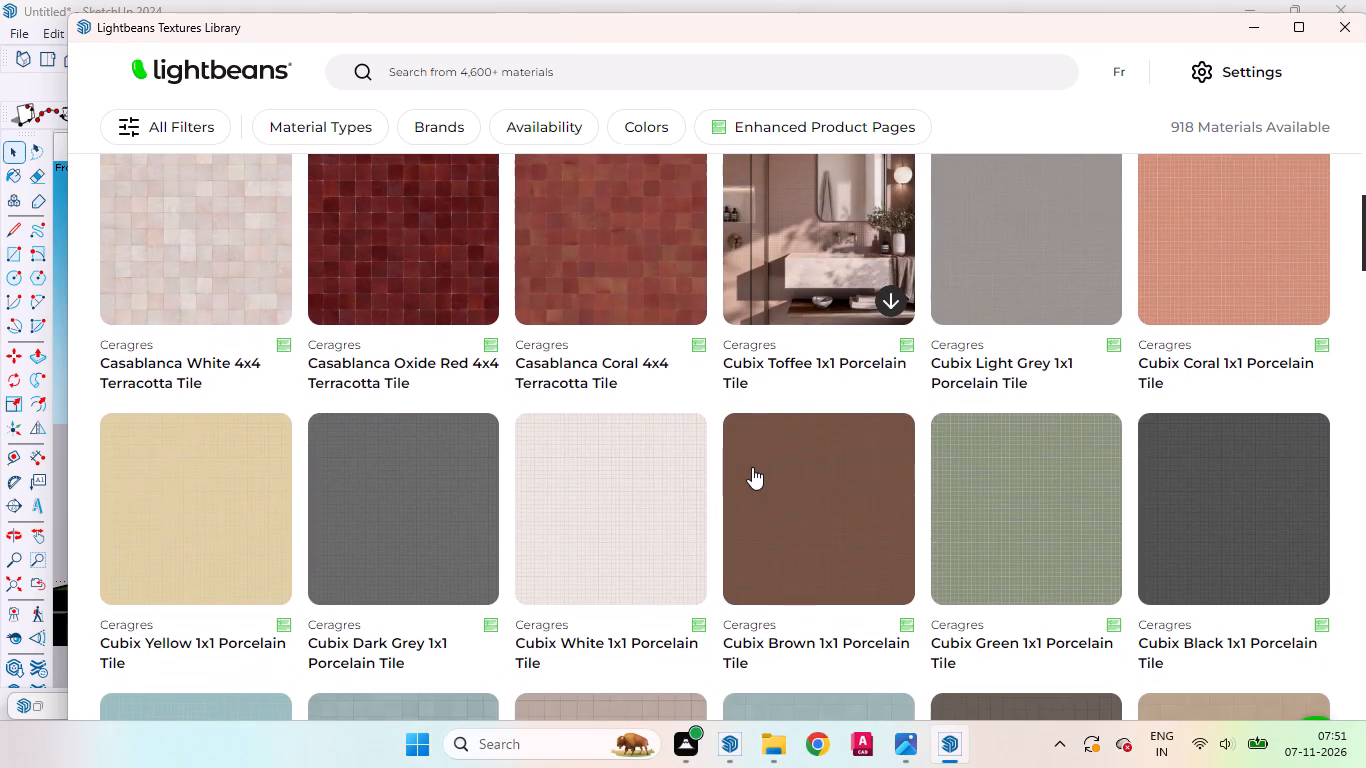
pyautogui.scroll(-4, 752, 467)
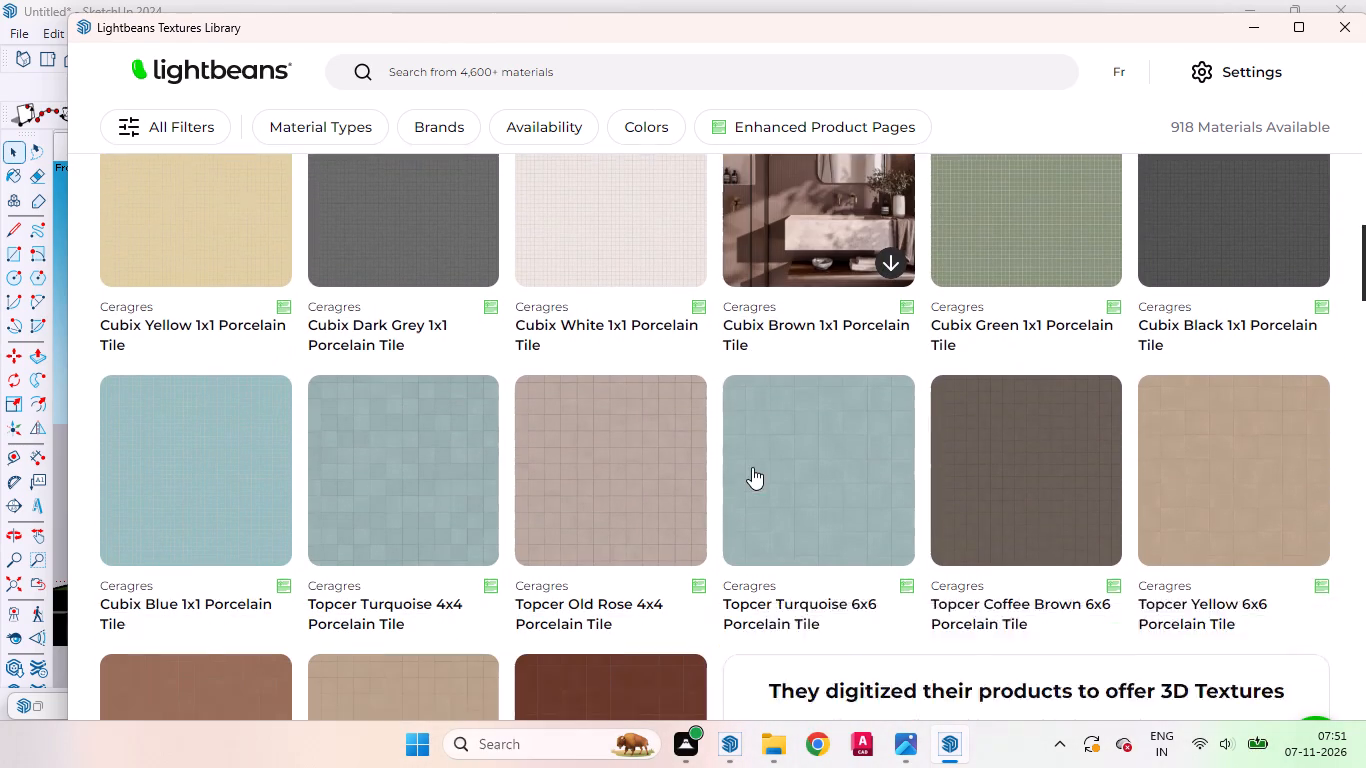
pyautogui.scroll(-3, 768, 467)
pyautogui.scroll(1, 717, 460)
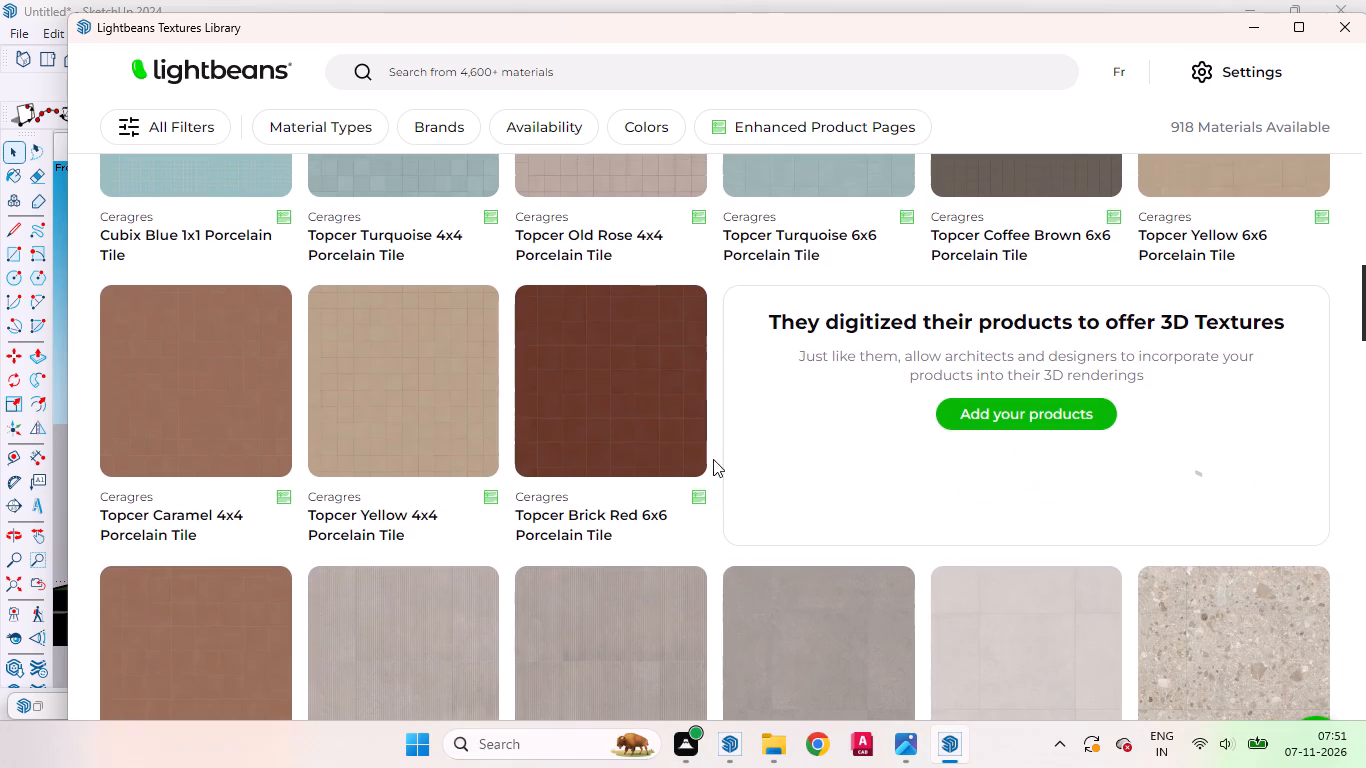
pyautogui.scroll(1, 713, 459)
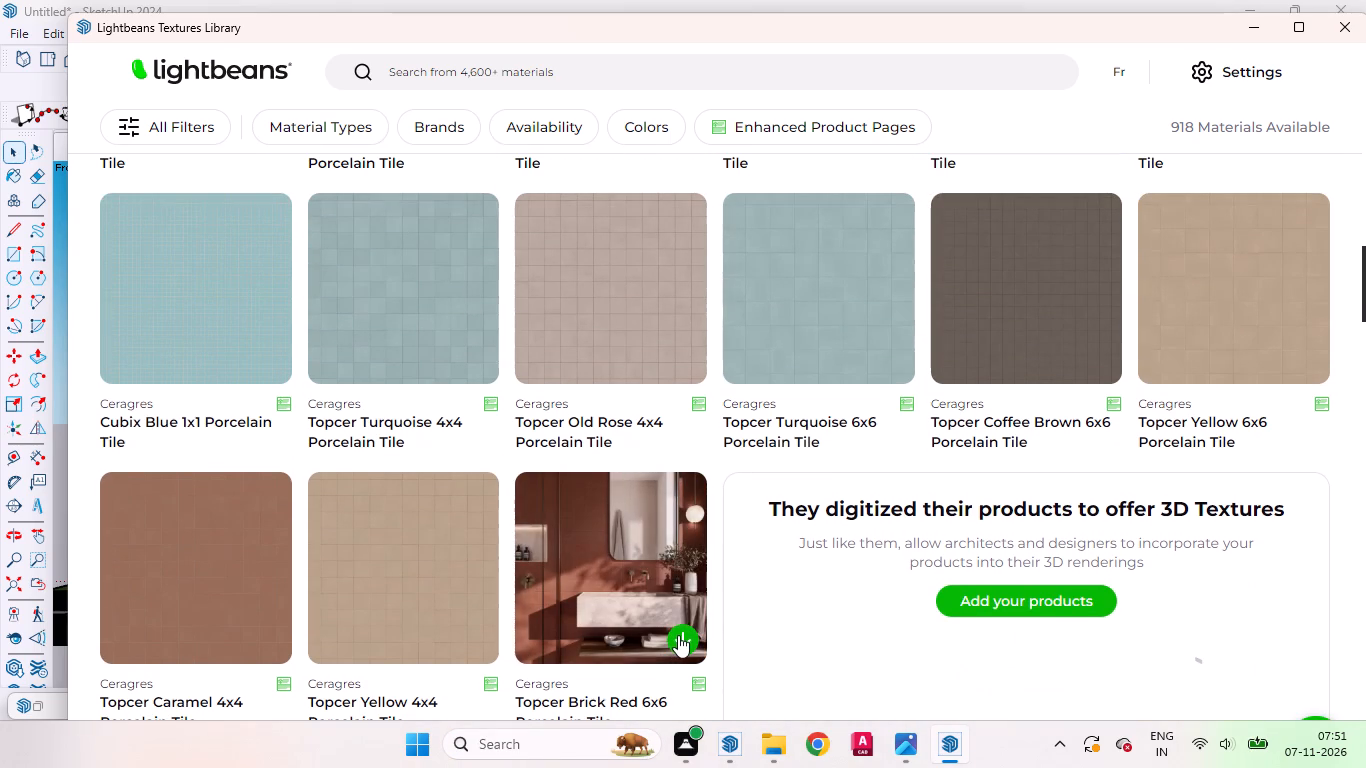
pyautogui.click(678, 635)
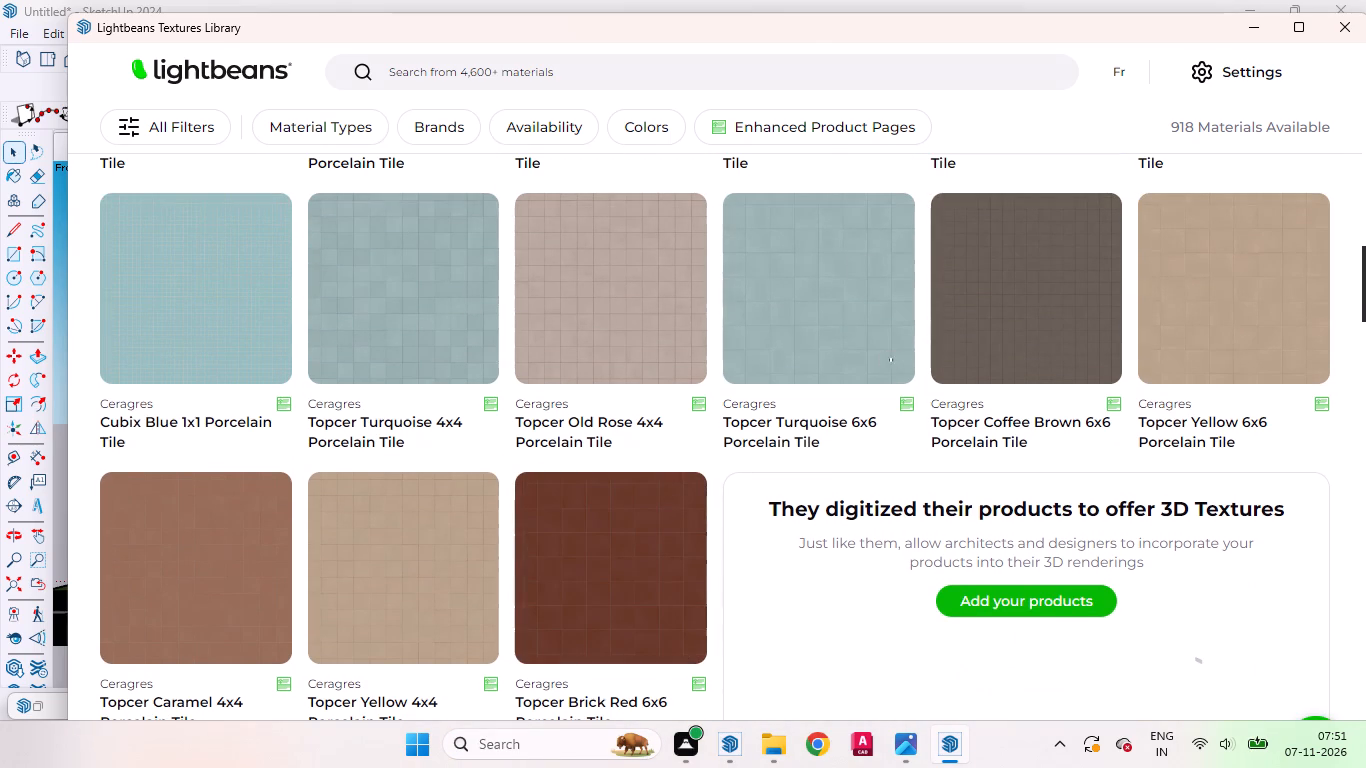
pyautogui.moveTo(805, 26); pyautogui.dragTo(746, 59)
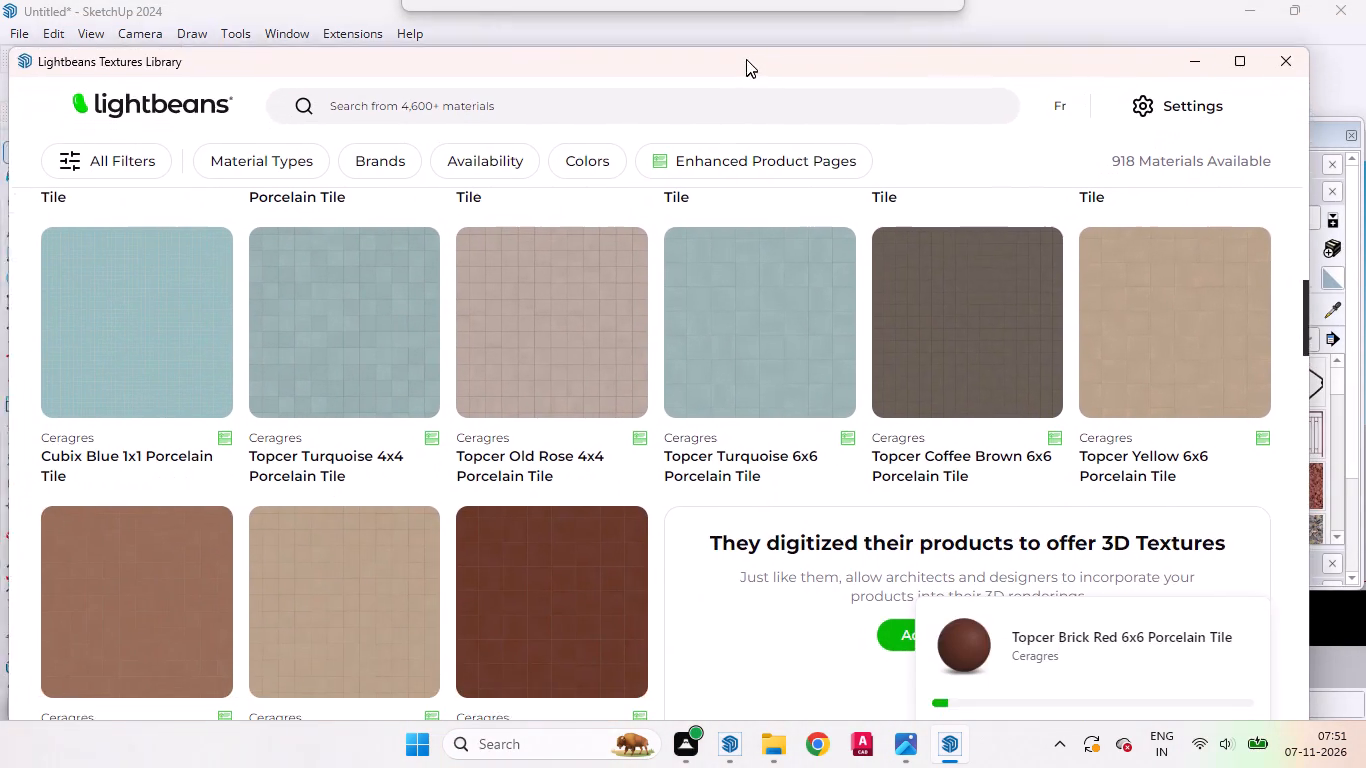
pyautogui.moveTo(746, 59); pyautogui.dragTo(728, 42)
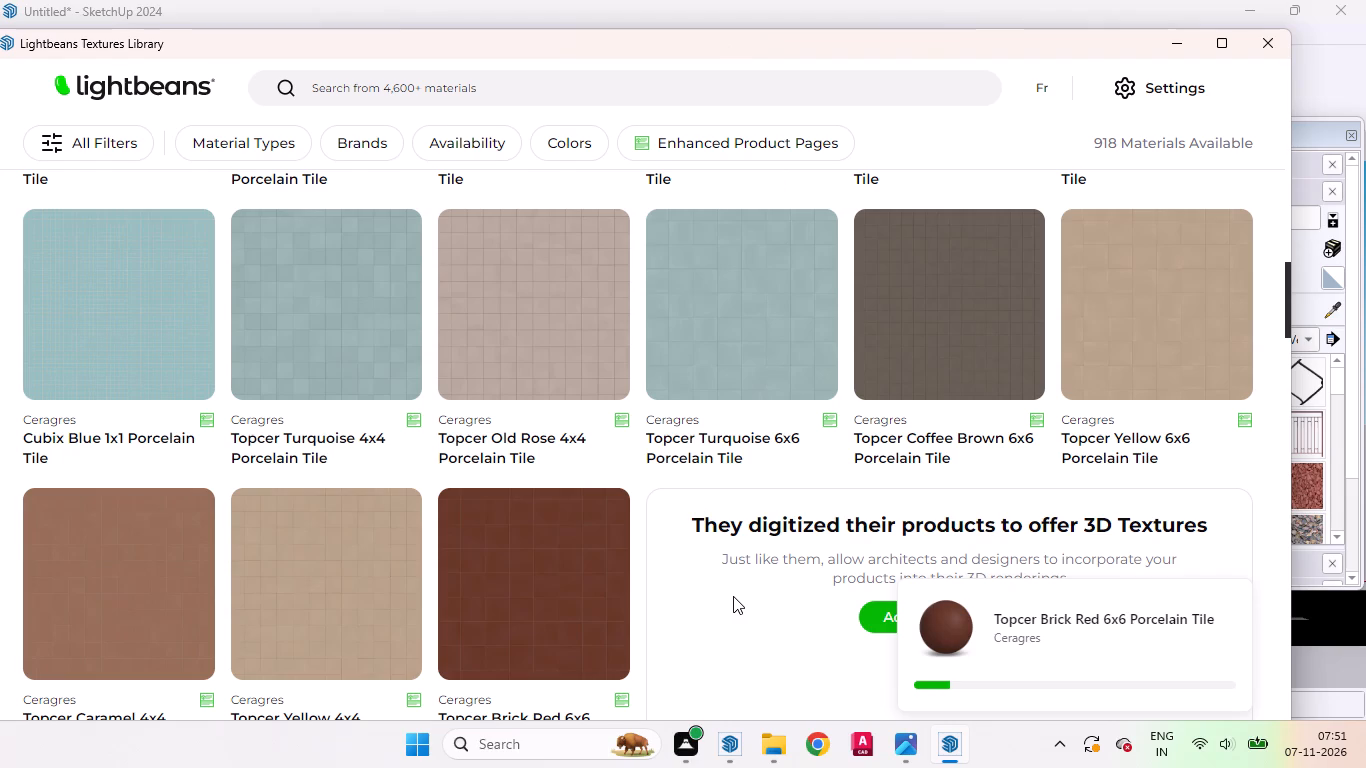
# Browse further through the Interior Tile category, examining the Ceragres and MILE®stone Terrazzo Allure porcelain tiles for other suitable textures.
pyautogui.scroll(-3, 734, 590)
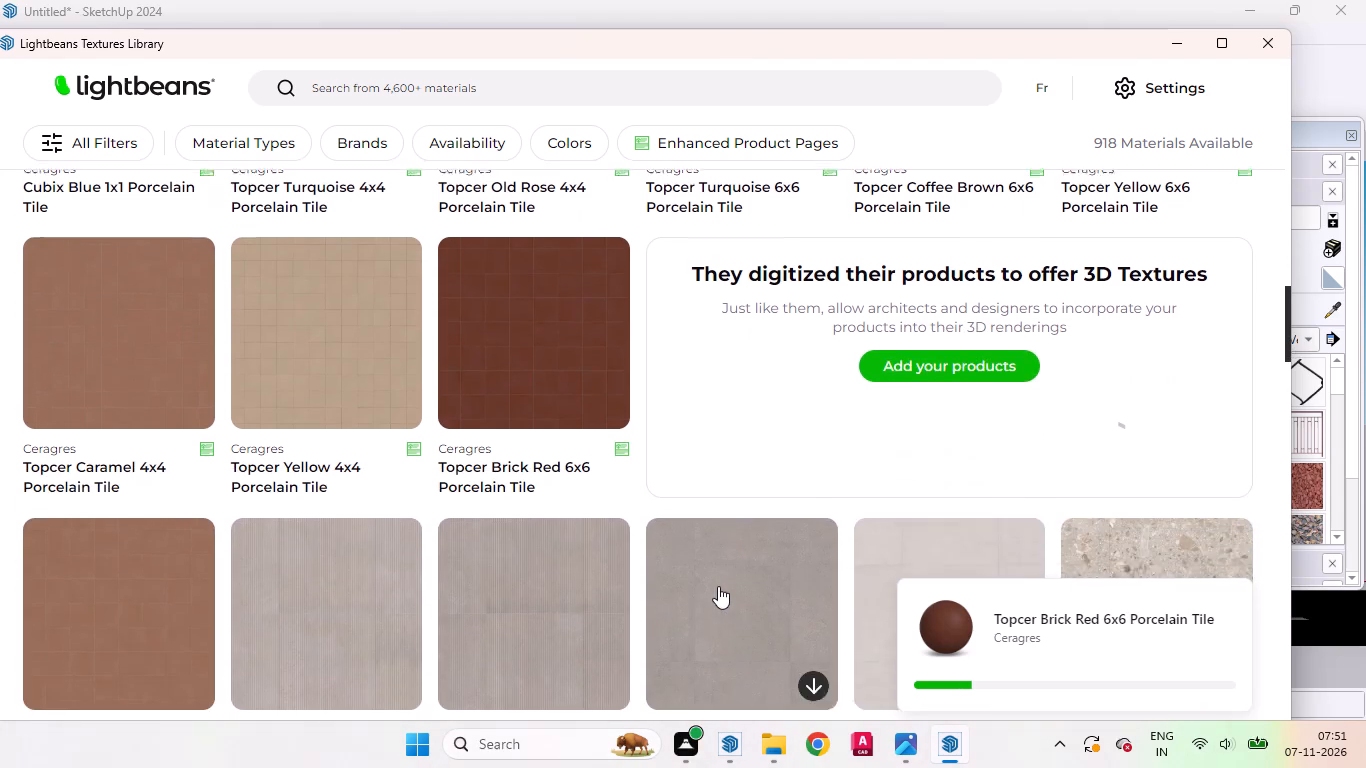
pyautogui.scroll(-5, 718, 586)
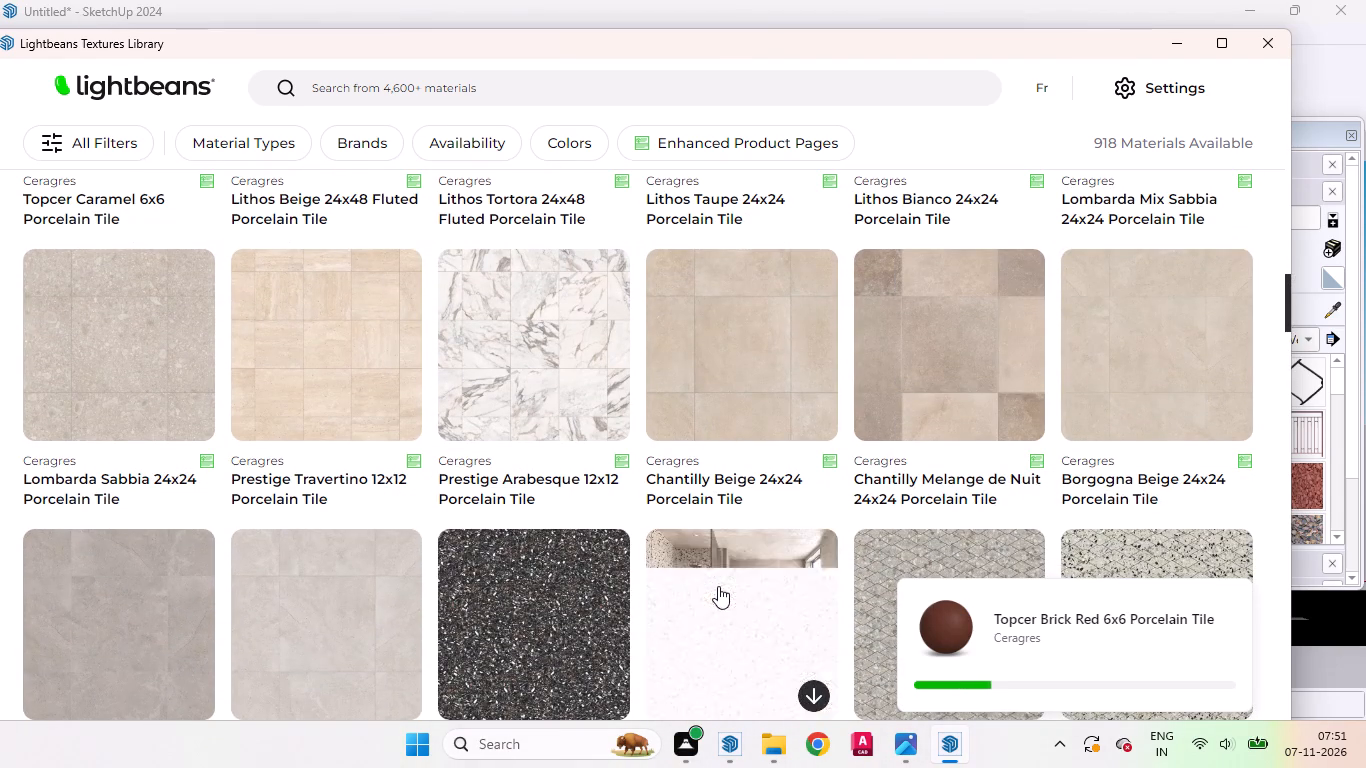
pyautogui.scroll(-1, 718, 586)
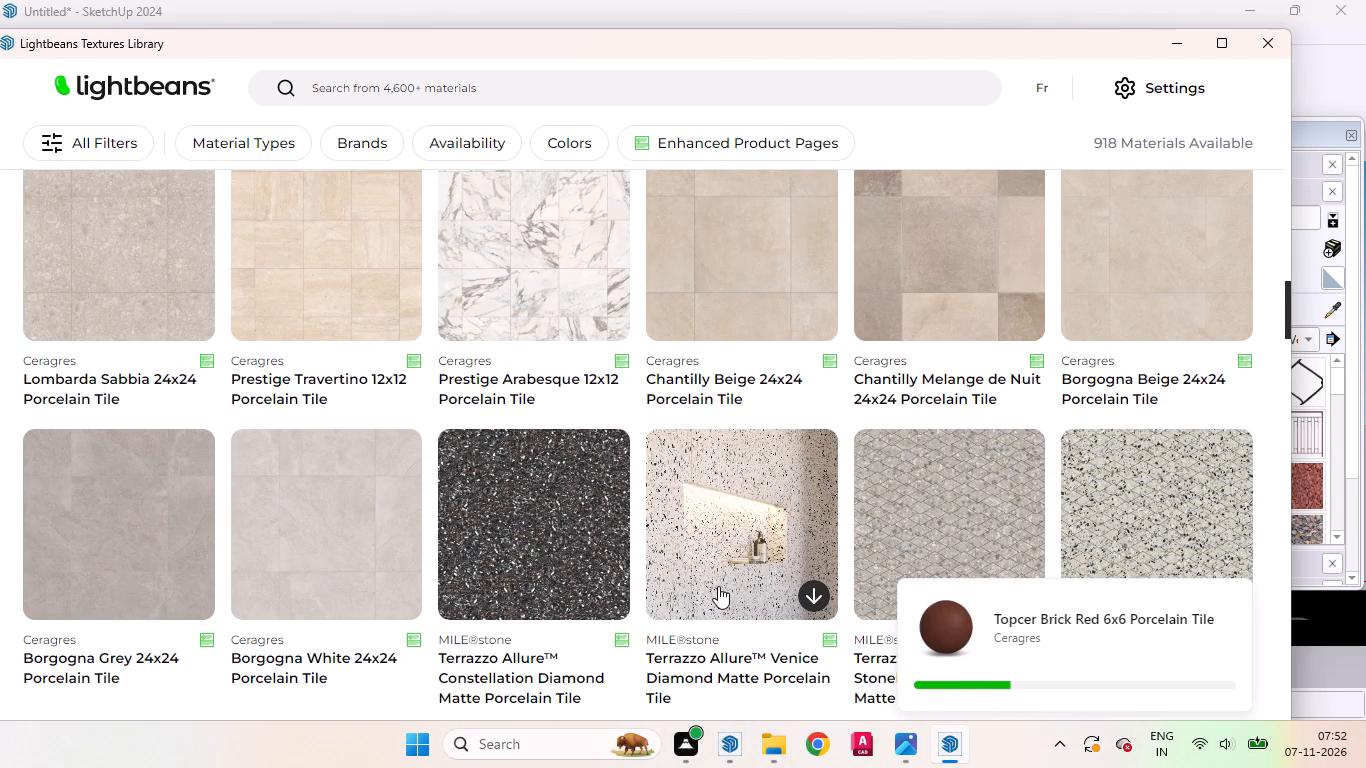
pyautogui.scroll(-2, 718, 586)
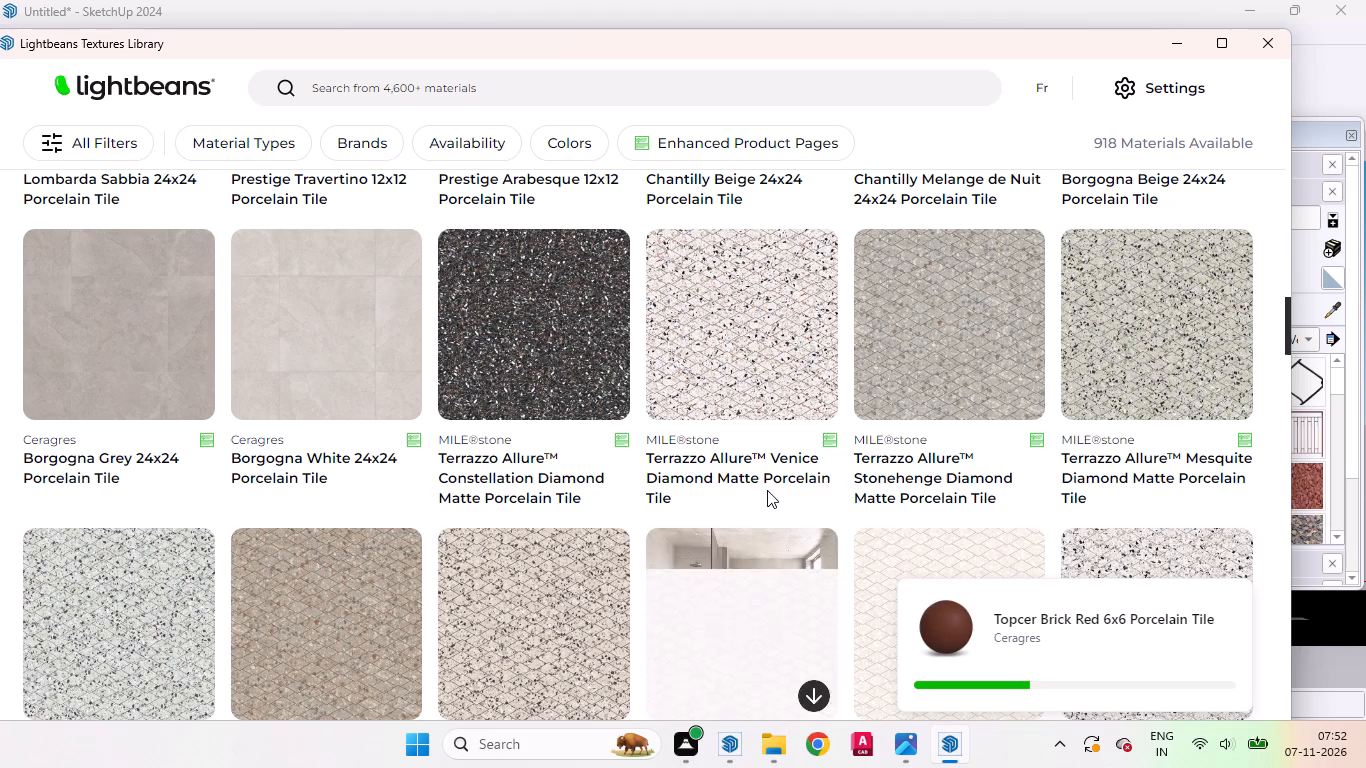
pyautogui.scroll(1, 769, 488)
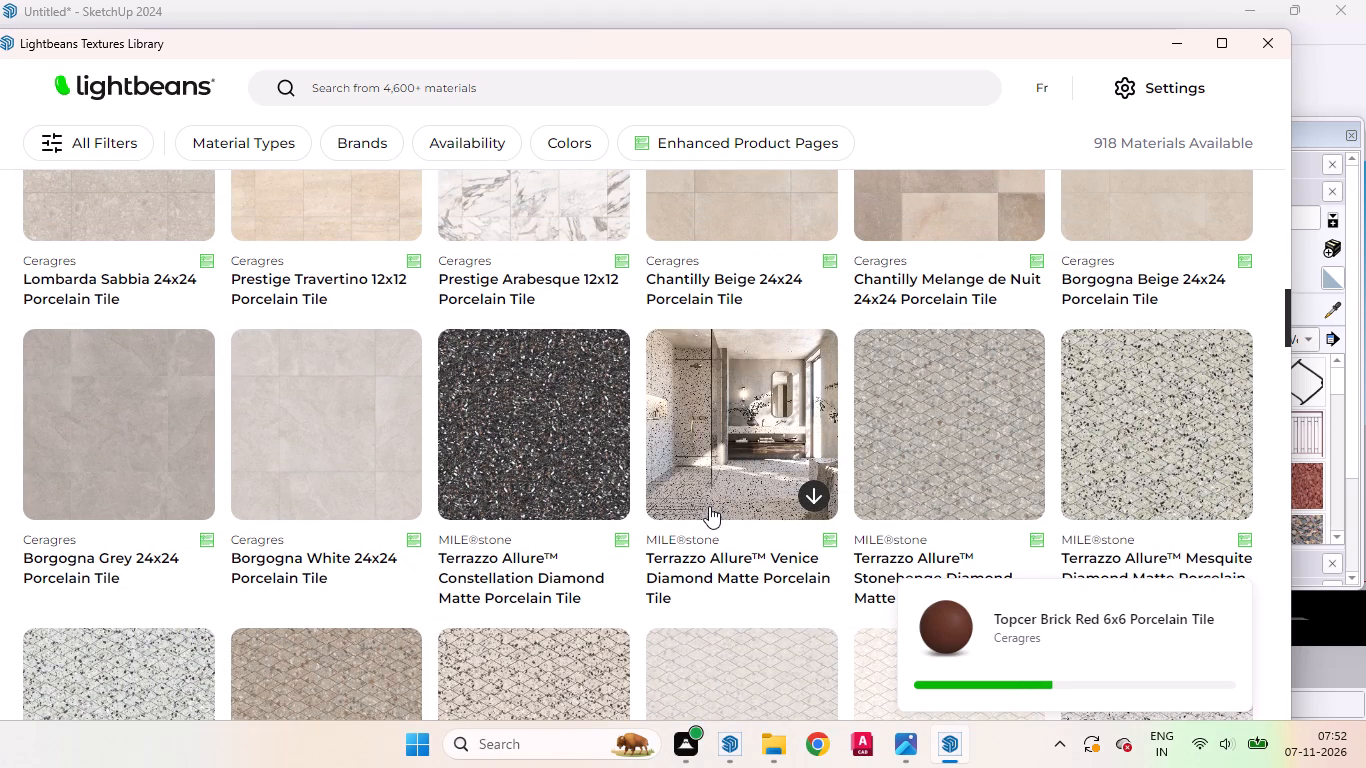
pyautogui.scroll(-4, 709, 506)
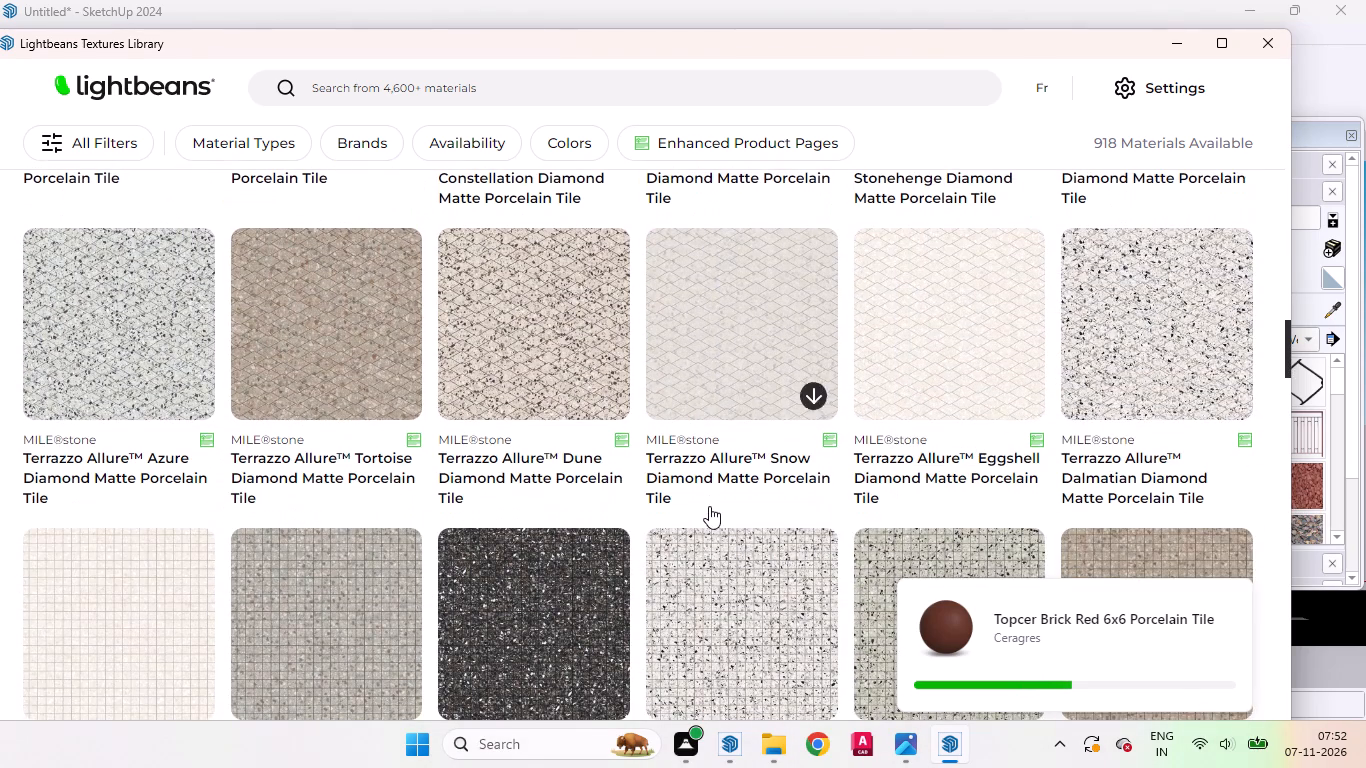
pyautogui.scroll(-3, 709, 506)
pyautogui.scroll(3, 709, 506)
pyautogui.scroll(-1, 709, 506)
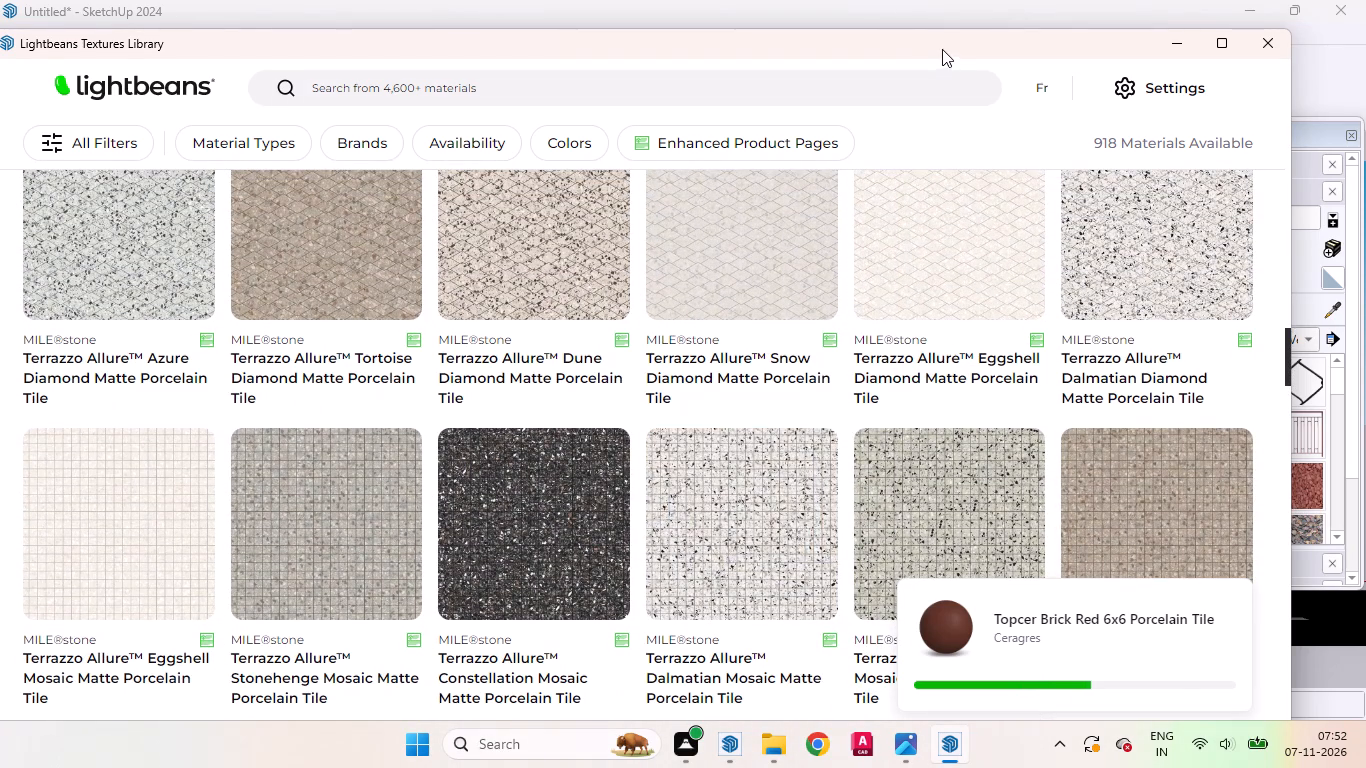
pyautogui.moveTo(939, 45); pyautogui.dragTo(939, 109)
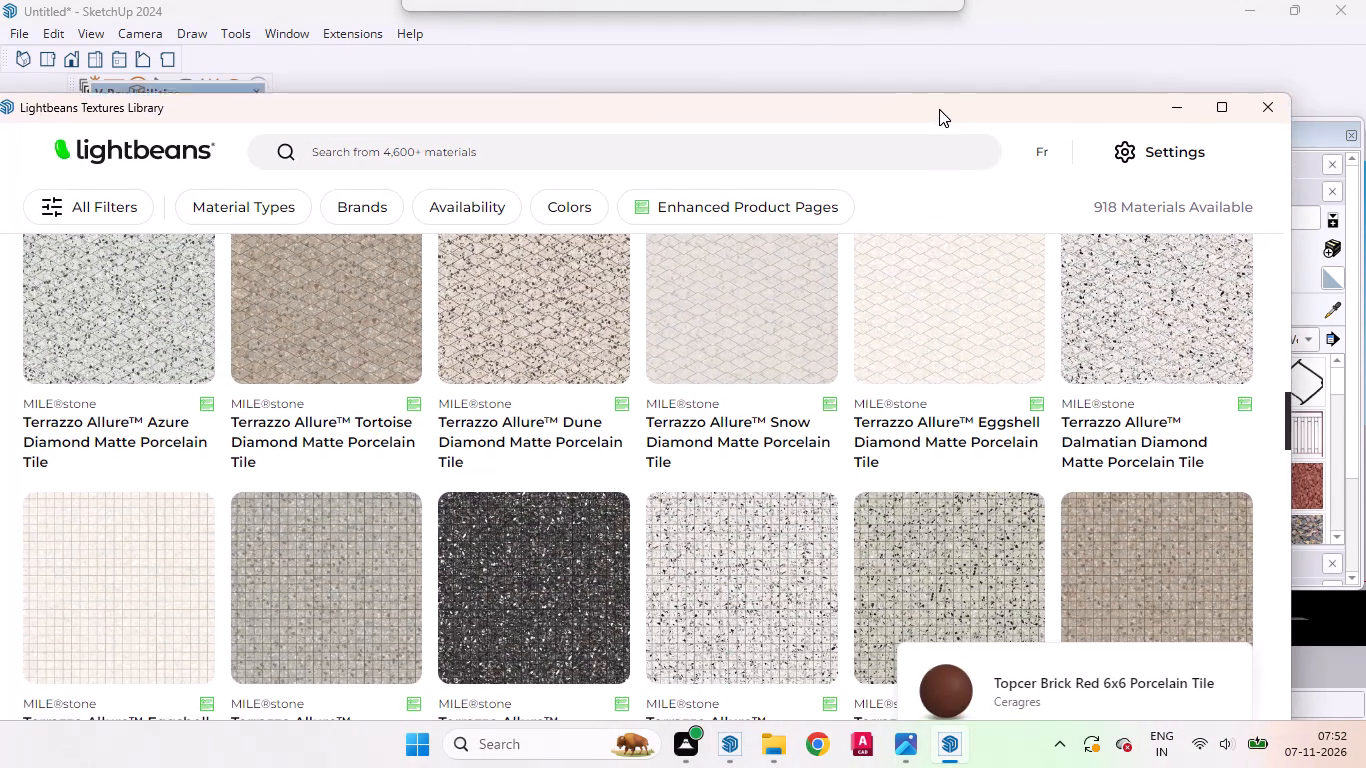
pyautogui.moveTo(939, 109); pyautogui.dragTo(942, 106)
pyautogui.moveTo(931, 96); pyautogui.dragTo(935, 84)
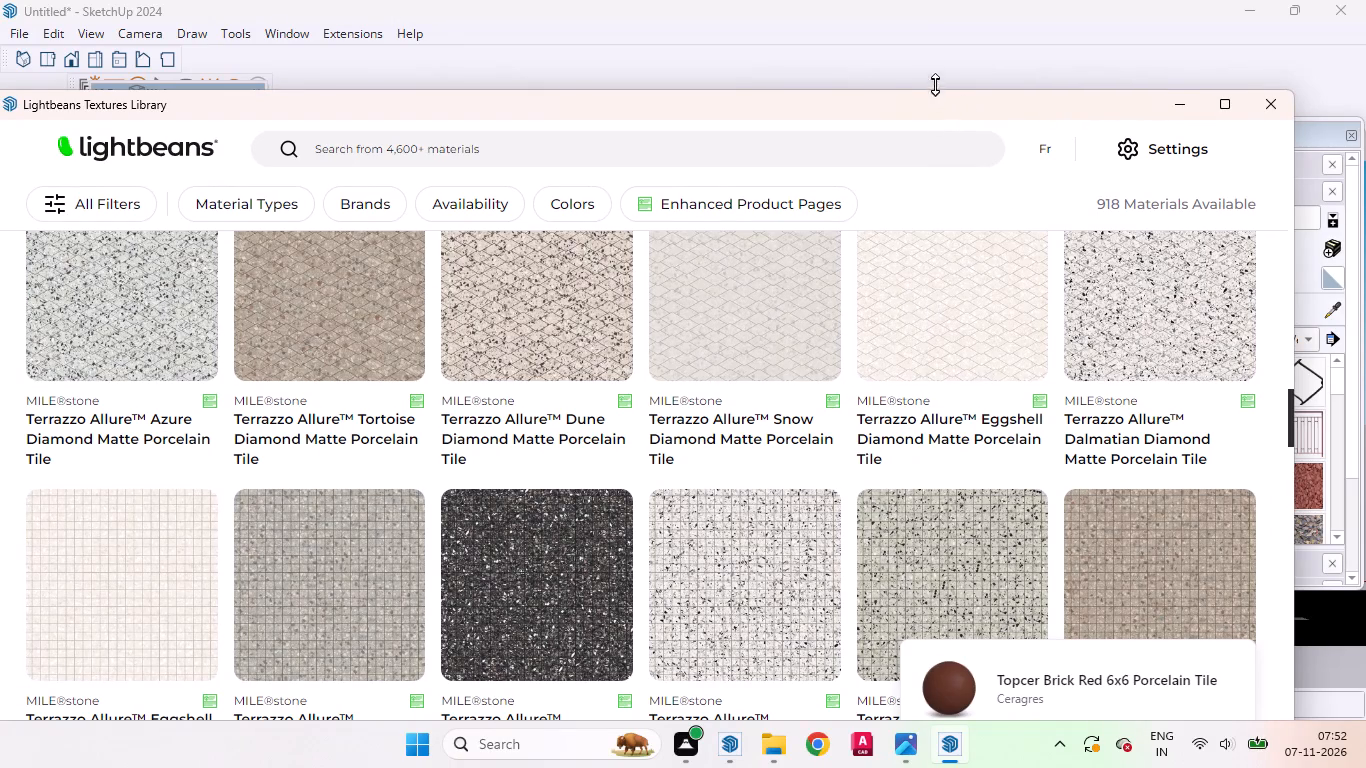
pyautogui.moveTo(935, 84); pyautogui.dragTo(937, 80)
pyautogui.moveTo(922, 102); pyautogui.dragTo(942, 43)
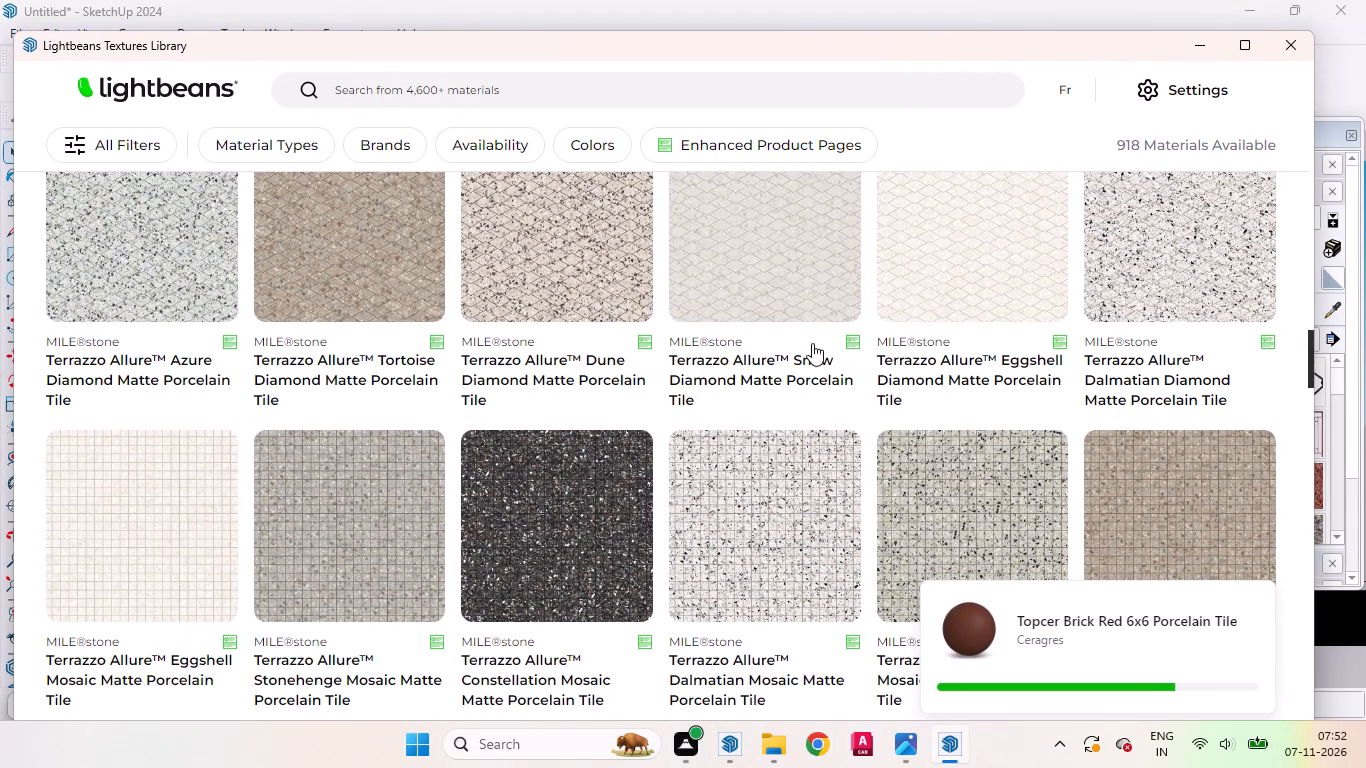
pyautogui.scroll(-7, 812, 359)
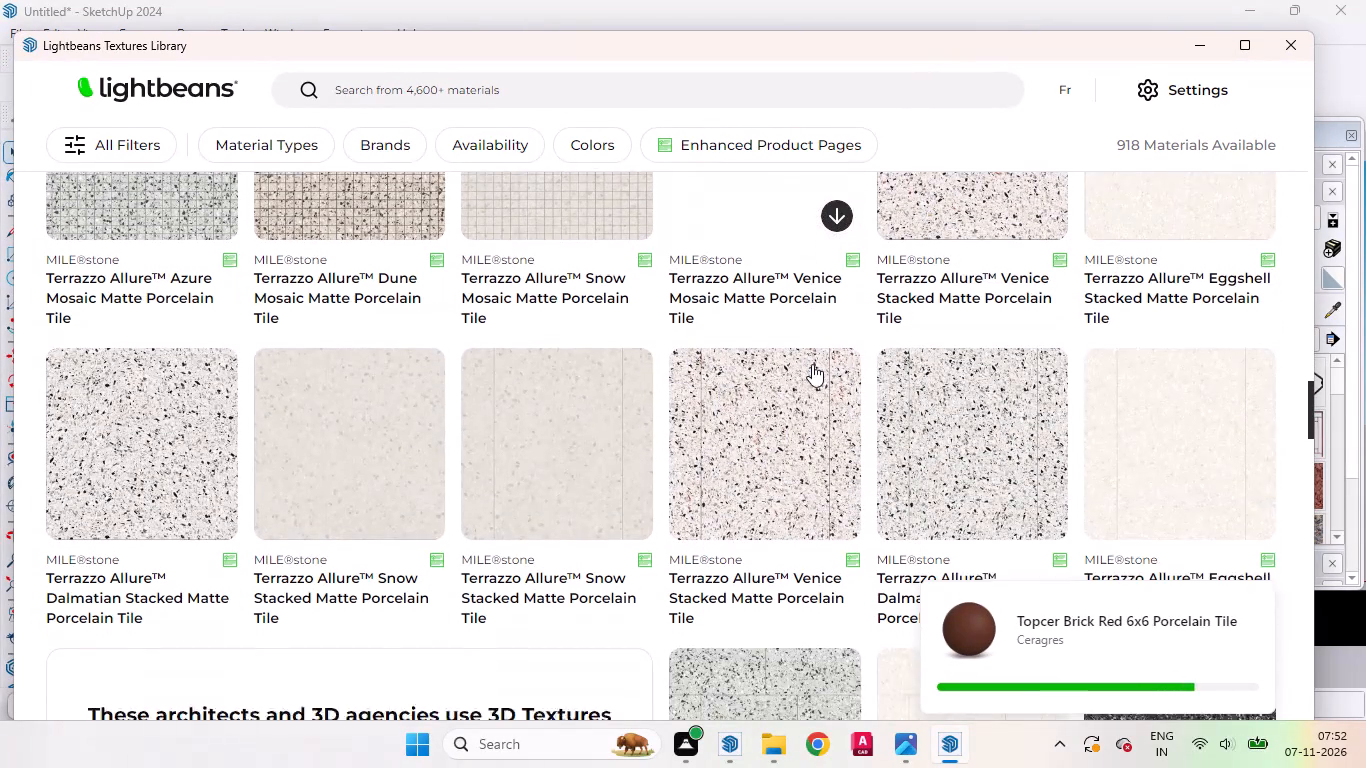
pyautogui.scroll(-5, 812, 364)
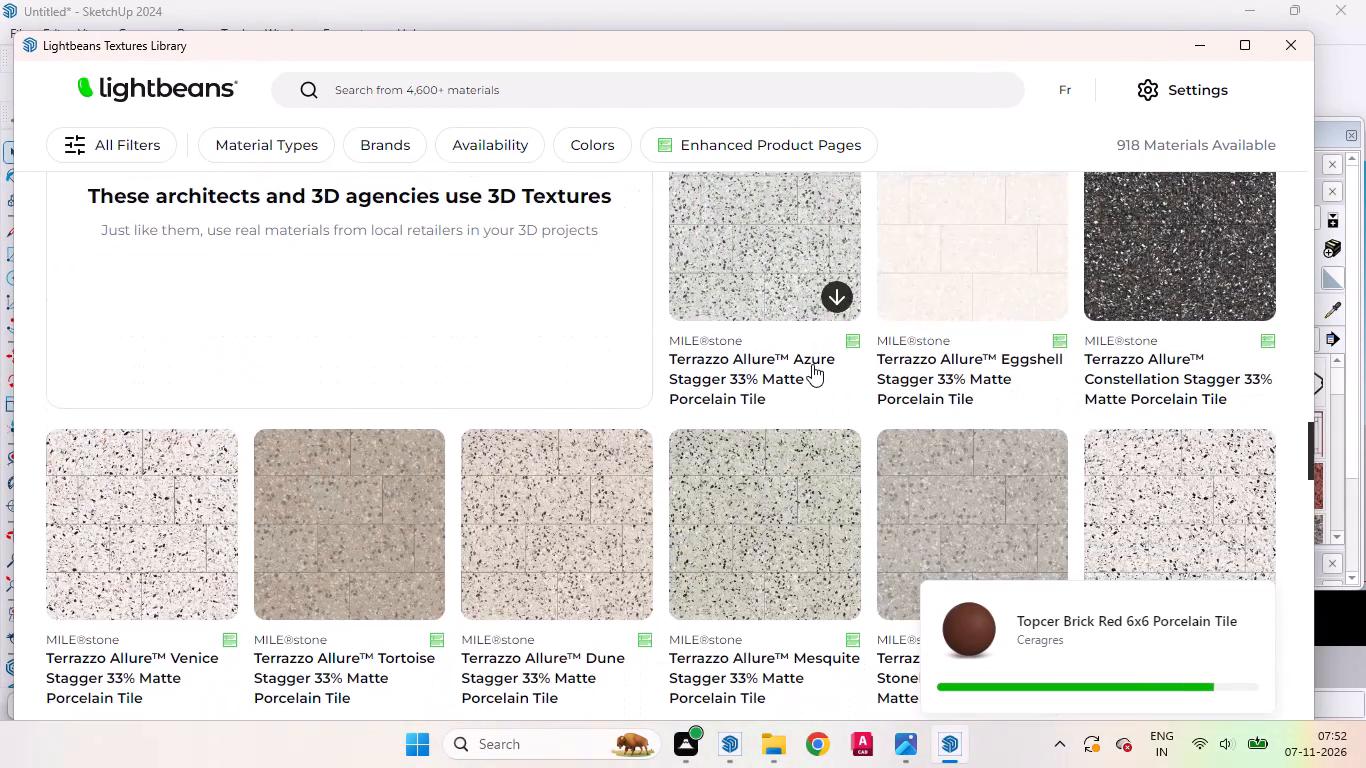
pyautogui.scroll(-5, 812, 364)
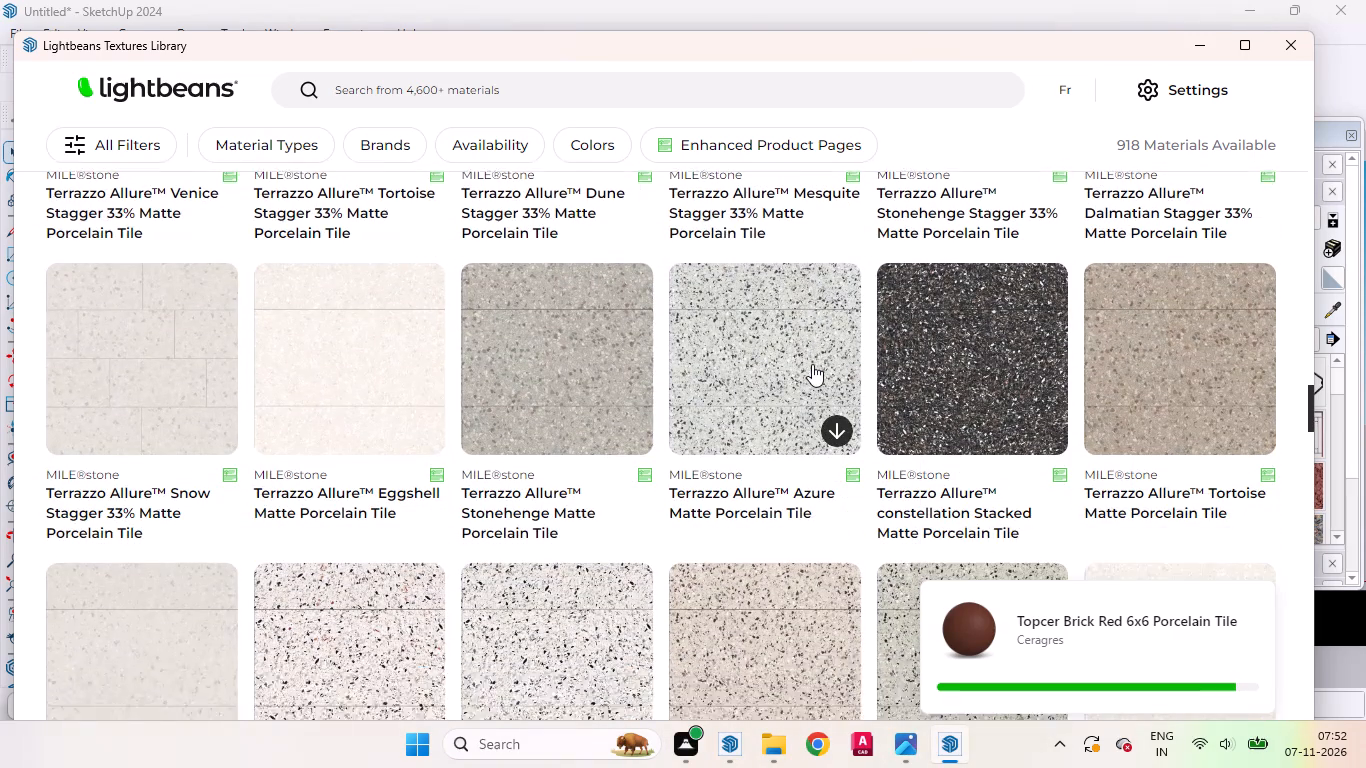
pyautogui.scroll(-1, 812, 364)
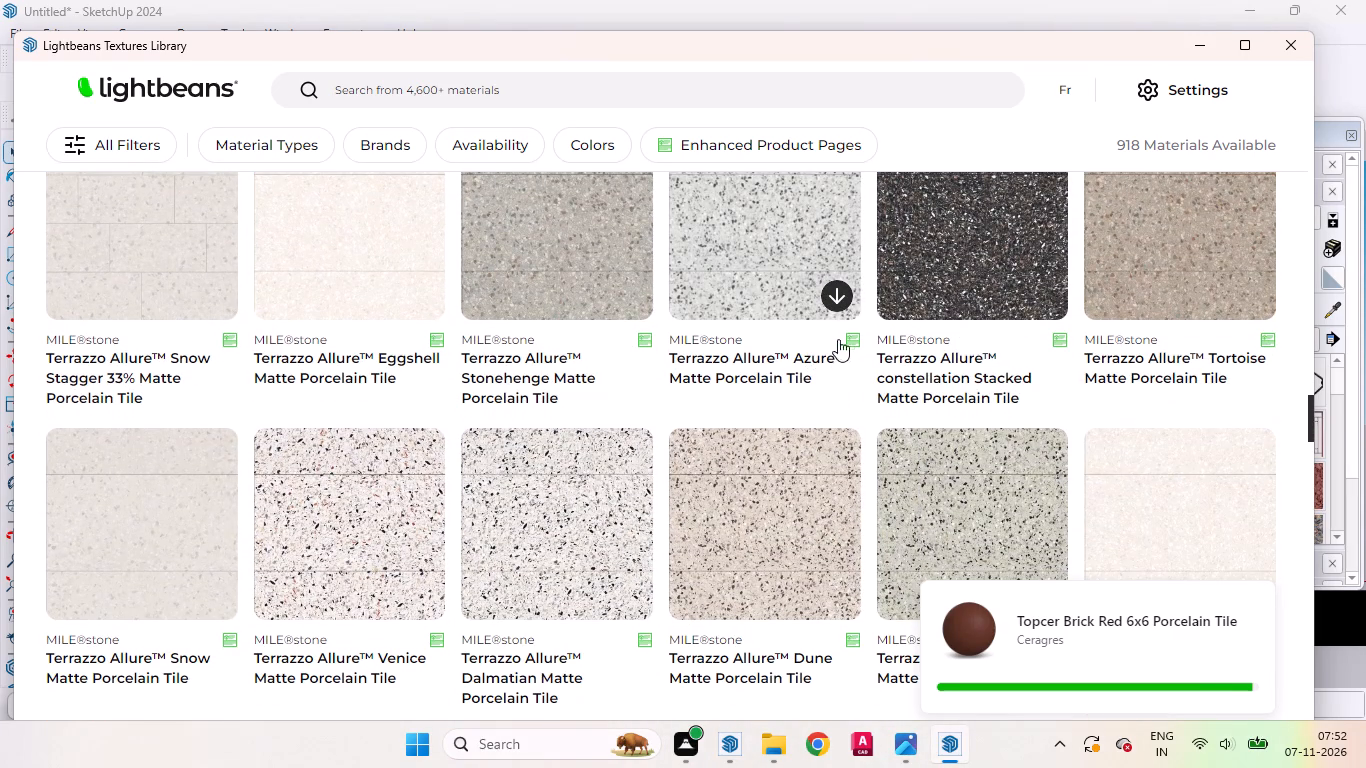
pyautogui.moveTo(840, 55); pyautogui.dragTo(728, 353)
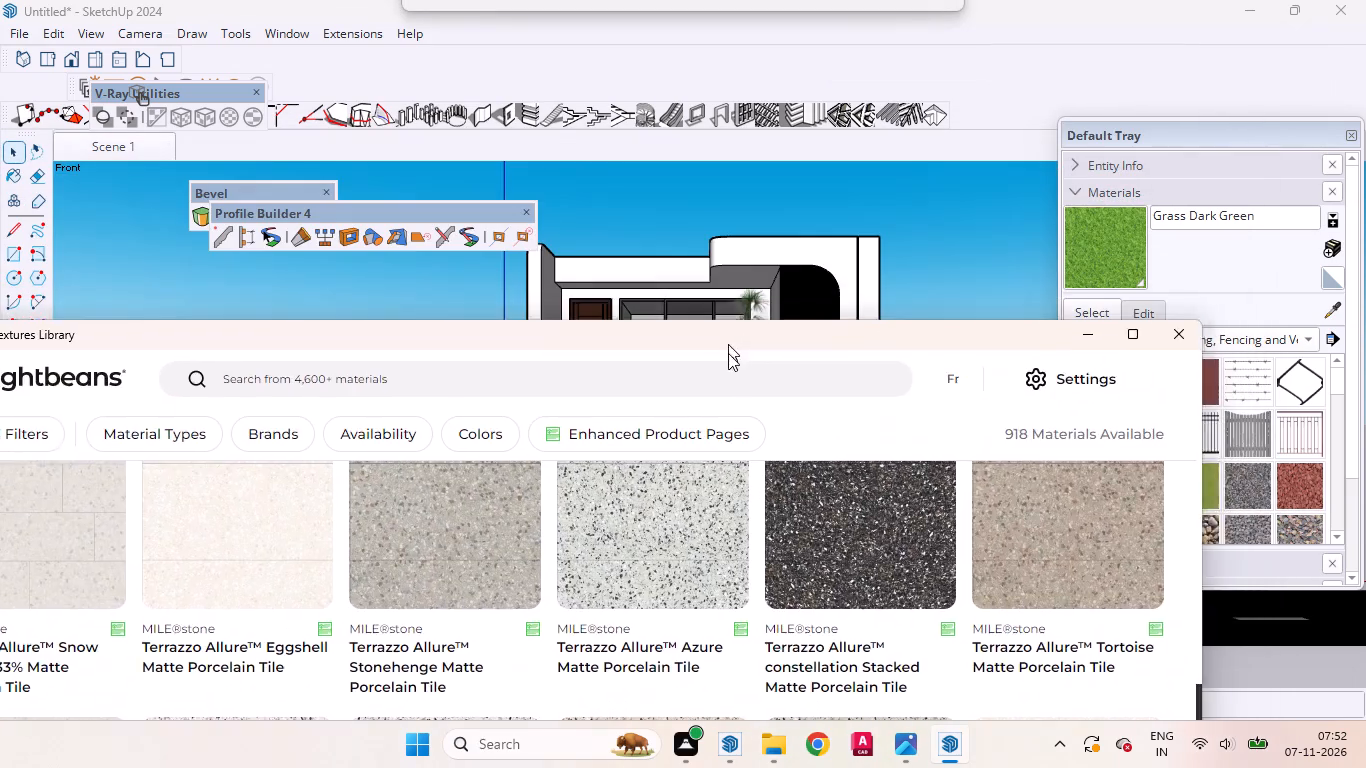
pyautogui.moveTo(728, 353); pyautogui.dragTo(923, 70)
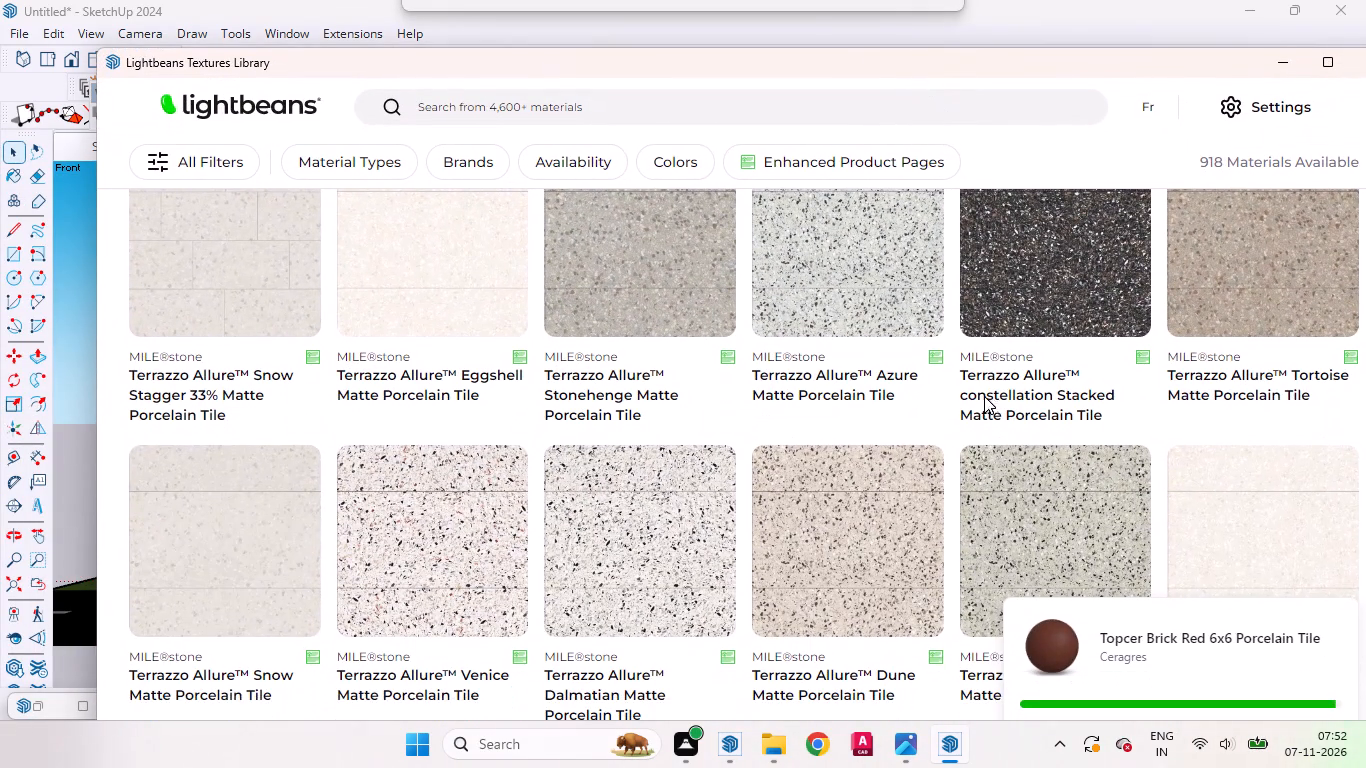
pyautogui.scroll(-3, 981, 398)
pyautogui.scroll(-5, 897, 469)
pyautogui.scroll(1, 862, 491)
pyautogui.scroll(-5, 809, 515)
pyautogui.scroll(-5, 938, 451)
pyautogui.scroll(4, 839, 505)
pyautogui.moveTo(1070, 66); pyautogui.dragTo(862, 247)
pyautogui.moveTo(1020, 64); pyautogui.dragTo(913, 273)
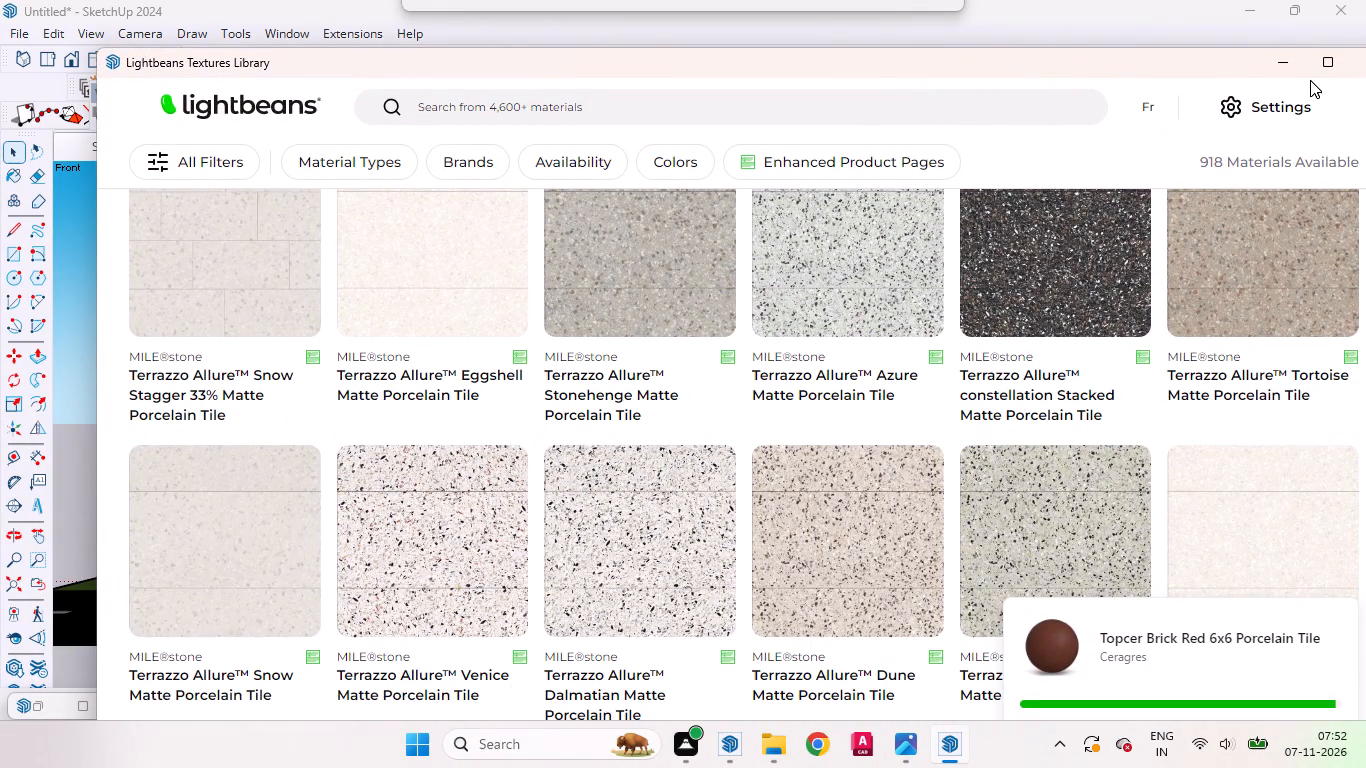
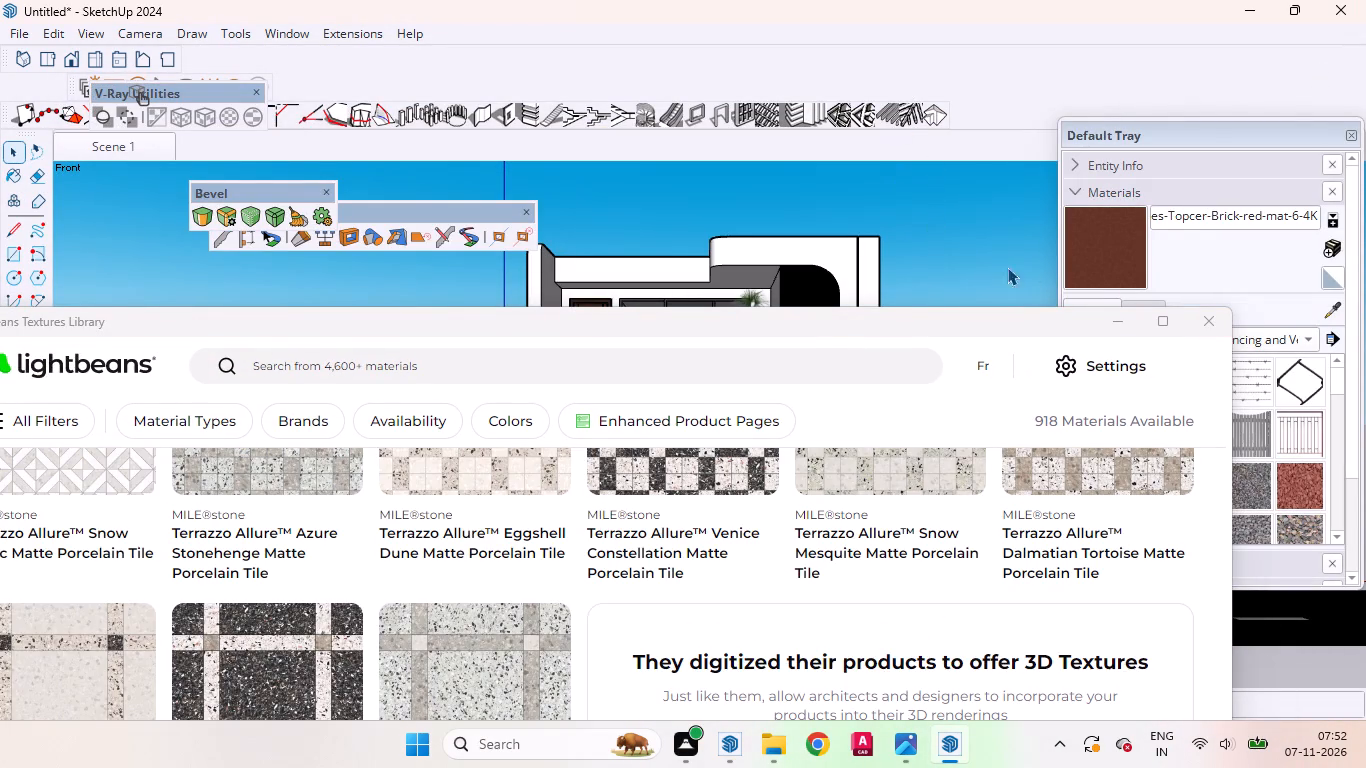
# Paint the top face of the entrance ramp outside the gates with the Topcer-Brick-red-mat-6-4K material and close the group.
pyautogui.click(1122, 311)
pyautogui.scroll(2, 1103, 257)
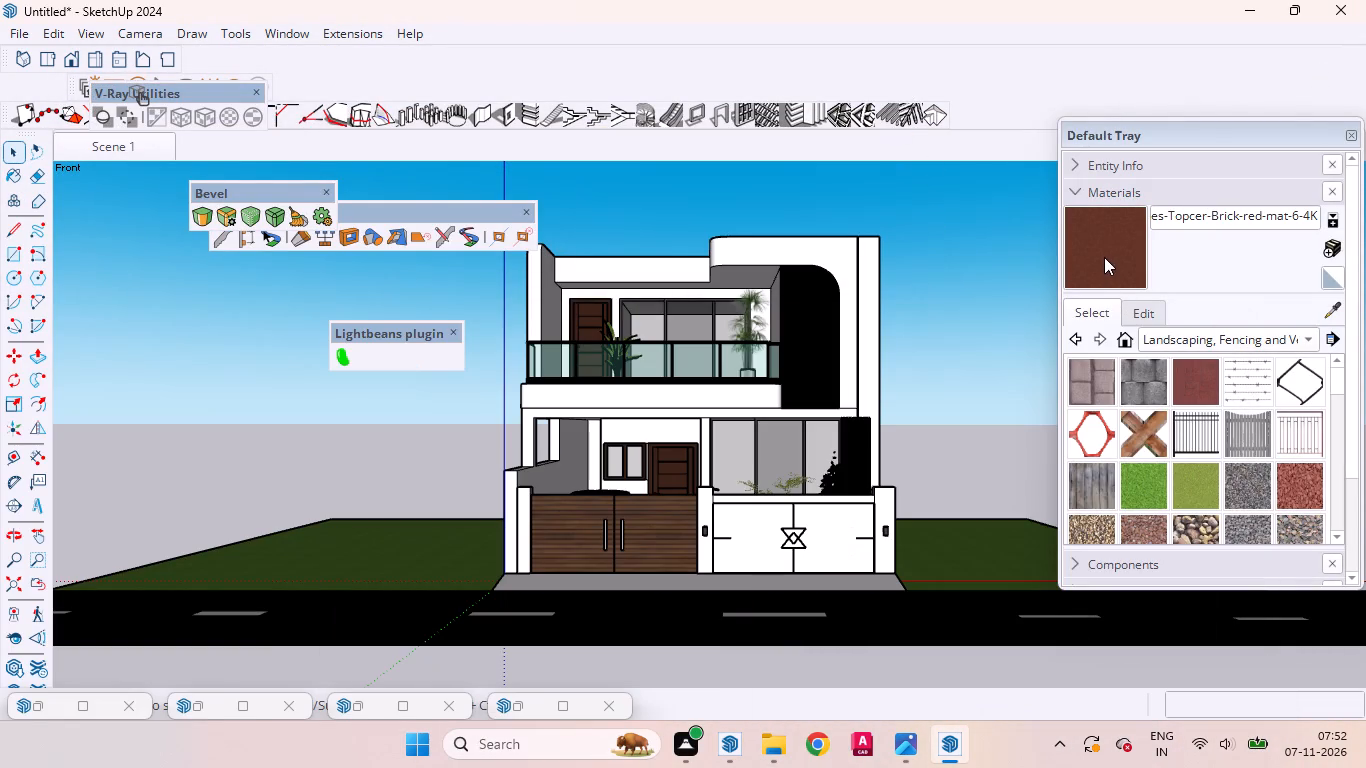
pyautogui.scroll(1, 1104, 257)
pyautogui.scroll(8, 734, 581)
pyautogui.moveTo(699, 587); pyautogui.dragTo(752, 720, button='middle')
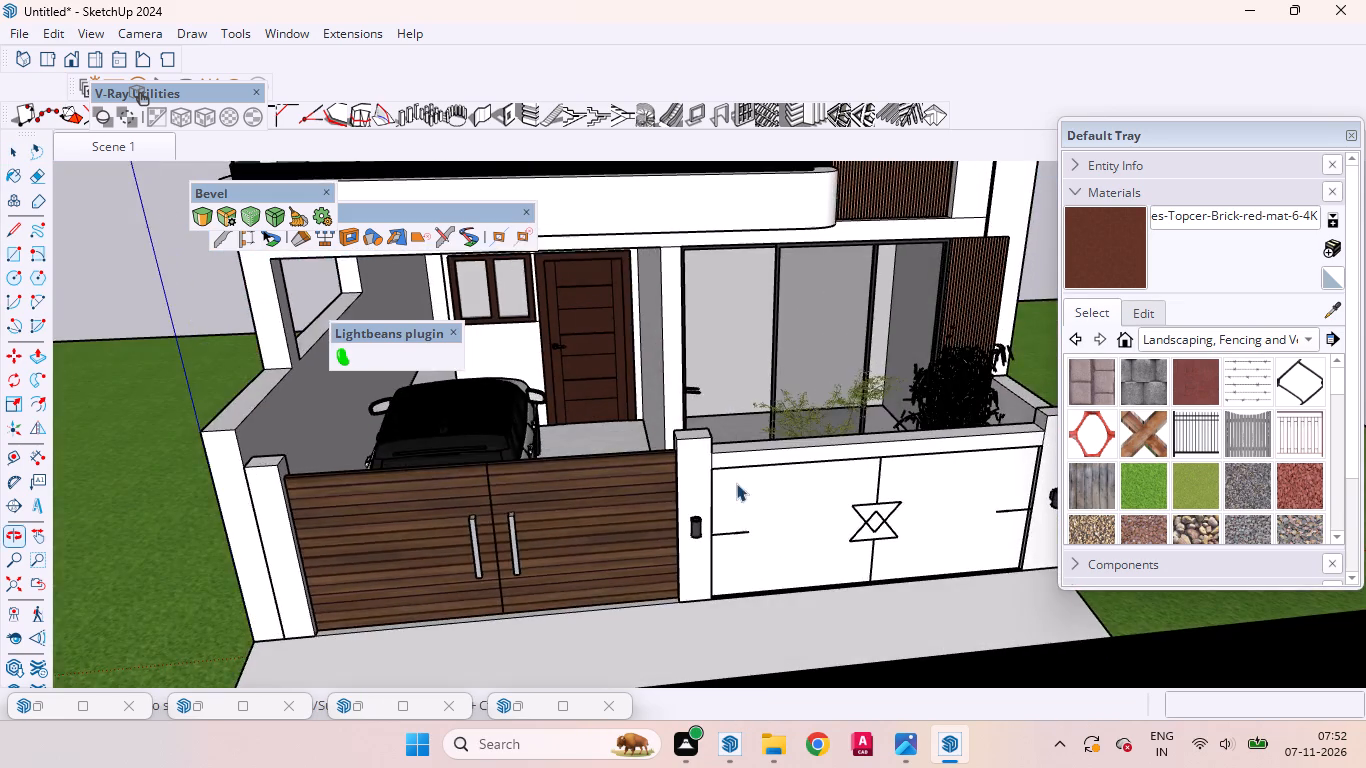
pyautogui.scroll(-4, 736, 449)
pyautogui.scroll(1, 731, 362)
pyautogui.scroll(-2, 731, 362)
pyautogui.scroll(1, 726, 457)
pyautogui.scroll(-1, 726, 458)
pyautogui.scroll(3, 726, 459)
pyautogui.moveTo(688, 591); pyautogui.dragTo(728, 665, button='middle')
pyautogui.click(703, 590)
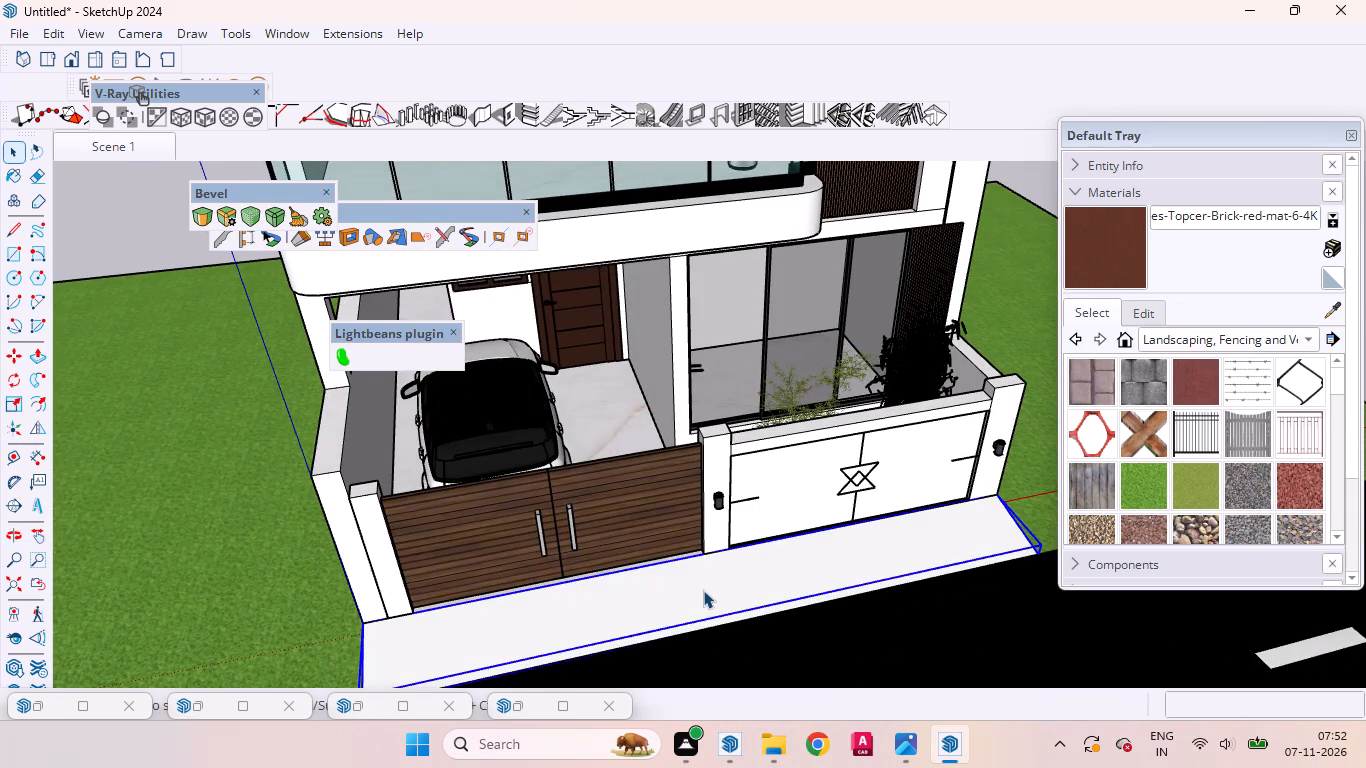
pyautogui.doubleClick(702, 590)
pyautogui.click(717, 588)
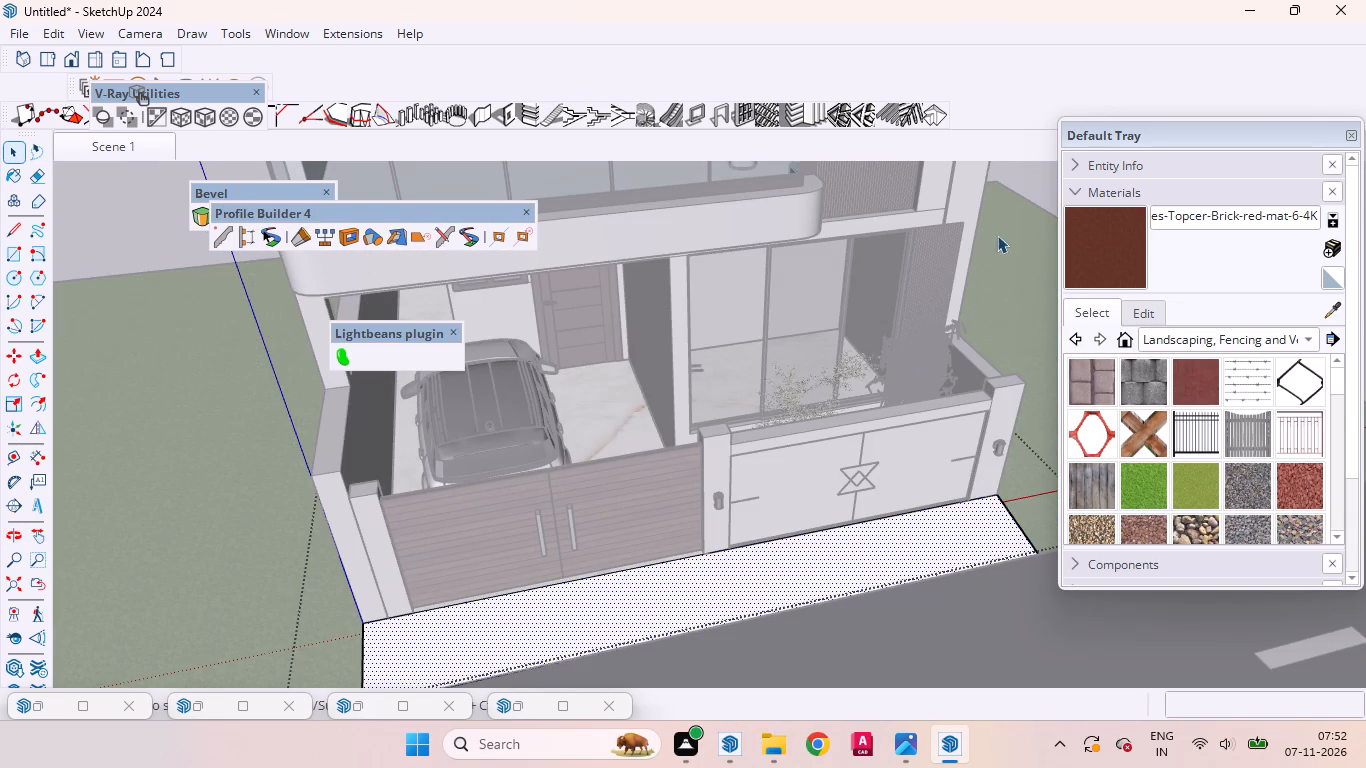
pyautogui.click(1095, 237)
pyautogui.click(835, 555)
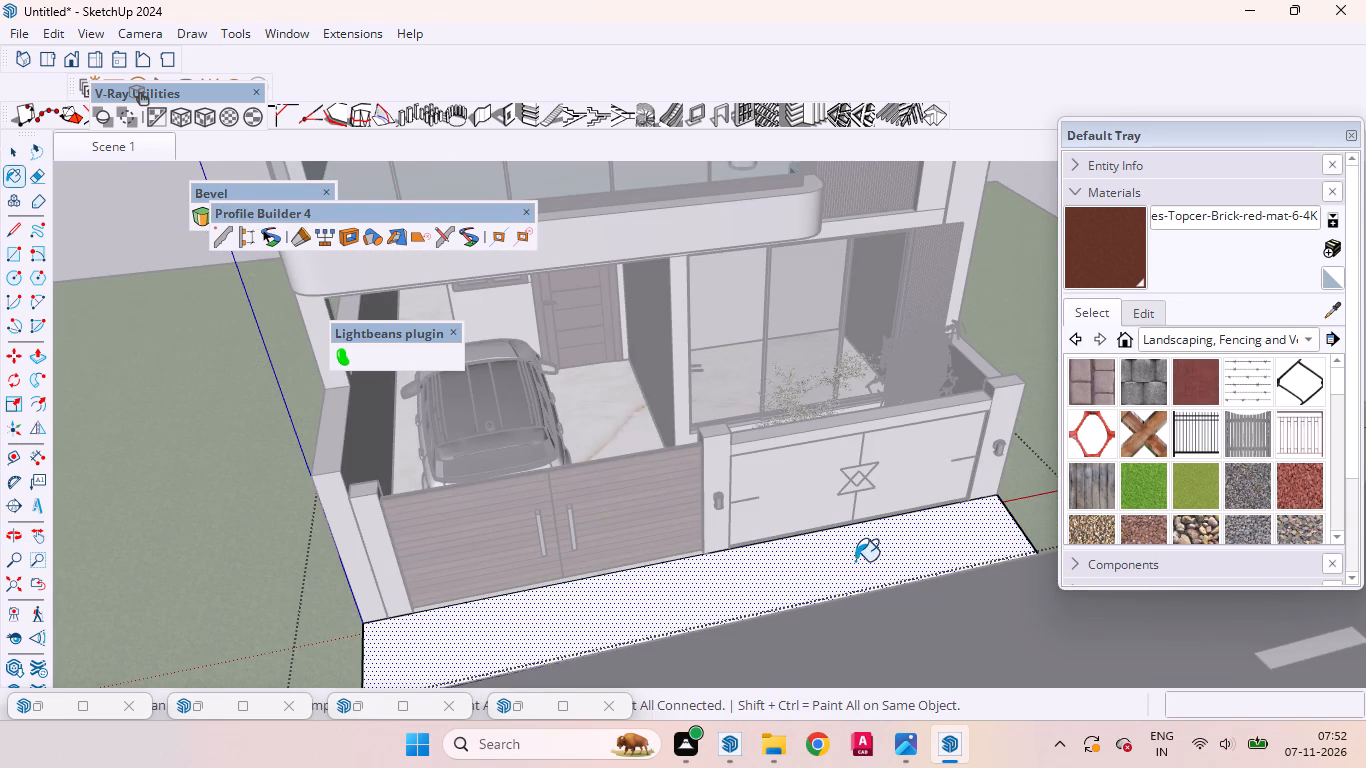
pyautogui.scroll(10, 730, 597)
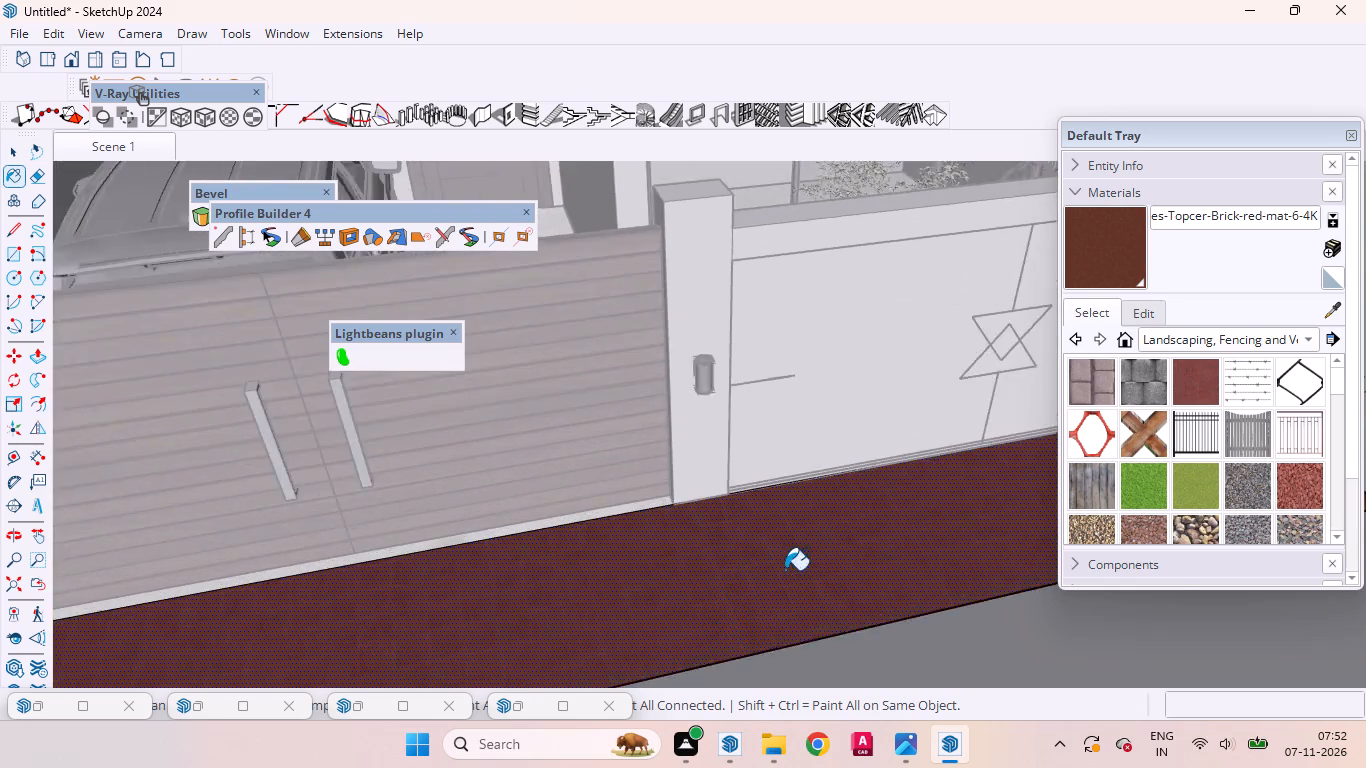
pyautogui.scroll(6, 785, 570)
pyautogui.click(17, 146)
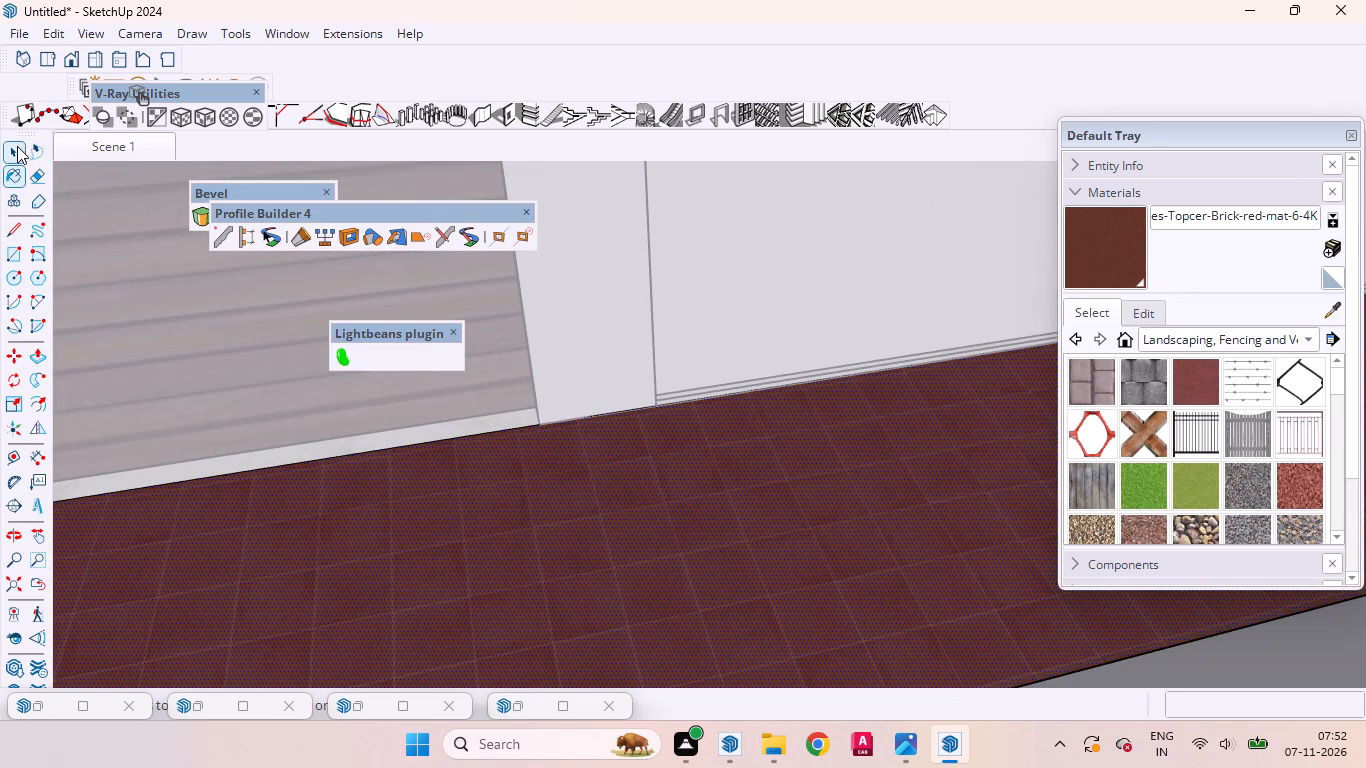
pyautogui.scroll(-1, 586, 484)
pyautogui.scroll(1, 586, 484)
pyautogui.scroll(-9, 586, 484)
pyautogui.moveTo(856, 472); pyautogui.dragTo(784, 687, button='middle')
pyautogui.scroll(-4, 741, 567)
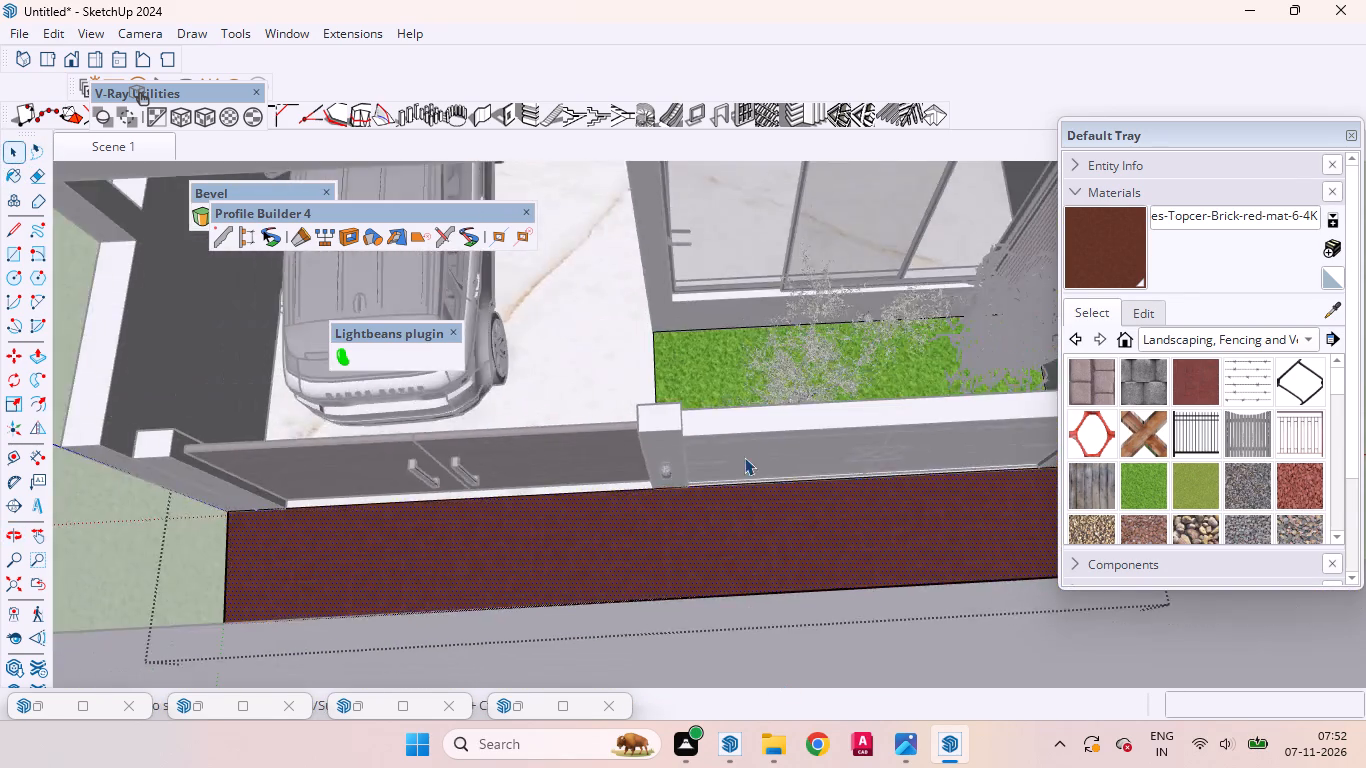
pyautogui.scroll(-13, 744, 457)
pyautogui.click(223, 505)
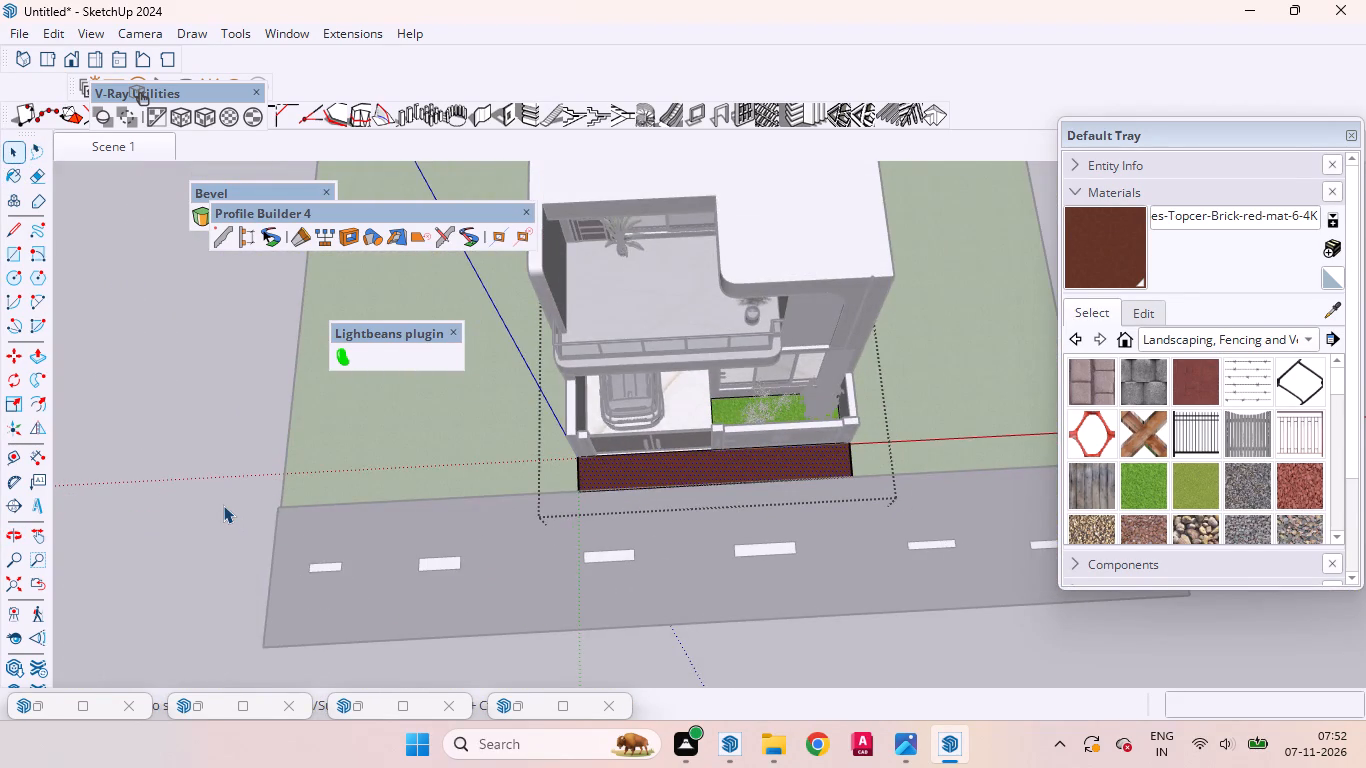
# Examine the scale and joint pattern of the red brick tile texture on the entrance ramp.
pyautogui.scroll(12, 545, 454)
pyautogui.scroll(-1, 638, 487)
pyautogui.scroll(11, 638, 487)
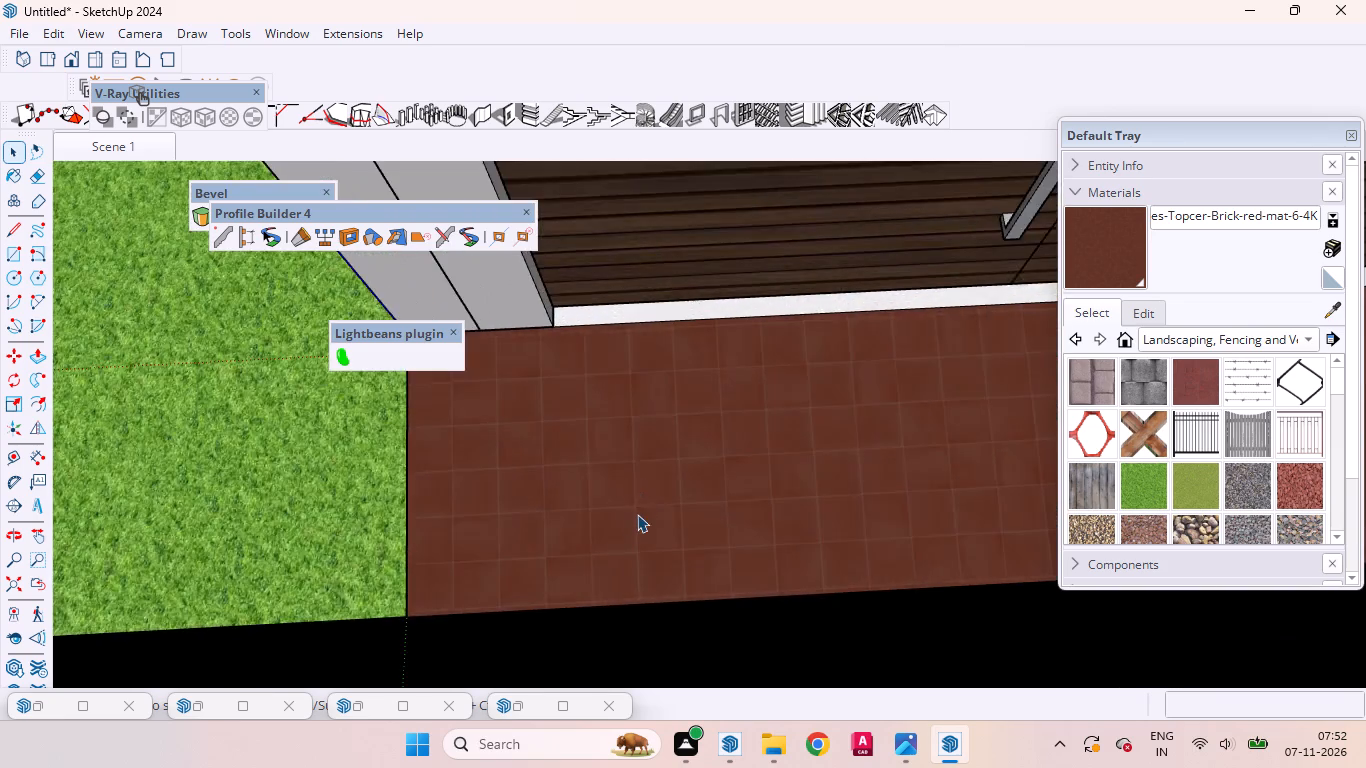
pyautogui.scroll(7, 637, 514)
pyautogui.moveTo(633, 557); pyautogui.dragTo(849, 407, button='middle')
pyautogui.scroll(1, 849, 407)
pyautogui.scroll(-3, 823, 406)
pyautogui.scroll(1, 819, 403)
pyautogui.scroll(-2, 819, 403)
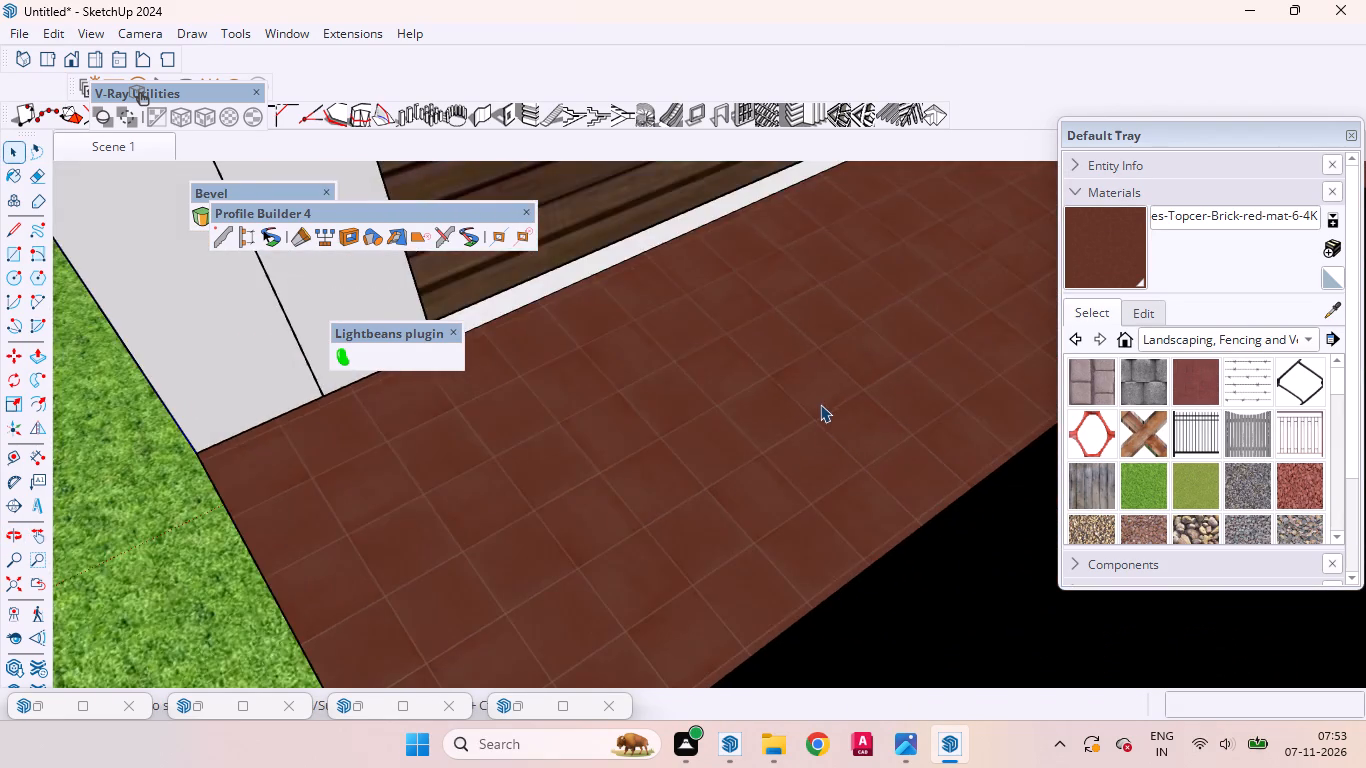
pyautogui.scroll(-5, 819, 418)
pyautogui.moveTo(522, 495); pyautogui.dragTo(737, 395, button='middle')
pyautogui.scroll(5, 647, 505)
pyautogui.scroll(-1, 673, 547)
pyautogui.scroll(3, 673, 547)
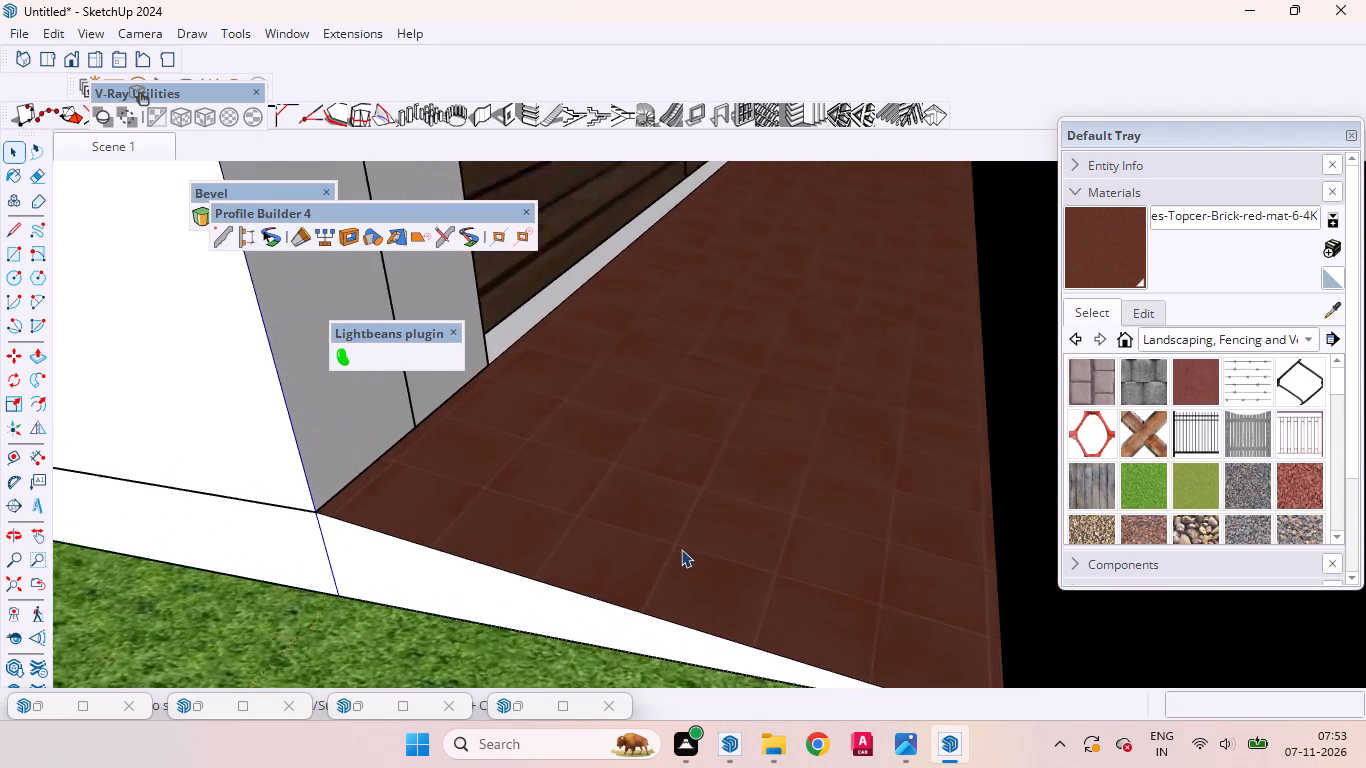
pyautogui.moveTo(855, 563); pyautogui.dragTo(566, 542, button='middle')
pyautogui.scroll(-8, 590, 514)
pyautogui.moveTo(664, 597); pyautogui.dragTo(674, 635, button='middle')
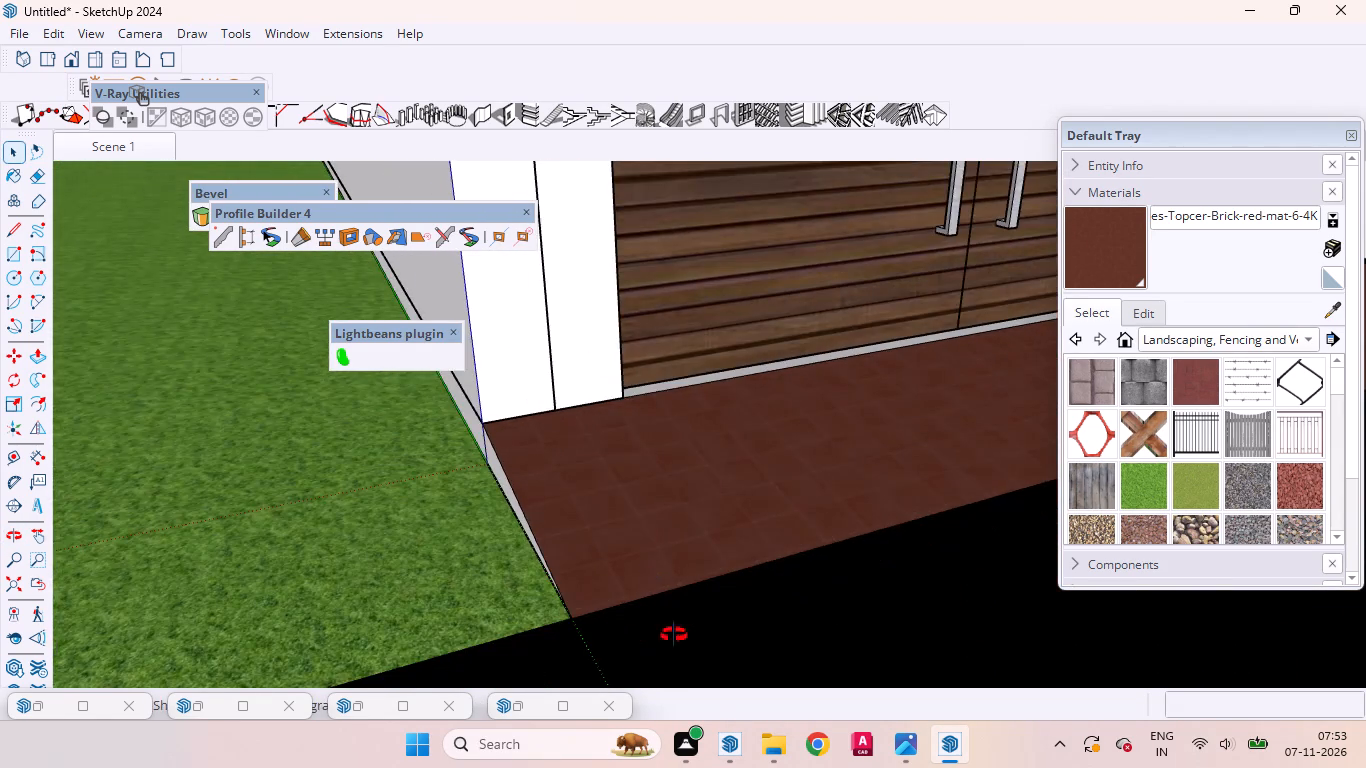
pyautogui.moveTo(674, 635); pyautogui.dragTo(670, 739, button='middle')
pyautogui.scroll(8, 667, 594)
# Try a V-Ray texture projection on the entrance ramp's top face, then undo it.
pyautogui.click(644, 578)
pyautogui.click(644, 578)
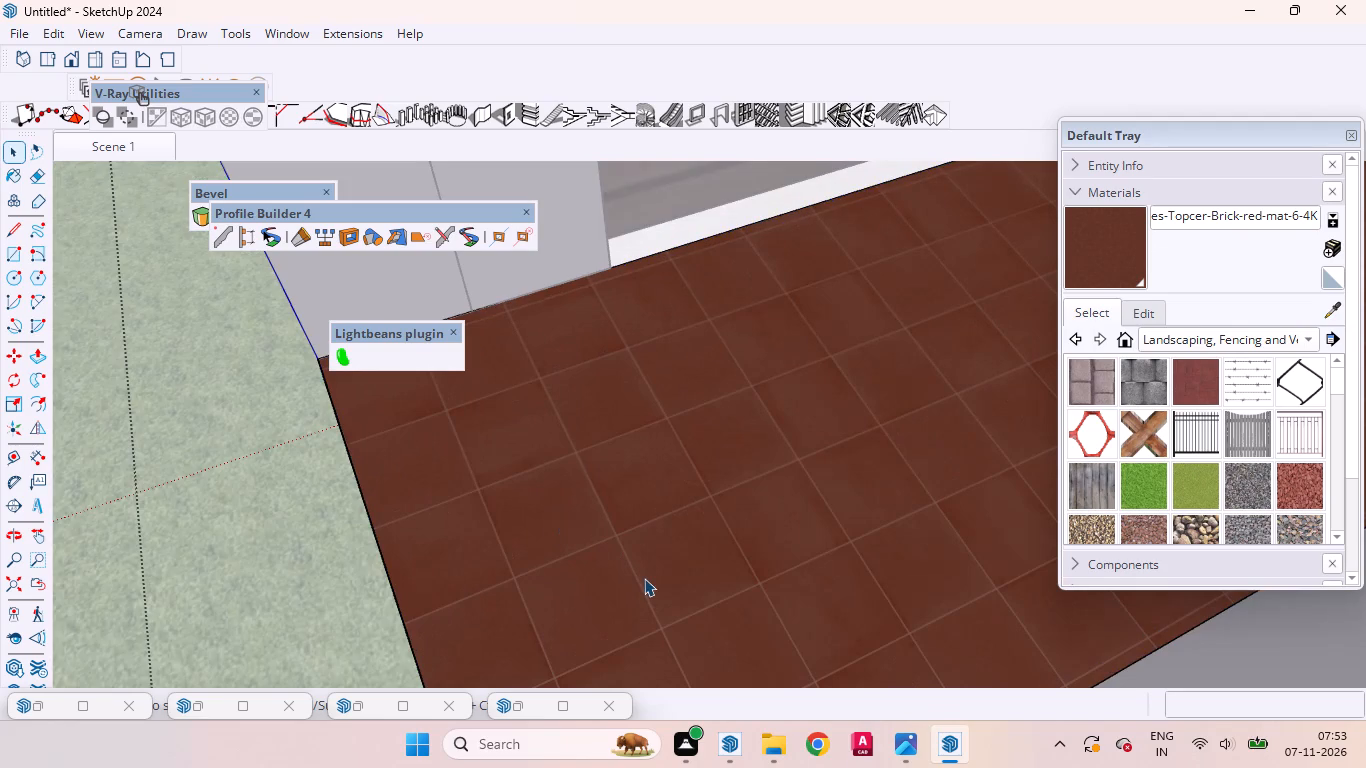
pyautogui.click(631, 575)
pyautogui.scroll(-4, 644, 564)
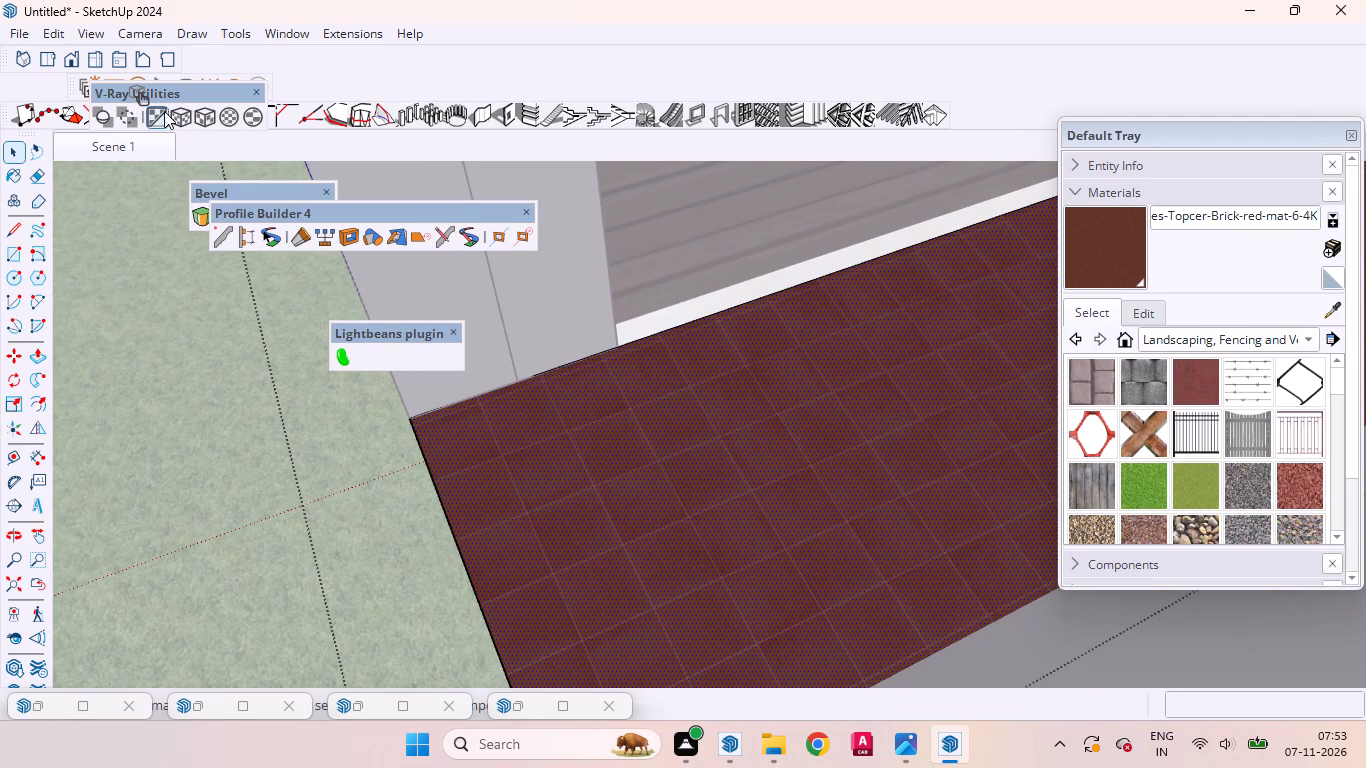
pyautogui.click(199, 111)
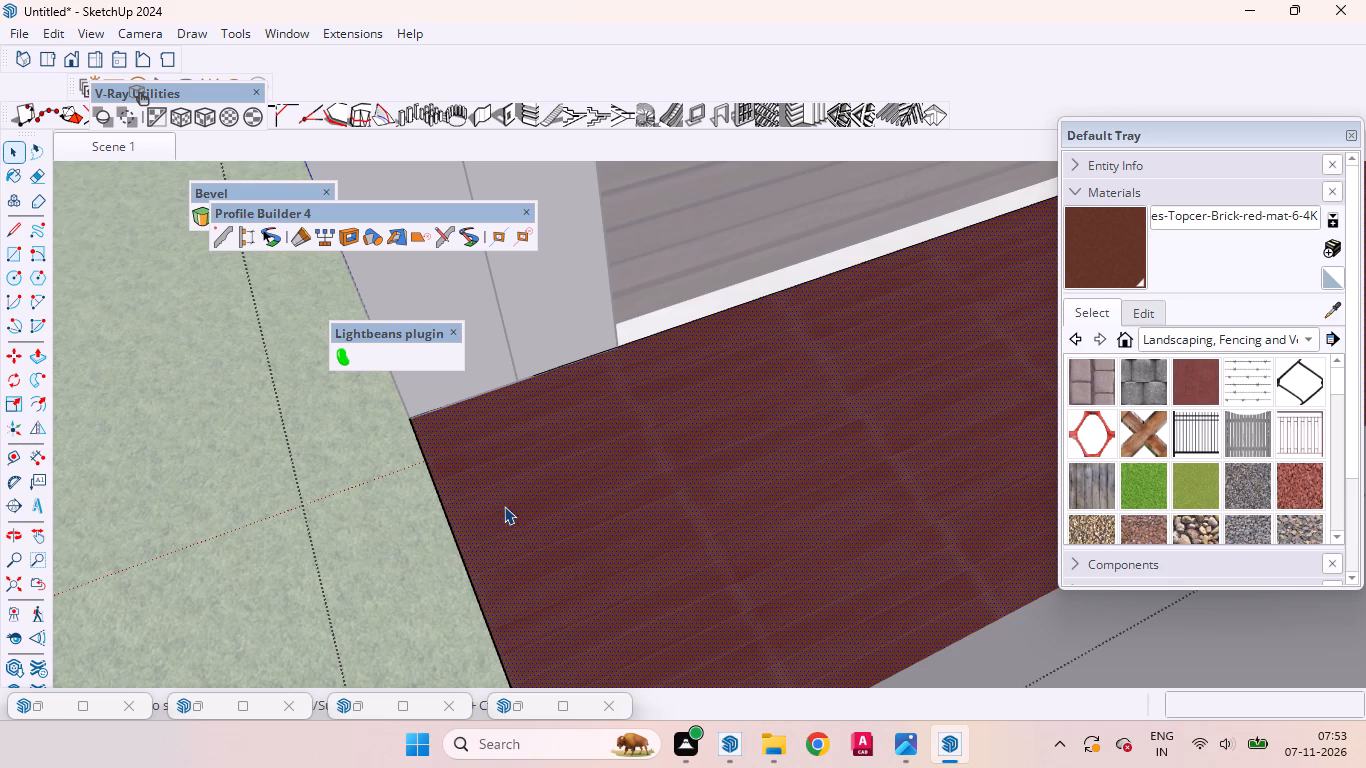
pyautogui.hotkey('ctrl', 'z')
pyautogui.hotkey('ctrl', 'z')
# Examine the red tile texture on the ramp's top face and along its edges from several angles.
pyautogui.scroll(-4, 656, 535)
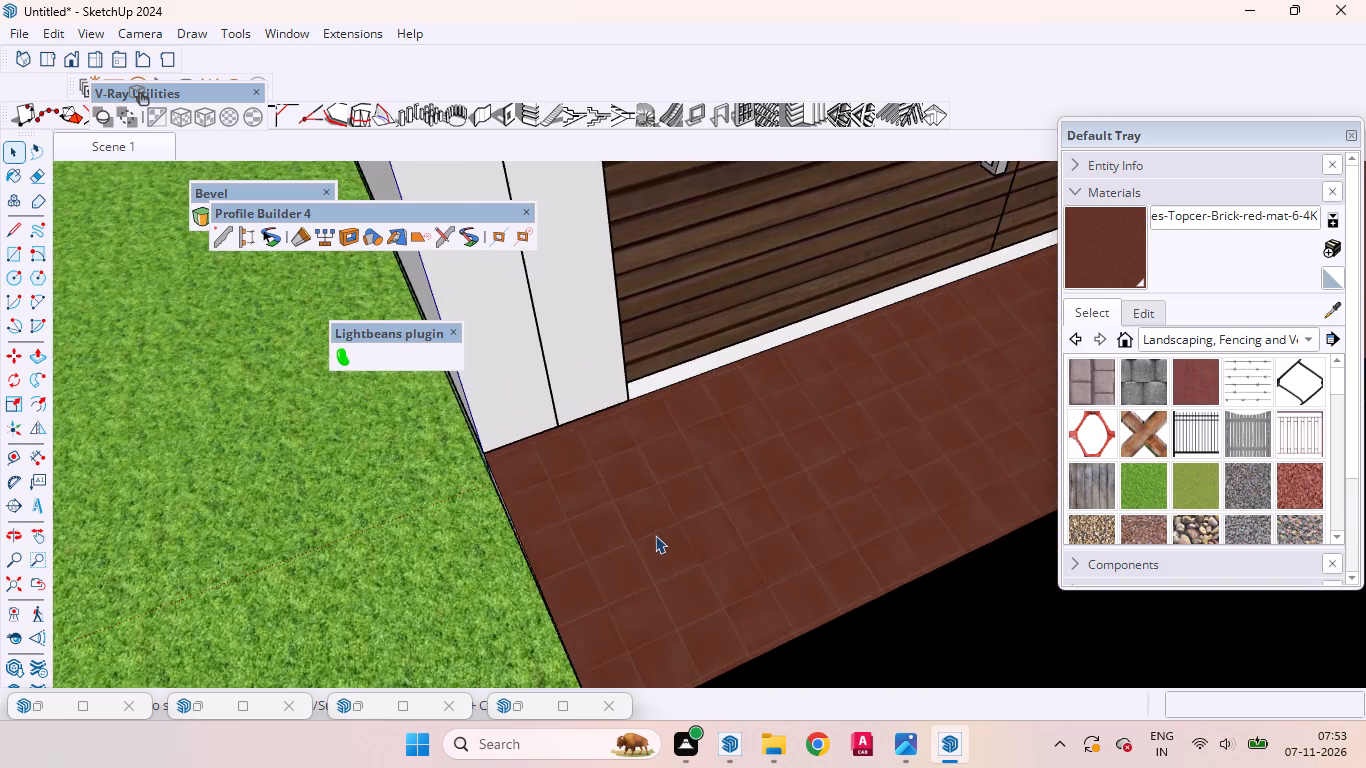
pyautogui.scroll(-4, 655, 535)
pyautogui.moveTo(613, 595); pyautogui.dragTo(753, 471, button='middle')
pyautogui.scroll(6, 758, 493)
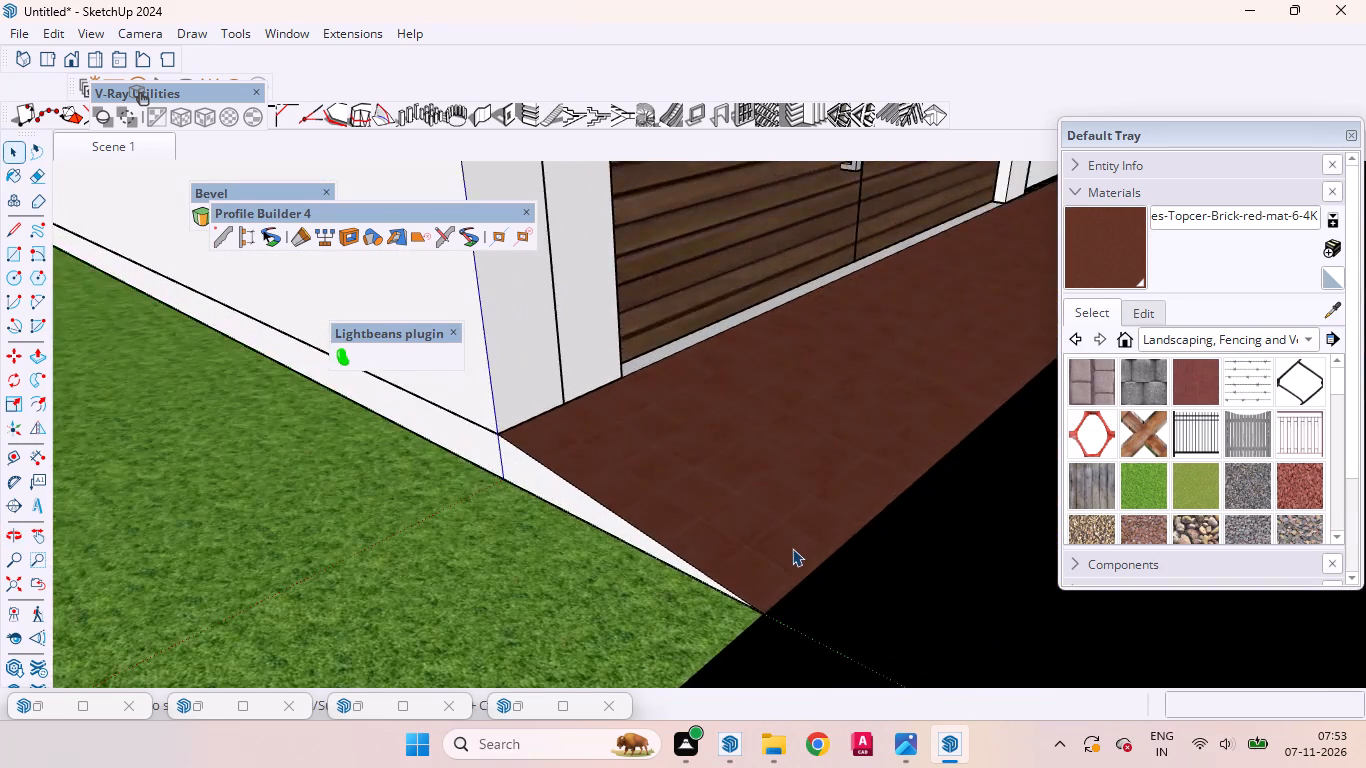
pyautogui.scroll(7, 792, 548)
pyautogui.moveTo(802, 575); pyautogui.dragTo(748, 728, button='middle')
pyautogui.scroll(1, 746, 729)
pyautogui.scroll(-9, 583, 507)
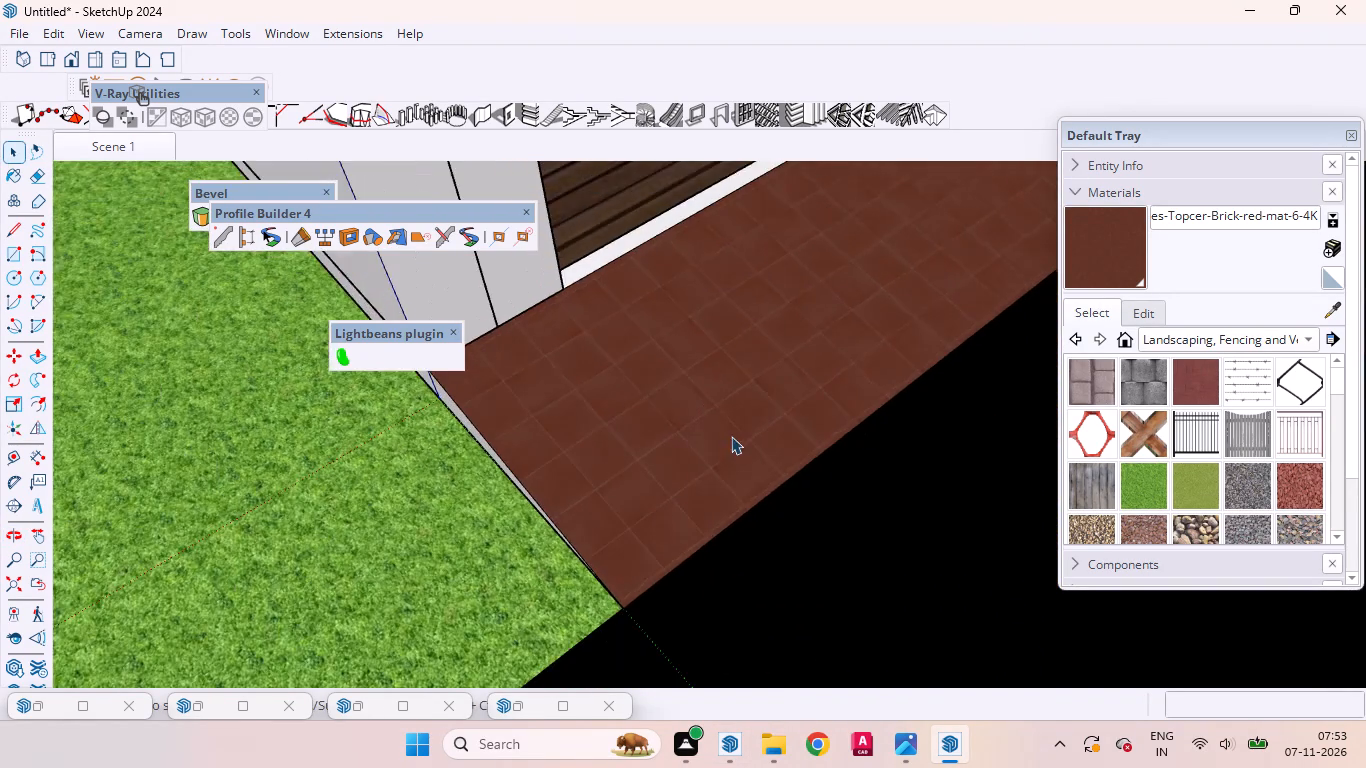
pyautogui.moveTo(742, 490); pyautogui.dragTo(457, 712, button='middle')
pyautogui.scroll(5, 745, 452)
pyautogui.scroll(-1, 779, 449)
pyautogui.scroll(10, 780, 449)
pyautogui.scroll(-1, 788, 457)
pyautogui.scroll(3, 793, 486)
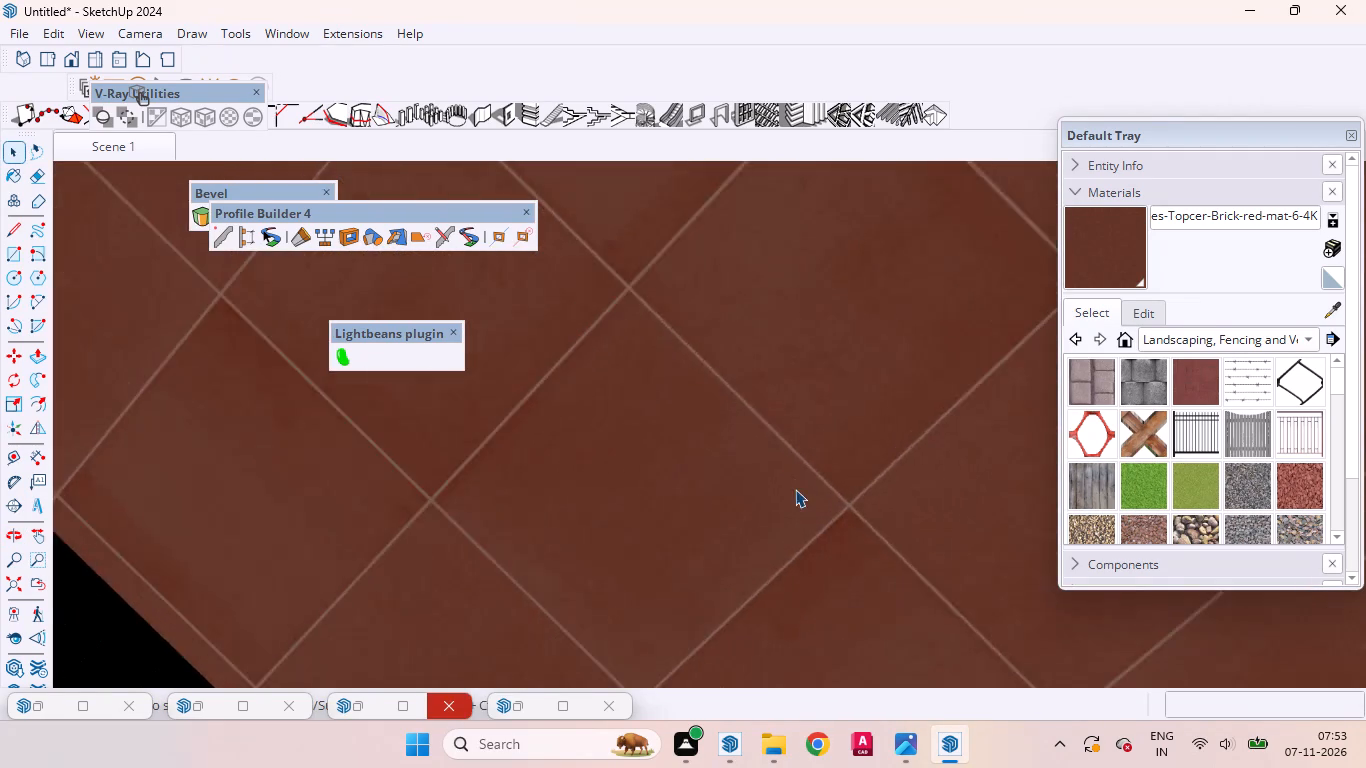
pyautogui.scroll(7, 795, 489)
pyautogui.moveTo(844, 527); pyautogui.dragTo(1078, 318, button='middle')
pyautogui.scroll(-5, 898, 324)
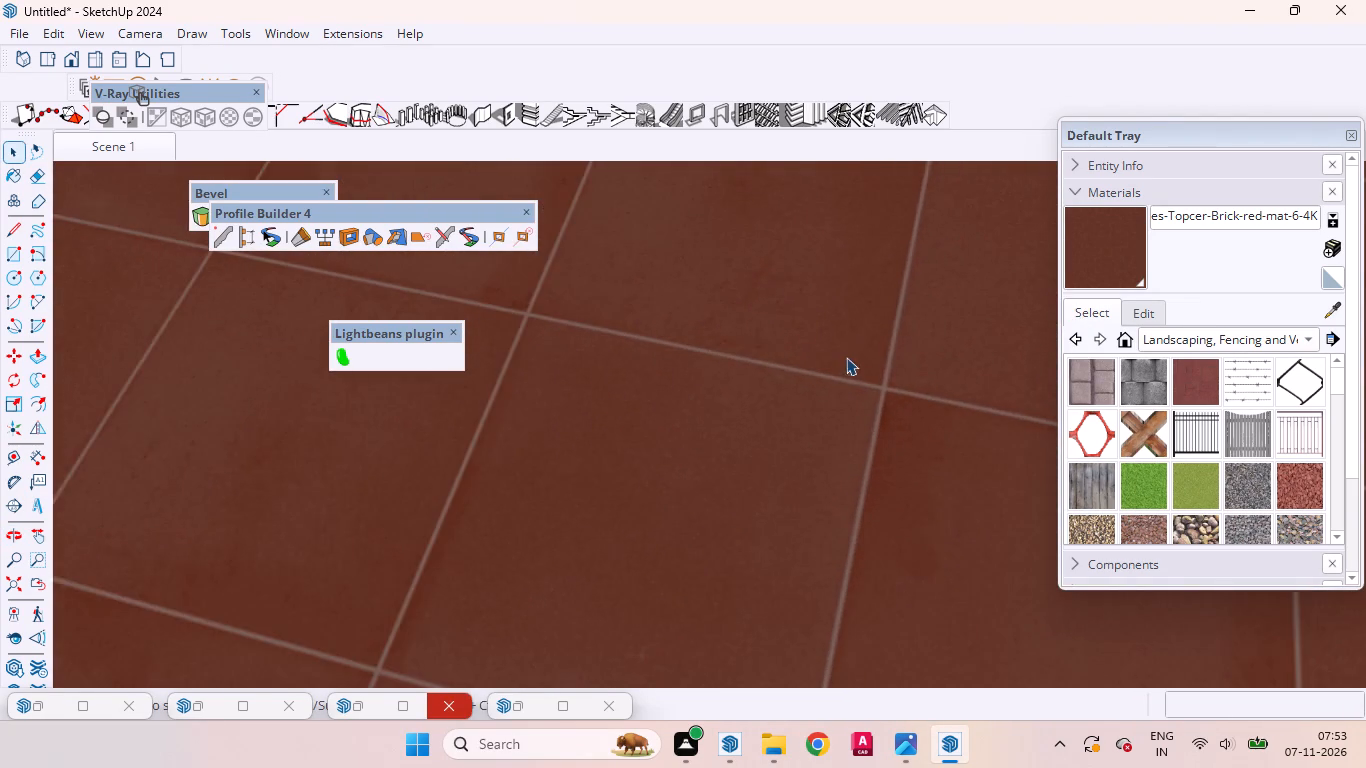
pyautogui.scroll(-20, 846, 357)
pyautogui.scroll(-2, 846, 357)
# Paint the ramp's triangular side face beside the wooden gate with the Topcer-Brick-red-mat-6-4K material.
pyautogui.moveTo(744, 489); pyautogui.dragTo(1218, 427, button='middle')
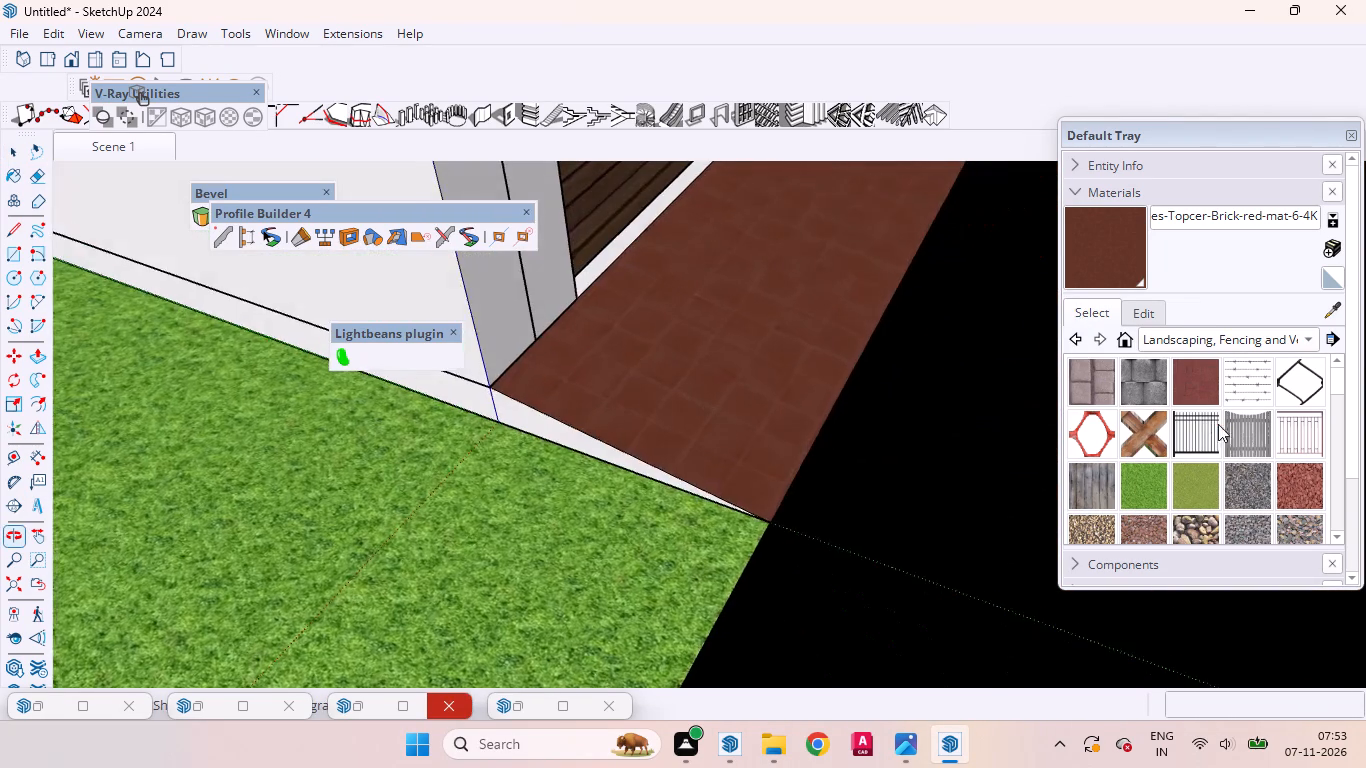
pyautogui.scroll(7, 711, 398)
pyautogui.moveTo(520, 468); pyautogui.dragTo(622, 393, button='middle')
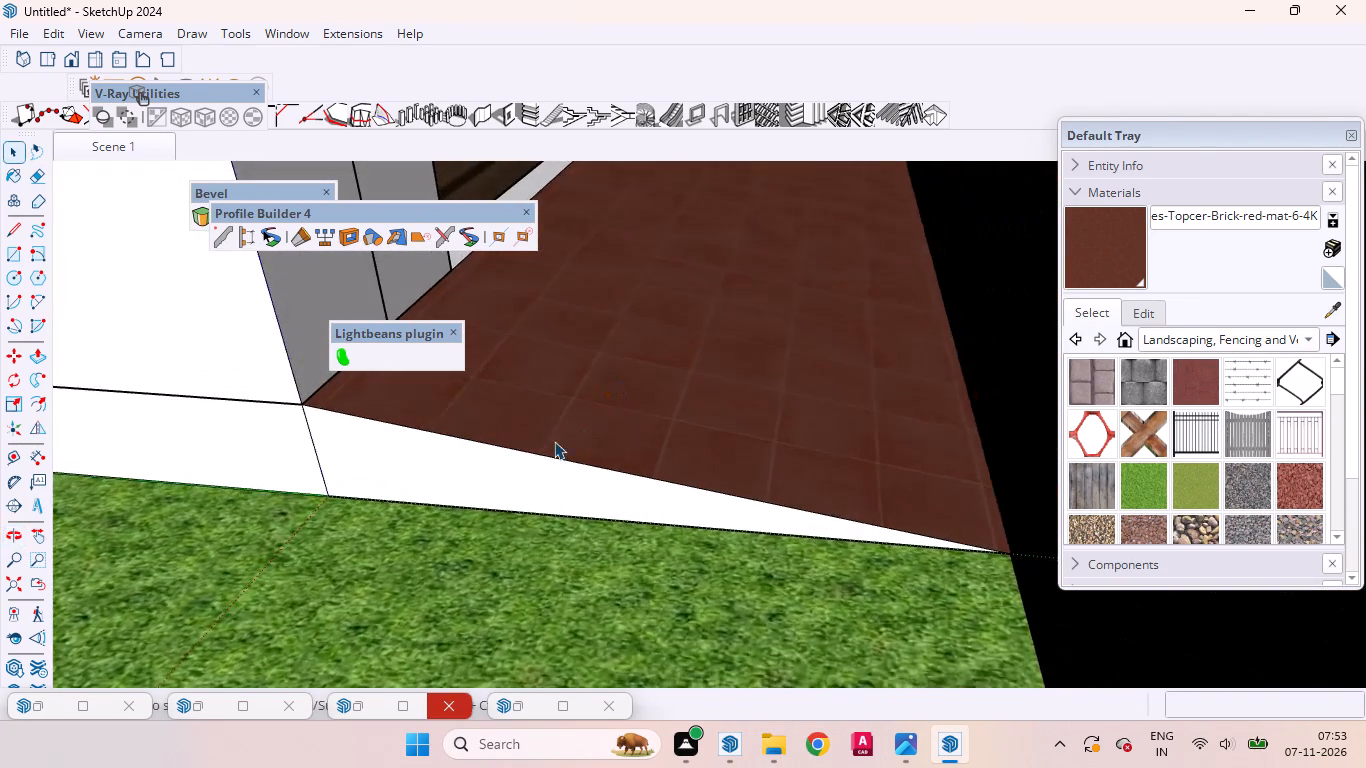
pyautogui.scroll(3, 534, 447)
pyautogui.click(530, 486)
pyautogui.doubleClick(530, 486)
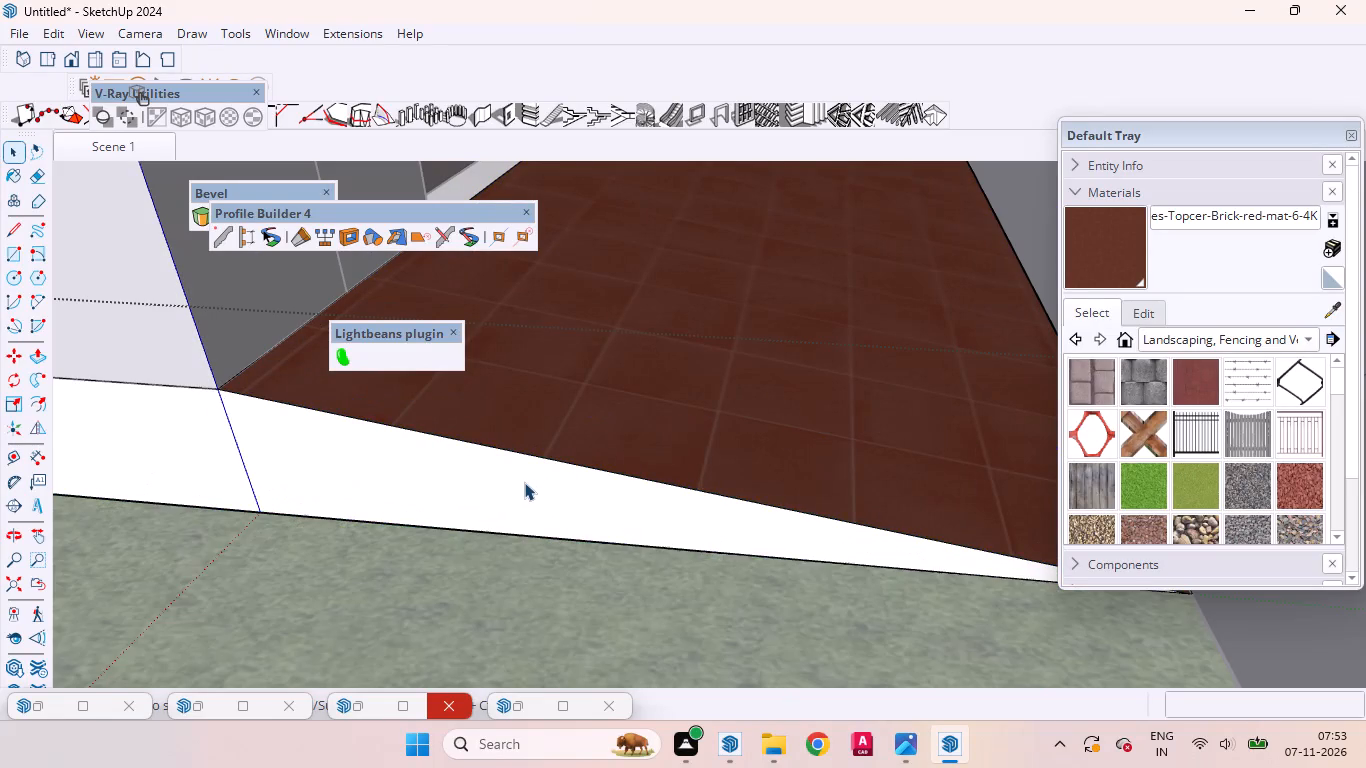
pyautogui.click(518, 482)
pyautogui.click(1090, 259)
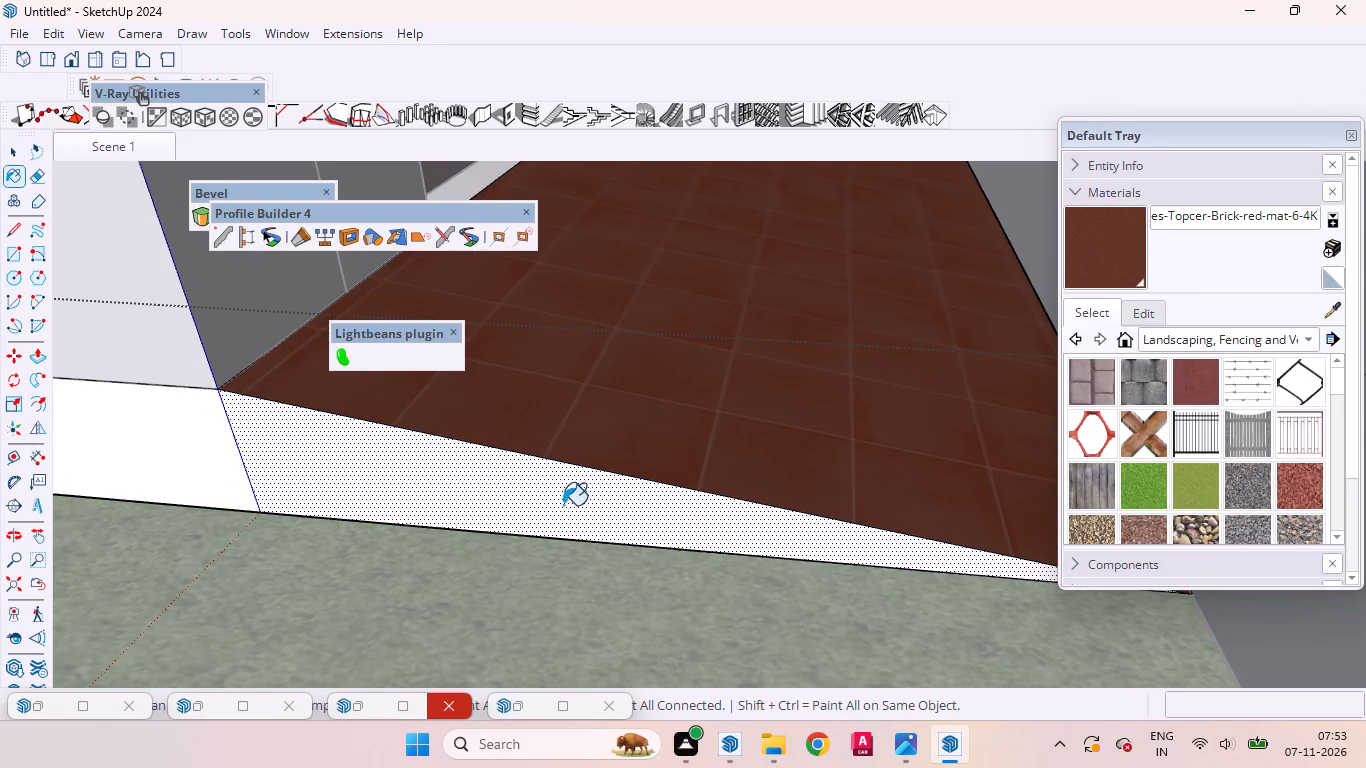
pyautogui.click(540, 501)
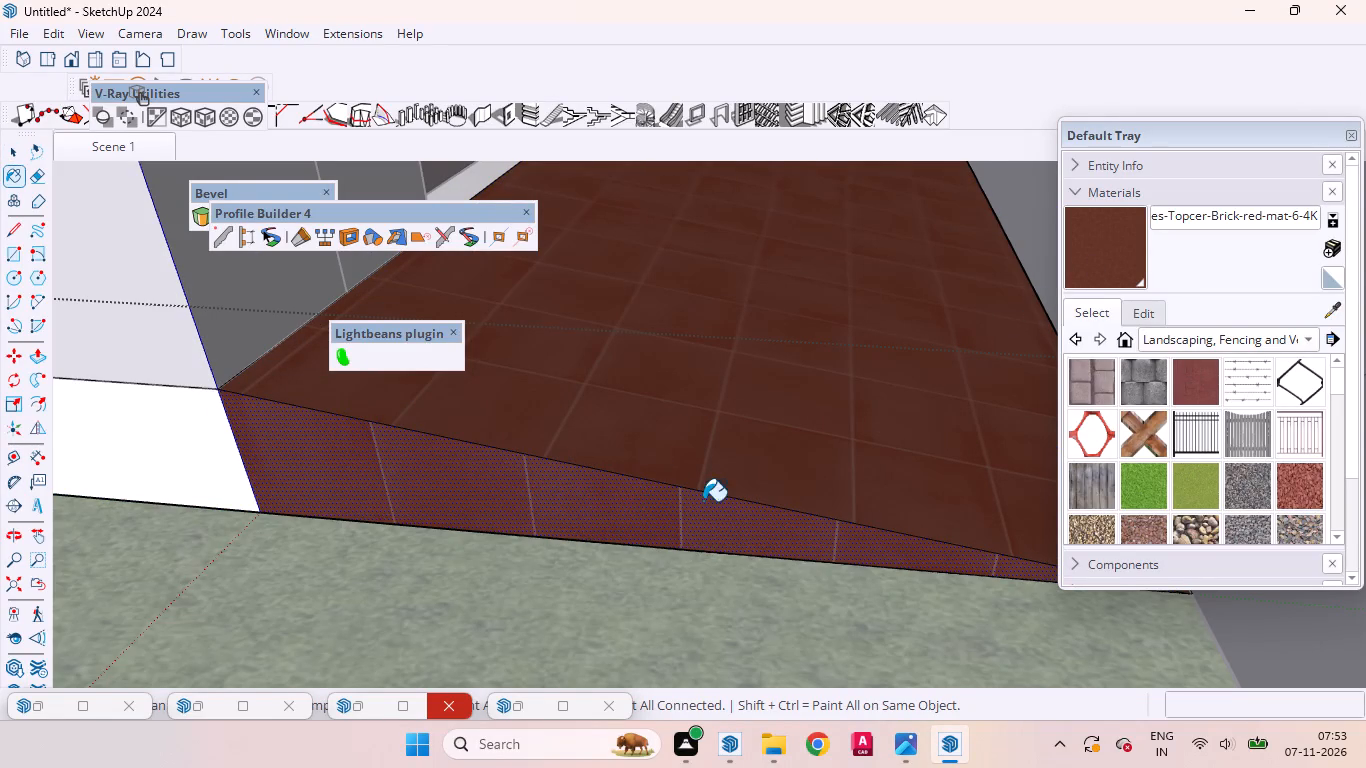
# Draw a 6" vertical line down from the boundary wall corner, separating the ramp's opposite side face from the plinth strip.
pyautogui.moveTo(703, 521); pyautogui.dragTo(263, 579, button='middle')
pyautogui.scroll(-3, 369, 435)
pyautogui.scroll(1, 369, 432)
pyautogui.scroll(-14, 369, 432)
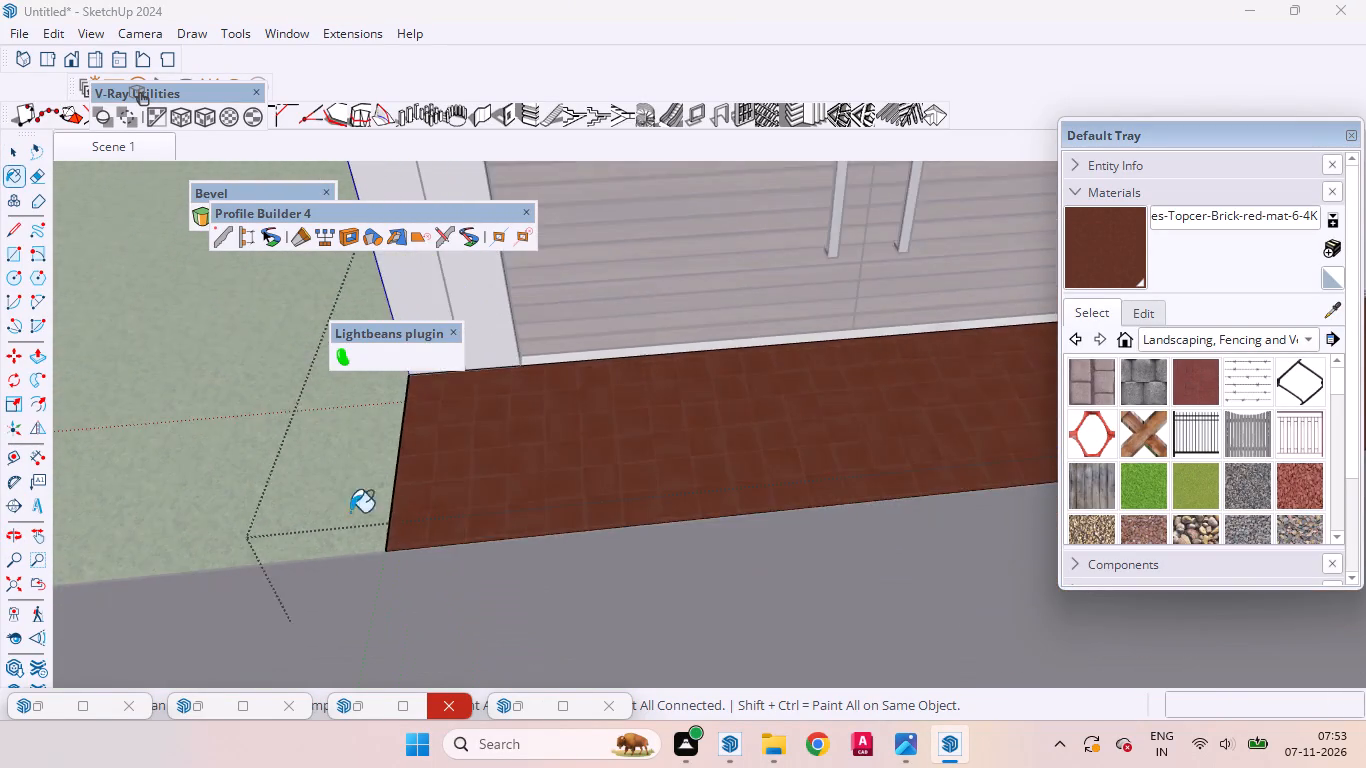
pyautogui.scroll(-10, 350, 512)
pyautogui.moveTo(746, 540); pyautogui.dragTo(335, 543, button='middle')
pyautogui.scroll(-7, 450, 411)
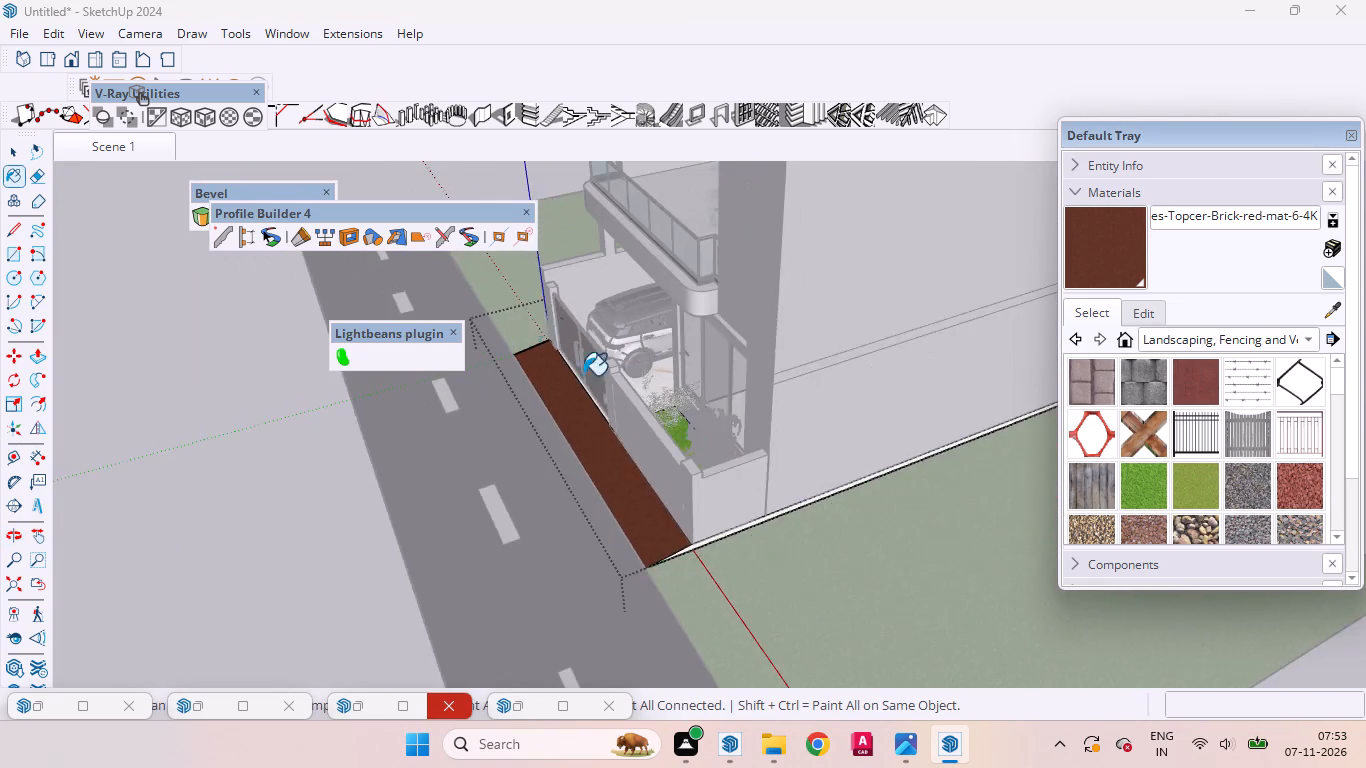
pyautogui.scroll(16, 634, 536)
pyautogui.scroll(-3, 677, 519)
pyautogui.scroll(3, 697, 501)
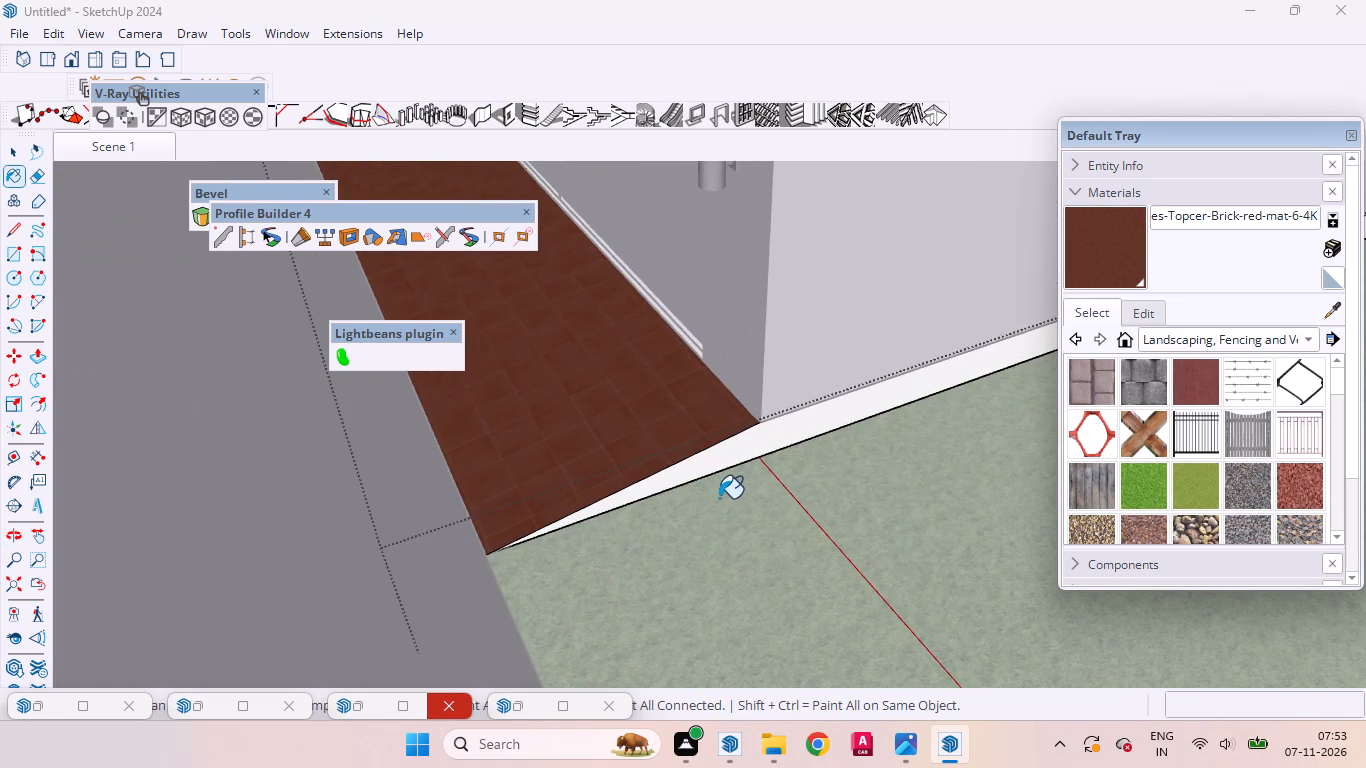
pyautogui.press('space')
pyautogui.click(718, 445)
pyautogui.click(728, 463)
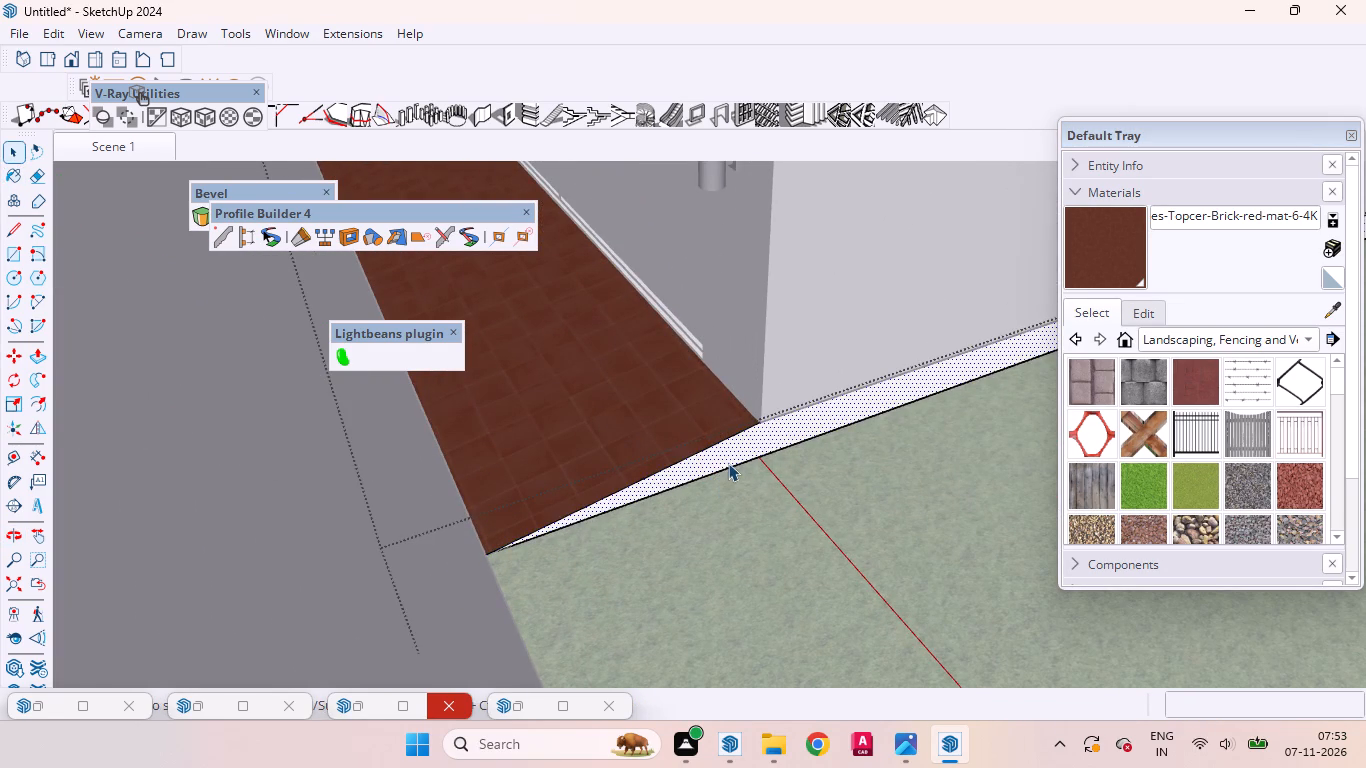
pyautogui.scroll(8, 758, 443)
pyautogui.press('l')
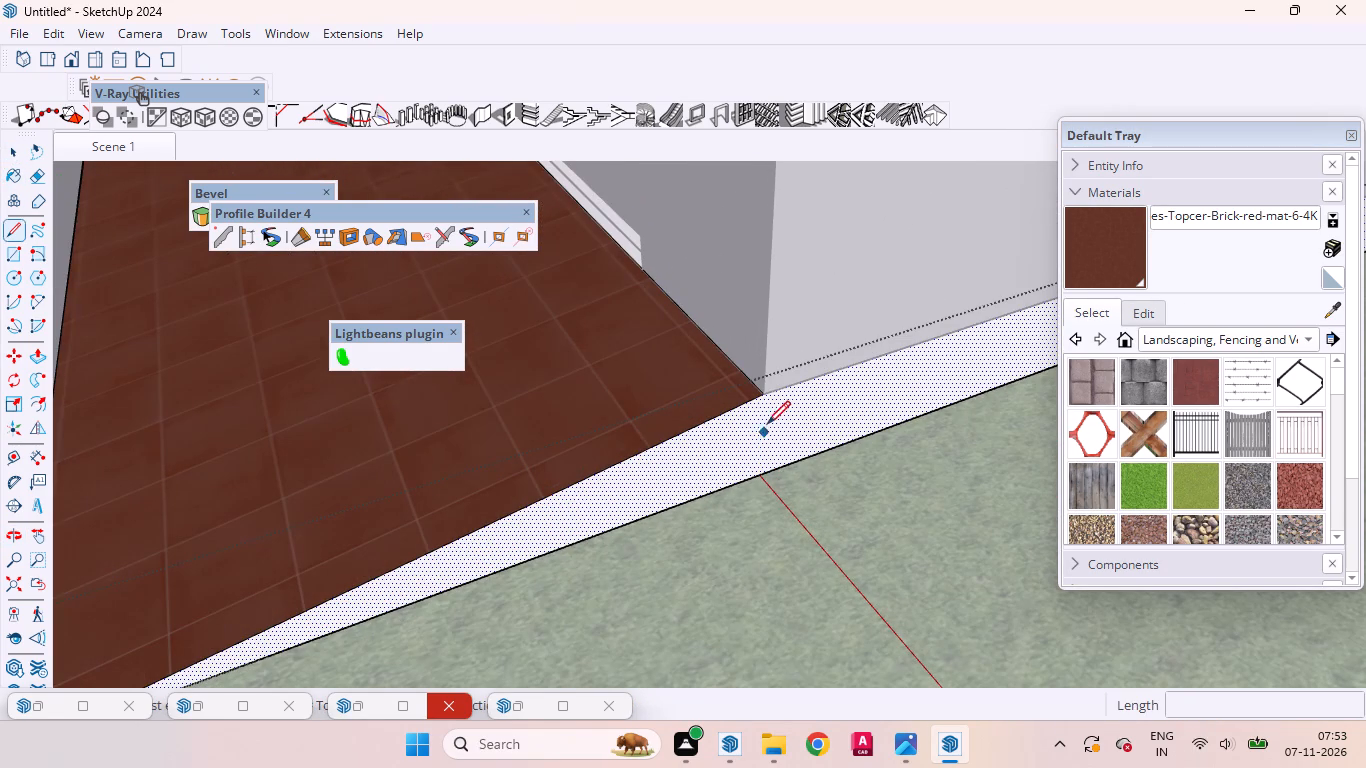
pyautogui.click(767, 390)
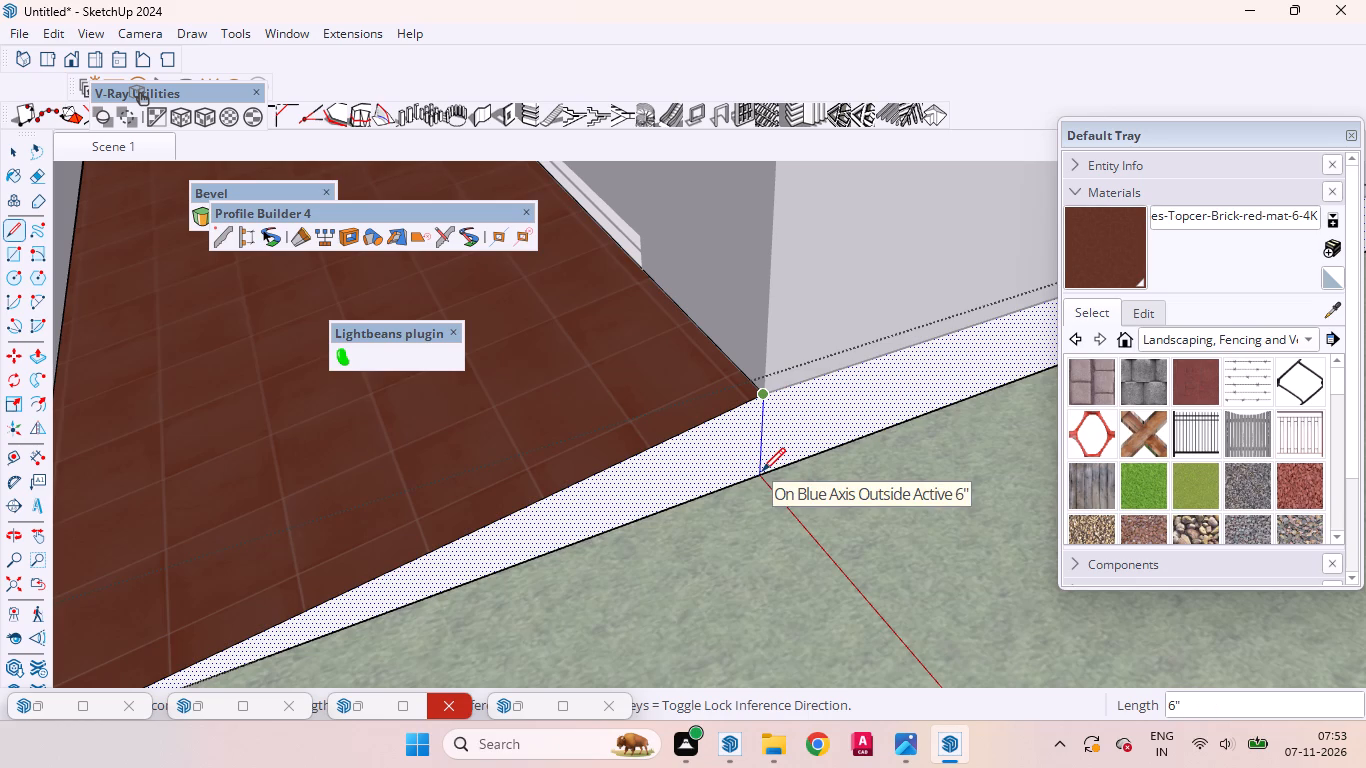
pyautogui.click(759, 473)
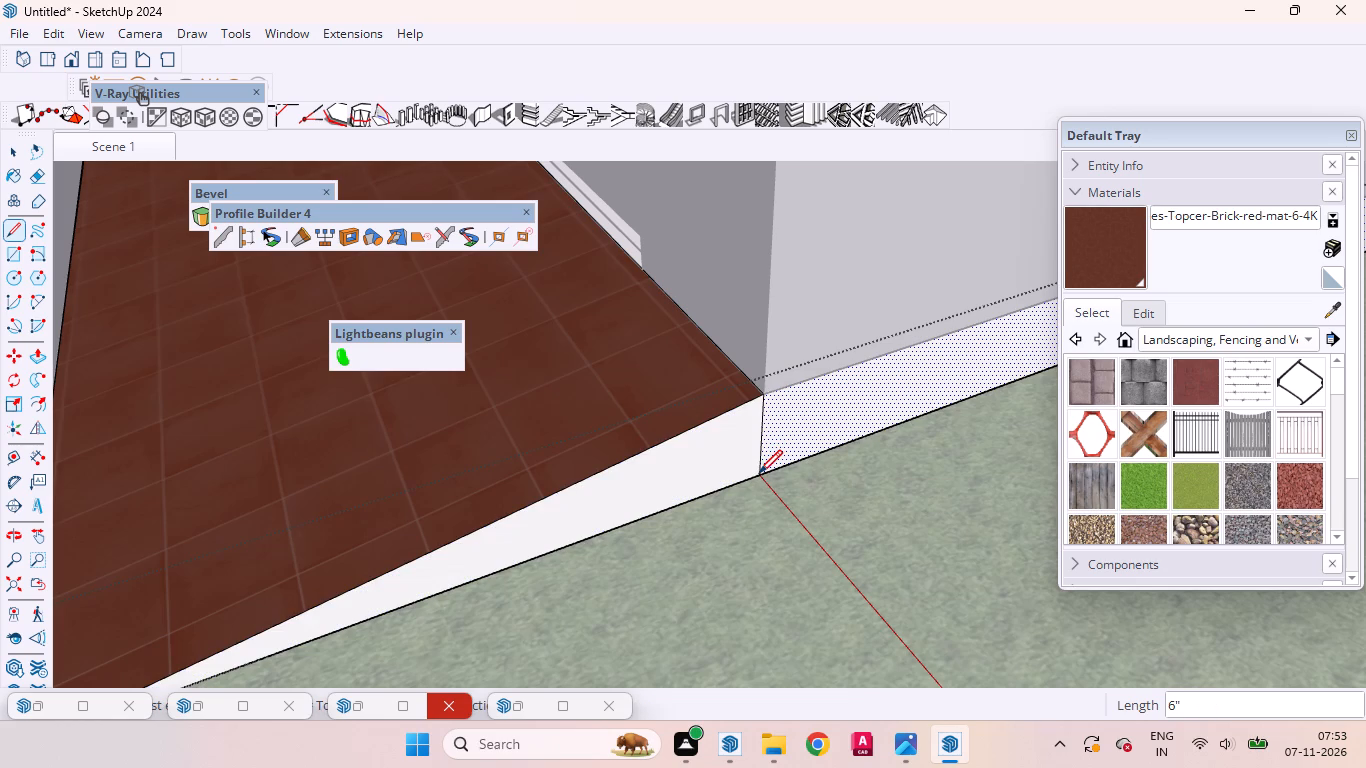
pyautogui.press('space')
pyautogui.press('space')
# Paint the ramp's triangular side face at the boundary wall corner with the Topcer-Brick-red-mat-6-4K material.
pyautogui.click(718, 454)
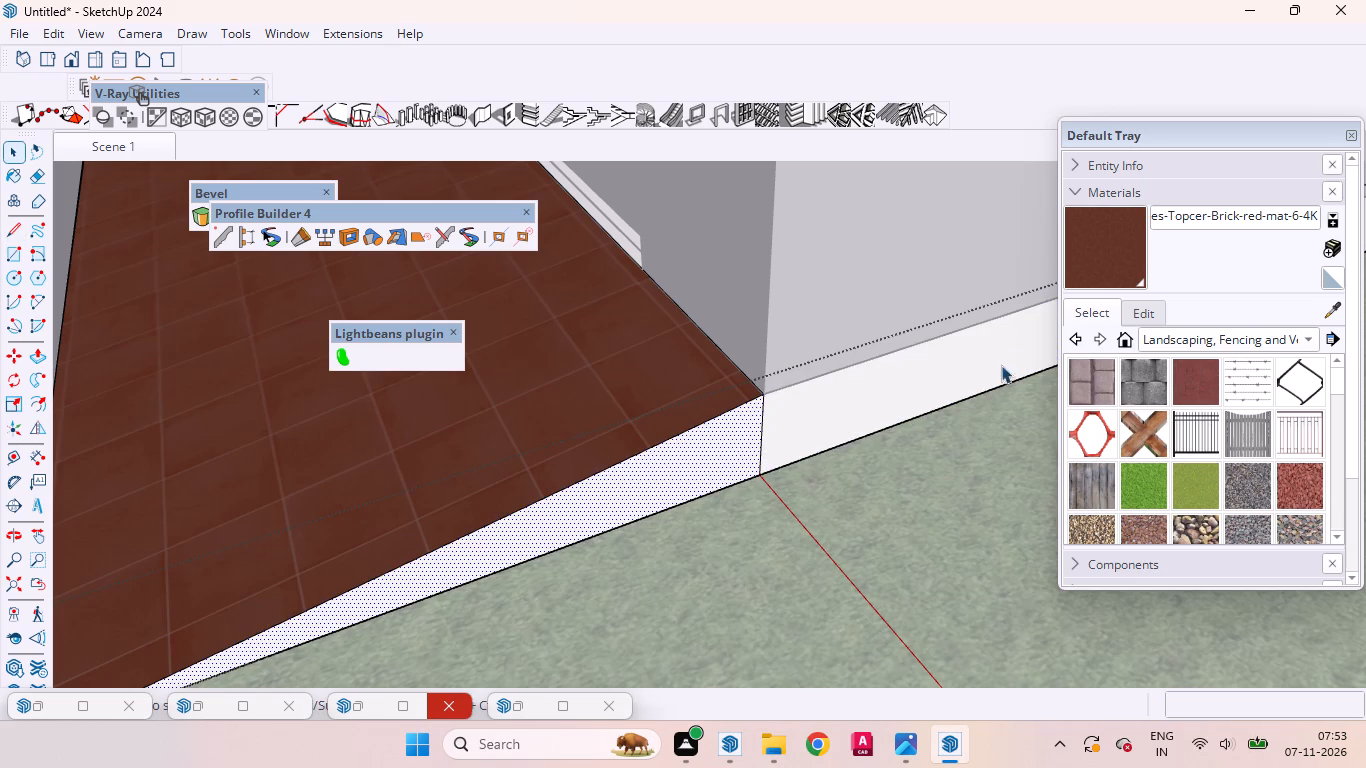
pyautogui.click(1103, 261)
pyautogui.click(702, 450)
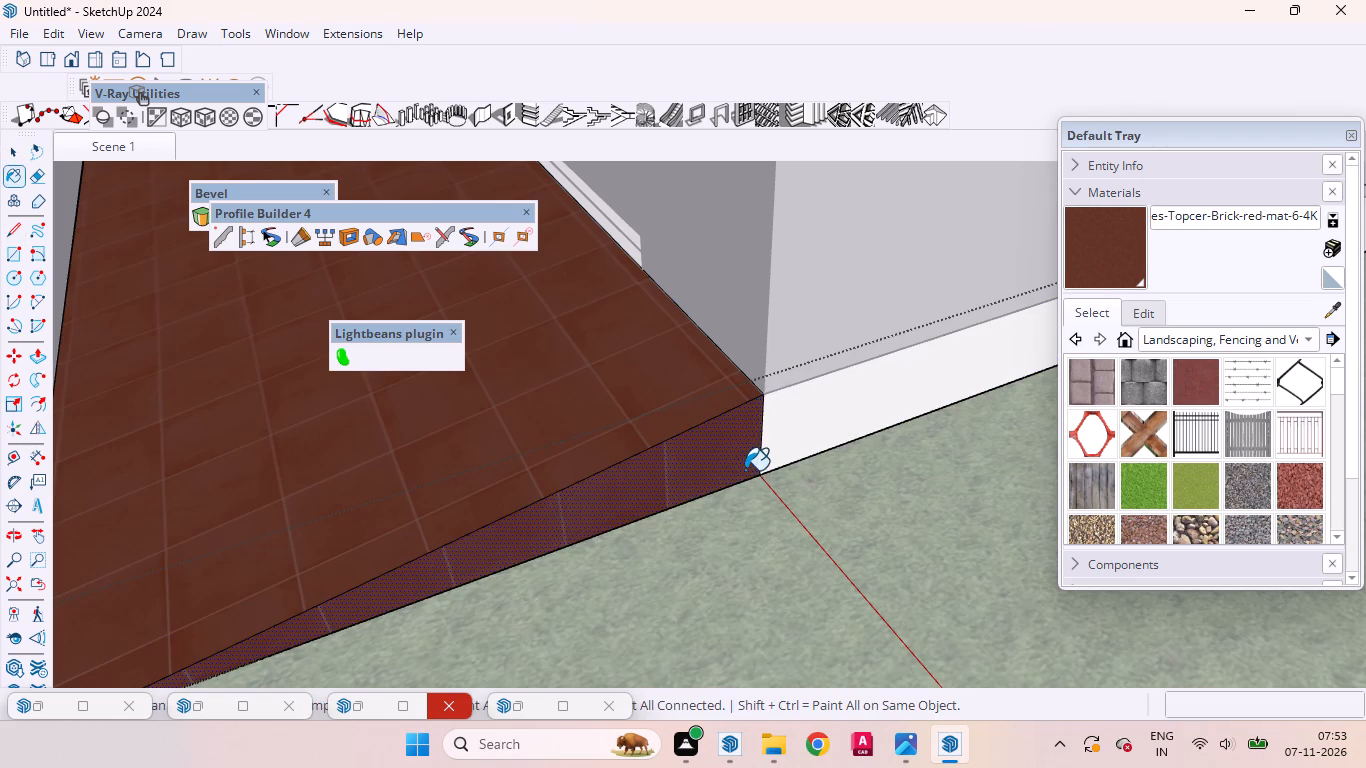
pyautogui.click(13, 152)
pyautogui.click(714, 557)
# Review the red tiled ramp in relation to the gates, house front, lawn and road.
pyautogui.scroll(-8, 843, 547)
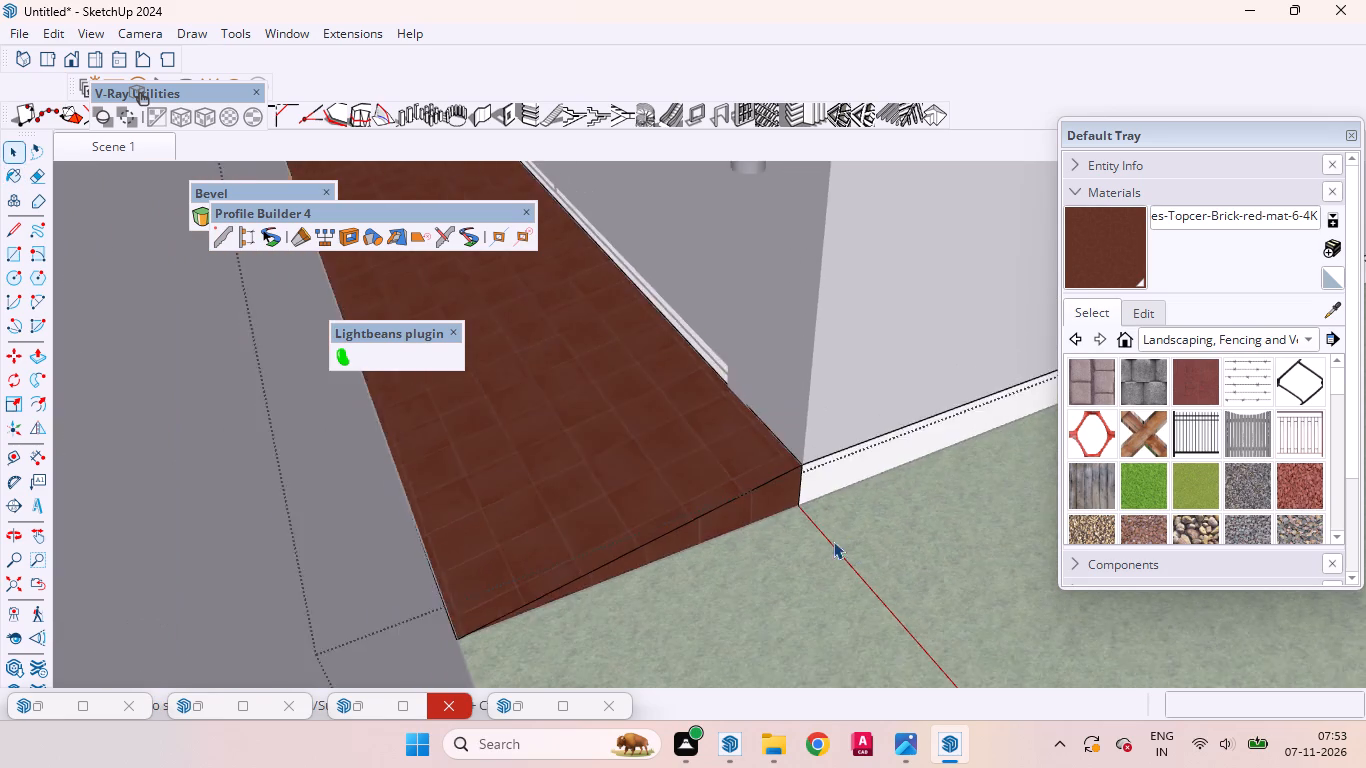
pyautogui.moveTo(661, 537); pyautogui.dragTo(957, 684, button='middle')
pyautogui.scroll(-3, 957, 658)
pyautogui.scroll(2, 955, 654)
pyautogui.scroll(-1, 955, 654)
pyautogui.scroll(1, 877, 529)
pyautogui.scroll(-16, 877, 529)
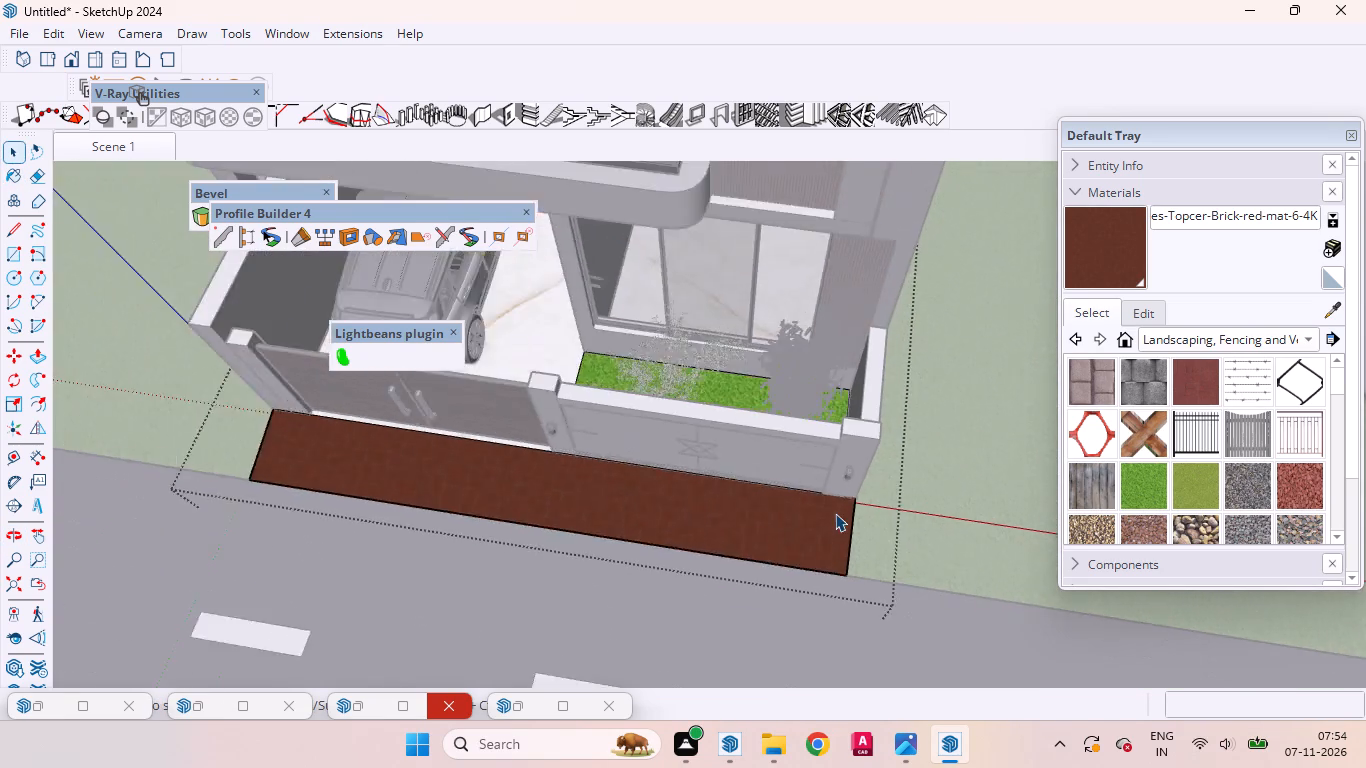
pyautogui.scroll(-12, 835, 513)
pyautogui.click(686, 616)
pyautogui.scroll(5, 782, 484)
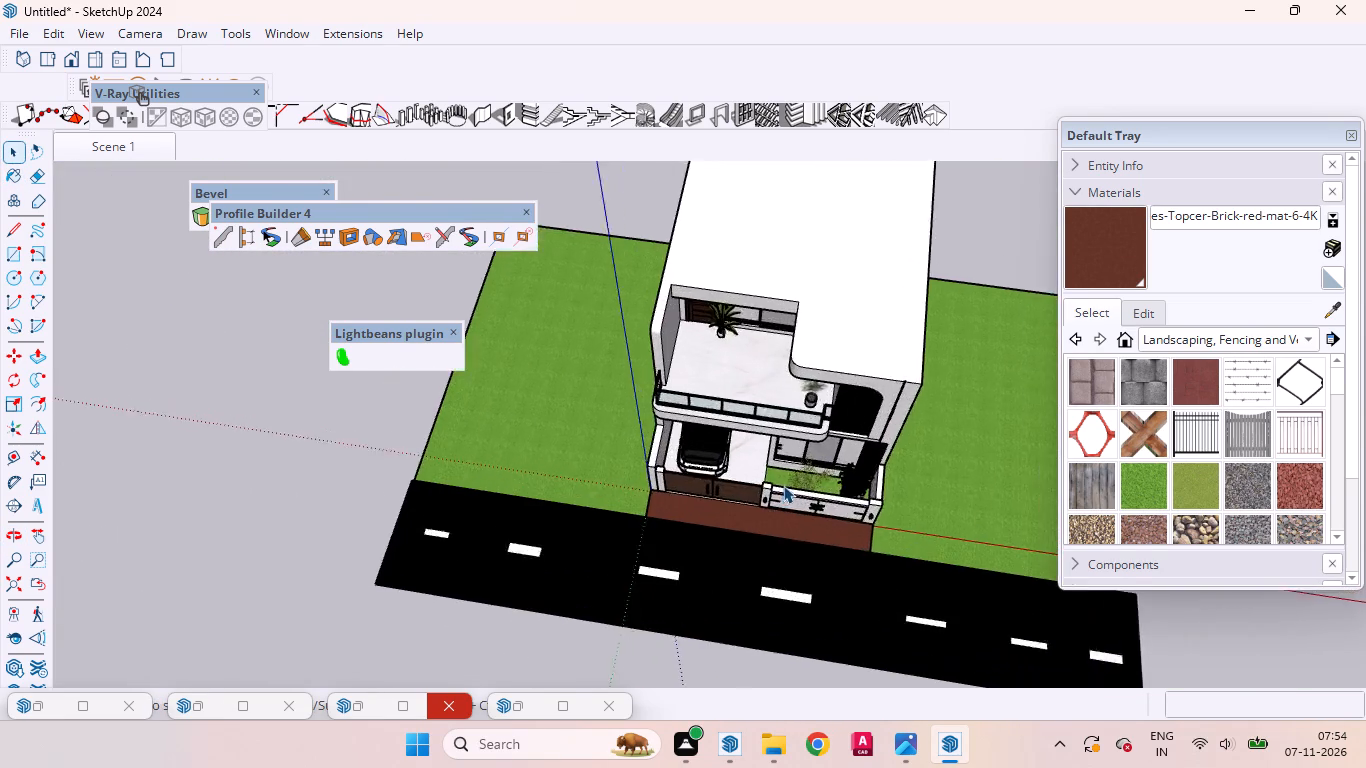
pyautogui.scroll(18, 783, 485)
# Examine the red tile surface along the foot of the wooden gate and at the ramp's corner by the lawn.
pyautogui.moveTo(670, 536); pyautogui.dragTo(1014, 465, button='middle')
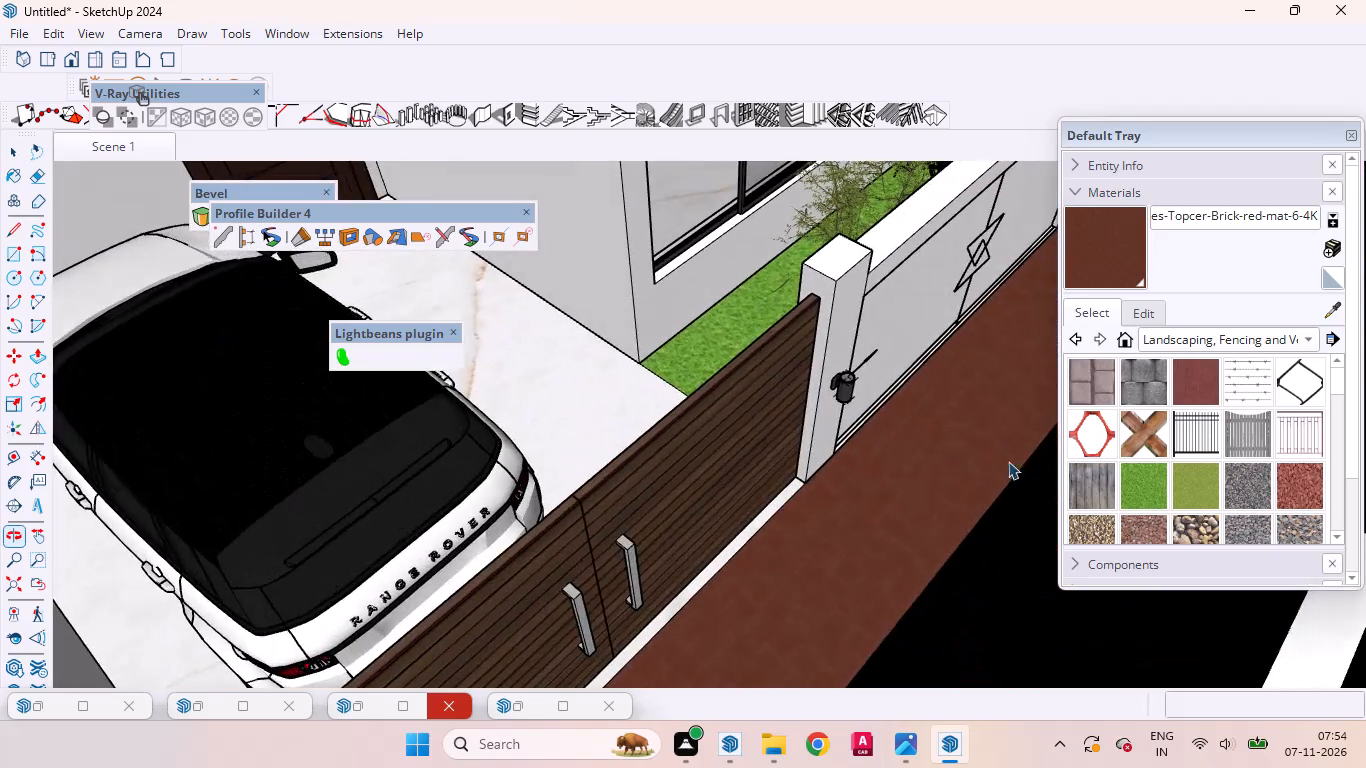
pyautogui.scroll(17, 834, 471)
pyautogui.moveTo(786, 509); pyautogui.dragTo(827, 500, button='middle')
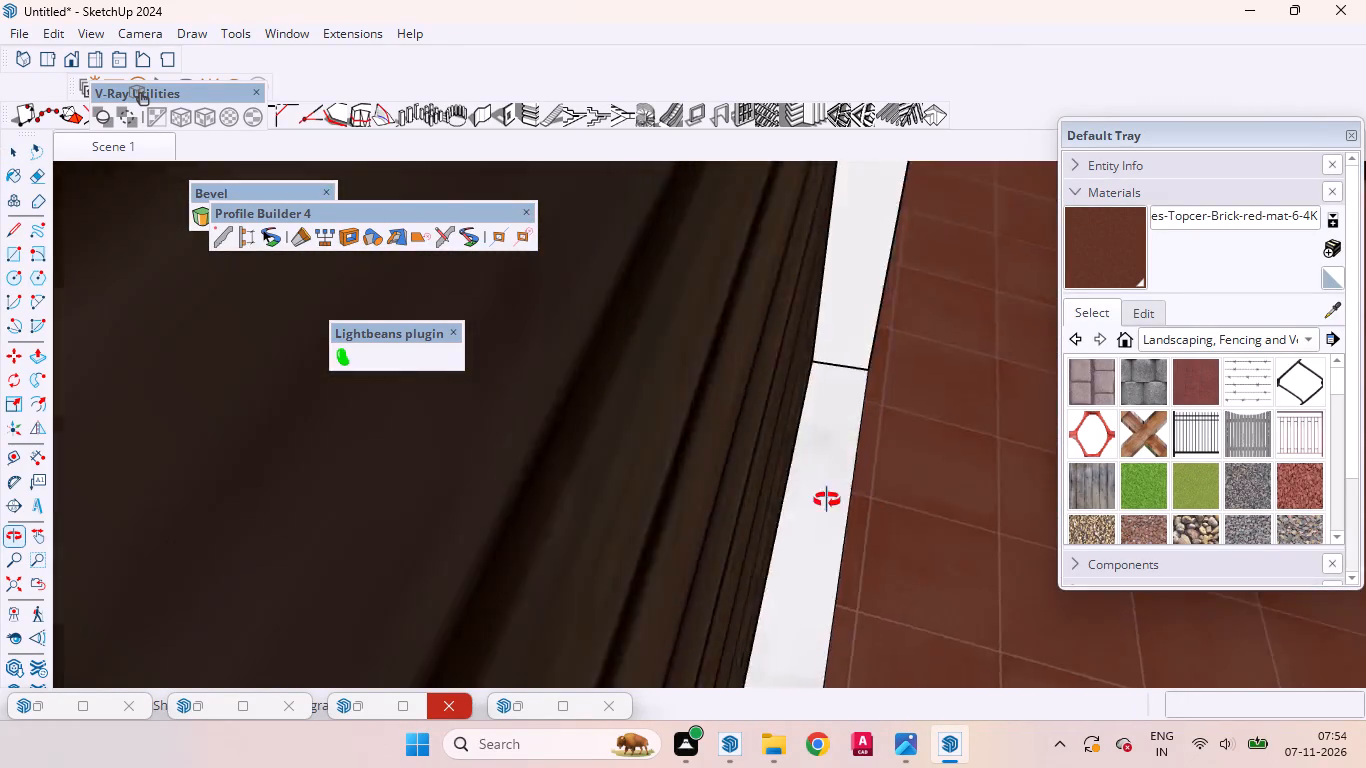
pyautogui.moveTo(827, 500); pyautogui.dragTo(747, 500, button='middle')
pyautogui.scroll(-20, 670, 496)
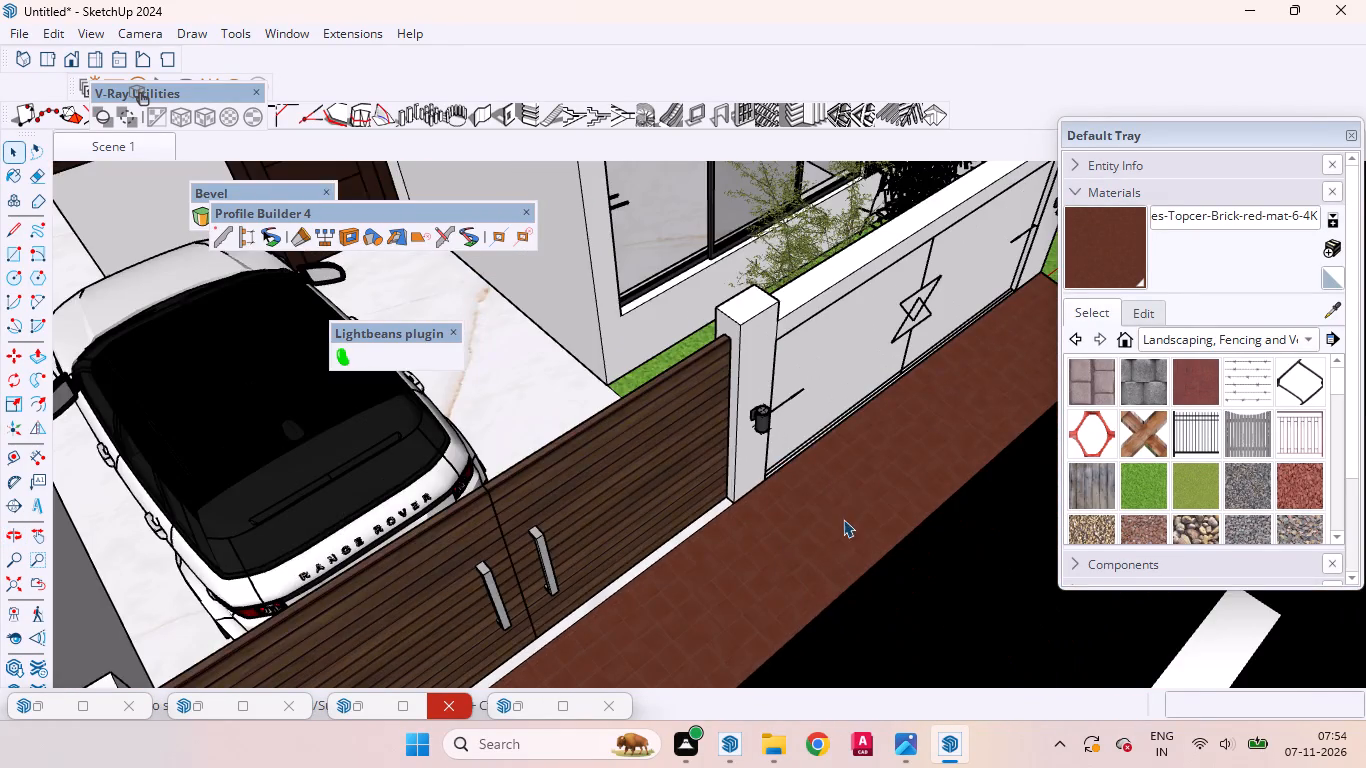
pyautogui.moveTo(838, 525); pyautogui.dragTo(640, 508, button='middle')
pyautogui.scroll(-16, 768, 483)
pyautogui.scroll(-5, 770, 481)
pyautogui.scroll(20, 726, 523)
pyautogui.scroll(7, 726, 523)
pyautogui.moveTo(614, 550); pyautogui.dragTo(672, 559, button='middle')
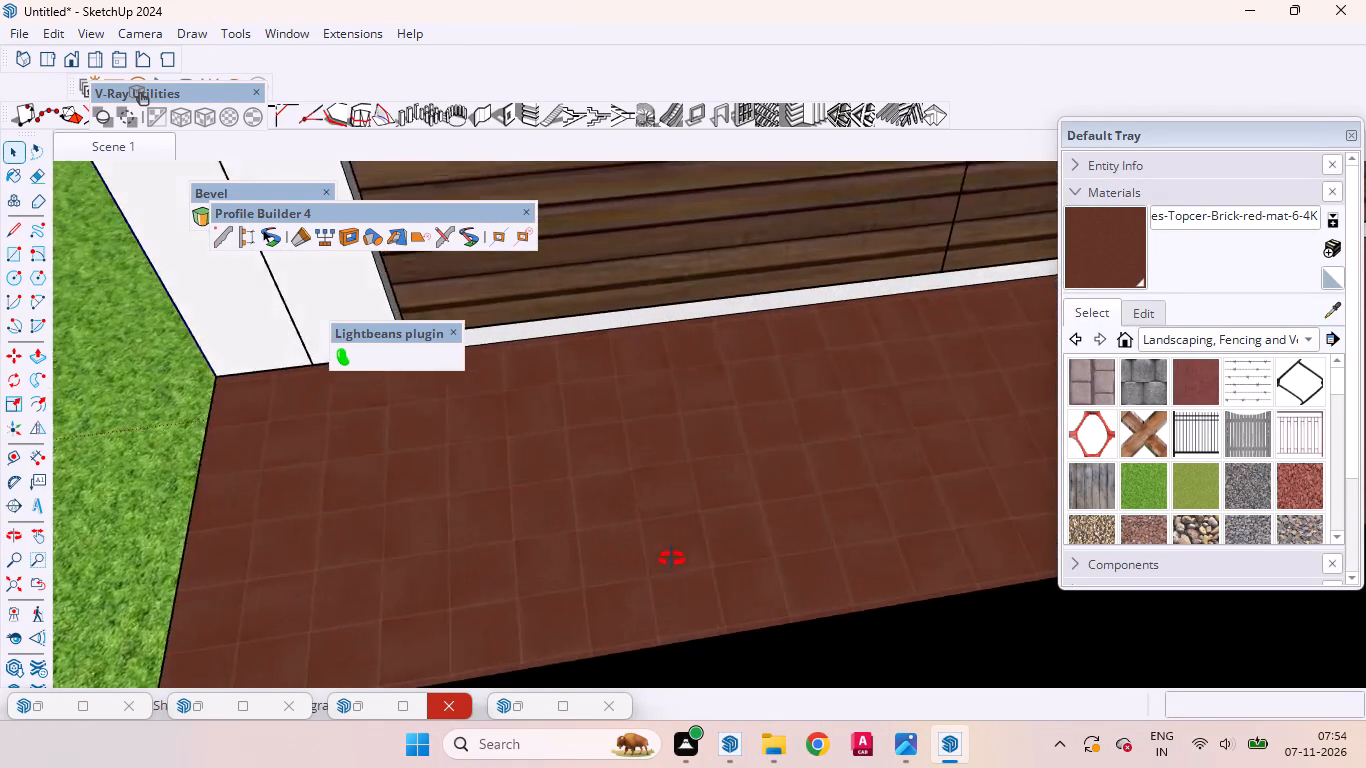
pyautogui.moveTo(672, 559); pyautogui.dragTo(803, 568, button='middle')
pyautogui.scroll(-8, 714, 500)
pyautogui.scroll(10, 651, 539)
pyautogui.moveTo(593, 582); pyautogui.dragTo(641, 574, button='middle')
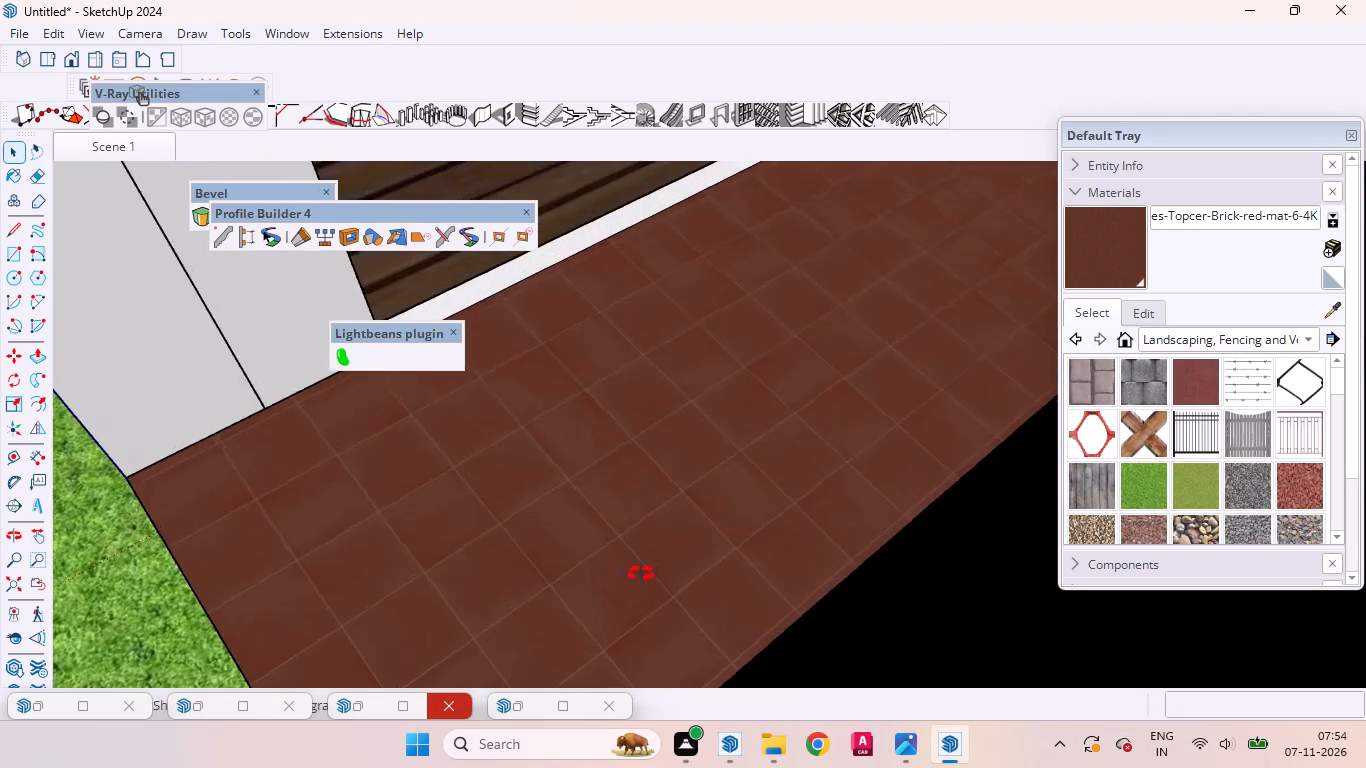
pyautogui.moveTo(641, 574); pyautogui.dragTo(785, 399, button='middle')
pyautogui.scroll(-8, 750, 421)
# Examine how the tiles on the ramp's lawn-side triangular face meet those on its sloping top.
pyautogui.scroll(7, 629, 492)
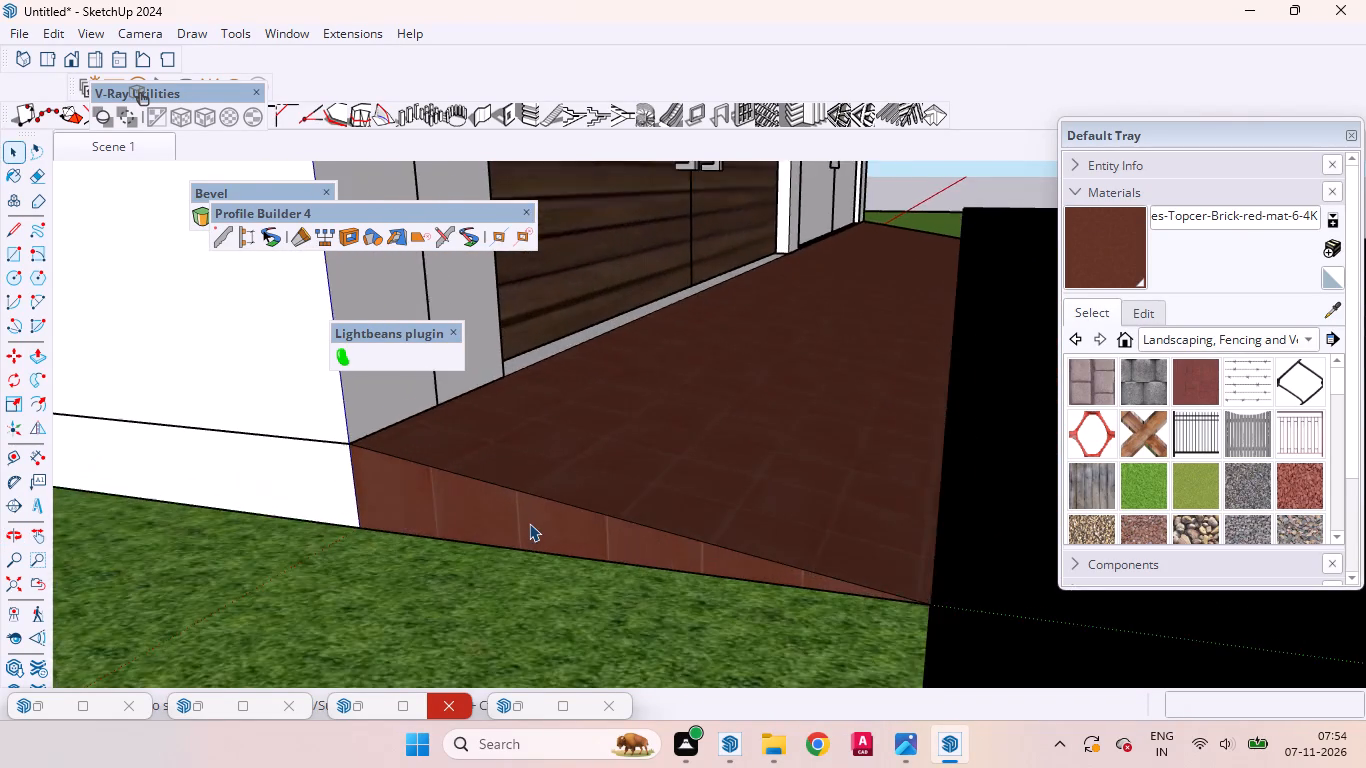
pyautogui.scroll(3, 529, 523)
pyautogui.scroll(-2, 527, 523)
pyautogui.scroll(3, 527, 523)
pyautogui.moveTo(523, 525); pyautogui.dragTo(406, 685, button='middle')
pyautogui.scroll(-11, 516, 551)
pyautogui.scroll(2, 580, 530)
pyautogui.scroll(-1, 580, 530)
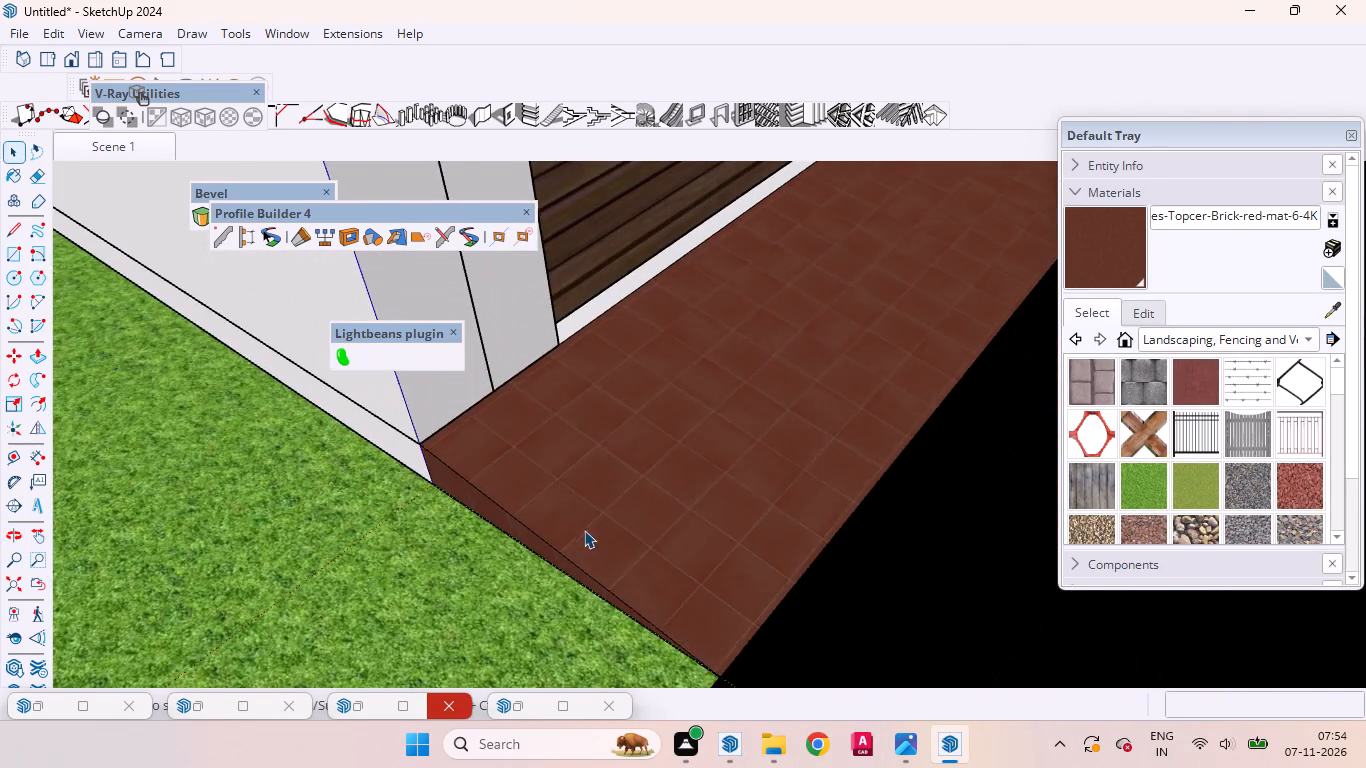
pyautogui.scroll(-1, 584, 530)
pyautogui.moveTo(716, 554); pyautogui.dragTo(501, 683, button='middle')
pyautogui.scroll(-9, 534, 559)
# Inspect the size and joint lines of individual tiles on the ramp's top face in close-up.
pyautogui.scroll(6, 718, 474)
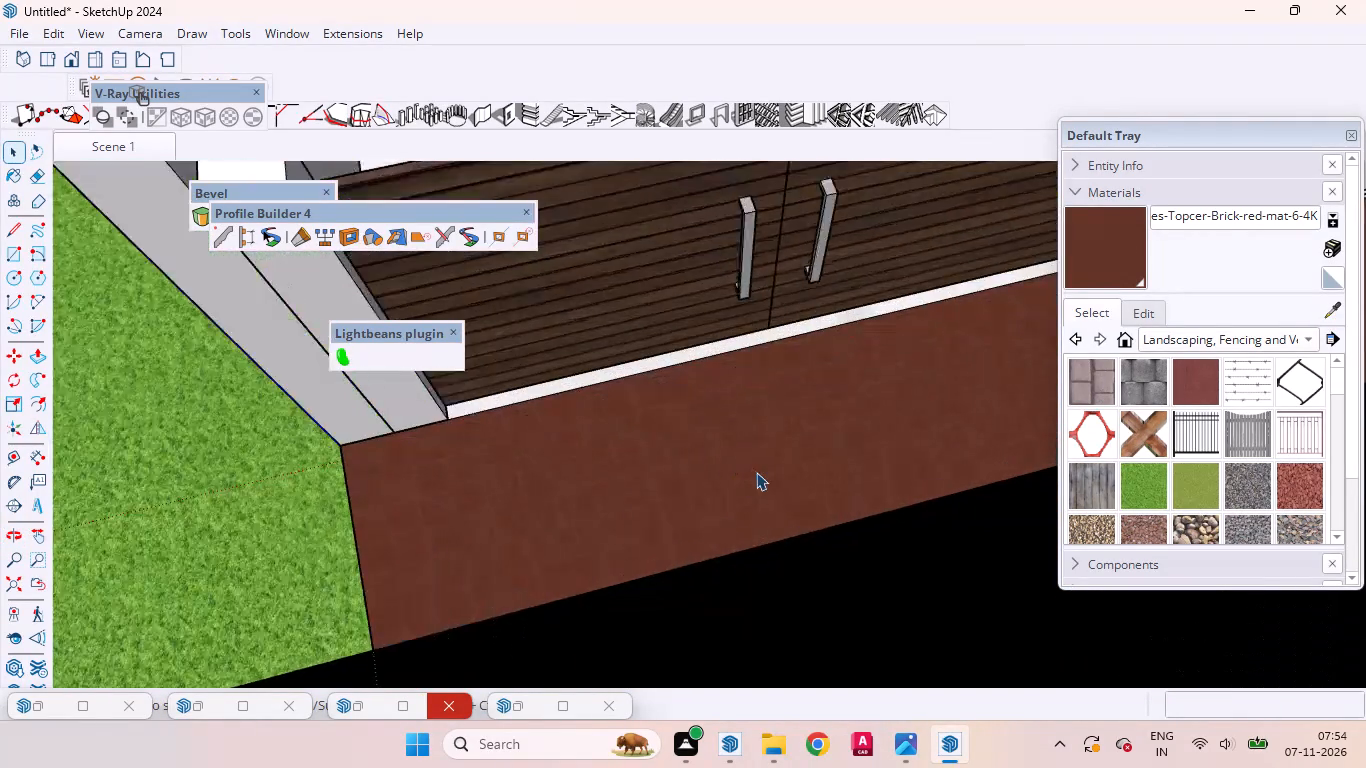
pyautogui.scroll(13, 756, 472)
pyautogui.scroll(-2, 774, 561)
pyautogui.scroll(1, 774, 561)
pyautogui.moveTo(775, 579); pyautogui.dragTo(753, 631, button='middle')
pyautogui.scroll(5, 747, 599)
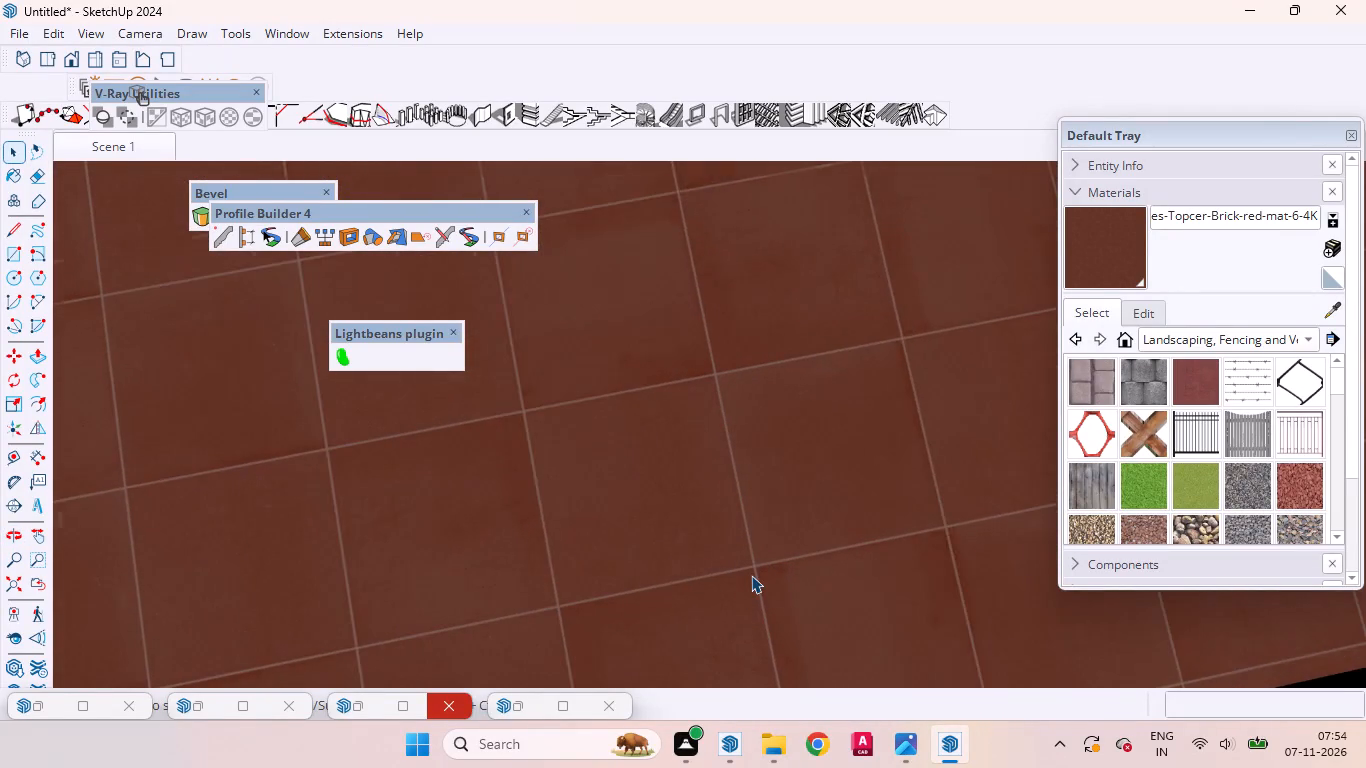
pyautogui.scroll(2, 751, 575)
pyautogui.moveTo(758, 564); pyautogui.dragTo(1038, 284)
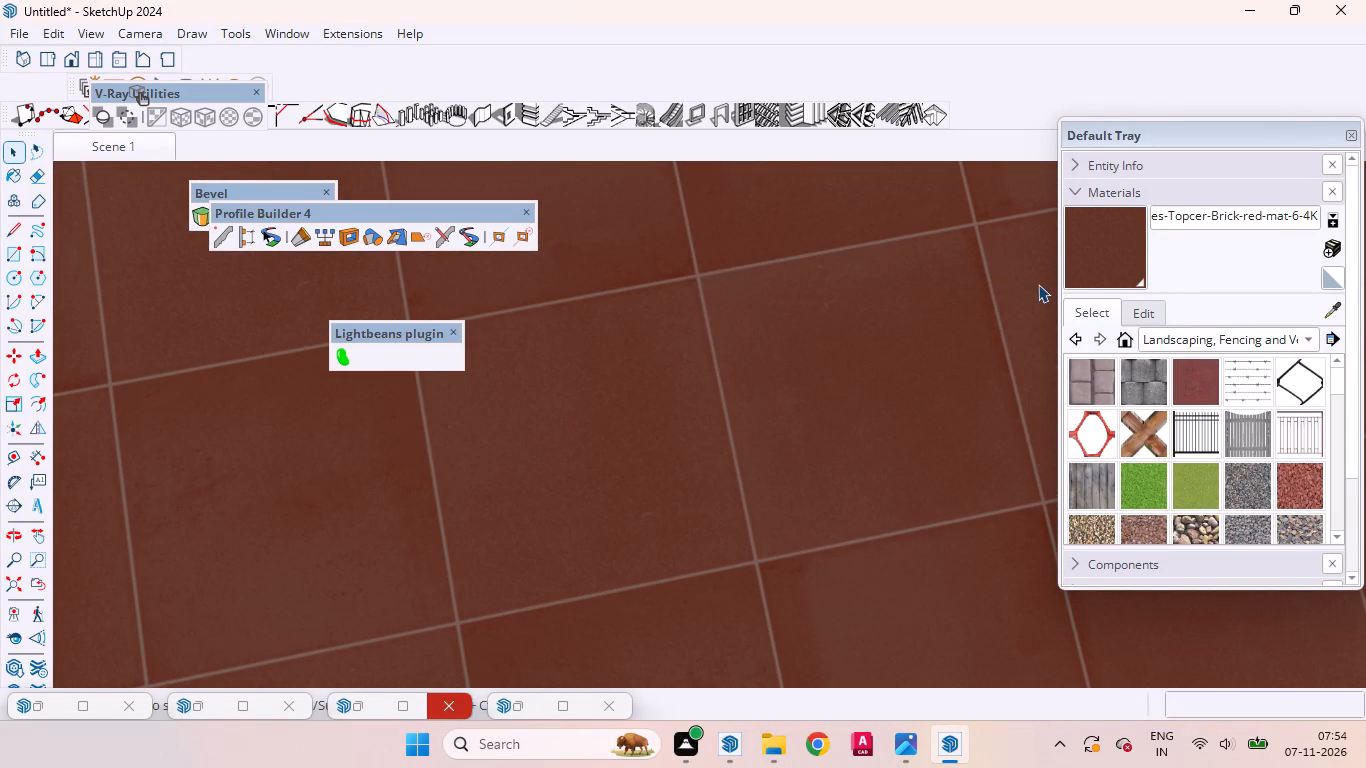
pyautogui.moveTo(773, 369); pyautogui.dragTo(620, 426, button='middle')
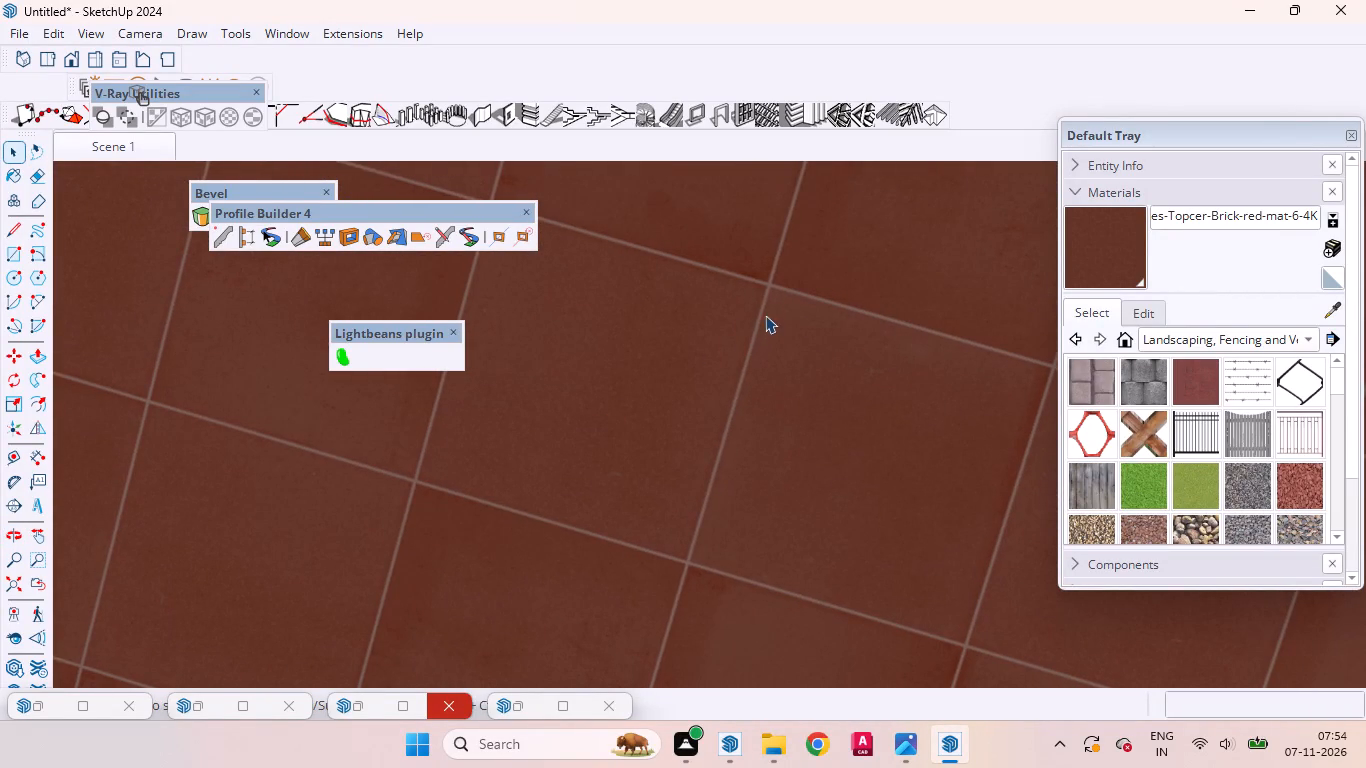
pyautogui.moveTo(768, 288); pyautogui.dragTo(989, 635)
# Review the finished ramp from above together with the house front, lawn and road.
pyautogui.scroll(-9, 798, 474)
pyautogui.scroll(-9, 565, 661)
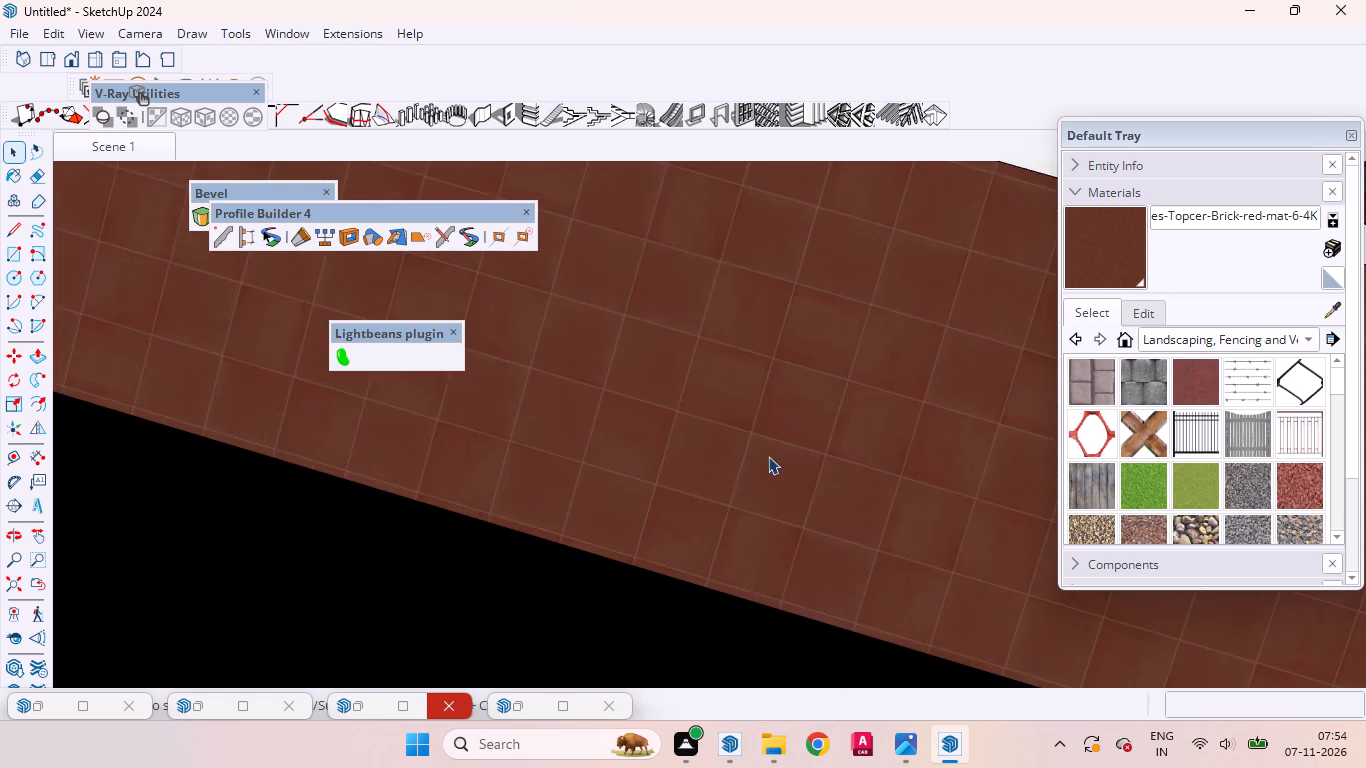
pyautogui.scroll(-10, 781, 451)
pyautogui.scroll(-14, 810, 588)
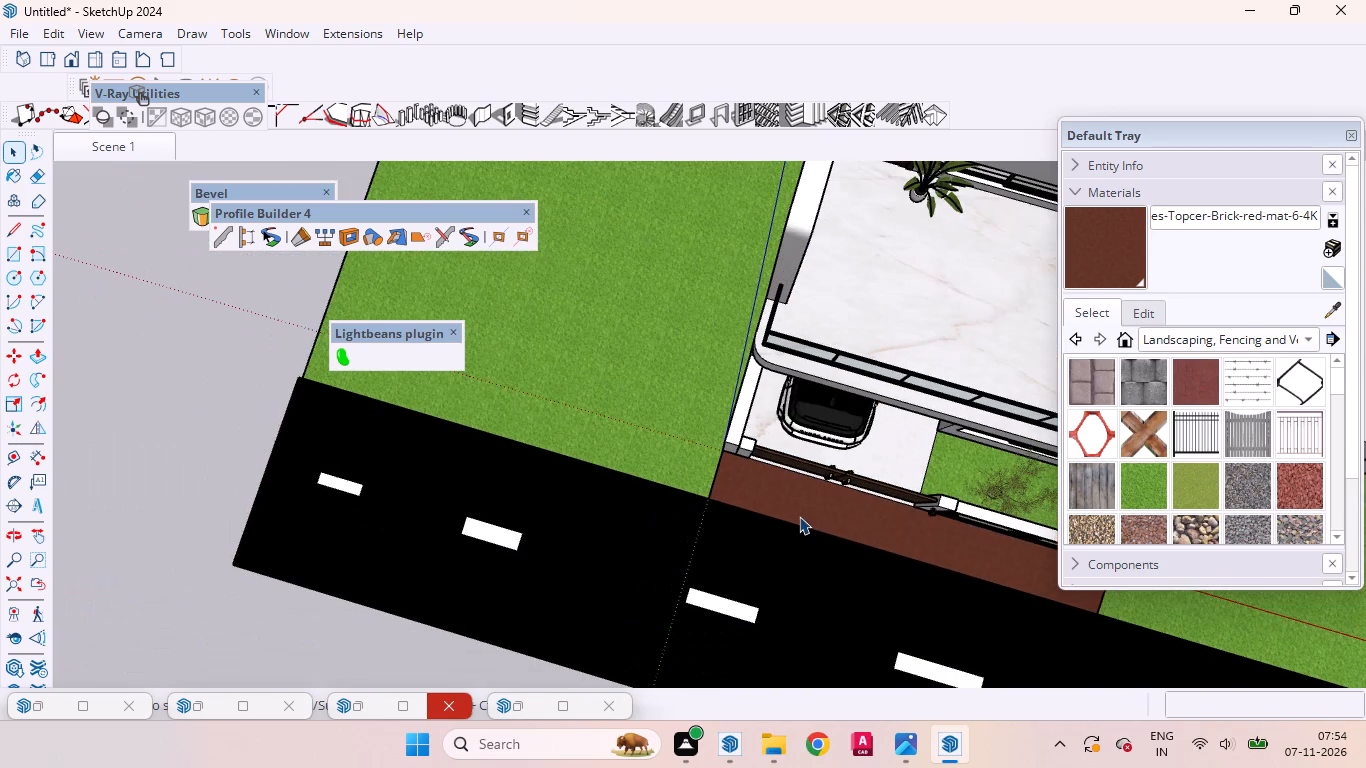
pyautogui.scroll(-5, 718, 374)
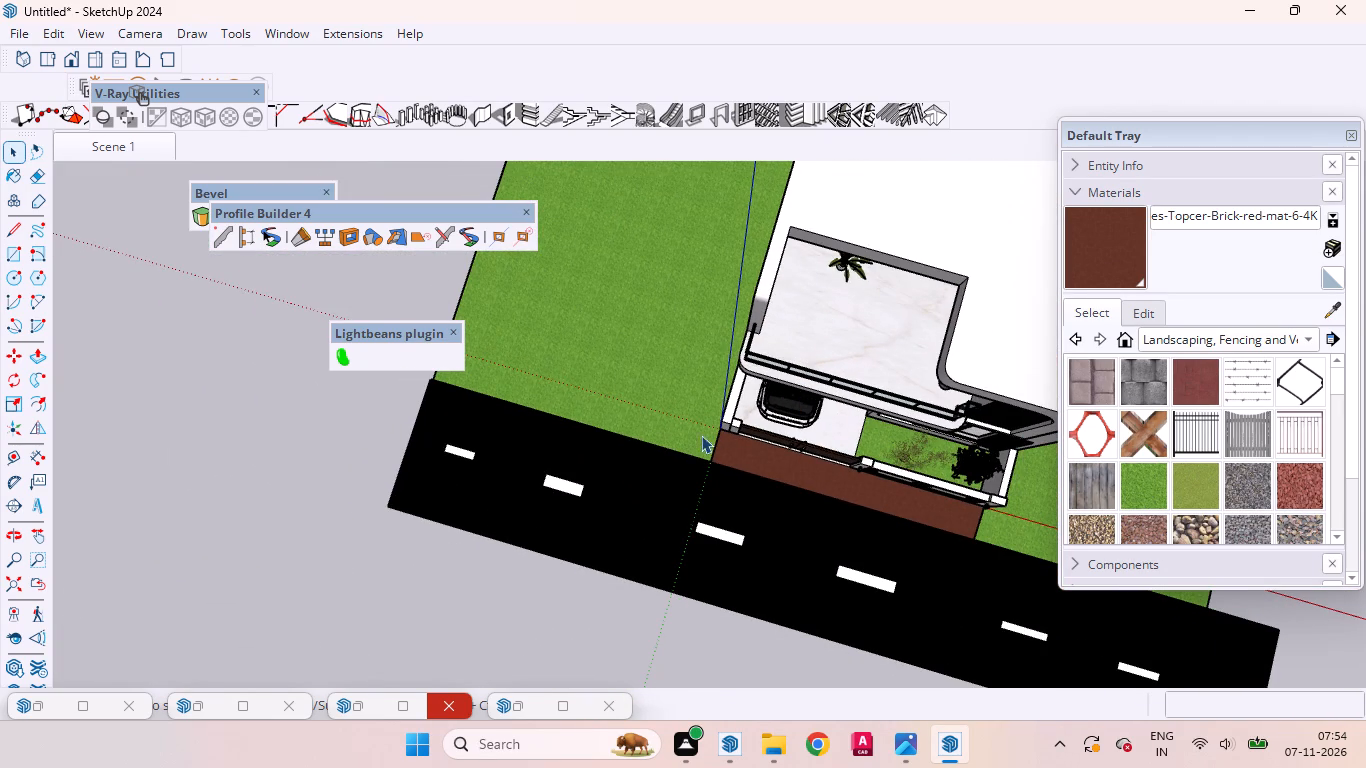
pyautogui.scroll(-3, 700, 436)
pyautogui.scroll(6, 827, 379)
pyautogui.moveTo(780, 451); pyautogui.dragTo(816, 337, button='middle')
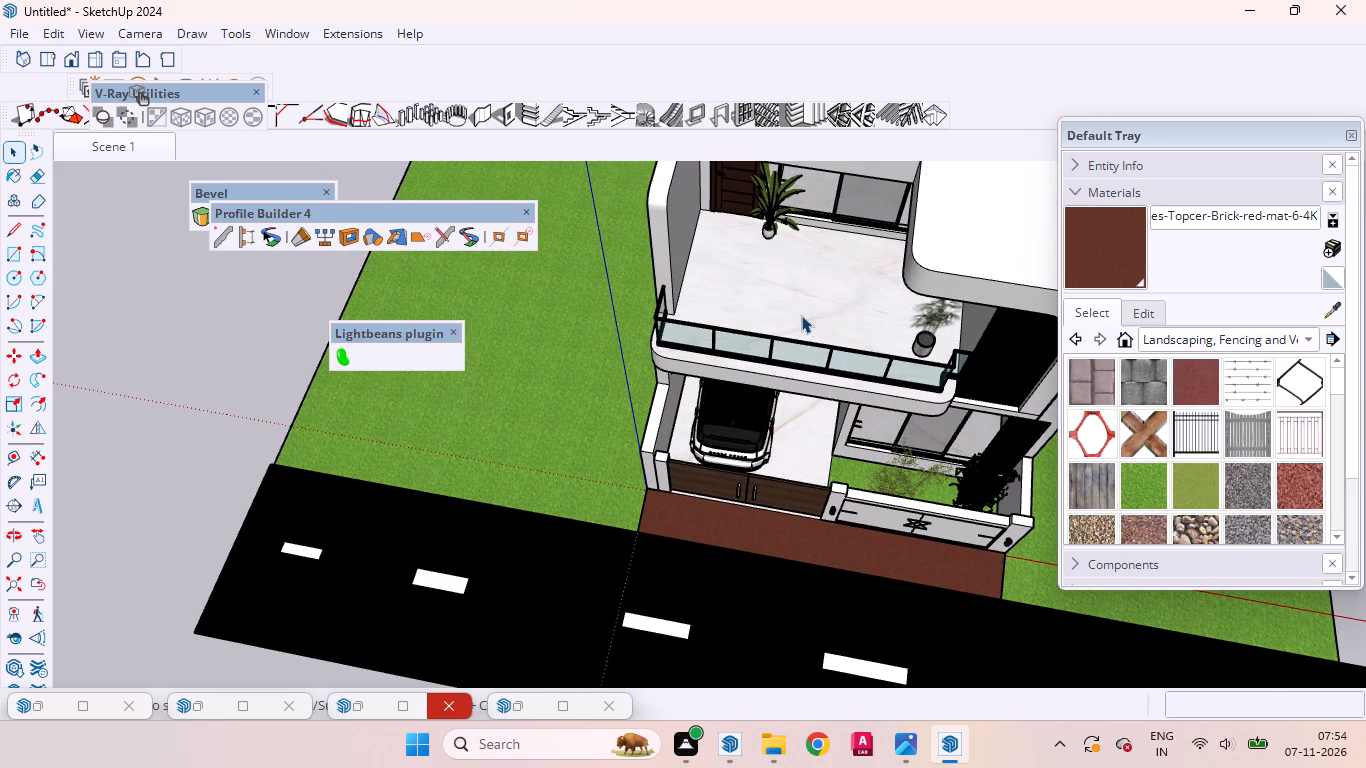
# Return to the Scene 1 front view and inspect the upper and lower halves of the white gate with the interlocking-triangle pattern.
pyautogui.click(111, 148)
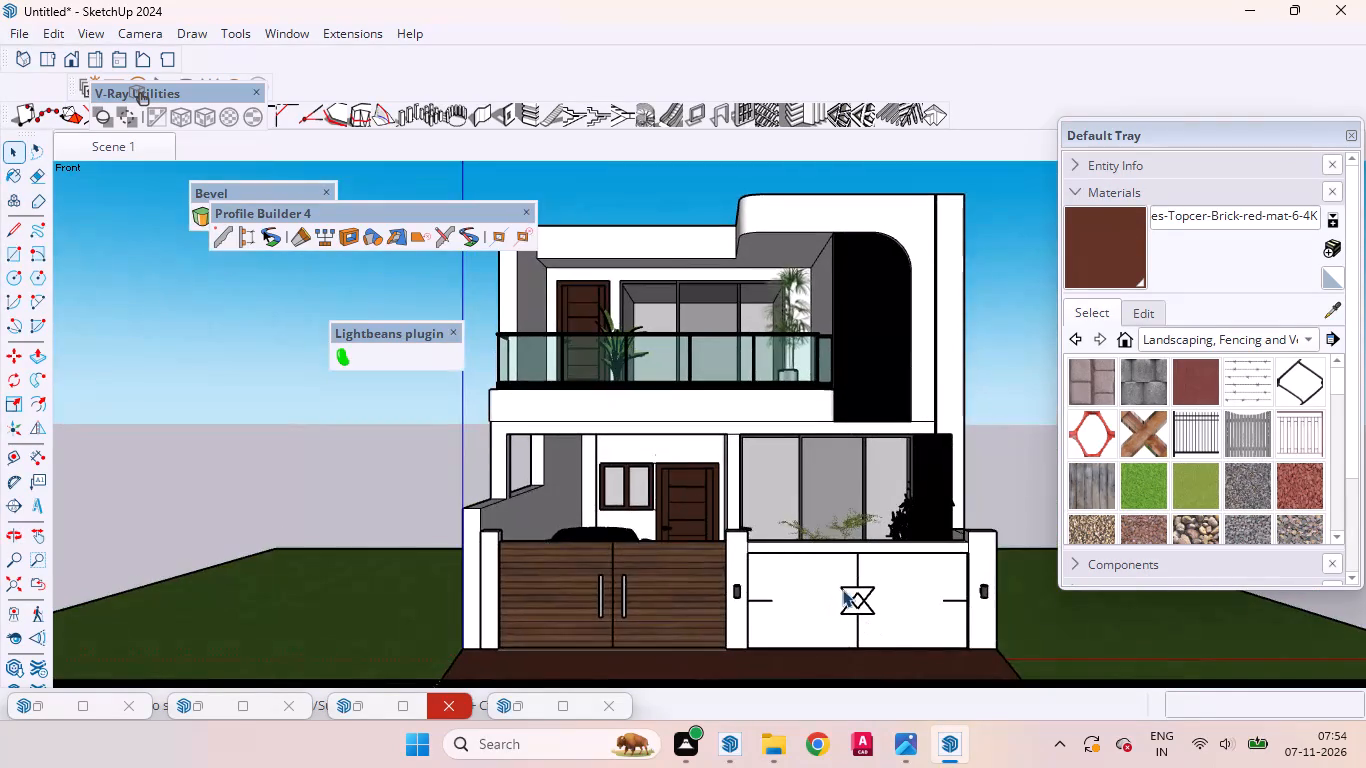
pyautogui.scroll(11, 846, 603)
pyautogui.scroll(-1, 862, 577)
pyautogui.scroll(9, 864, 574)
pyautogui.click(866, 576)
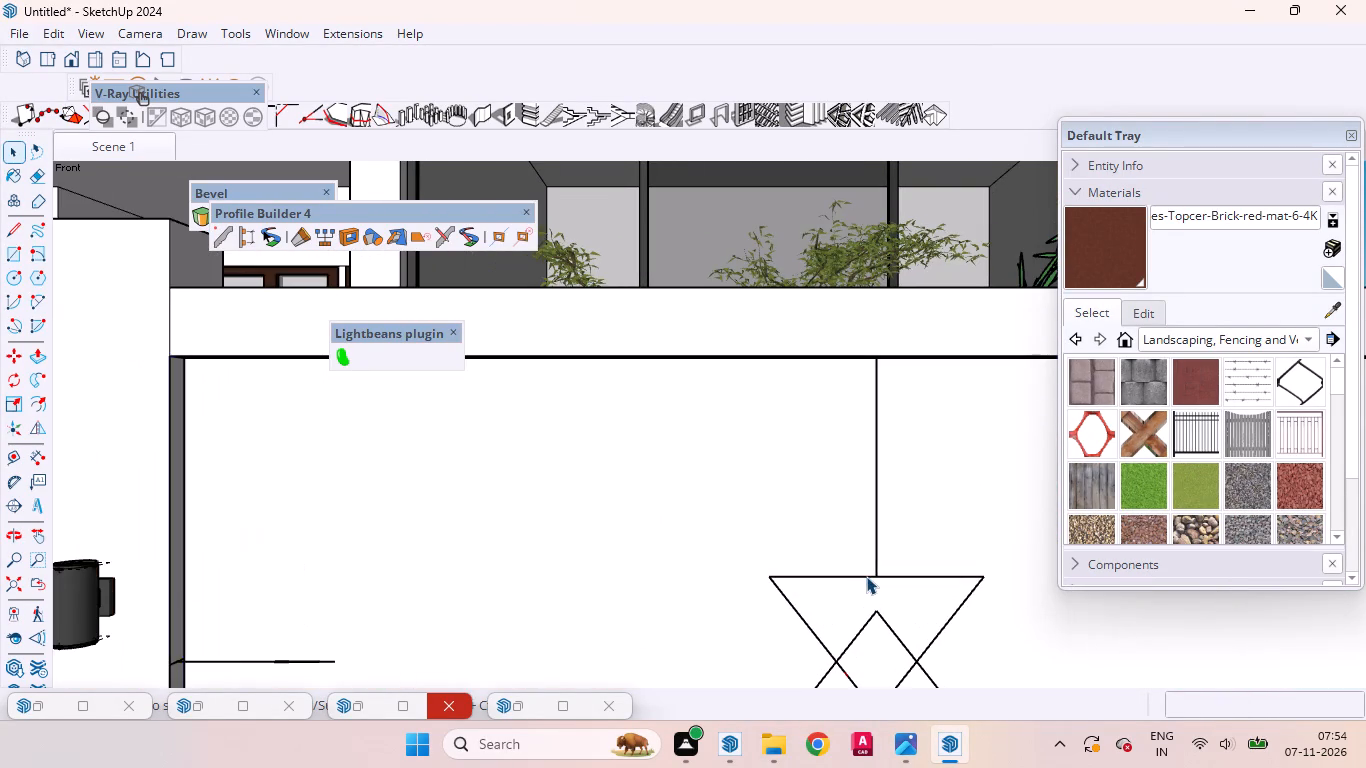
pyautogui.scroll(-8, 867, 574)
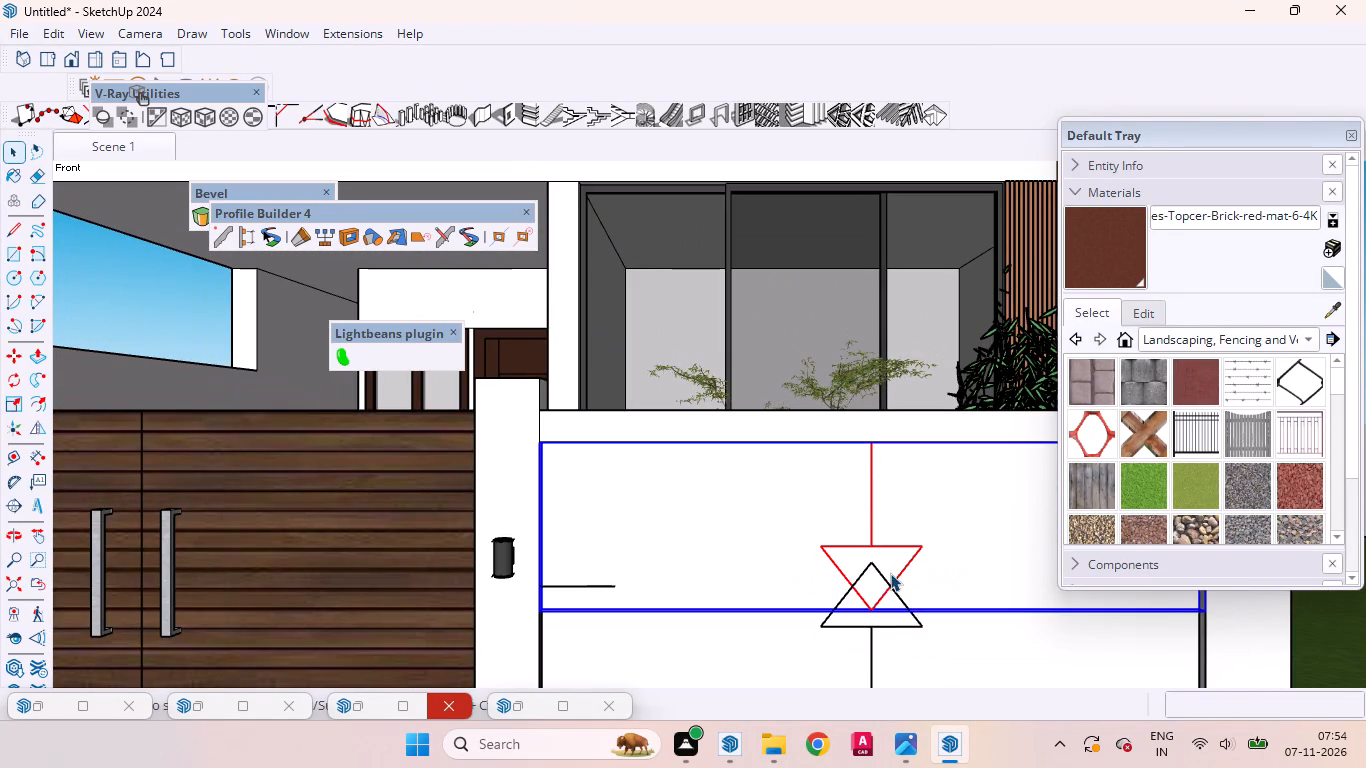
pyautogui.click(876, 565)
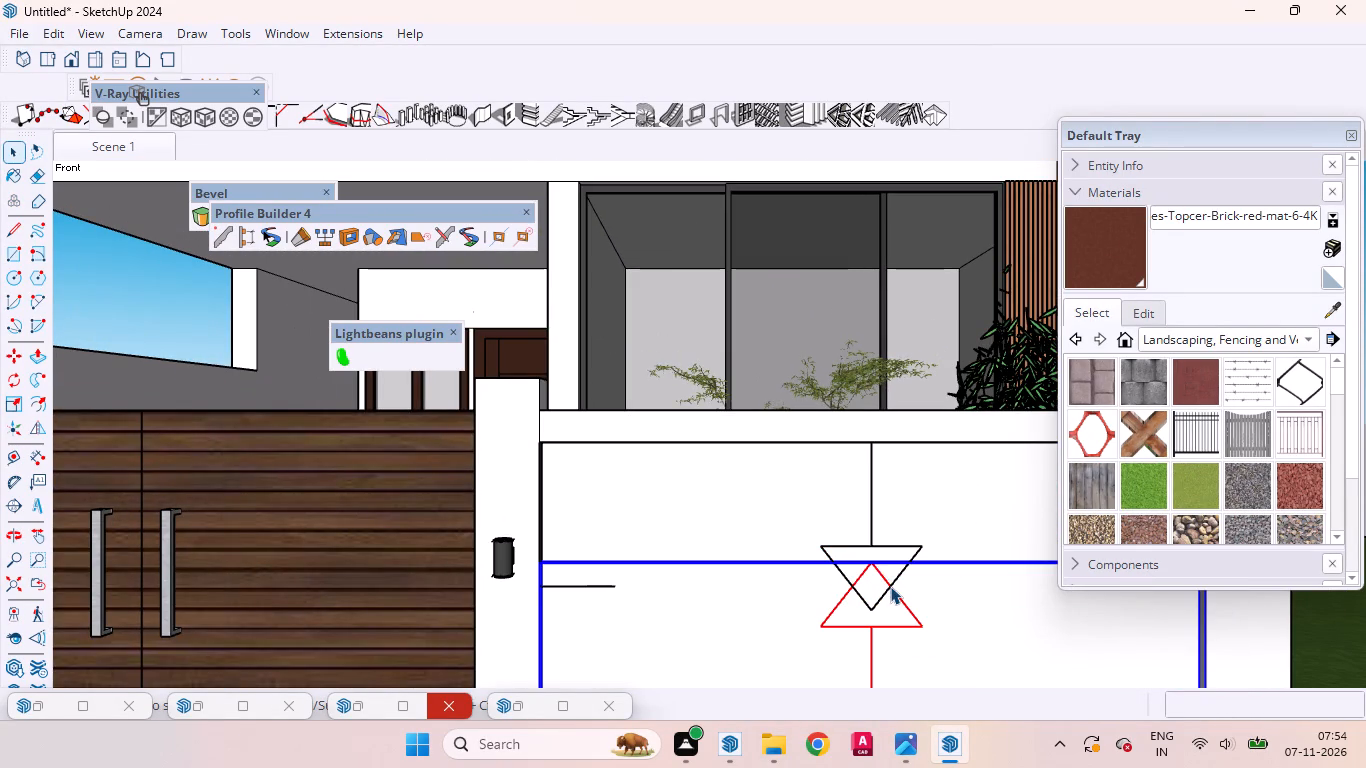
pyautogui.click(897, 577)
pyautogui.scroll(-1, 873, 537)
pyautogui.scroll(1, 873, 535)
pyautogui.scroll(-13, 873, 534)
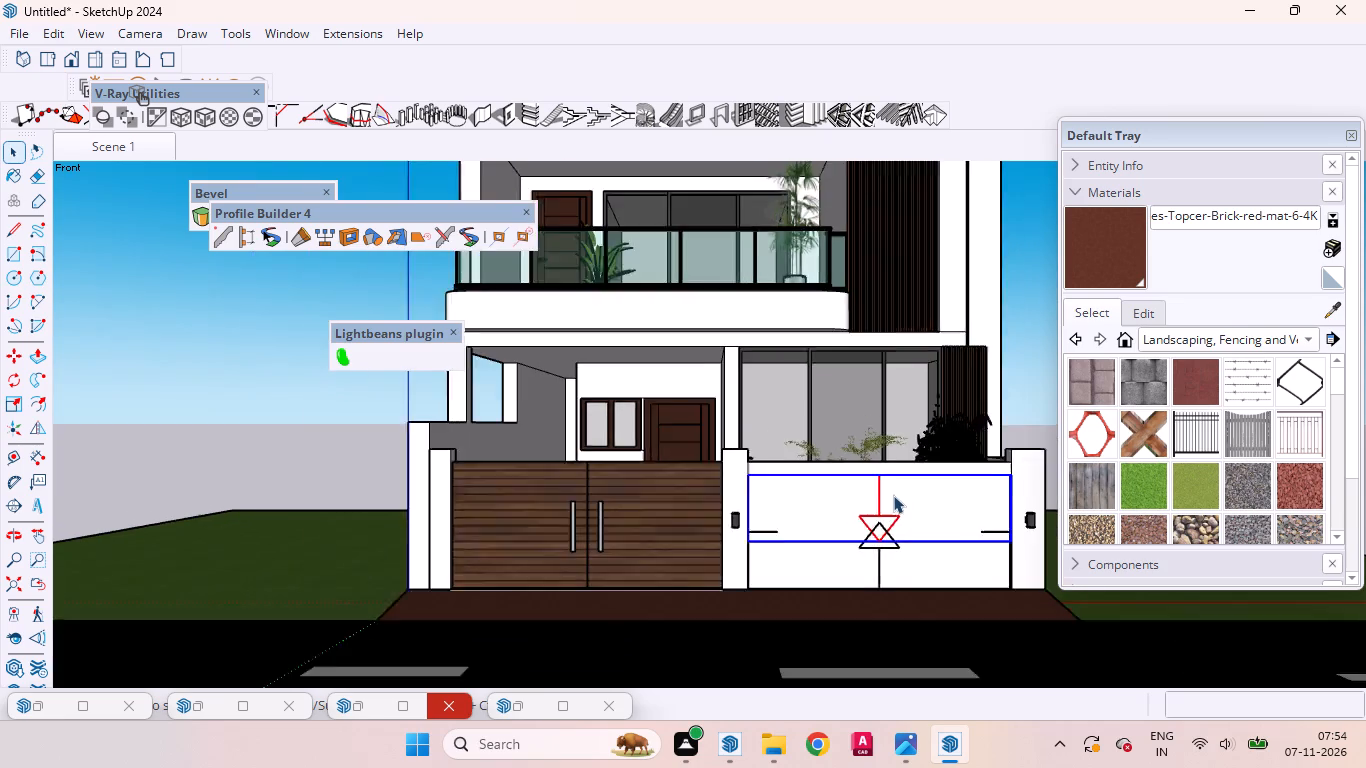
pyautogui.moveTo(811, 613); pyautogui.dragTo(1137, 767, button='middle')
pyautogui.scroll(-9, 849, 484)
pyautogui.click(1045, 597)
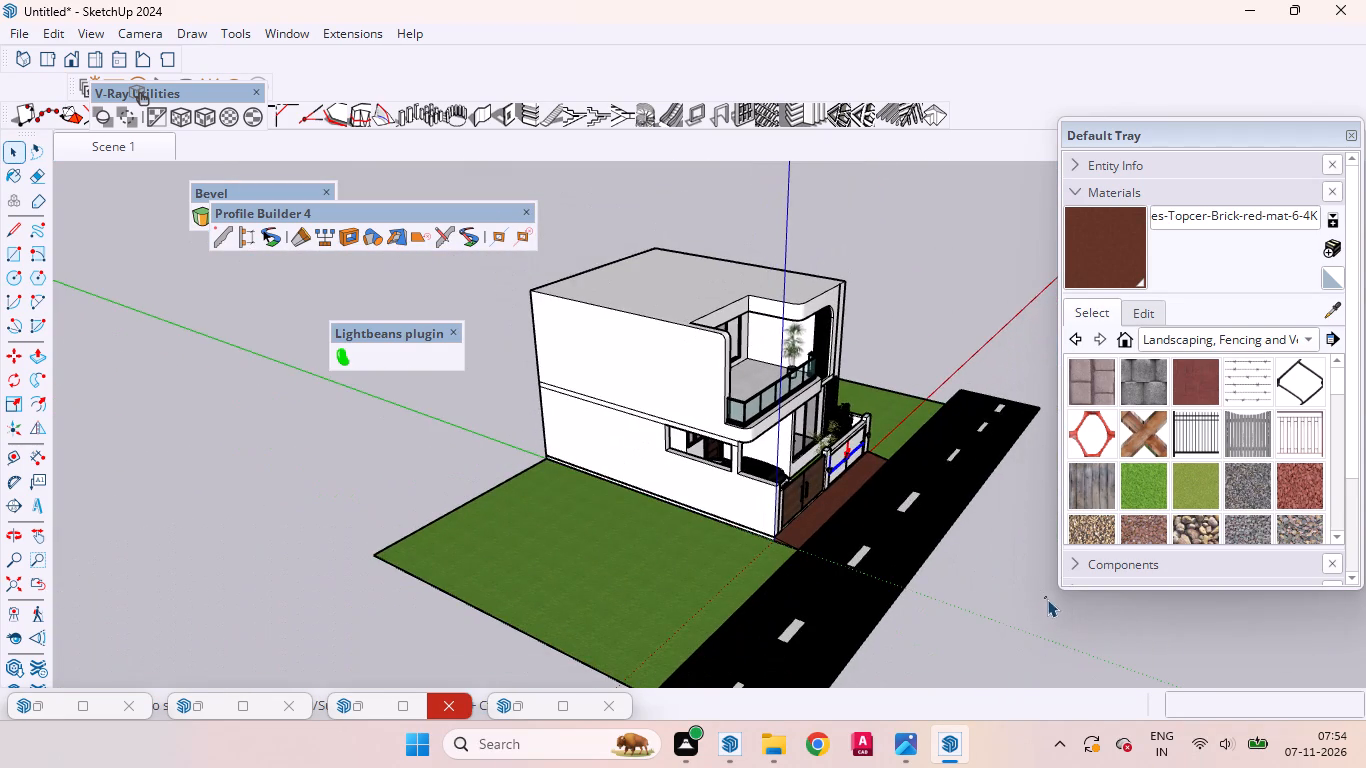
# Select the double-leaf wooden gate and scale its bottom edge up off the ramp to about 0.94 of its height.
pyautogui.scroll(12, 825, 500)
pyautogui.scroll(9, 671, 572)
pyautogui.scroll(-2, 678, 584)
pyautogui.scroll(2, 678, 584)
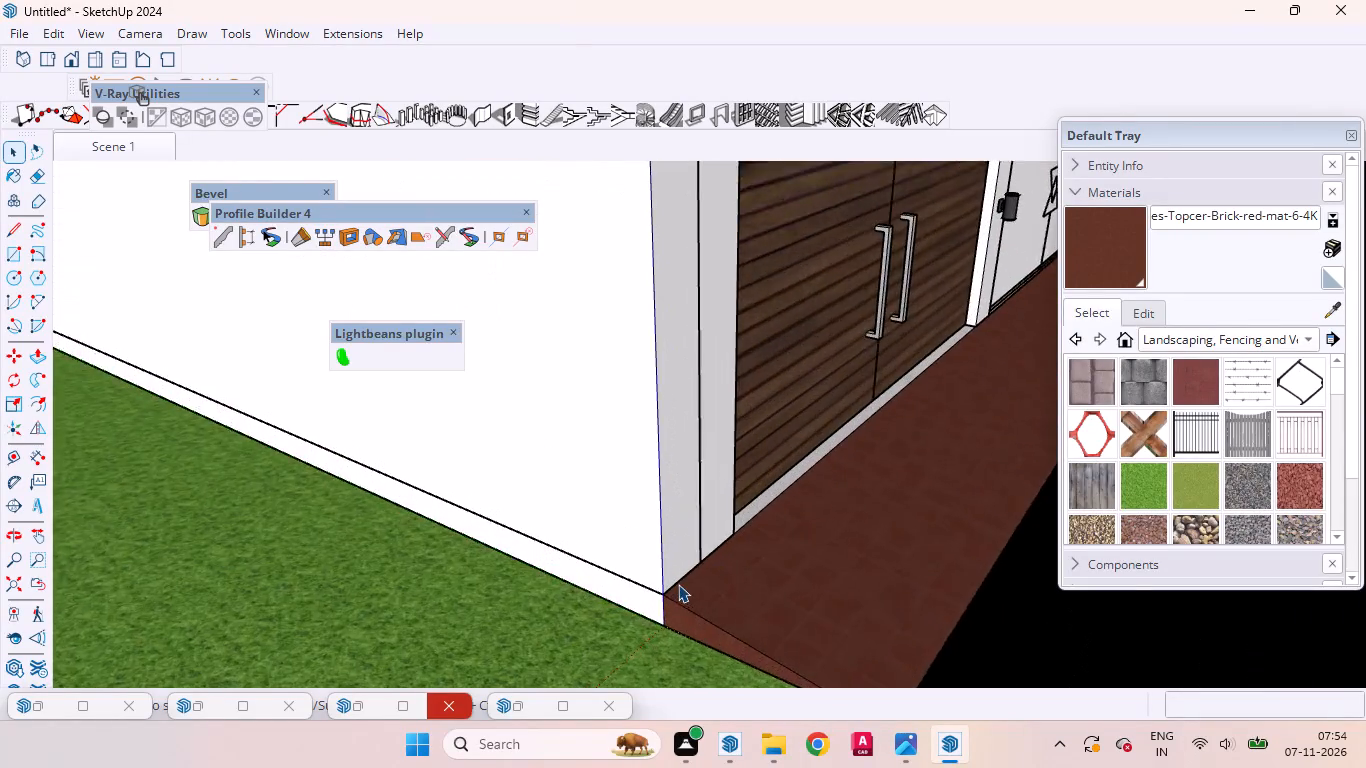
pyautogui.scroll(8, 678, 584)
pyautogui.moveTo(781, 576); pyautogui.dragTo(496, 635, button='middle')
pyautogui.scroll(-2, 600, 548)
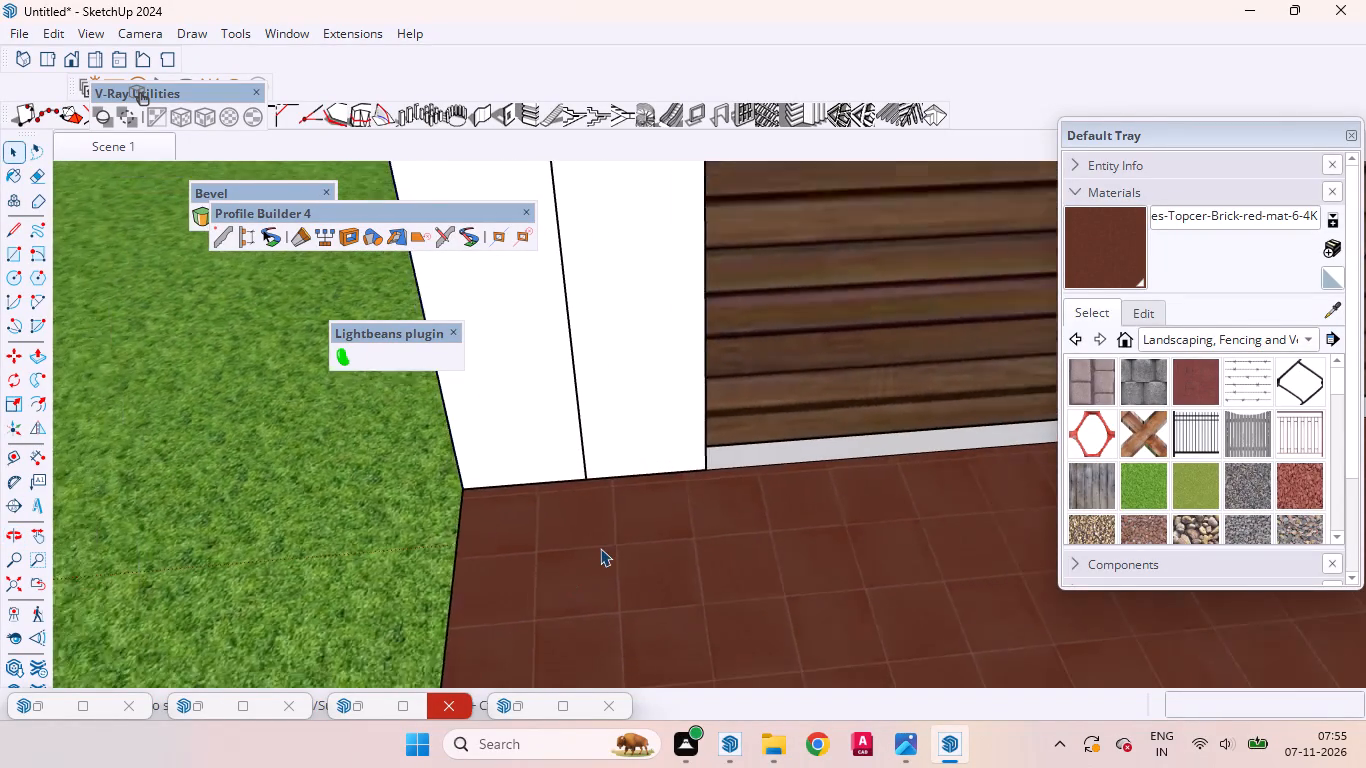
pyautogui.scroll(-7, 600, 548)
pyautogui.scroll(15, 709, 484)
pyautogui.scroll(-1, 683, 480)
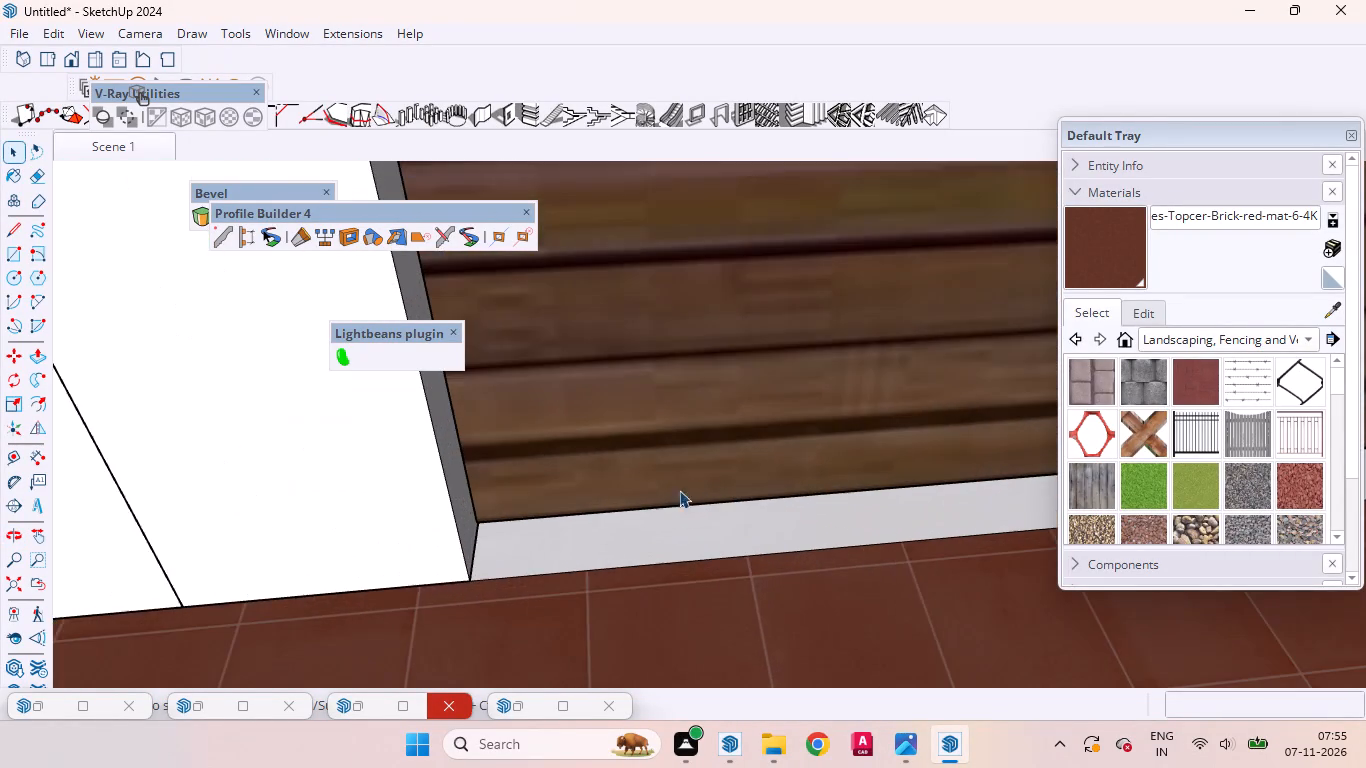
pyautogui.moveTo(665, 522); pyautogui.dragTo(755, 478, button='middle')
pyautogui.scroll(4, 713, 499)
pyautogui.scroll(-4, 463, 503)
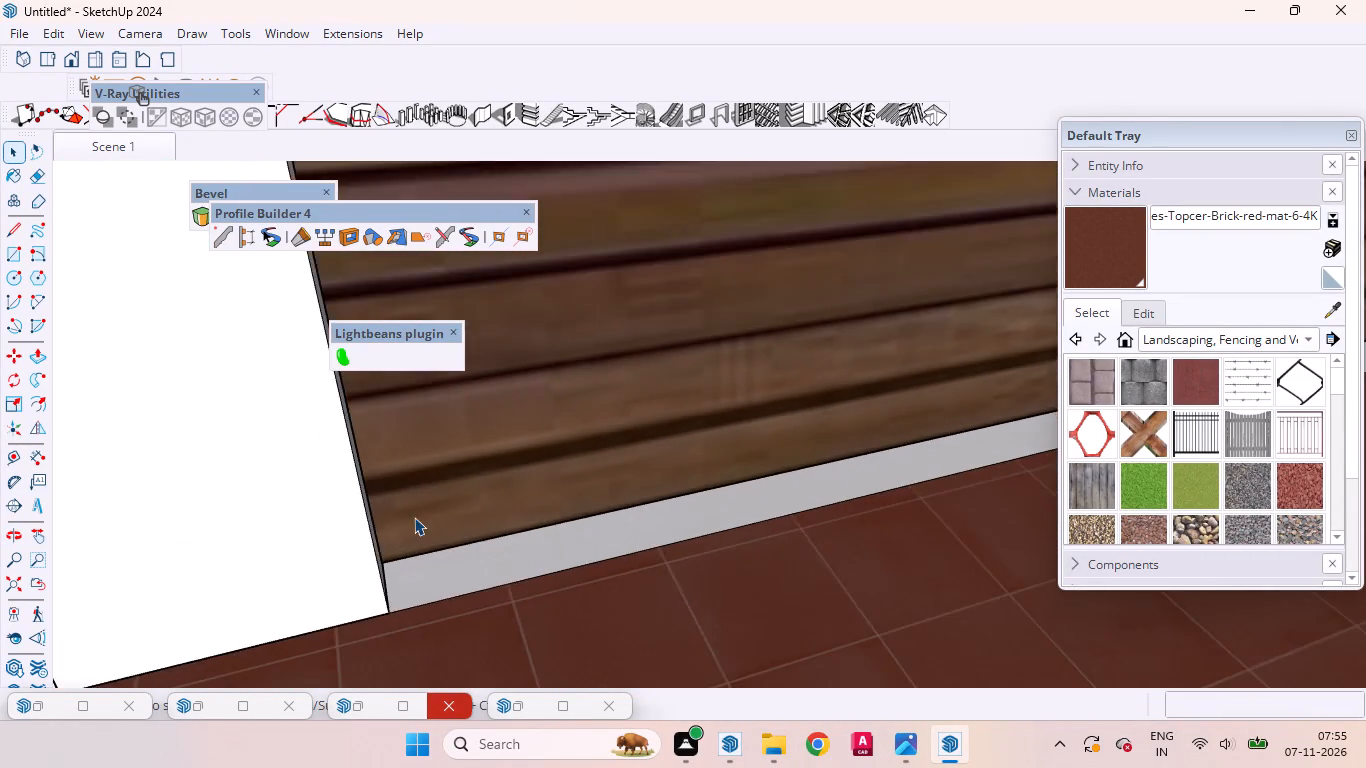
pyautogui.scroll(-18, 414, 517)
pyautogui.scroll(-4, 344, 525)
pyautogui.scroll(4, 759, 413)
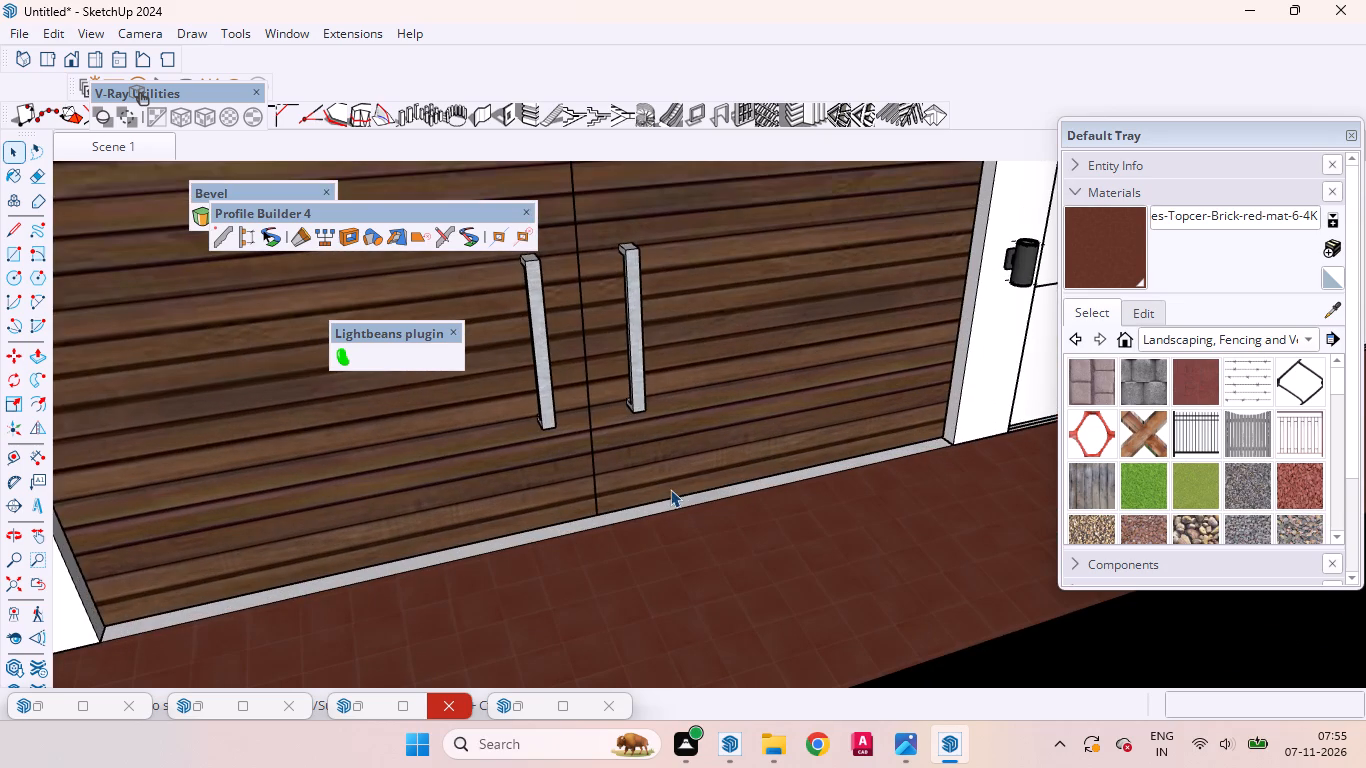
pyautogui.click(670, 489)
pyautogui.moveTo(708, 511); pyautogui.dragTo(668, 459, button='middle')
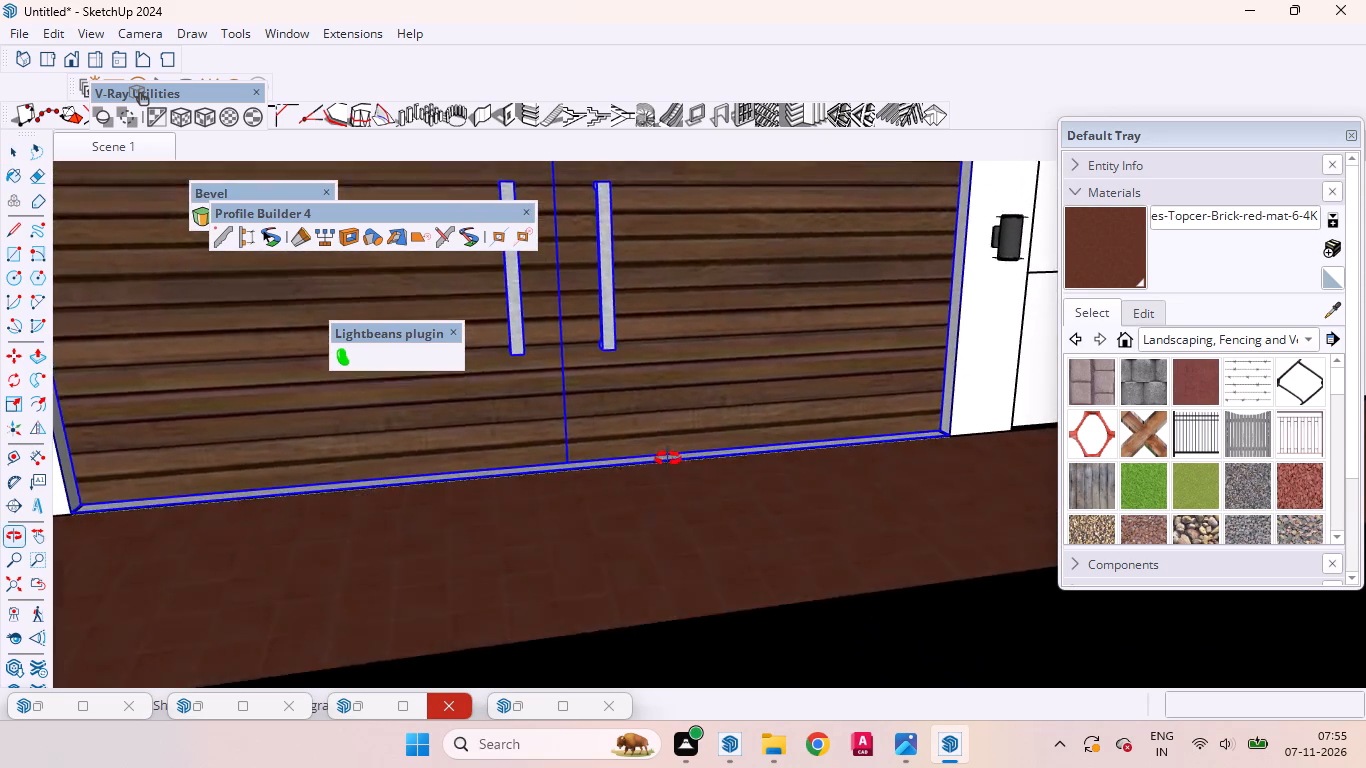
pyautogui.moveTo(668, 459); pyautogui.dragTo(671, 494, button='middle')
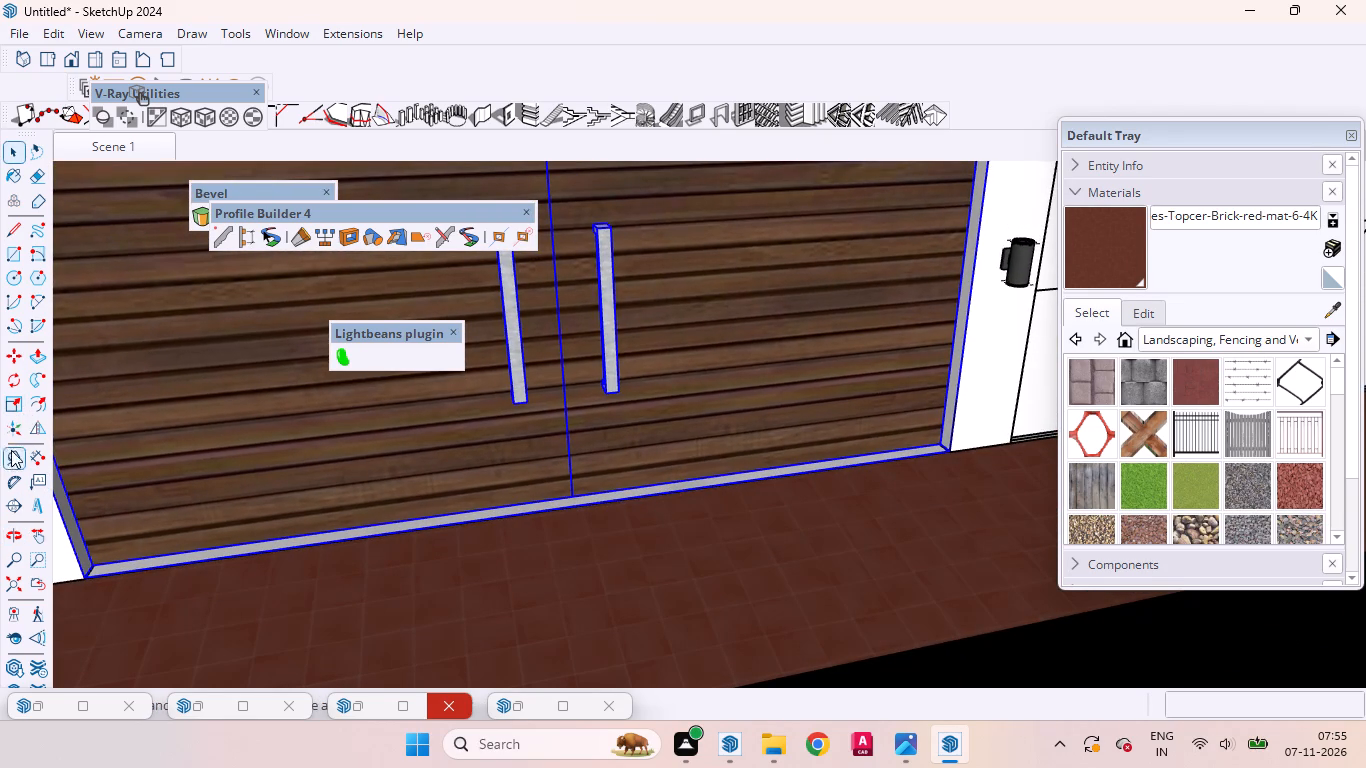
pyautogui.click(11, 412)
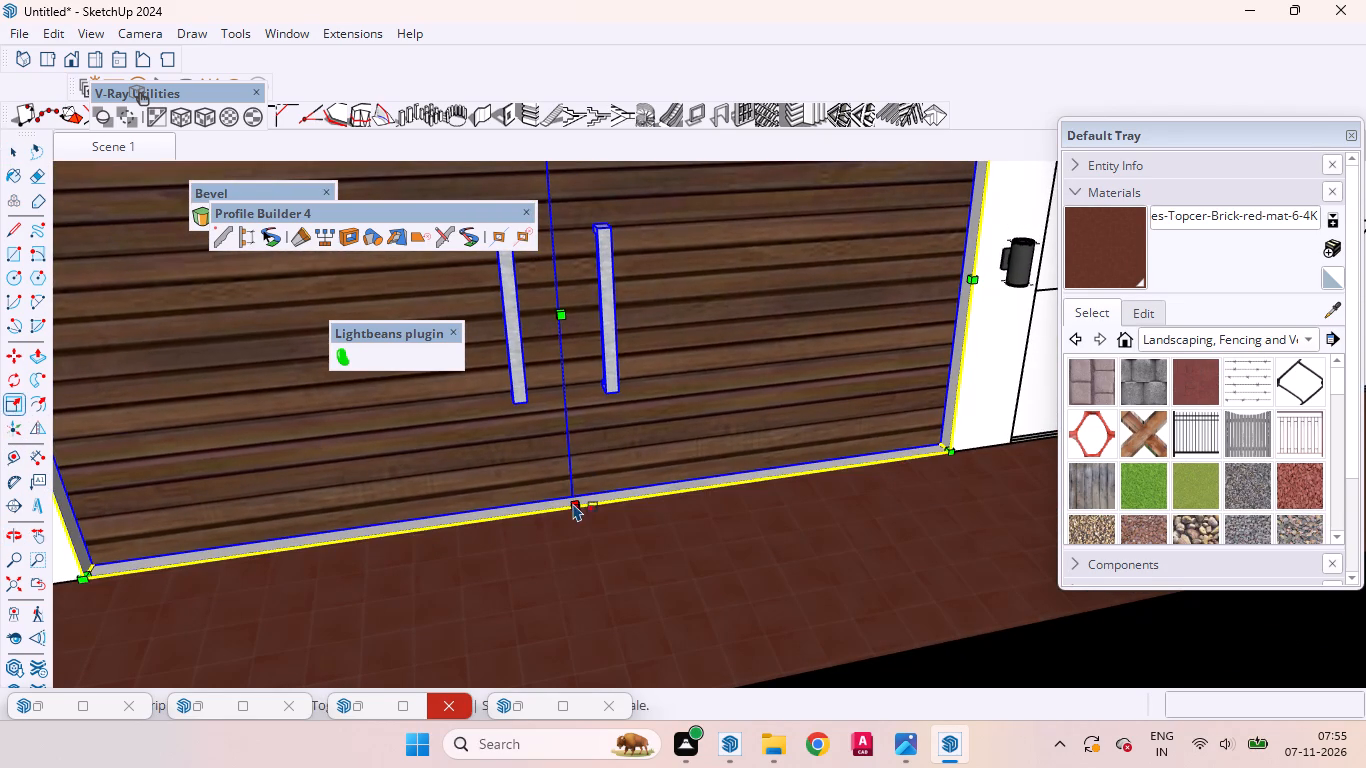
pyautogui.click(568, 487)
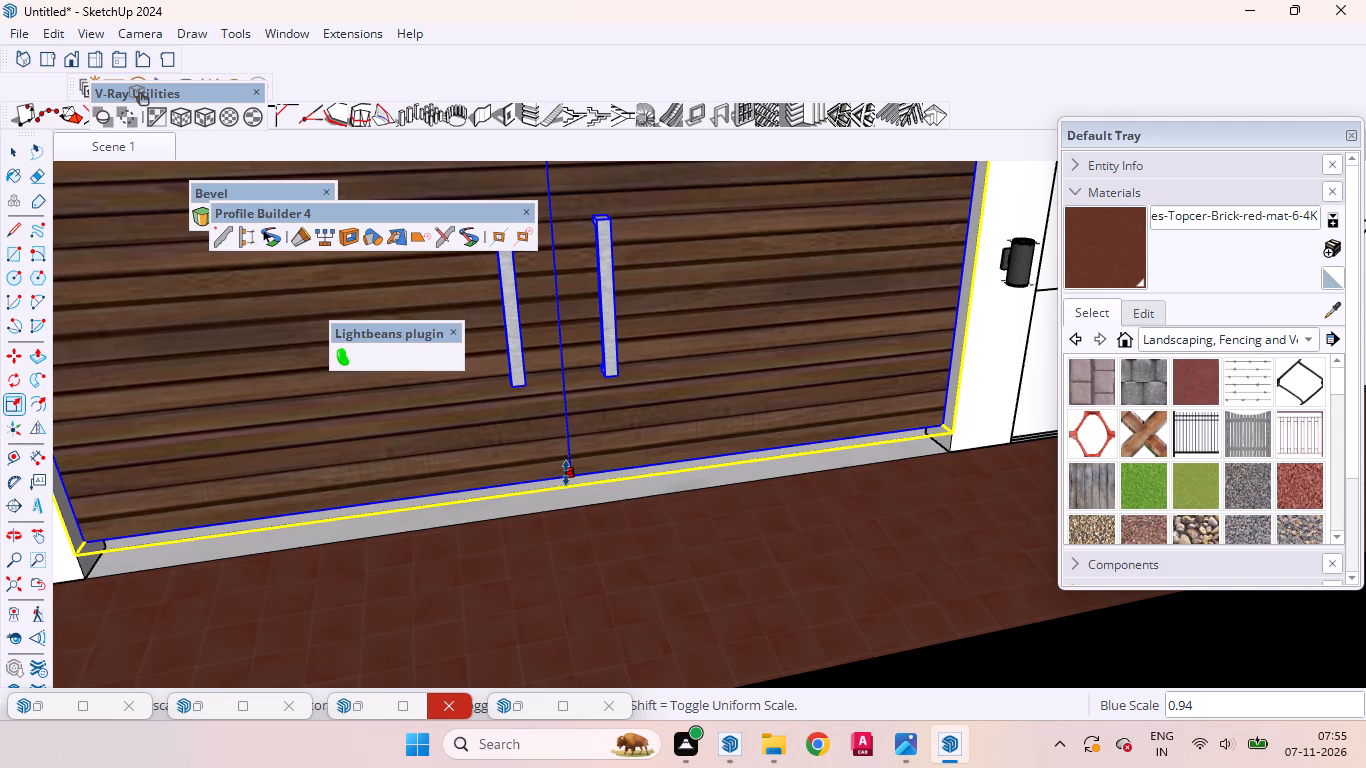
pyautogui.click(566, 476)
# Scale the wooden gate's bottom edge slightly back down towards the ramp to narrow the gap beneath it.
pyautogui.scroll(2, 622, 445)
pyautogui.scroll(-1, 622, 445)
pyautogui.scroll(4, 622, 445)
pyautogui.moveTo(633, 501); pyautogui.dragTo(577, 439, button='middle')
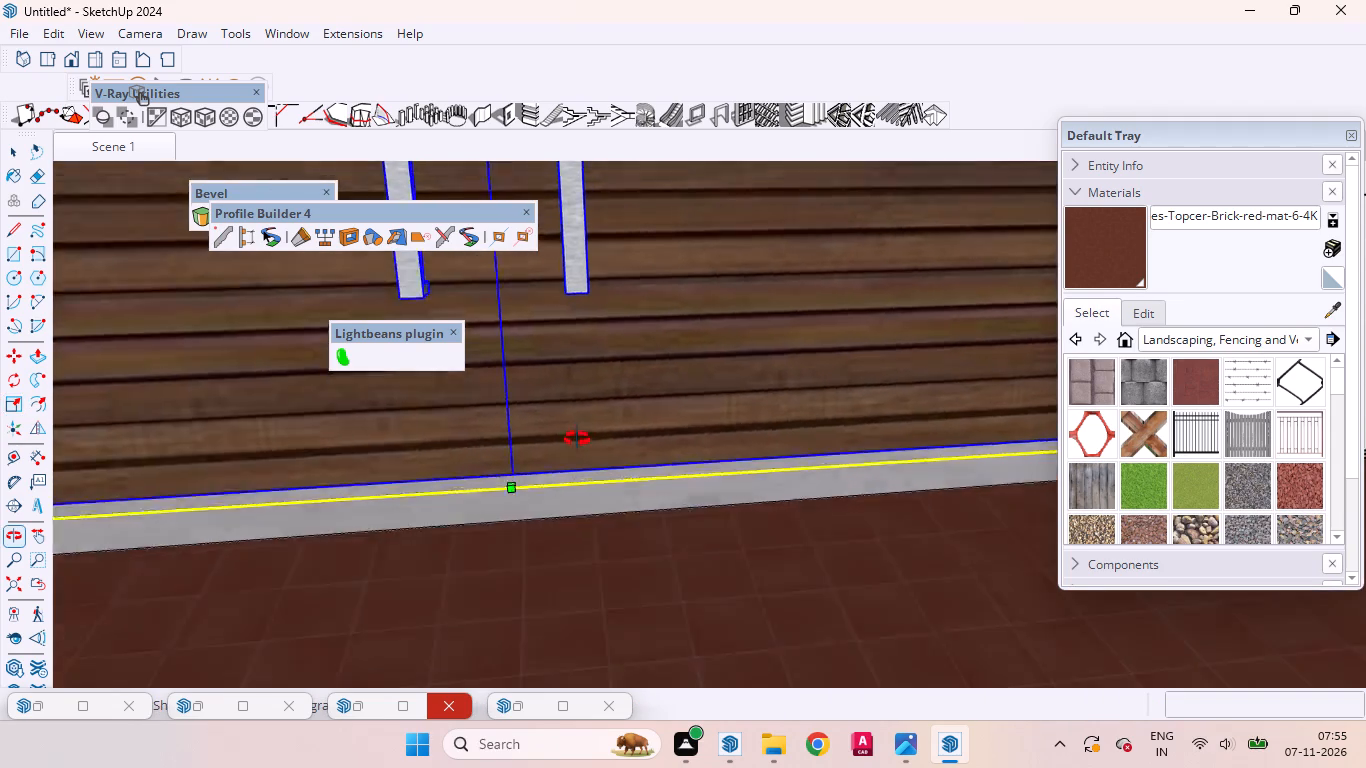
pyautogui.moveTo(577, 439); pyautogui.dragTo(565, 356, button='middle')
pyautogui.scroll(3, 535, 419)
pyautogui.scroll(-1, 589, 431)
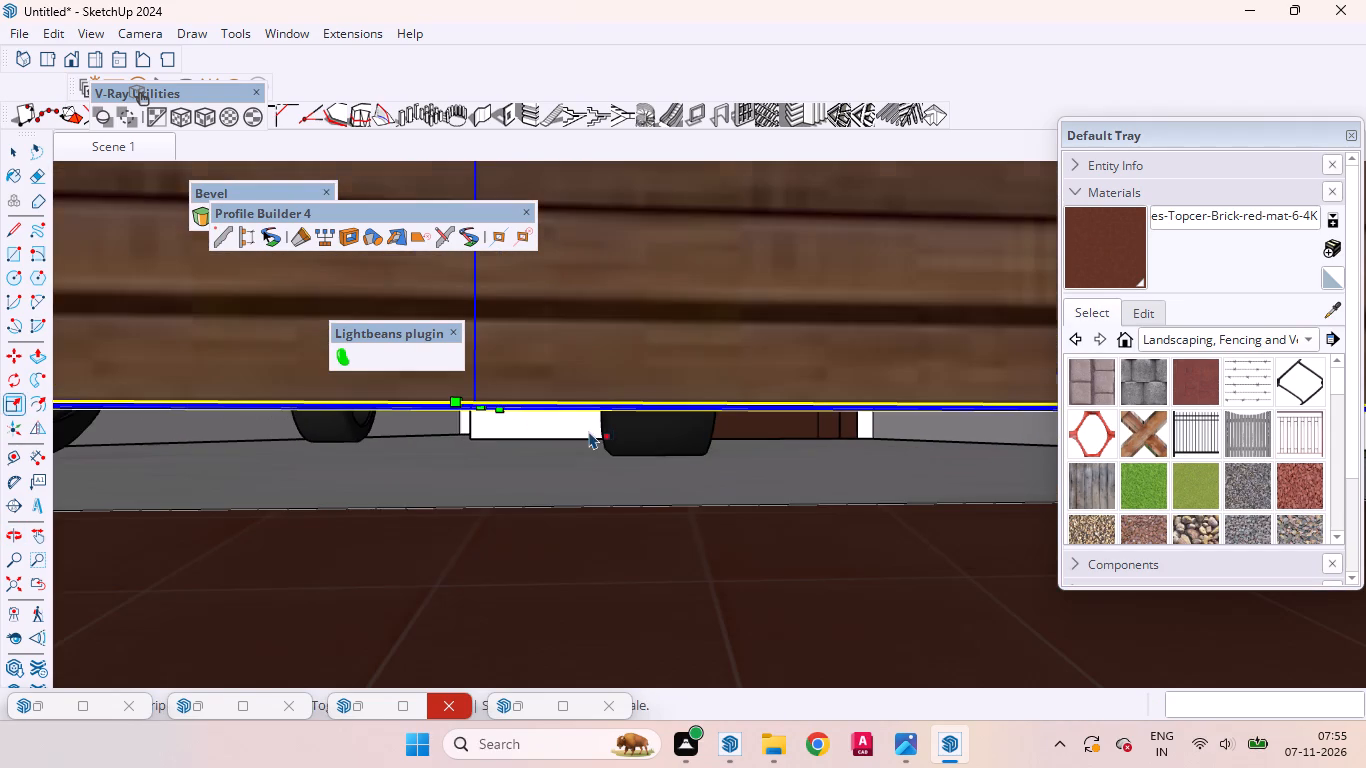
pyautogui.click(480, 412)
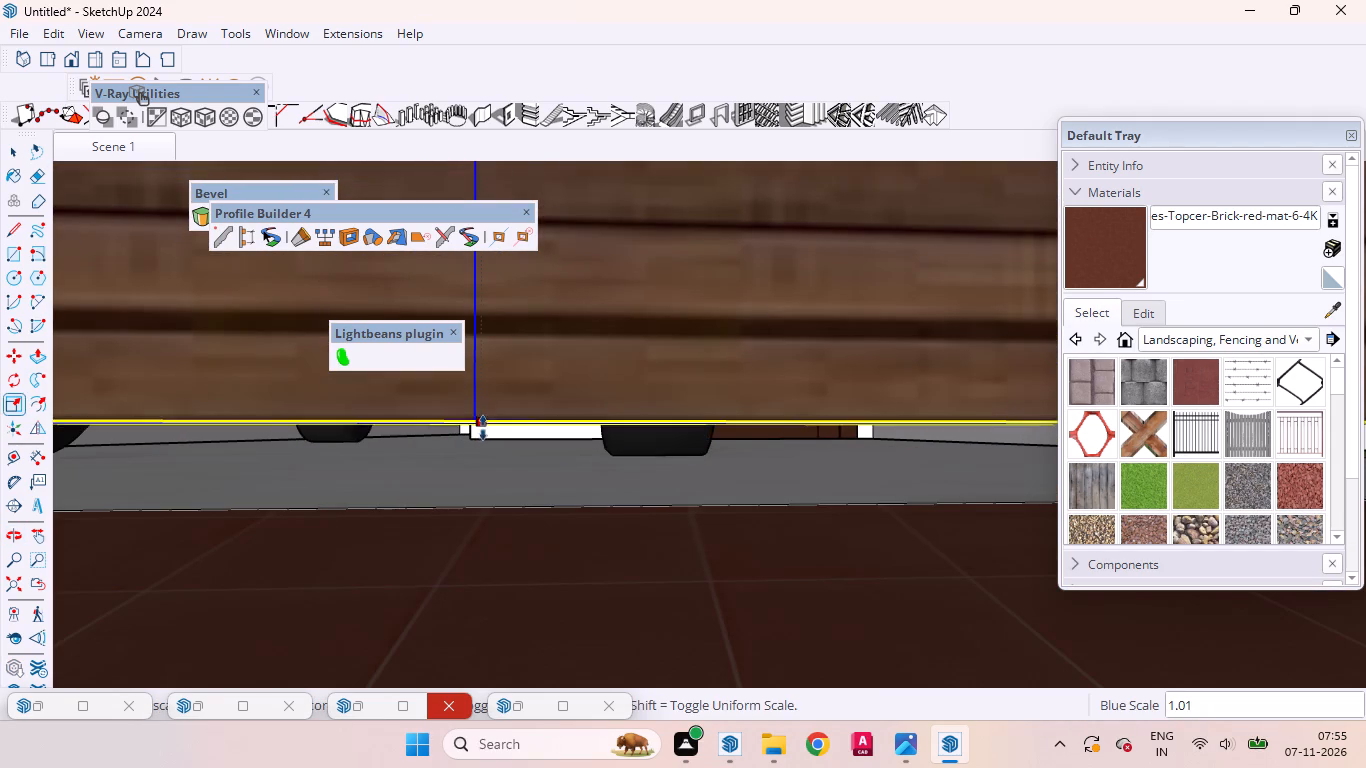
pyautogui.click(483, 437)
# Scale the wooden gate's bottom edge further down vertically by 1.02, keeping a small clearance above the brick ramp.
pyautogui.moveTo(505, 460); pyautogui.dragTo(528, 433, button='middle')
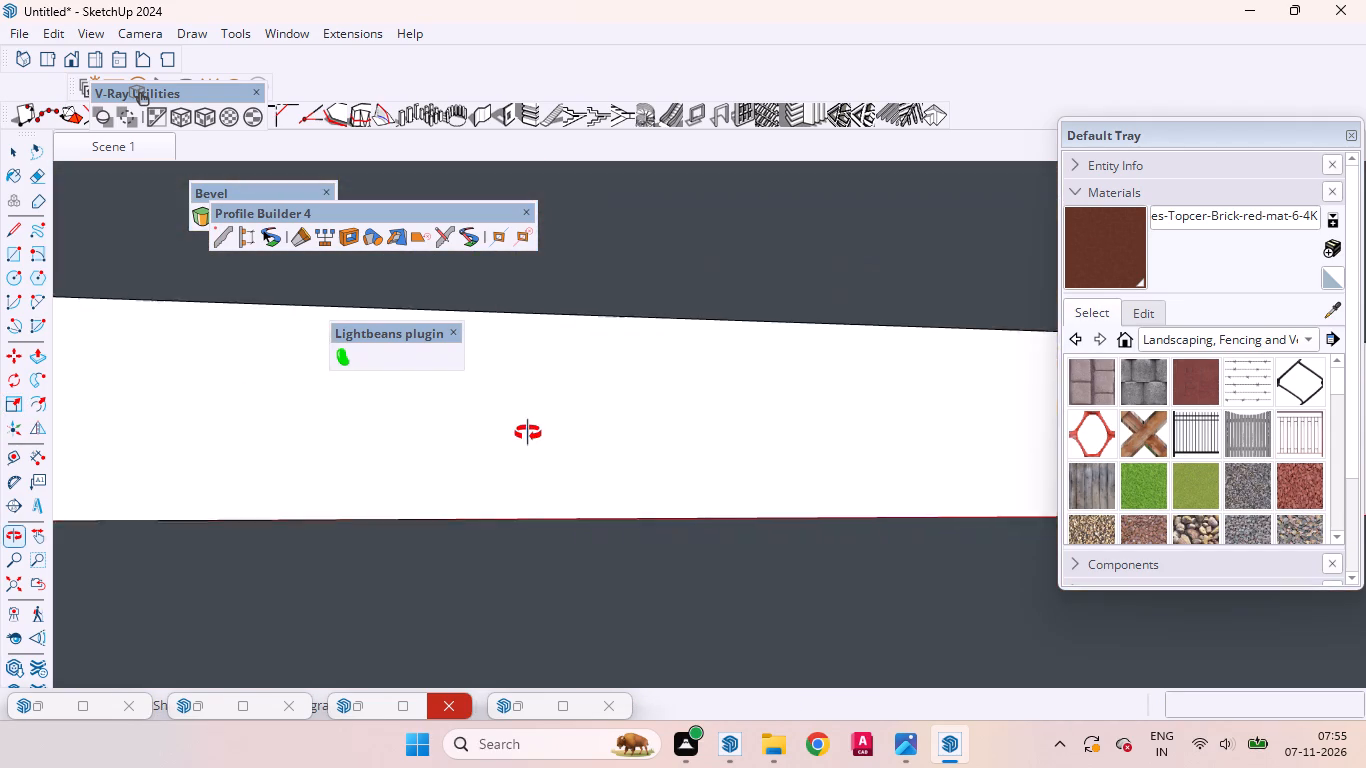
pyautogui.moveTo(528, 433); pyautogui.dragTo(562, 460, button='middle')
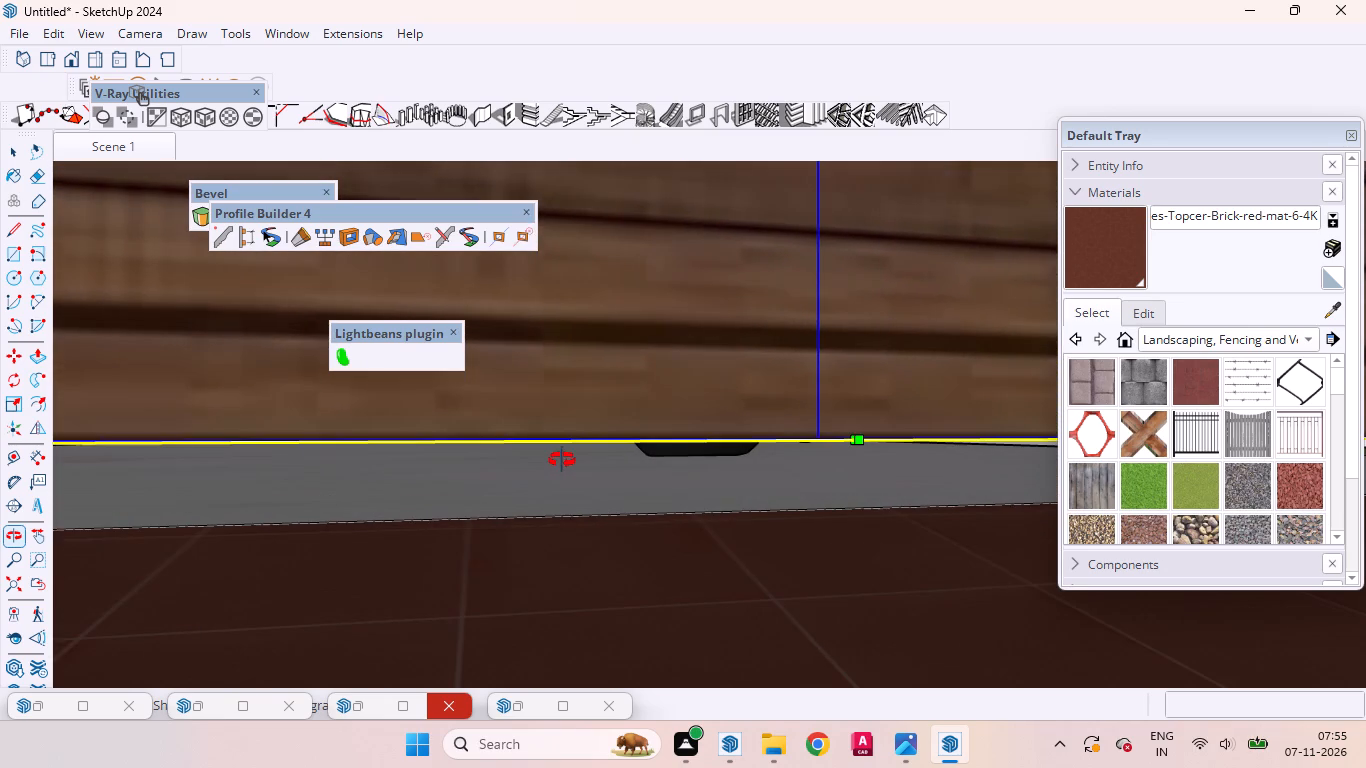
pyautogui.moveTo(562, 460); pyautogui.dragTo(563, 452, button='middle')
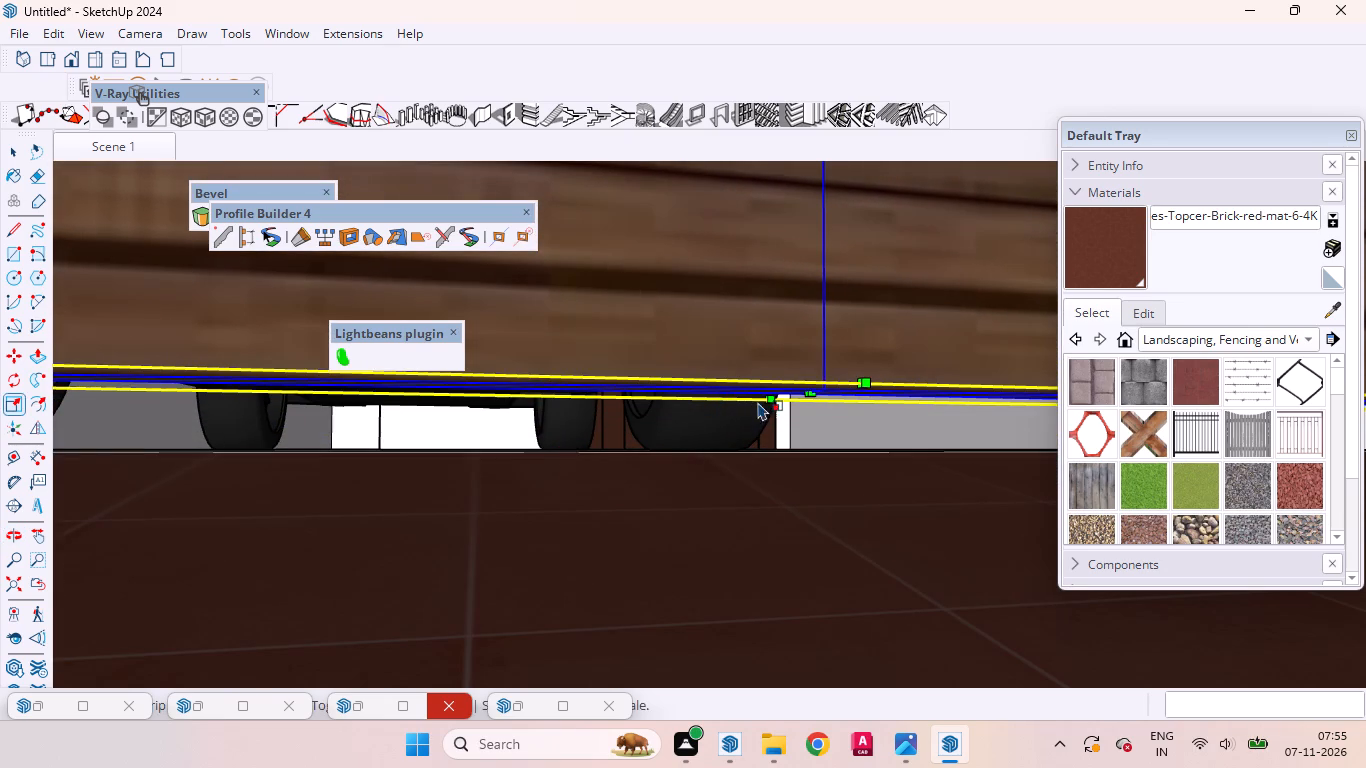
pyautogui.click(809, 393)
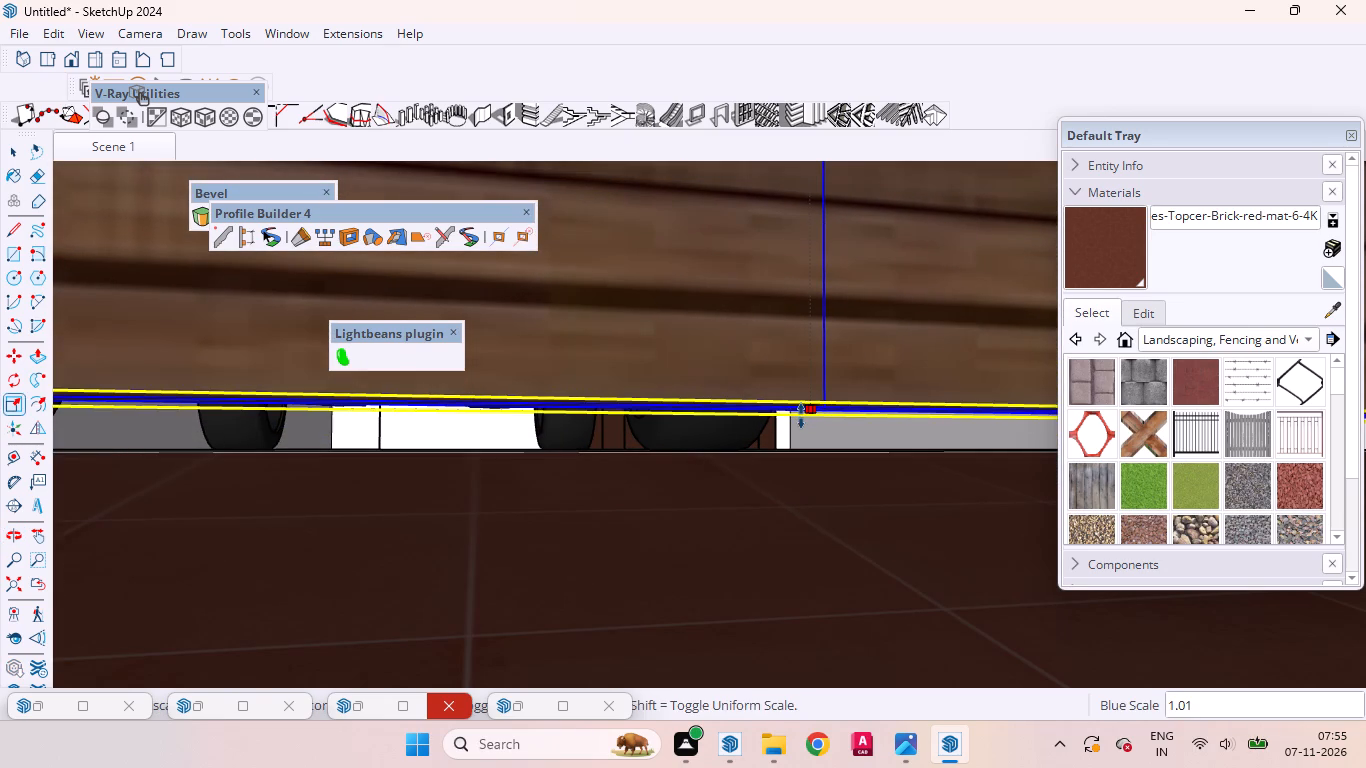
pyautogui.click(800, 418)
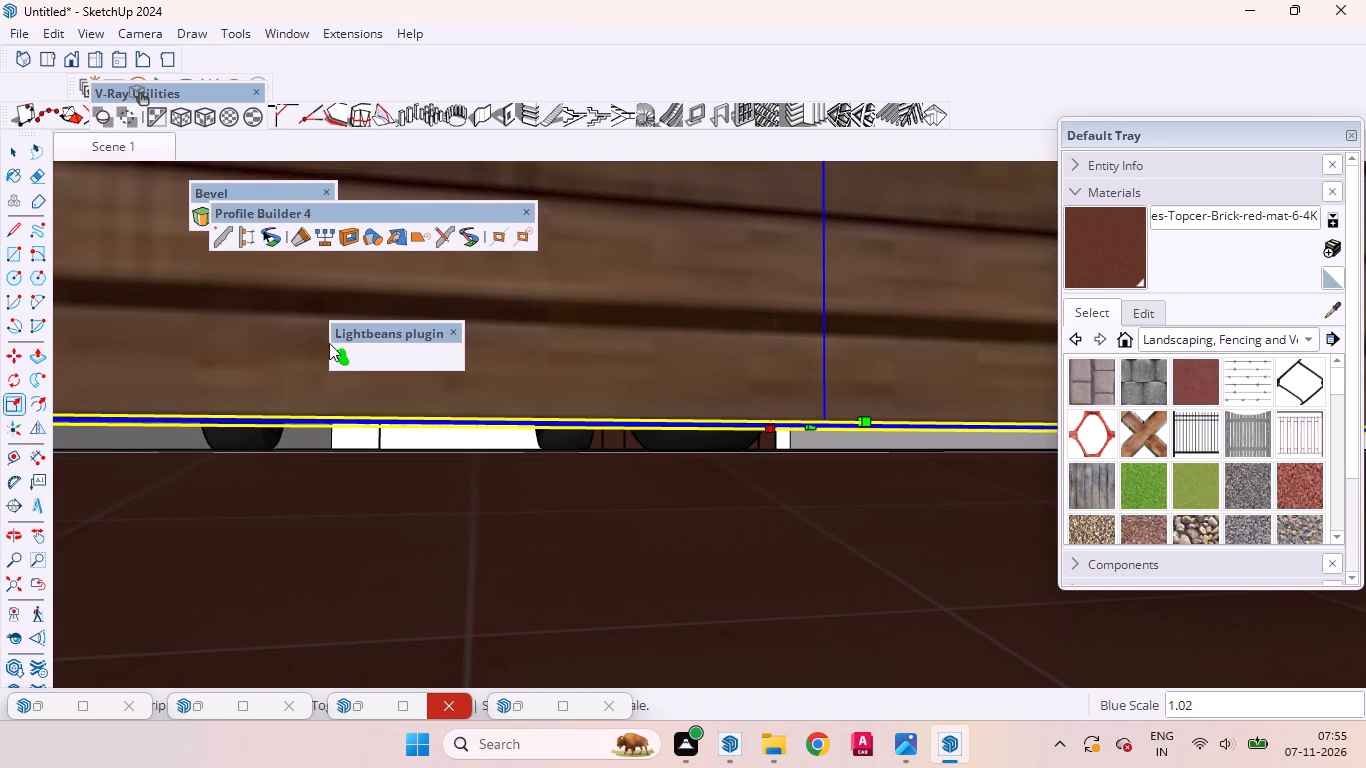
pyautogui.click(22, 147)
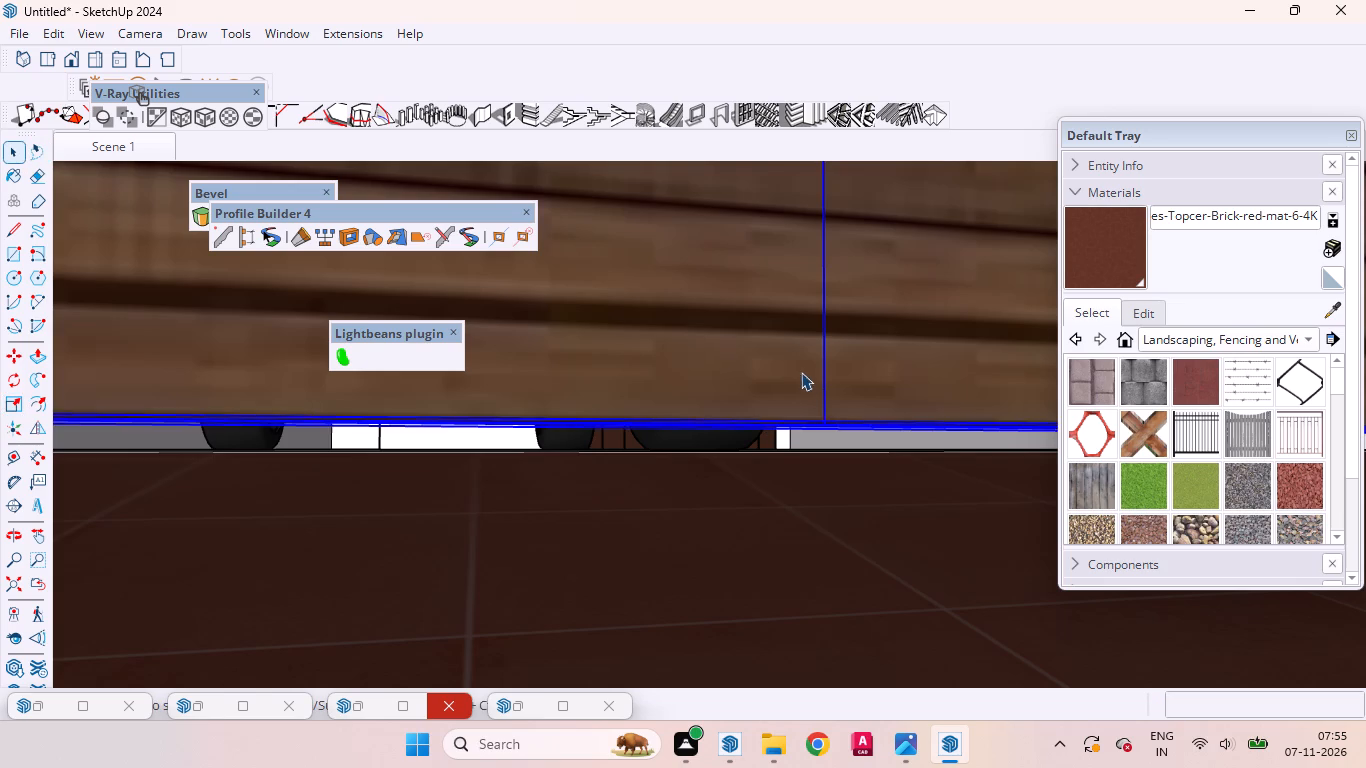
# Deselect the wooden gate and review it together with the house front, ramp and road.
pyautogui.scroll(-7, 805, 386)
pyautogui.scroll(2, 813, 410)
pyautogui.scroll(-3, 813, 410)
pyautogui.moveTo(870, 417); pyautogui.dragTo(755, 564, button='middle')
pyautogui.scroll(-10, 749, 499)
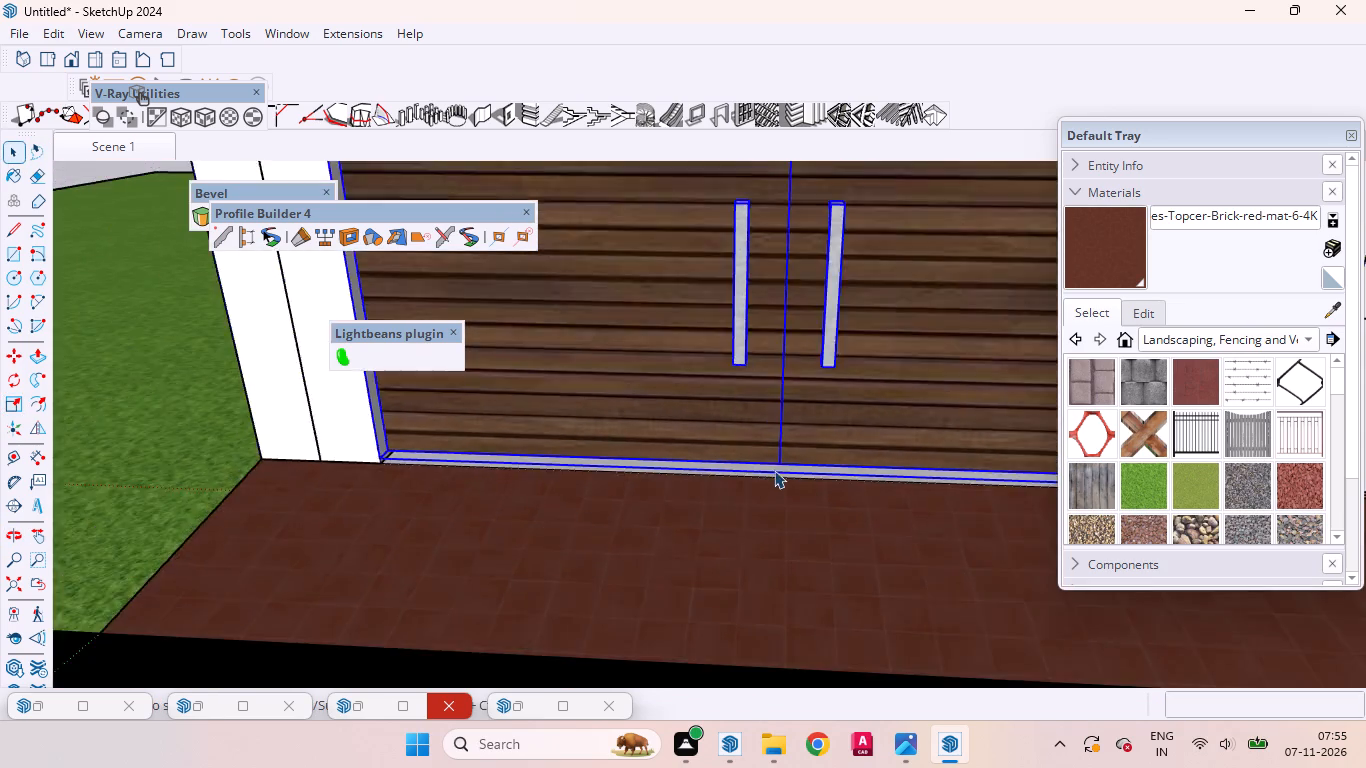
pyautogui.scroll(-10, 774, 470)
pyautogui.scroll(4, 777, 464)
pyautogui.scroll(-11, 777, 464)
pyautogui.scroll(1, 779, 457)
pyautogui.scroll(-4, 779, 457)
pyautogui.click(835, 579)
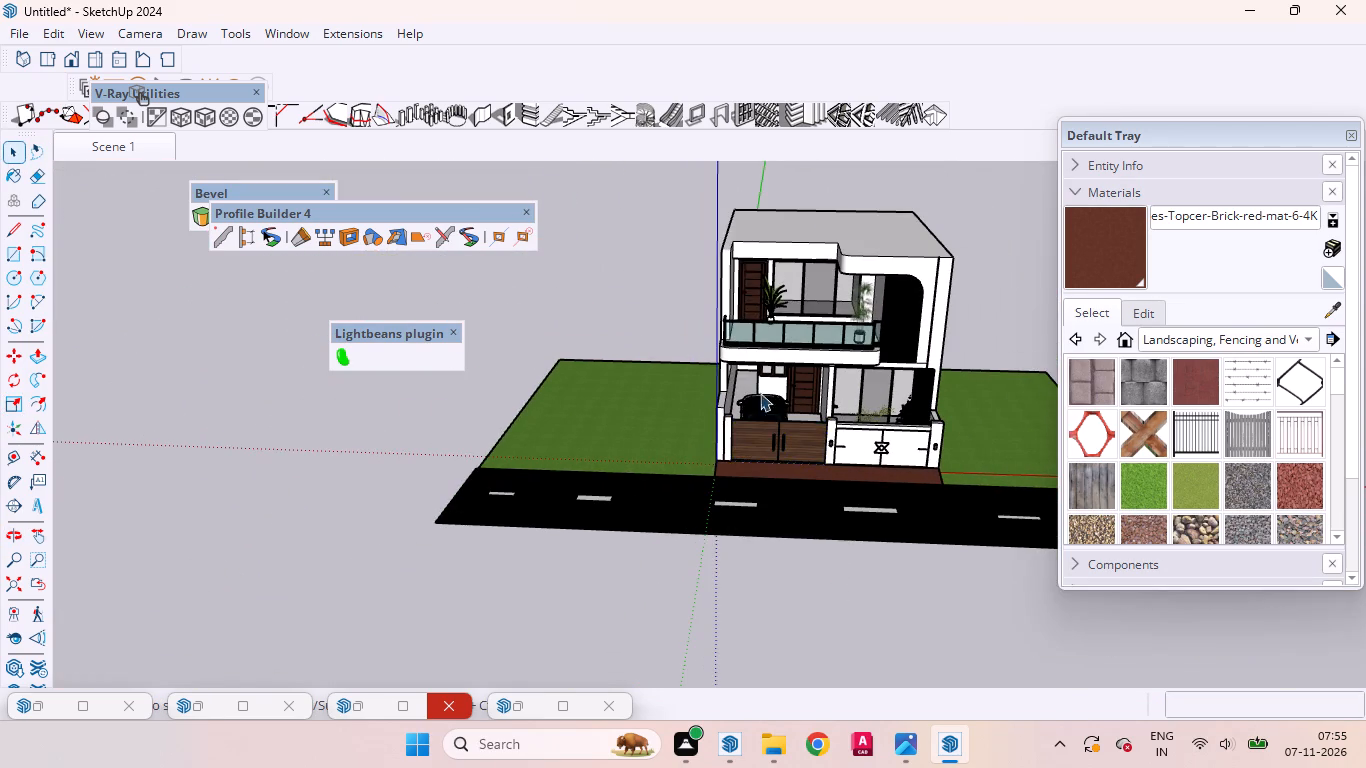
# Examine the wooden gate's bottom clearance and its fit between the white posts from a low street-side view and from above.
pyautogui.scroll(13, 760, 384)
pyautogui.moveTo(844, 501); pyautogui.dragTo(702, 374, button='middle')
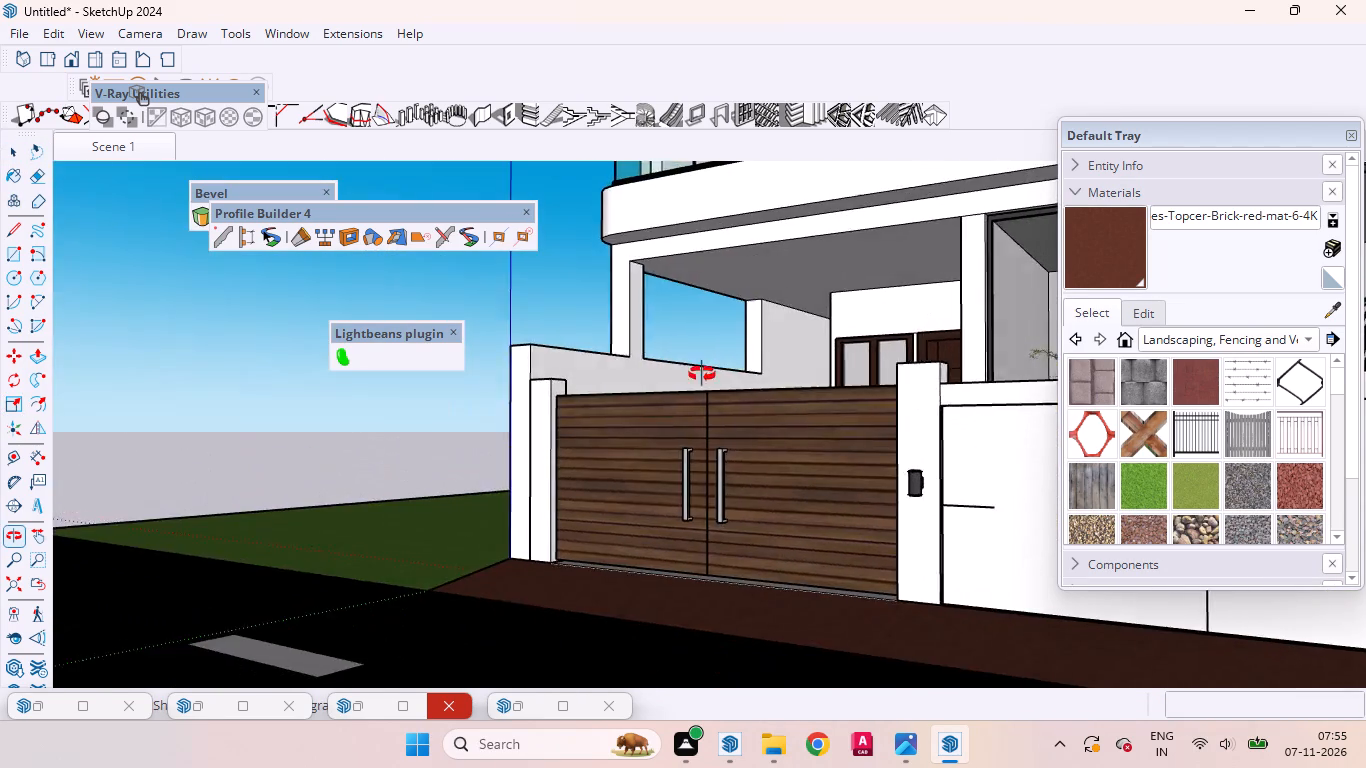
pyautogui.moveTo(702, 374); pyautogui.dragTo(738, 392, button='middle')
pyautogui.scroll(1, 664, 462)
pyautogui.scroll(-1, 664, 462)
pyautogui.scroll(3, 664, 462)
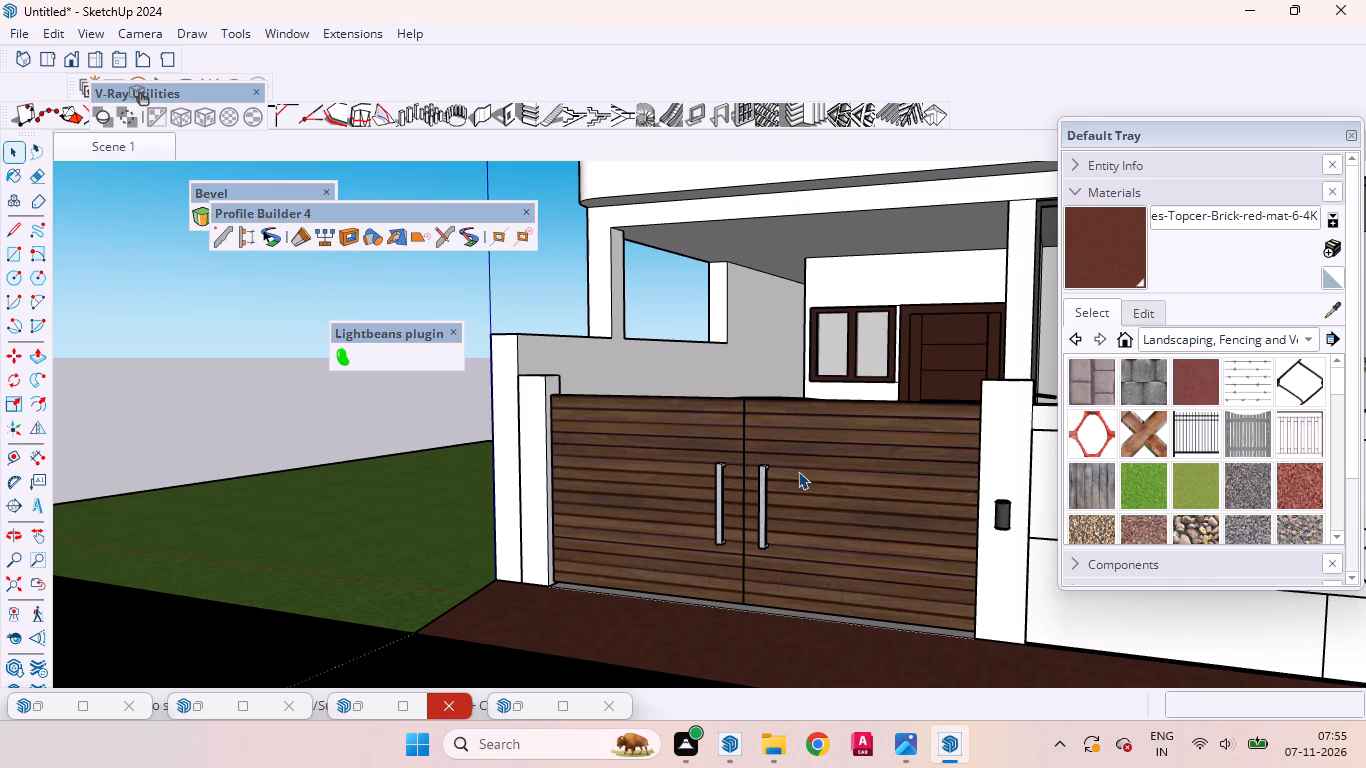
pyautogui.moveTo(807, 483); pyautogui.dragTo(893, 655, button='middle')
pyautogui.scroll(-9, 764, 441)
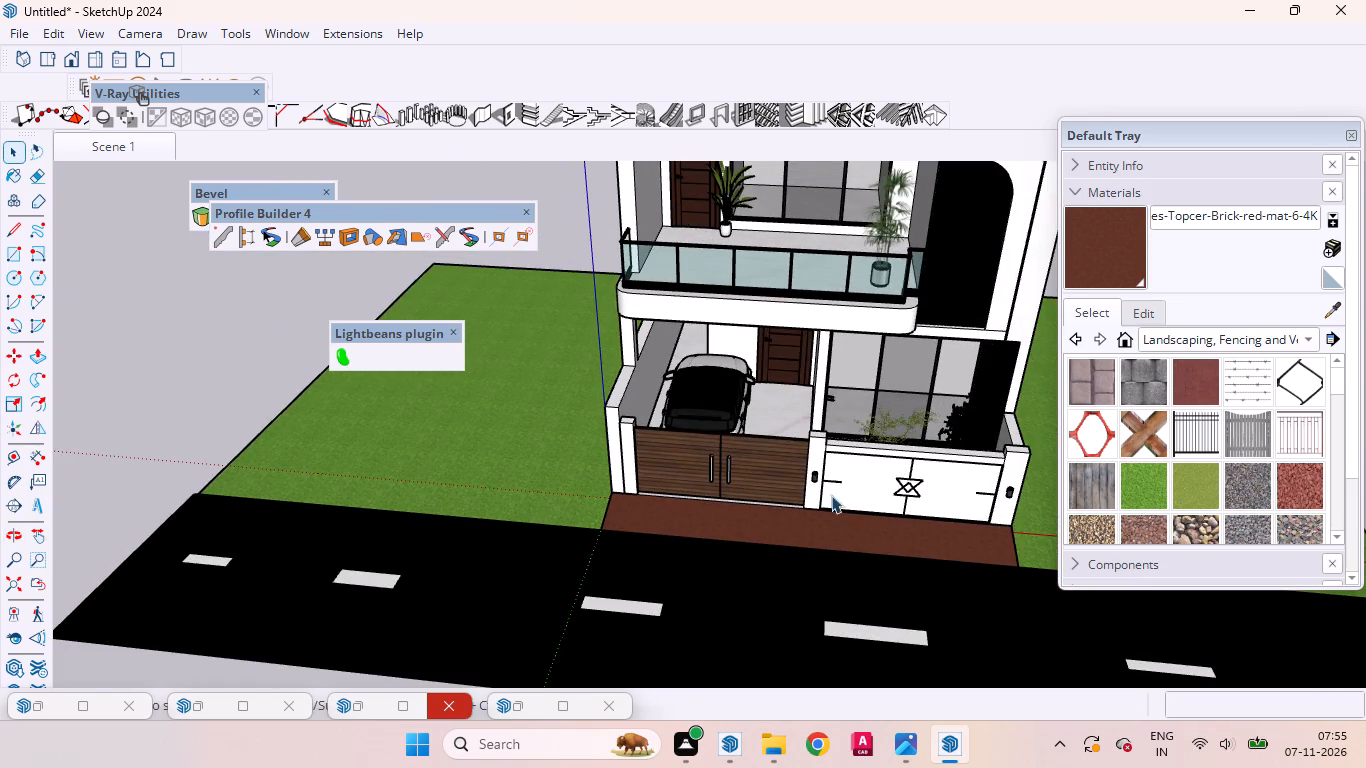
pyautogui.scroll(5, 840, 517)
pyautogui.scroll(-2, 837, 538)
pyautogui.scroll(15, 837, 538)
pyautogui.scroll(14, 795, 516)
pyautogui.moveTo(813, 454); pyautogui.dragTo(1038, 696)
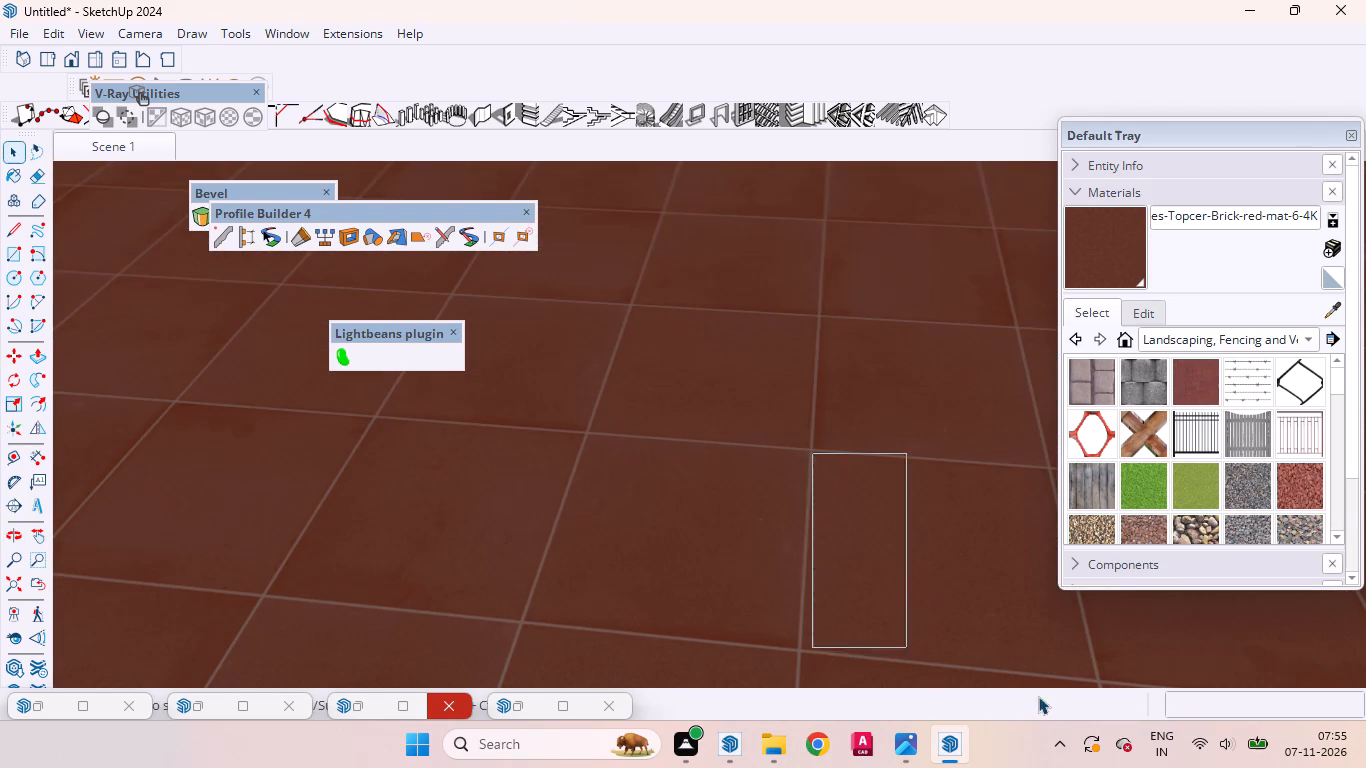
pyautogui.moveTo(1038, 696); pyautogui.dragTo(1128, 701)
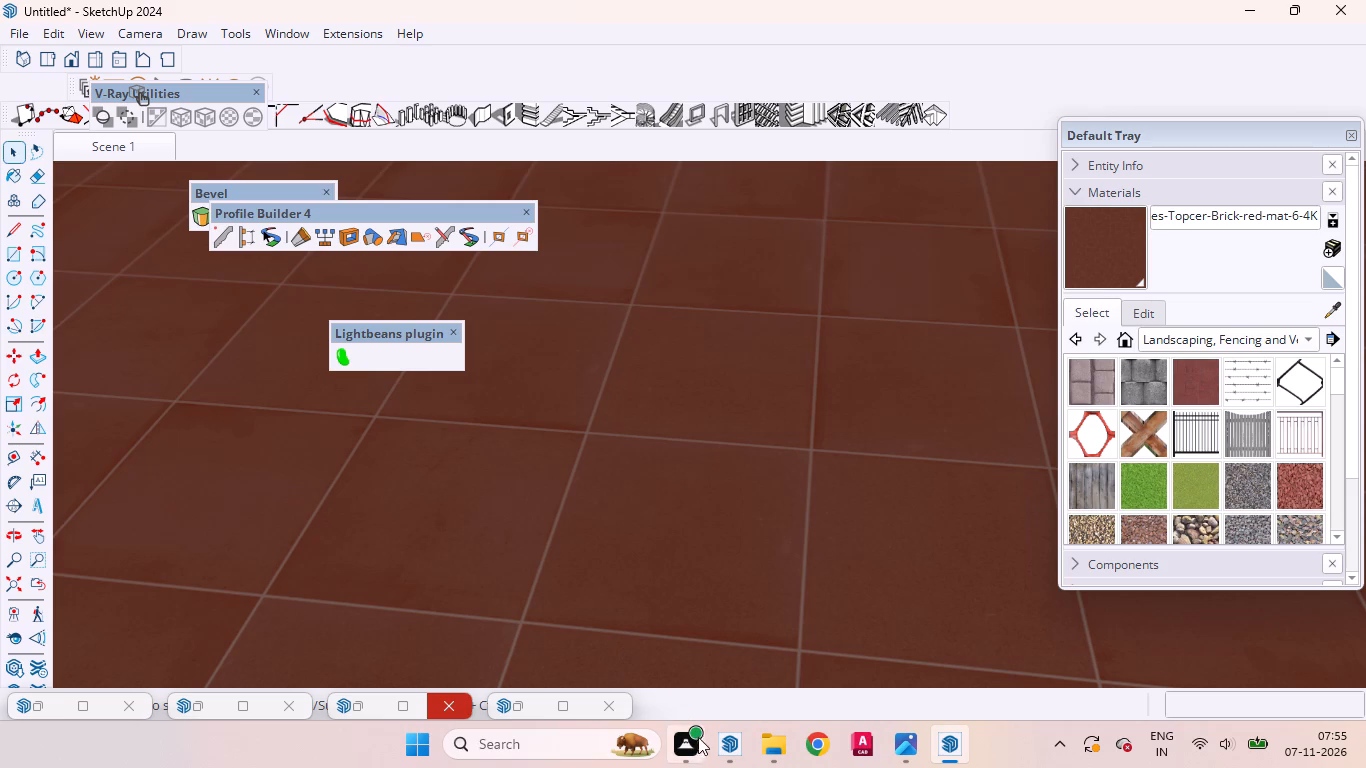
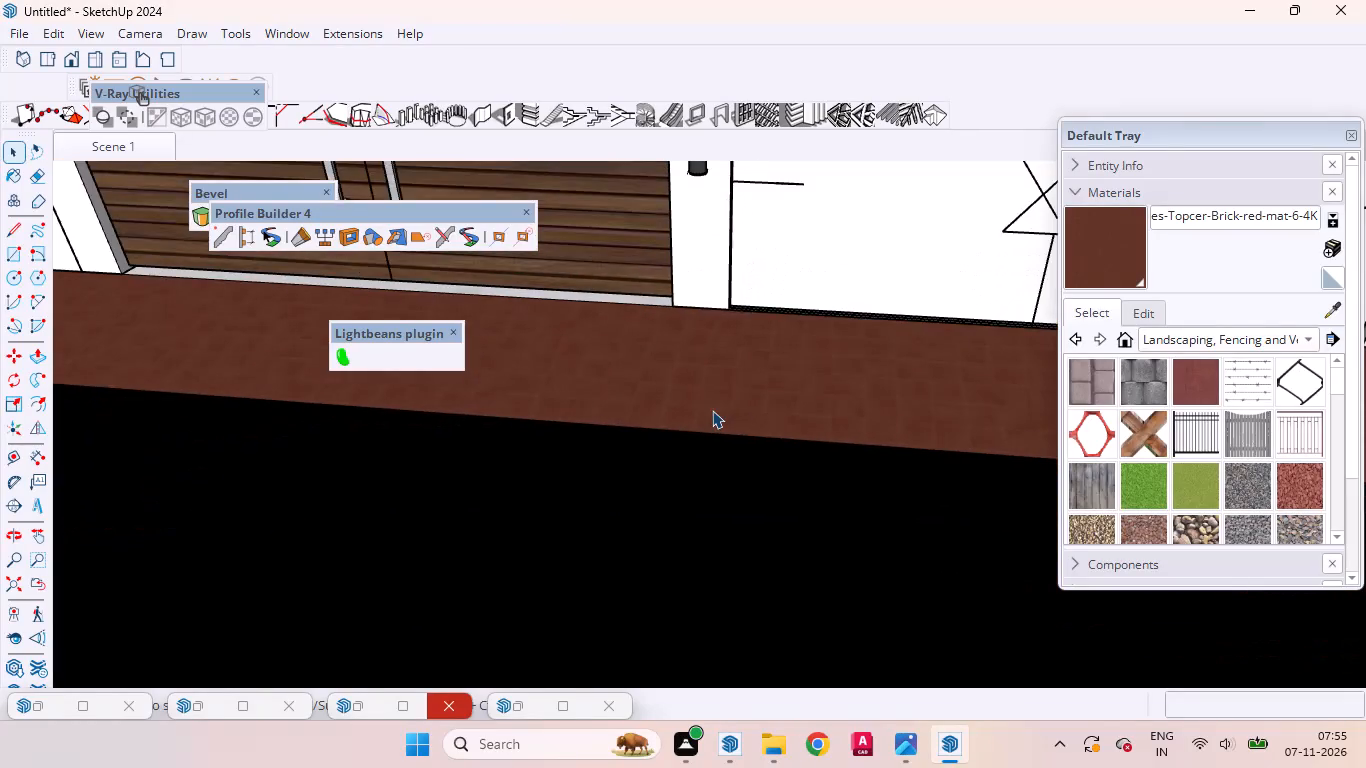
# Open the entrance ramp's group and examine the brick tiling on its sloped top and side face beside the wooden gate.
pyautogui.moveTo(716, 413); pyautogui.dragTo(869, 465, button='middle')
pyautogui.scroll(-12, 851, 435)
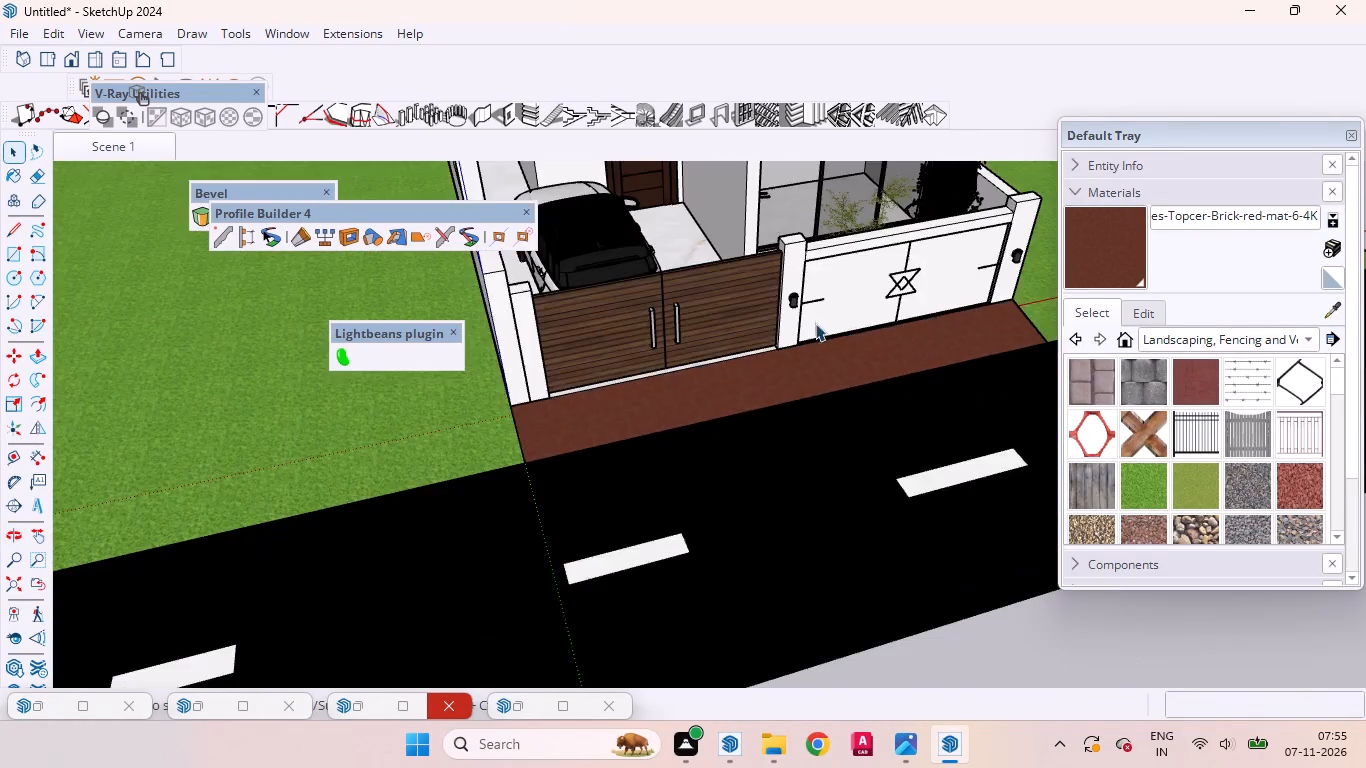
pyautogui.scroll(-10, 815, 323)
pyautogui.click(879, 512)
pyautogui.scroll(13, 704, 342)
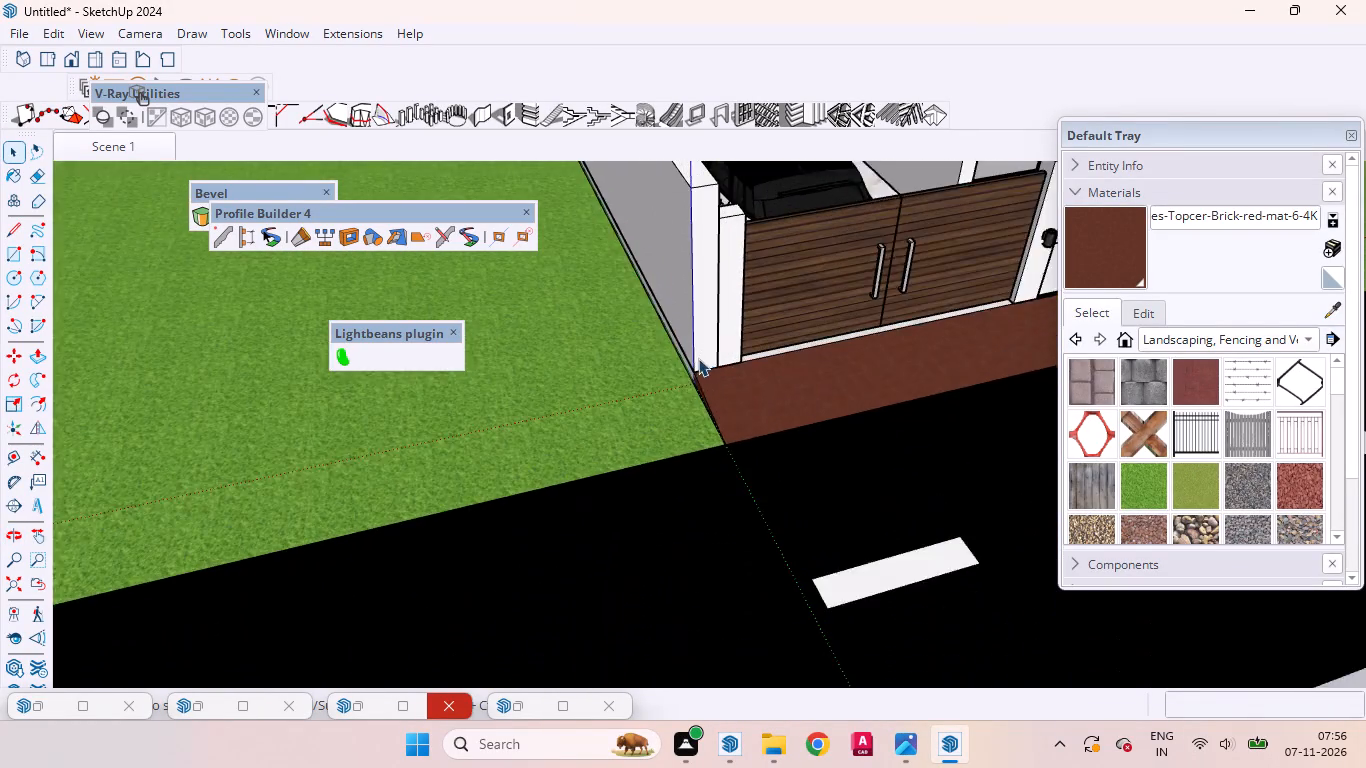
pyautogui.scroll(4, 698, 358)
pyautogui.moveTo(695, 381); pyautogui.dragTo(849, 307, button='middle')
pyautogui.scroll(15, 767, 350)
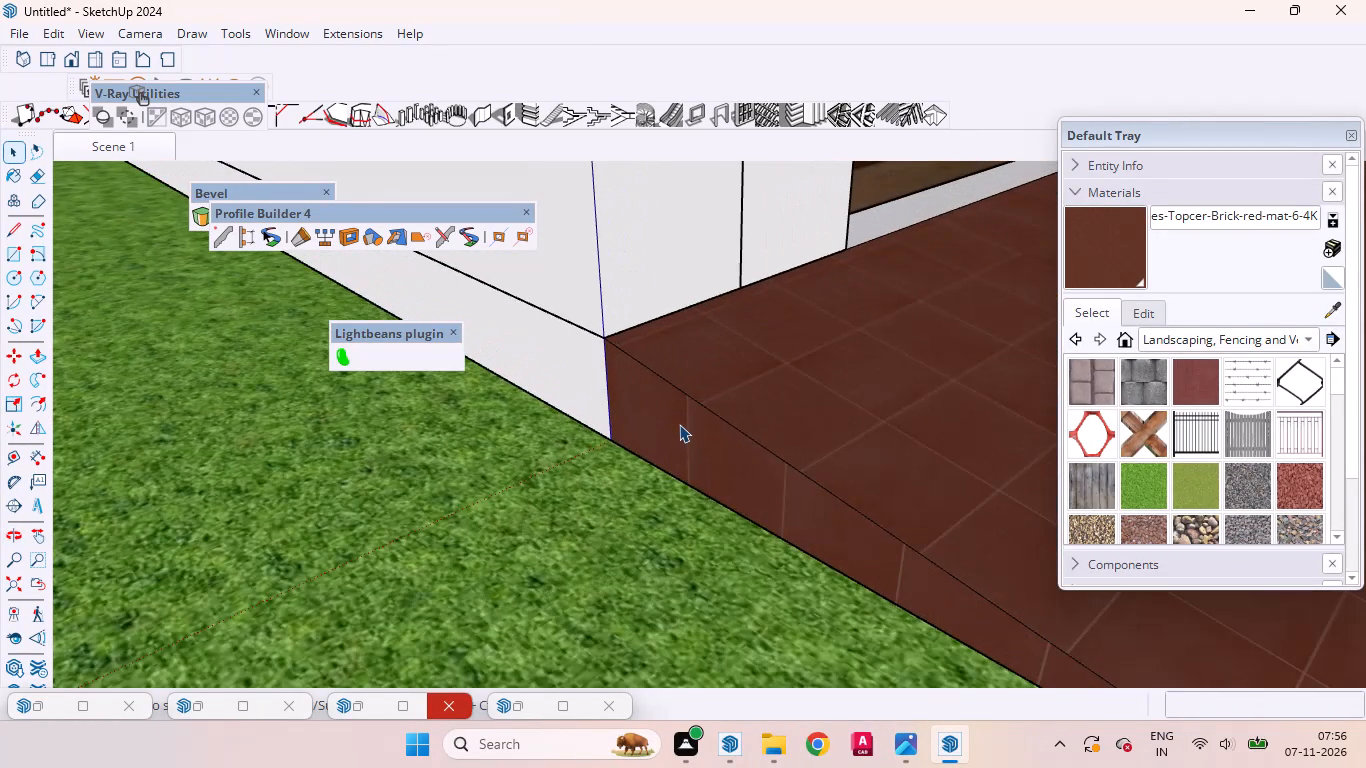
pyautogui.click(679, 424)
pyautogui.click(775, 366)
pyautogui.doubleClick(772, 373)
pyautogui.click(738, 431)
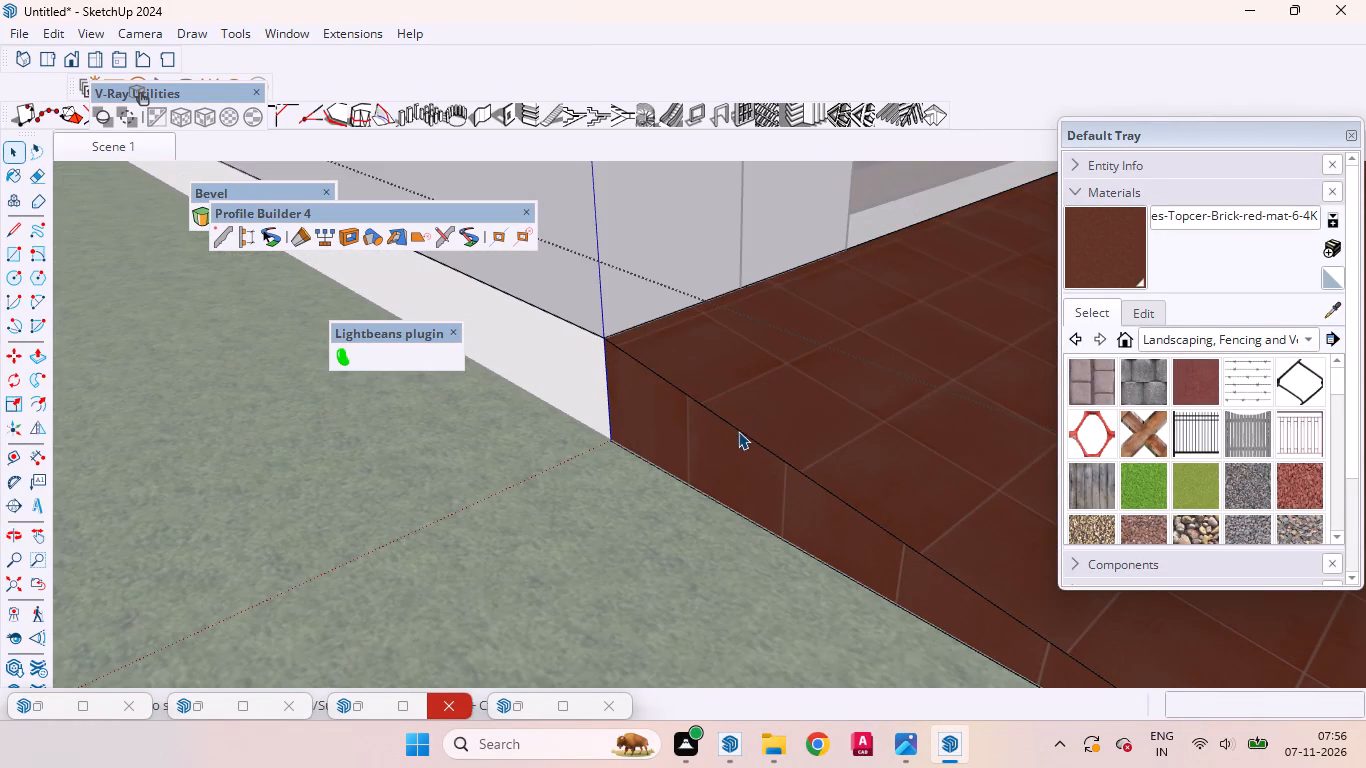
pyautogui.click(720, 455)
pyautogui.click(852, 411)
pyautogui.moveTo(851, 428); pyautogui.dragTo(490, 564, button='middle')
pyautogui.scroll(1, 458, 534)
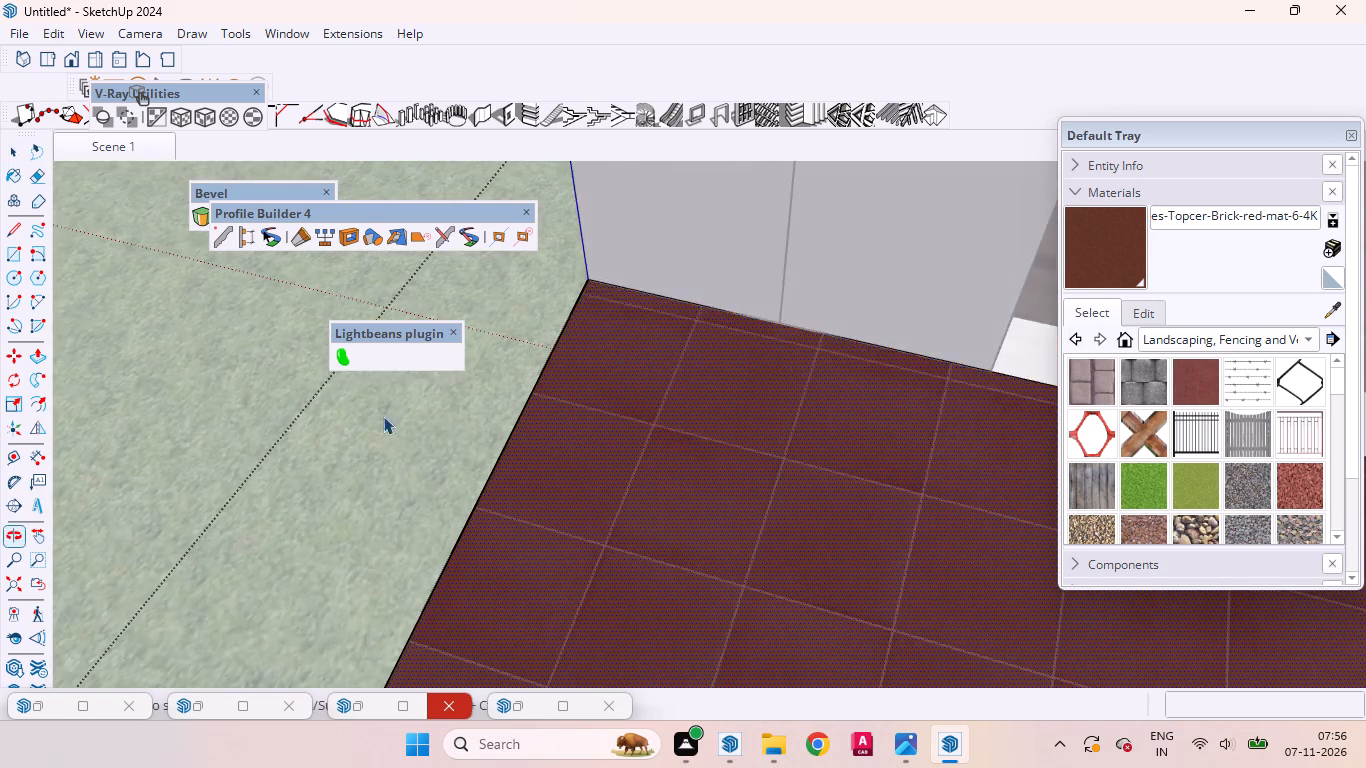
pyautogui.scroll(-20, 383, 416)
pyautogui.scroll(1, 629, 495)
pyautogui.scroll(-14, 624, 493)
pyautogui.moveTo(900, 522); pyautogui.dragTo(887, 522, button='middle')
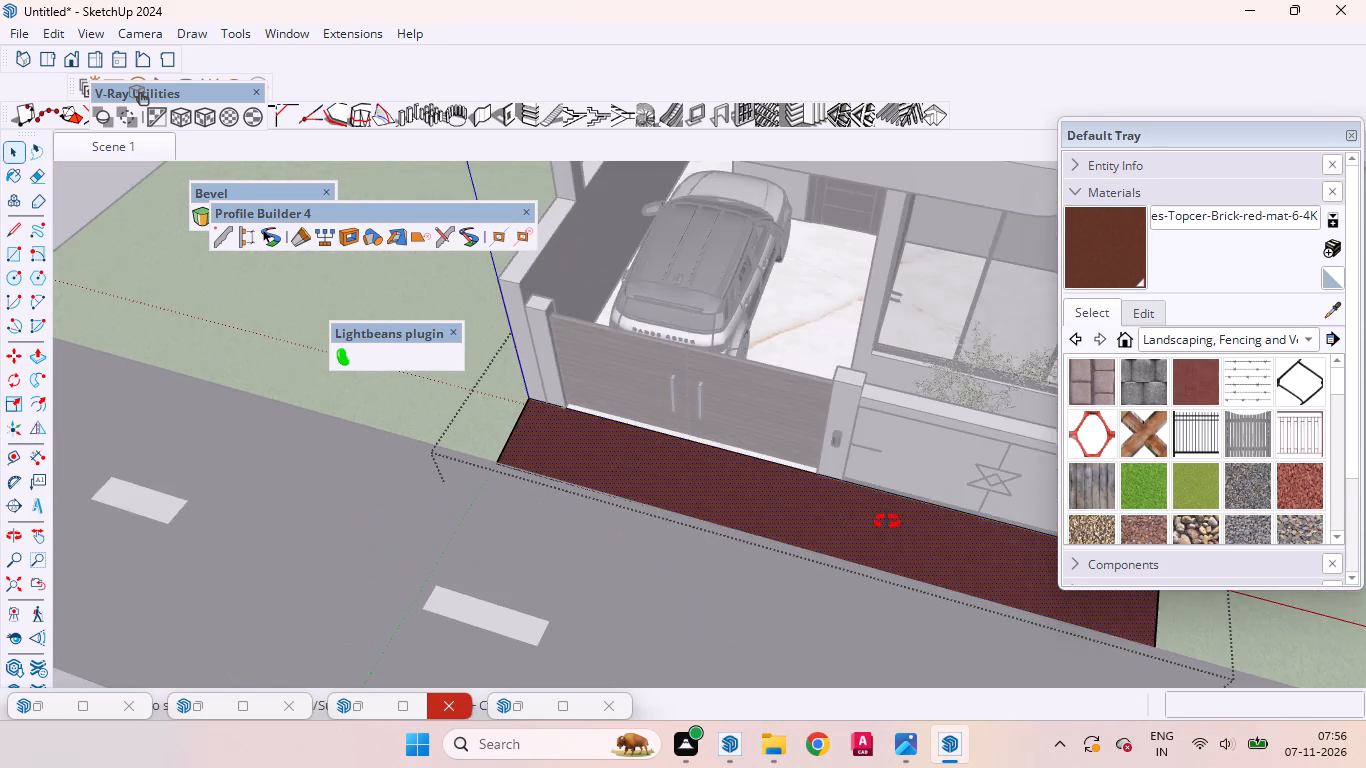
# Examine the ramp's side face and brick top at the white boundary wall end, and leave the group.
pyautogui.moveTo(887, 522); pyautogui.dragTo(611, 354, button='middle')
pyautogui.scroll(1, 611, 308)
pyautogui.scroll(-9, 614, 253)
pyautogui.scroll(17, 769, 482)
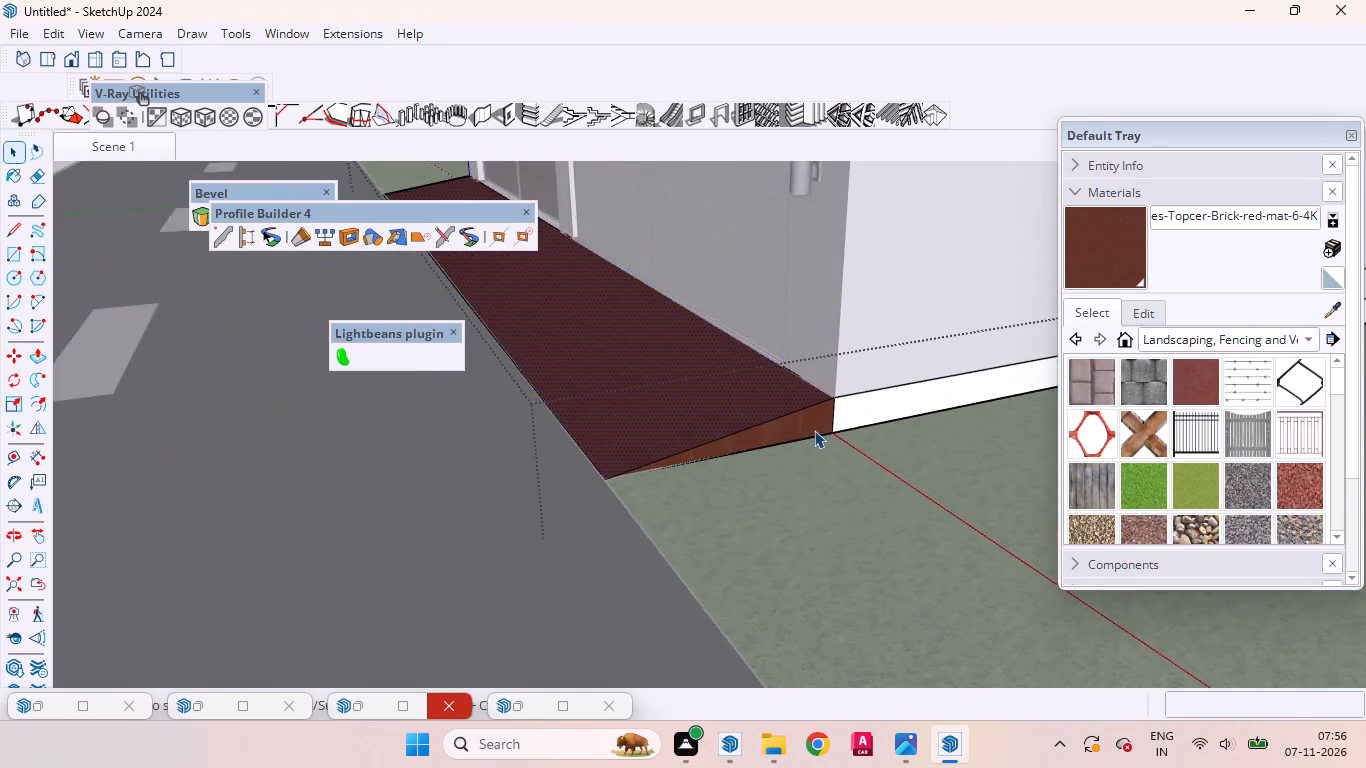
pyautogui.scroll(3, 814, 430)
pyautogui.click(814, 420)
pyautogui.moveTo(685, 439); pyautogui.dragTo(956, 533, button='middle')
pyautogui.scroll(-9, 929, 494)
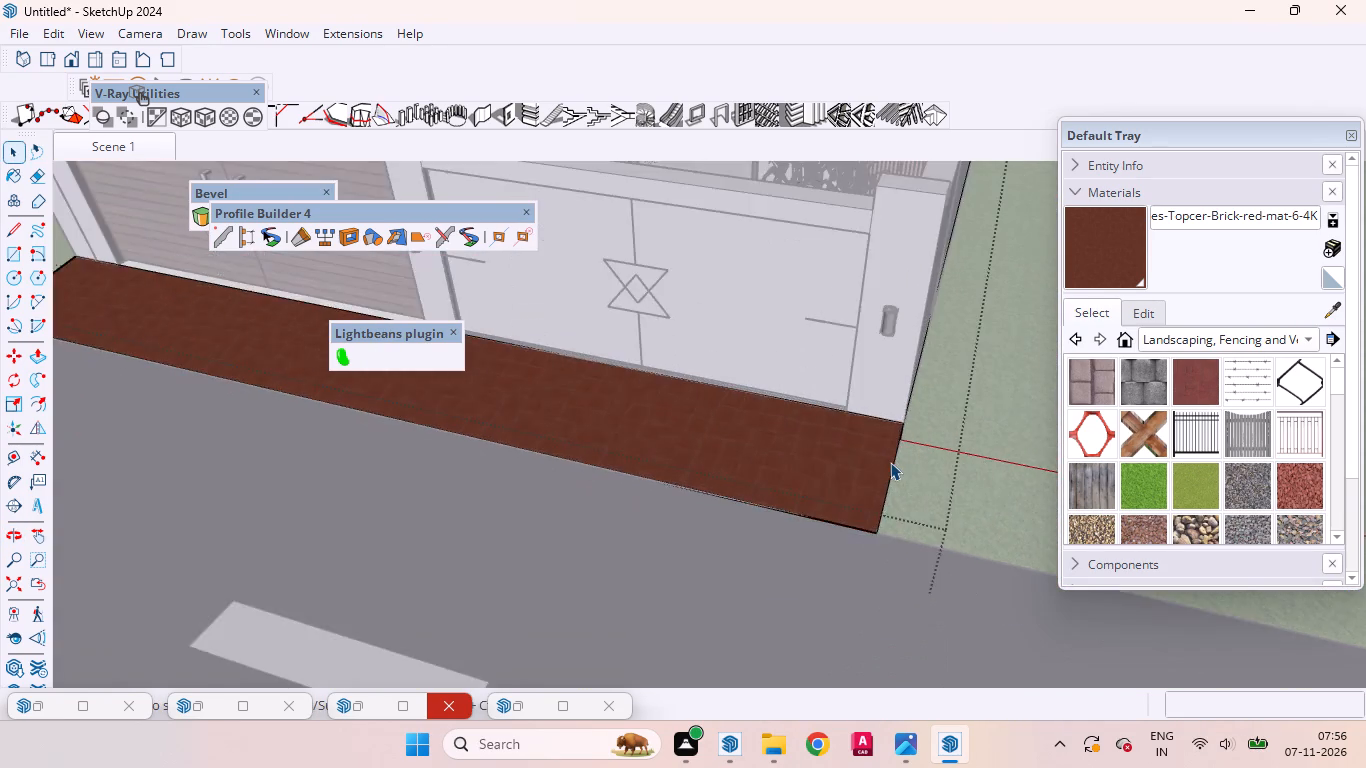
pyautogui.scroll(-11, 890, 462)
pyautogui.scroll(1, 891, 462)
pyautogui.scroll(-11, 891, 462)
pyautogui.click(610, 593)
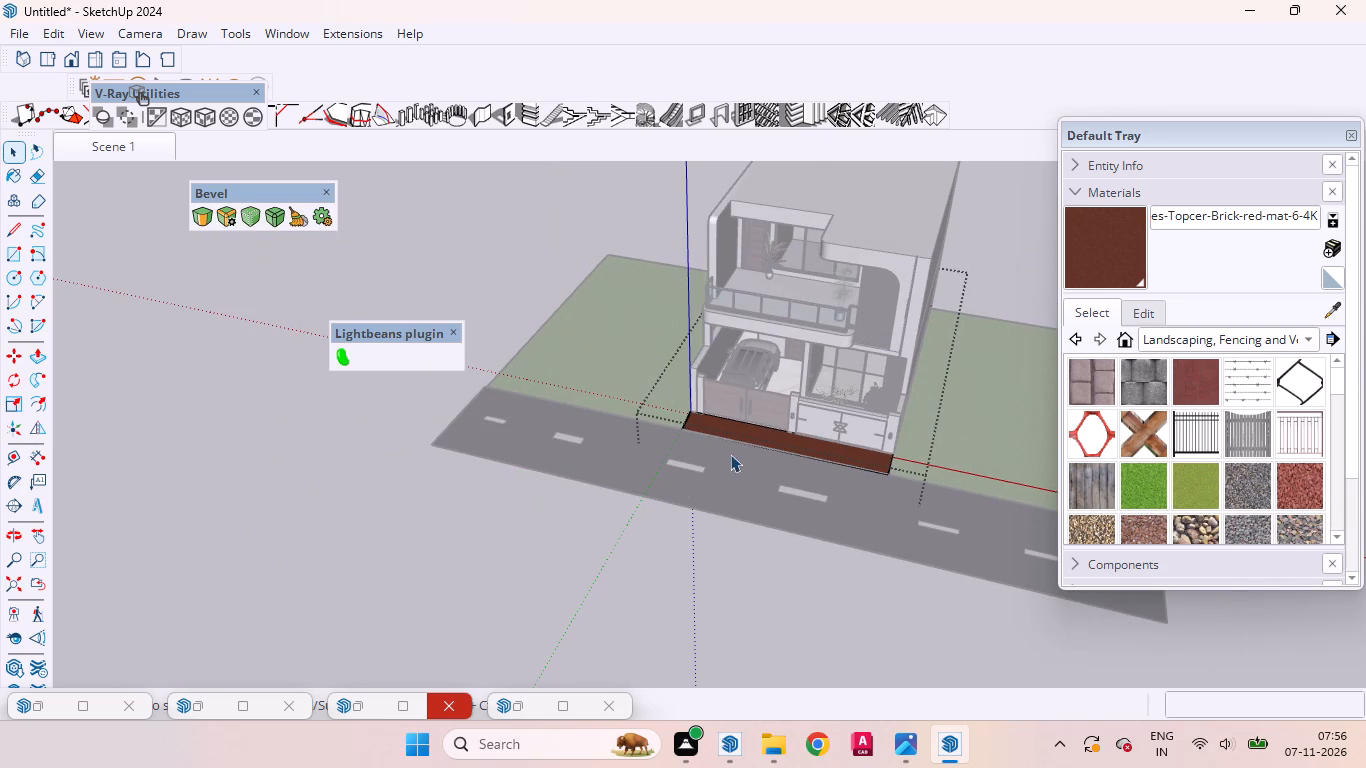
pyautogui.click(396, 565)
# Examine the strip beneath the wooden gate close up, where it meets the white post and the brick ramp.
pyautogui.scroll(8, 749, 409)
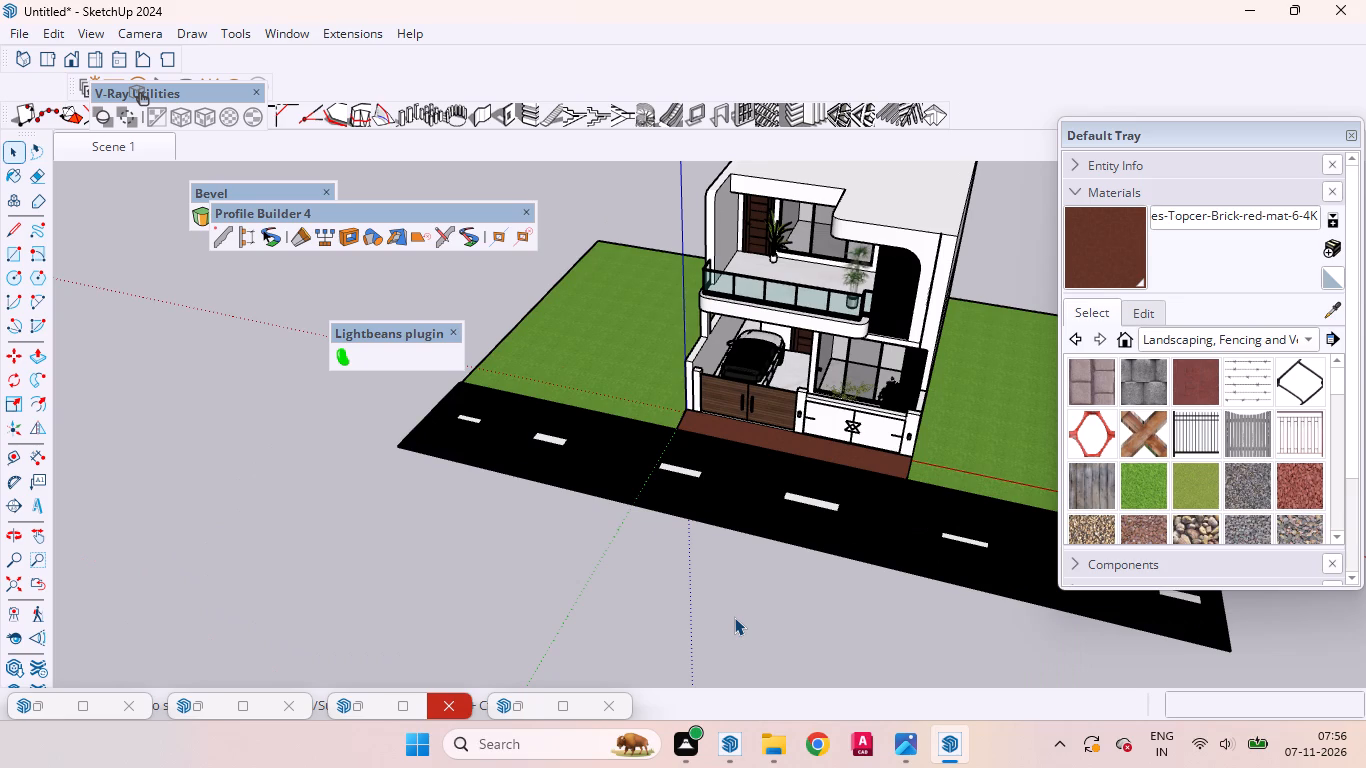
pyautogui.scroll(19, 799, 422)
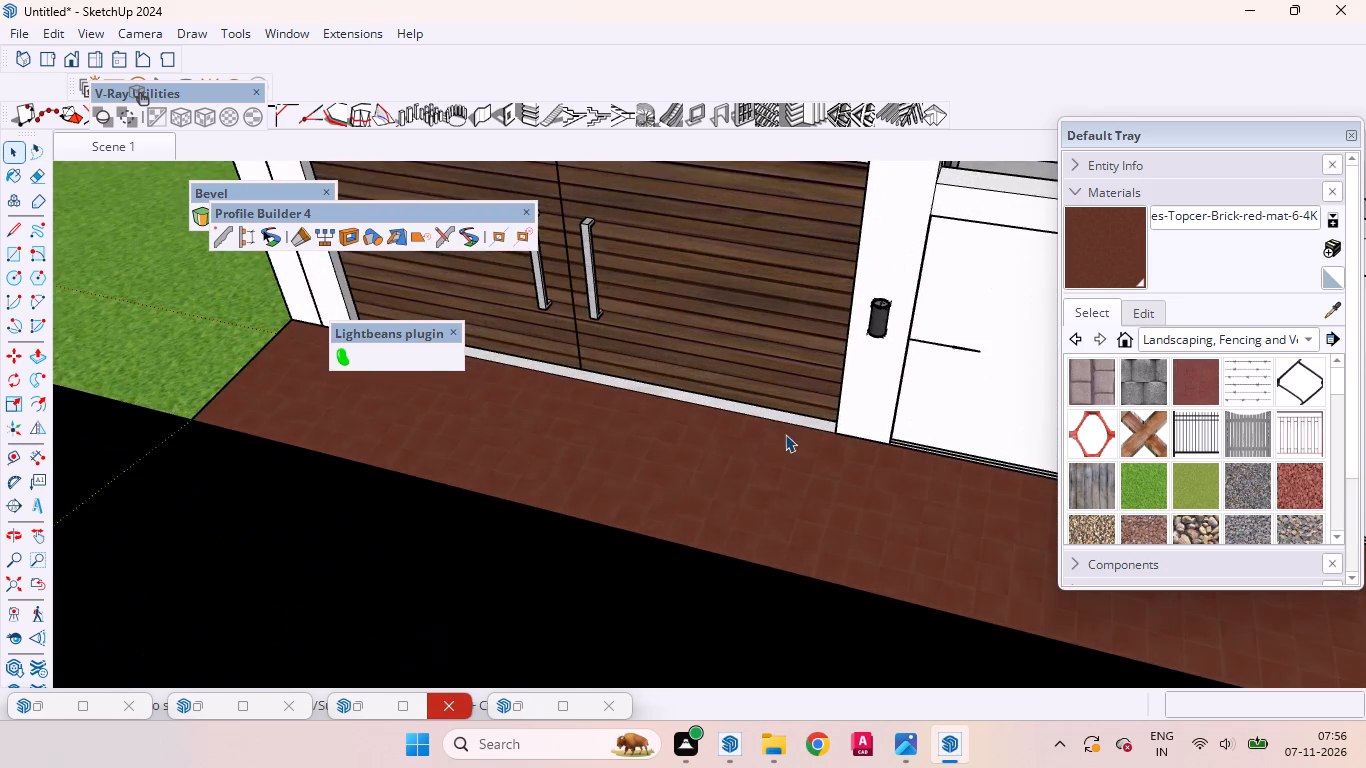
pyautogui.moveTo(799, 434); pyautogui.dragTo(998, 312, button='middle')
pyautogui.scroll(6, 837, 374)
pyautogui.scroll(-1, 802, 417)
pyautogui.scroll(2, 802, 417)
pyautogui.scroll(-2, 802, 417)
pyautogui.scroll(8, 802, 417)
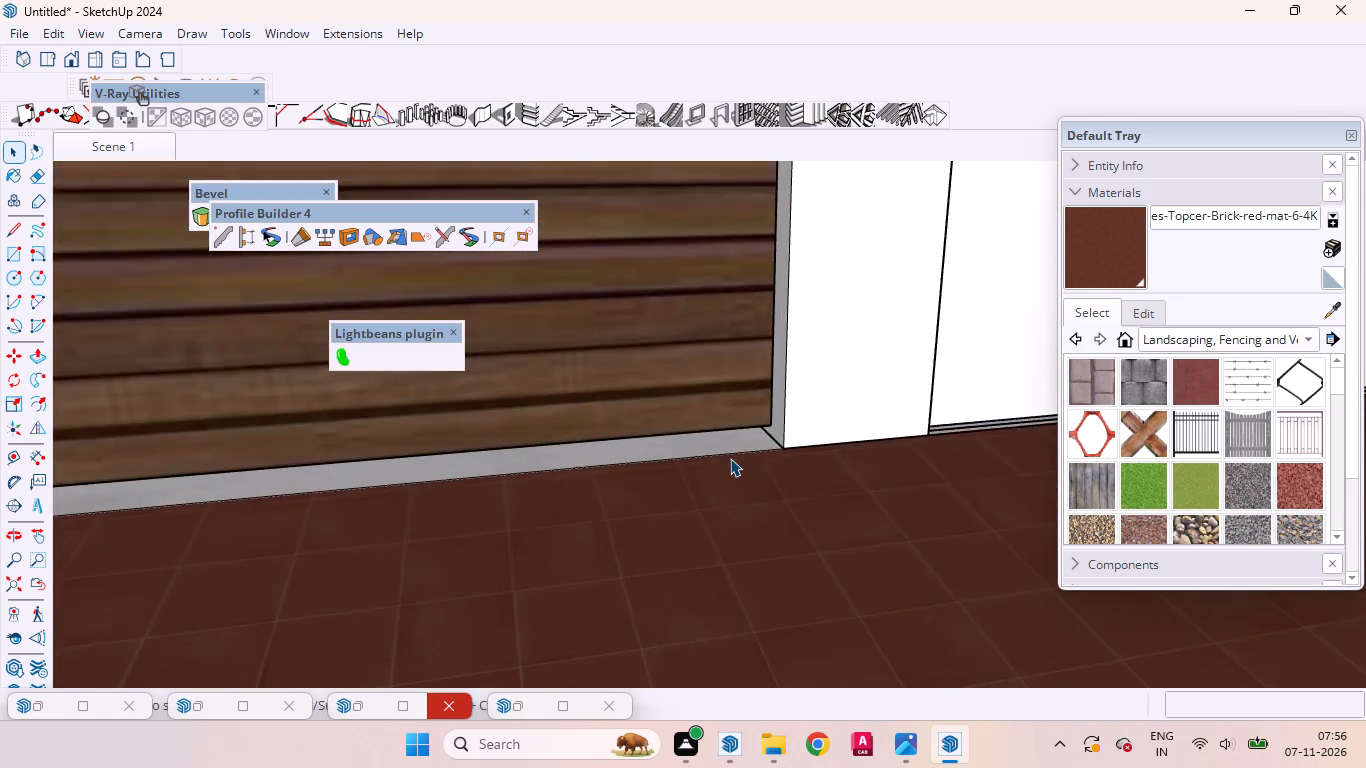
pyautogui.scroll(3, 730, 458)
pyautogui.moveTo(730, 458); pyautogui.dragTo(896, 642, button='middle')
pyautogui.scroll(5, 744, 481)
pyautogui.scroll(-1, 747, 479)
pyautogui.scroll(4, 747, 479)
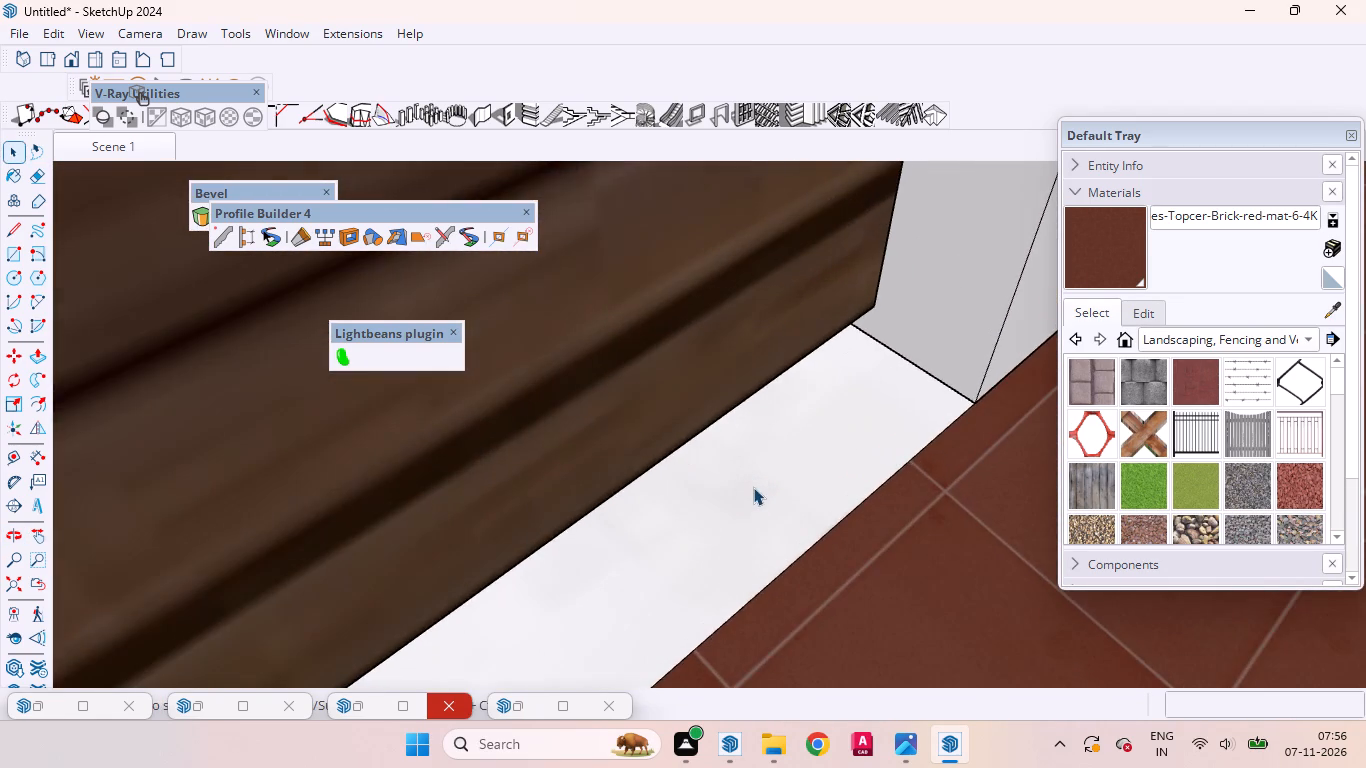
# Examine the clearance under the wooden gate's bottom edge from low, ground-level views.
pyautogui.moveTo(763, 506); pyautogui.dragTo(1034, 263, button='middle')
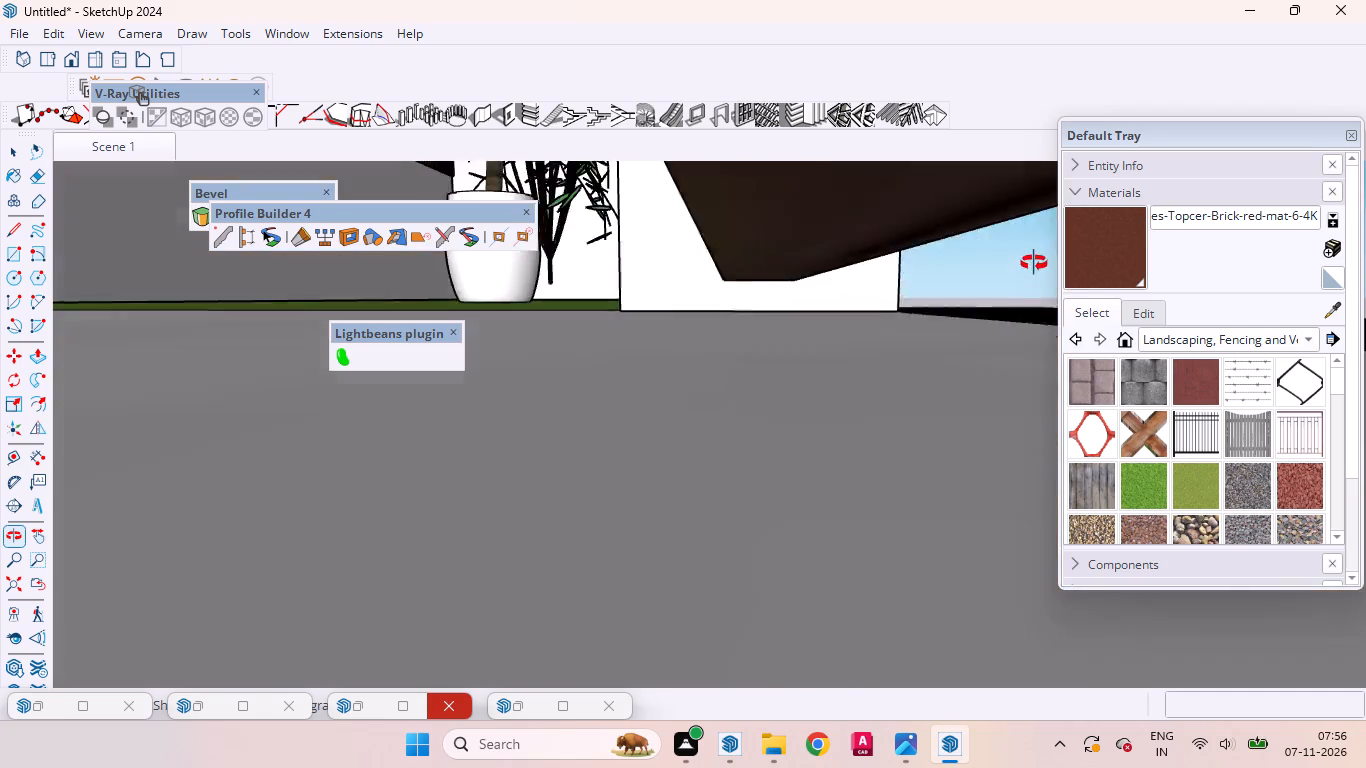
pyautogui.moveTo(1034, 263); pyautogui.dragTo(1137, 418, button='middle')
pyautogui.scroll(-9, 983, 420)
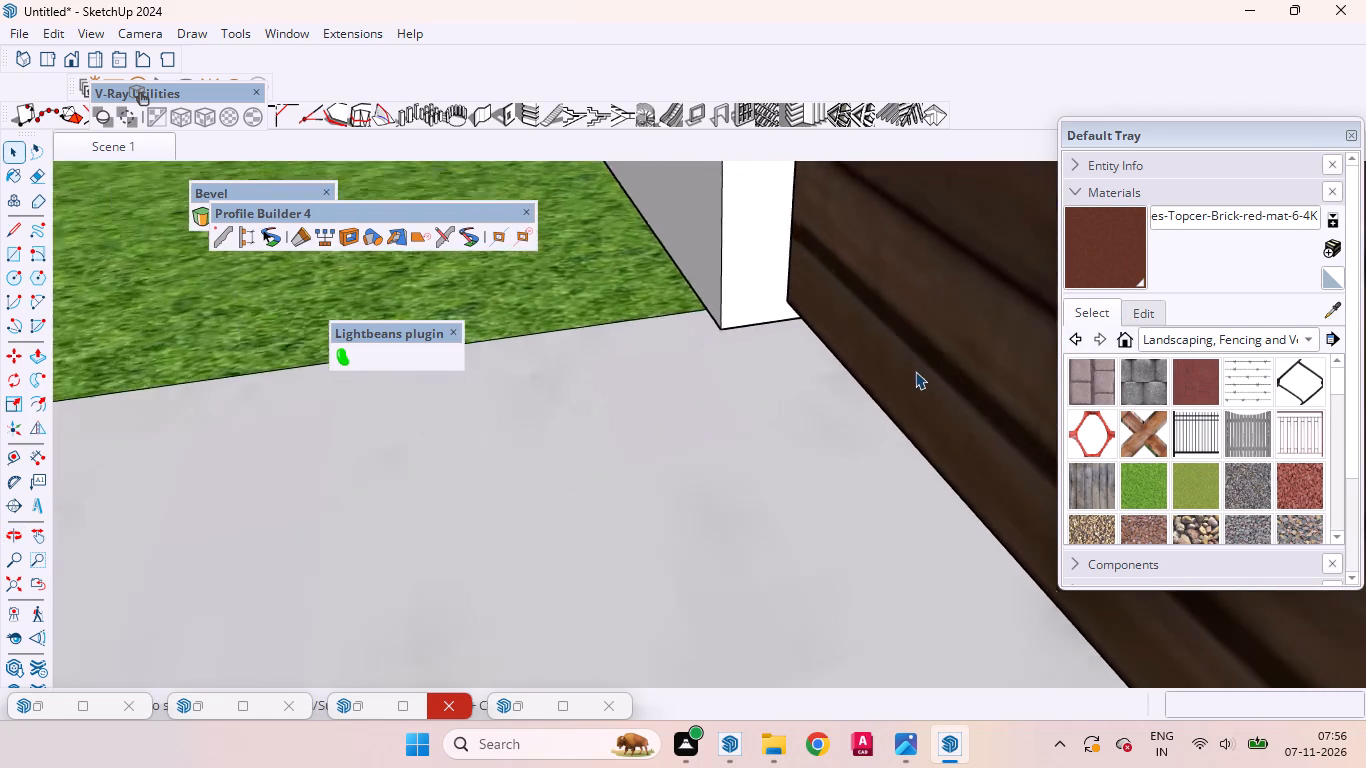
pyautogui.scroll(-7, 915, 371)
pyautogui.scroll(-5, 675, 404)
pyautogui.scroll(1, 674, 410)
pyautogui.scroll(-1, 674, 411)
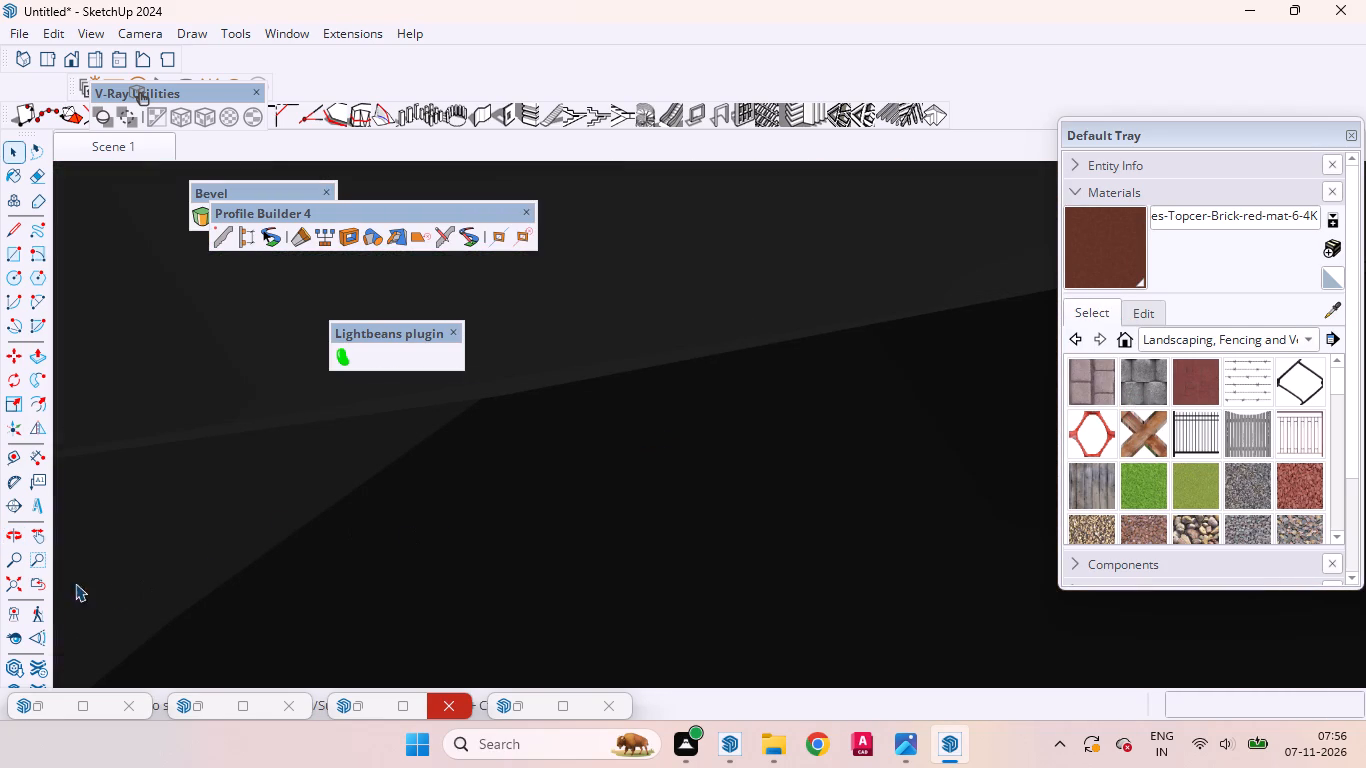
pyautogui.click(38, 581)
pyautogui.moveTo(589, 550); pyautogui.dragTo(981, 409, button='middle')
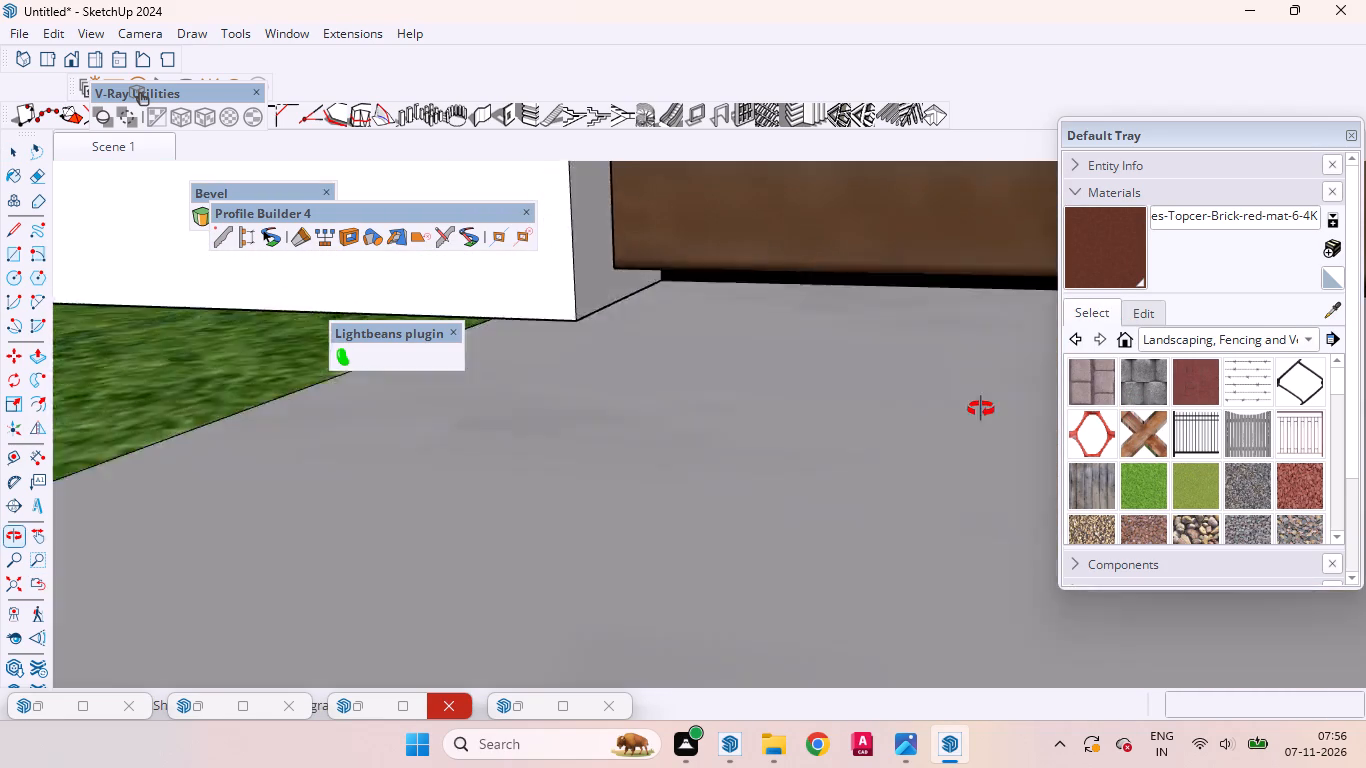
pyautogui.moveTo(981, 409); pyautogui.dragTo(977, 475, button='middle')
pyautogui.moveTo(976, 441); pyautogui.dragTo(981, 352, button='middle')
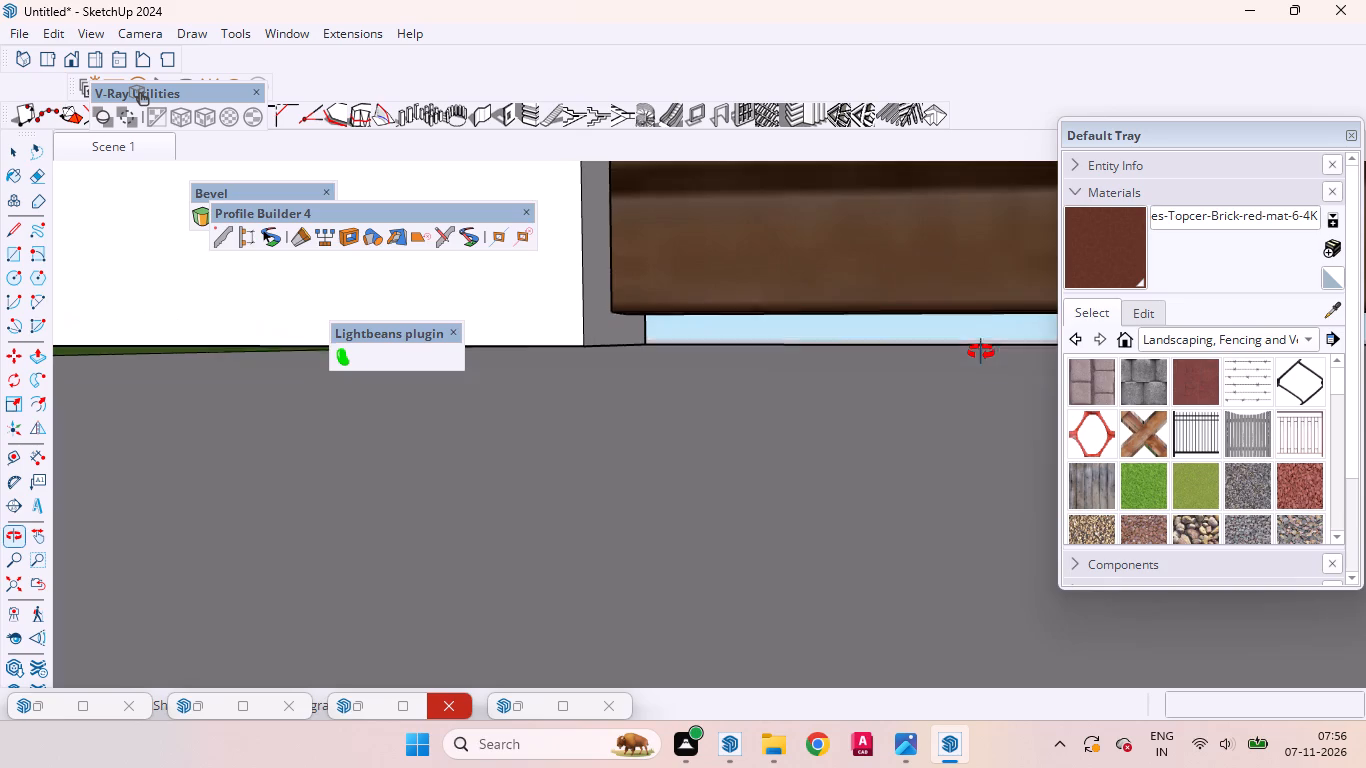
pyautogui.moveTo(981, 352); pyautogui.dragTo(978, 349, button='middle')
pyautogui.moveTo(978, 357); pyautogui.dragTo(981, 371, button='middle')
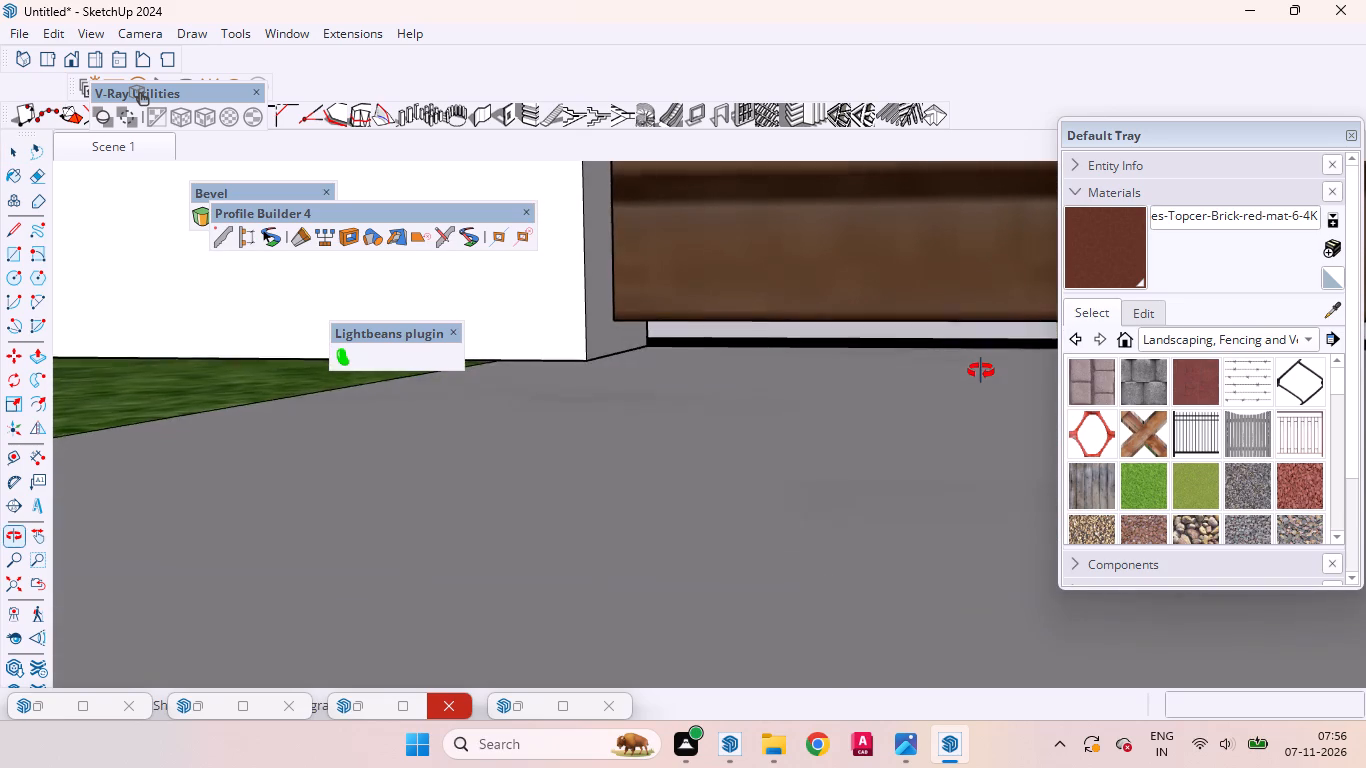
pyautogui.moveTo(981, 371); pyautogui.dragTo(978, 366, button='middle')
# Review the whole house together with its lawn, brick ramp and road from the street side.
pyautogui.scroll(10, 931, 343)
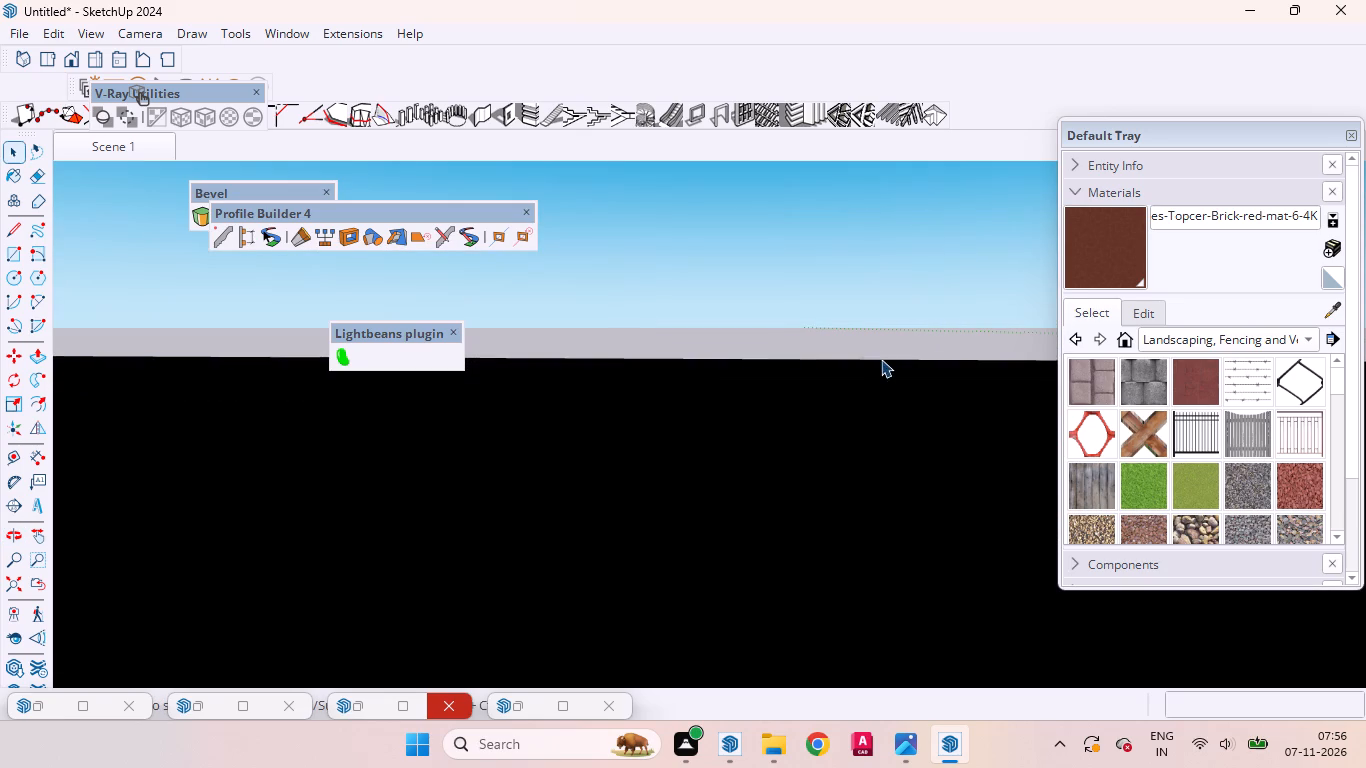
pyautogui.scroll(9, 881, 359)
pyautogui.moveTo(896, 328); pyautogui.dragTo(207, 496, button='middle')
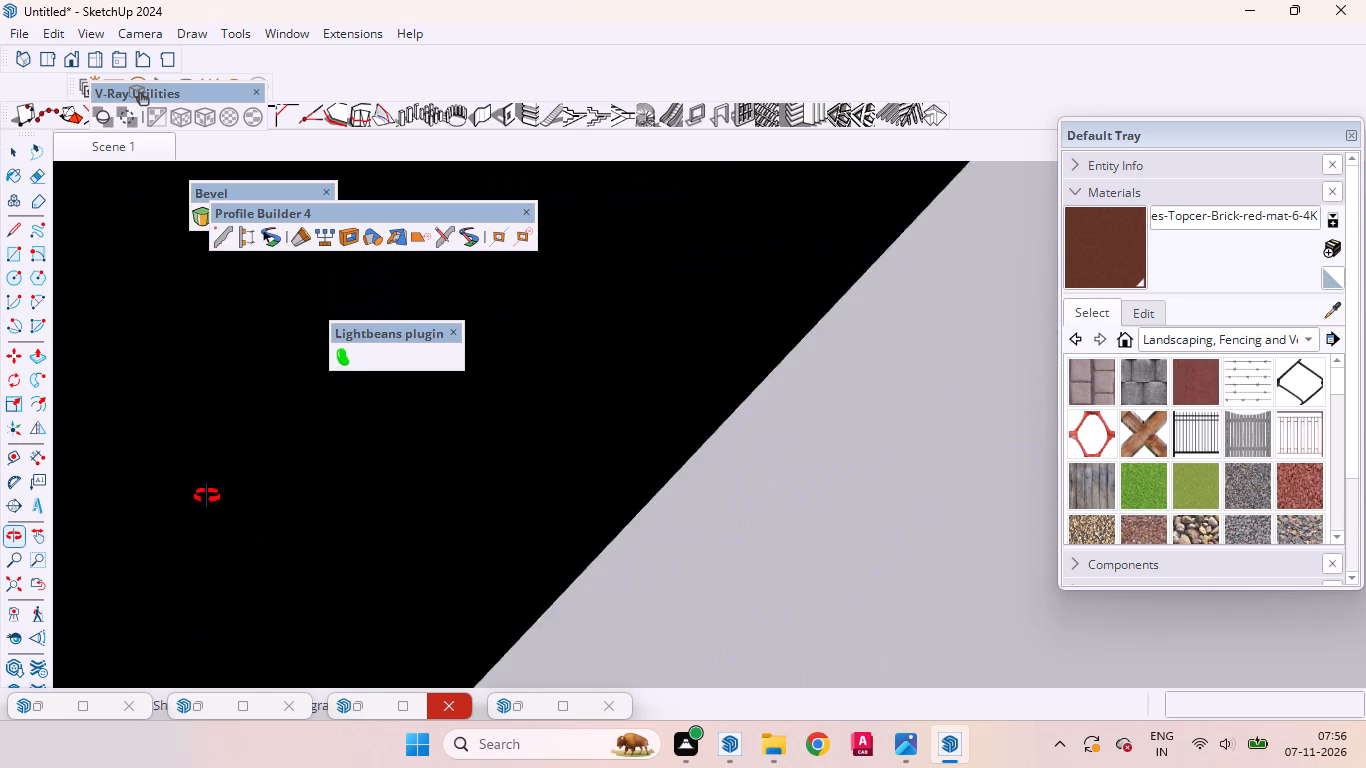
pyautogui.moveTo(207, 496); pyautogui.dragTo(202, 493, button='middle')
pyautogui.scroll(-19, 568, 459)
pyautogui.scroll(1, 743, 491)
pyautogui.scroll(-8, 743, 491)
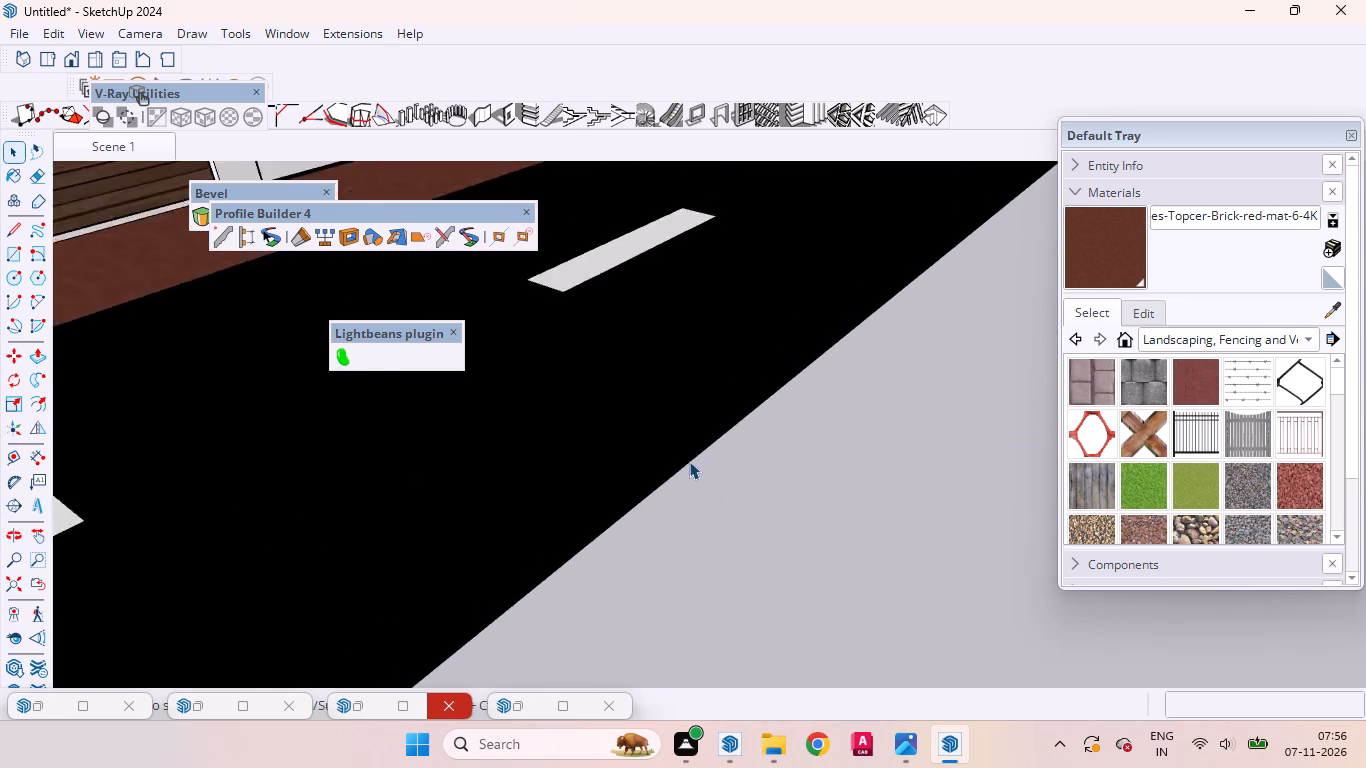
pyautogui.scroll(-14, 689, 461)
pyautogui.scroll(2, 688, 515)
pyautogui.scroll(-7, 691, 514)
pyautogui.click(815, 543)
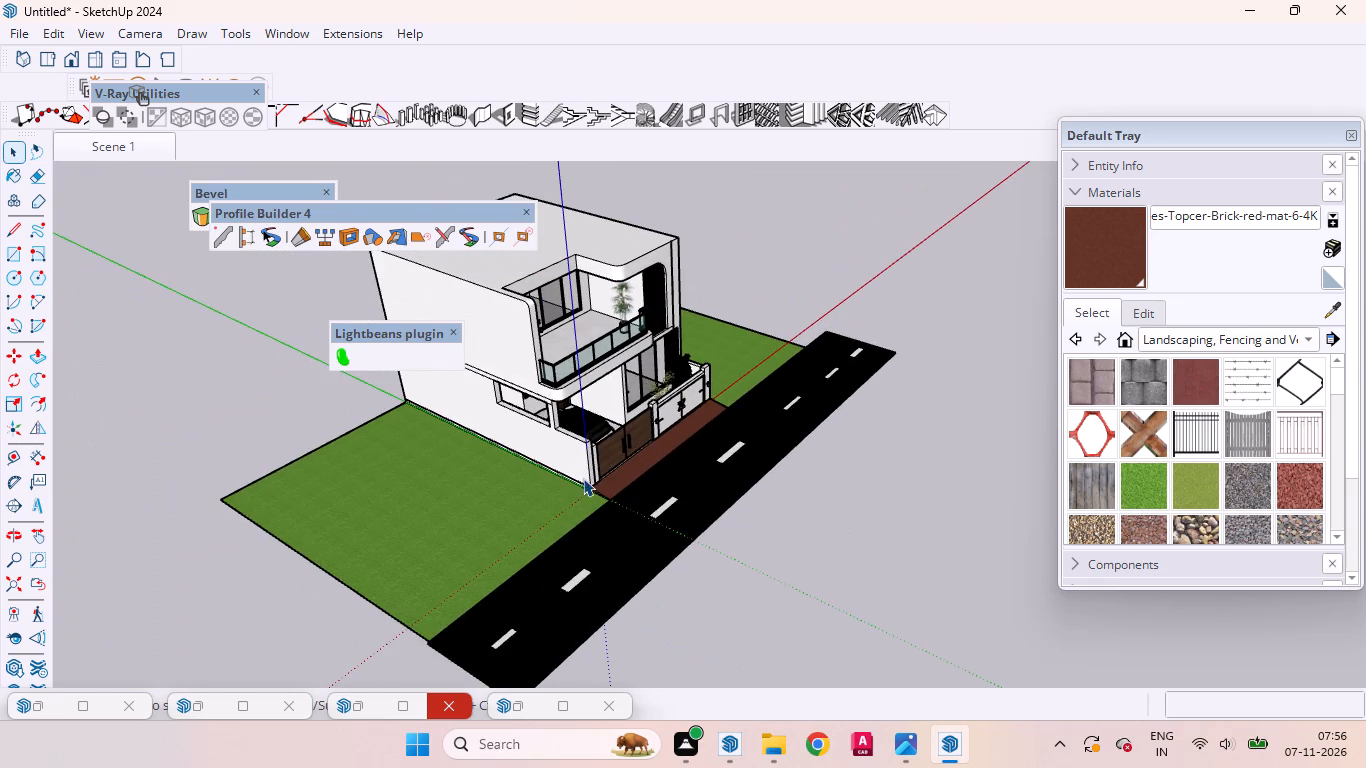
# Reopen the ramp's group at the wooden gate end, examine its side and top faces, and leave the group.
pyautogui.scroll(20, 580, 481)
pyautogui.scroll(7, 580, 481)
pyautogui.moveTo(615, 547); pyautogui.dragTo(697, 491, button='middle')
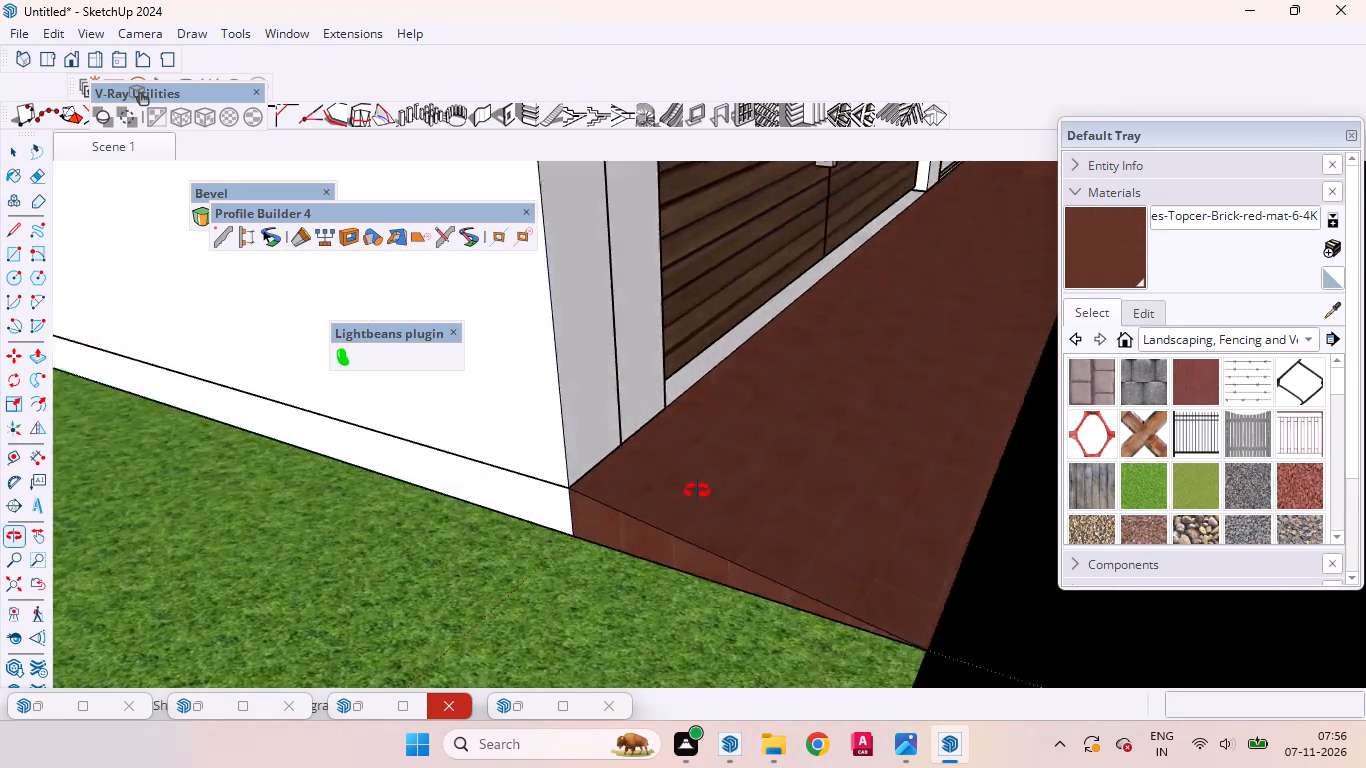
pyautogui.moveTo(697, 491); pyautogui.dragTo(717, 476, button='middle')
pyautogui.scroll(5, 690, 495)
pyautogui.click(626, 528)
pyautogui.doubleClick(631, 521)
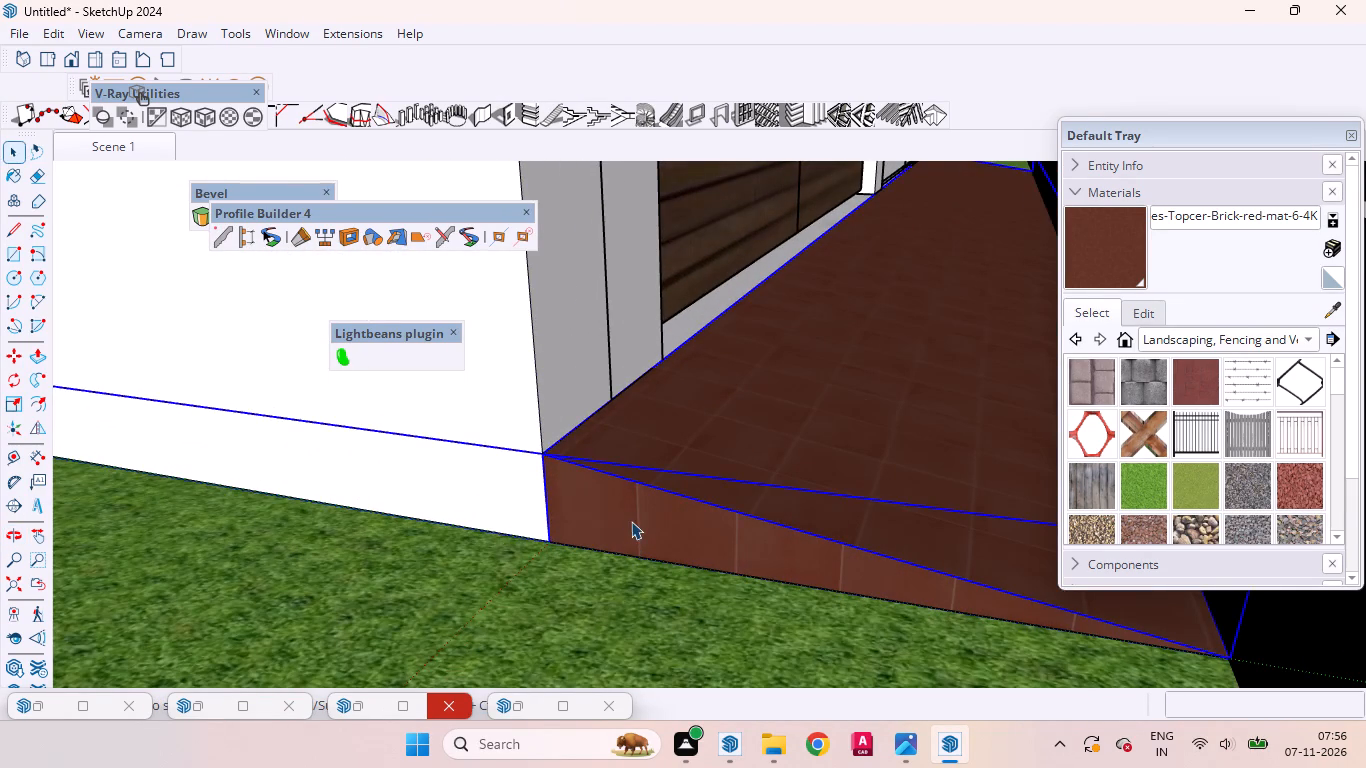
pyautogui.click(741, 528)
pyautogui.scroll(-4, 473, 495)
pyautogui.click(762, 474)
pyautogui.moveTo(801, 499); pyautogui.dragTo(238, 589, button='middle')
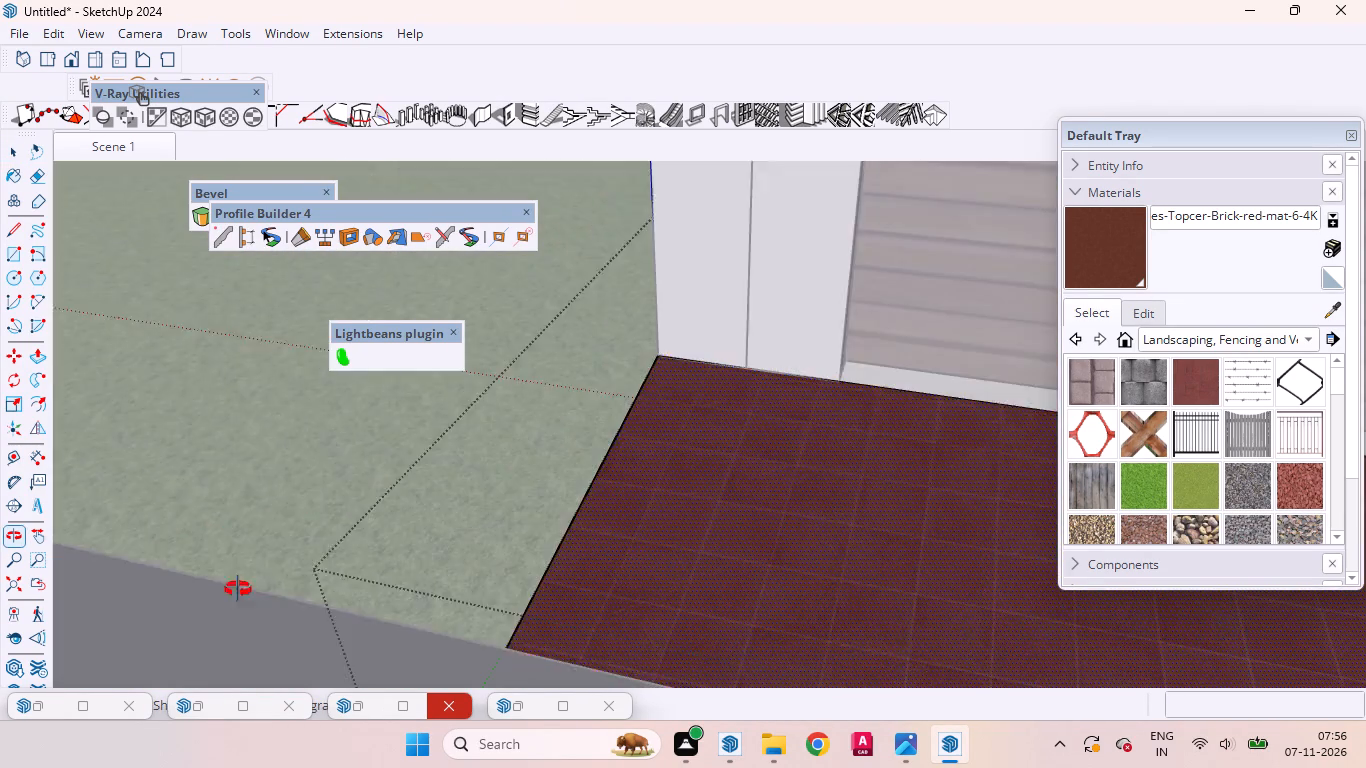
pyautogui.moveTo(238, 589); pyautogui.dragTo(237, 589, button='middle')
pyautogui.scroll(-20, 497, 469)
pyautogui.scroll(-5, 497, 469)
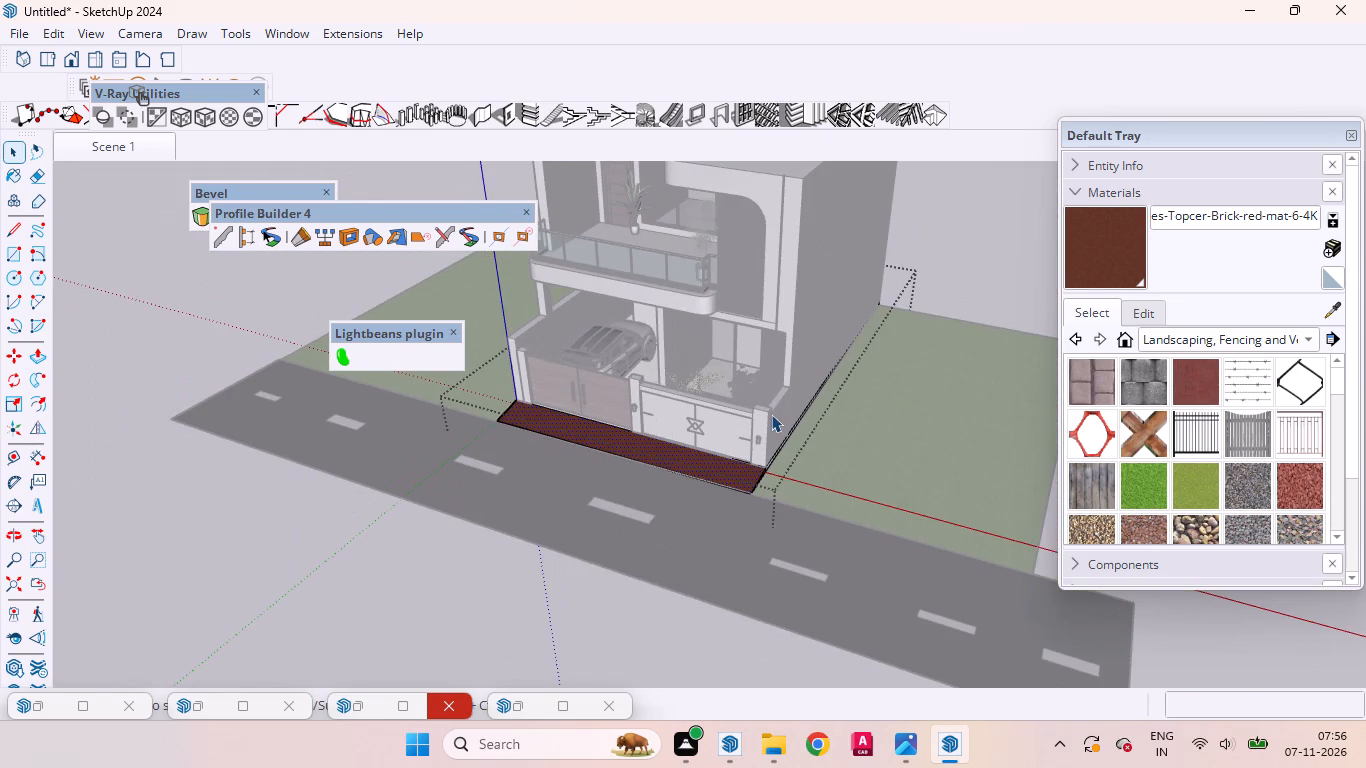
pyautogui.click(1027, 282)
# Open the ramp's group at the white wall end, compare its side and top brick faces, leave it and review the entrance.
pyautogui.scroll(14, 719, 527)
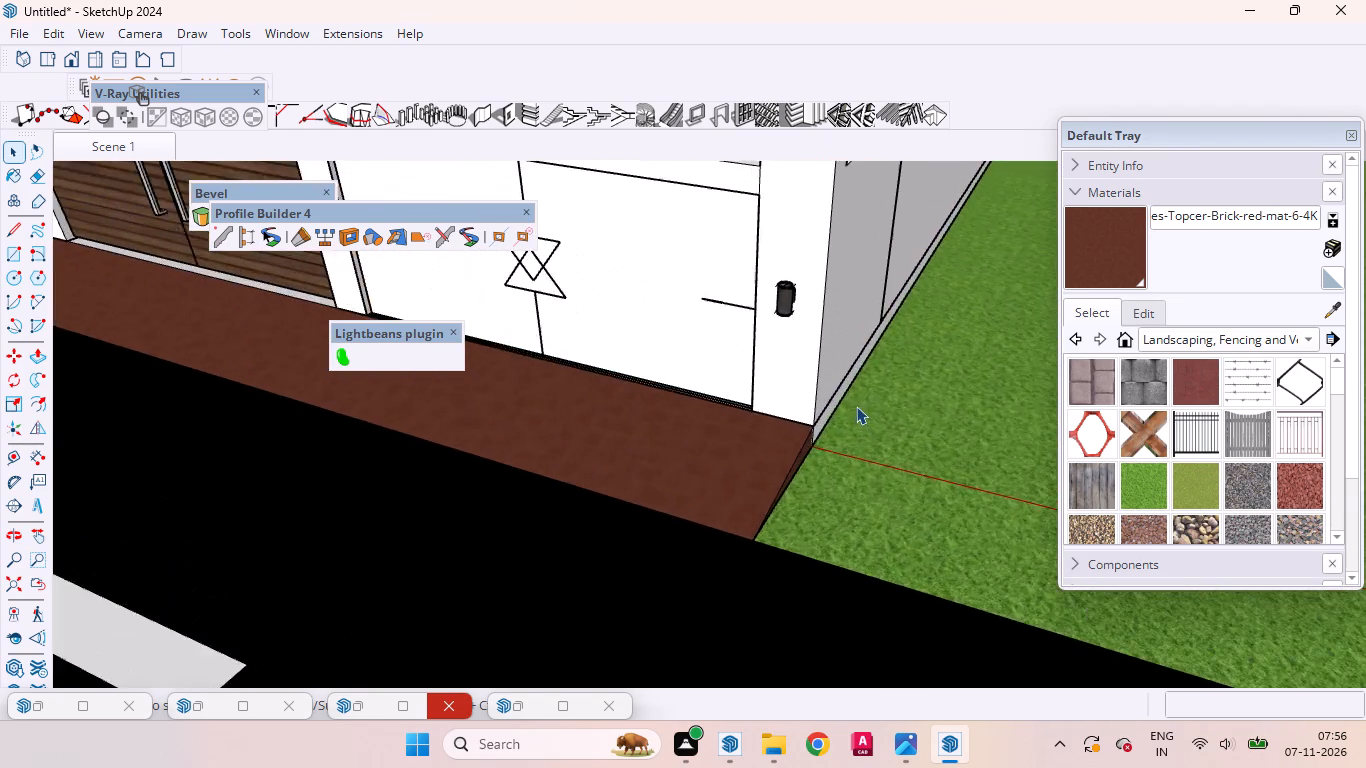
pyautogui.scroll(4, 856, 406)
pyautogui.moveTo(726, 445); pyautogui.dragTo(582, 439, button='middle')
pyautogui.scroll(8, 765, 425)
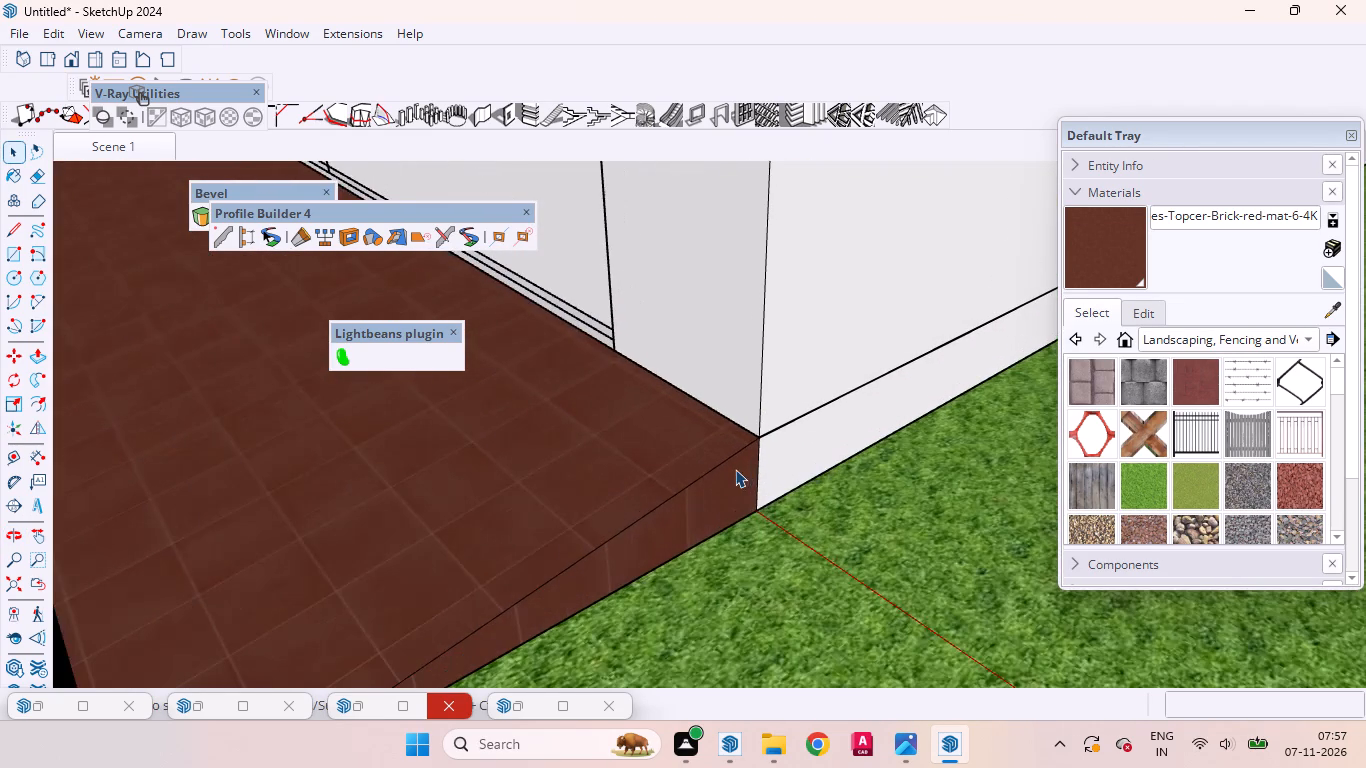
pyautogui.click(728, 505)
pyautogui.doubleClick(728, 505)
pyautogui.click(705, 512)
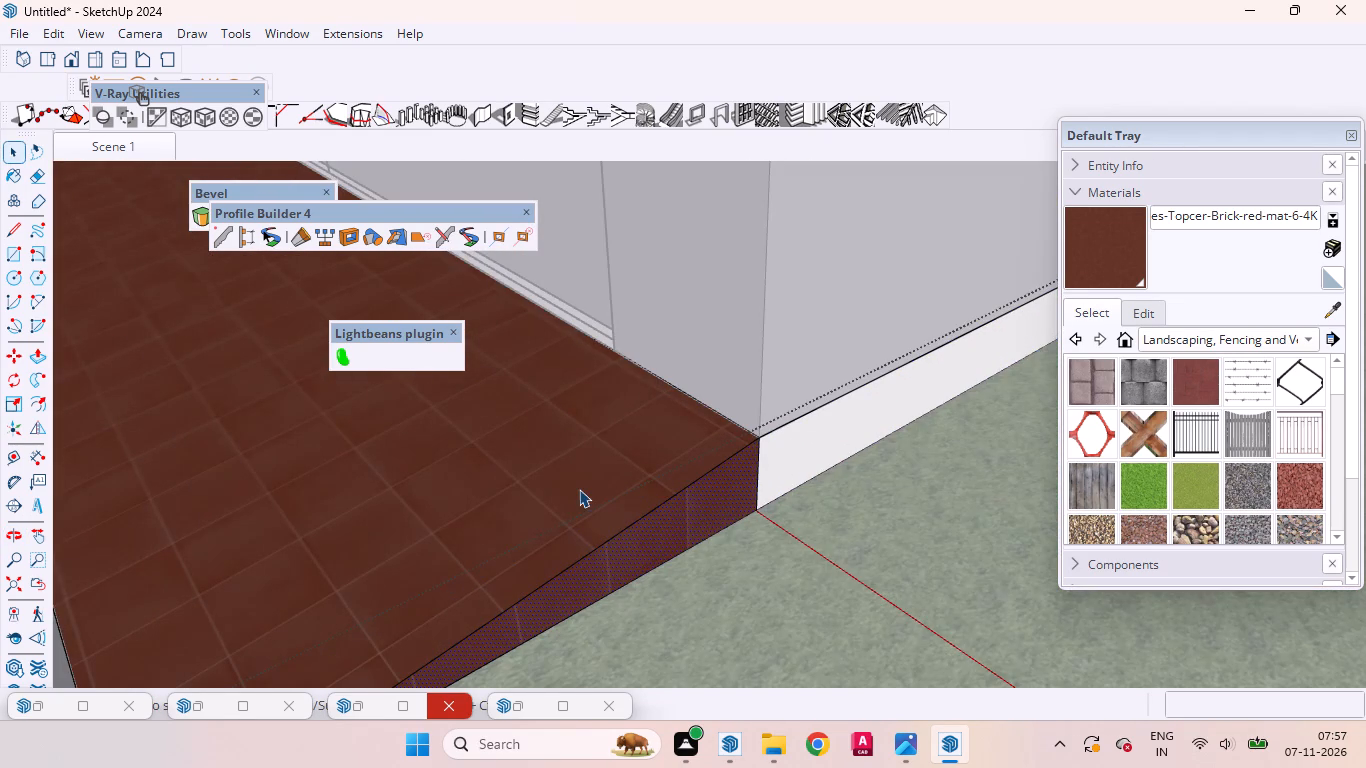
pyautogui.click(579, 489)
pyautogui.moveTo(512, 506); pyautogui.dragTo(909, 547, button='middle')
pyautogui.scroll(-16, 909, 547)
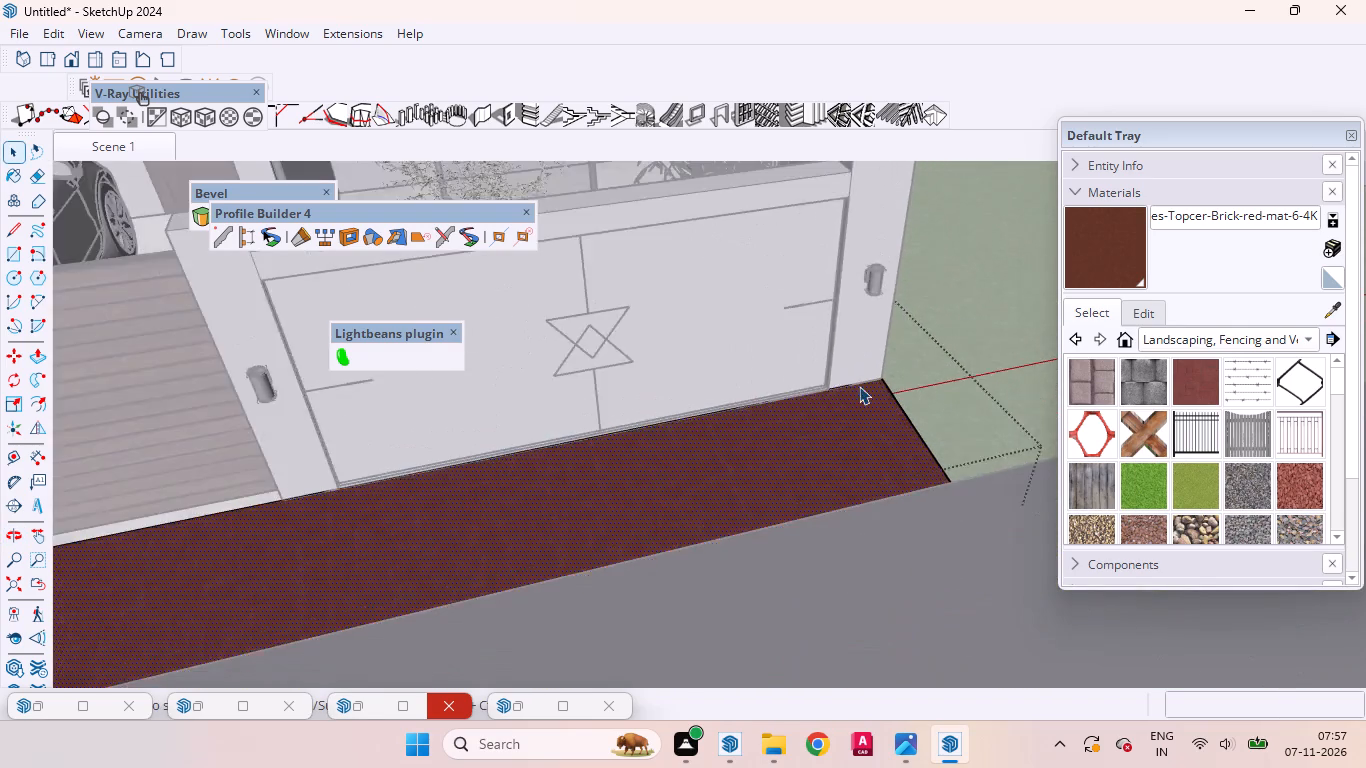
pyautogui.scroll(-20, 859, 386)
pyautogui.click(863, 530)
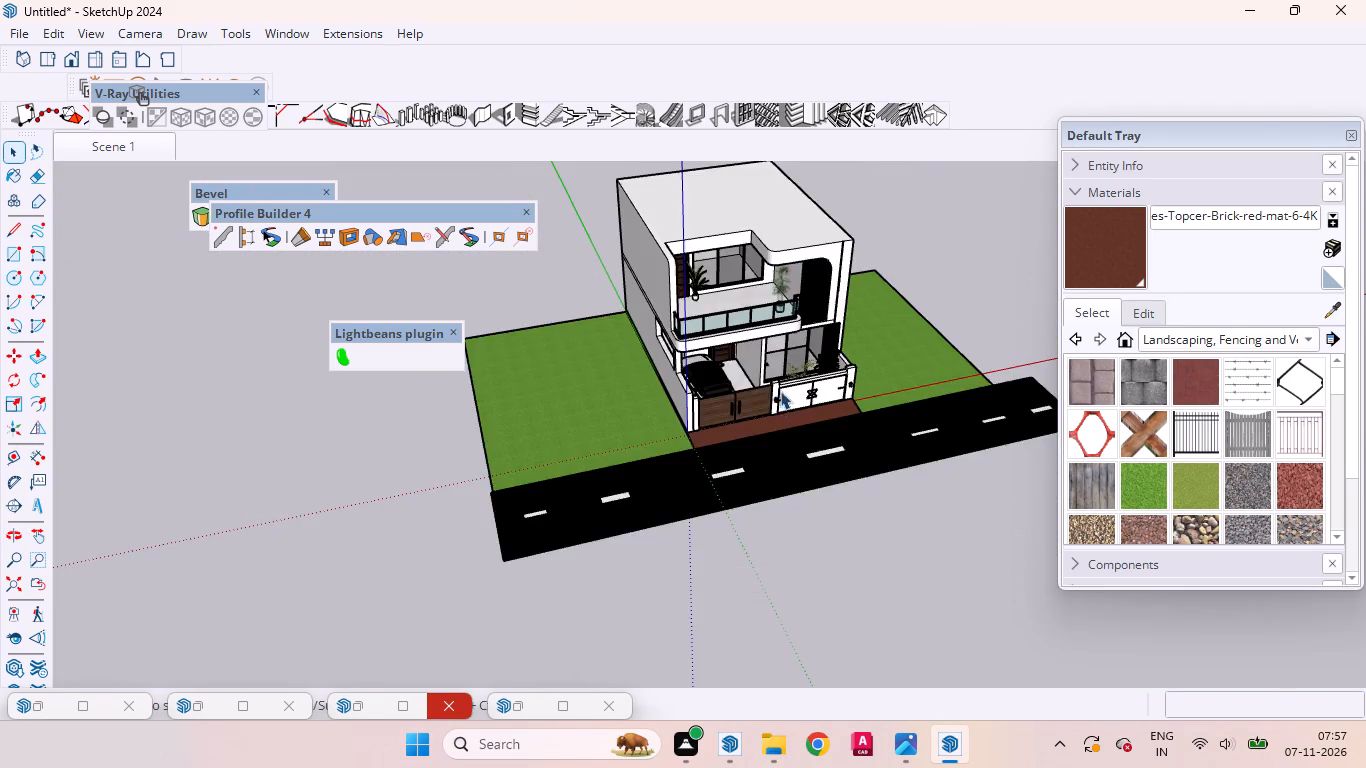
pyautogui.scroll(12, 783, 386)
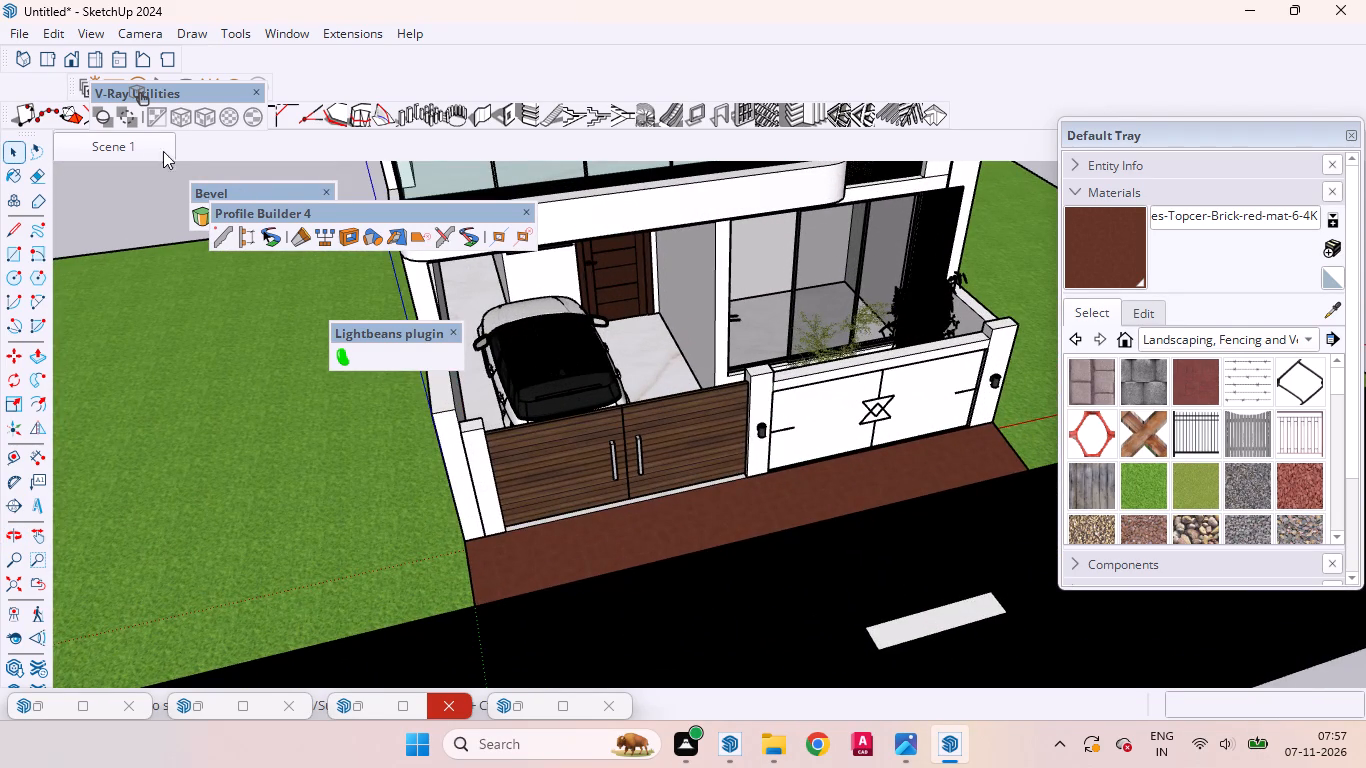
# Dock the floating V-Ray Utilities toolbar and place it on its own row beneath the other docked toolbars.
pyautogui.moveTo(206, 90); pyautogui.dragTo(541, 164)
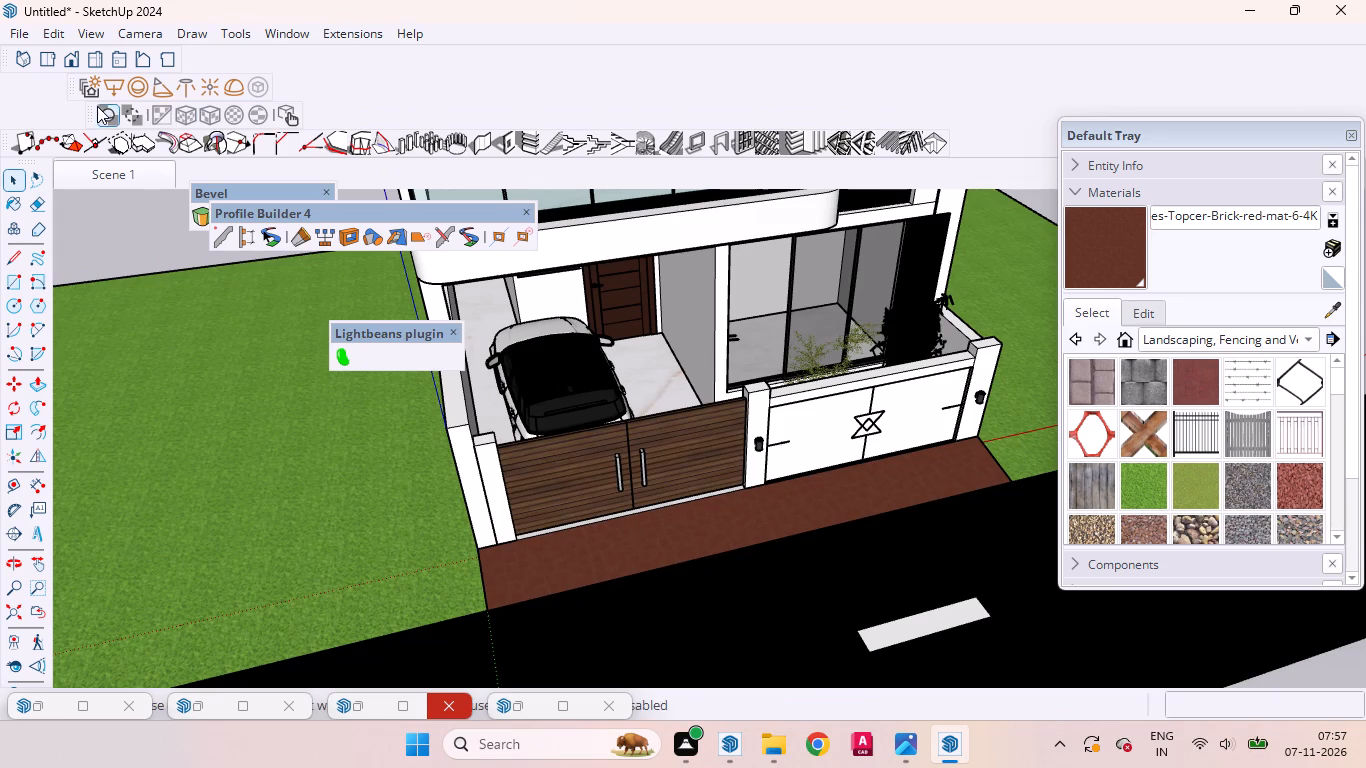
pyautogui.moveTo(89, 104); pyautogui.dragTo(318, 159)
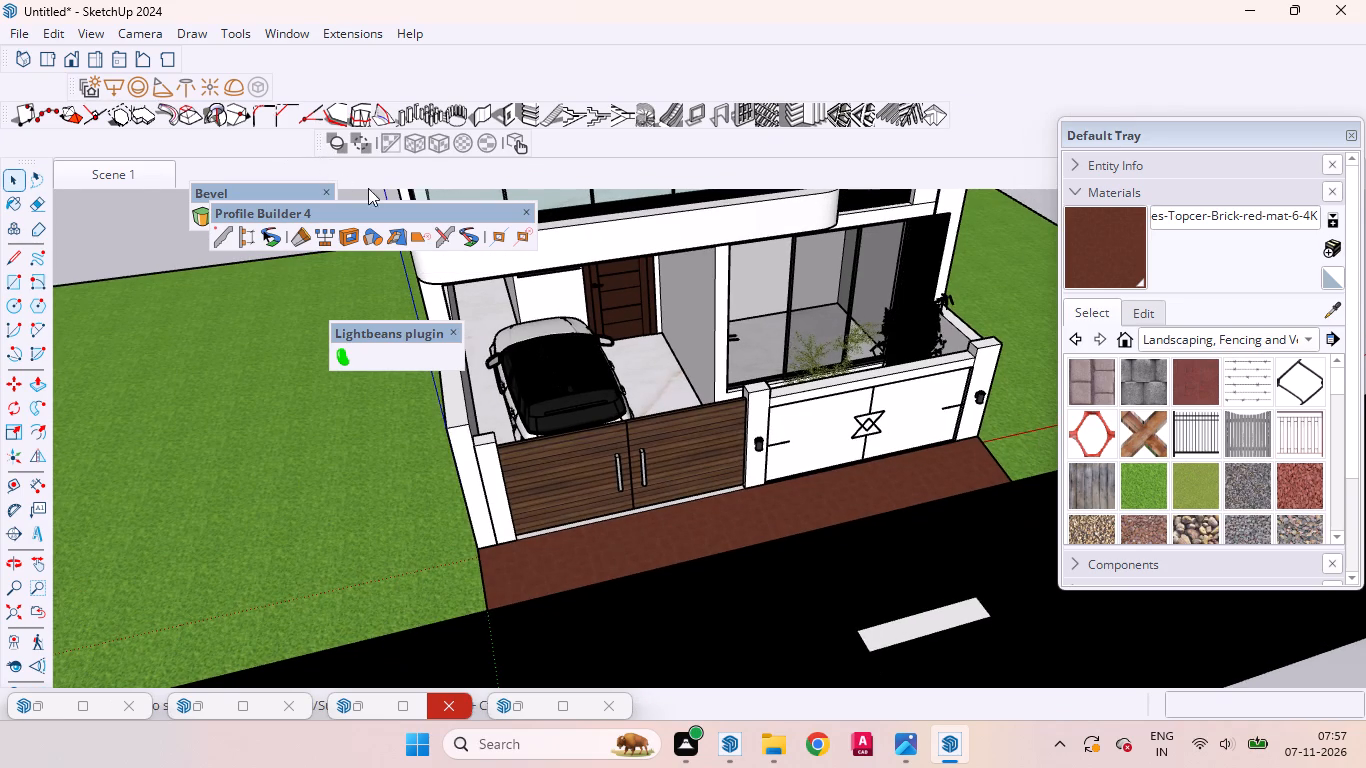
# Undock the V-Ray Utilities toolbar so it floats over the model, and close the Profile Builder 4 toolbar.
pyautogui.moveTo(320, 143); pyautogui.dragTo(498, 216)
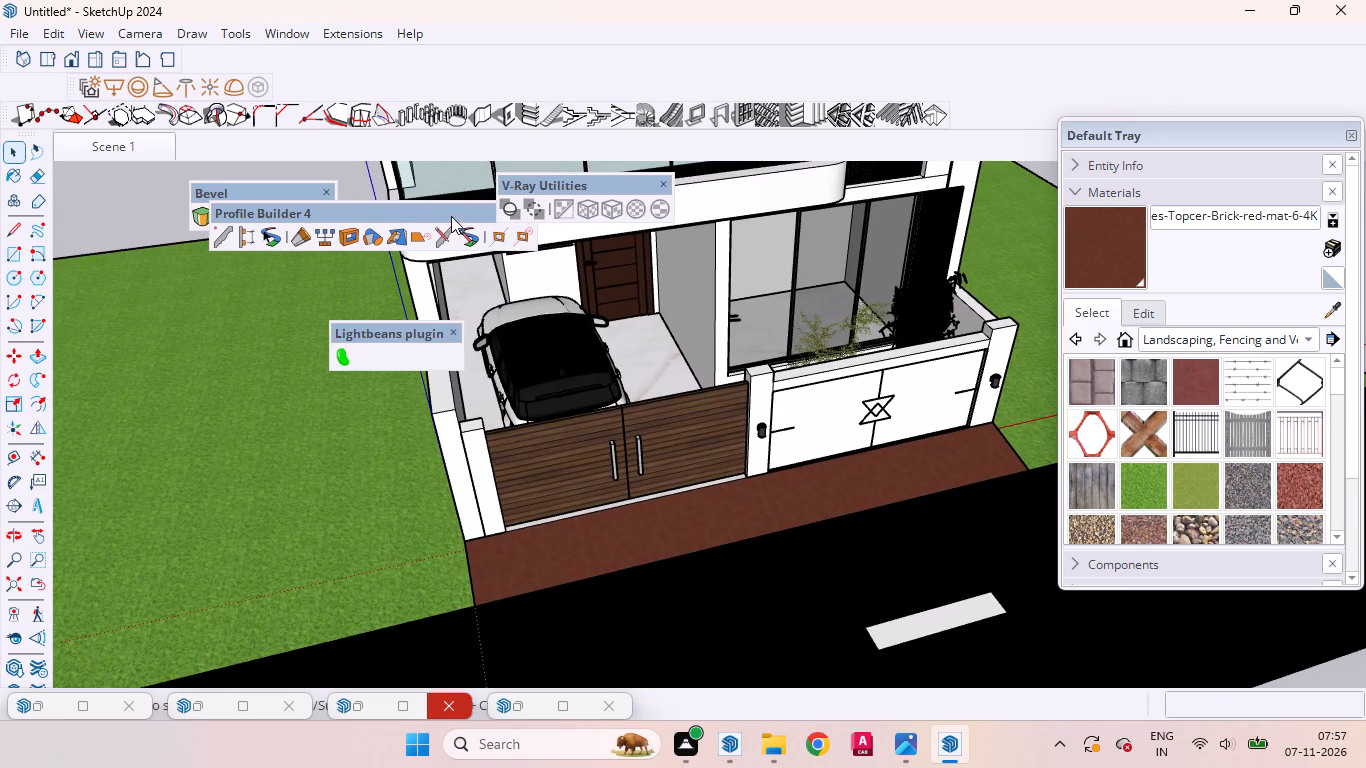
pyautogui.moveTo(409, 208); pyautogui.dragTo(269, 248)
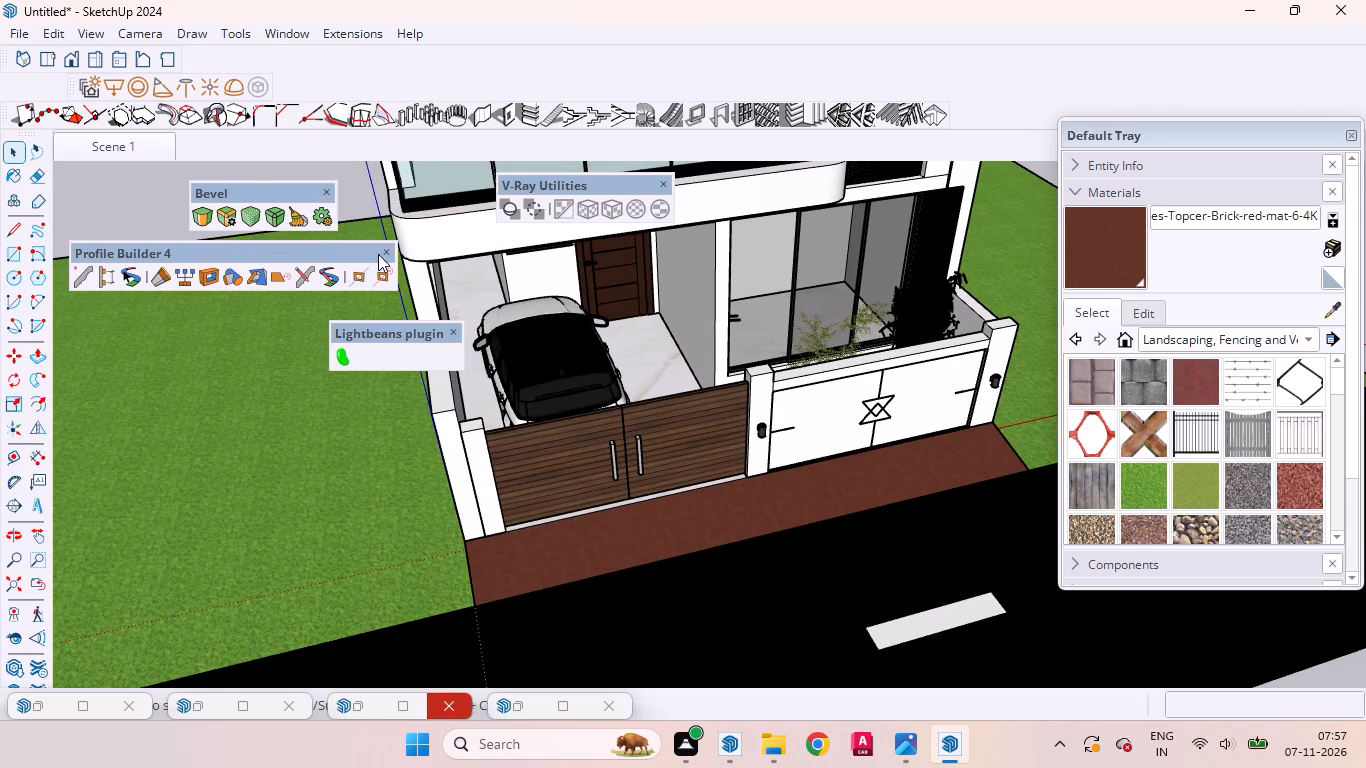
pyautogui.click(387, 246)
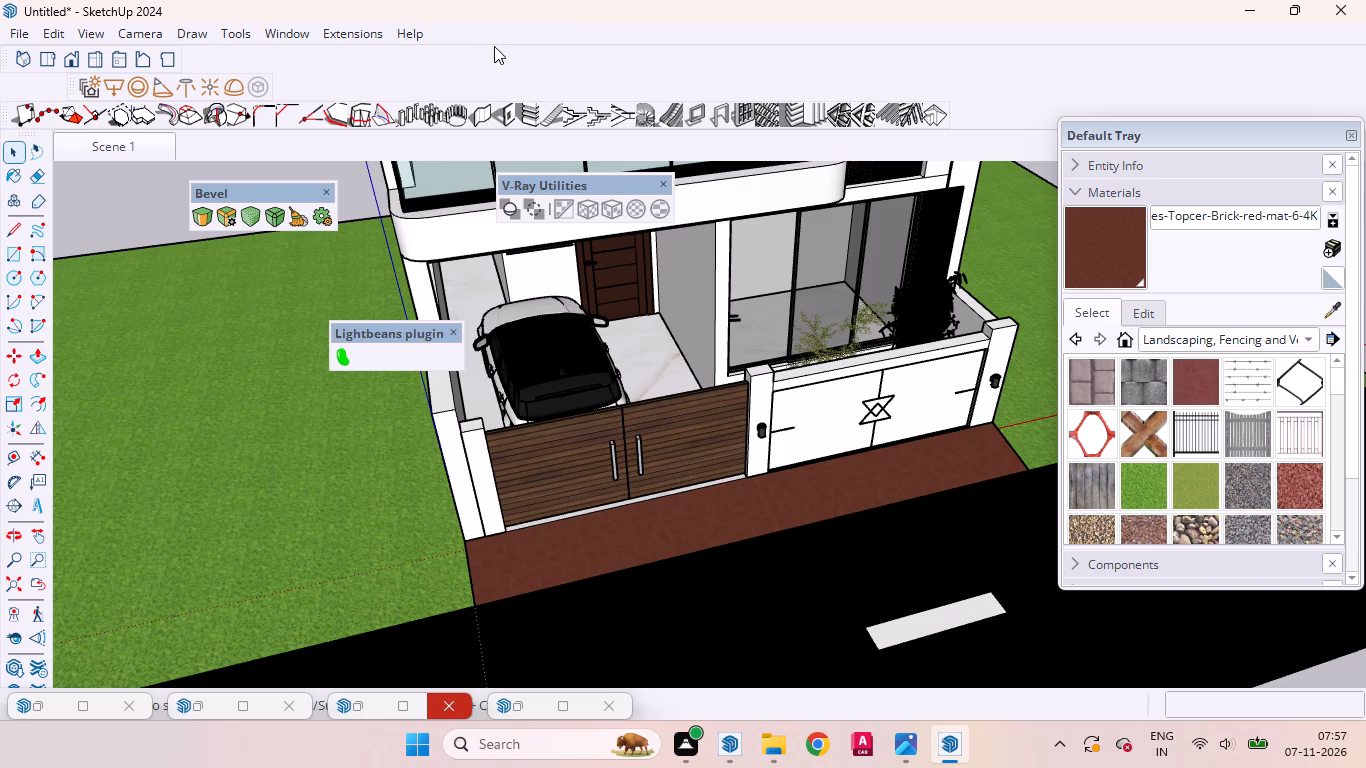
# Hide the Views toolbar.
pyautogui.rightClick(494, 46)
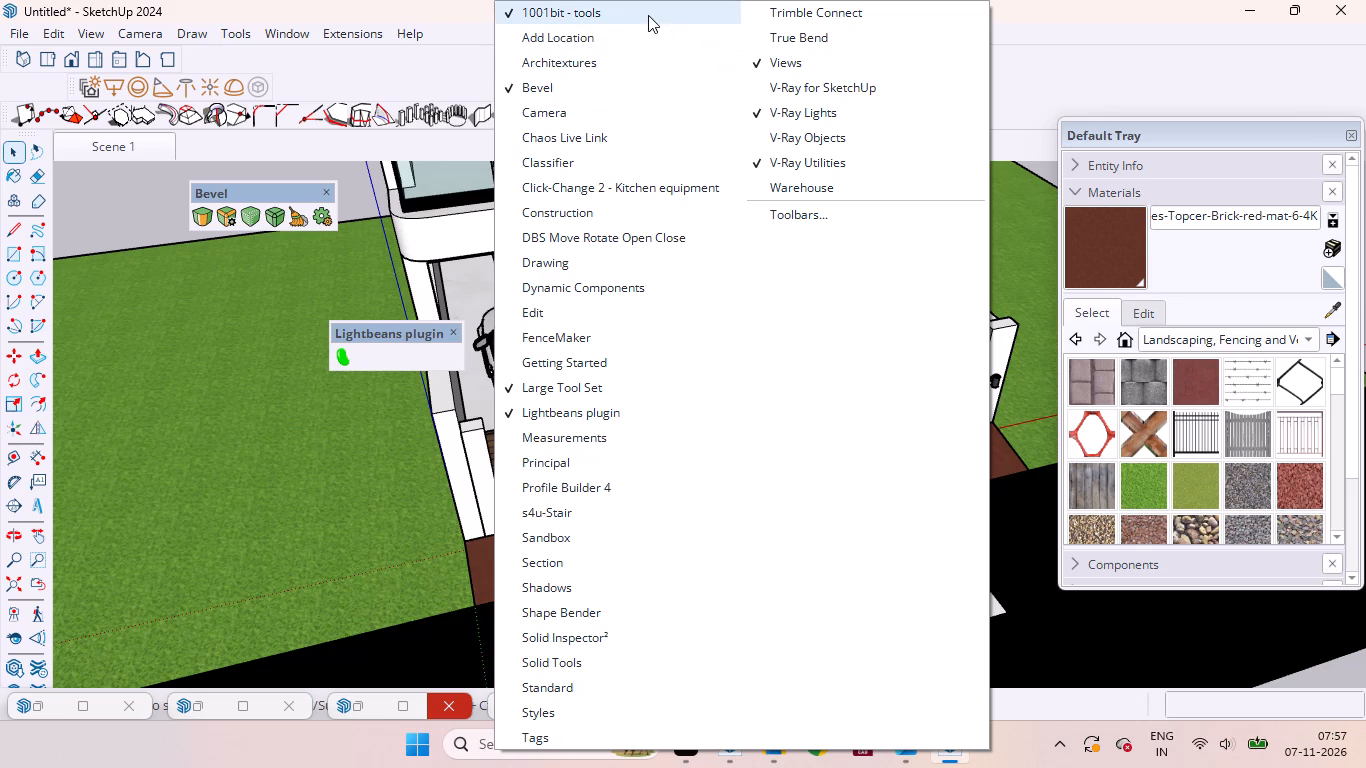
pyautogui.click(135, 194)
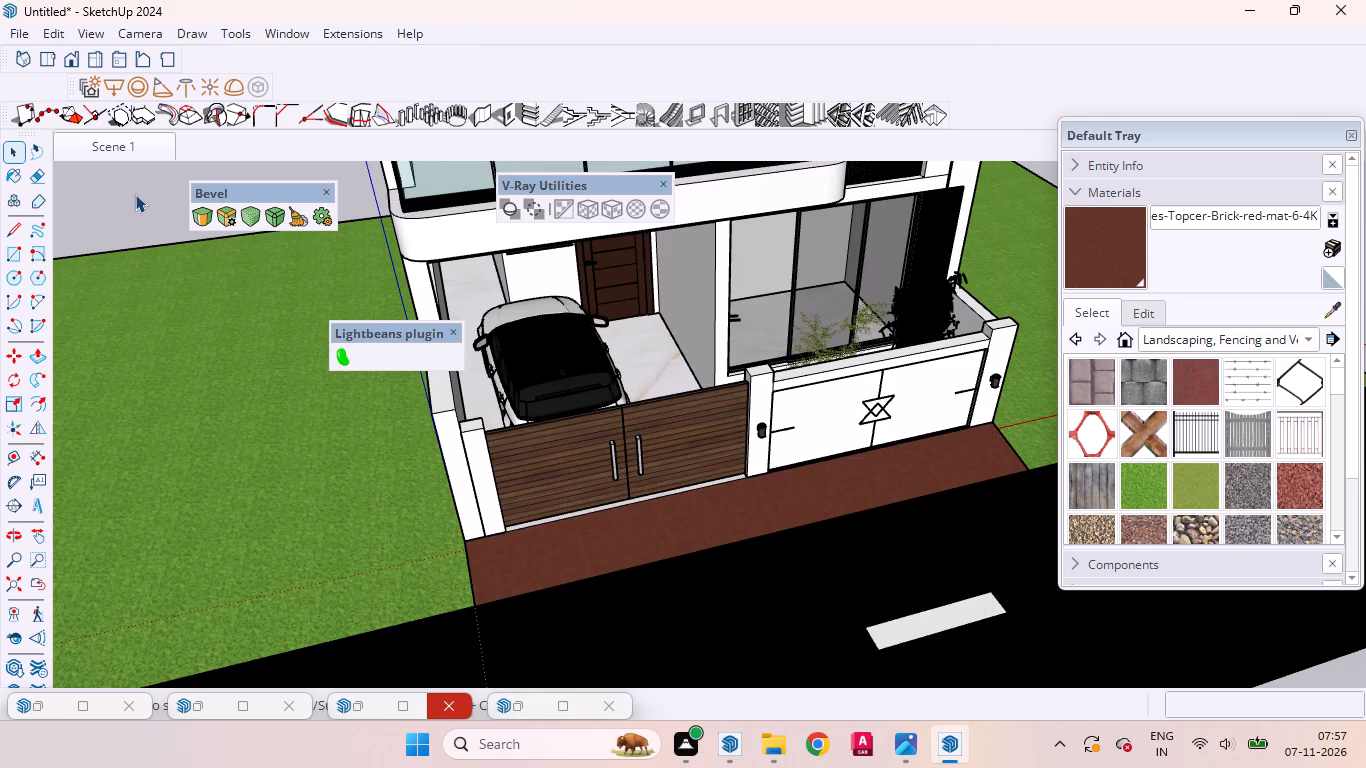
pyautogui.scroll(-5, 918, 421)
pyautogui.scroll(1, 918, 424)
pyautogui.scroll(-4, 918, 424)
pyautogui.moveTo(711, 436); pyautogui.dragTo(808, 393, button='middle')
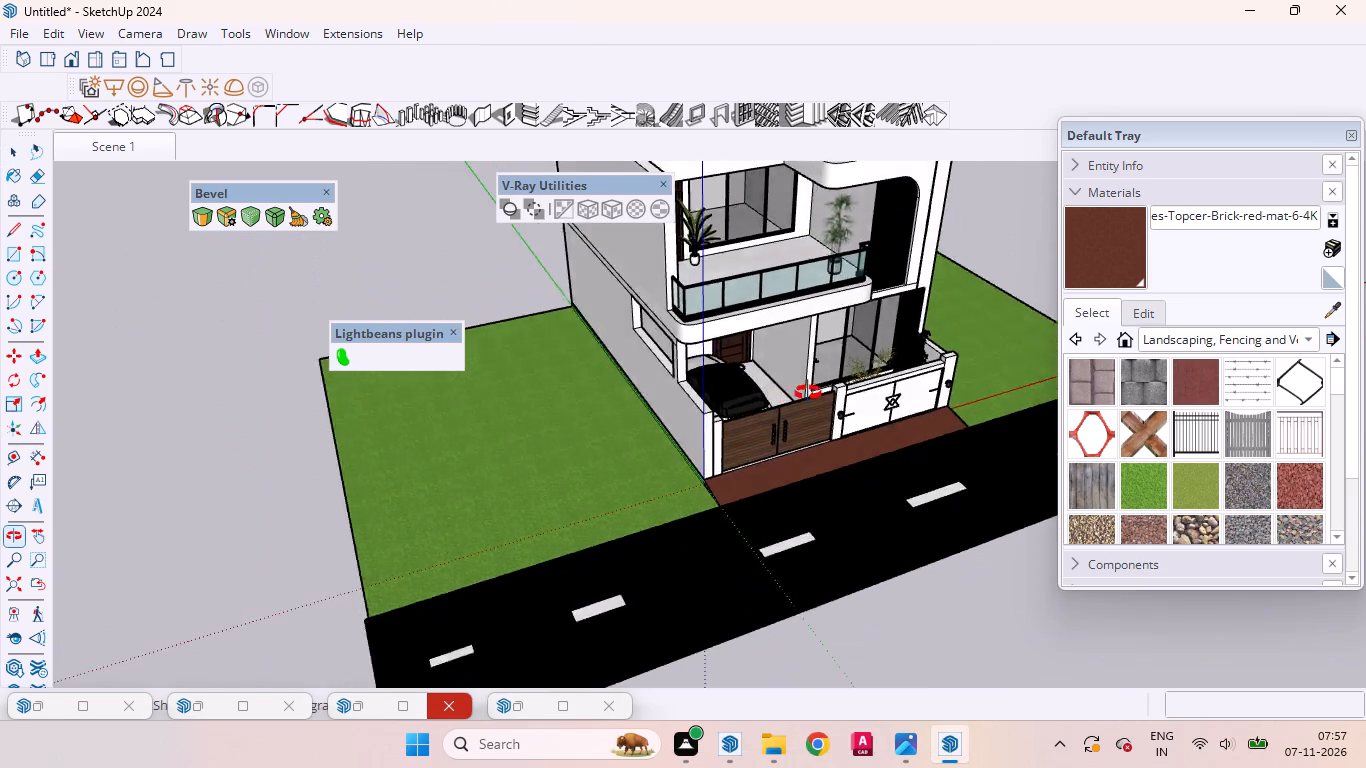
pyautogui.moveTo(808, 393); pyautogui.dragTo(465, 405, button='middle')
pyautogui.rightClick(546, 27)
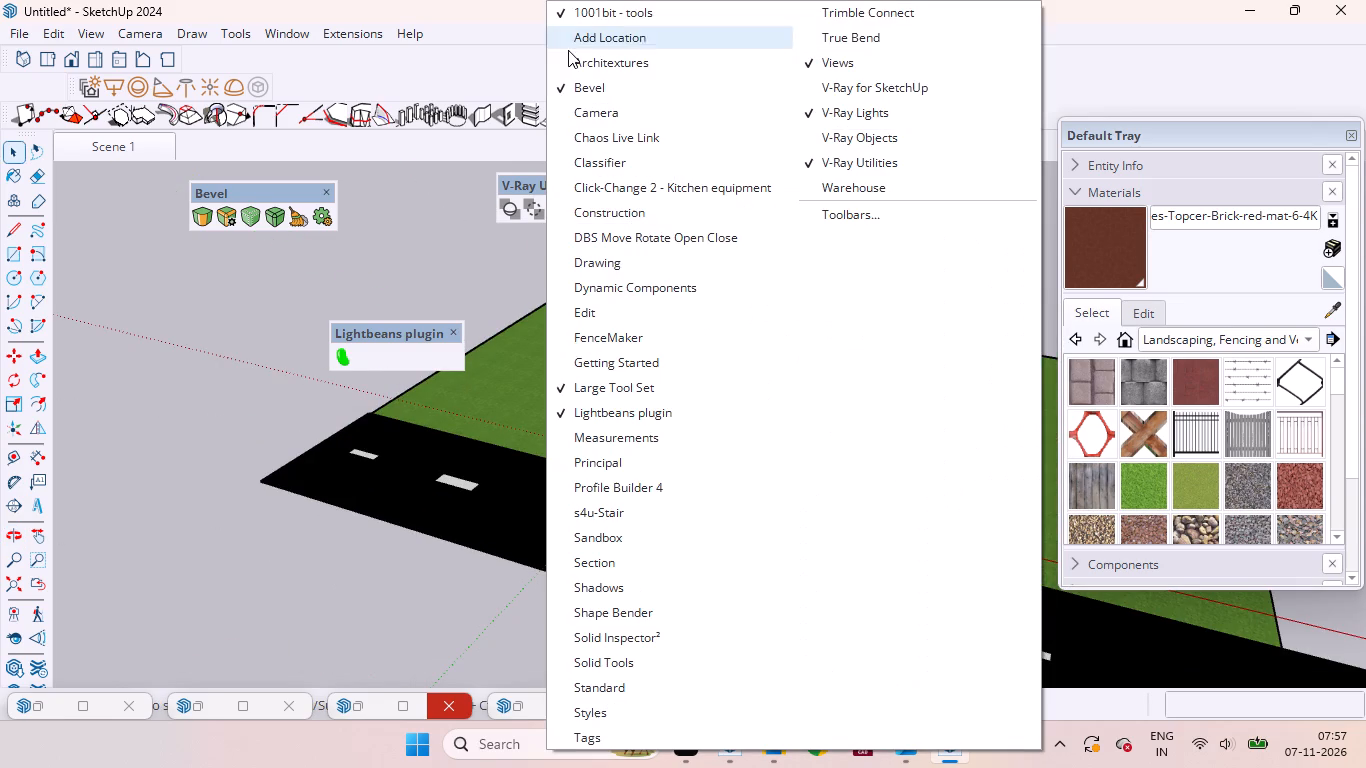
pyautogui.click(821, 74)
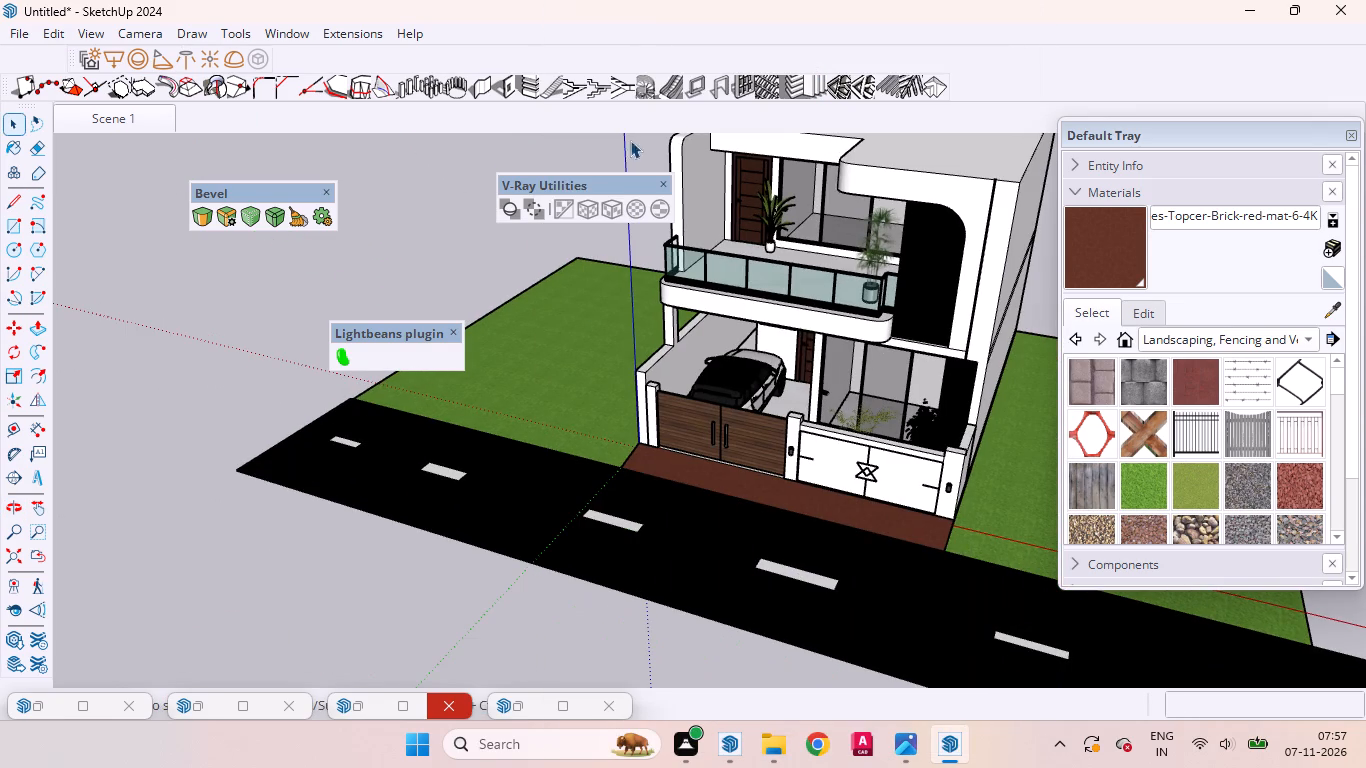
# Move the floating V-Ray Utilities toolbar near the Bevel toolbar and show the V-Ray for SketchUp toolbar.
pyautogui.moveTo(559, 180); pyautogui.dragTo(423, 160)
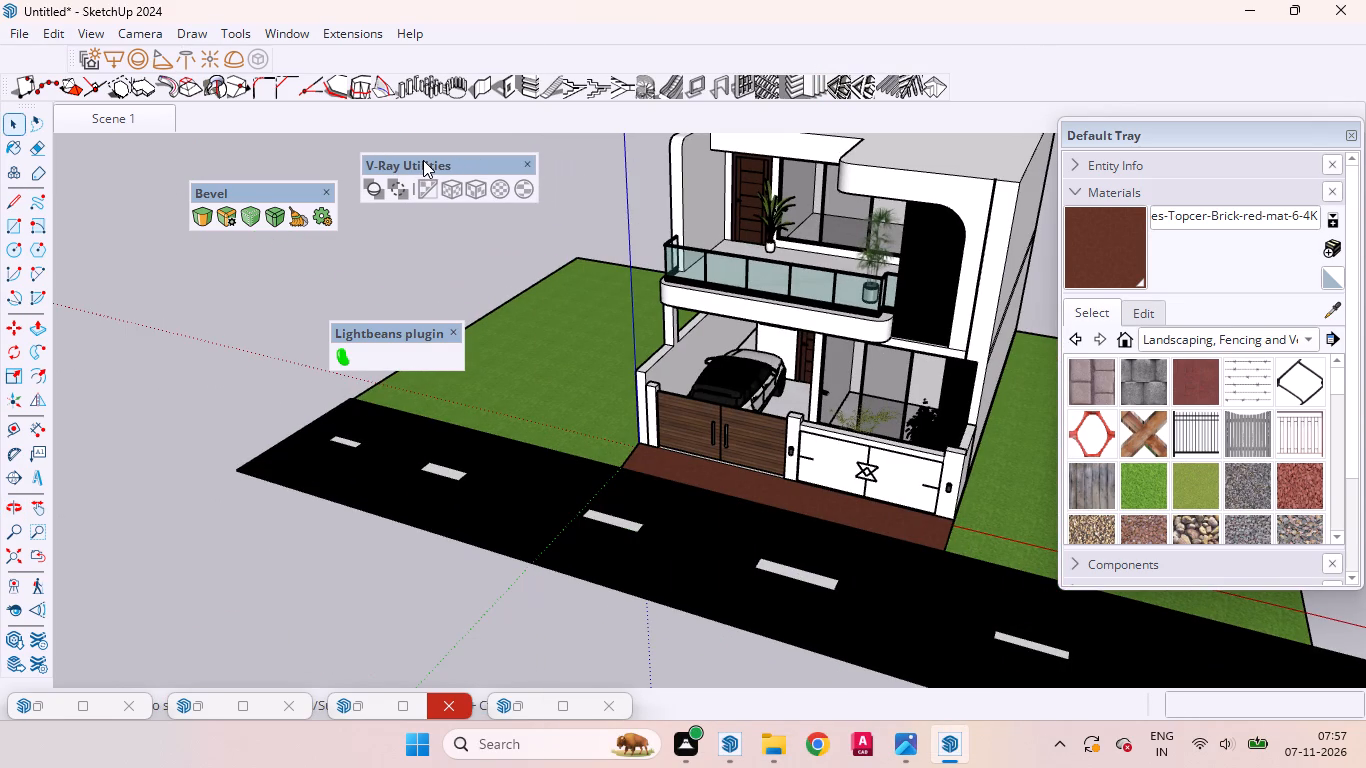
pyautogui.moveTo(759, 359); pyautogui.dragTo(1007, 327, button='middle')
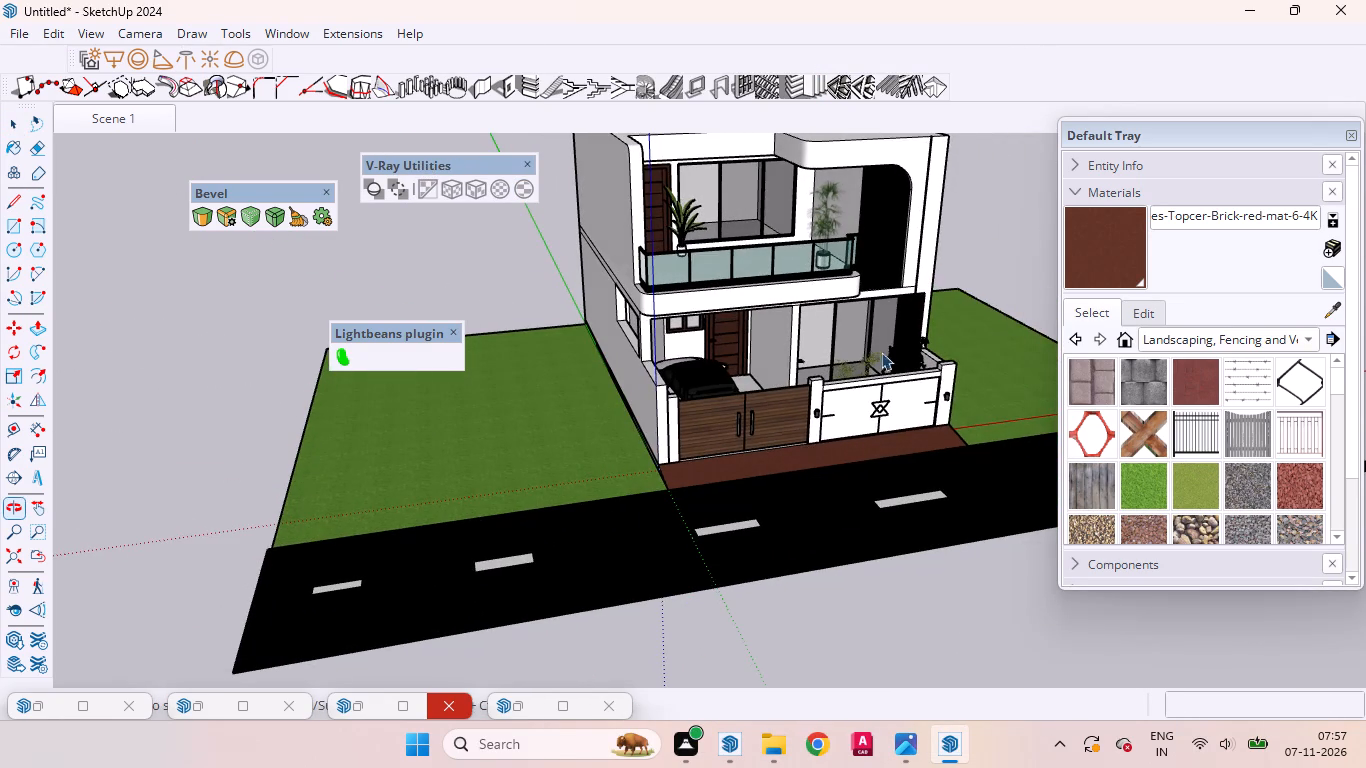
pyautogui.rightClick(521, 5)
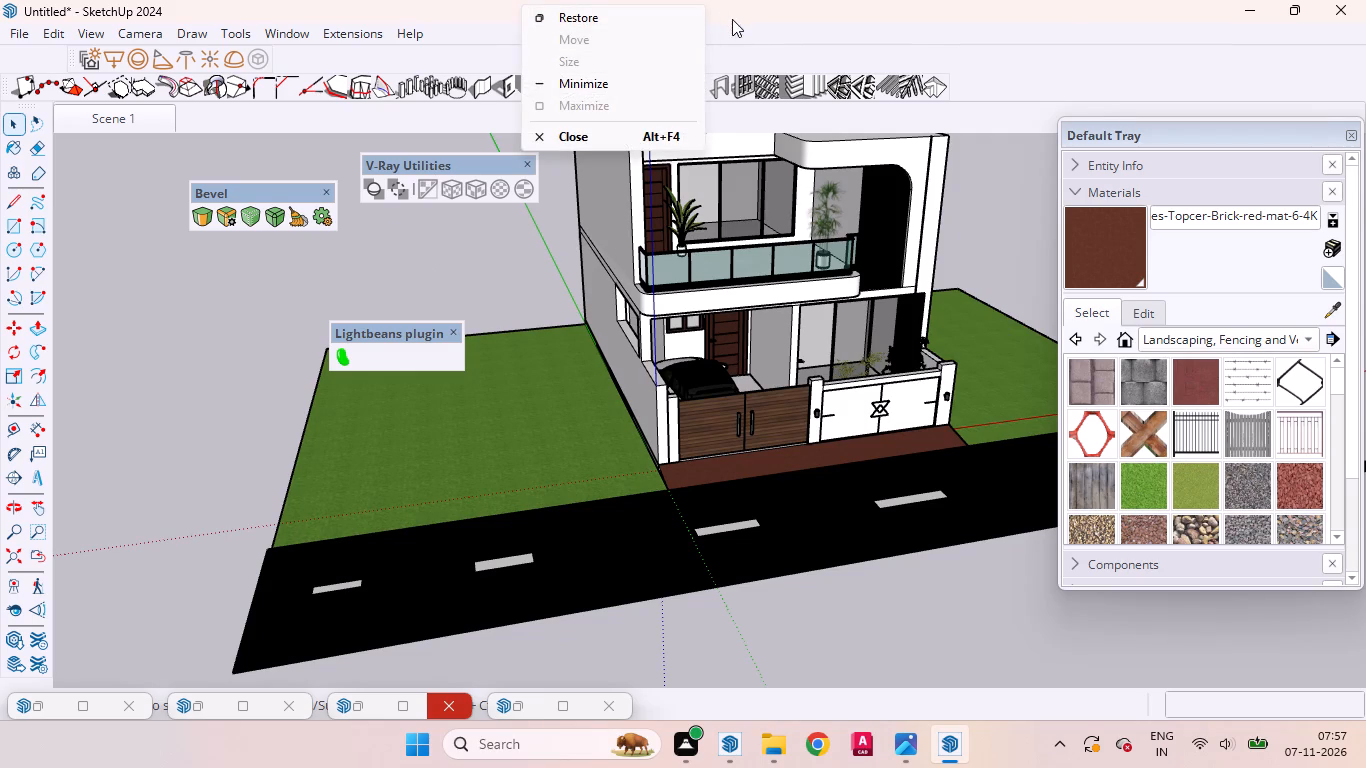
pyautogui.rightClick(735, 22)
pyautogui.rightClick(691, 33)
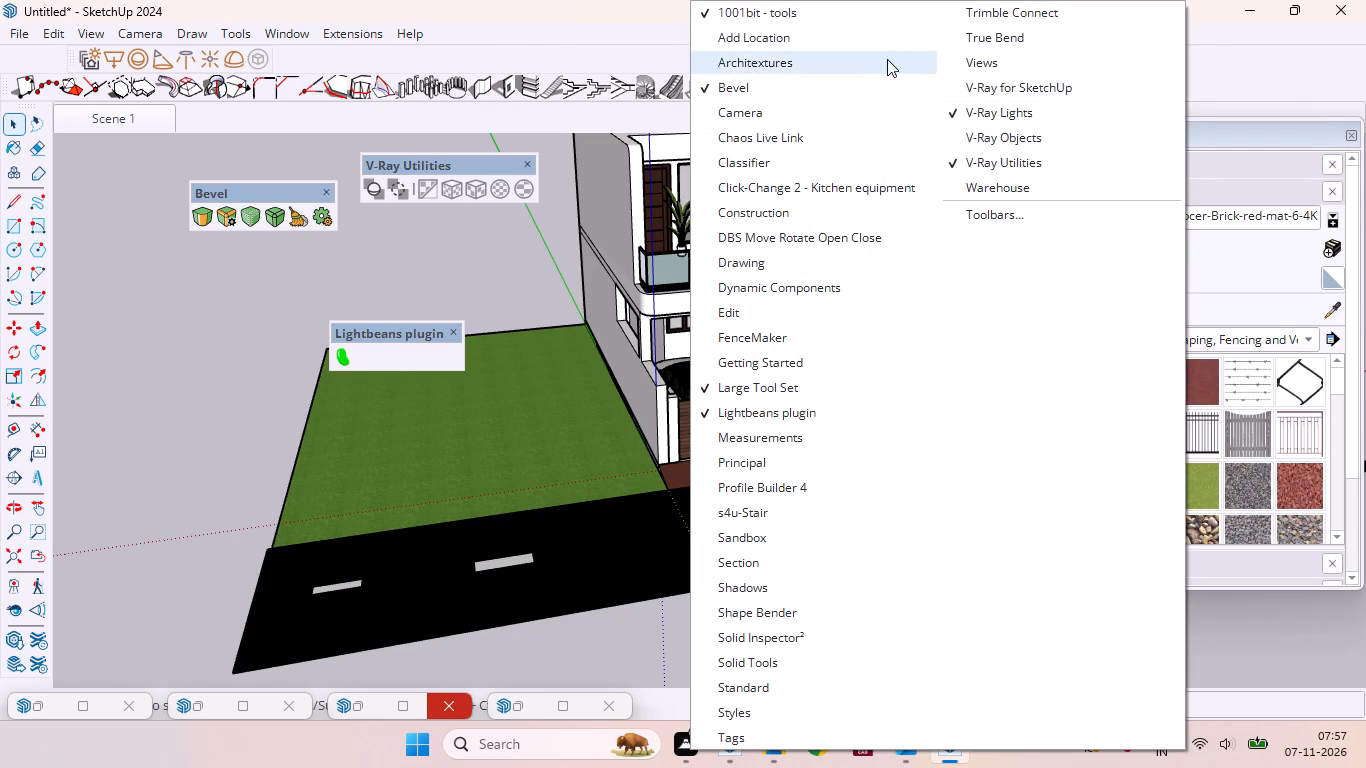
pyautogui.click(960, 84)
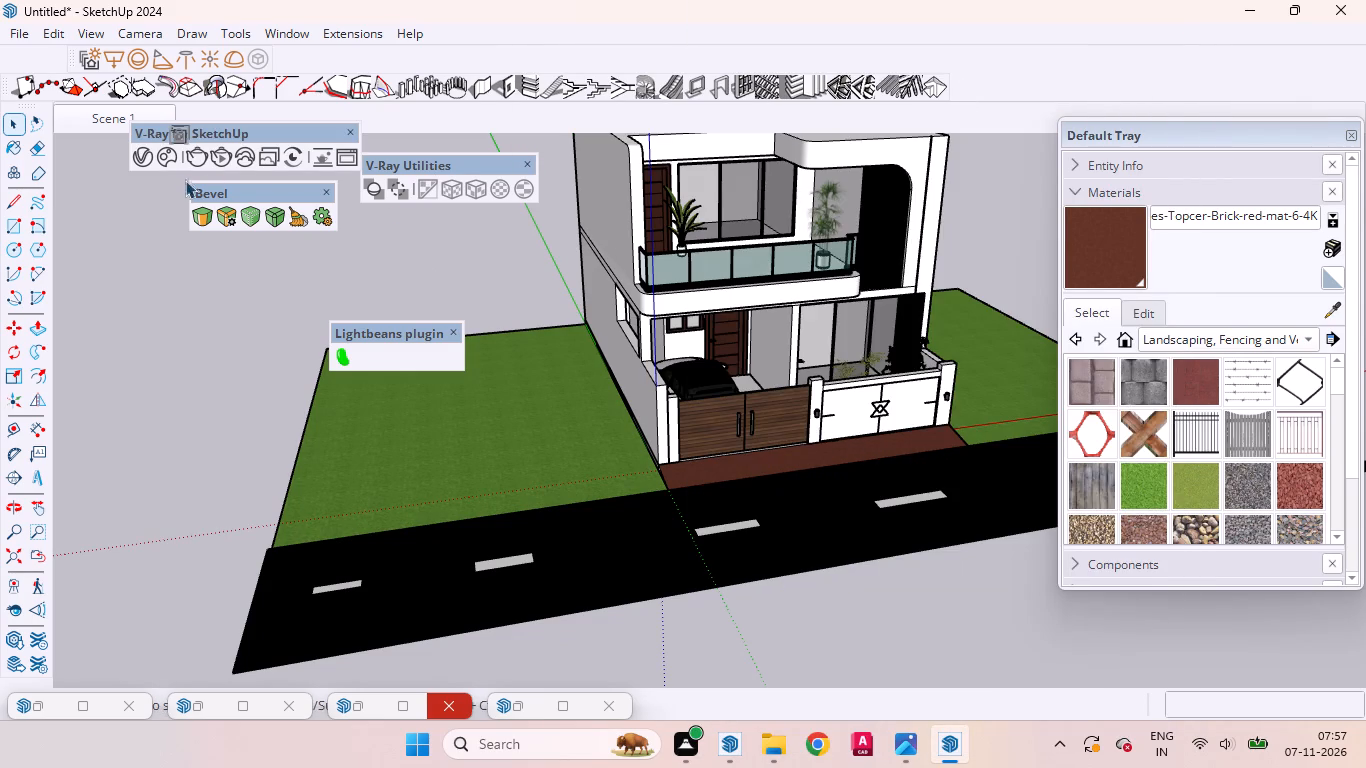
# Open the V-Ray Asset Editor, list only the scene's lights, select Mesh Light and move the editor clear of the house.
pyautogui.click(143, 154)
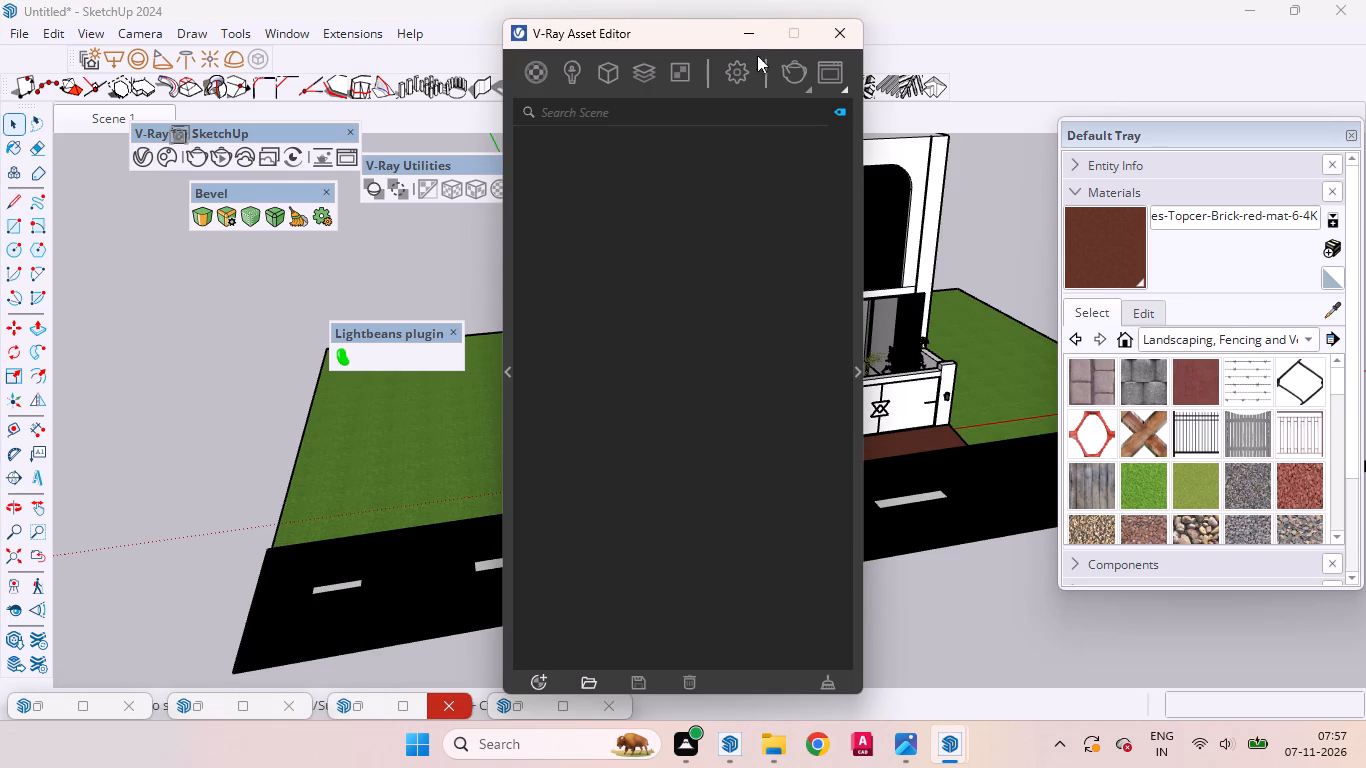
pyautogui.moveTo(691, 42); pyautogui.dragTo(602, 45)
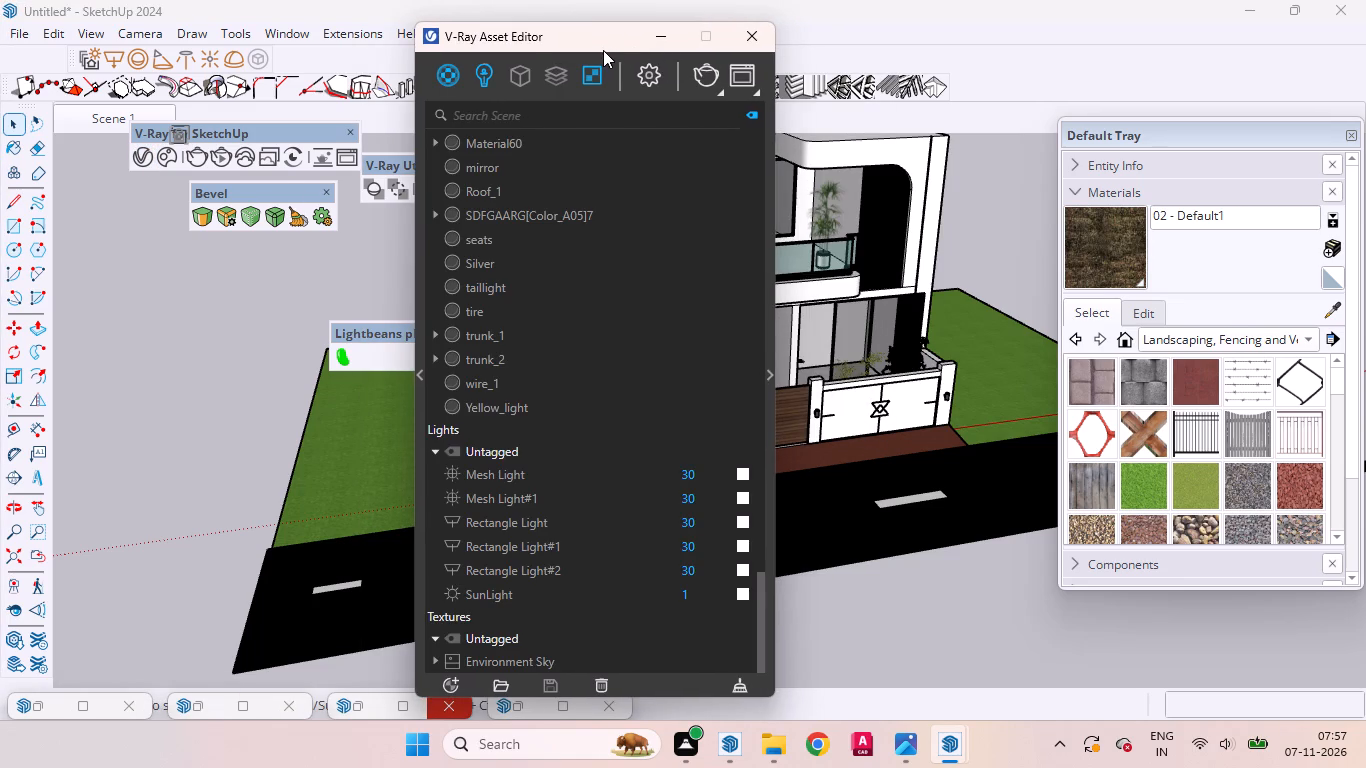
pyautogui.click(478, 76)
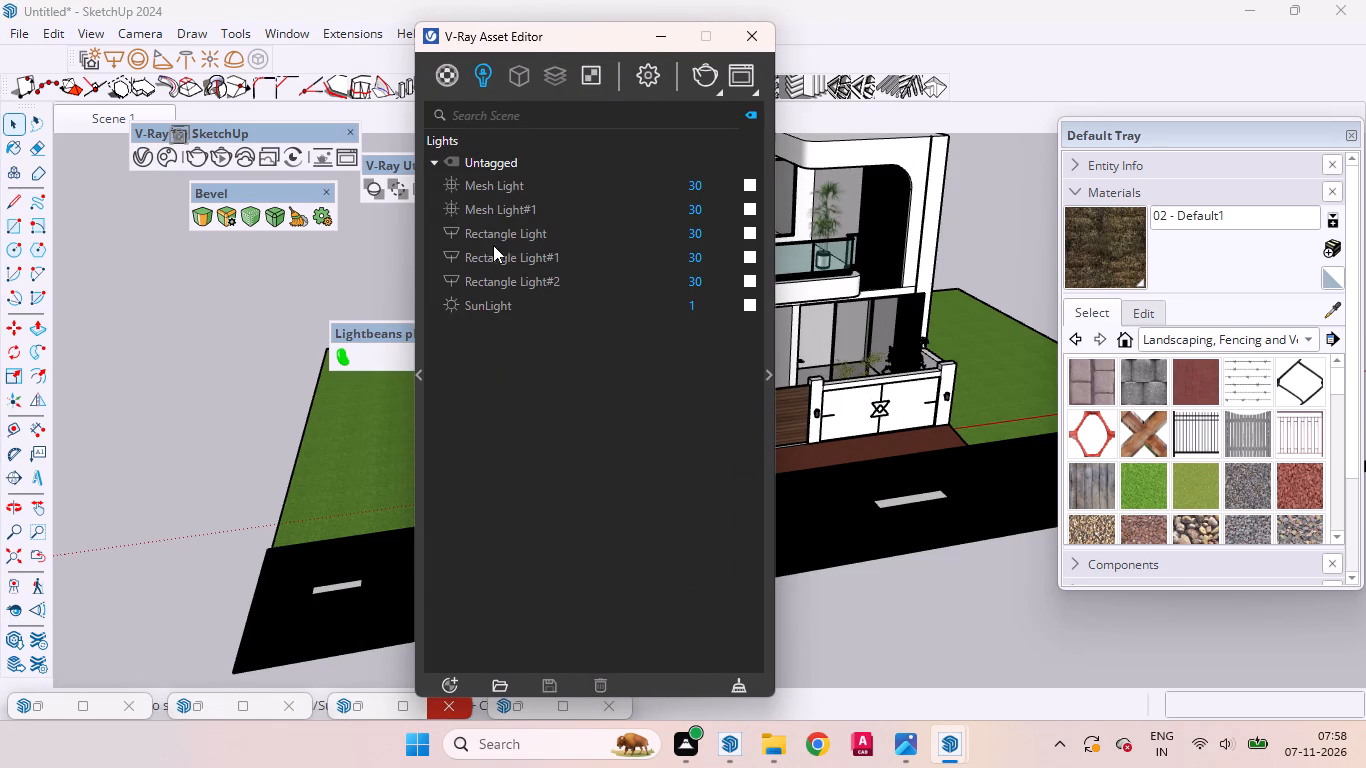
pyautogui.click(704, 180)
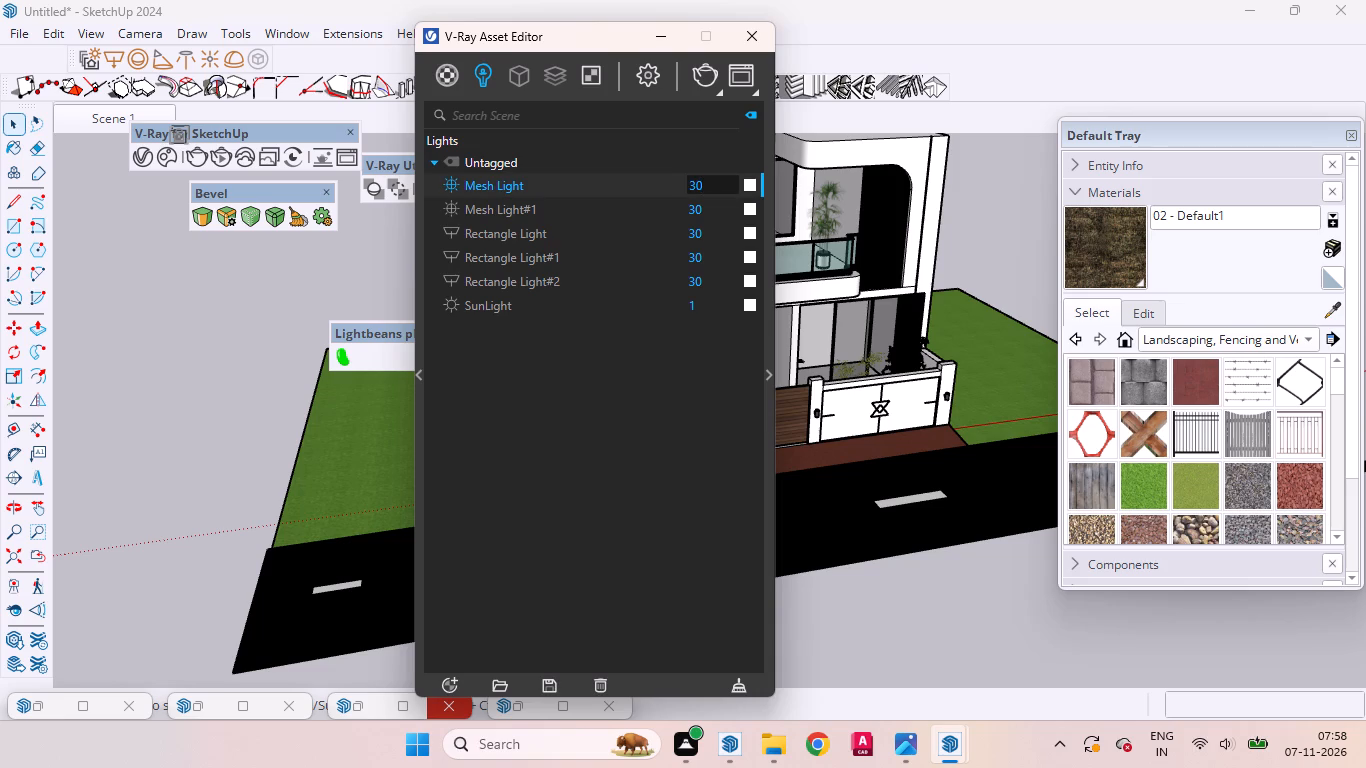
pyautogui.click(1006, 250)
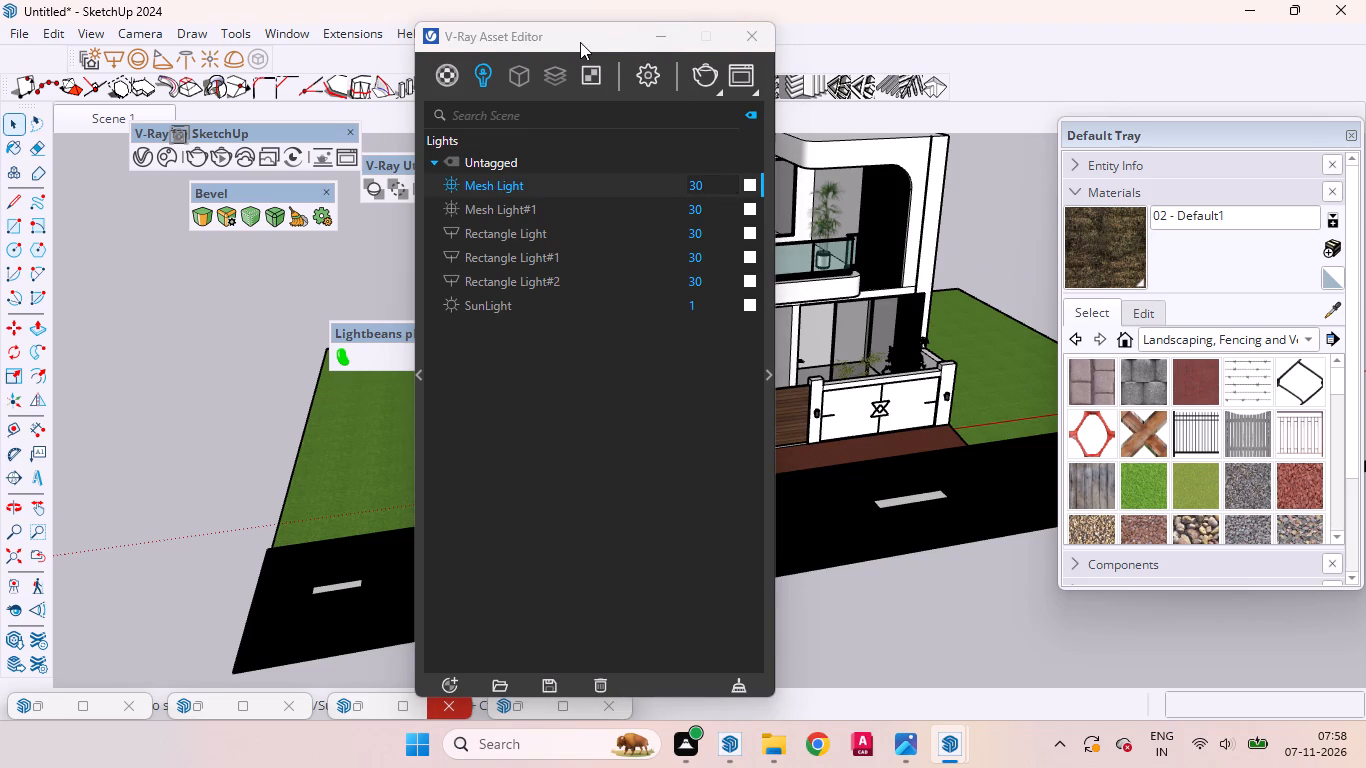
pyautogui.moveTo(579, 41); pyautogui.dragTo(246, 202)
# Open the house group at the narrow vertical groove in the white front wall and select the light object in the groove.
pyautogui.scroll(-4, 707, 412)
pyautogui.scroll(2, 846, 422)
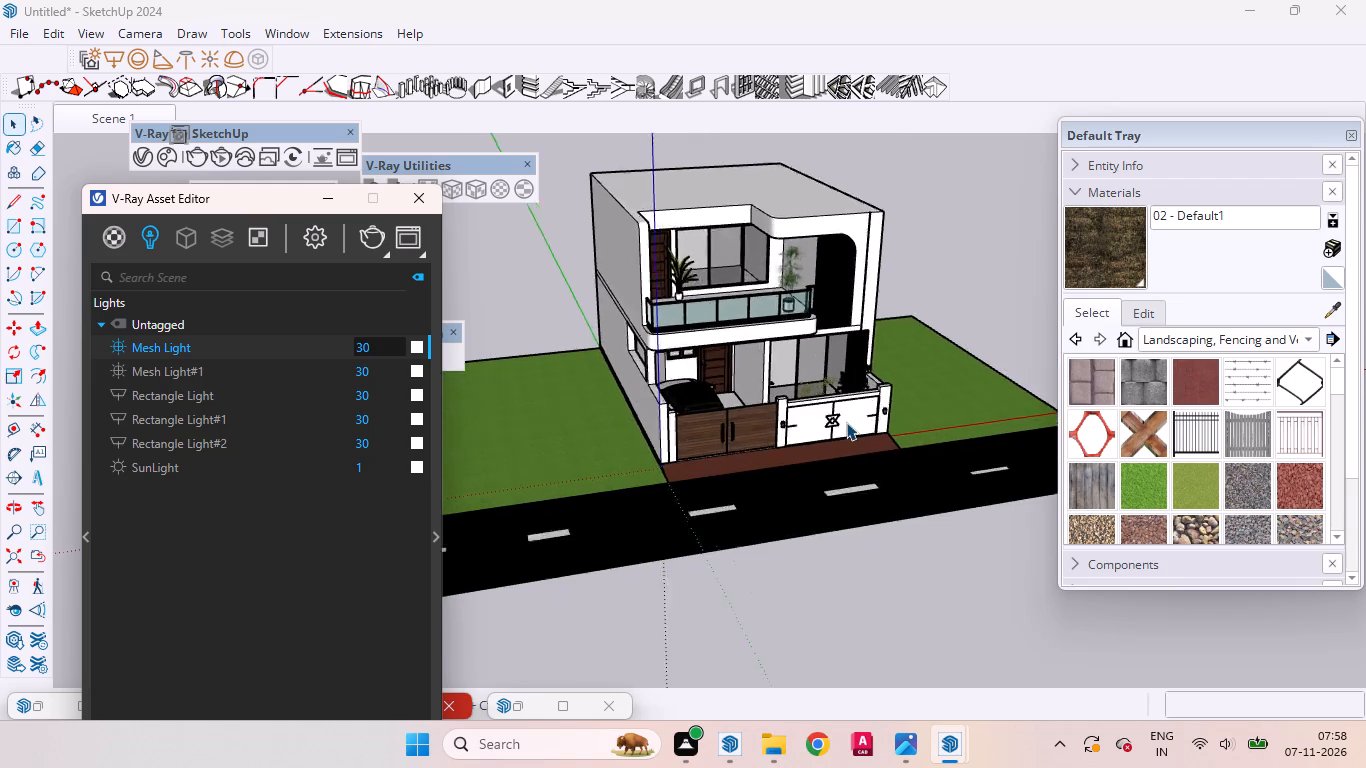
pyautogui.scroll(8, 846, 422)
pyautogui.scroll(-14, 842, 428)
pyautogui.scroll(8, 884, 314)
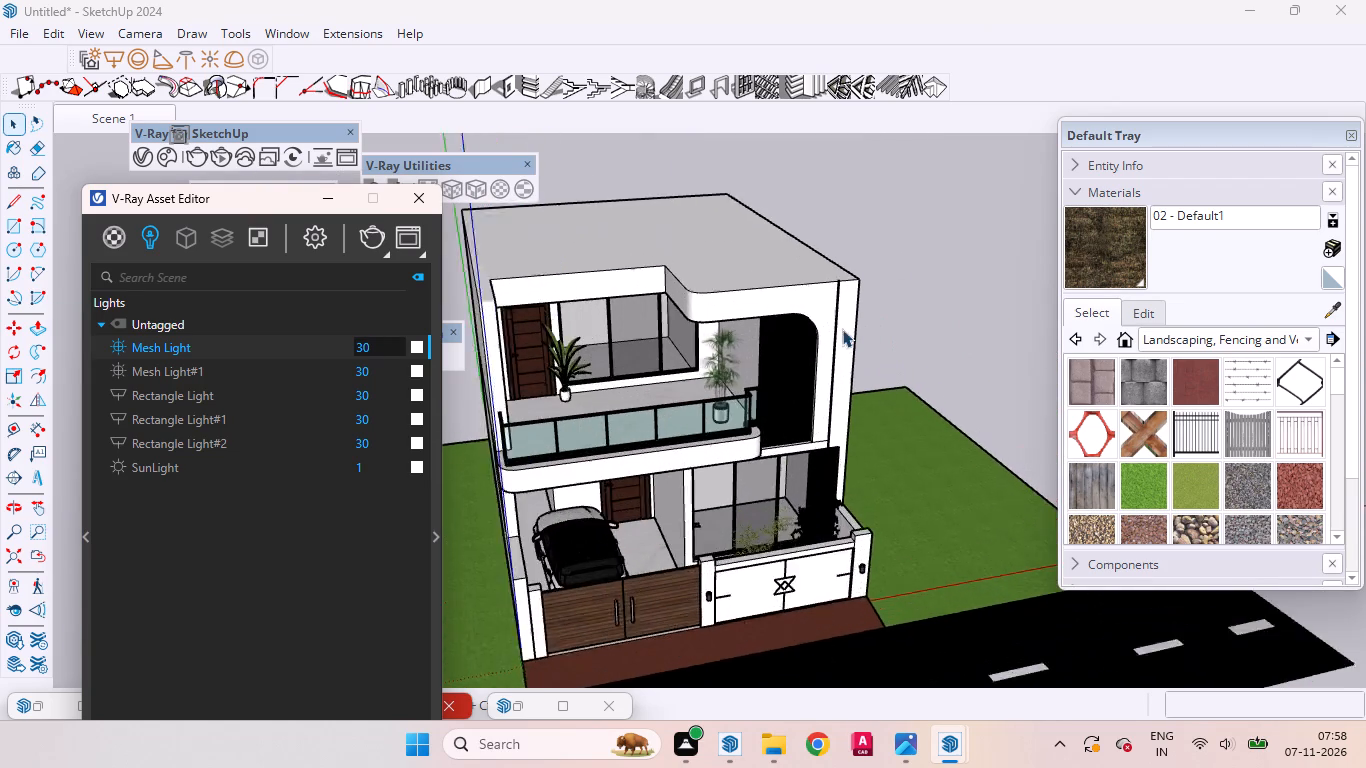
pyautogui.scroll(15, 842, 329)
pyautogui.scroll(11, 817, 256)
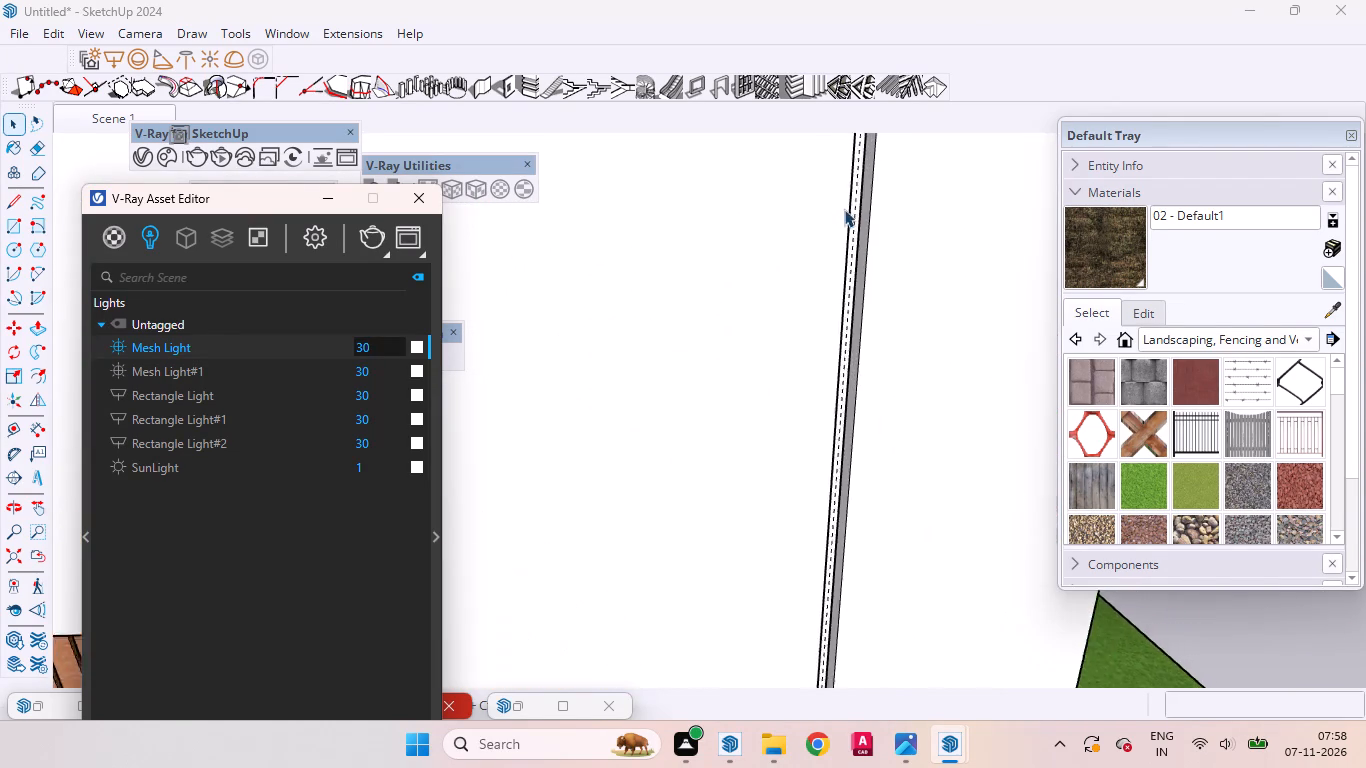
pyautogui.scroll(9, 844, 209)
pyautogui.scroll(-4, 845, 225)
pyautogui.scroll(6, 845, 225)
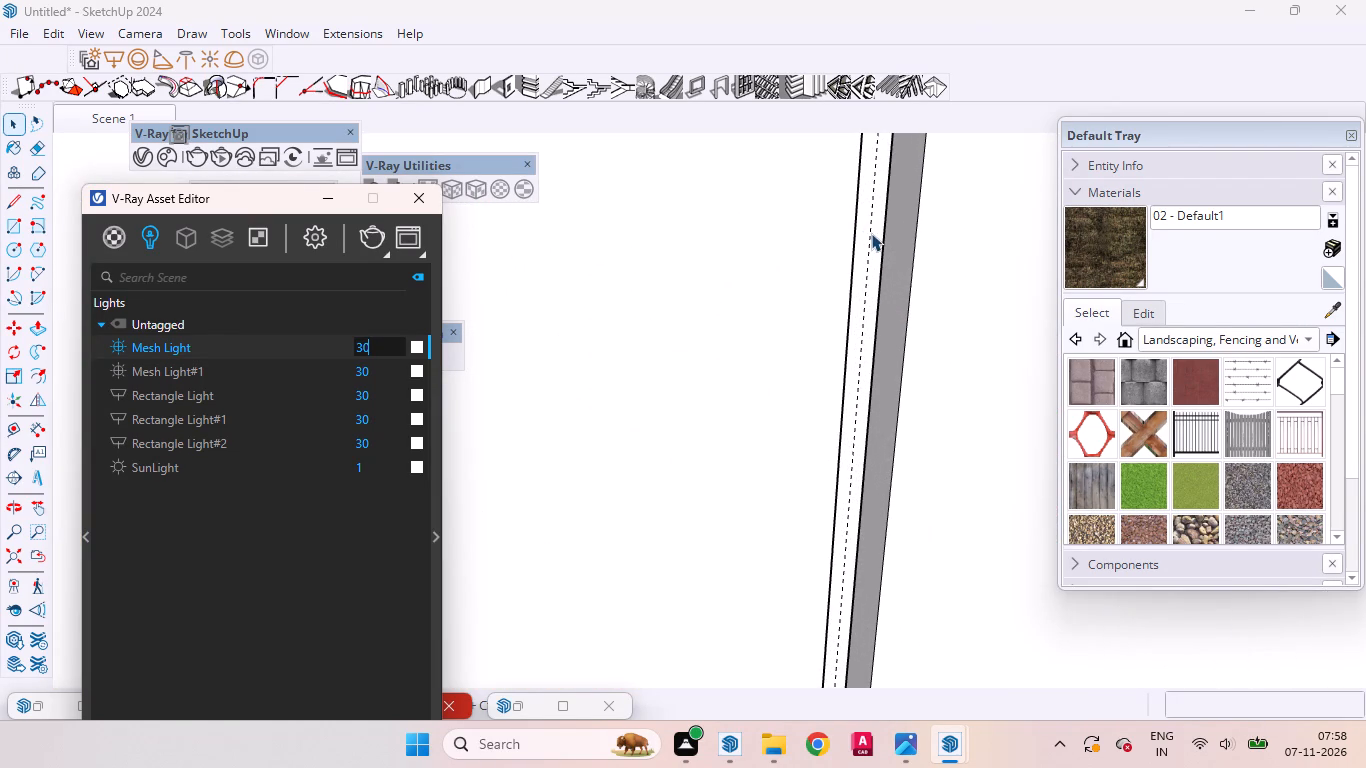
pyautogui.click(871, 233)
pyautogui.scroll(-6, 841, 316)
pyautogui.scroll(1, 831, 366)
pyautogui.scroll(-1, 831, 368)
pyautogui.scroll(2, 831, 370)
pyautogui.scroll(-5, 831, 371)
pyautogui.scroll(2, 826, 426)
pyautogui.scroll(-3, 826, 427)
pyautogui.scroll(1, 825, 427)
pyautogui.scroll(-7, 825, 427)
pyautogui.doubleClick(879, 378)
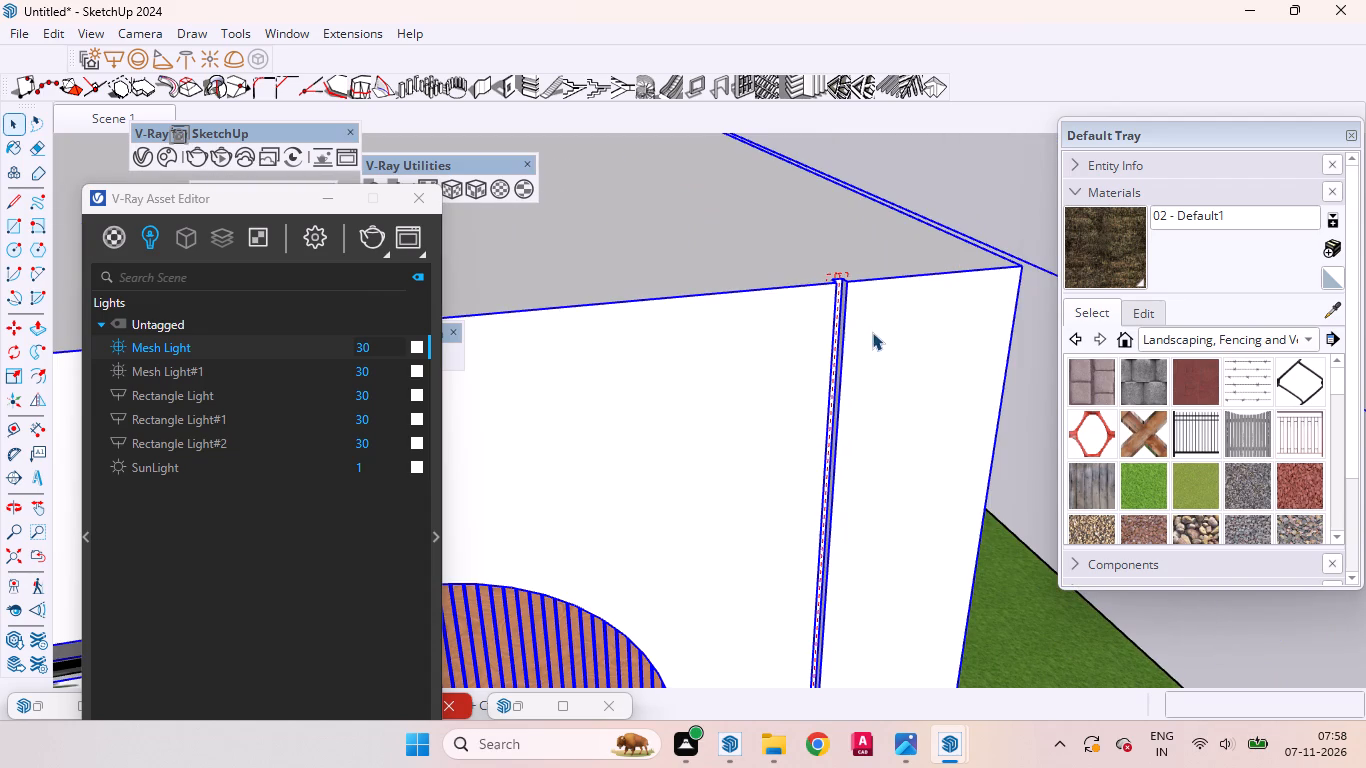
pyautogui.doubleClick(872, 332)
pyautogui.scroll(15, 842, 299)
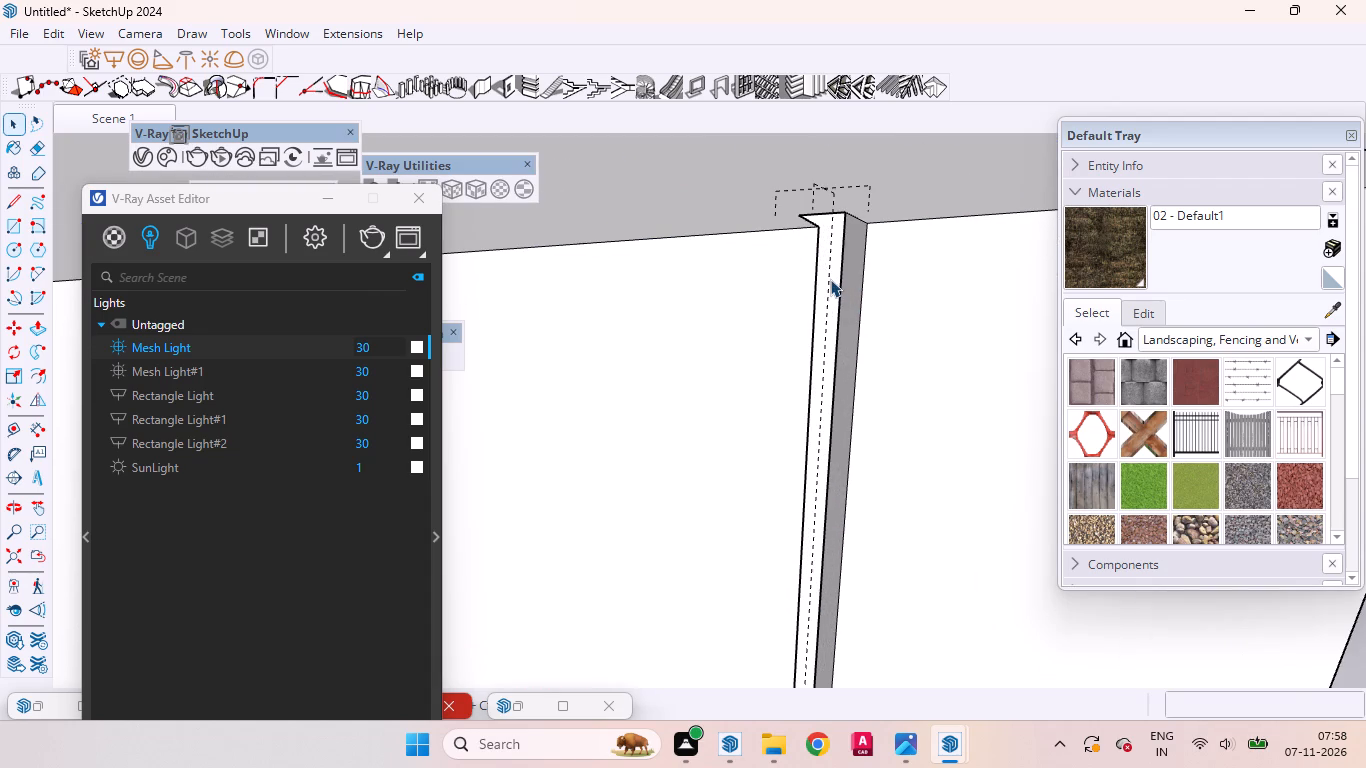
pyautogui.click(830, 278)
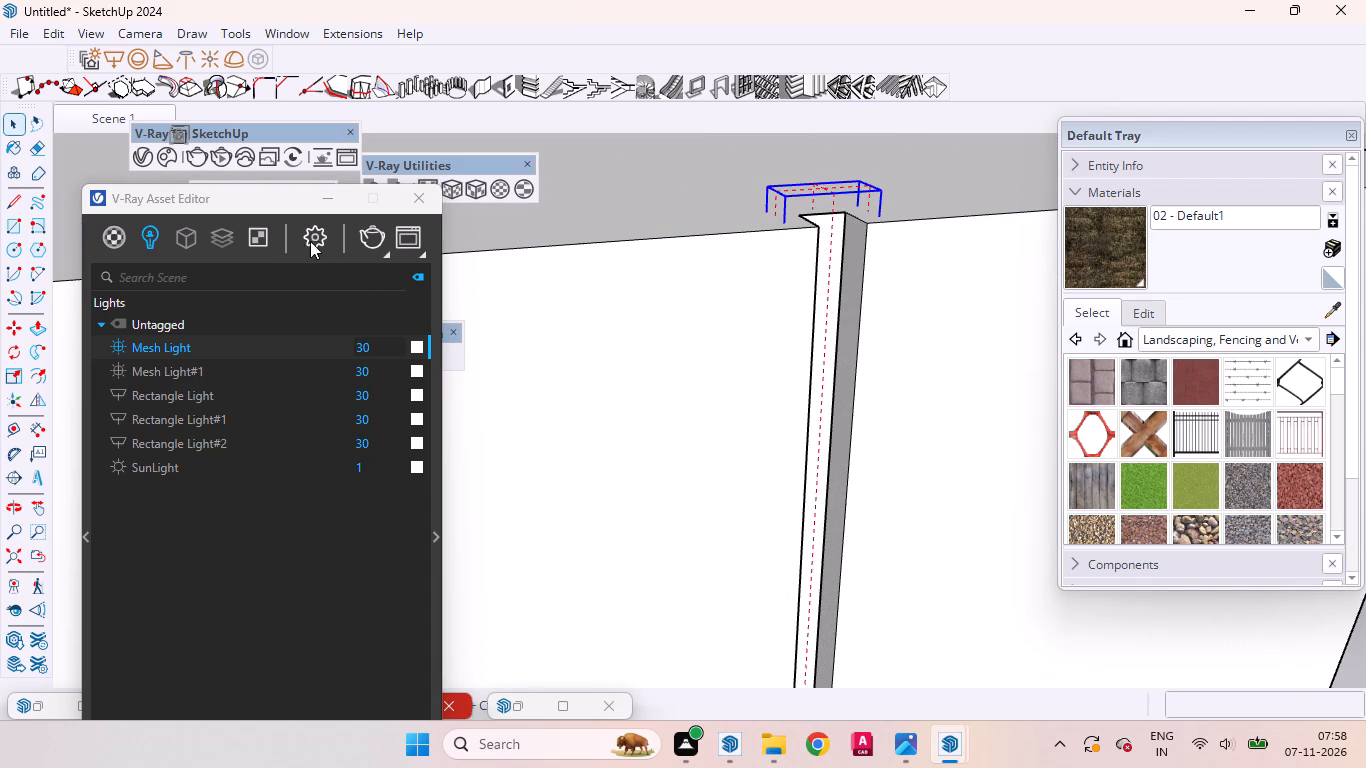
# Switch to the Scene 1 front view and start a V-Ray interactive render of the house.
pyautogui.moveTo(259, 205); pyautogui.dragTo(363, 213)
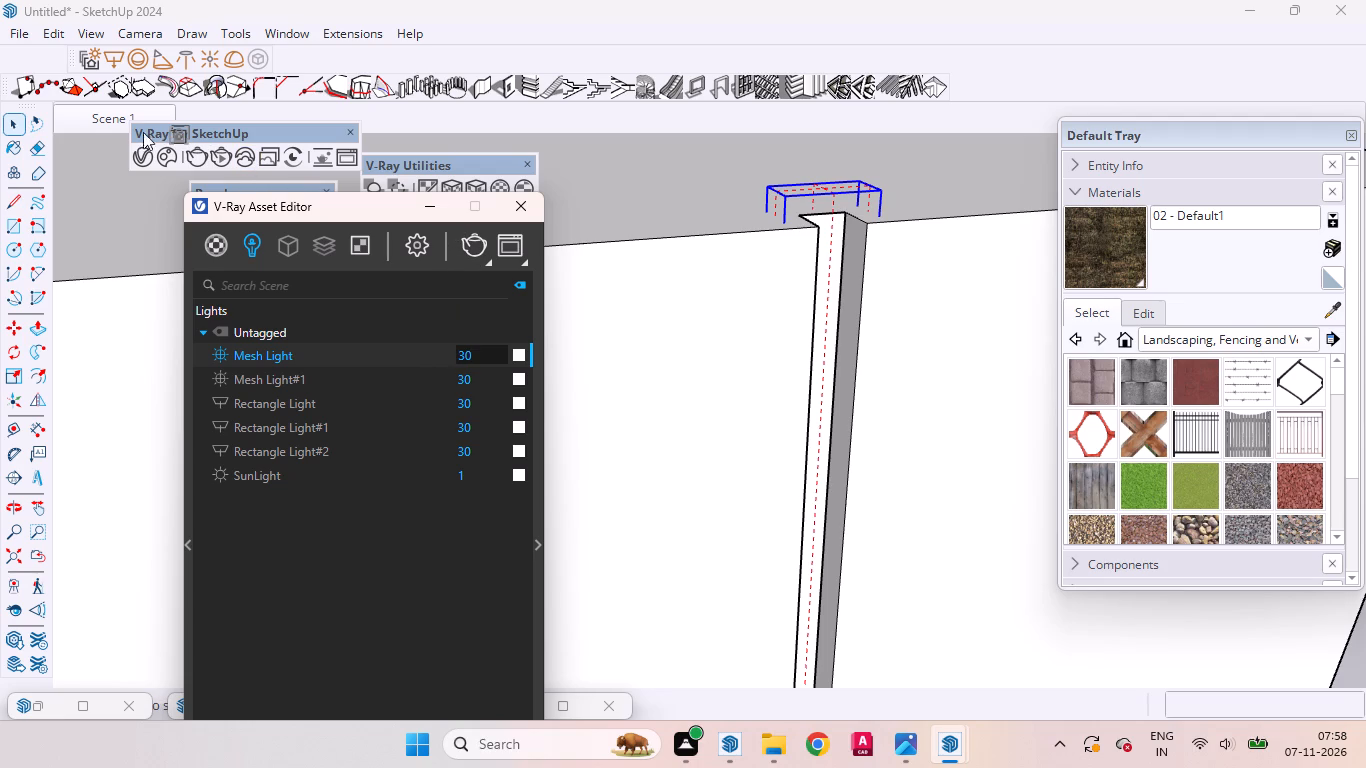
pyautogui.click(92, 119)
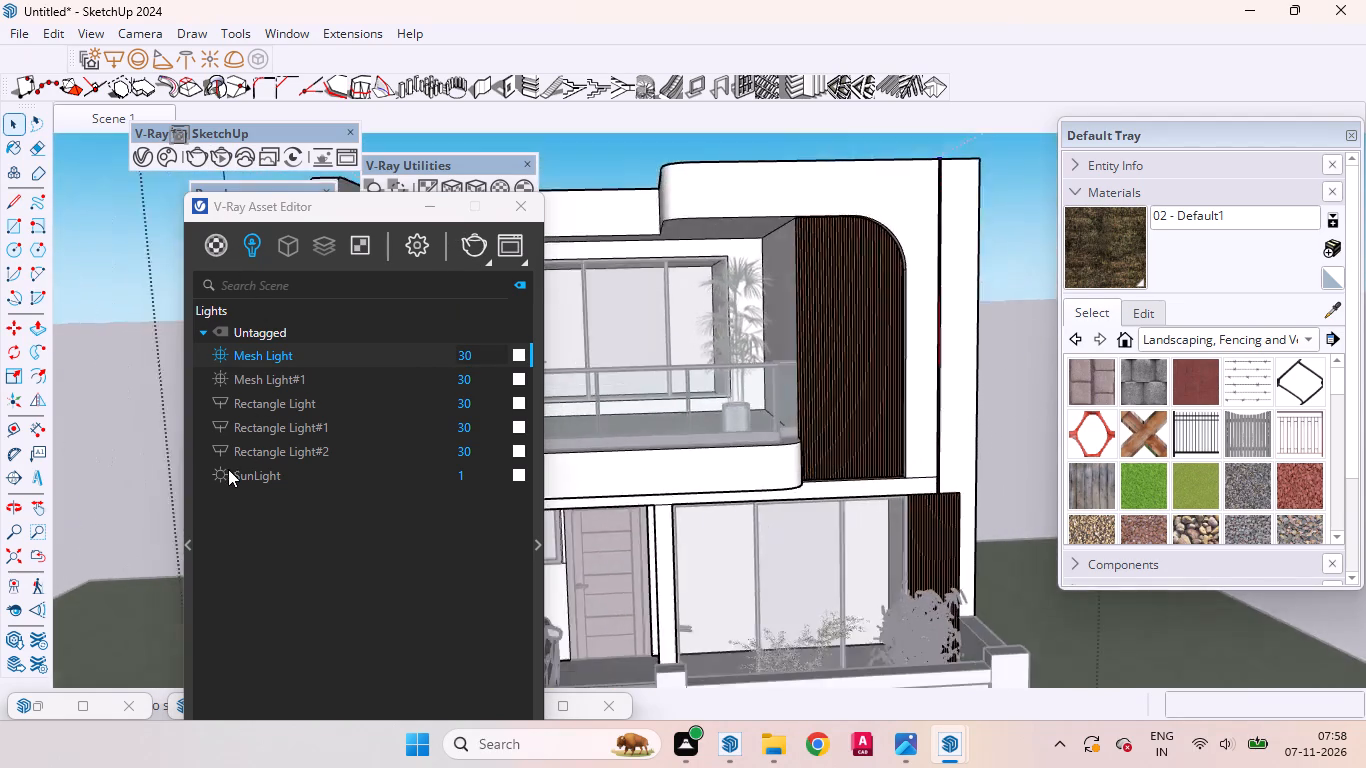
pyautogui.click(217, 475)
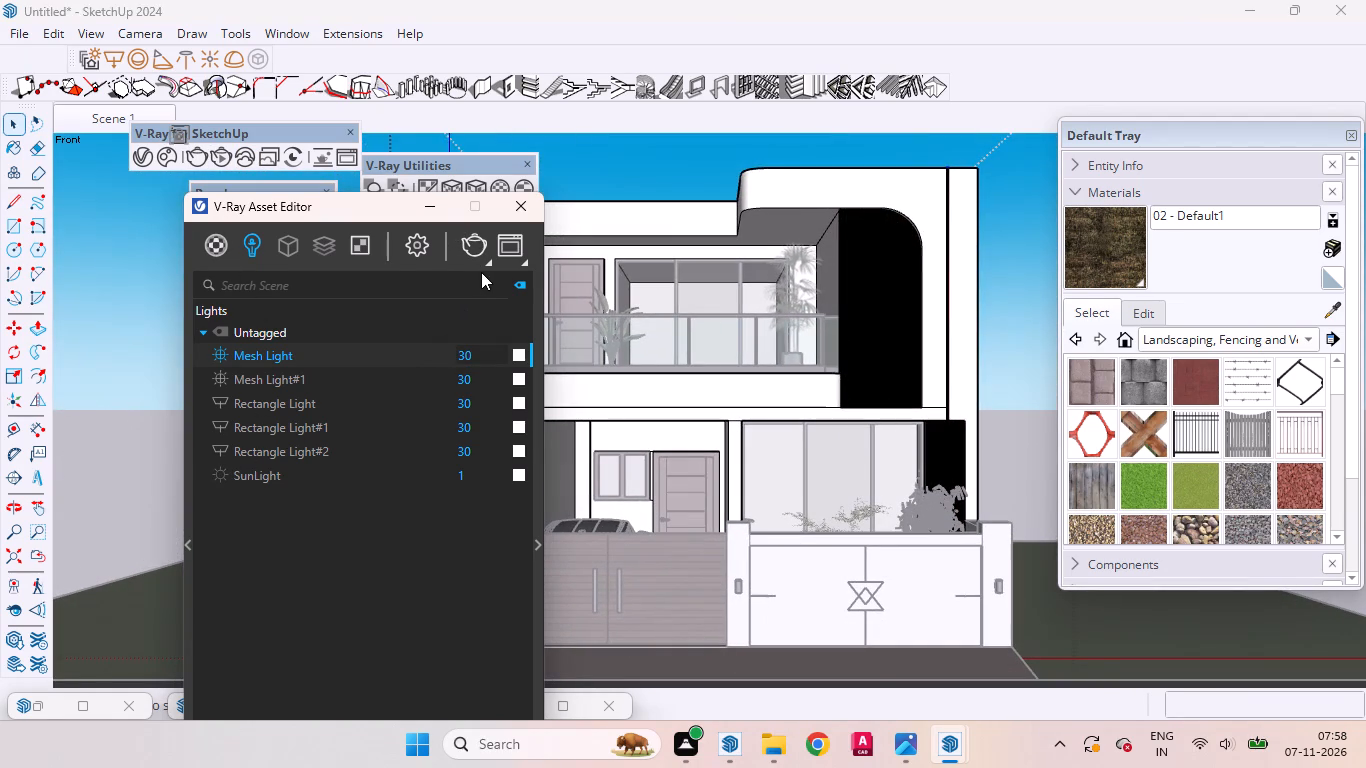
pyautogui.click(485, 265)
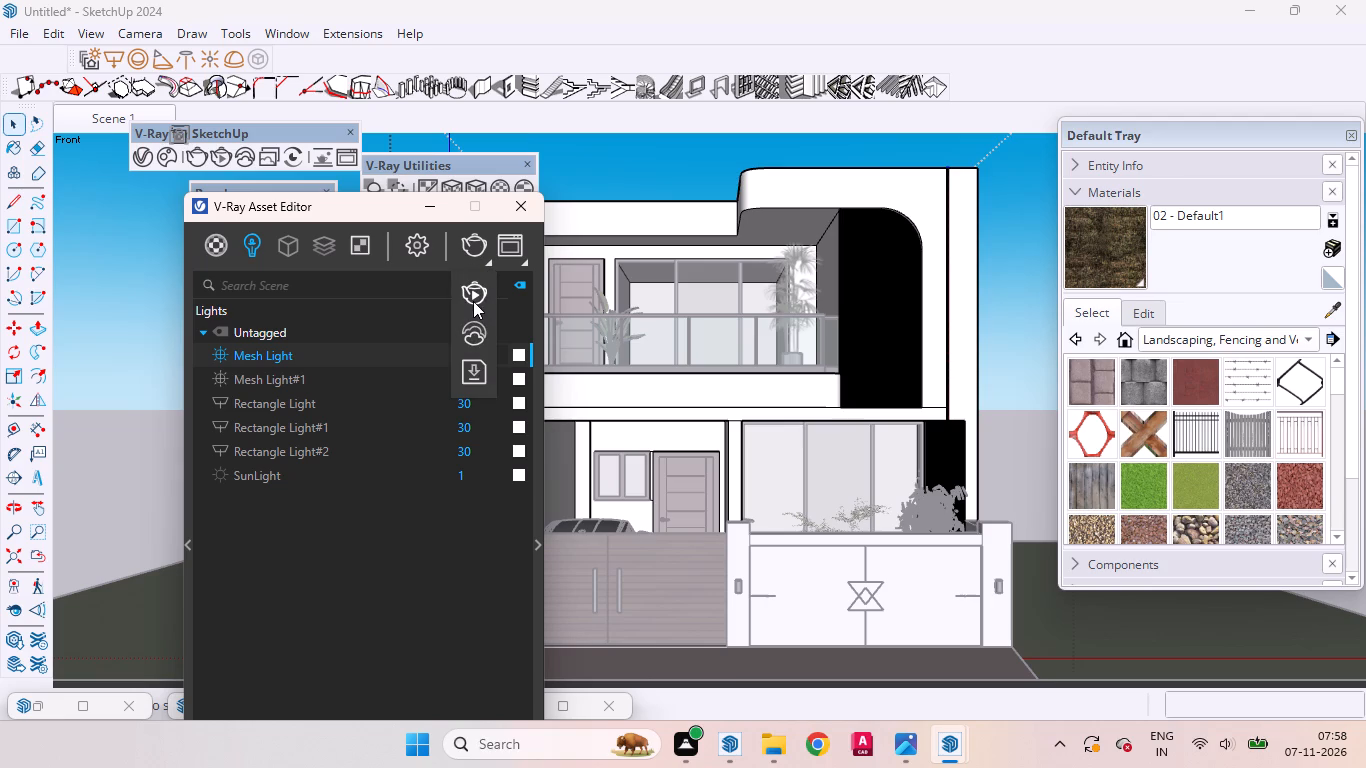
pyautogui.click(473, 301)
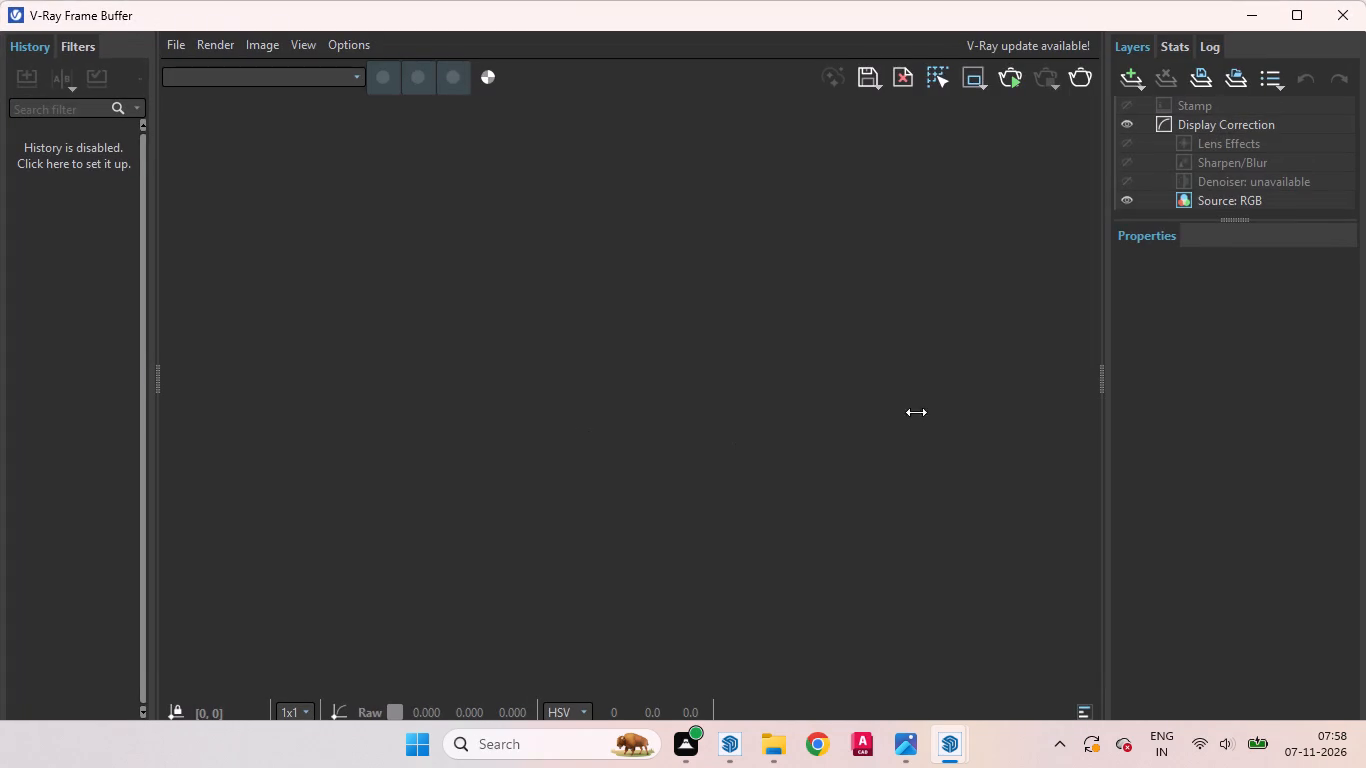
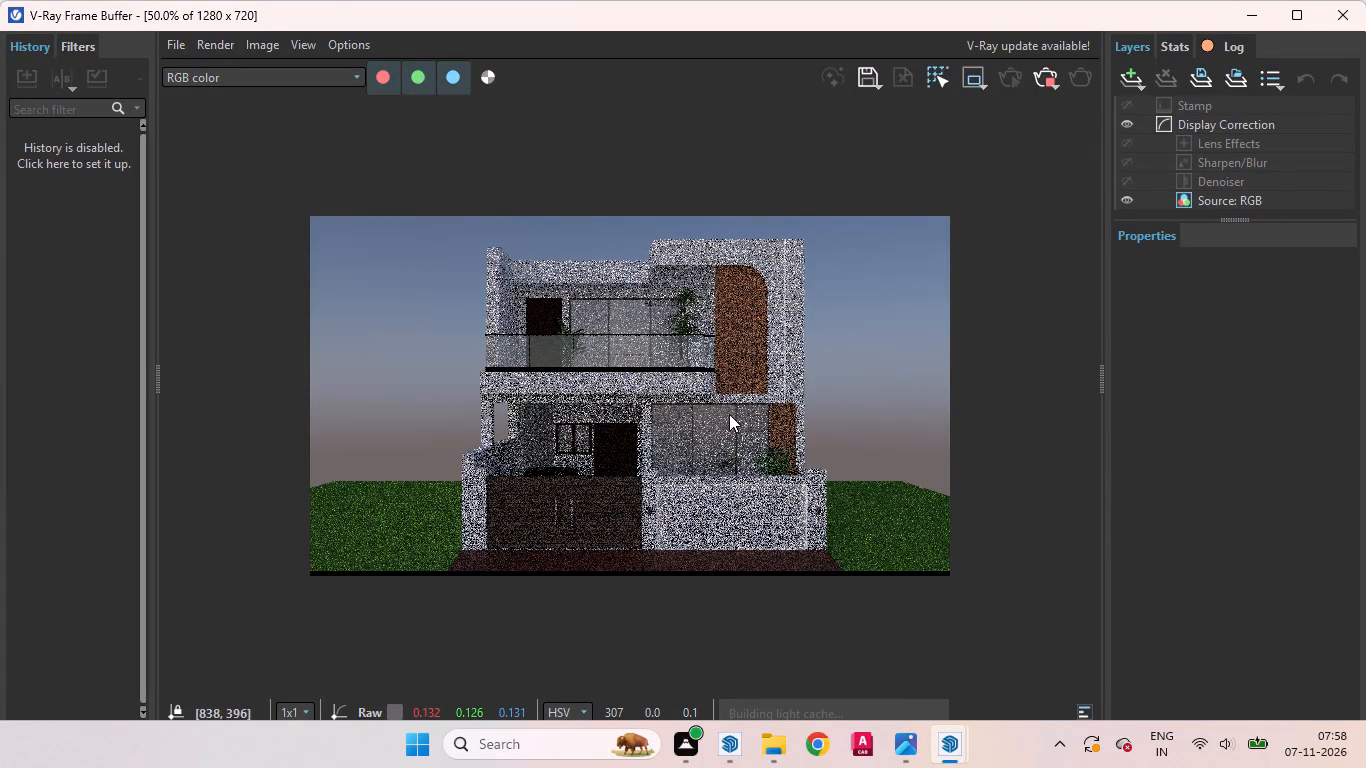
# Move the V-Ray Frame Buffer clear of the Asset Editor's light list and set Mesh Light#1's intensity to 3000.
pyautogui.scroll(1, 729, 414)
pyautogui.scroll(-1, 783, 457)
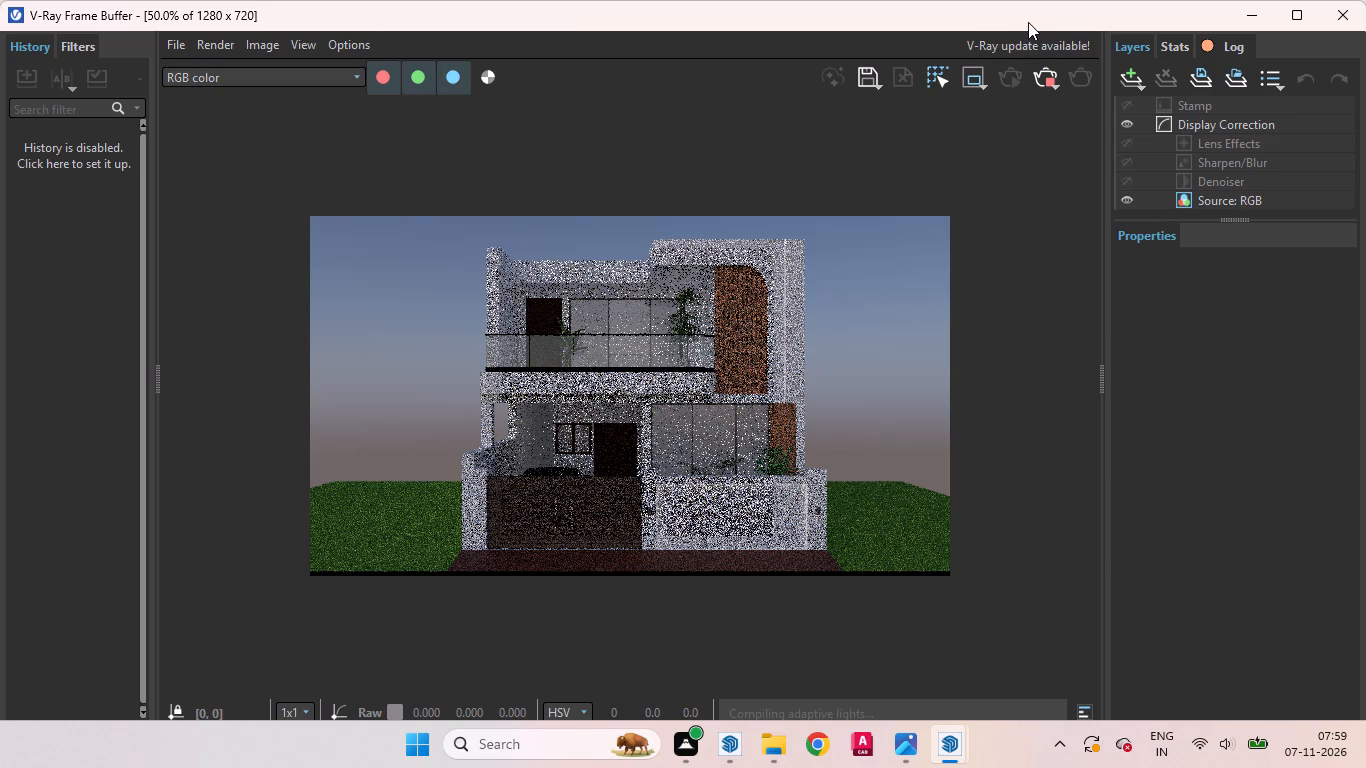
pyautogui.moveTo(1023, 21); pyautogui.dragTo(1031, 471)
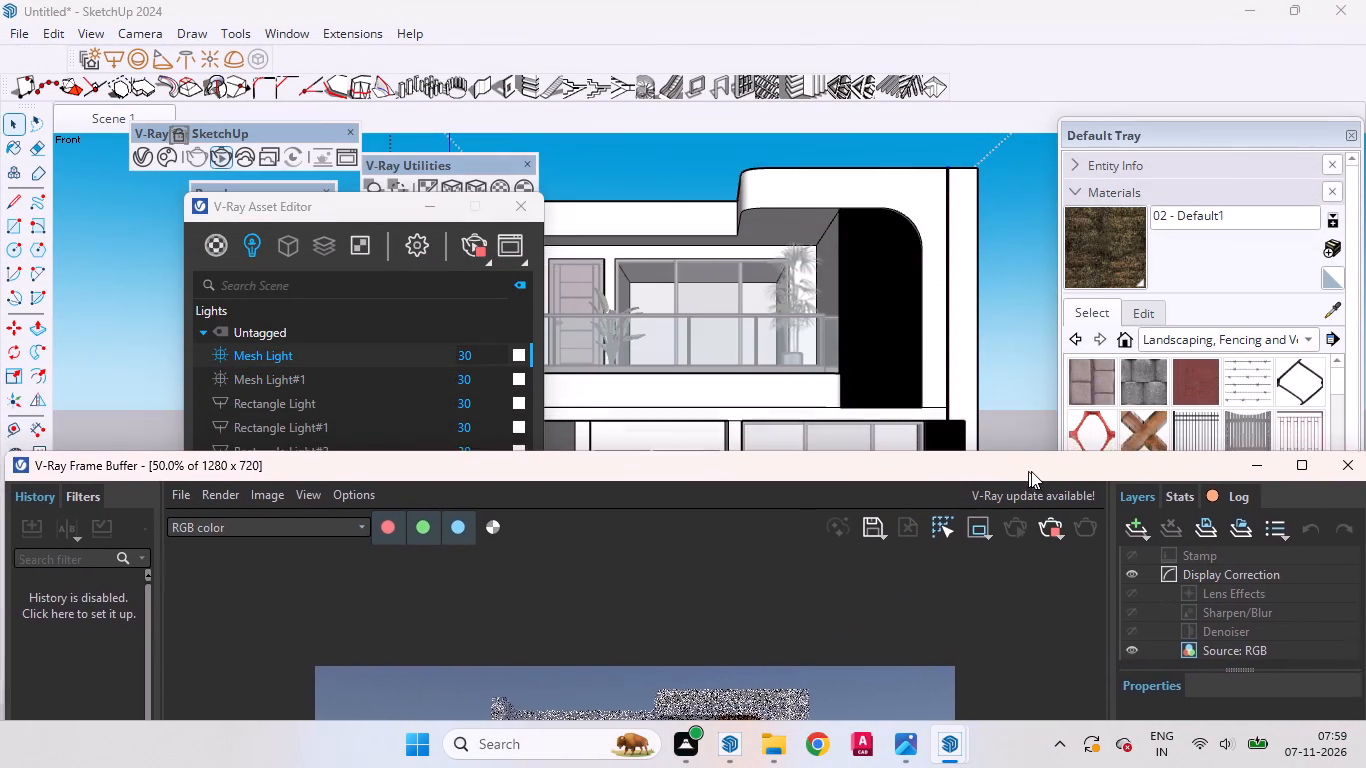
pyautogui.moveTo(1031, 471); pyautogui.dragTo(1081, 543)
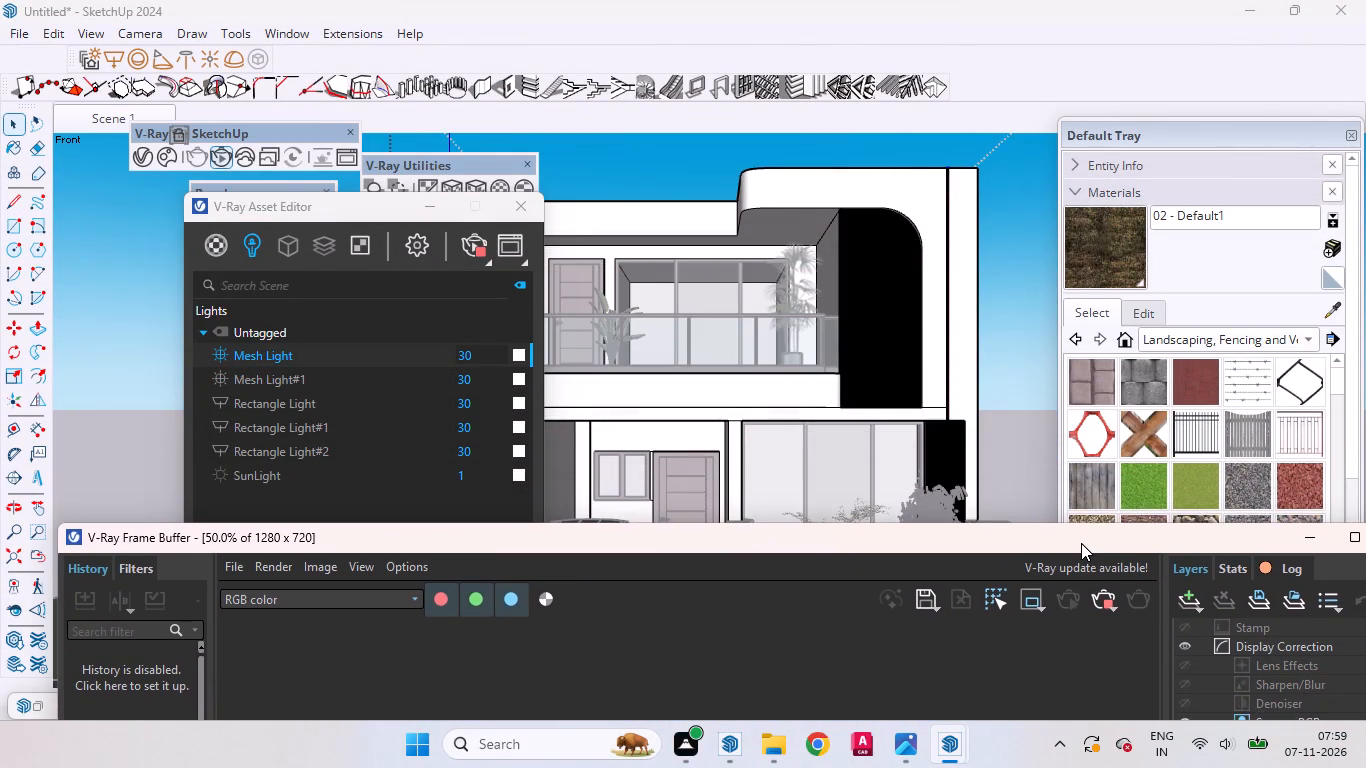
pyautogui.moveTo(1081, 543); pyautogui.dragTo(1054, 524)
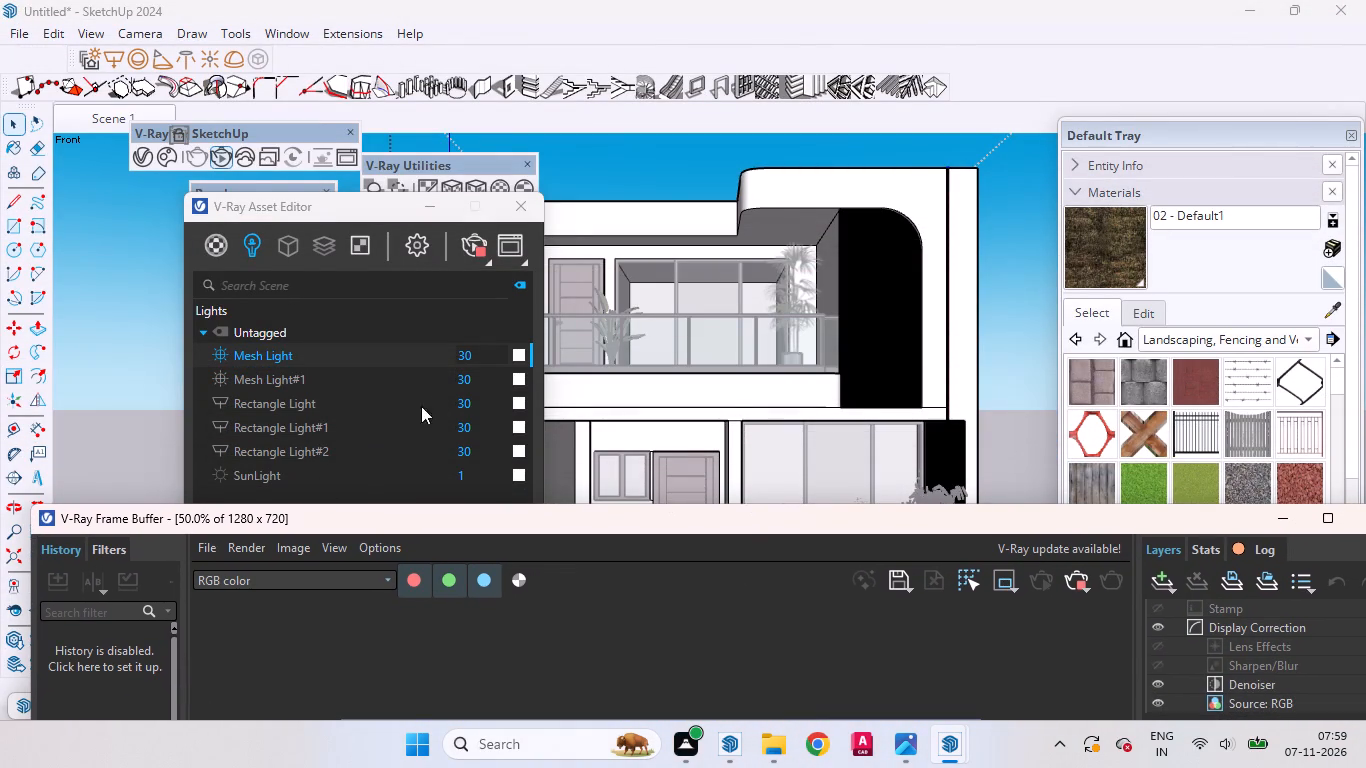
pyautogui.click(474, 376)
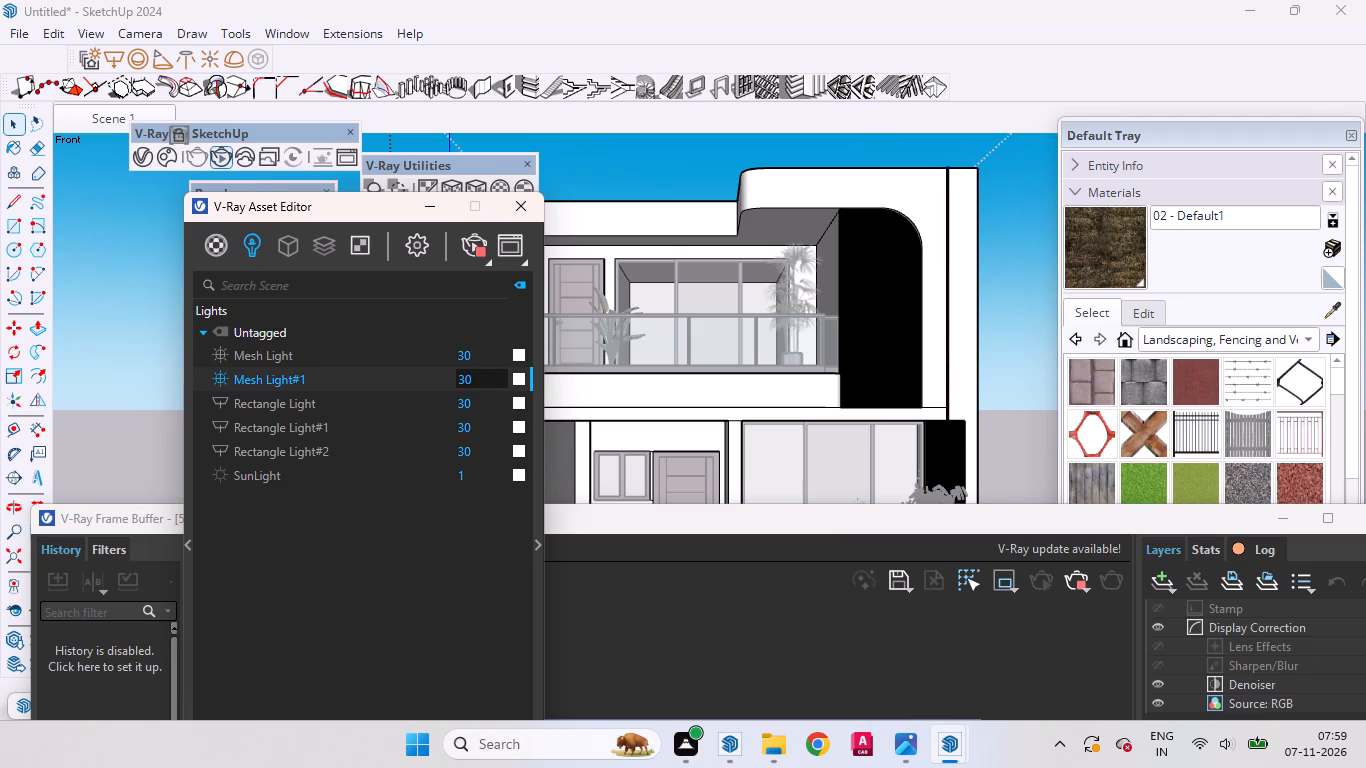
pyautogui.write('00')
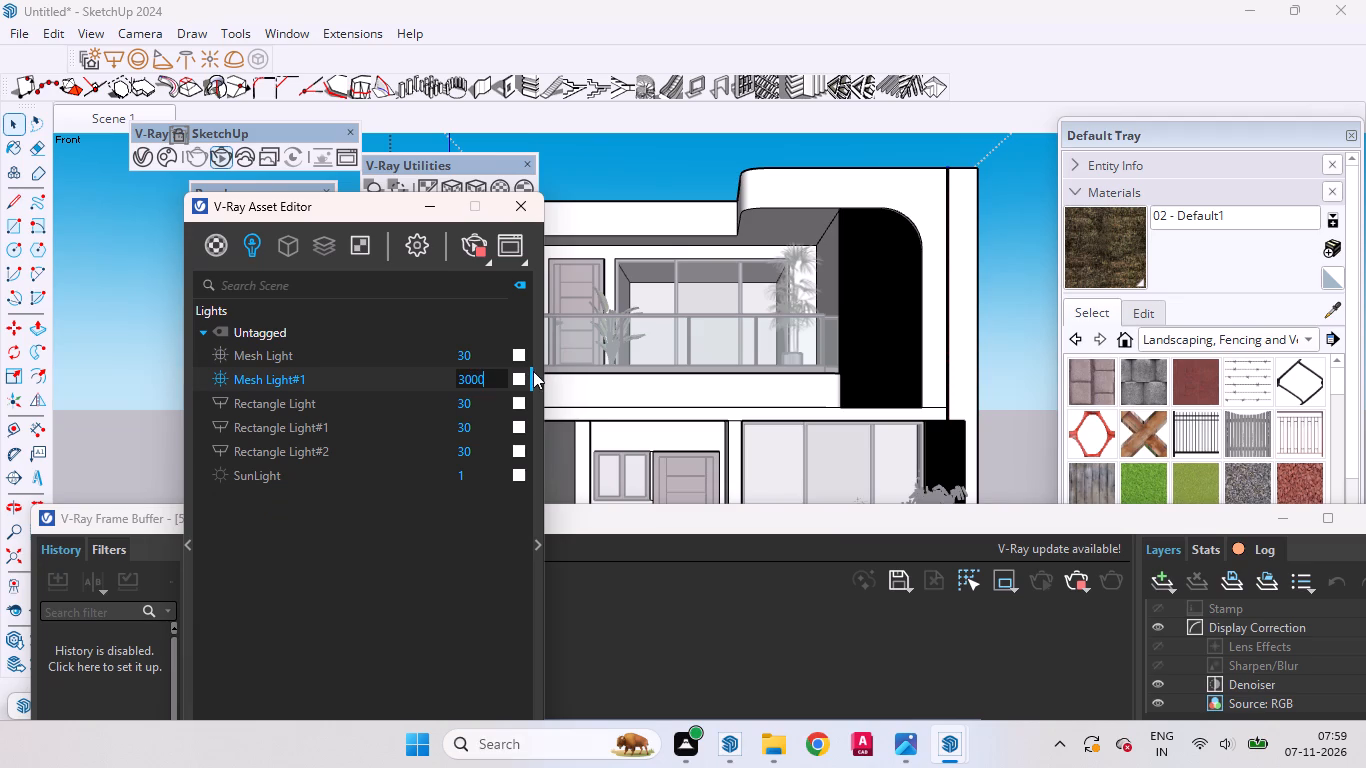
# Give Mesh Light#1 a warm colour by setting its colour temperature to 3500 K and close the colour picker.
pyautogui.click(524, 377)
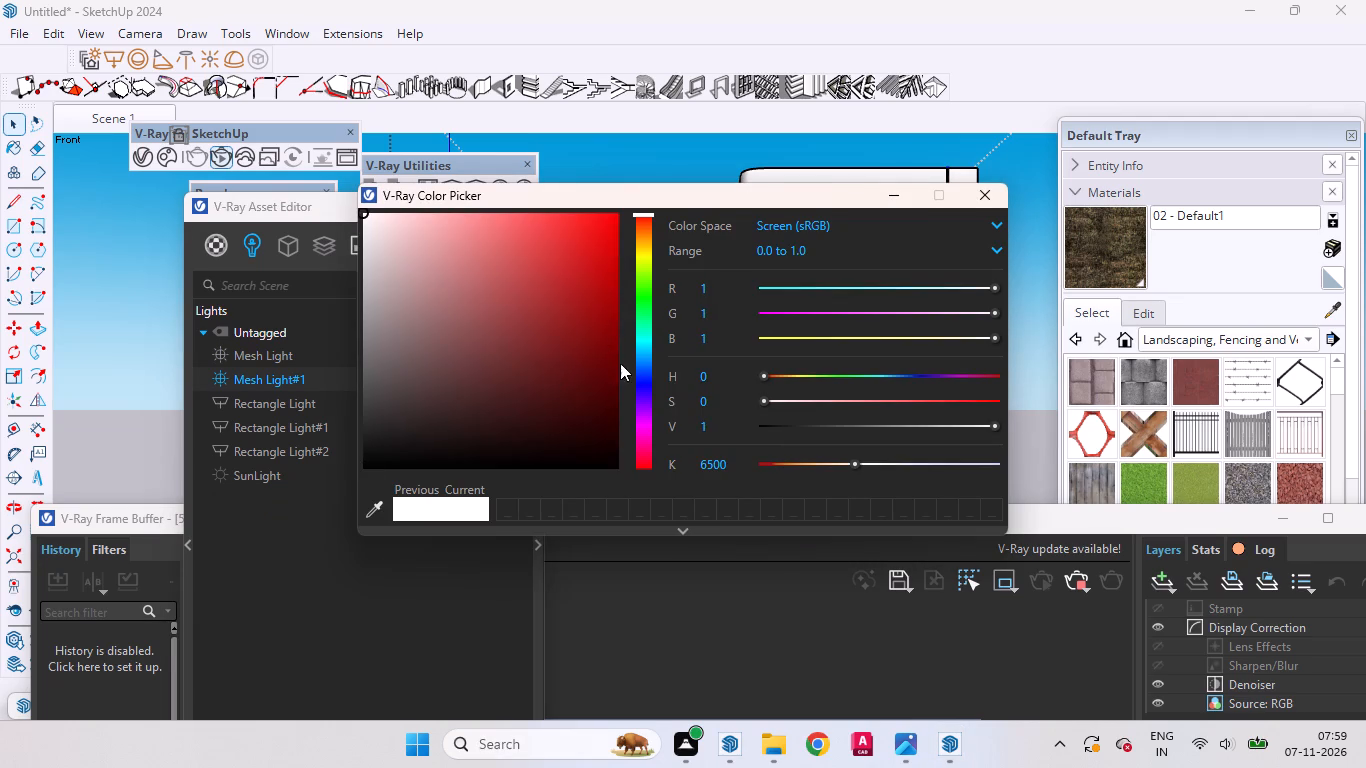
pyautogui.click(710, 462)
pyautogui.press('BackSpace')
pyautogui.press('3')
pyautogui.press('Return')
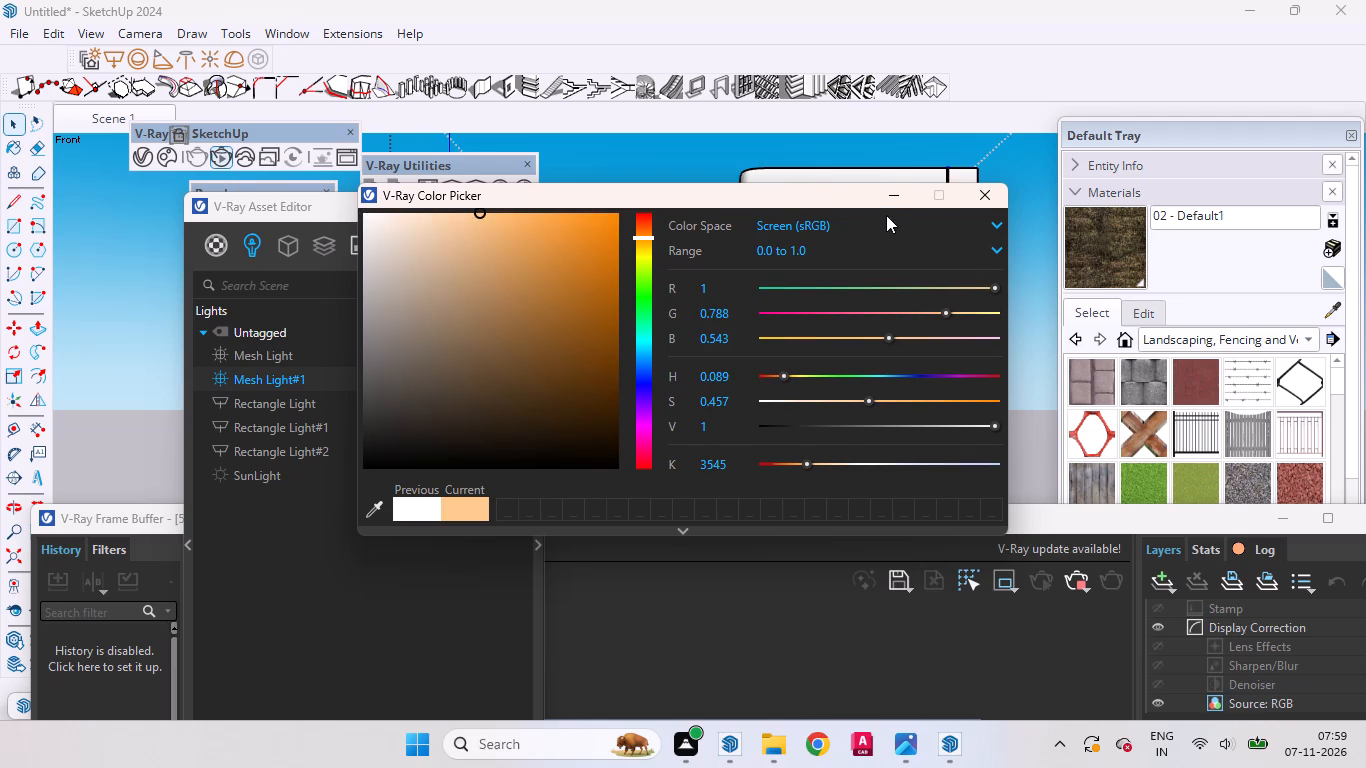
pyautogui.click(886, 198)
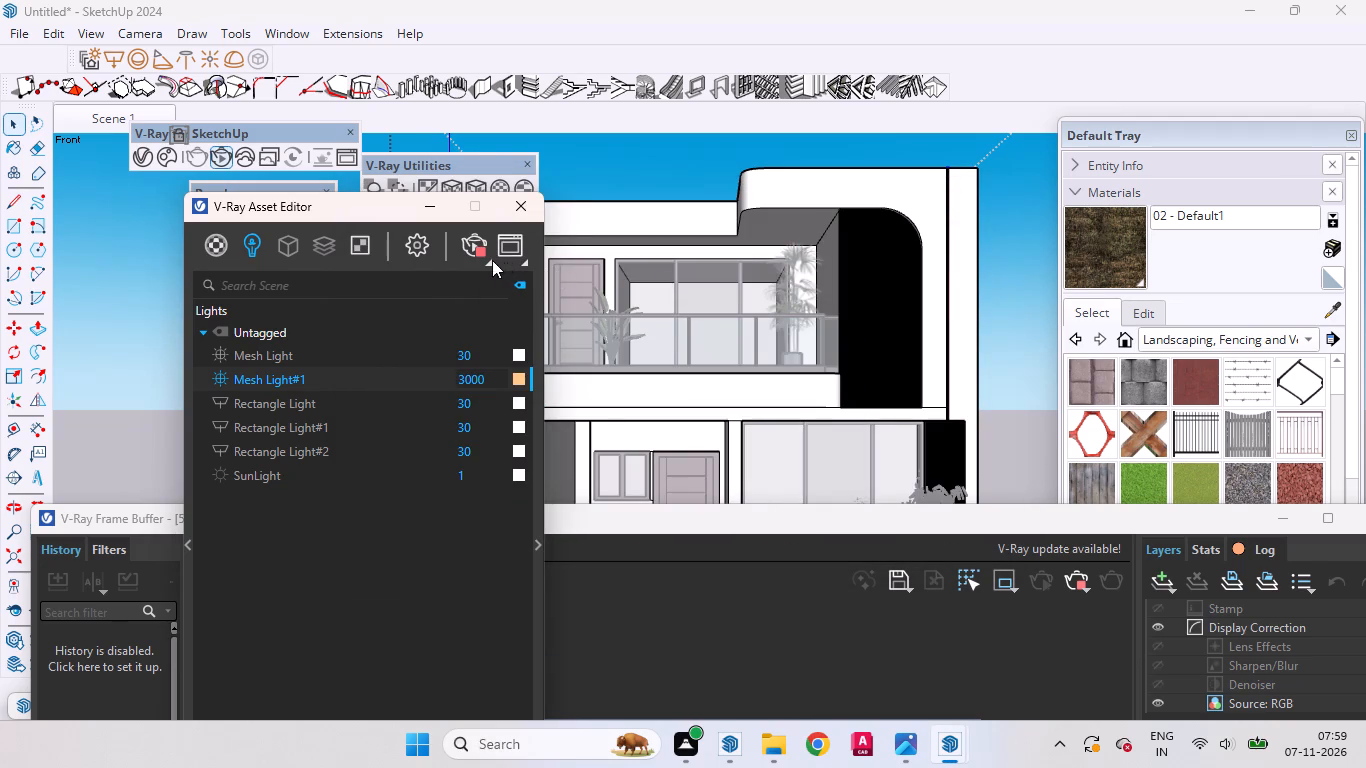
# Copy Mesh Light#1's warm colour onto Mesh Light and set Mesh Light's intensity to 300.
pyautogui.moveTo(791, 521); pyautogui.dragTo(790, 210)
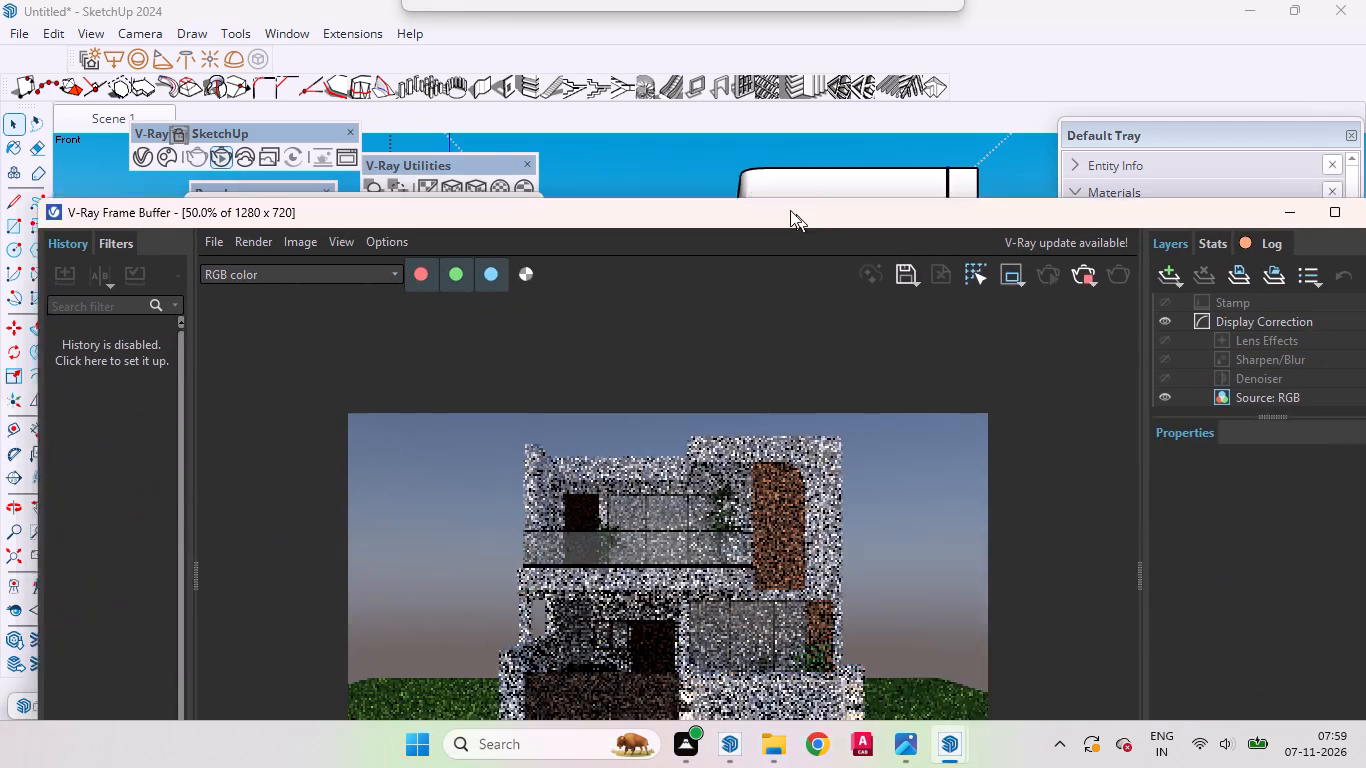
pyautogui.moveTo(790, 210); pyautogui.dragTo(702, 128)
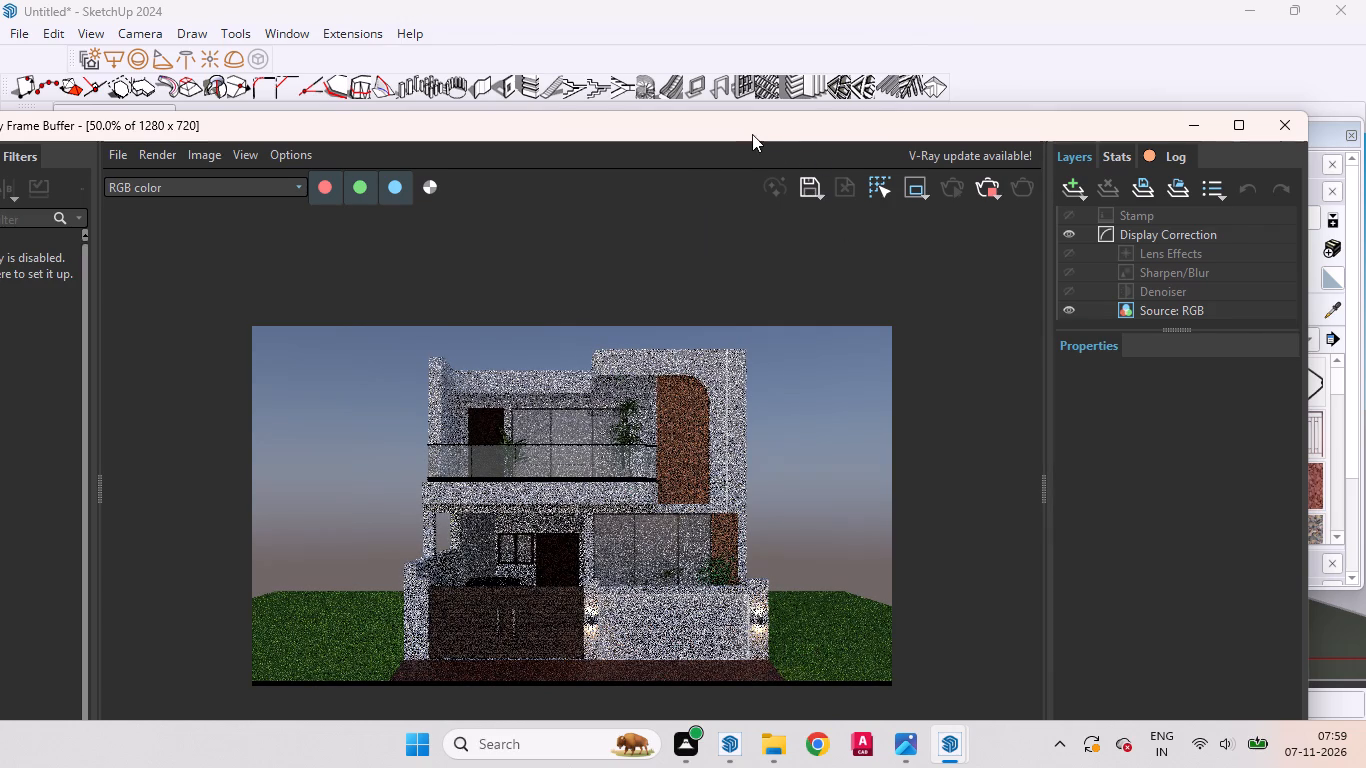
pyautogui.moveTo(752, 134); pyautogui.dragTo(895, 571)
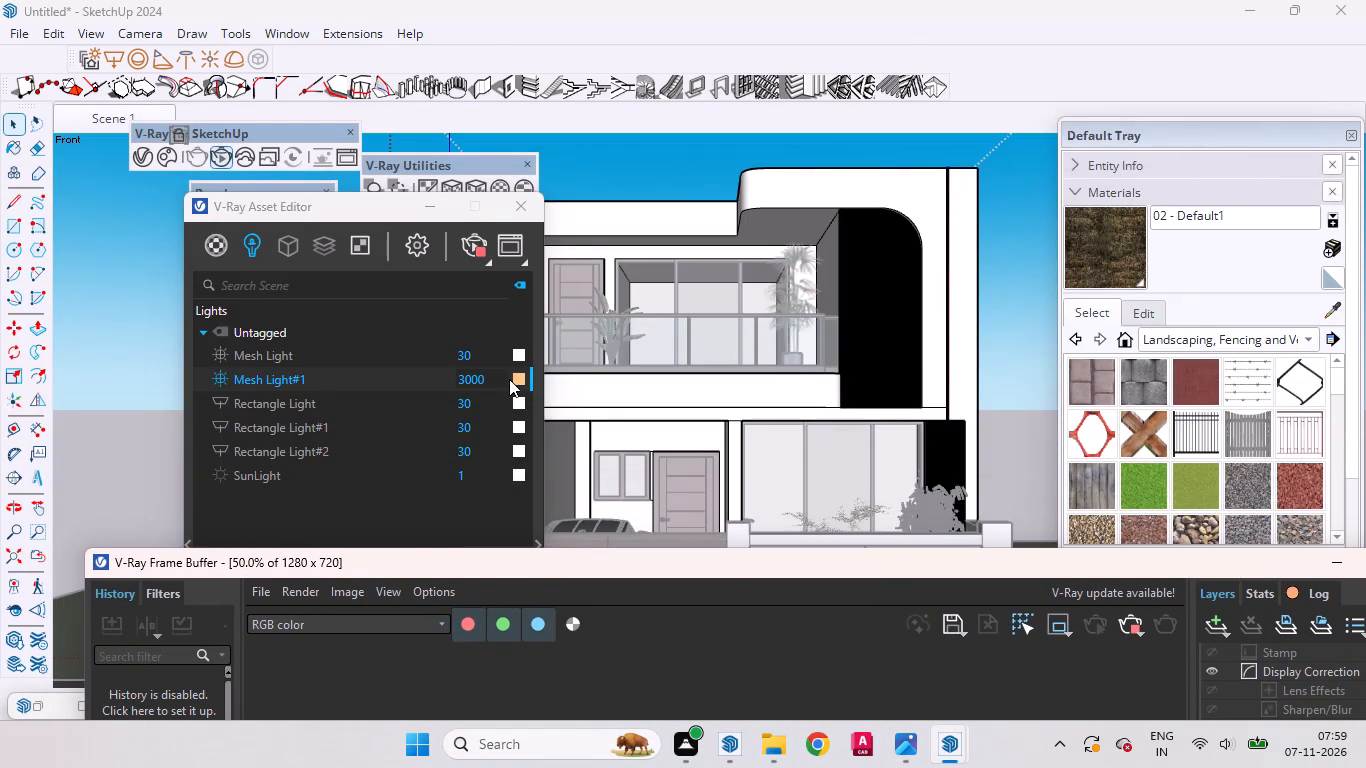
pyautogui.moveTo(517, 376); pyautogui.dragTo(517, 346)
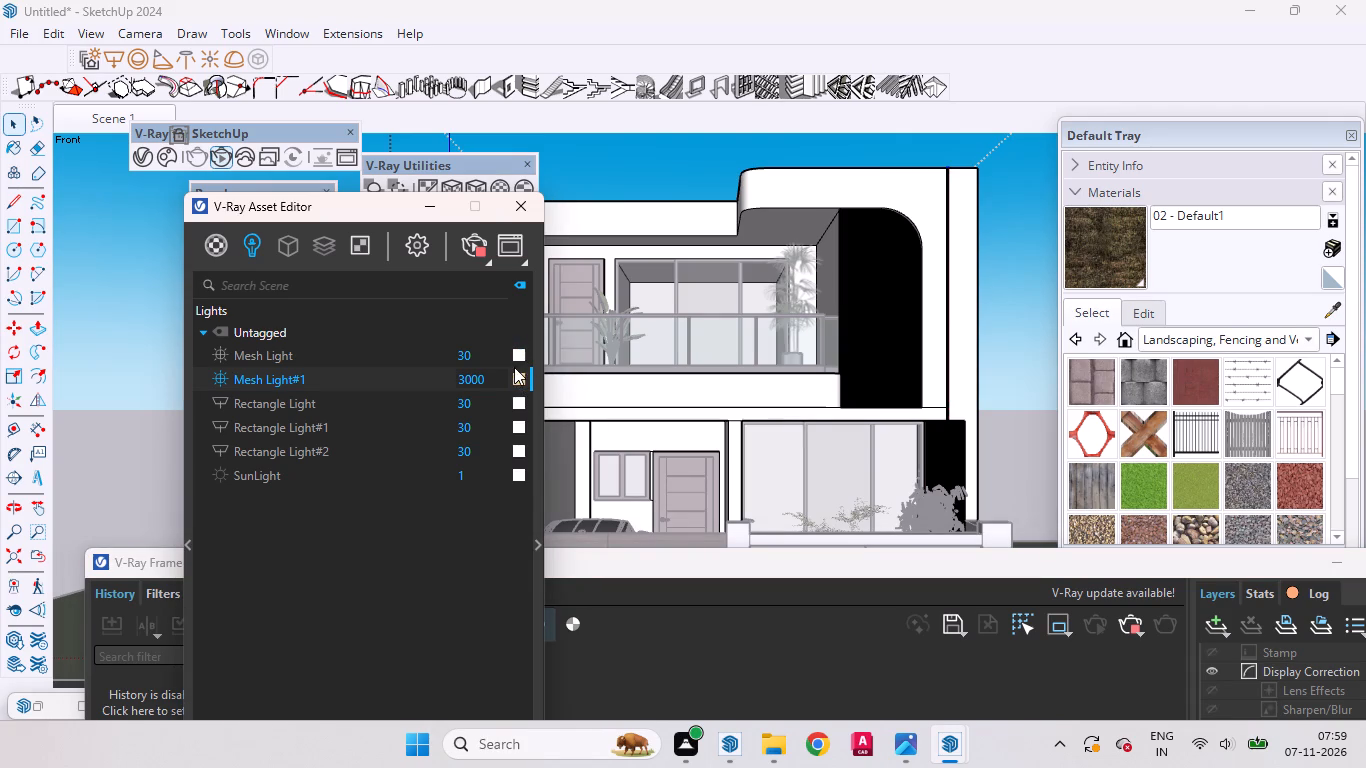
pyautogui.moveTo(519, 377); pyautogui.dragTo(520, 352)
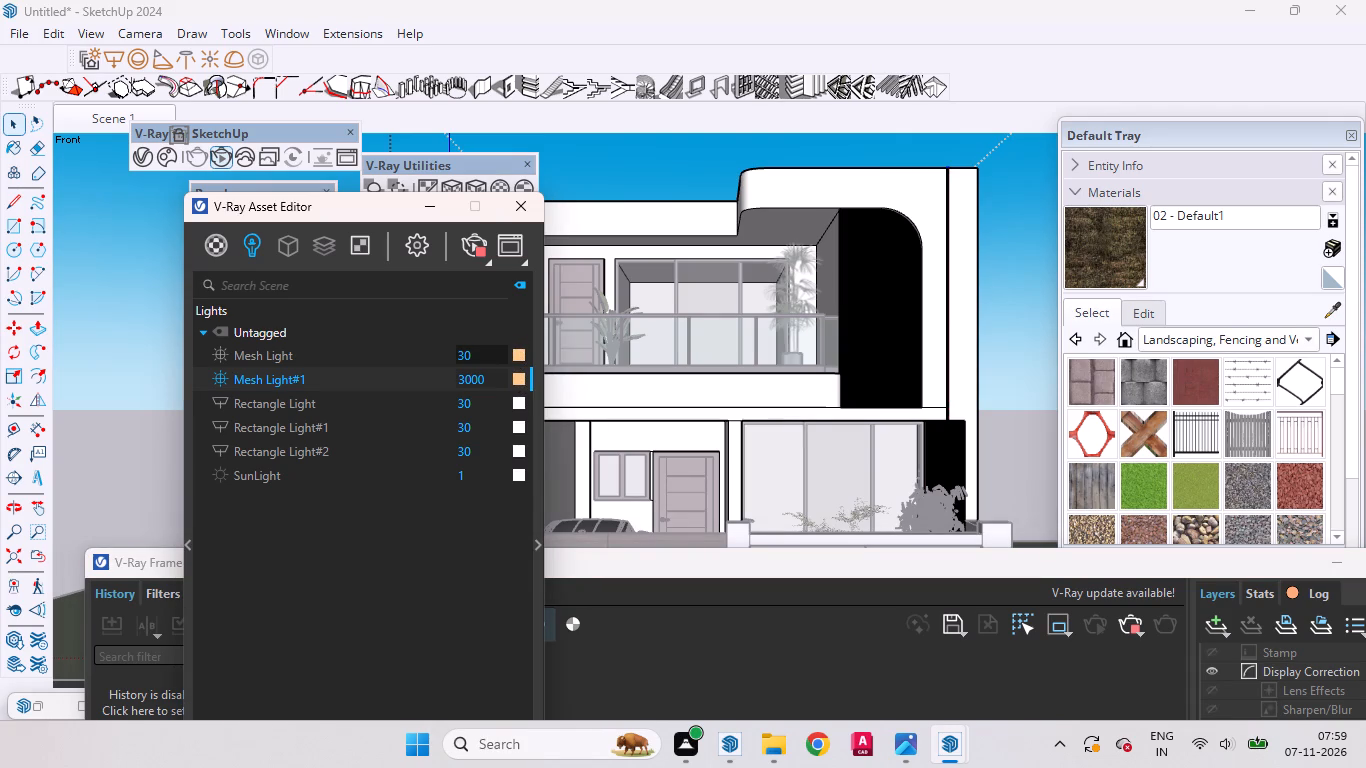
pyautogui.click(480, 355)
pyautogui.press('0')
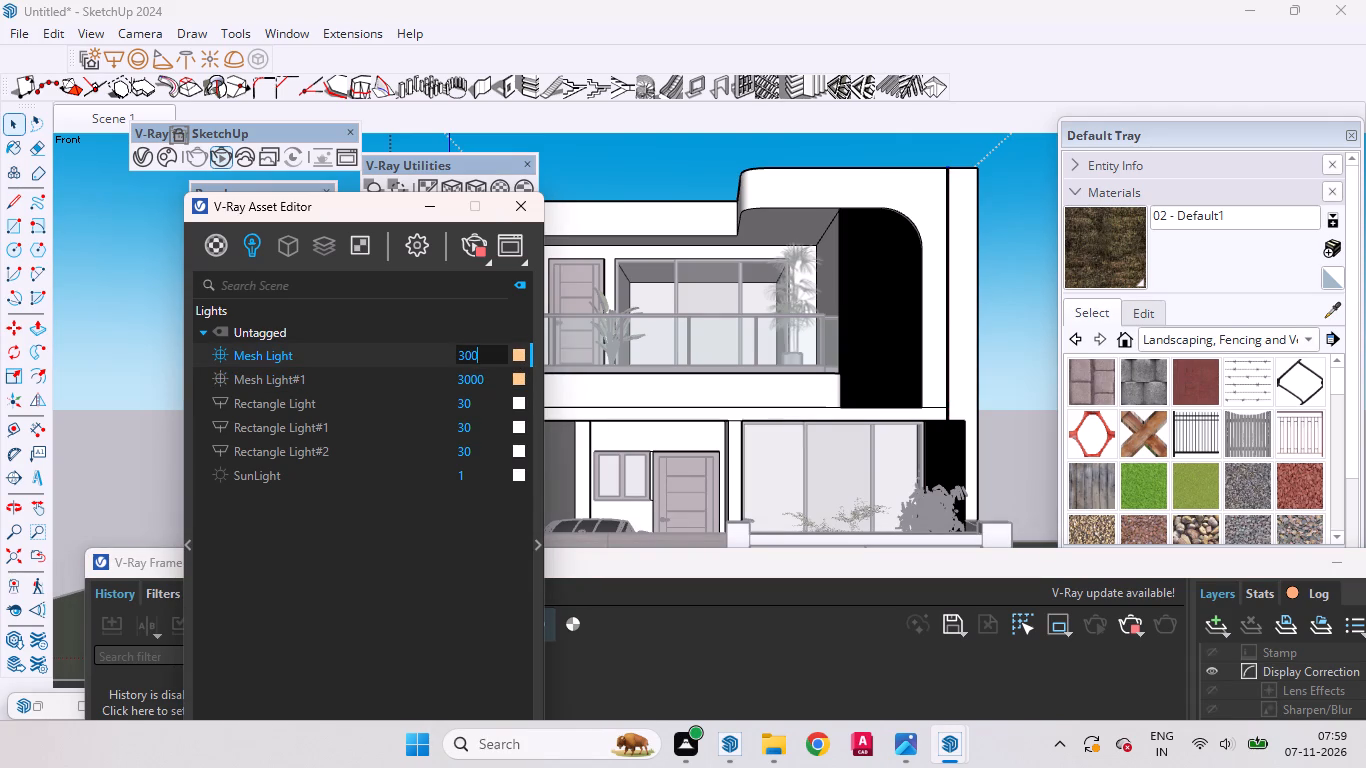
pyautogui.press('Return')
# Examine the updated render in the frame buffer, checking the light strip in the front wall and the boundary wall lamps, and minimise it.
pyautogui.moveTo(801, 562); pyautogui.dragTo(800, 561)
pyautogui.moveTo(800, 561); pyautogui.dragTo(658, 102)
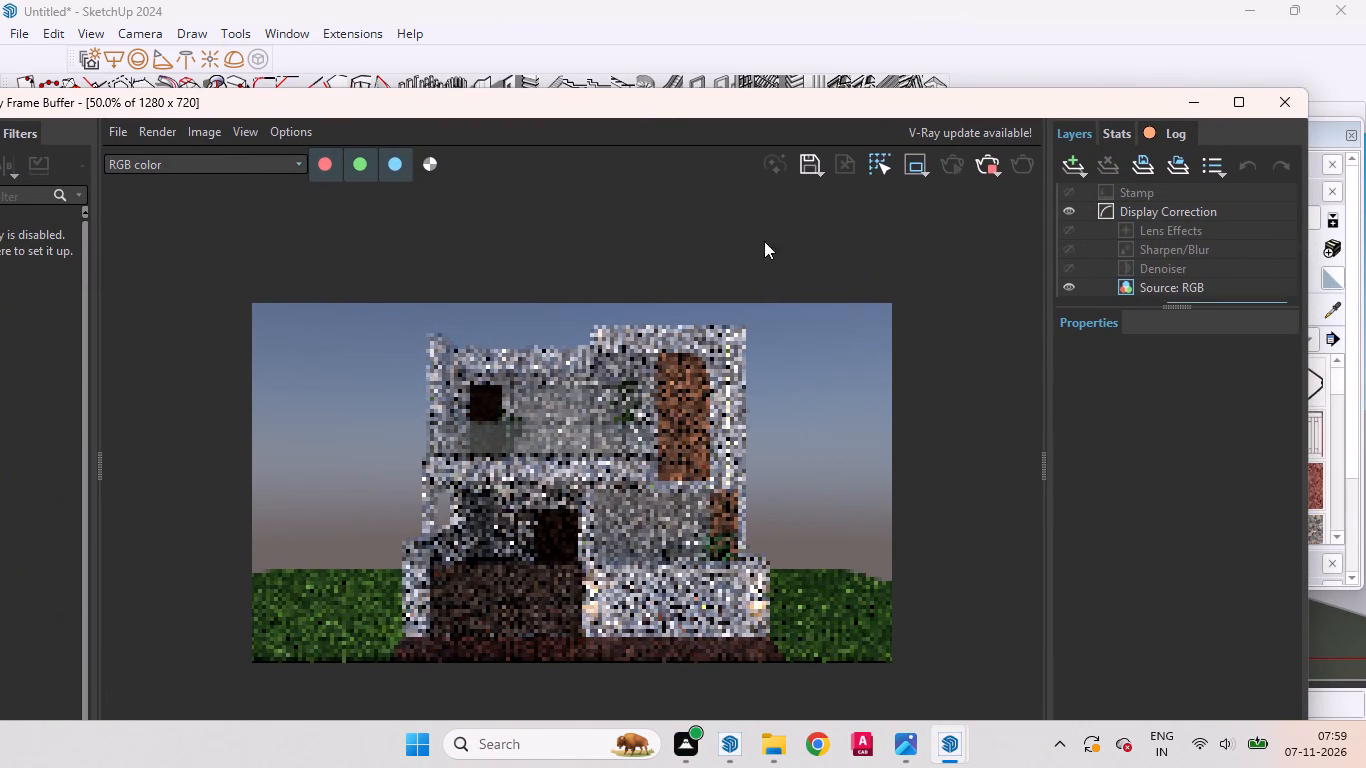
pyautogui.scroll(1, 723, 395)
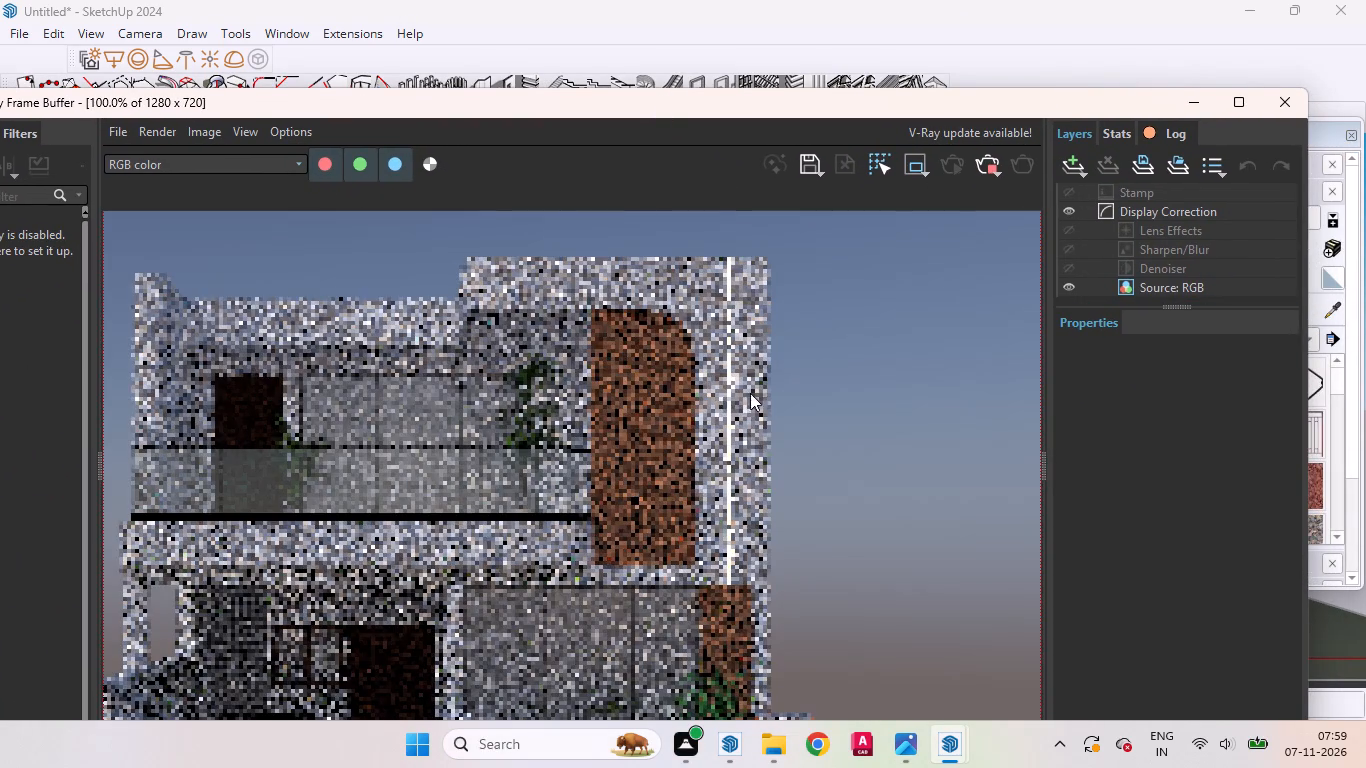
pyautogui.scroll(-1, 757, 393)
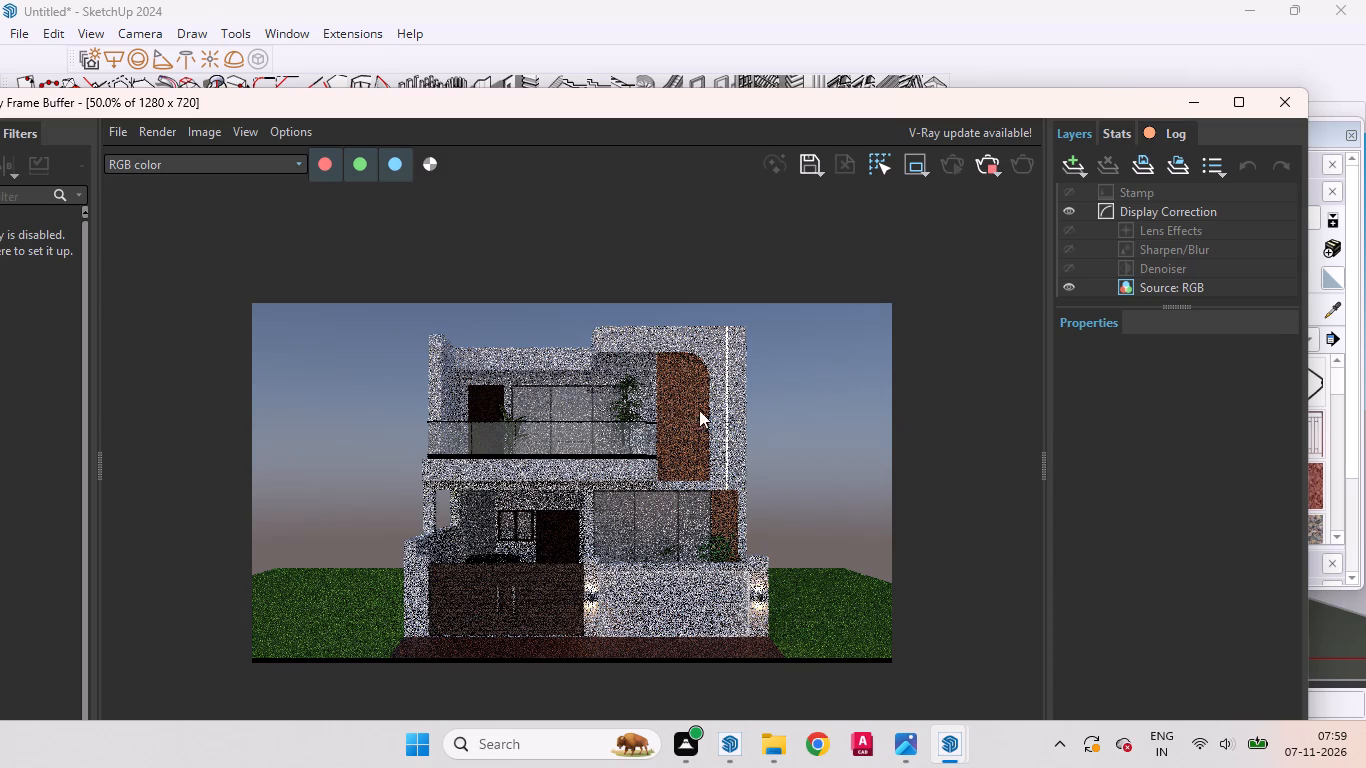
pyautogui.moveTo(726, 327); pyautogui.dragTo(728, 495)
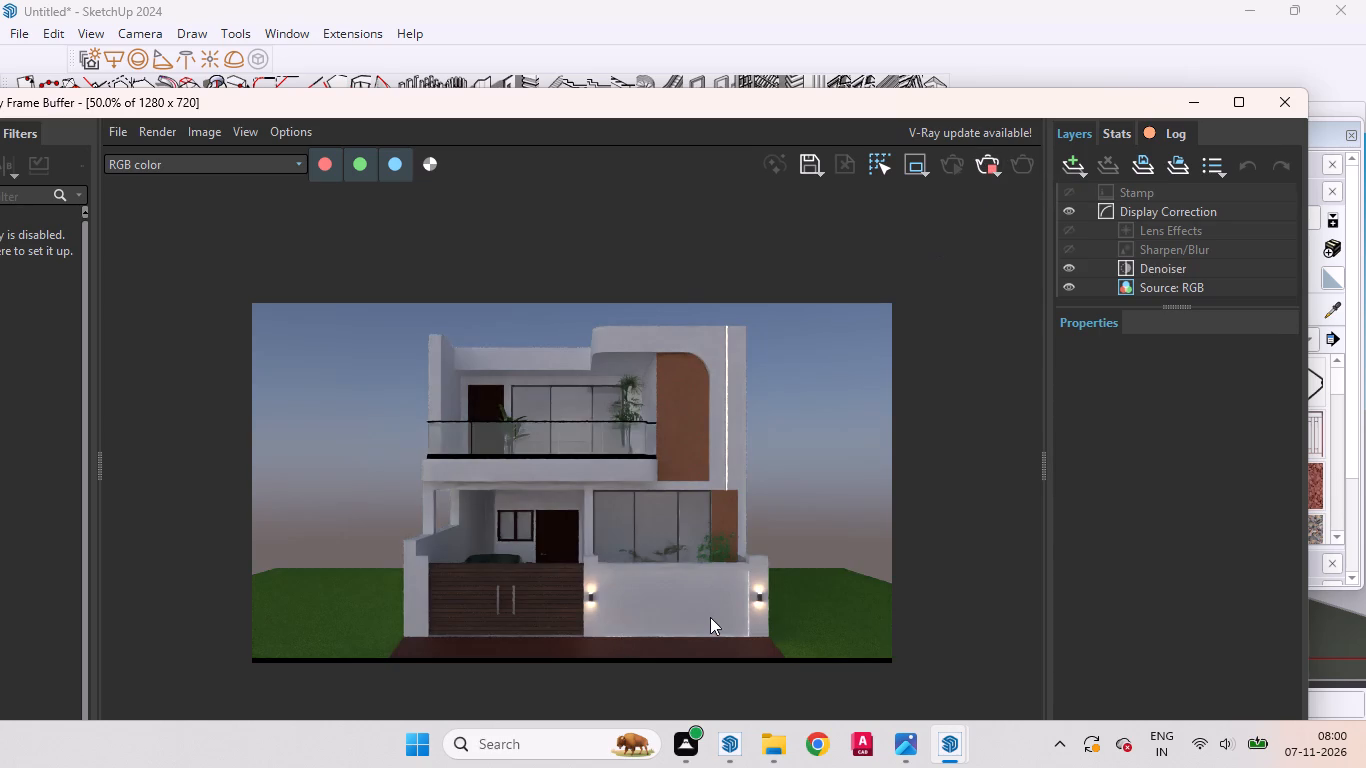
pyautogui.scroll(1, 710, 617)
pyautogui.scroll(-1, 713, 617)
pyautogui.scroll(1, 753, 603)
pyautogui.scroll(-1, 757, 602)
pyautogui.scroll(1, 722, 579)
pyautogui.scroll(-1, 722, 579)
pyautogui.click(1193, 105)
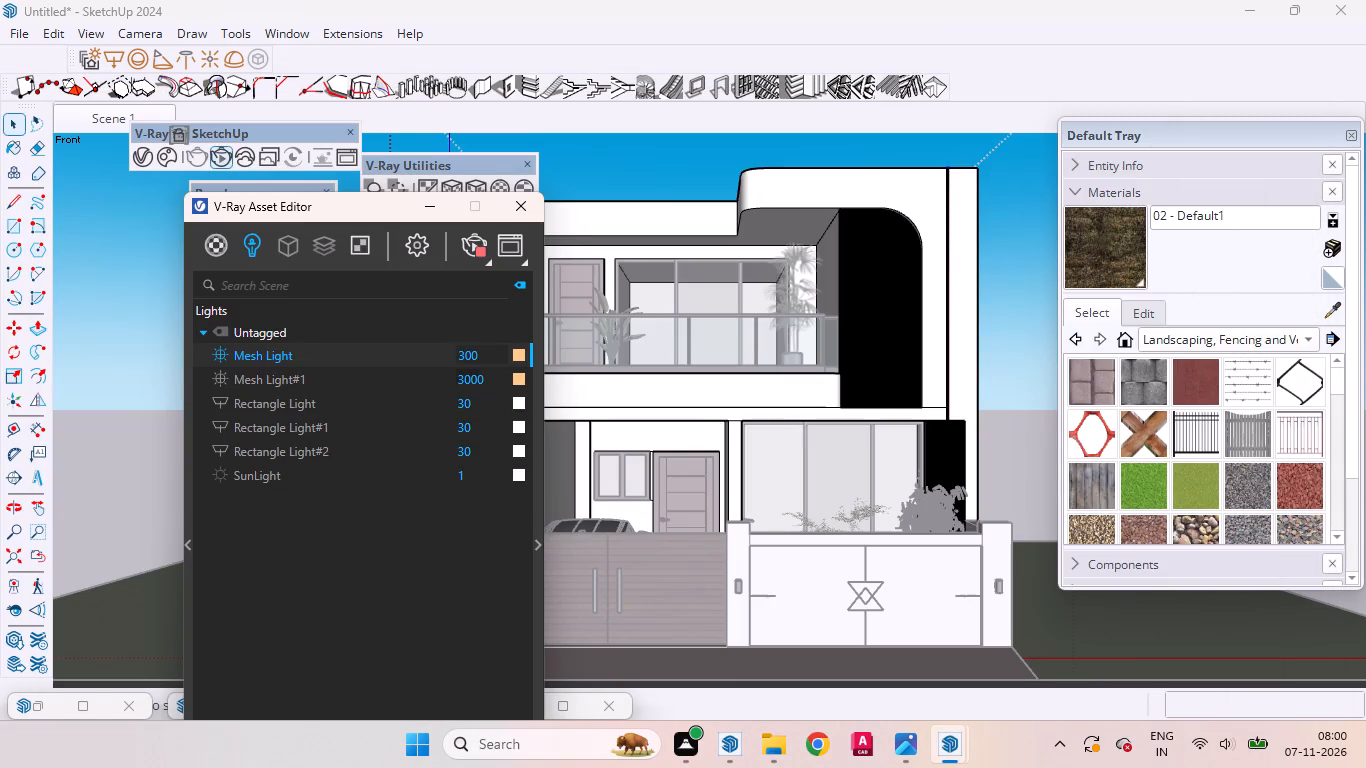
# Set Mesh Light#1's intensity to 2000.
pyautogui.click(461, 378)
pyautogui.click(464, 381)
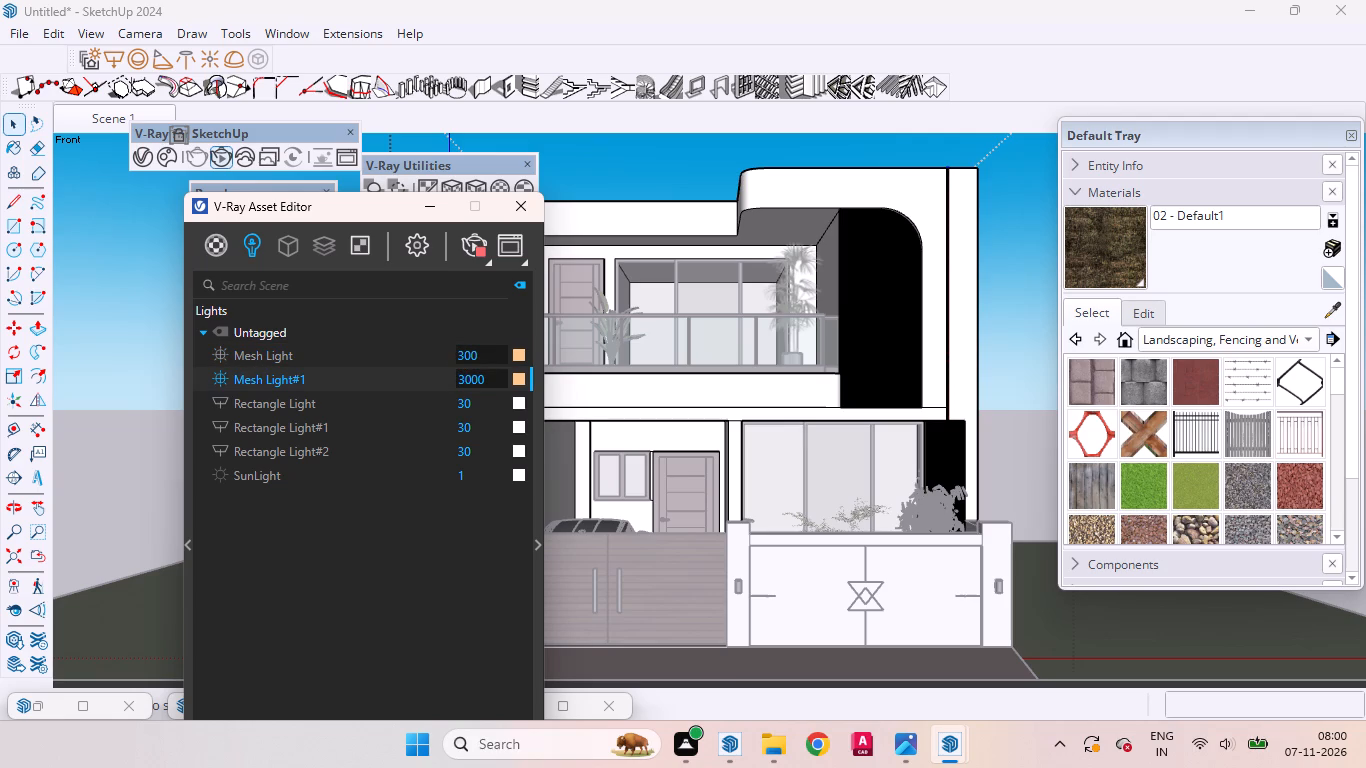
pyautogui.press('BackSpace')
pyautogui.press('2')
pyautogui.press('Return')
# Set the intensity of Rectangle Light, Rectangle Light#1 and Rectangle Light#2 to 60 each.
pyautogui.click(463, 406)
pyautogui.press('BackSpace')
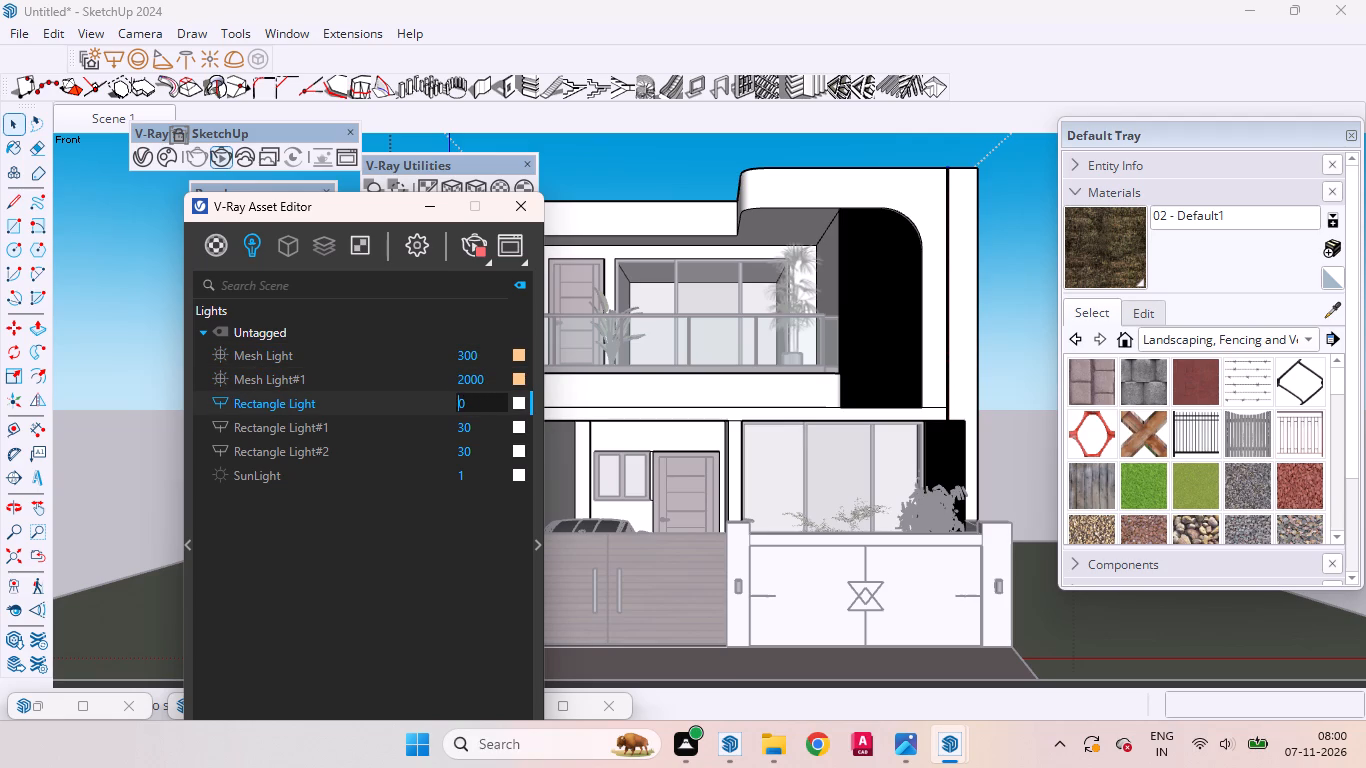
pyautogui.press('6')
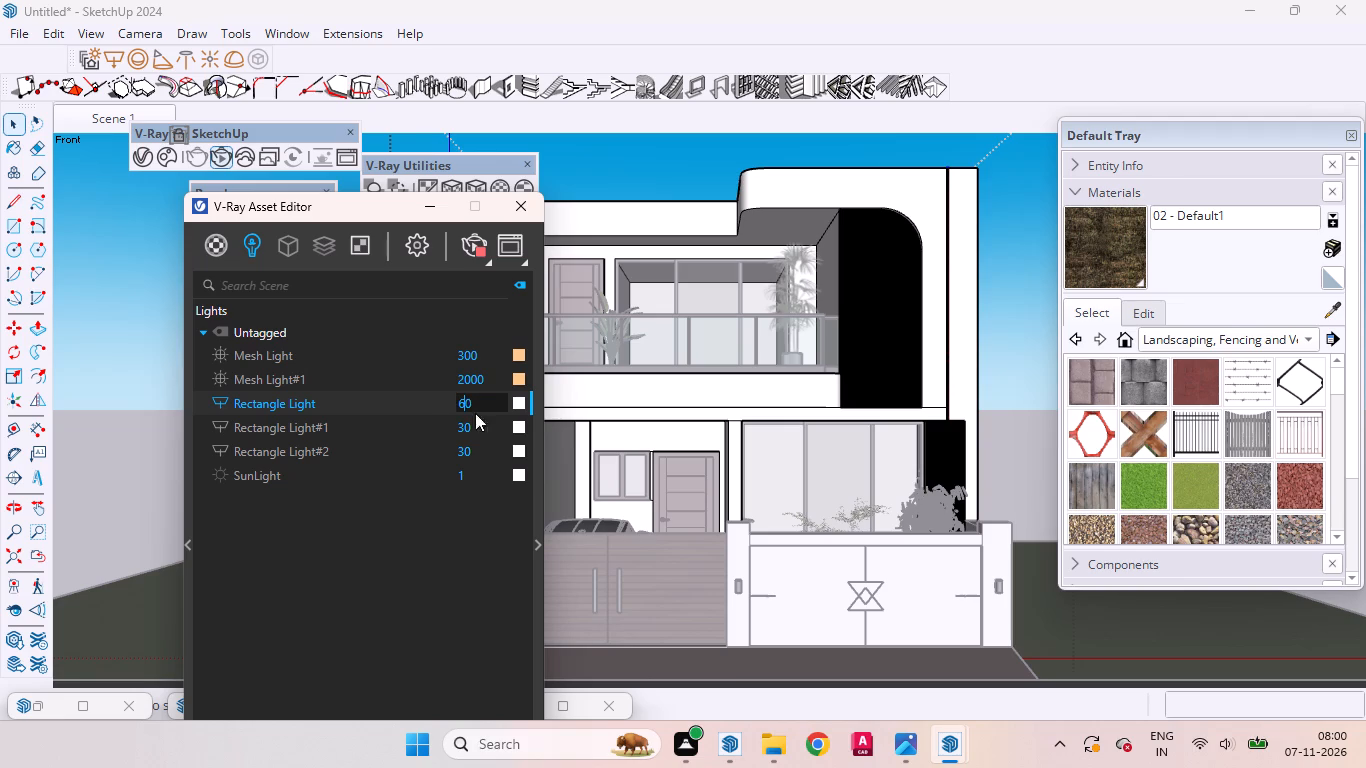
pyautogui.click(463, 423)
pyautogui.press('BackSpace')
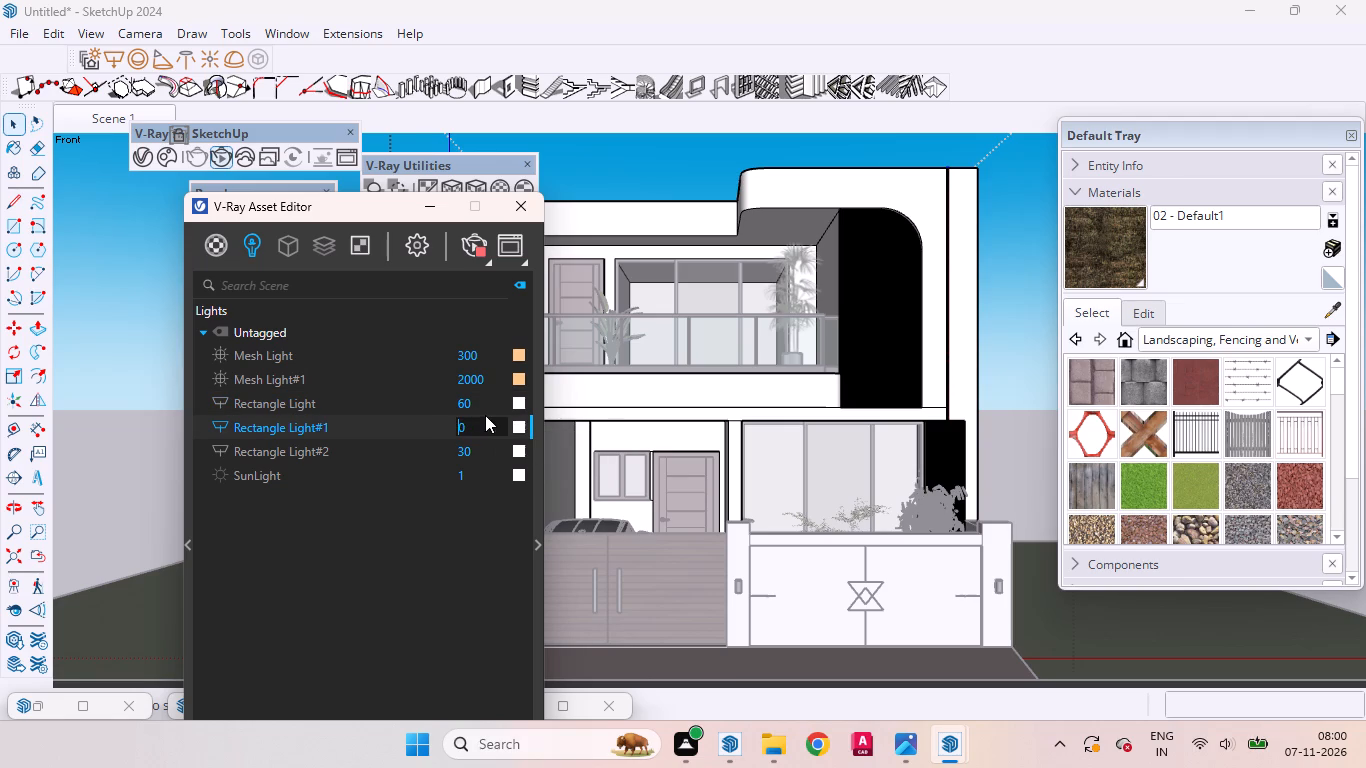
pyautogui.press('6')
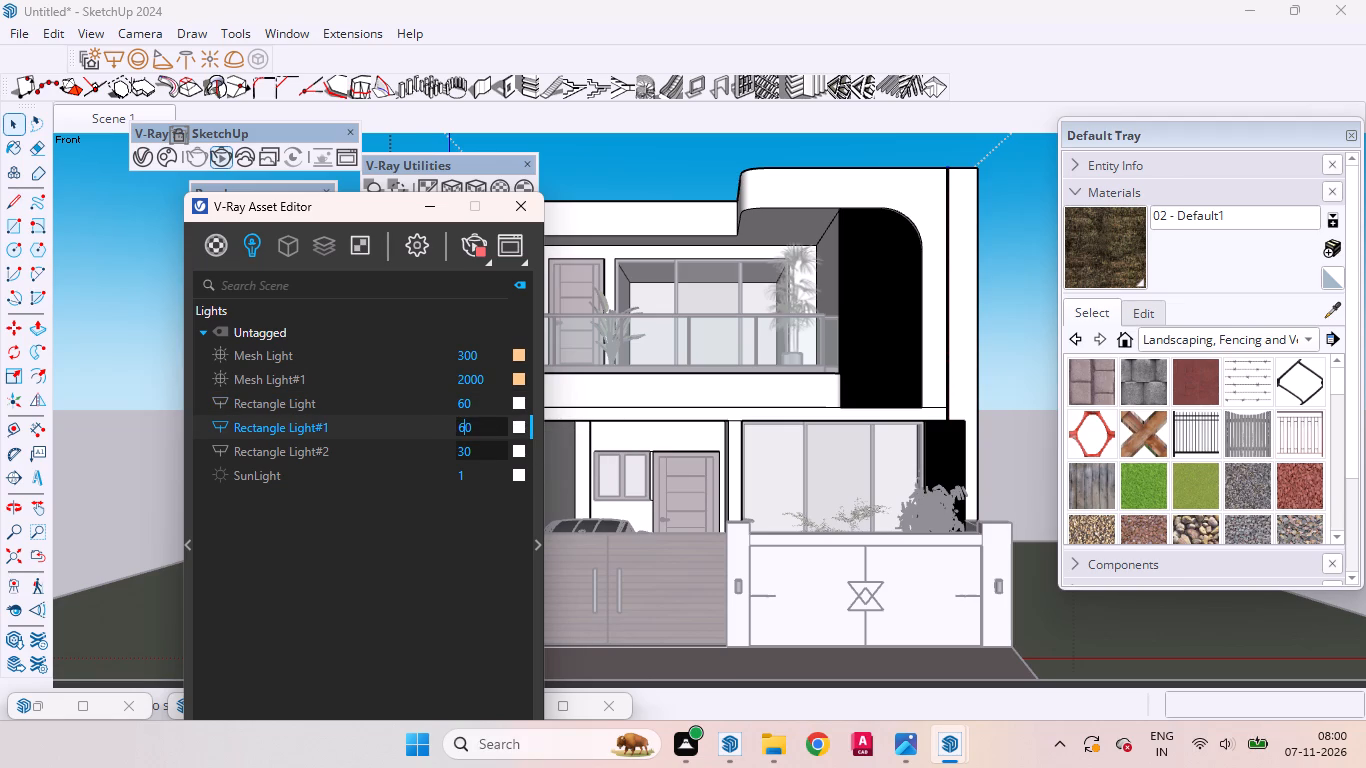
pyautogui.click(465, 451)
pyautogui.press('BackSpace')
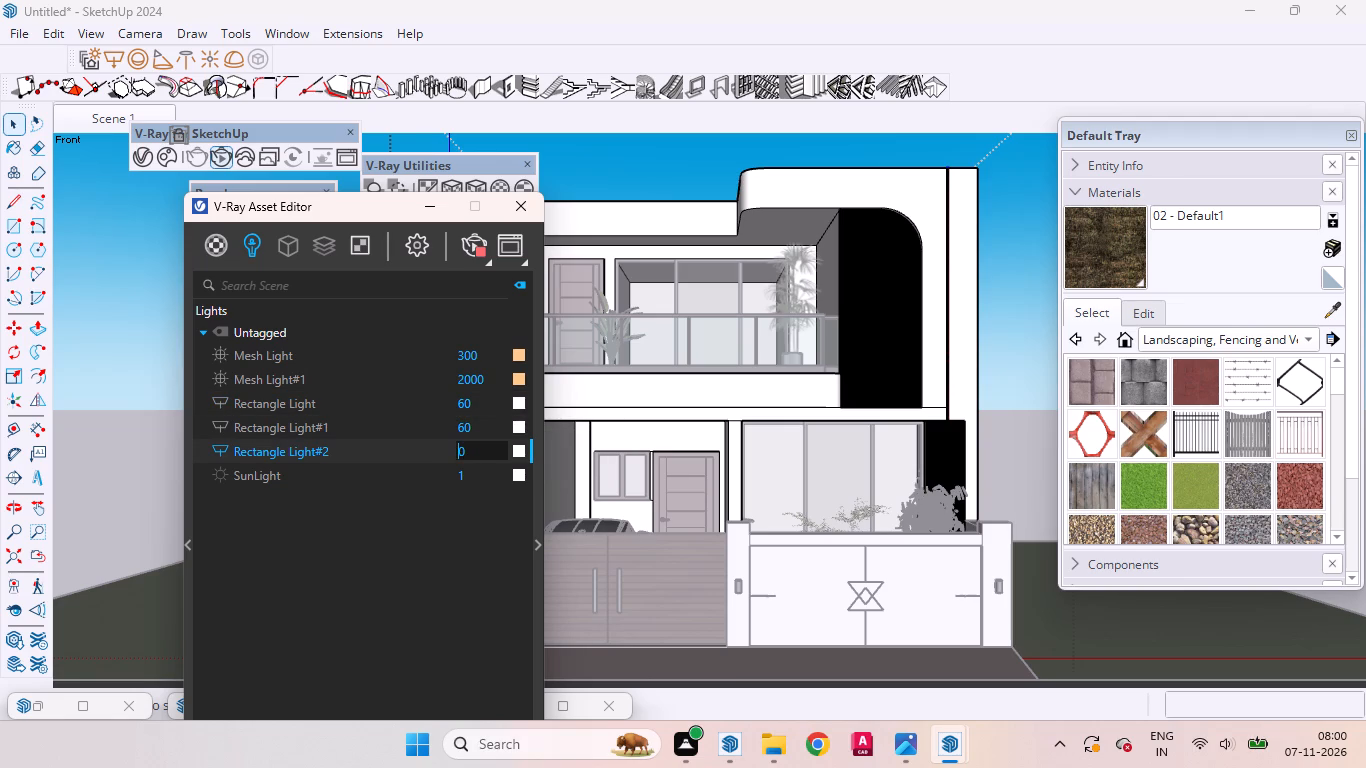
pyautogui.press('6')
pyautogui.press('Return')
# Copy Mesh Light#1's warm colour onto Rectangle Light, Rectangle Light#1 and Rectangle Light#2.
pyautogui.moveTo(518, 377); pyautogui.dragTo(519, 399)
pyautogui.moveTo(519, 399); pyautogui.dragTo(519, 401)
pyautogui.moveTo(519, 401); pyautogui.dragTo(521, 418)
pyautogui.moveTo(521, 418); pyautogui.dragTo(520, 426)
pyautogui.moveTo(520, 426); pyautogui.dragTo(520, 439)
pyautogui.moveTo(520, 439); pyautogui.dragTo(521, 451)
# Examine the updated render in the frame buffer, checking the boundary wall lamps and the vertical light strip, and minimise it.
pyautogui.click(1075, 658)
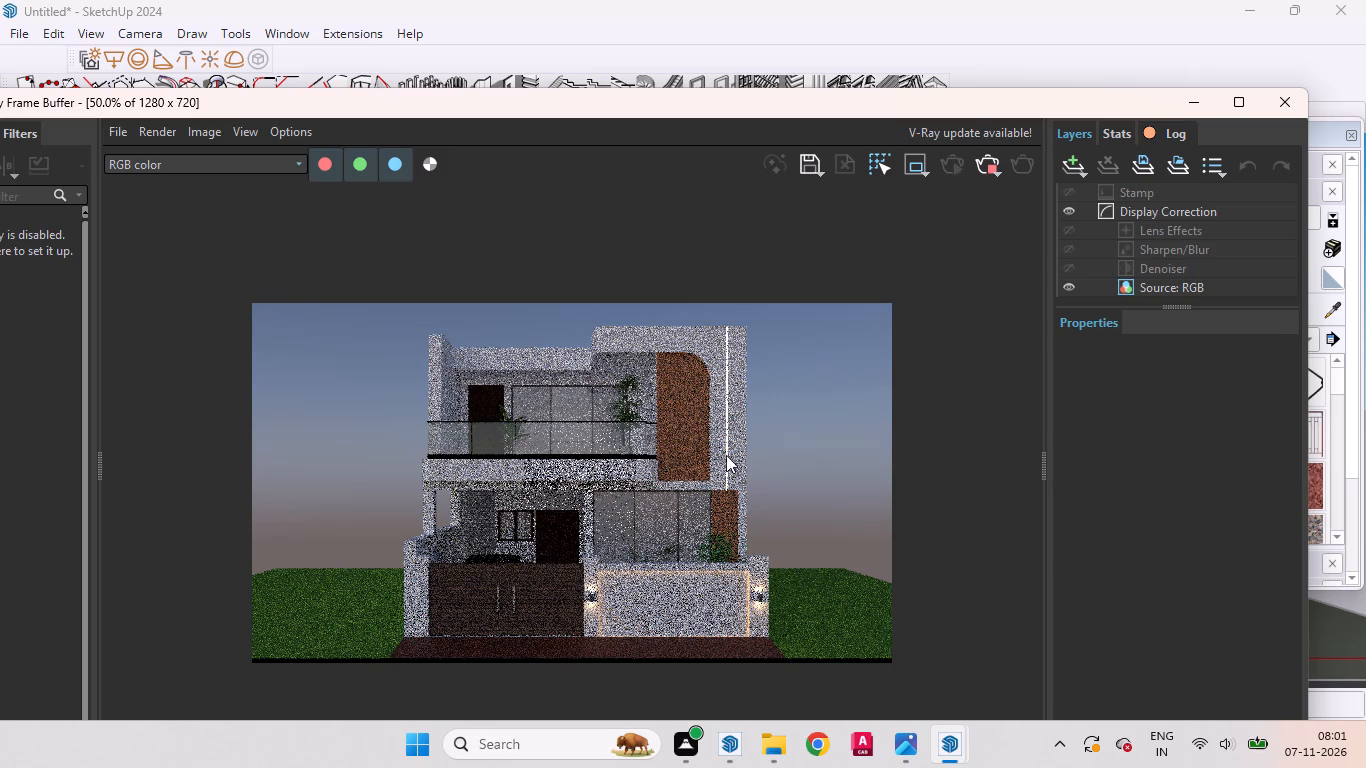
pyautogui.scroll(1, 737, 615)
pyautogui.scroll(1, 666, 509)
pyautogui.scroll(-1, 666, 509)
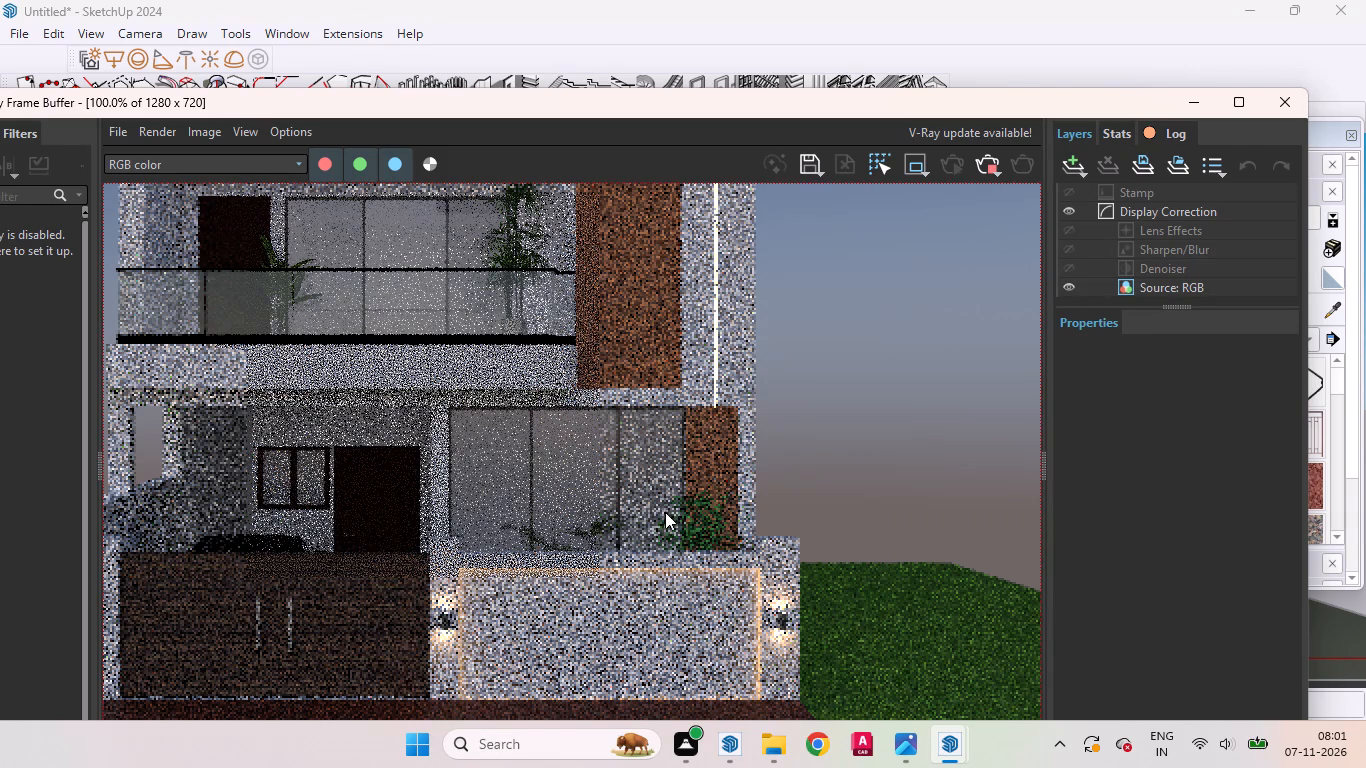
pyautogui.scroll(-1, 764, 477)
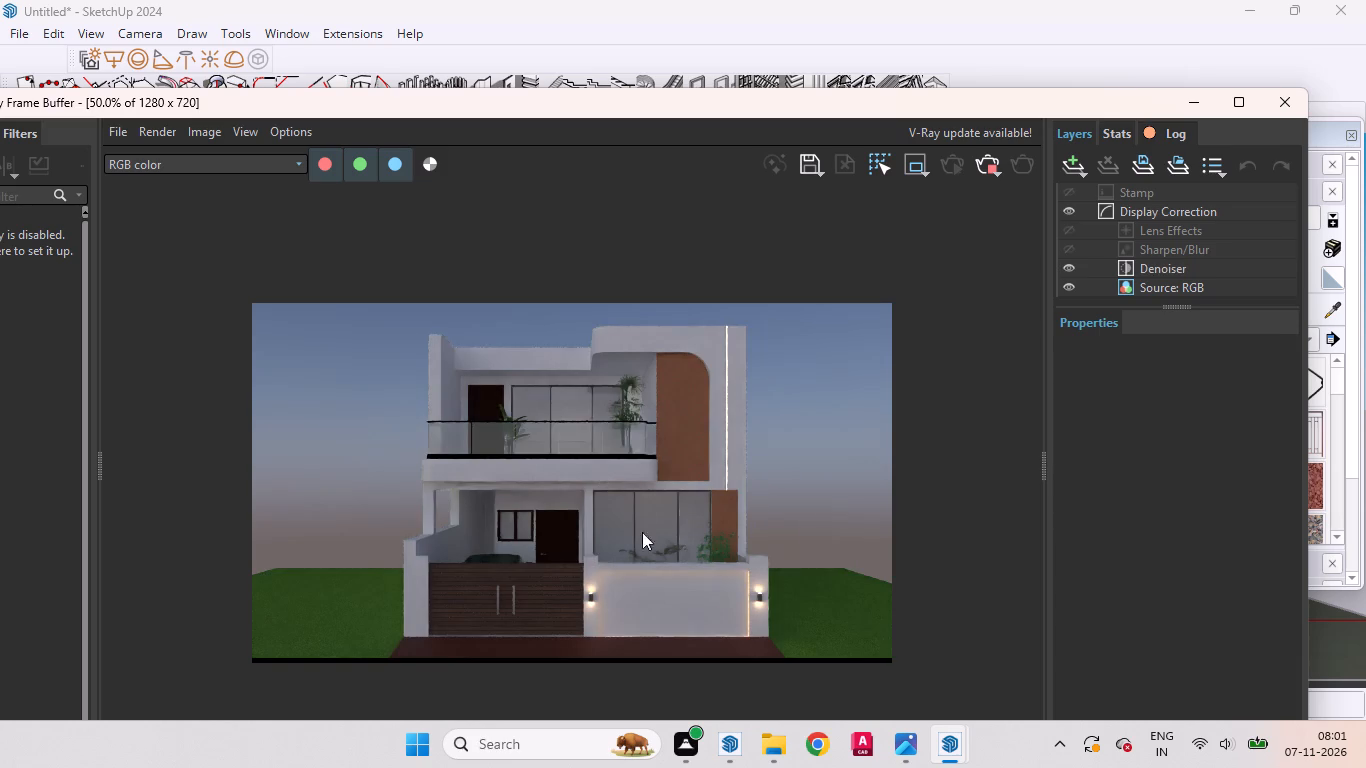
pyautogui.scroll(1, 647, 553)
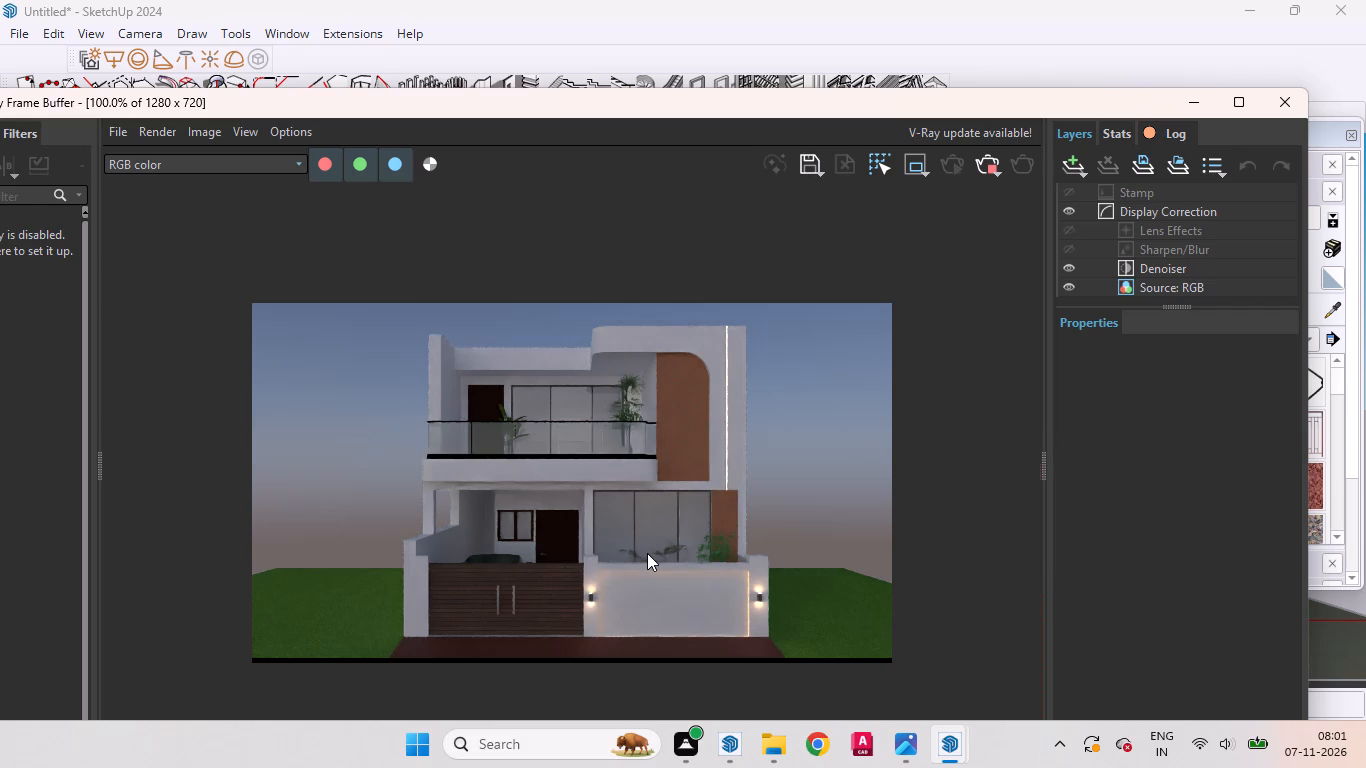
pyautogui.scroll(-1, 647, 553)
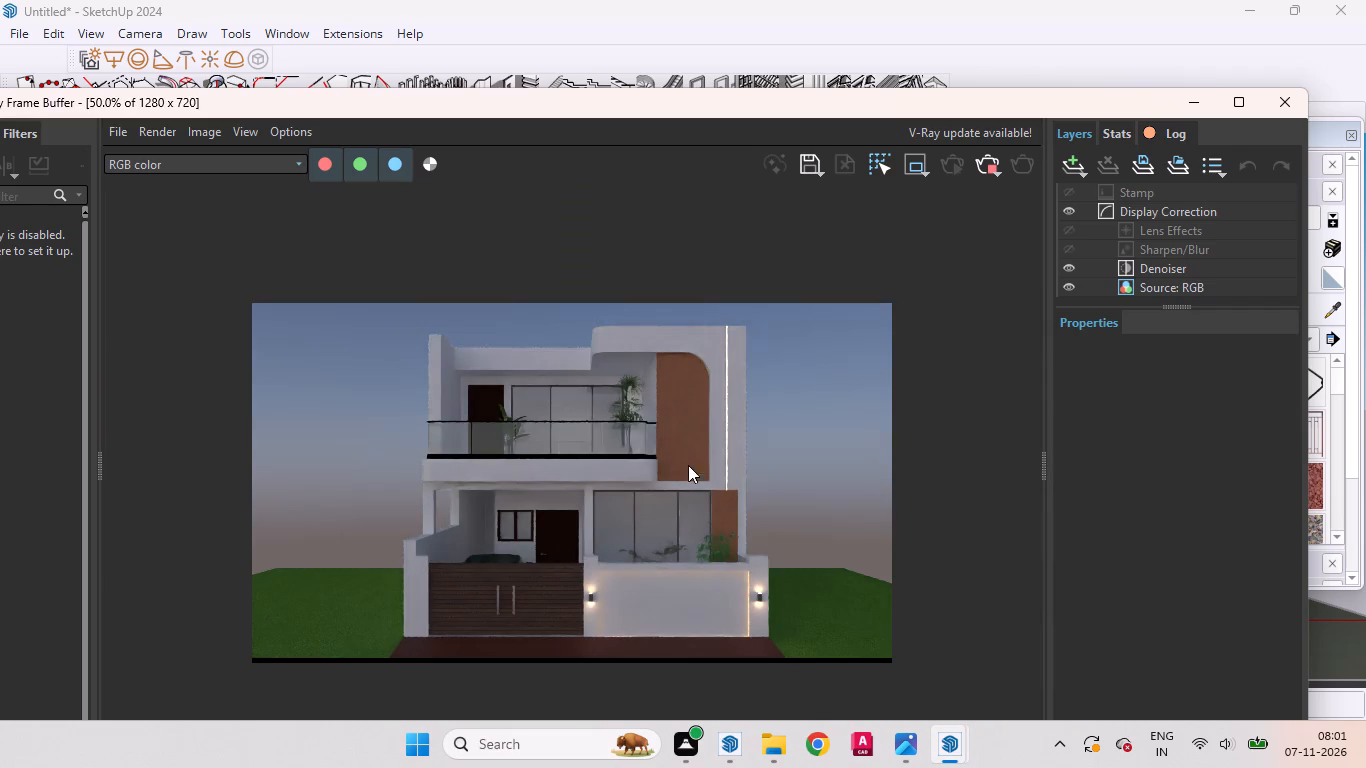
pyautogui.click(1184, 102)
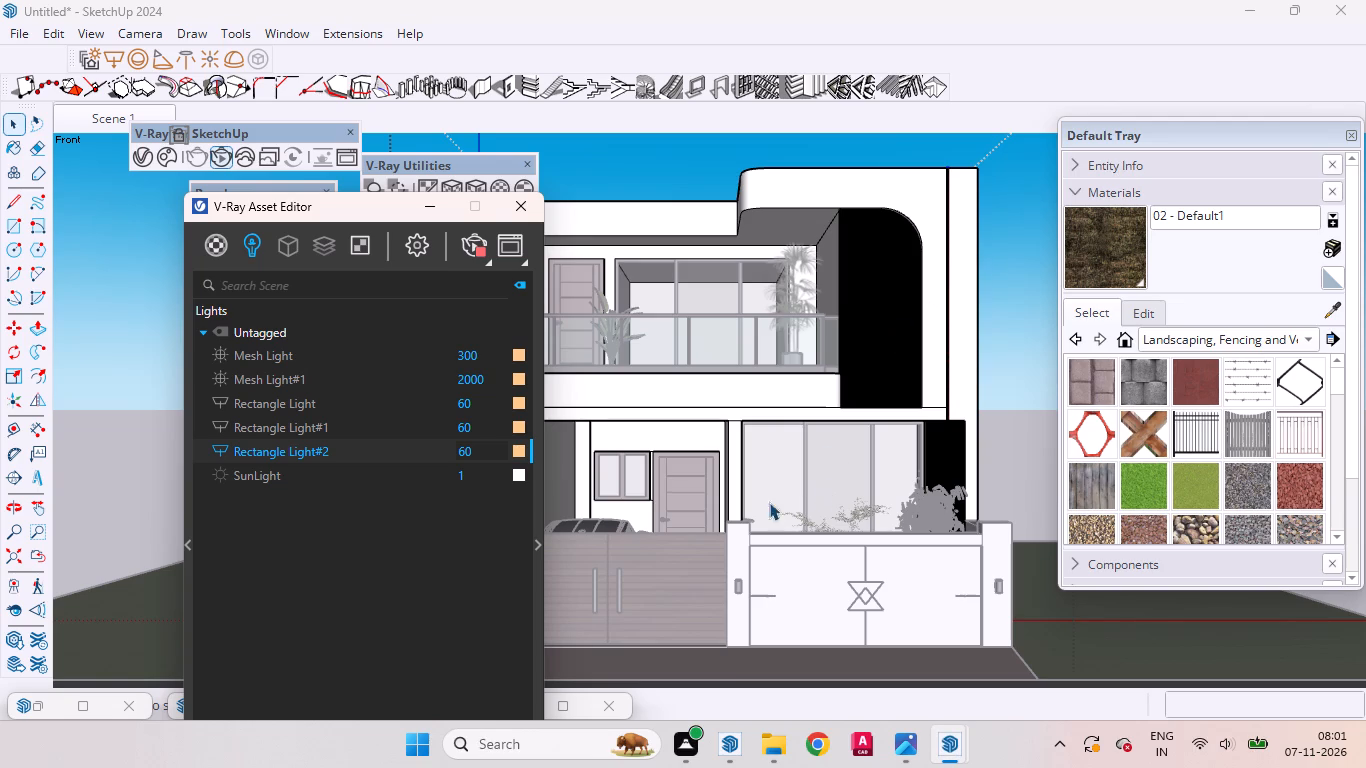
# Leave the group open for editing and stop the interactive render.
pyautogui.click(157, 418)
pyautogui.doubleClick(156, 418)
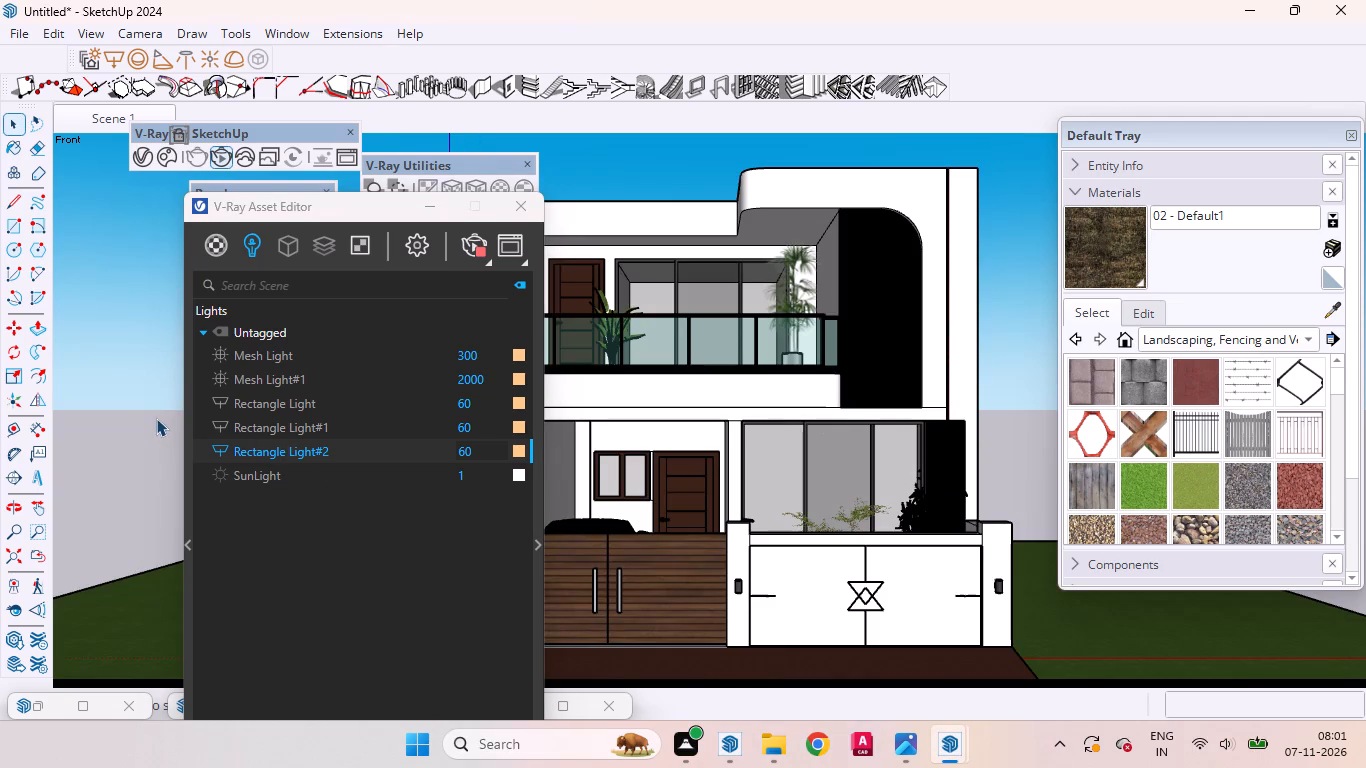
pyautogui.click(476, 238)
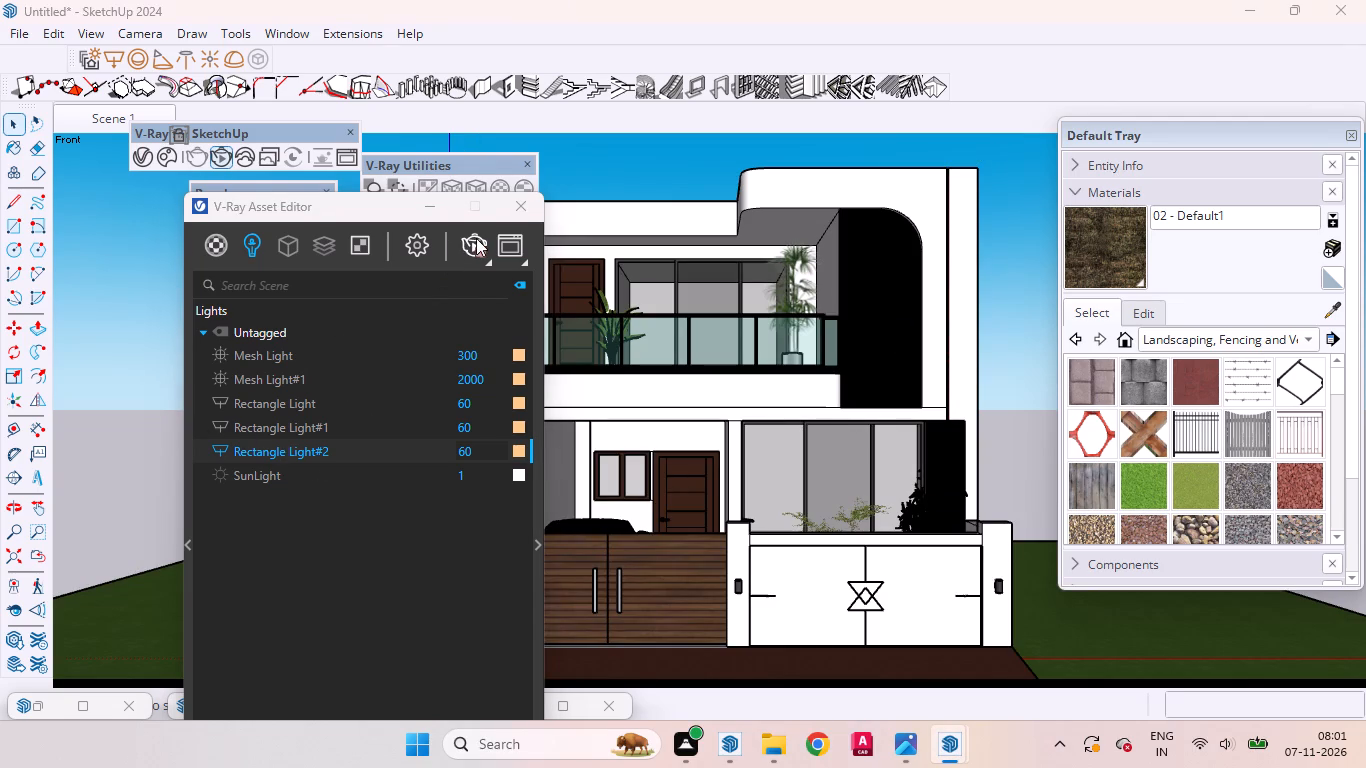
# Move the asset editor clear of the house and try to start the Tape Measure at the slatted panel beneath the vertical light strip.
pyautogui.moveTo(390, 206); pyautogui.dragTo(265, 261)
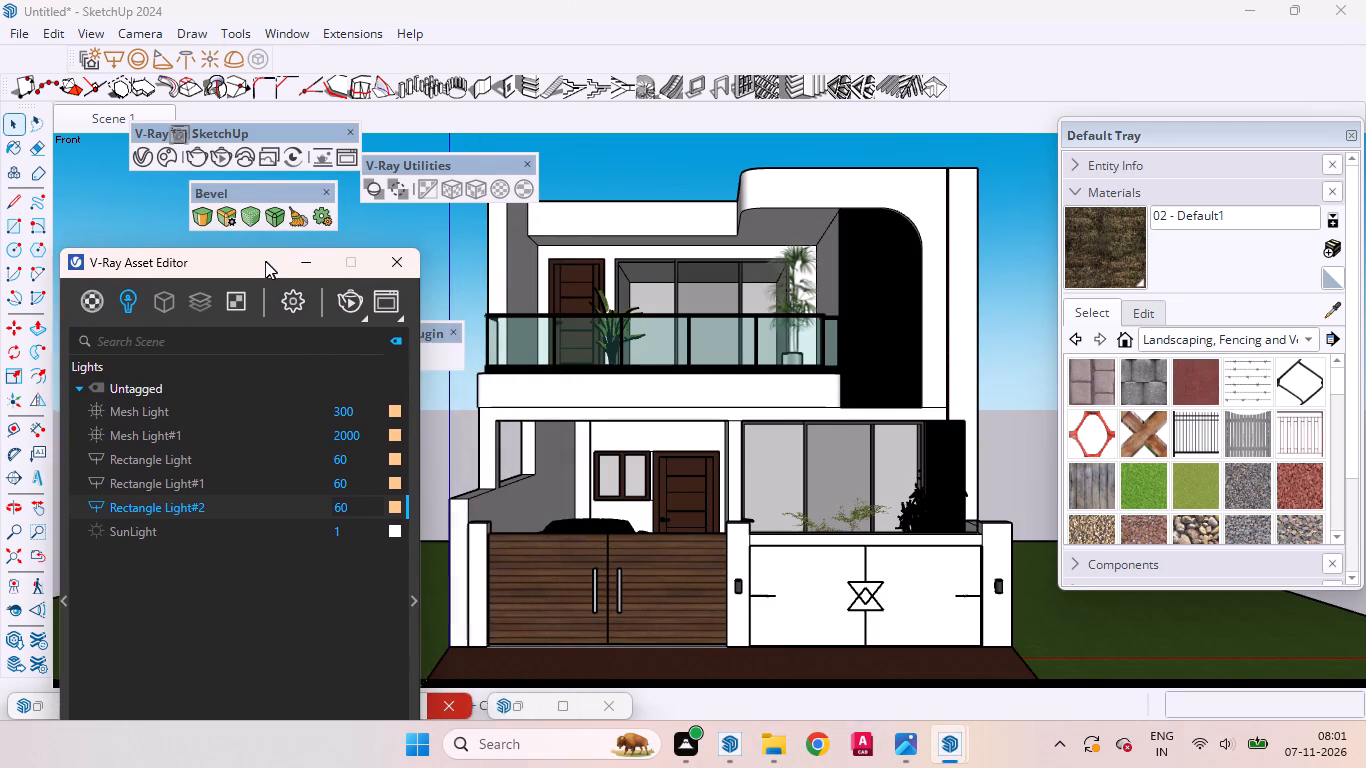
pyautogui.moveTo(265, 261); pyautogui.dragTo(260, 263)
pyautogui.scroll(4, 960, 436)
pyautogui.scroll(-1, 977, 435)
pyautogui.scroll(10, 981, 431)
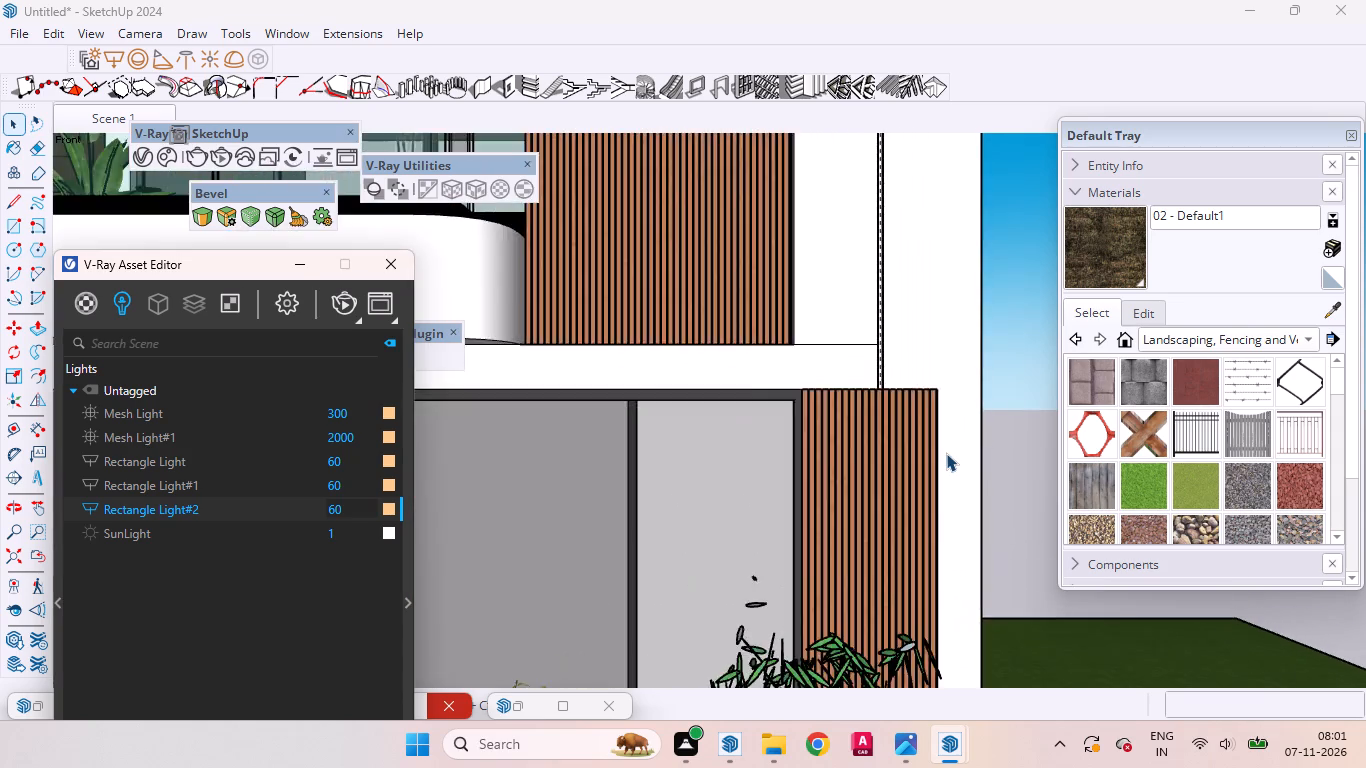
pyautogui.scroll(3, 946, 453)
pyautogui.press('t')
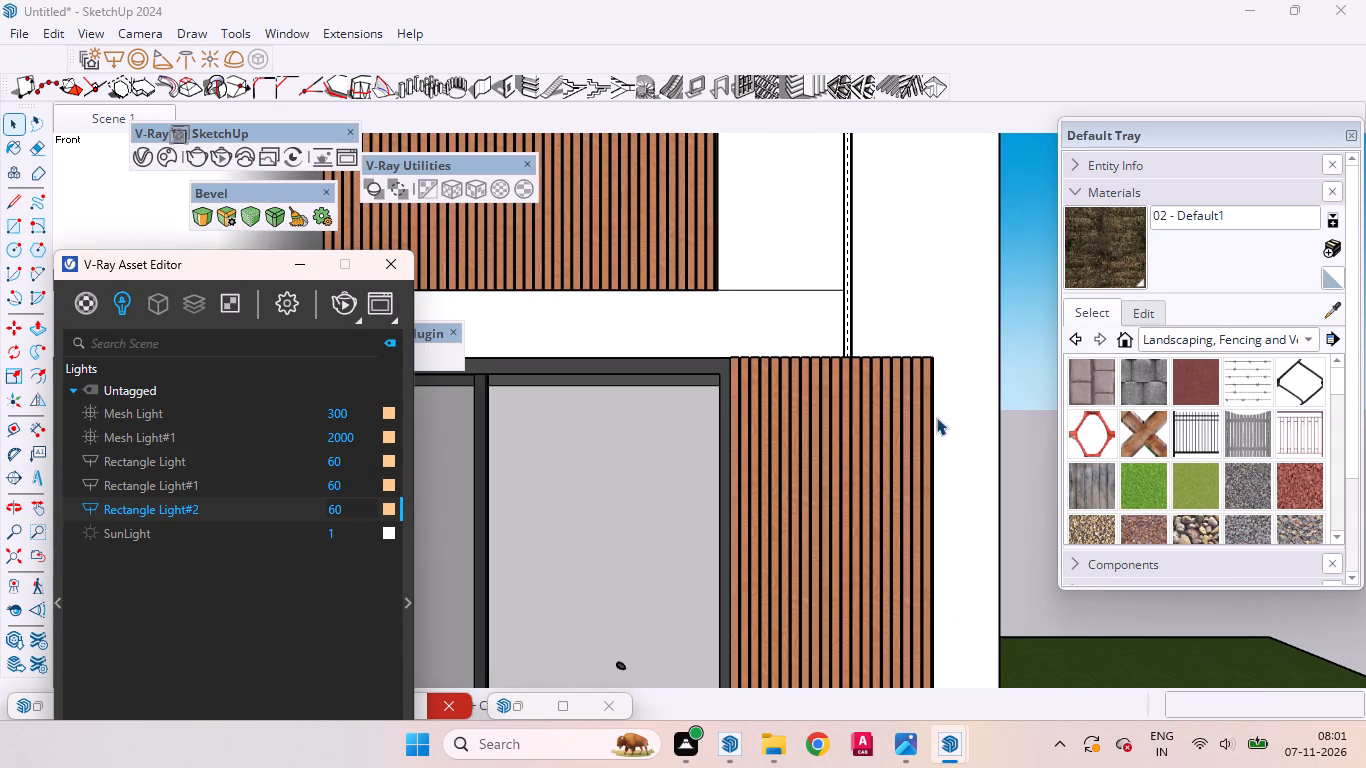
pyautogui.scroll(3, 934, 412)
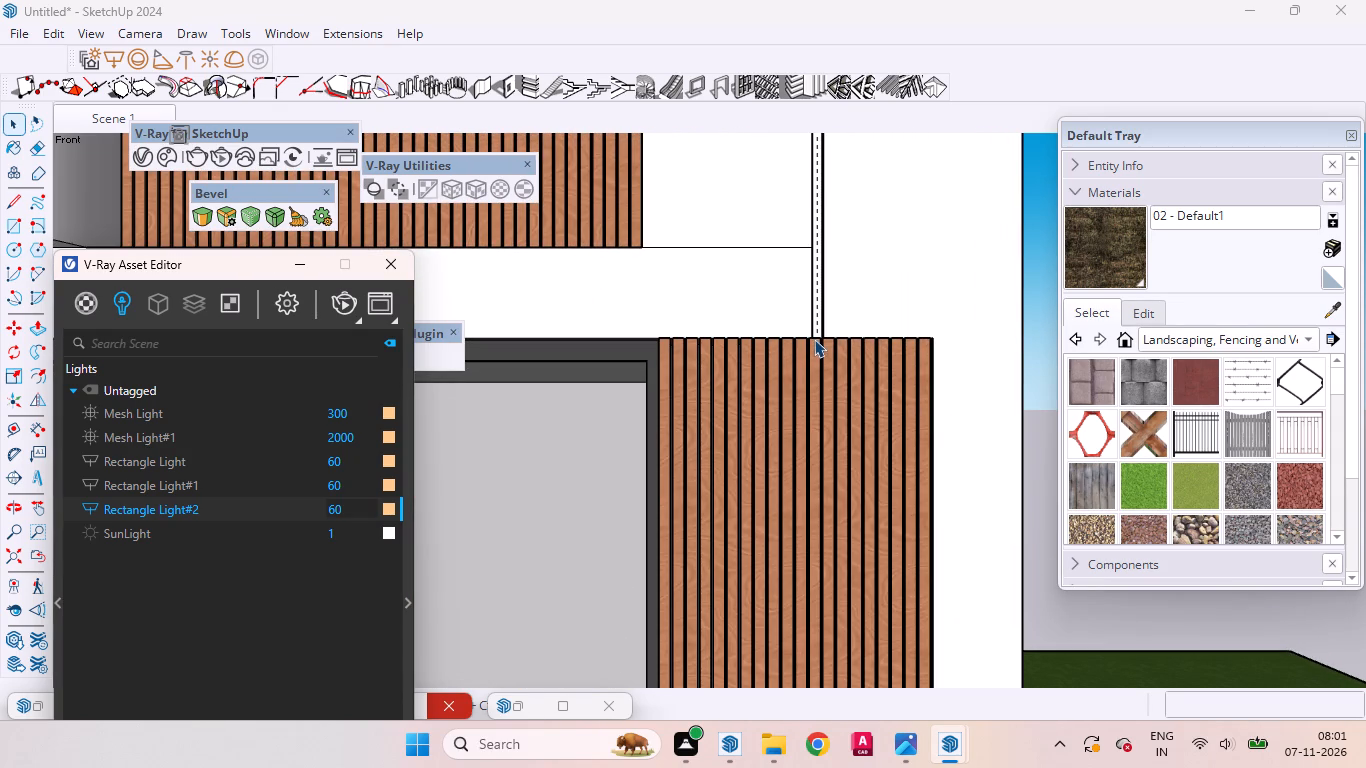
pyautogui.press('t')
pyautogui.press('t')
pyautogui.press('space')
pyautogui.press('t')
pyautogui.press('space')
pyautogui.scroll(-14, 822, 442)
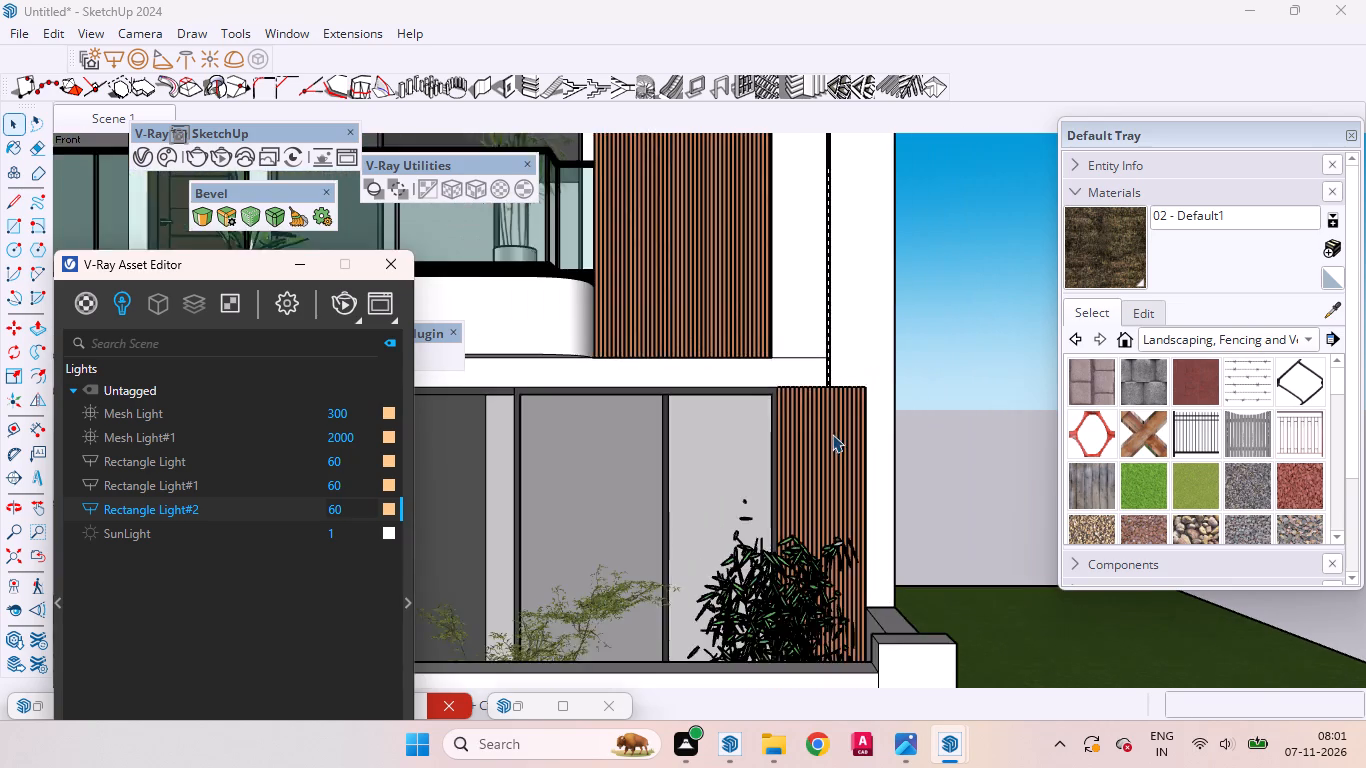
pyautogui.press('t')
pyautogui.write('tt')
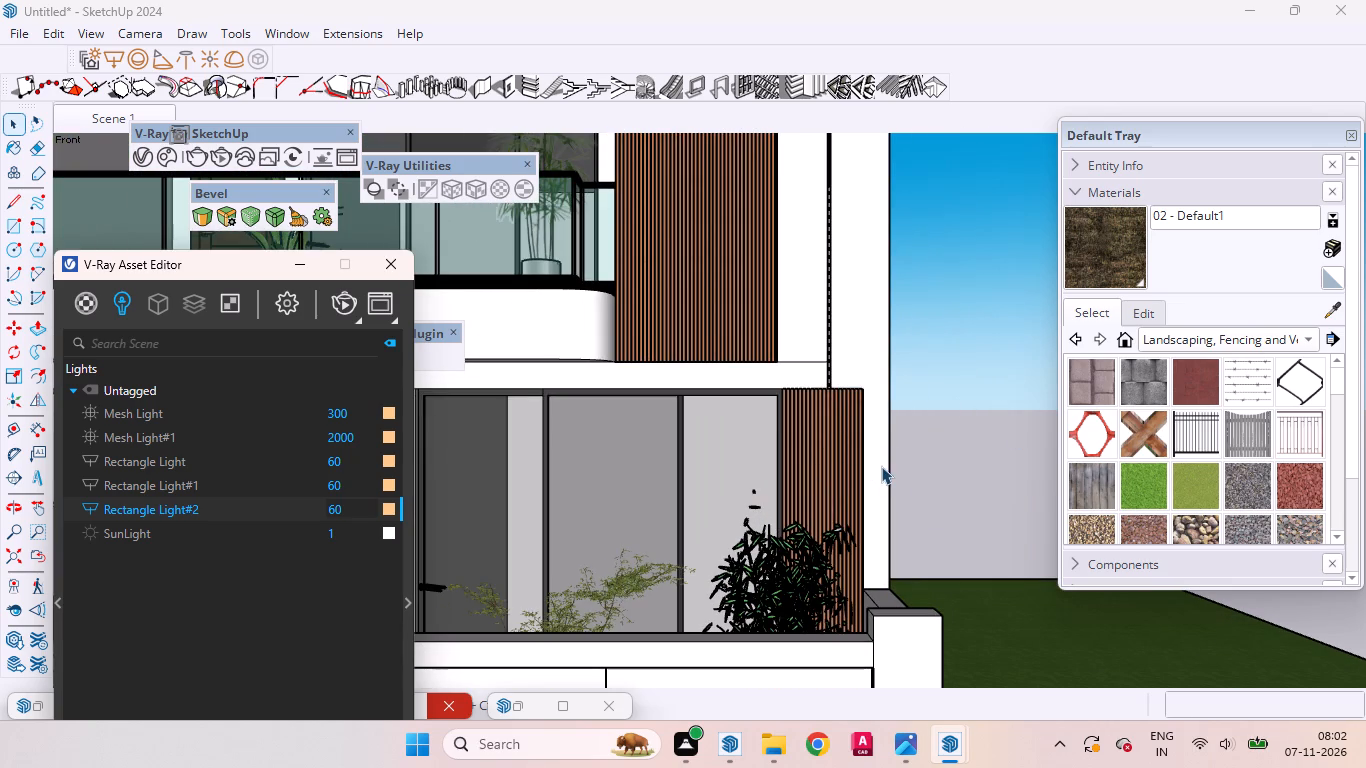
pyautogui.click(943, 464)
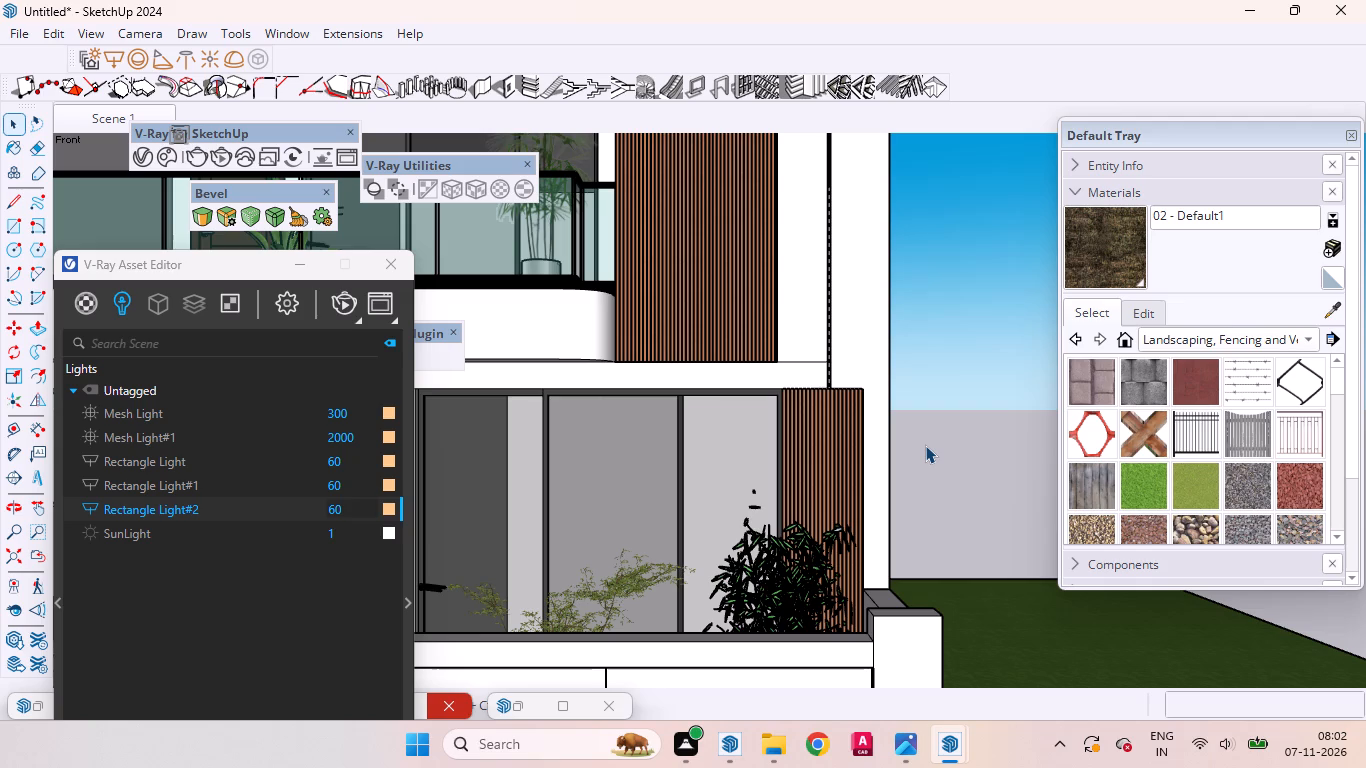
pyautogui.scroll(-1, 925, 445)
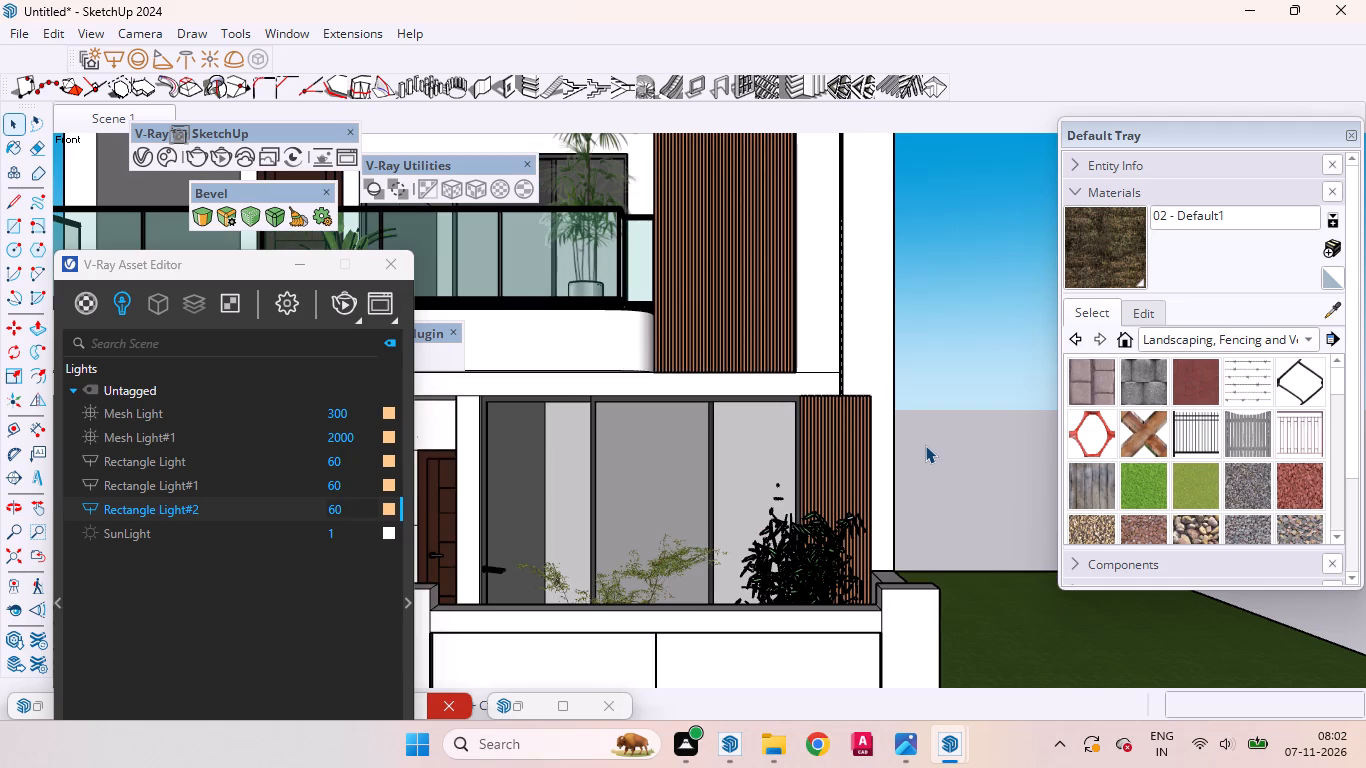
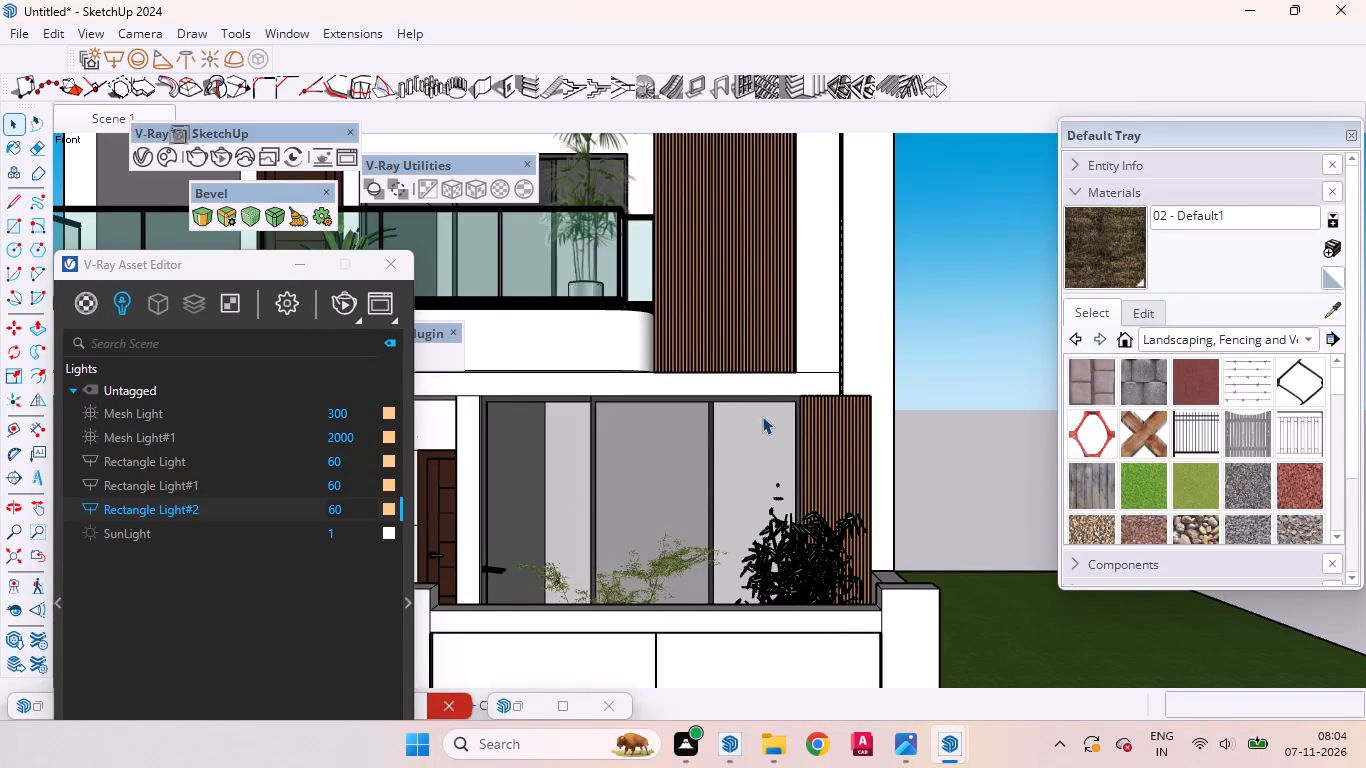
# Switch the materials collection to Asian Paints Chromatics.
pyautogui.scroll(-14, 685, 392)
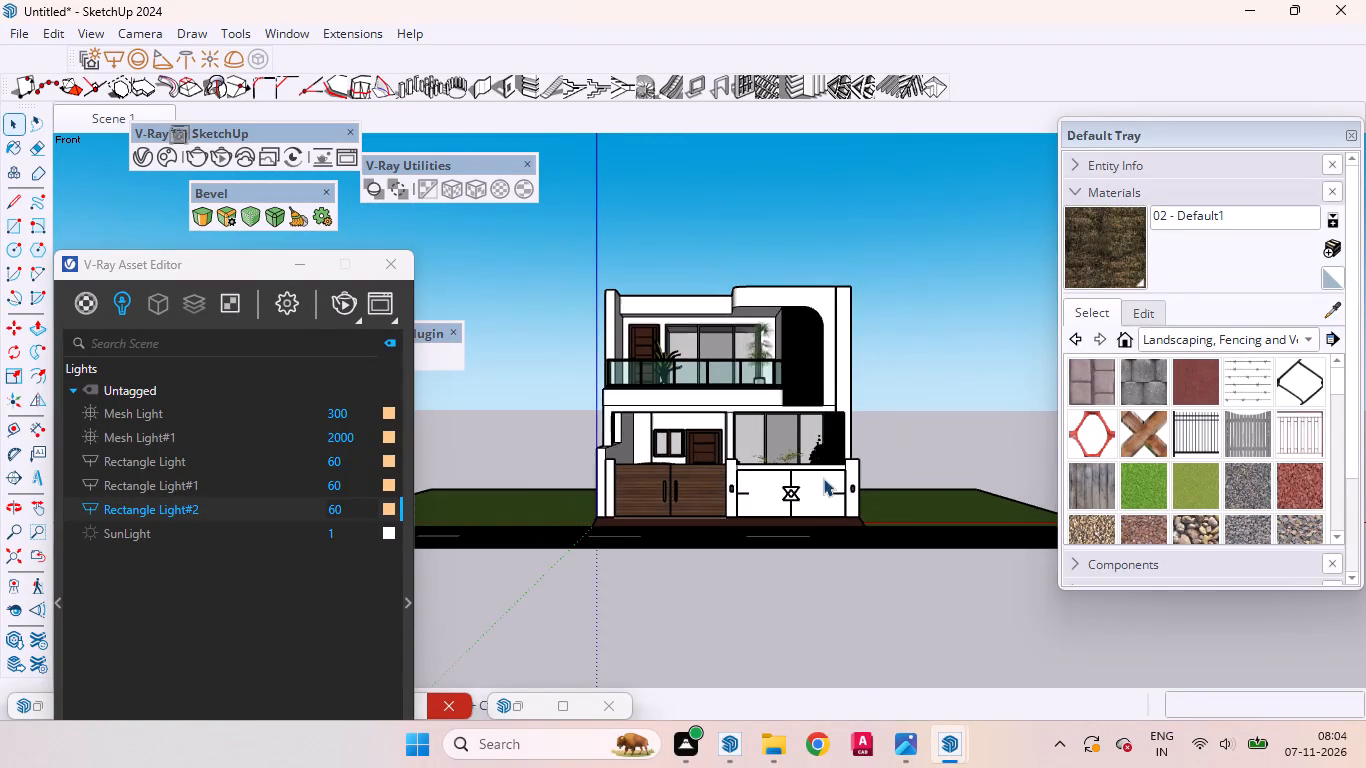
pyautogui.moveTo(818, 494); pyautogui.dragTo(867, 628, button='middle')
pyautogui.scroll(1, 753, 486)
pyautogui.scroll(-1, 759, 478)
pyautogui.scroll(7, 763, 474)
pyautogui.scroll(-1, 775, 427)
pyautogui.scroll(-5, 872, 571)
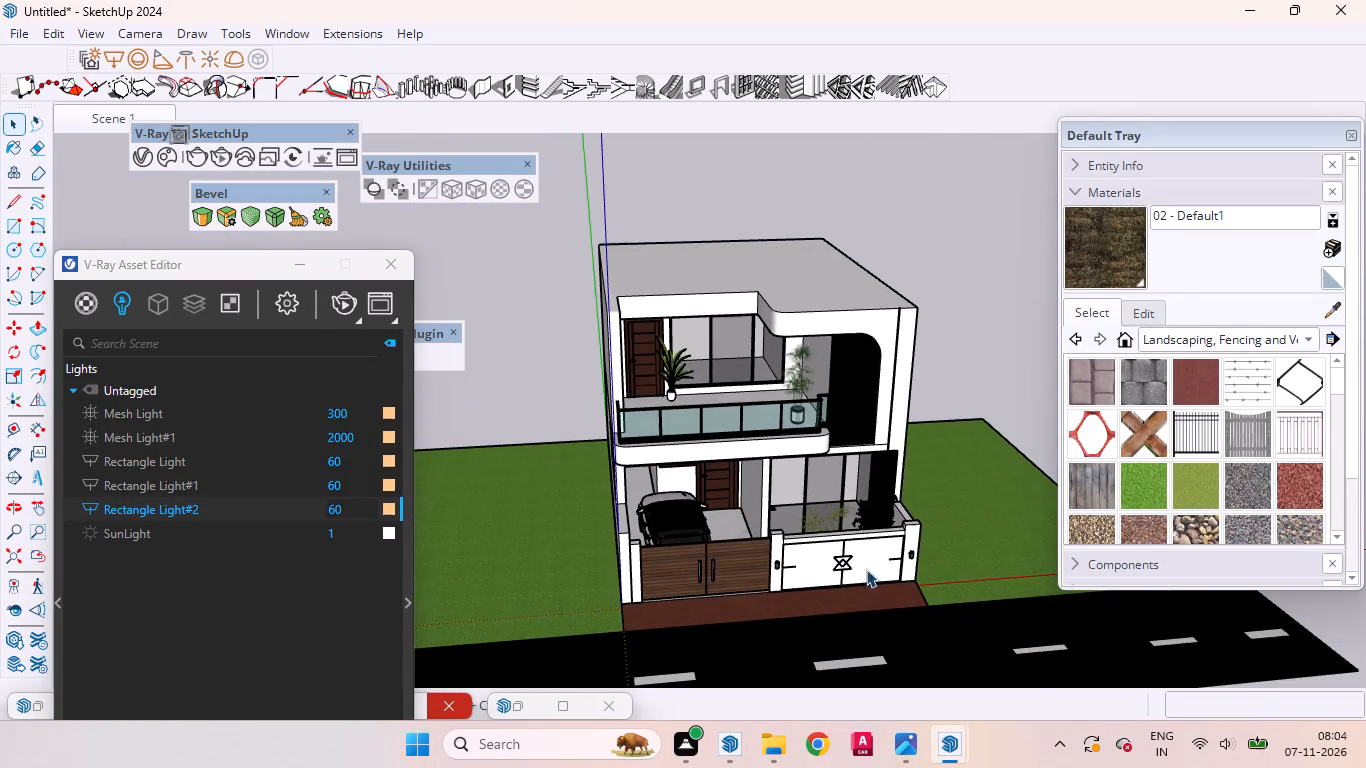
pyautogui.scroll(4, 792, 401)
pyautogui.scroll(-4, 804, 413)
pyautogui.moveTo(870, 448); pyautogui.dragTo(794, 430, button='middle')
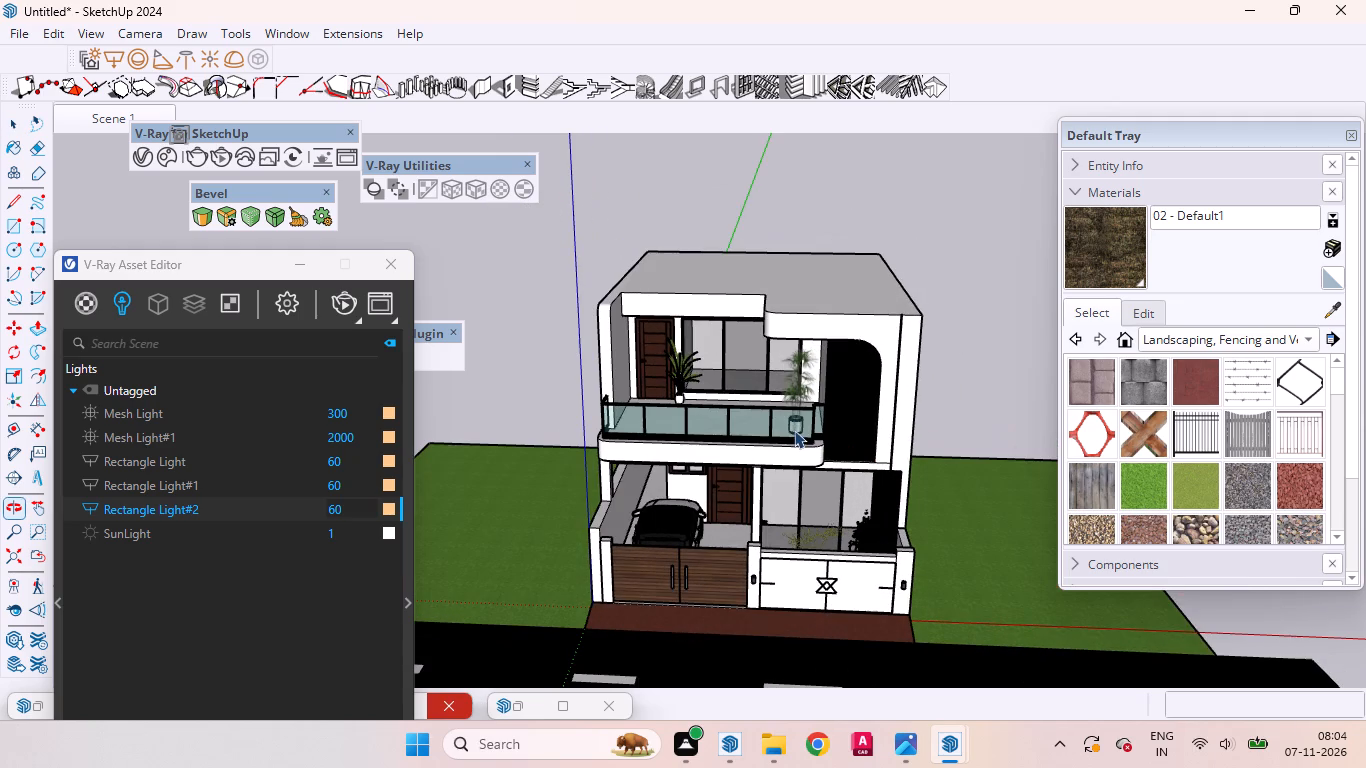
pyautogui.click(1311, 340)
pyautogui.scroll(-10, 823, 367)
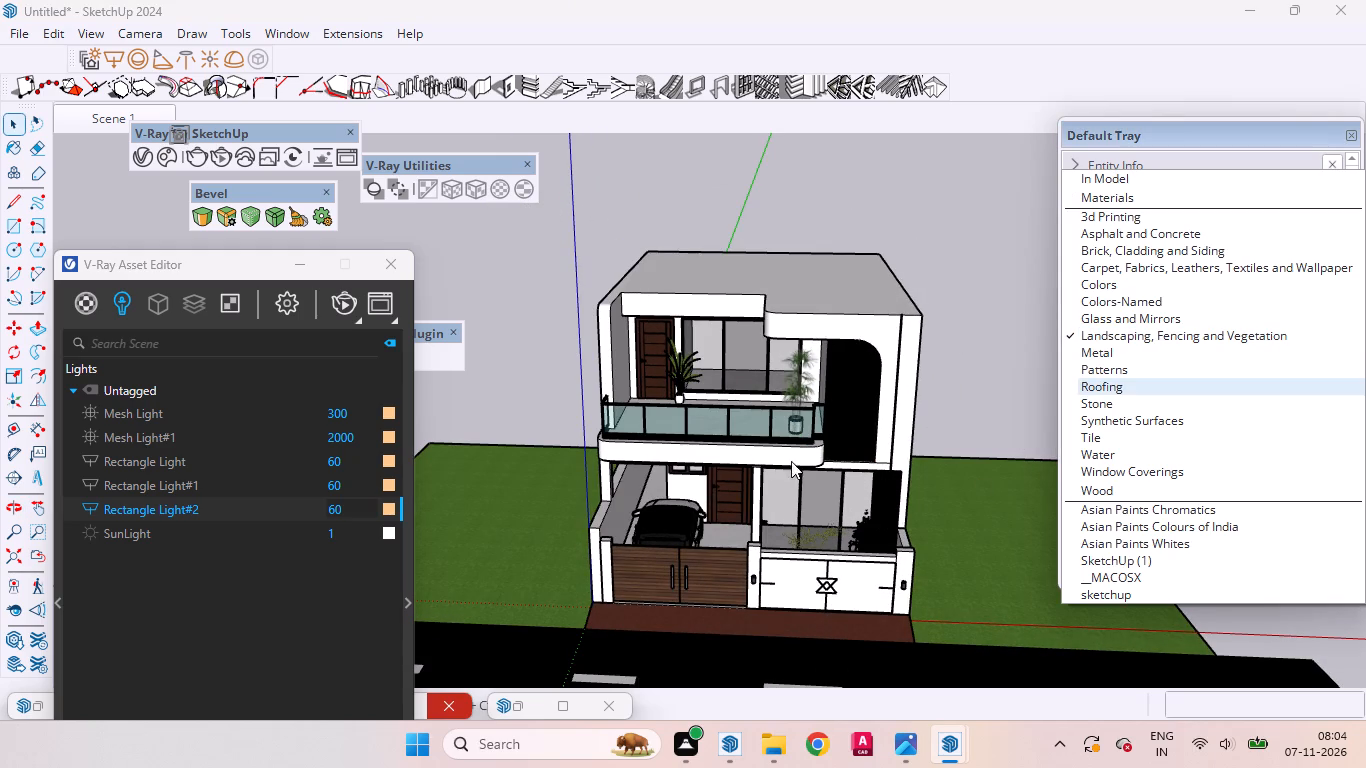
pyautogui.click(1117, 515)
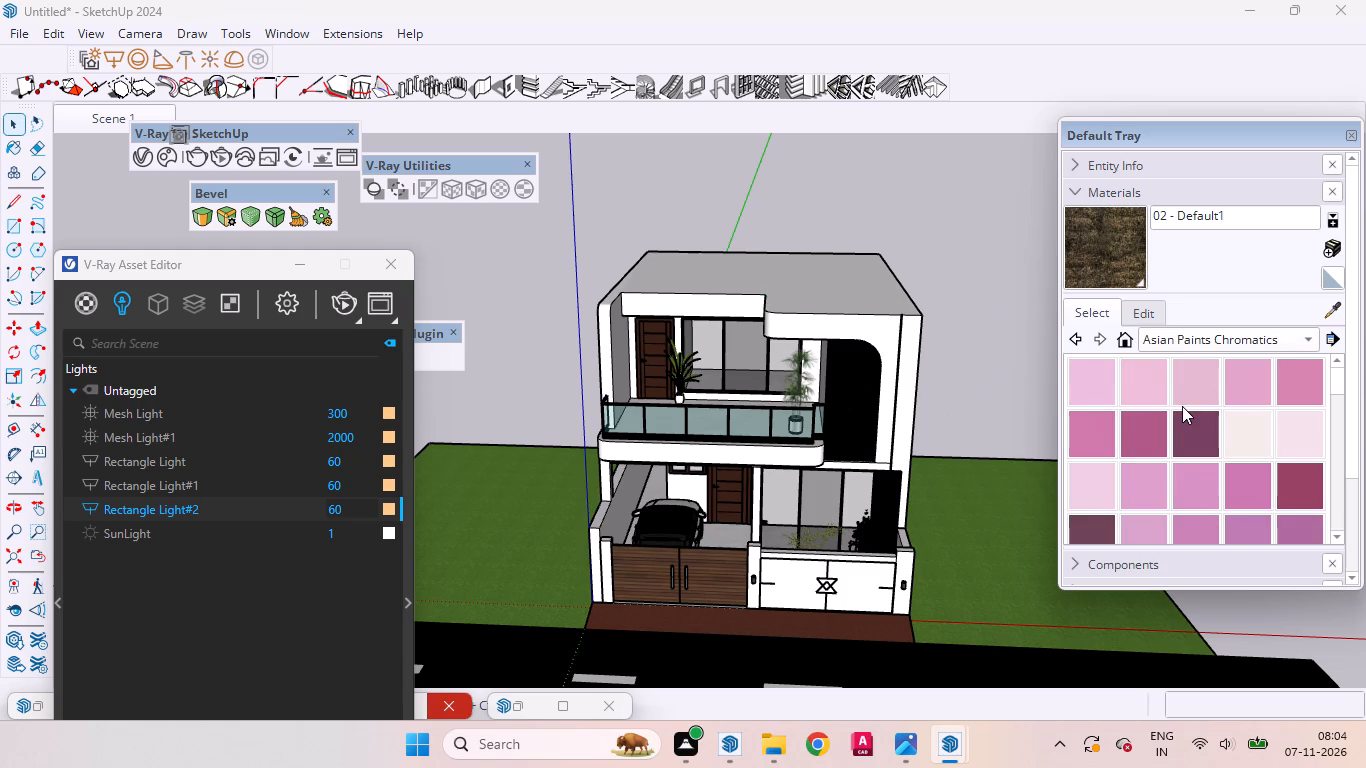
# Browse the Asian Paints Chromatics swatches, sampling dark violet, grey and blue shades such as PANTRY PLUM, GRAND GRAPE and Deep Denim-N.
pyautogui.scroll(-5, 1182, 406)
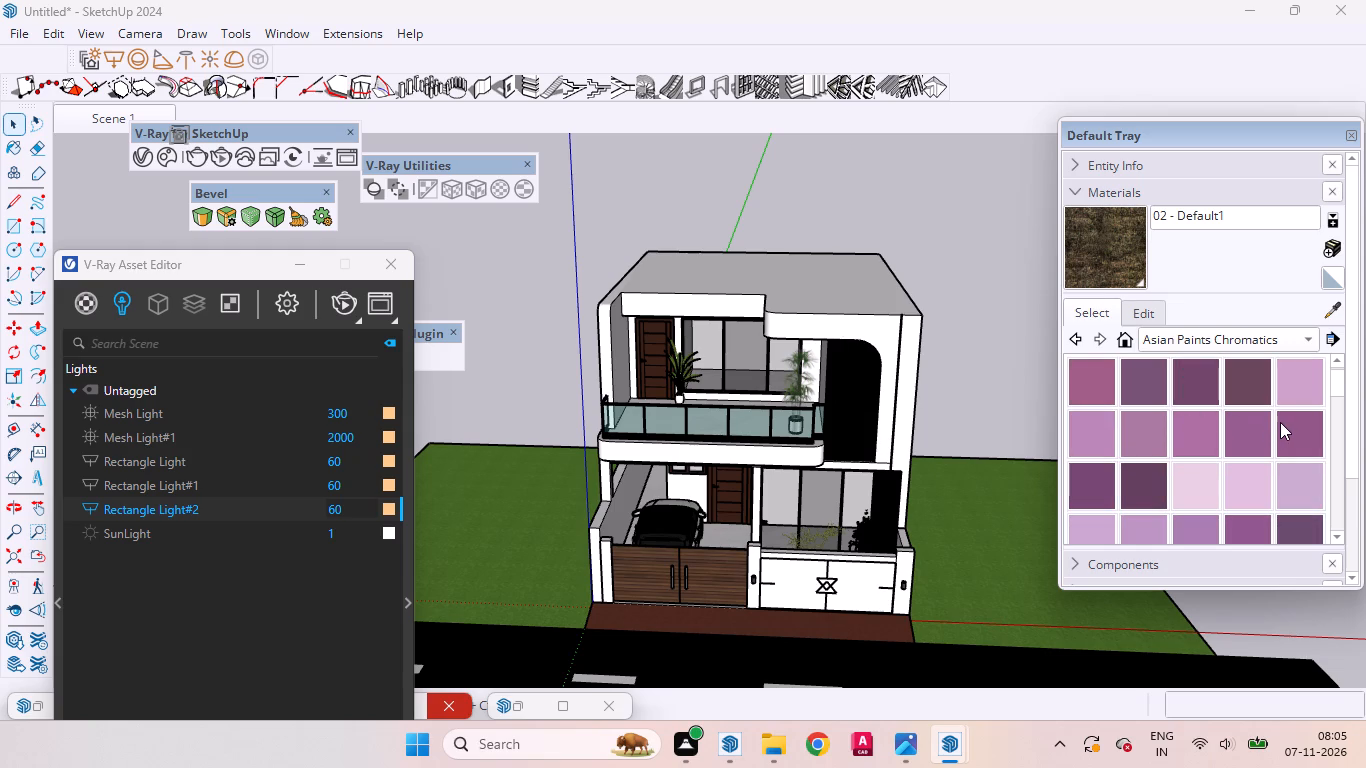
pyautogui.scroll(-4, 1187, 411)
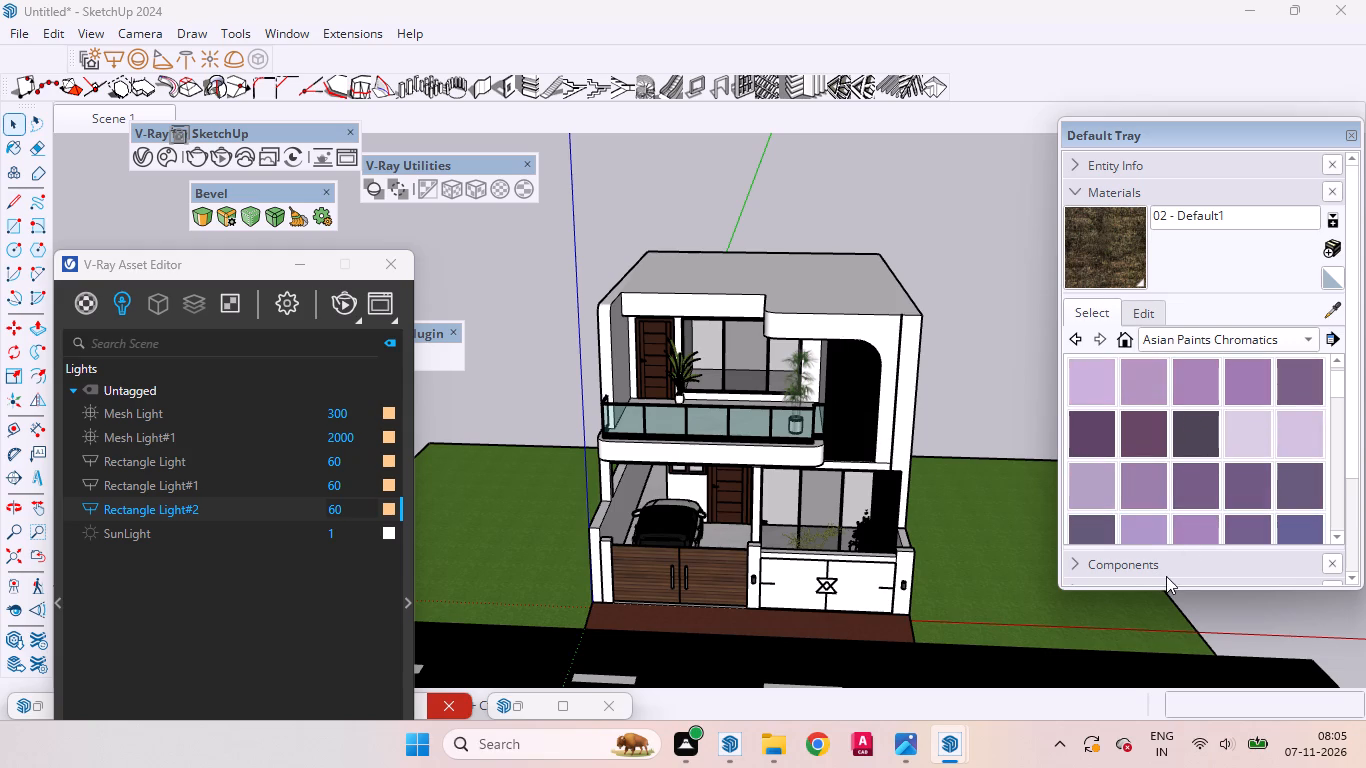
pyautogui.moveTo(1162, 583); pyautogui.dragTo(1159, 643)
pyautogui.moveTo(1210, 132); pyautogui.dragTo(1198, 77)
pyautogui.scroll(-2, 1237, 343)
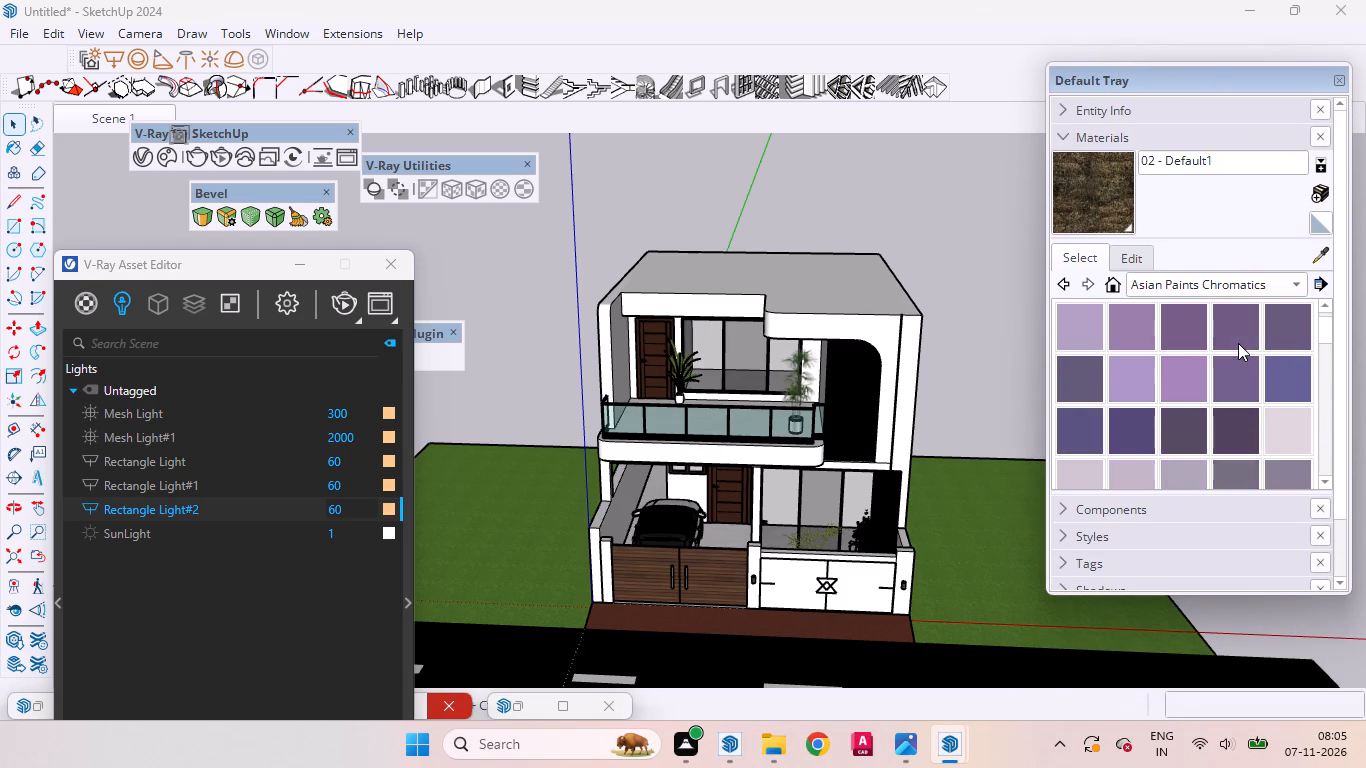
pyautogui.scroll(-6, 1238, 343)
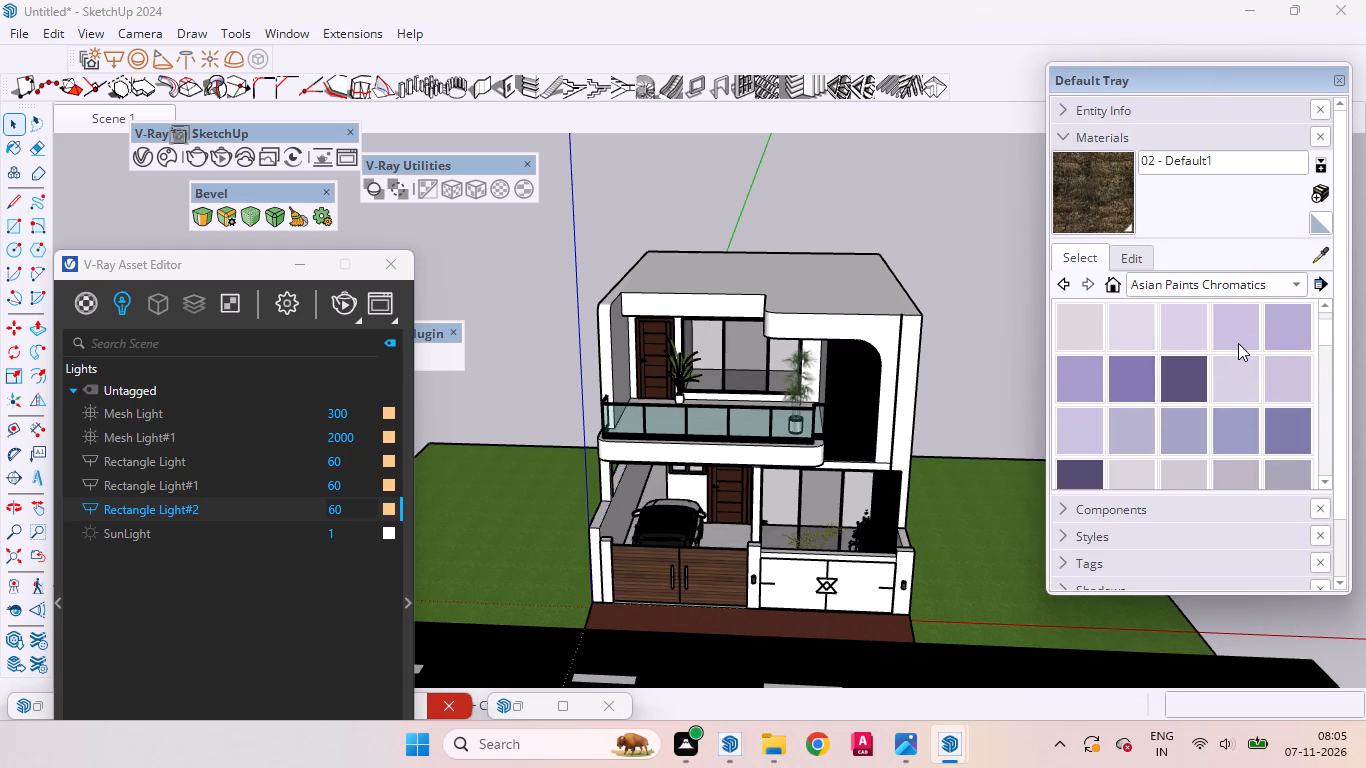
pyautogui.scroll(-5, 1238, 343)
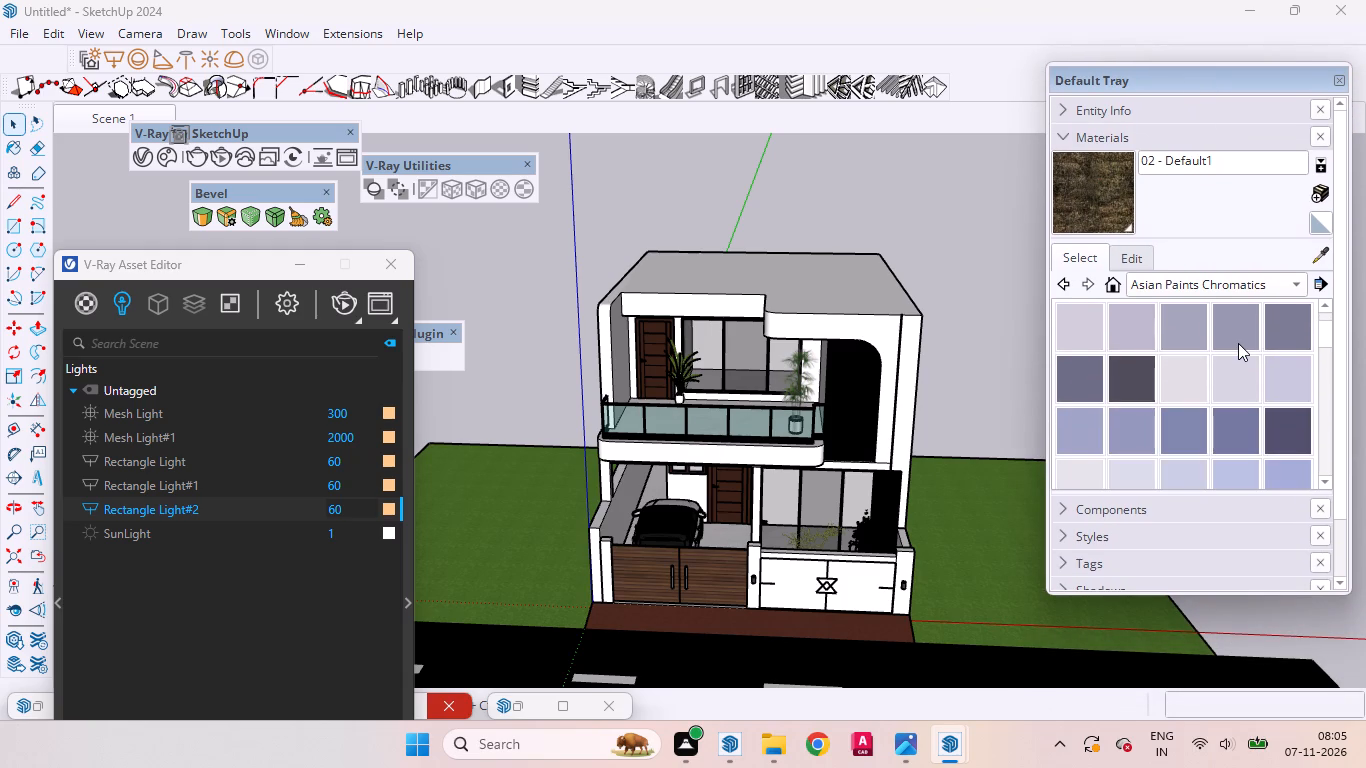
pyautogui.click(1239, 427)
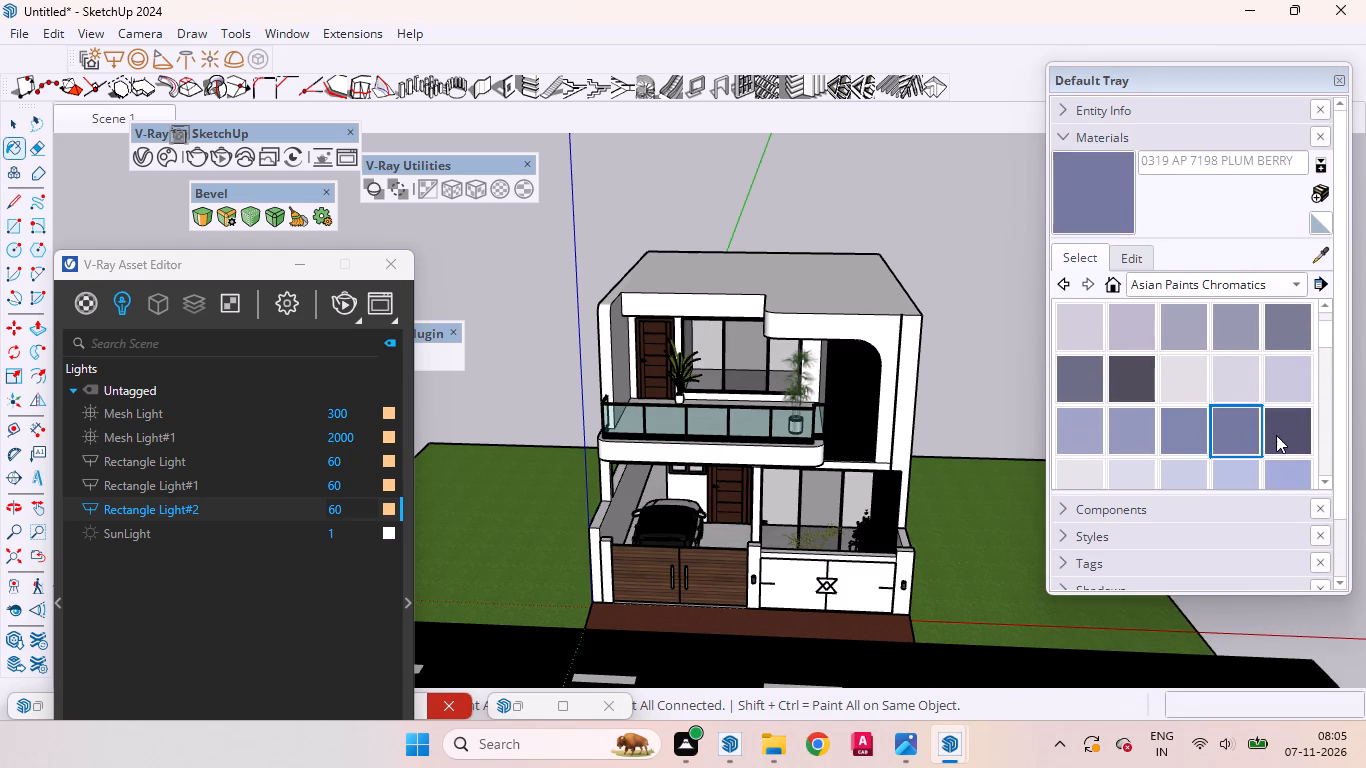
pyautogui.click(1278, 434)
pyautogui.scroll(-2, 1234, 430)
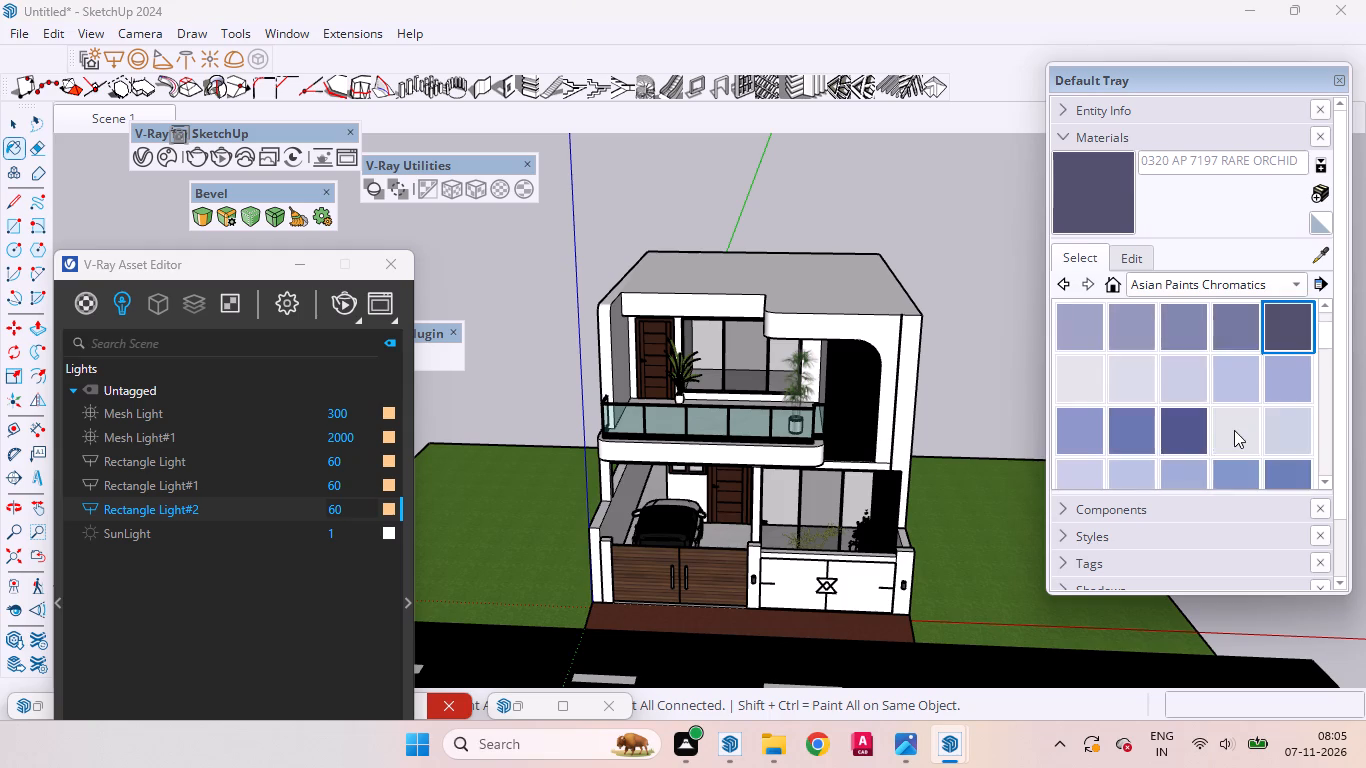
pyautogui.scroll(-5, 1234, 430)
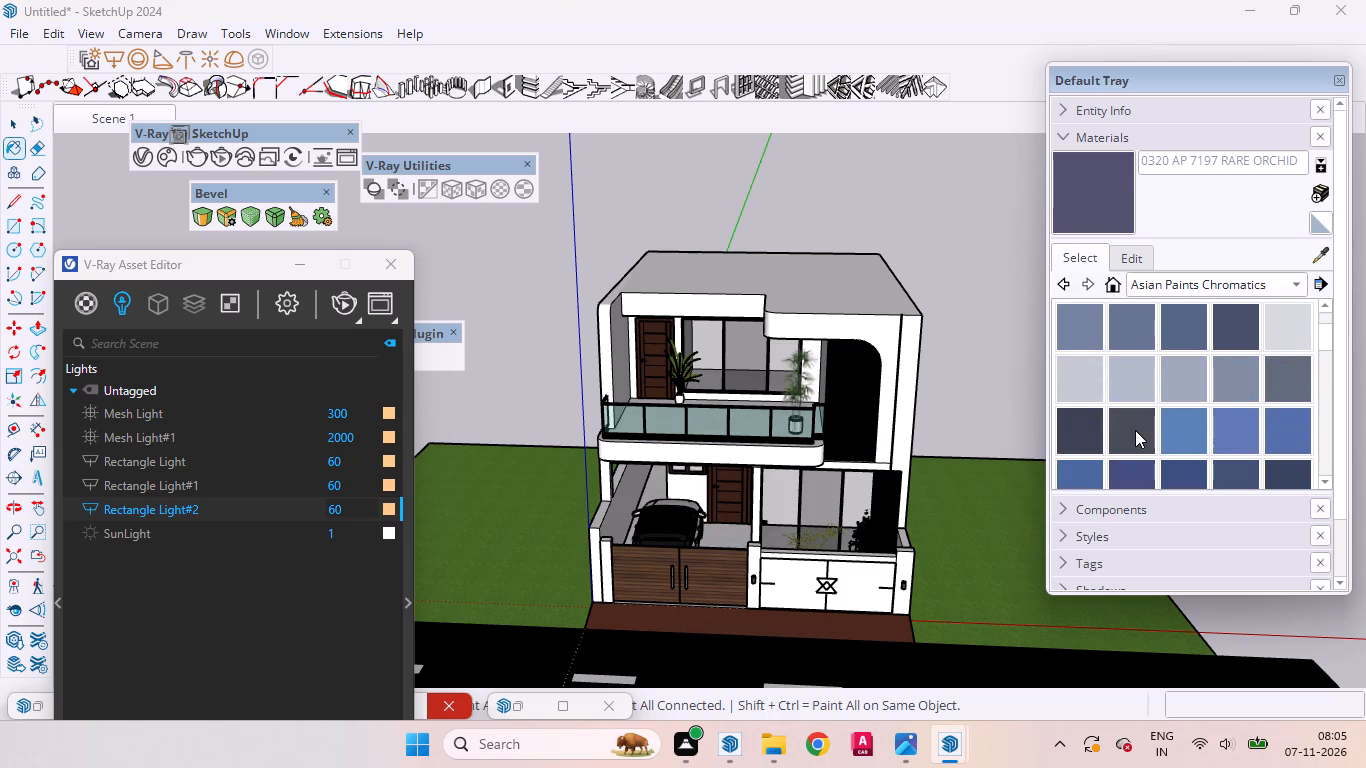
pyautogui.click(1129, 432)
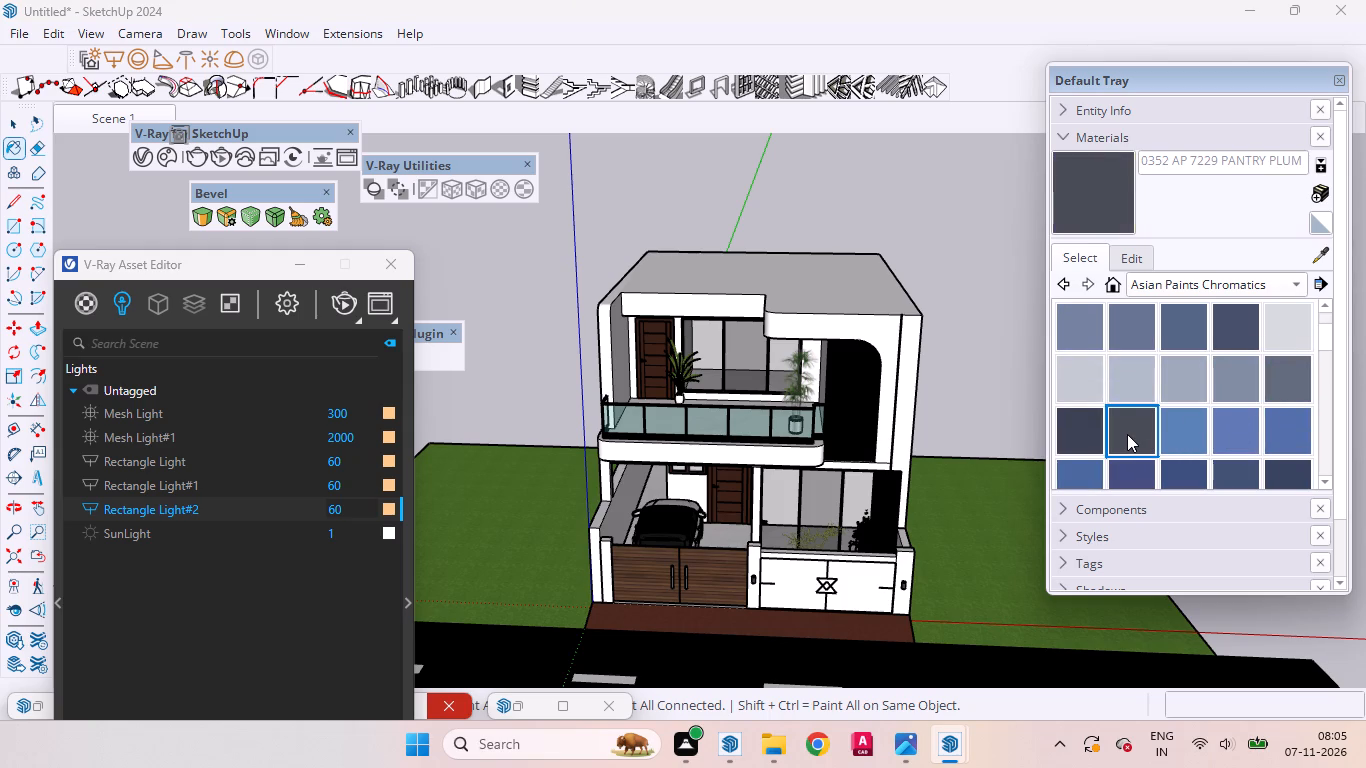
pyautogui.scroll(-1, 1185, 415)
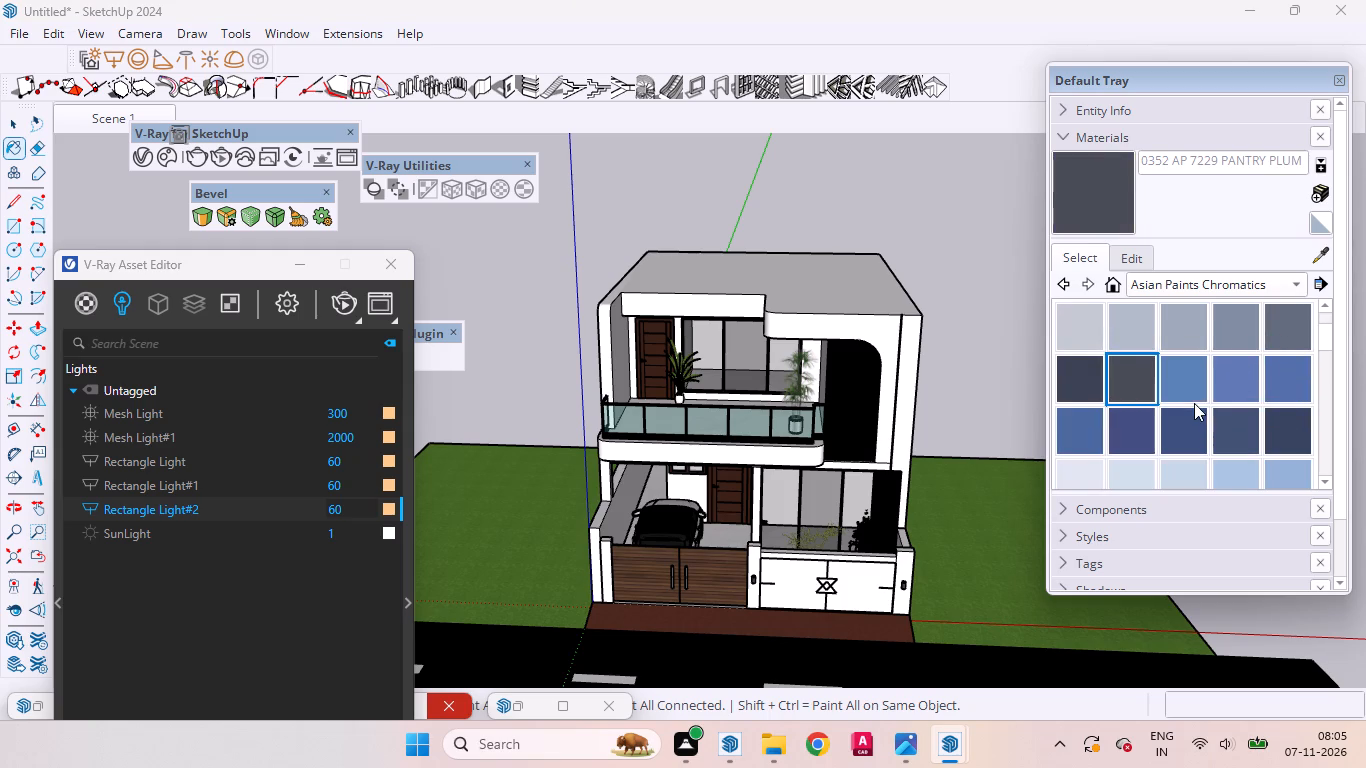
pyautogui.scroll(-4, 1167, 426)
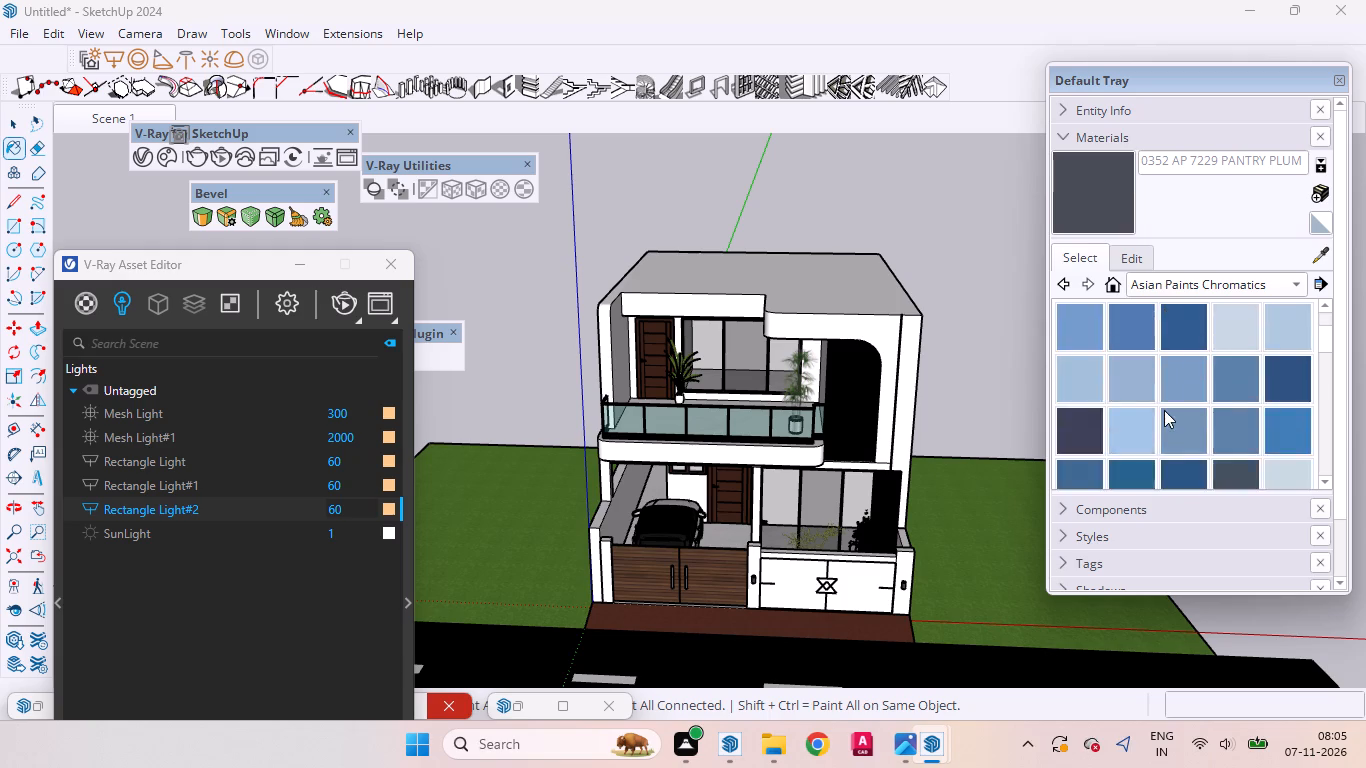
pyautogui.scroll(-2, 1164, 410)
pyautogui.click(1228, 384)
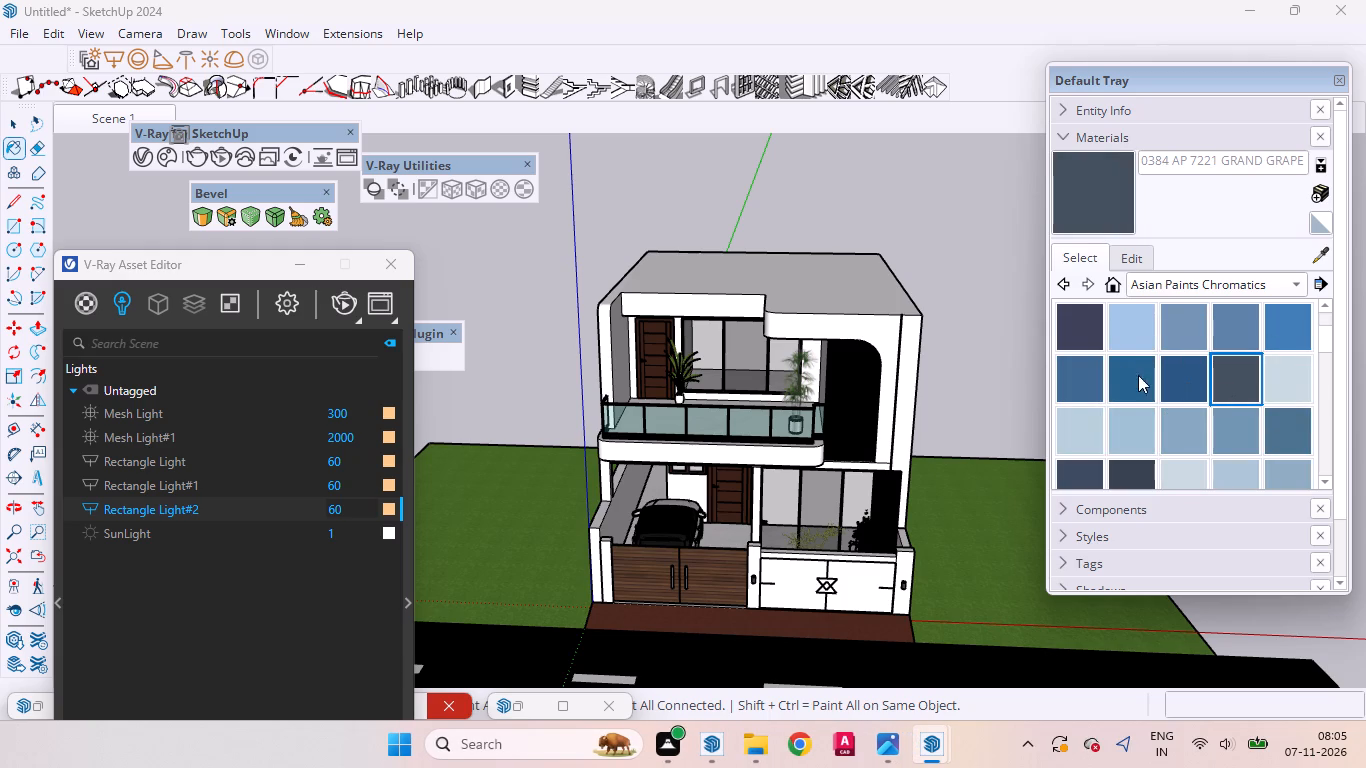
pyautogui.click(1085, 327)
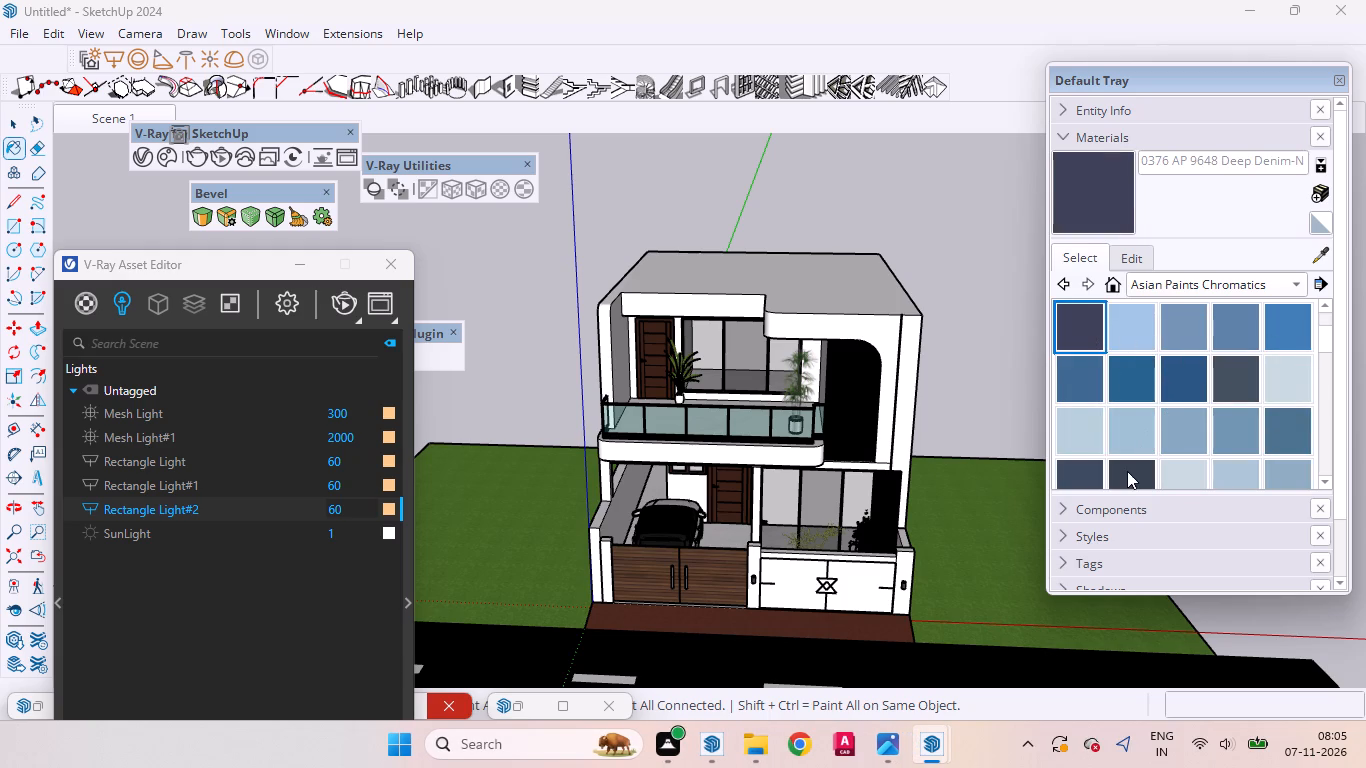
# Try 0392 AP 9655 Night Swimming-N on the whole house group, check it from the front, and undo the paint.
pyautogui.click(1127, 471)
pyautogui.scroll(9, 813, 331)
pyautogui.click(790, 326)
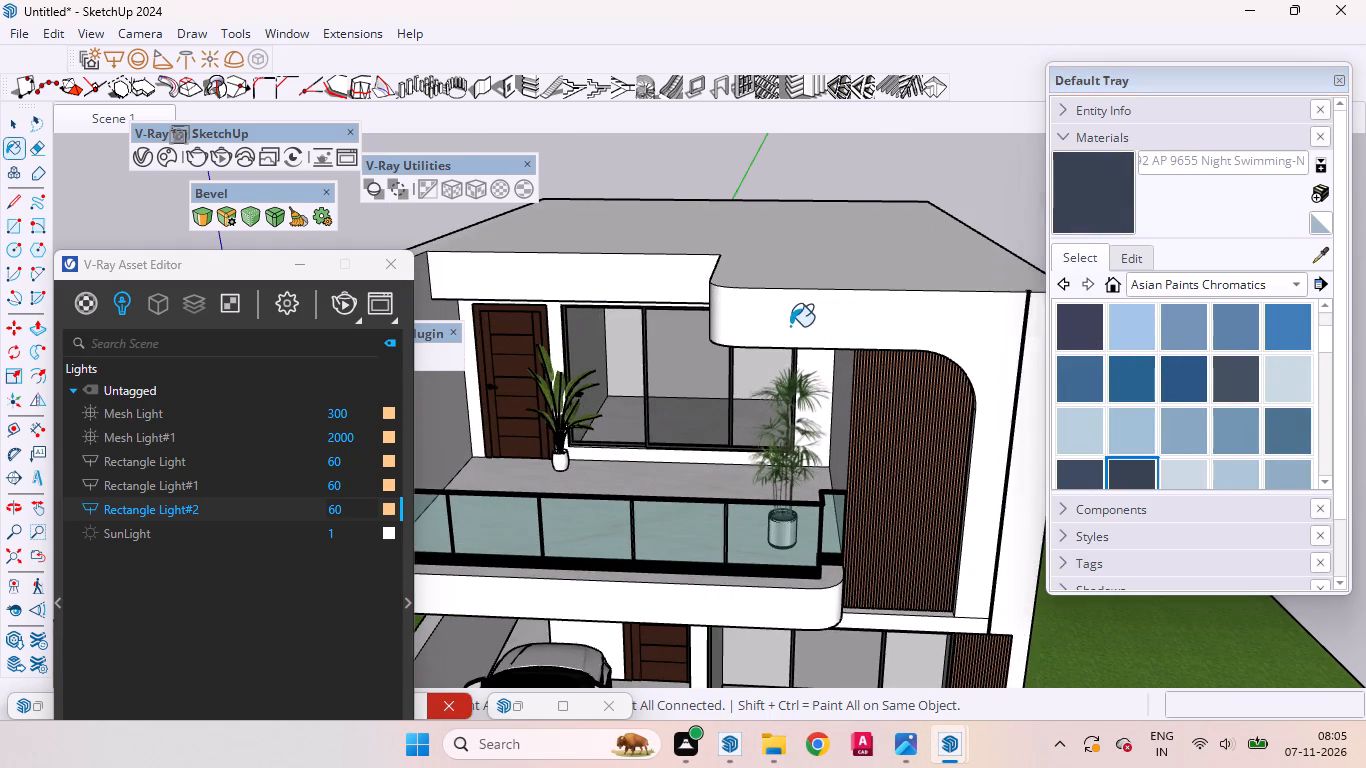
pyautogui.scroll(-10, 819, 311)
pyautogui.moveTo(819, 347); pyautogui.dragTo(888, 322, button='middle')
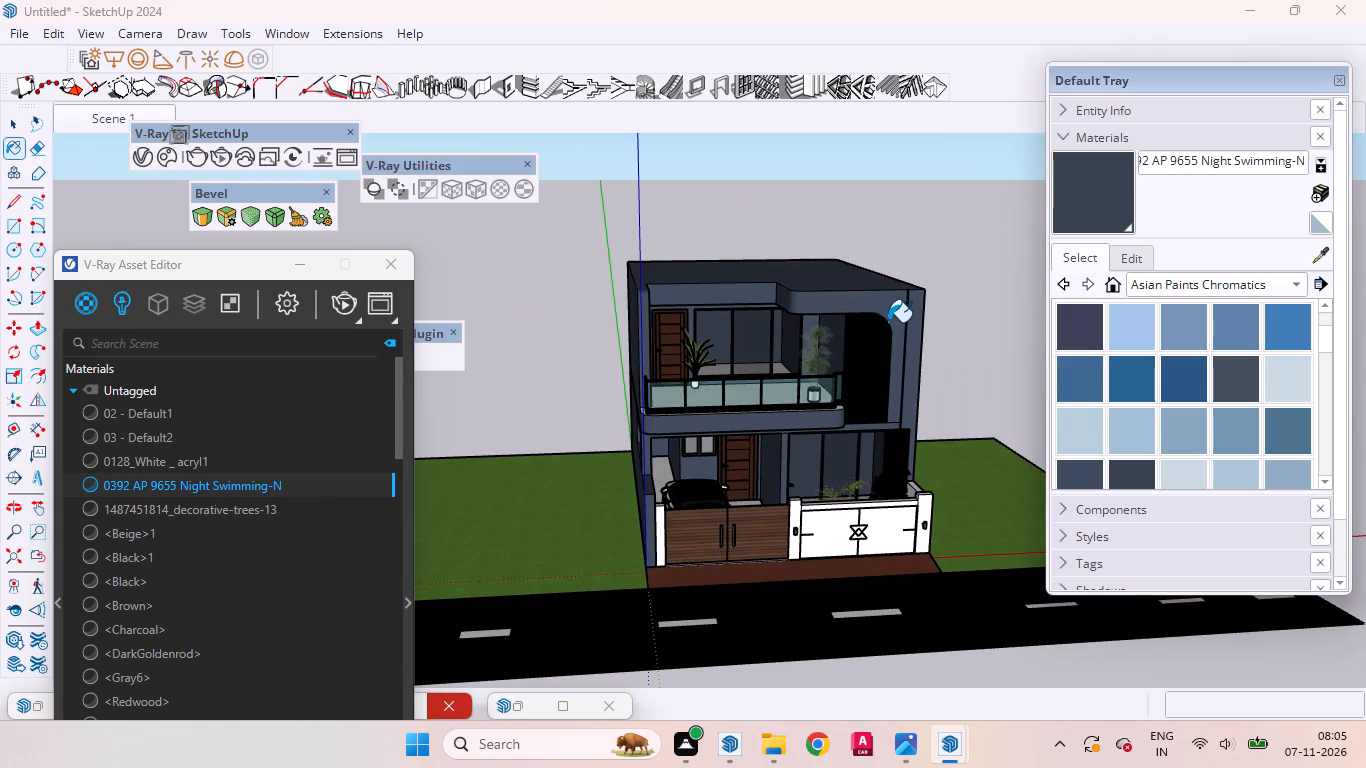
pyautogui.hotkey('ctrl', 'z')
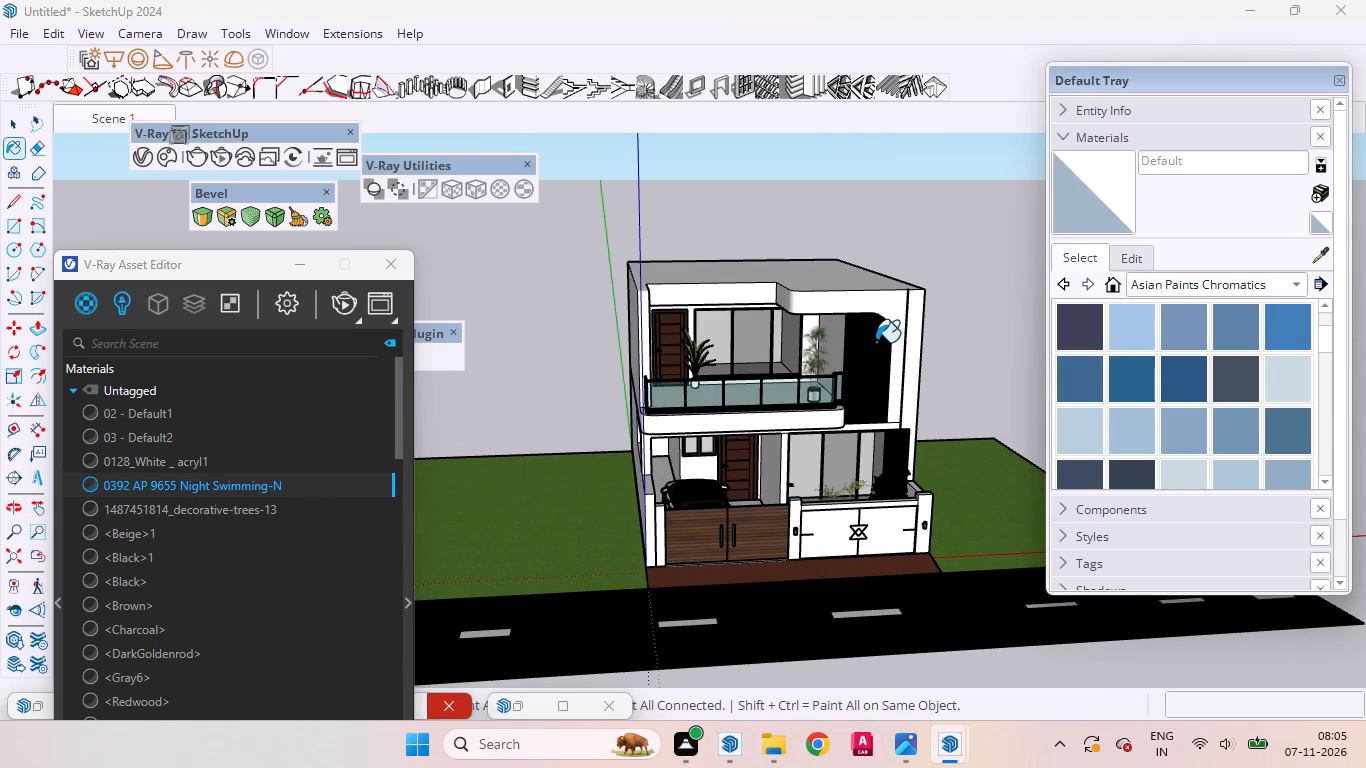
# Paint only the balcony's front fascia inside the house group with 0399 AP 9182 LOST BLUE, and leave the group.
pyautogui.scroll(-2, 1133, 449)
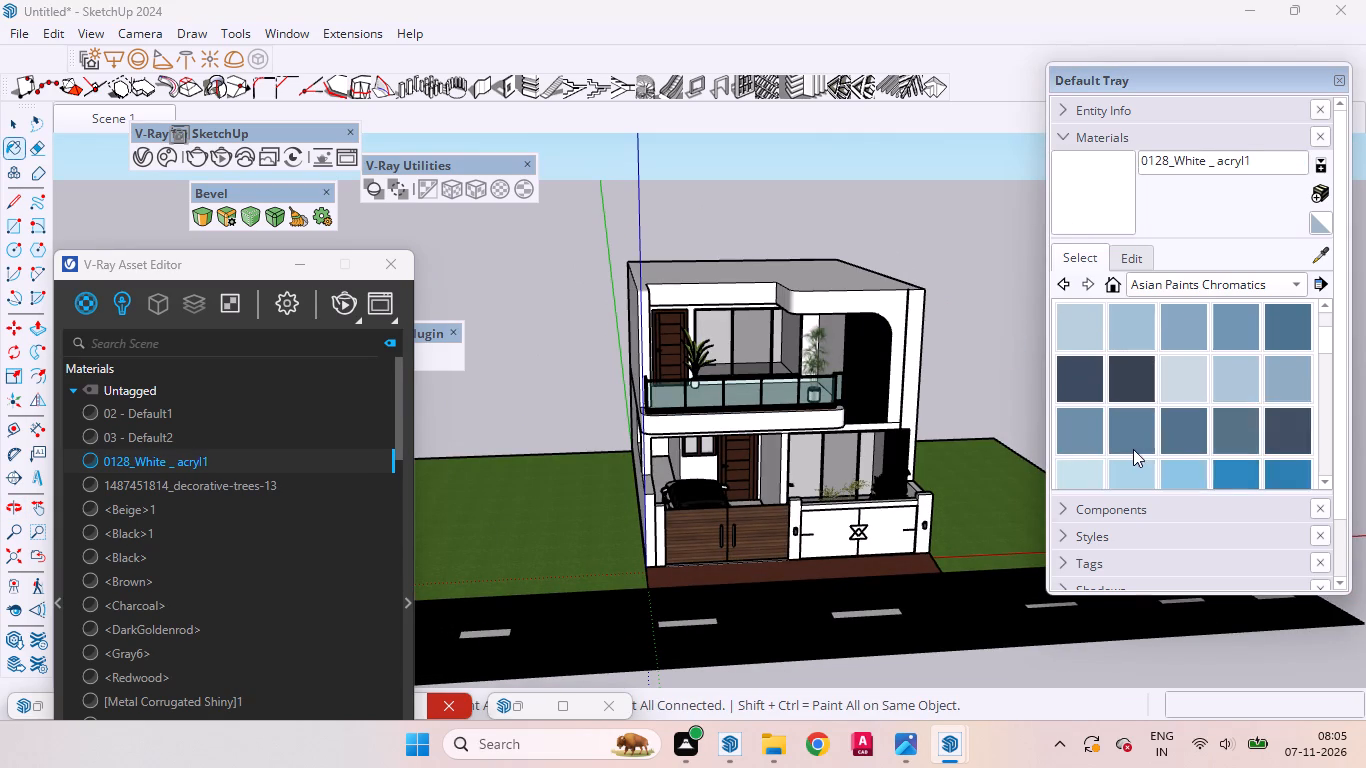
pyautogui.scroll(-2, 1133, 449)
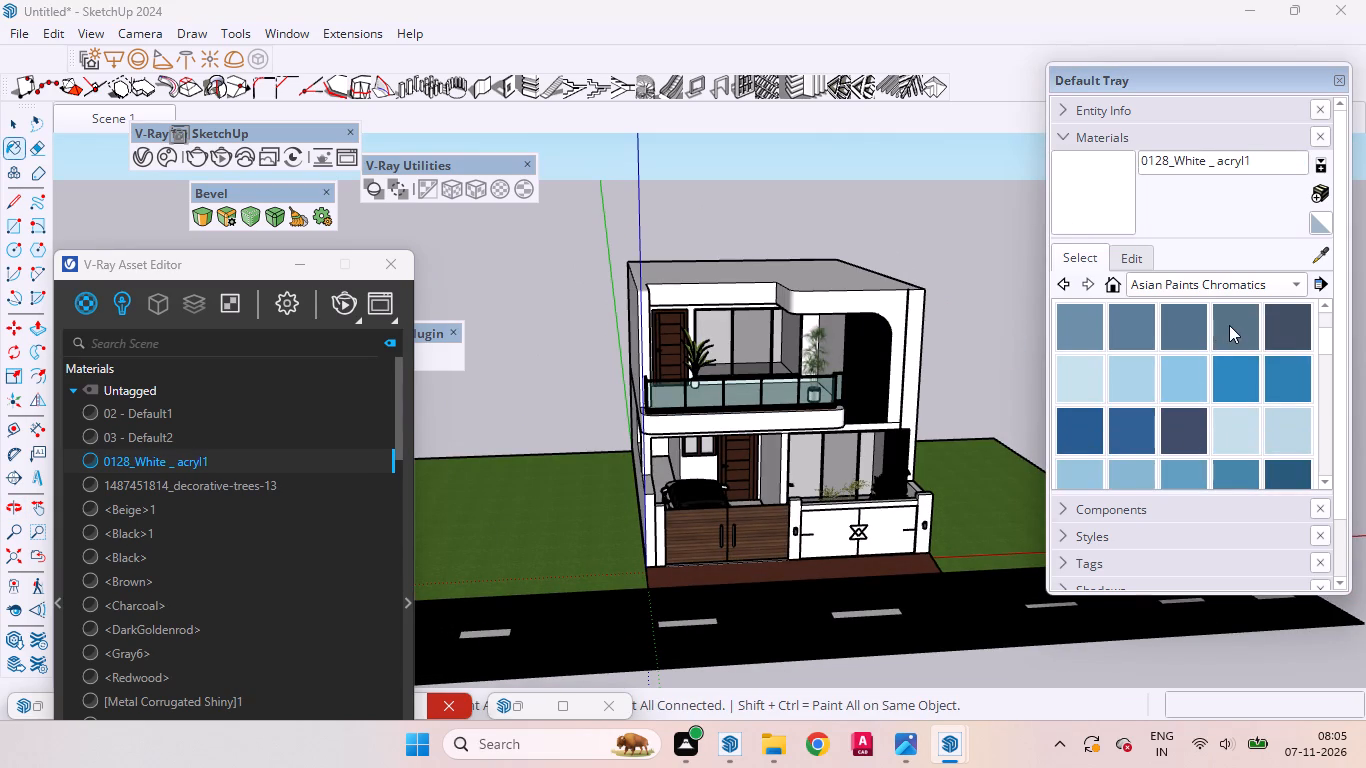
pyautogui.click(1228, 325)
pyautogui.press('space')
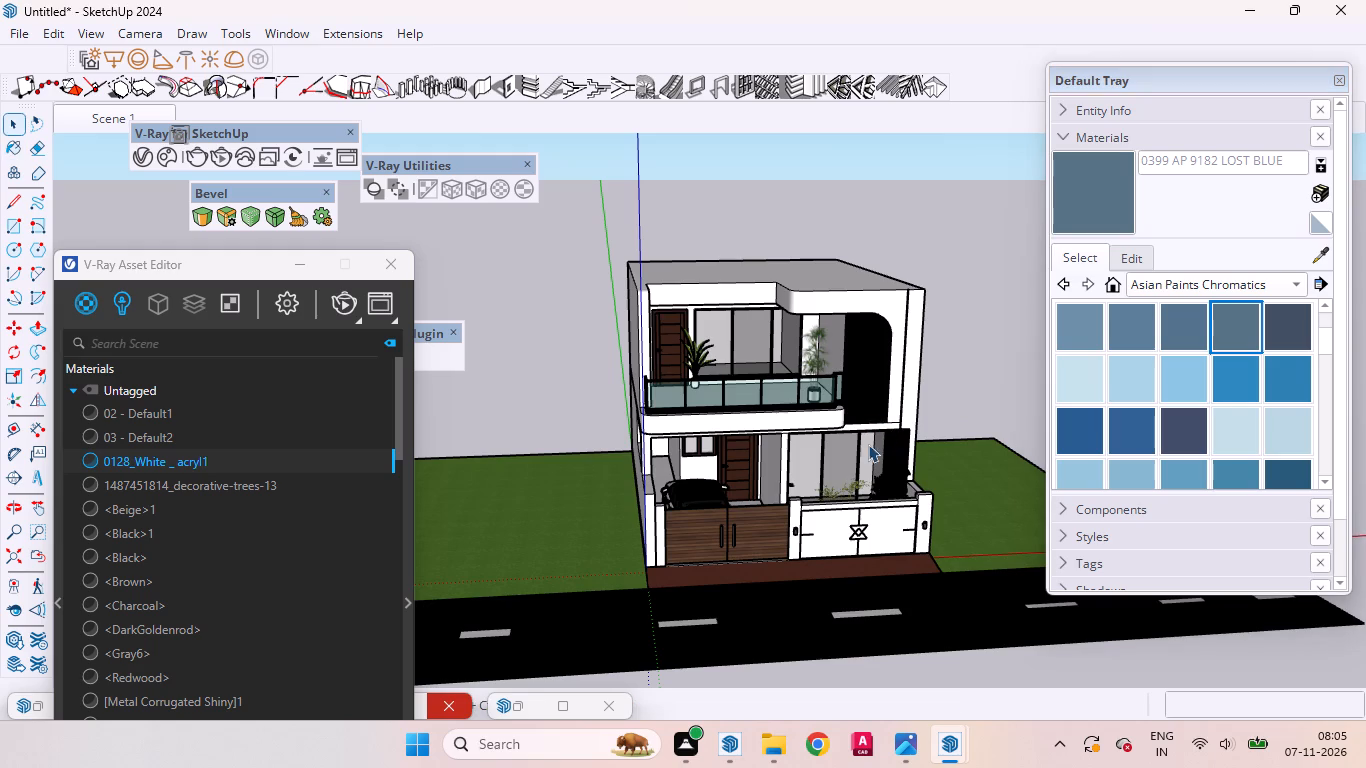
pyautogui.scroll(4, 821, 352)
pyautogui.click(789, 461)
pyautogui.doubleClick(786, 460)
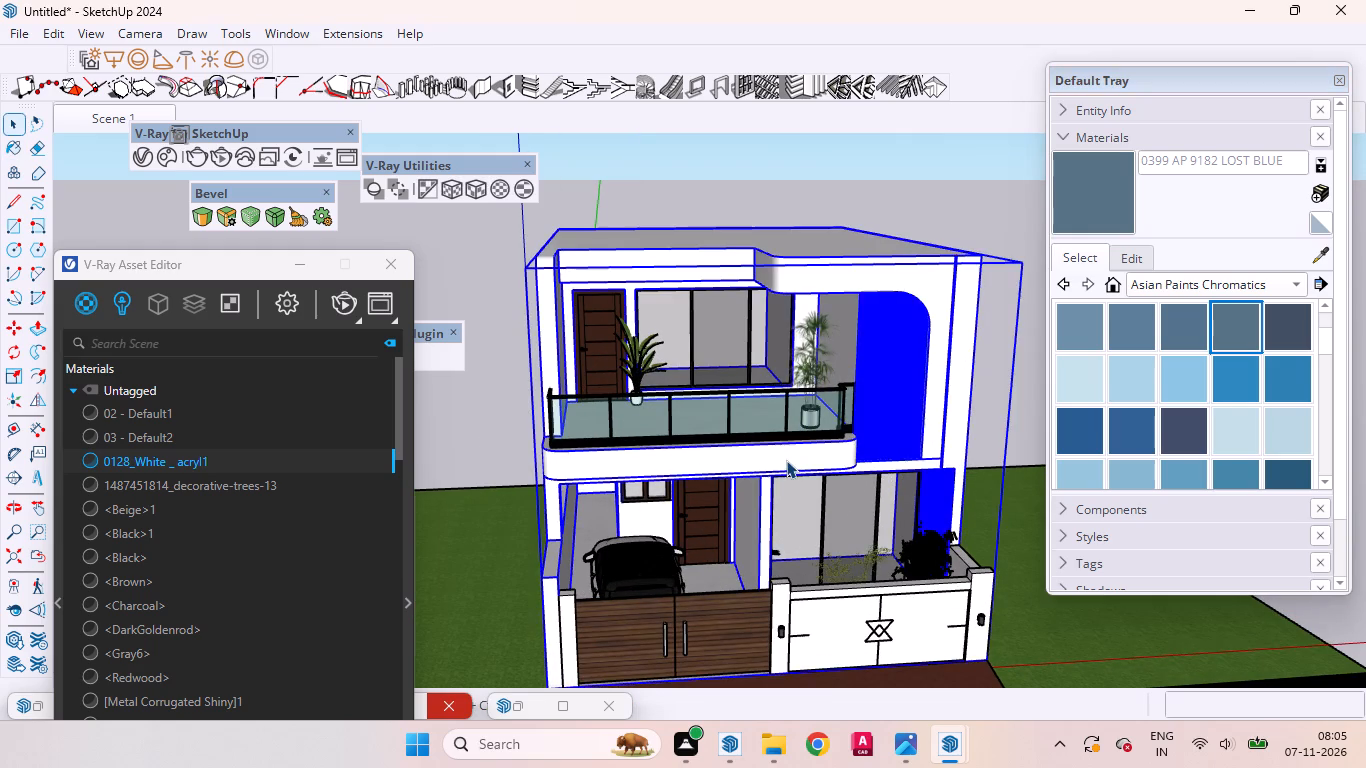
pyautogui.click(787, 461)
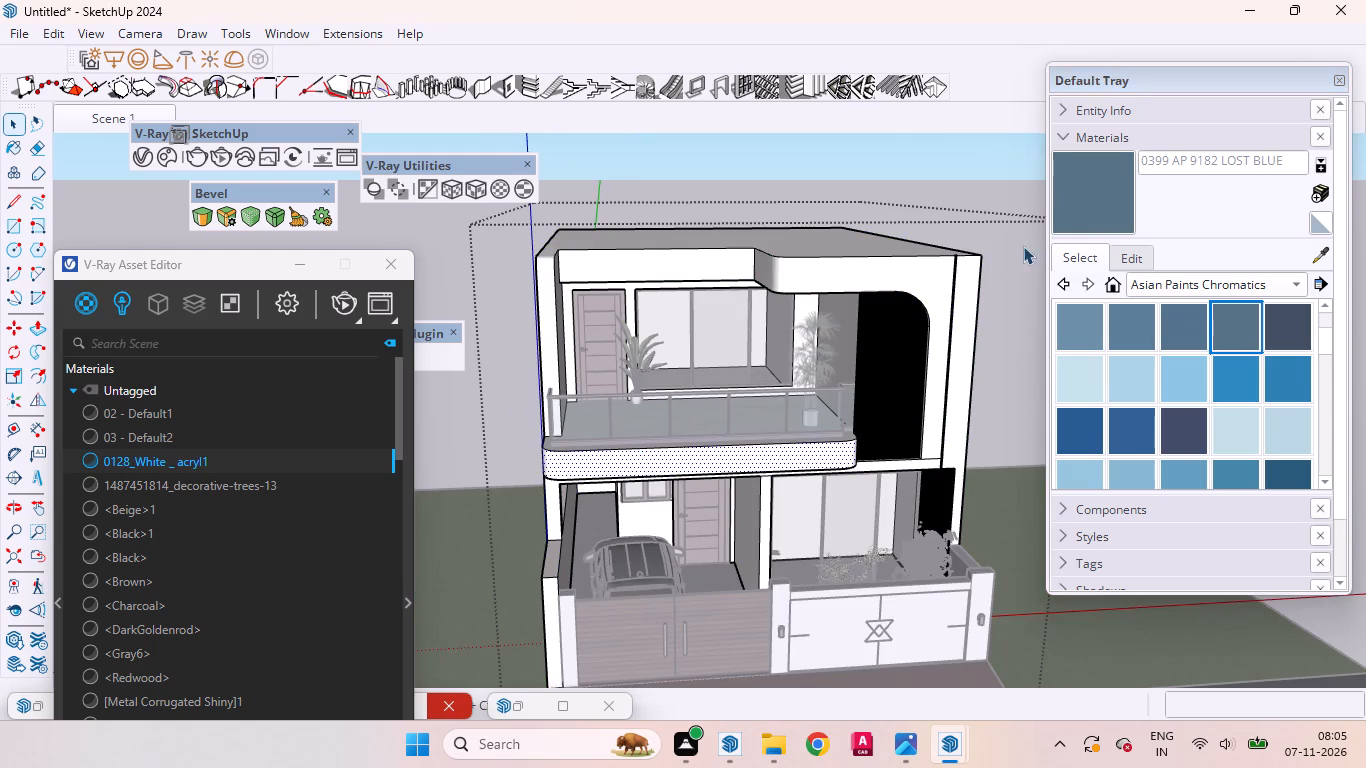
pyautogui.click(1082, 197)
pyautogui.click(737, 464)
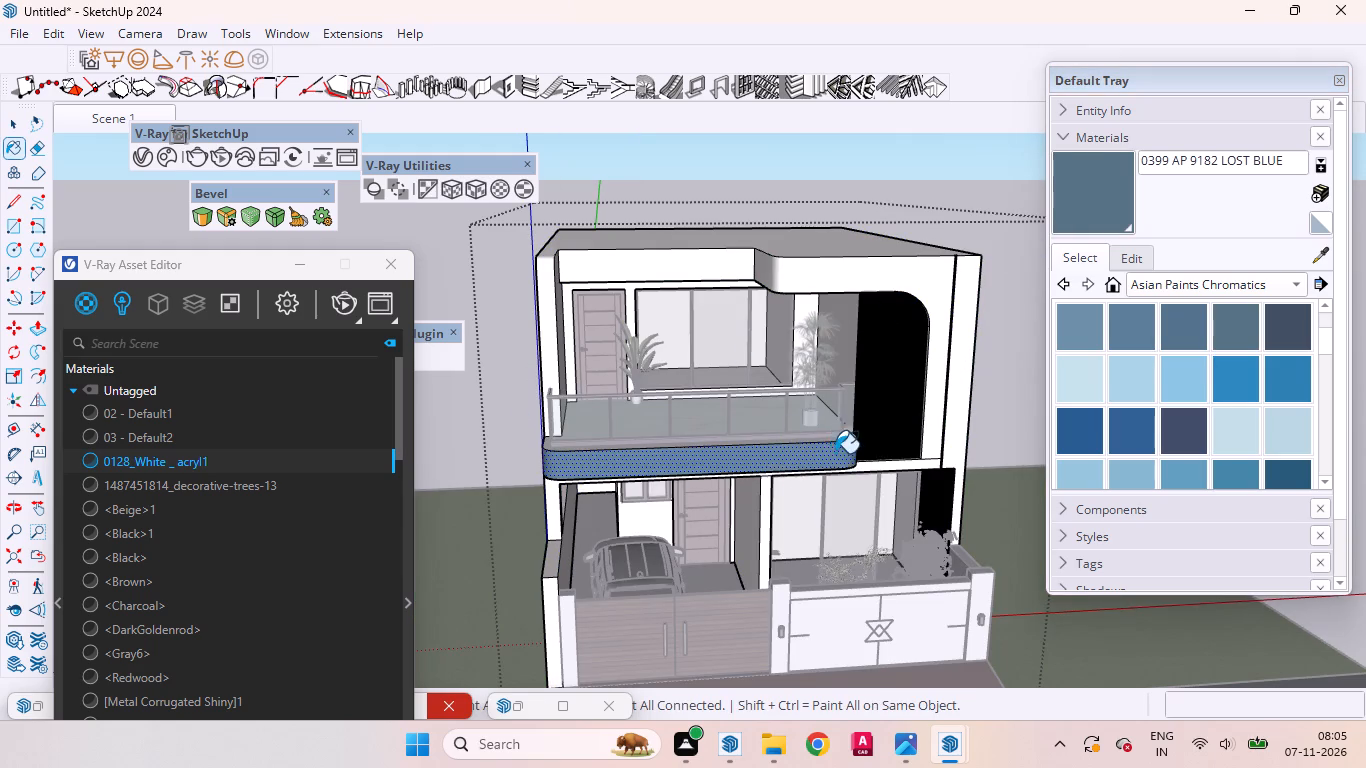
pyautogui.moveTo(835, 453); pyautogui.dragTo(819, 351, button='middle')
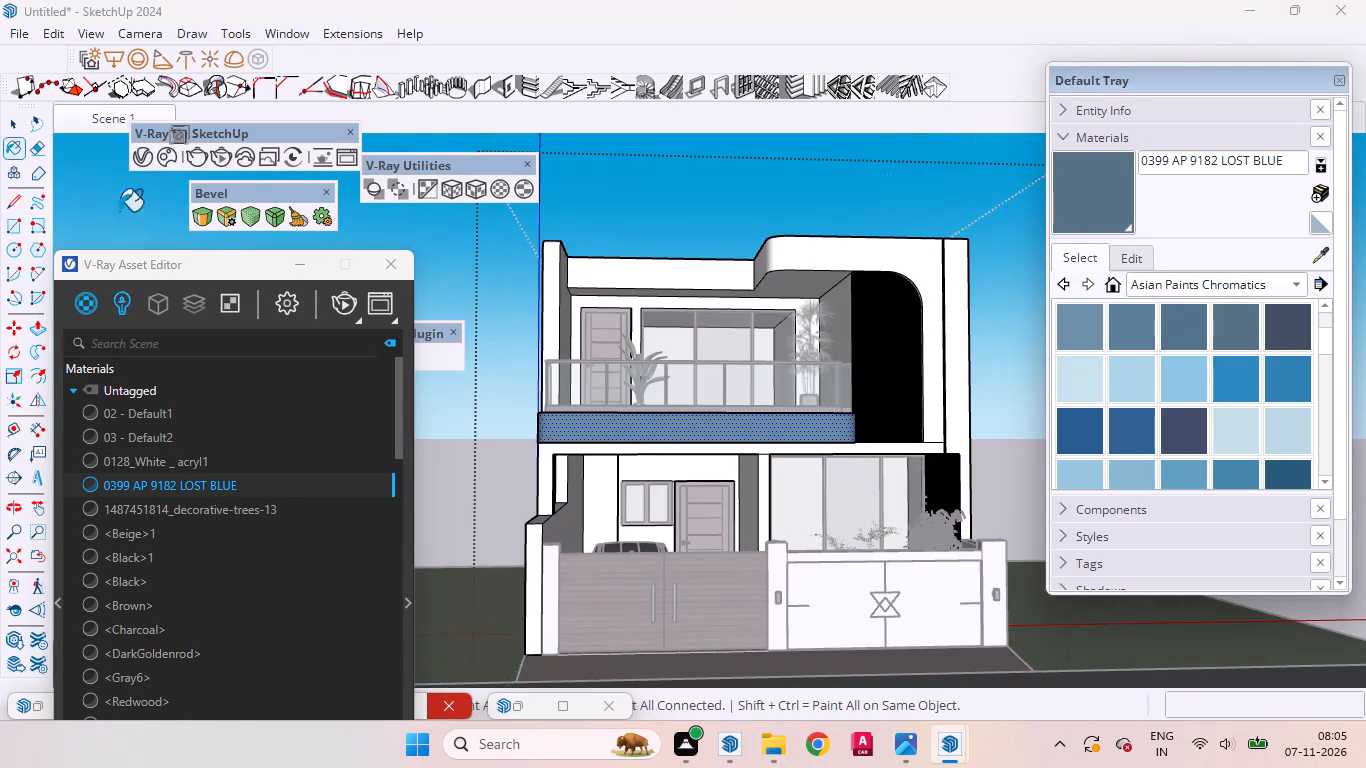
pyautogui.click(12, 123)
pyautogui.tripleClick(645, 219)
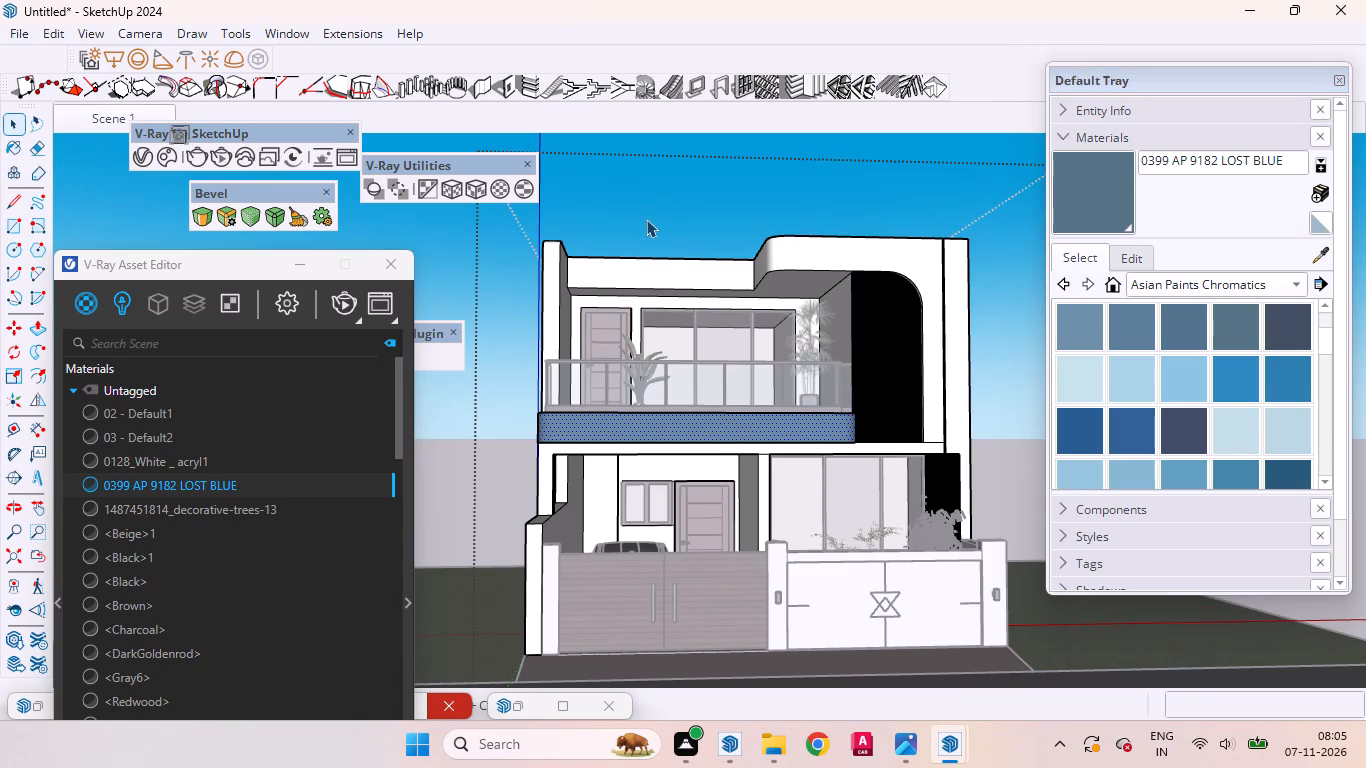
# Reopen the house group and paint the underside of the balcony slab with 0399 AP 9182 LOST BLUE.
pyautogui.scroll(3, 810, 410)
pyautogui.scroll(-1, 810, 410)
pyautogui.scroll(5, 810, 410)
pyautogui.moveTo(740, 473); pyautogui.dragTo(809, 354, button='middle')
pyautogui.scroll(1, 740, 473)
pyautogui.scroll(6, 807, 354)
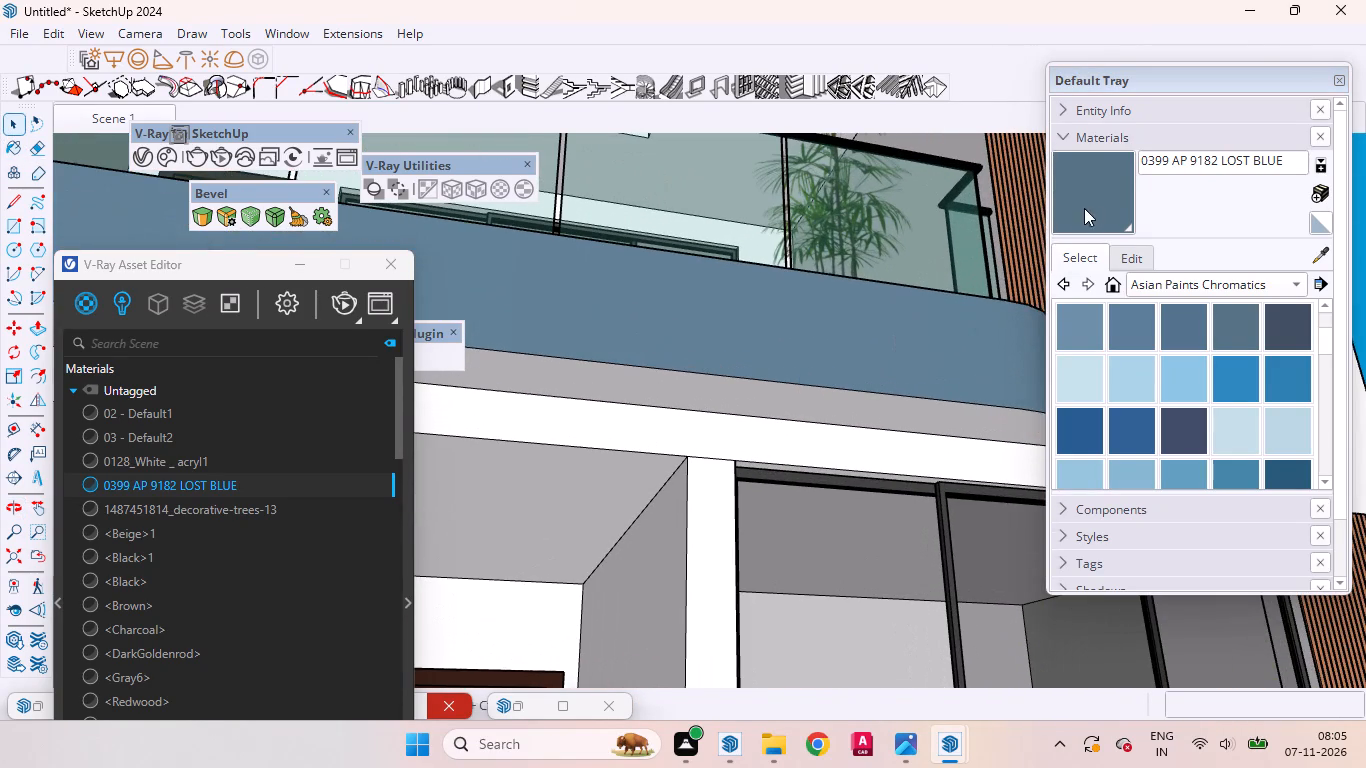
pyautogui.click(1086, 207)
pyautogui.press('space')
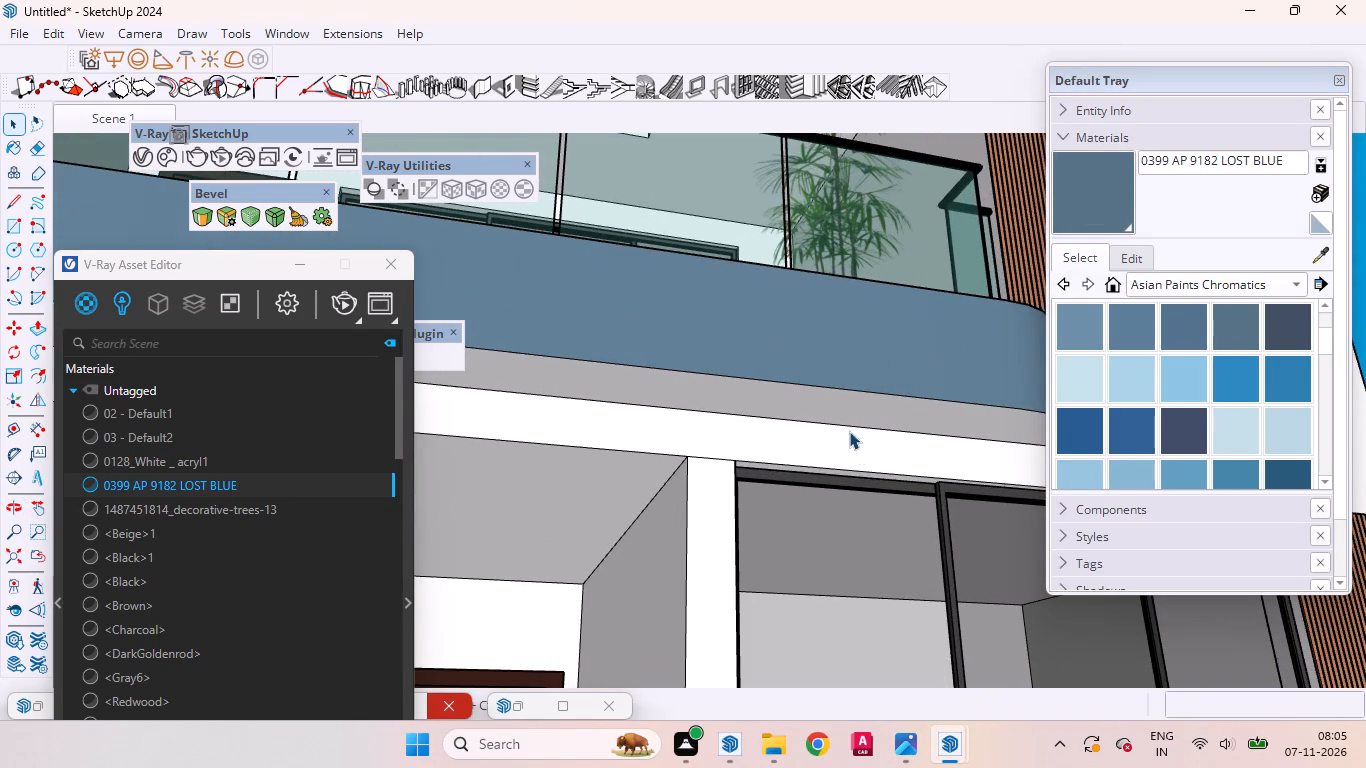
pyautogui.click(846, 407)
pyautogui.doubleClick(846, 406)
pyautogui.click(837, 402)
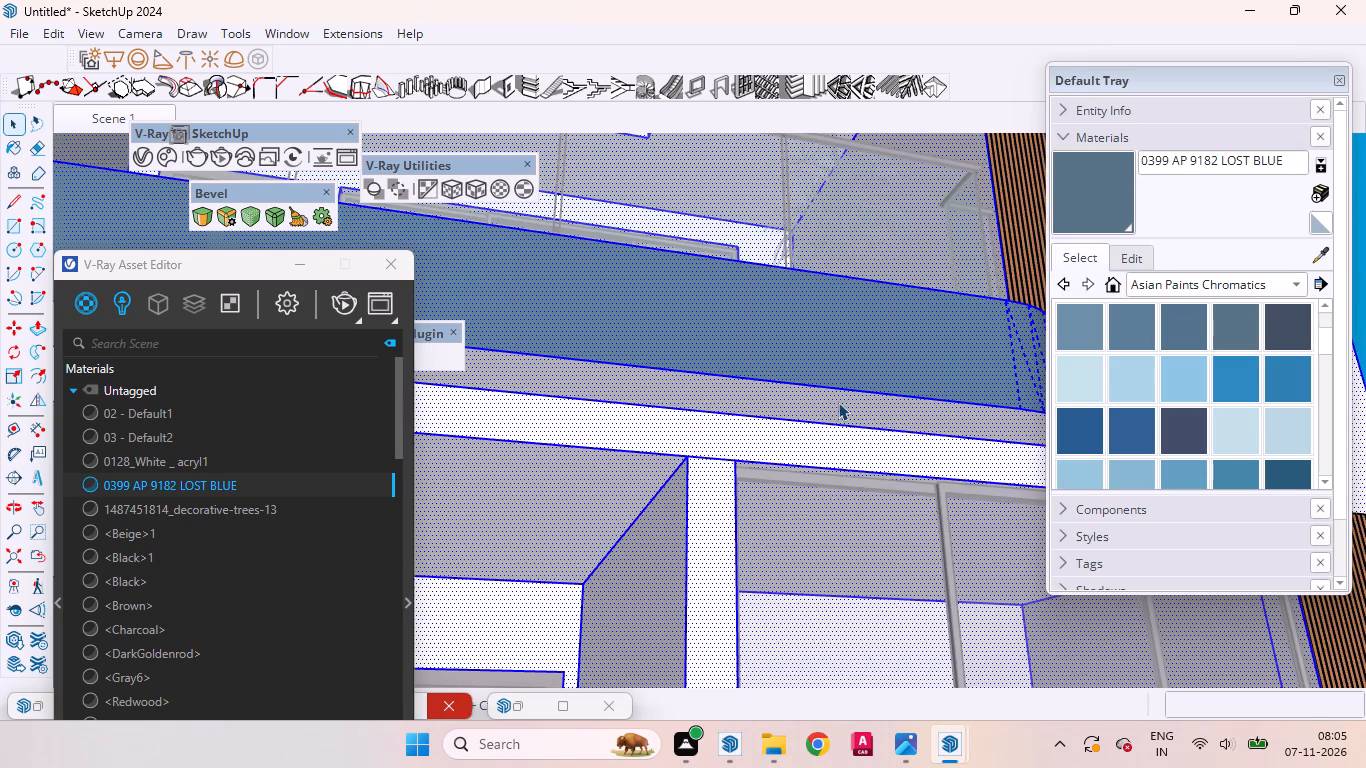
pyautogui.click(1085, 206)
pyautogui.click(852, 420)
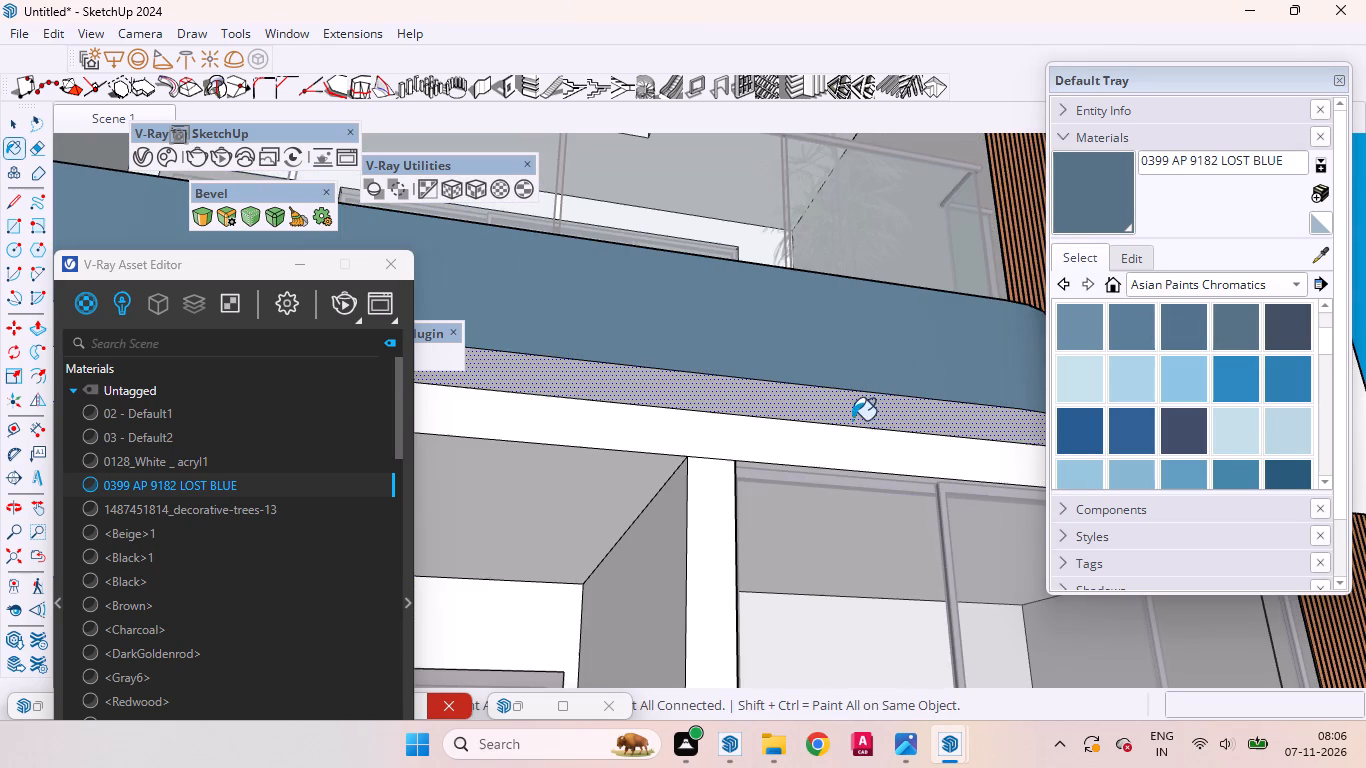
# Paint the top face of the balcony slab with 0399 AP 9182 LOST BLUE.
pyautogui.moveTo(883, 406); pyautogui.dragTo(863, 730, button='middle')
pyautogui.scroll(2, 939, 701)
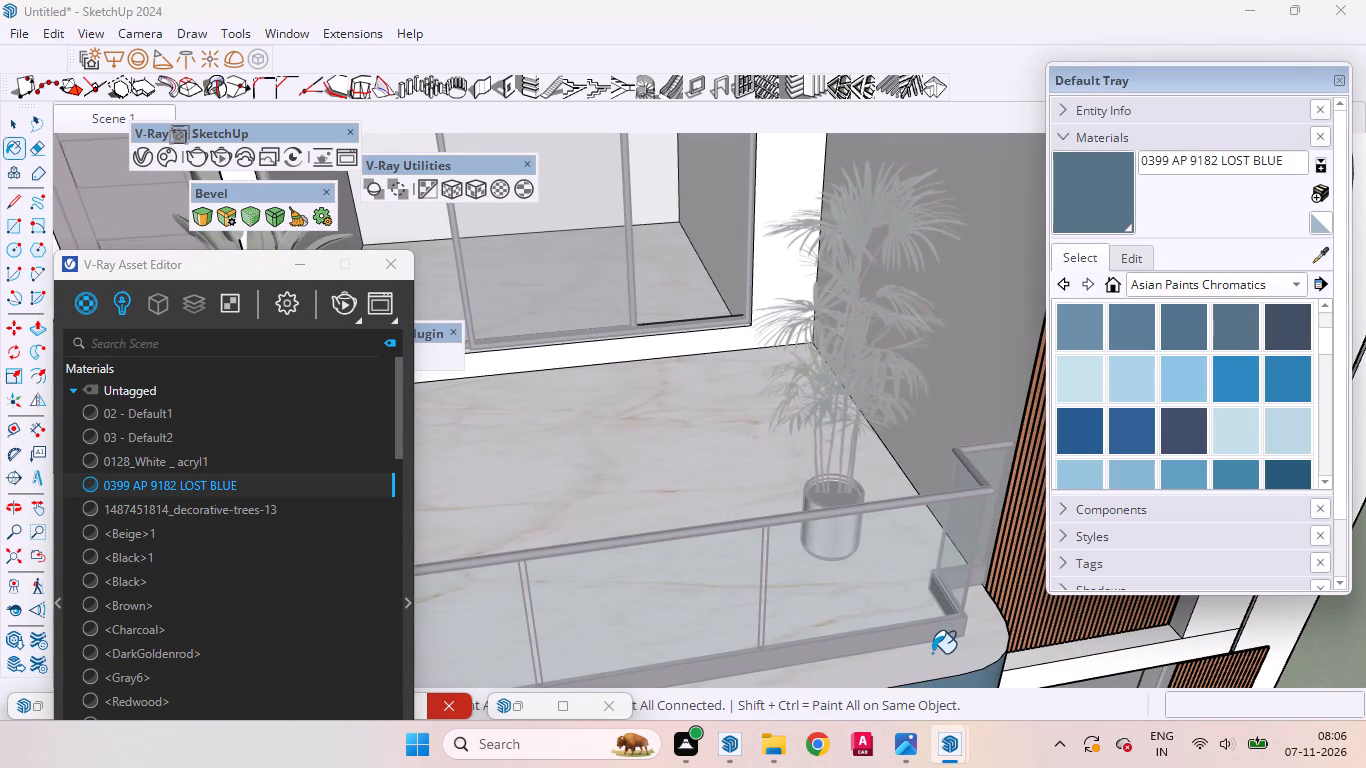
pyautogui.click(932, 653)
pyautogui.scroll(-14, 890, 619)
pyautogui.scroll(1, 902, 616)
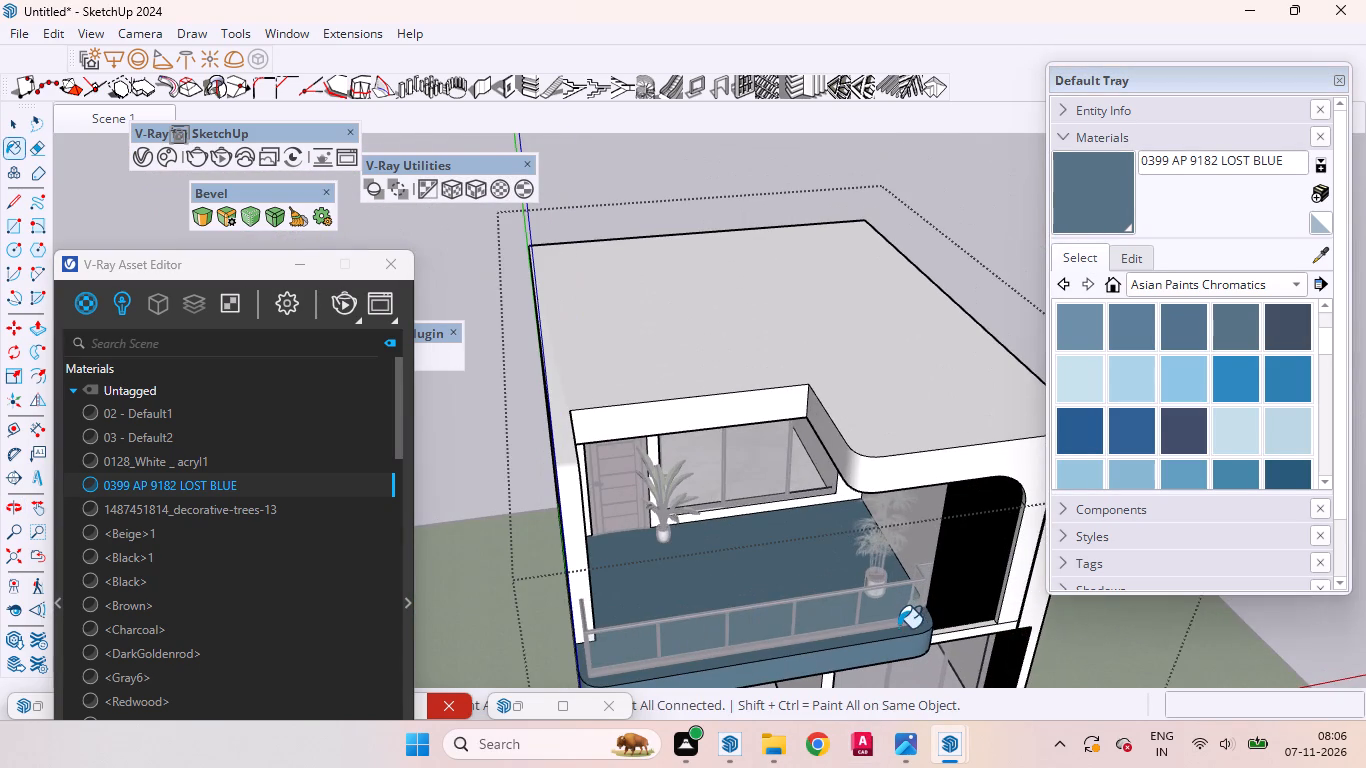
# Undo the blue paint on the top face of the balcony slab.
pyautogui.hotkey('ctrl', 'z')
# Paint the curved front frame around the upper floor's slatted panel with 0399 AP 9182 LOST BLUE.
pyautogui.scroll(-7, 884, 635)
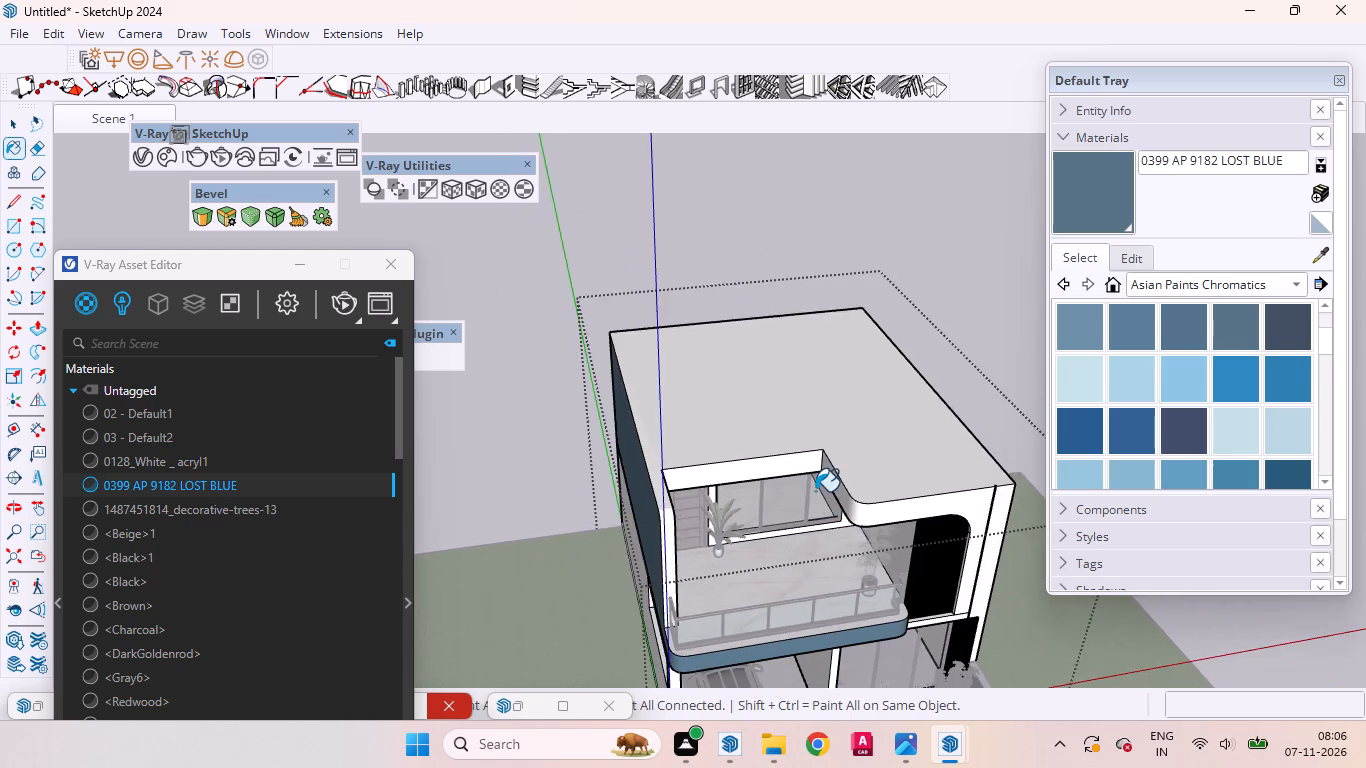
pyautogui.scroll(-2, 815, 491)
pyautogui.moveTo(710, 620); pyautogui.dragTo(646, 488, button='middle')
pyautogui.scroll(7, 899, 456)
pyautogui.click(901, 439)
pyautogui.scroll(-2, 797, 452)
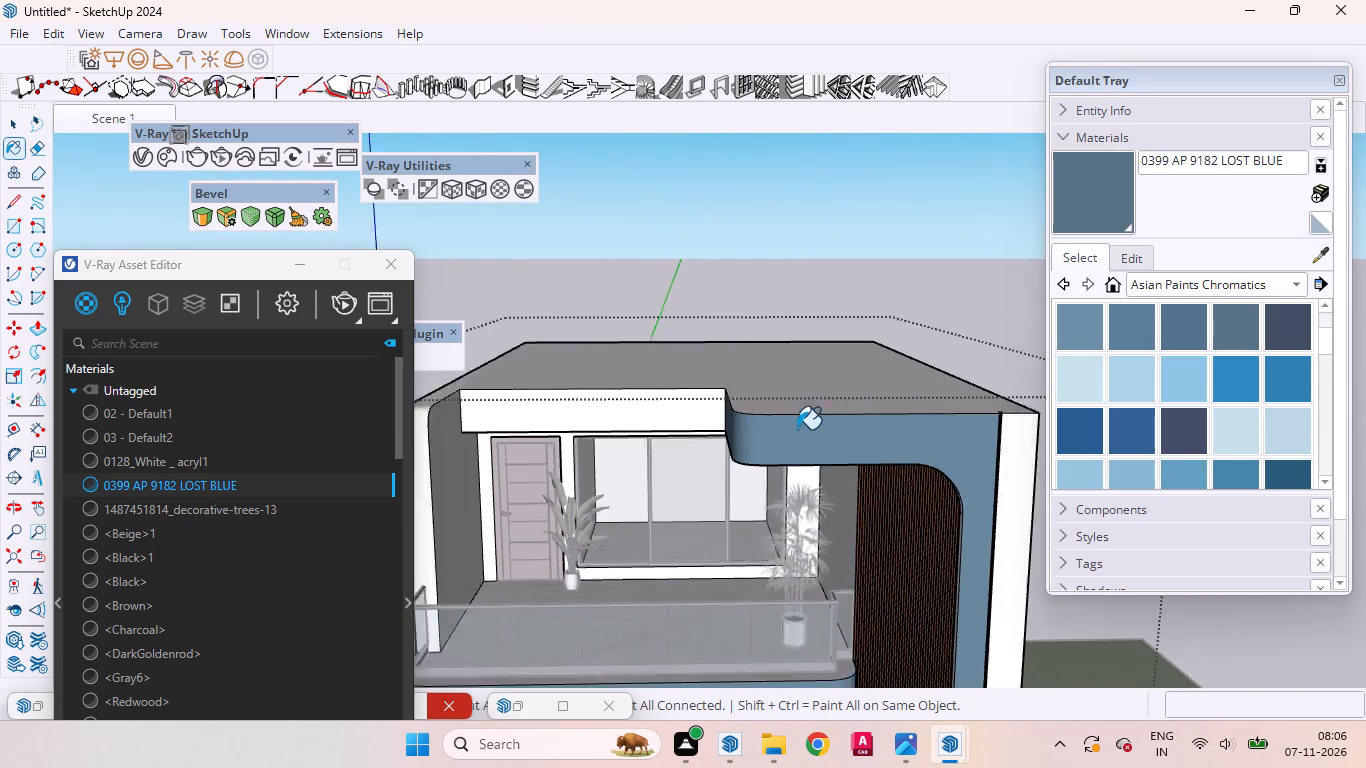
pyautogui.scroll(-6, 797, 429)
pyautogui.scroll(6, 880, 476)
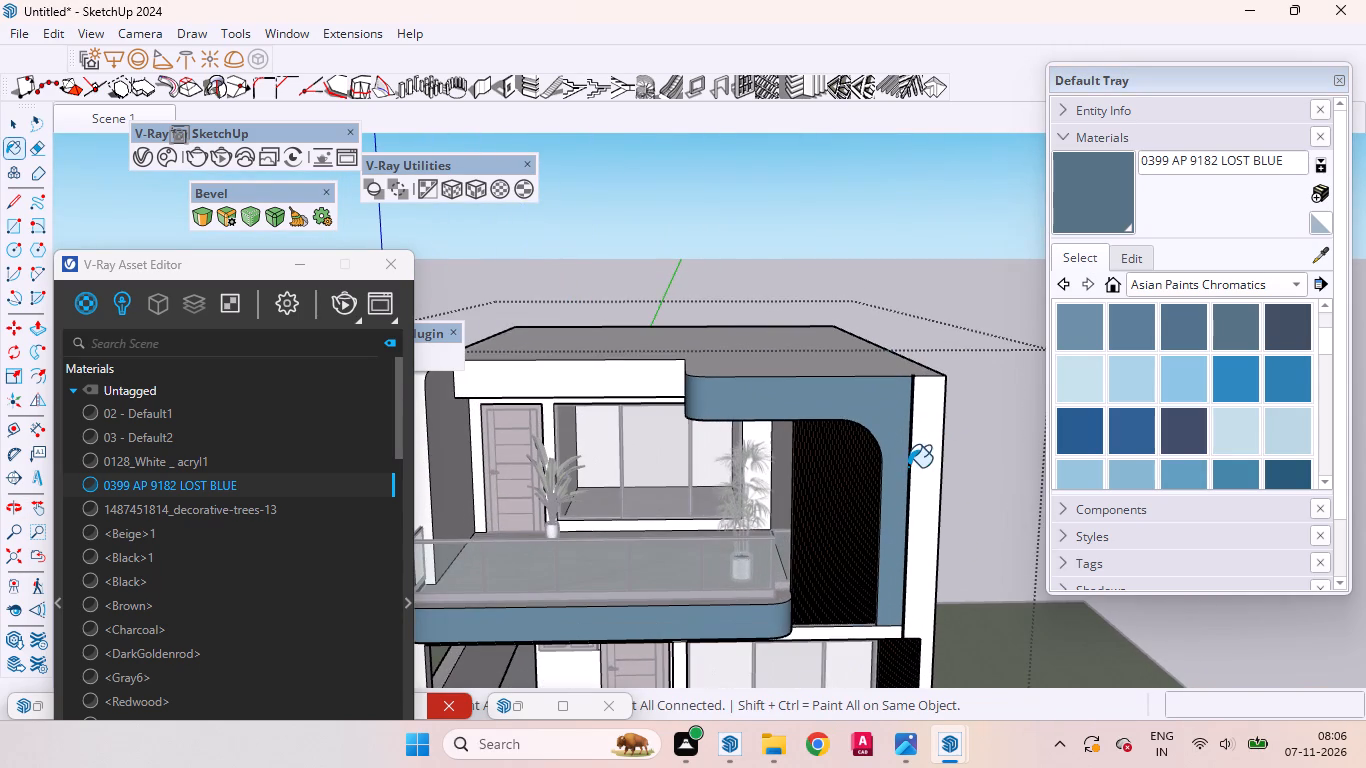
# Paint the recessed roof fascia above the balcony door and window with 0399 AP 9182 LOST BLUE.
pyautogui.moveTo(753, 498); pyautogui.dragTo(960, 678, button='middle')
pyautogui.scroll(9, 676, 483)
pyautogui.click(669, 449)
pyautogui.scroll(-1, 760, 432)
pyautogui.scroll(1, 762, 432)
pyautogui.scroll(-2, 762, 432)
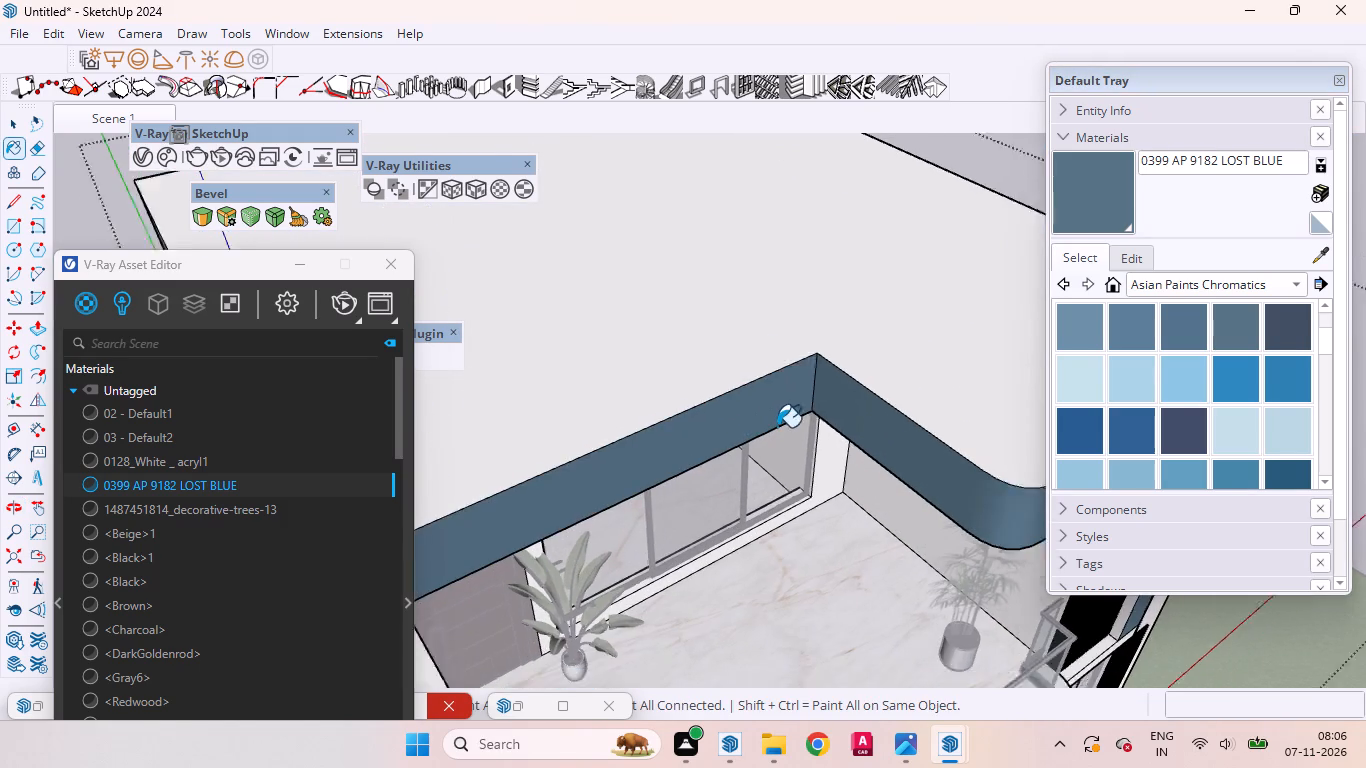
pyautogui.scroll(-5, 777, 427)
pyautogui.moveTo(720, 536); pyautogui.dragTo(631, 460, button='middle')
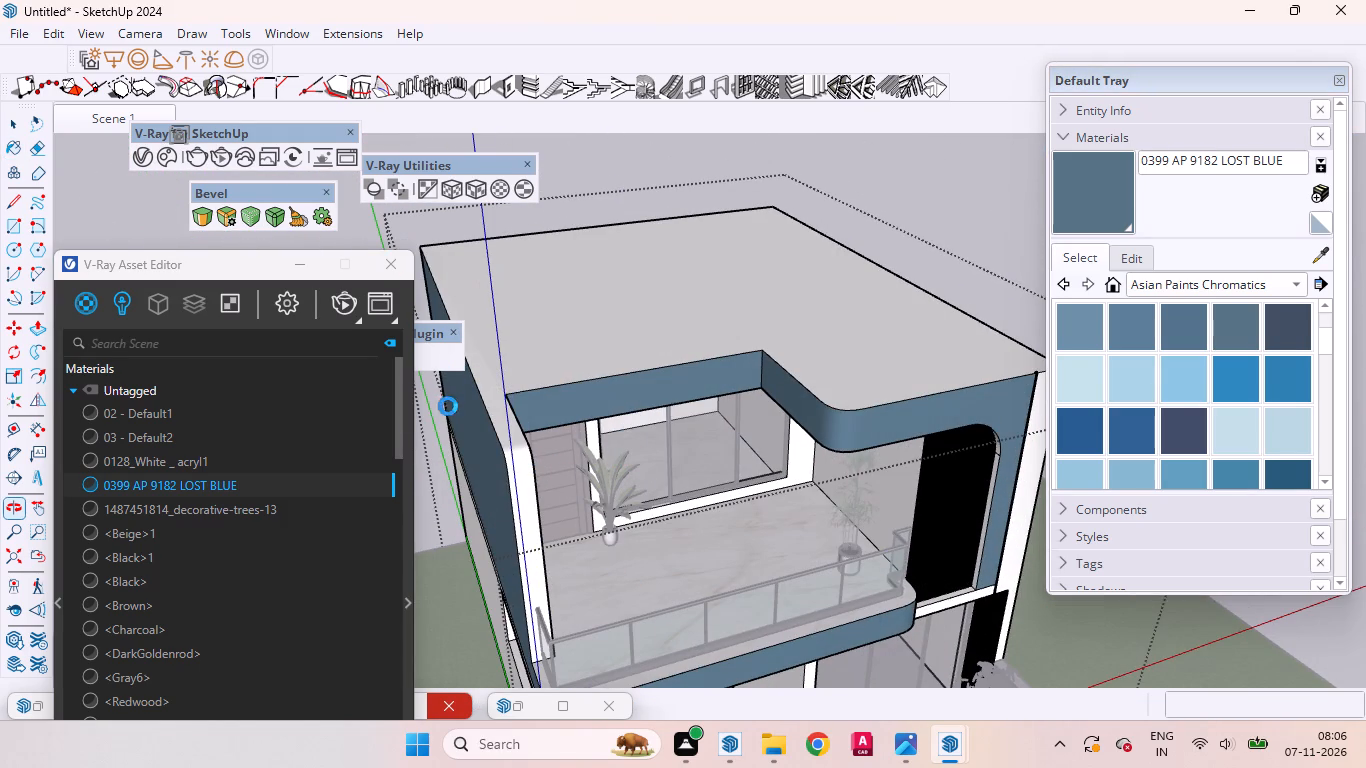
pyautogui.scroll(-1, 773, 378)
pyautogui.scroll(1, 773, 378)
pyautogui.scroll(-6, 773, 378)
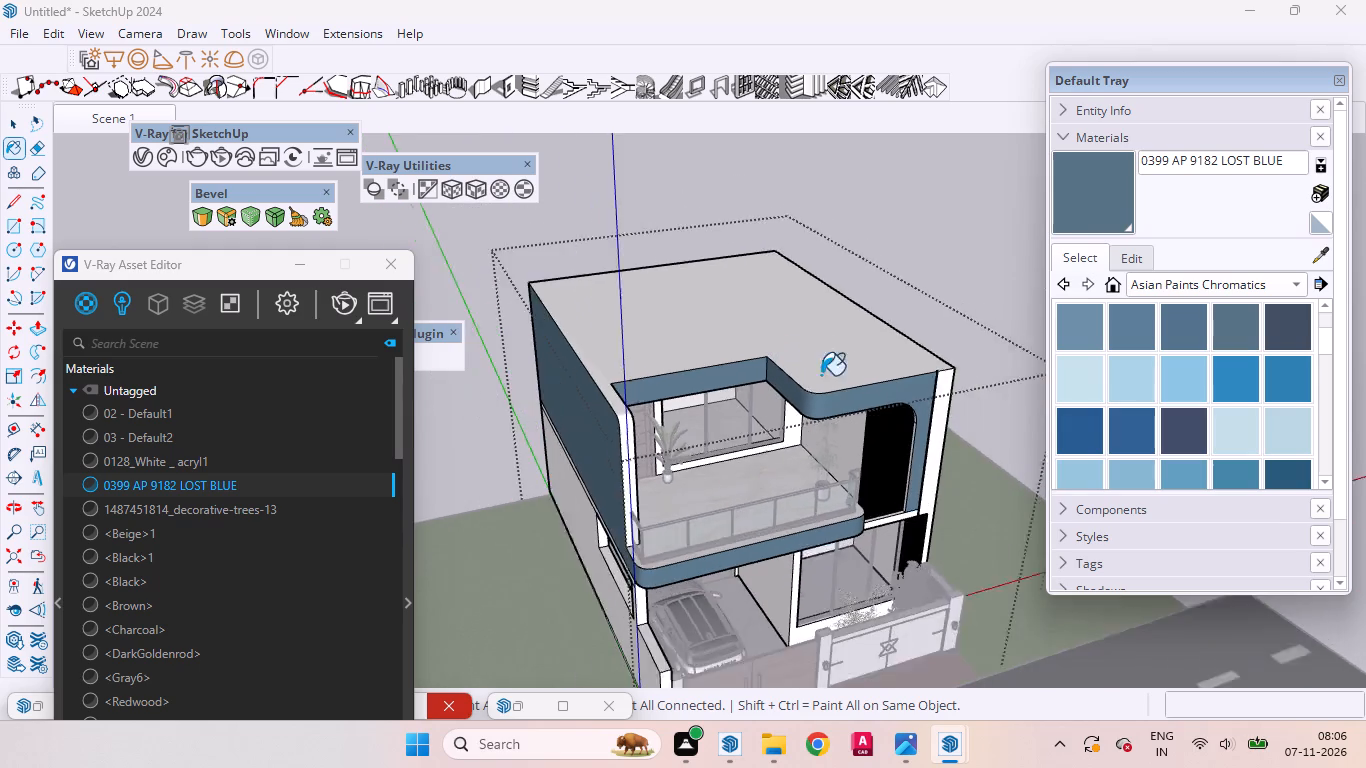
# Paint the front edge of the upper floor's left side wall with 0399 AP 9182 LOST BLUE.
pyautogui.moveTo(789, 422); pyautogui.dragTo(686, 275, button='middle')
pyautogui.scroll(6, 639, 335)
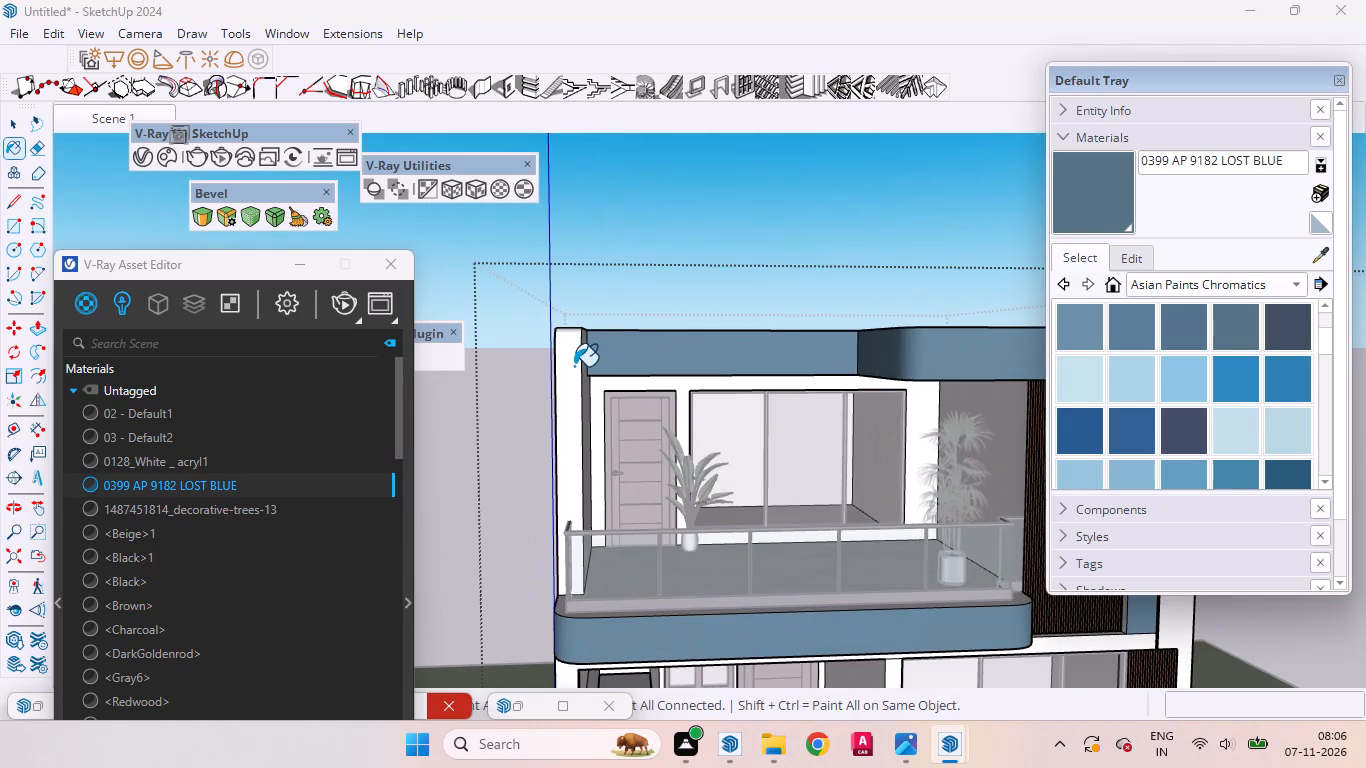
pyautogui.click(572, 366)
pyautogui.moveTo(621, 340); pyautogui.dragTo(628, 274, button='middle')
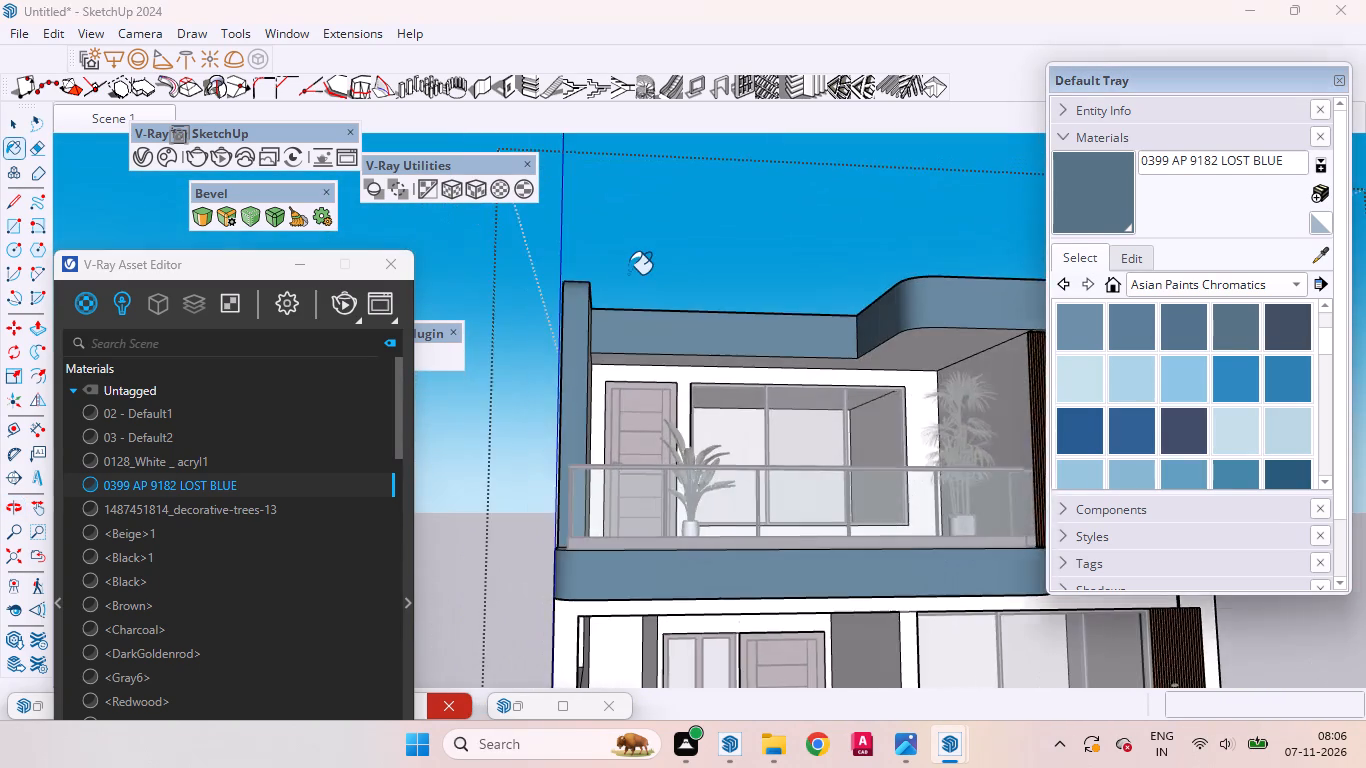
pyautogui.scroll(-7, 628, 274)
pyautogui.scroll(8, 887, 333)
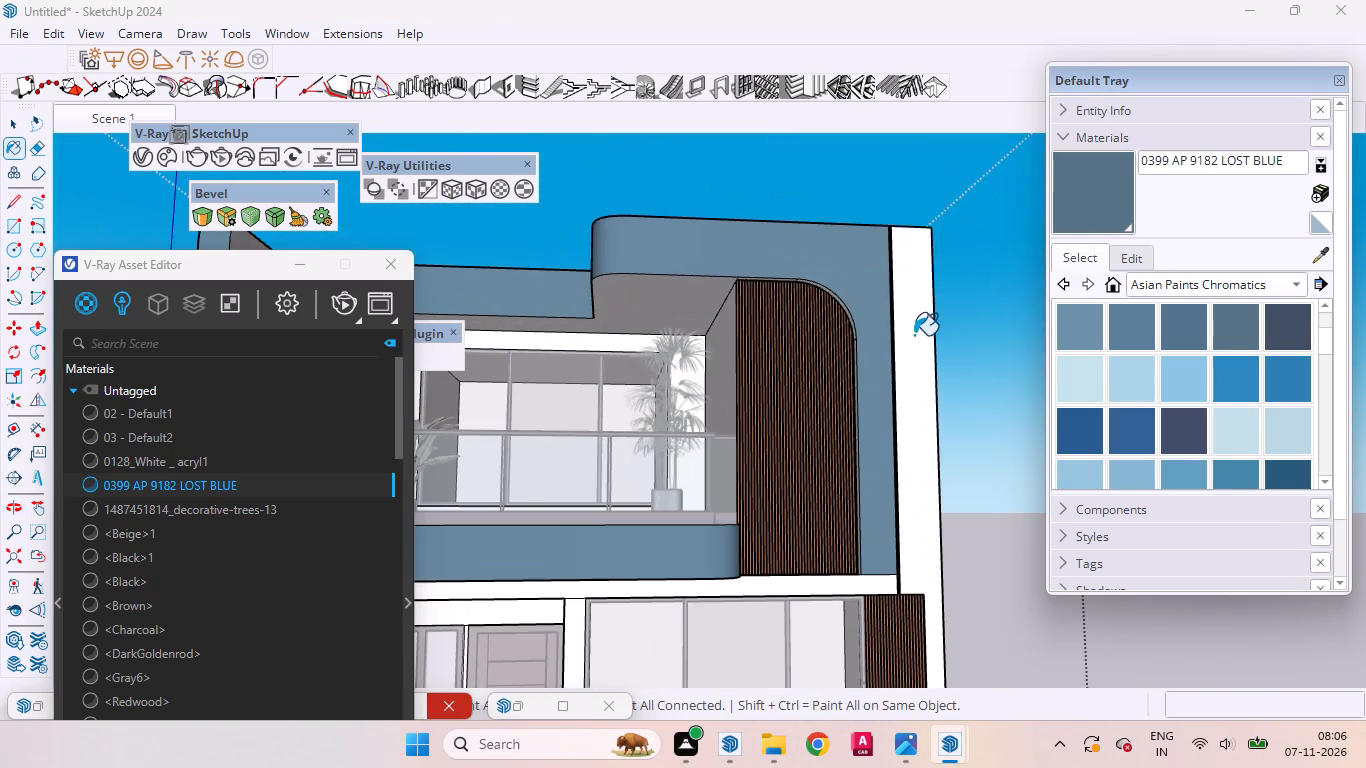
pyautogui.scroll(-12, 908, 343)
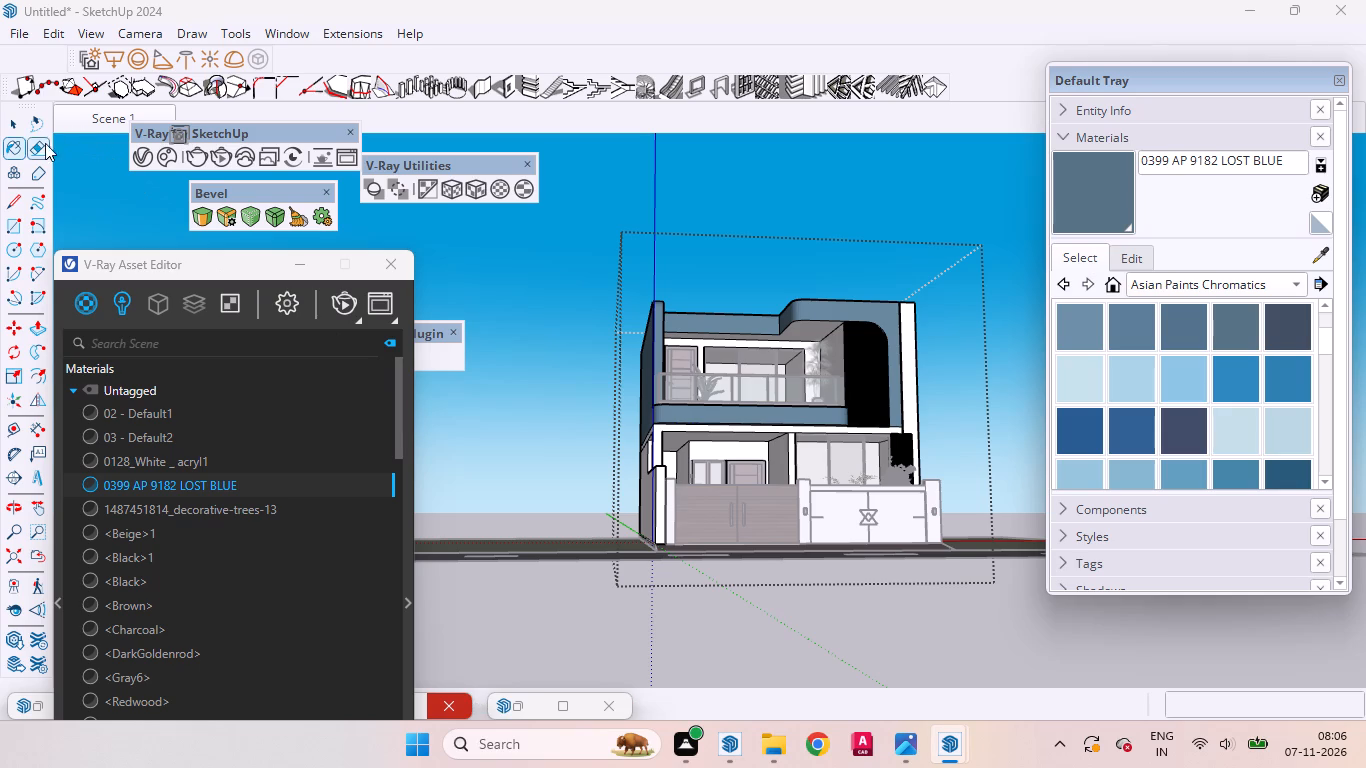
# Repaint the curved front frame of the upper floor with 0400 AP 7301 PLUTO.
pyautogui.click(21, 129)
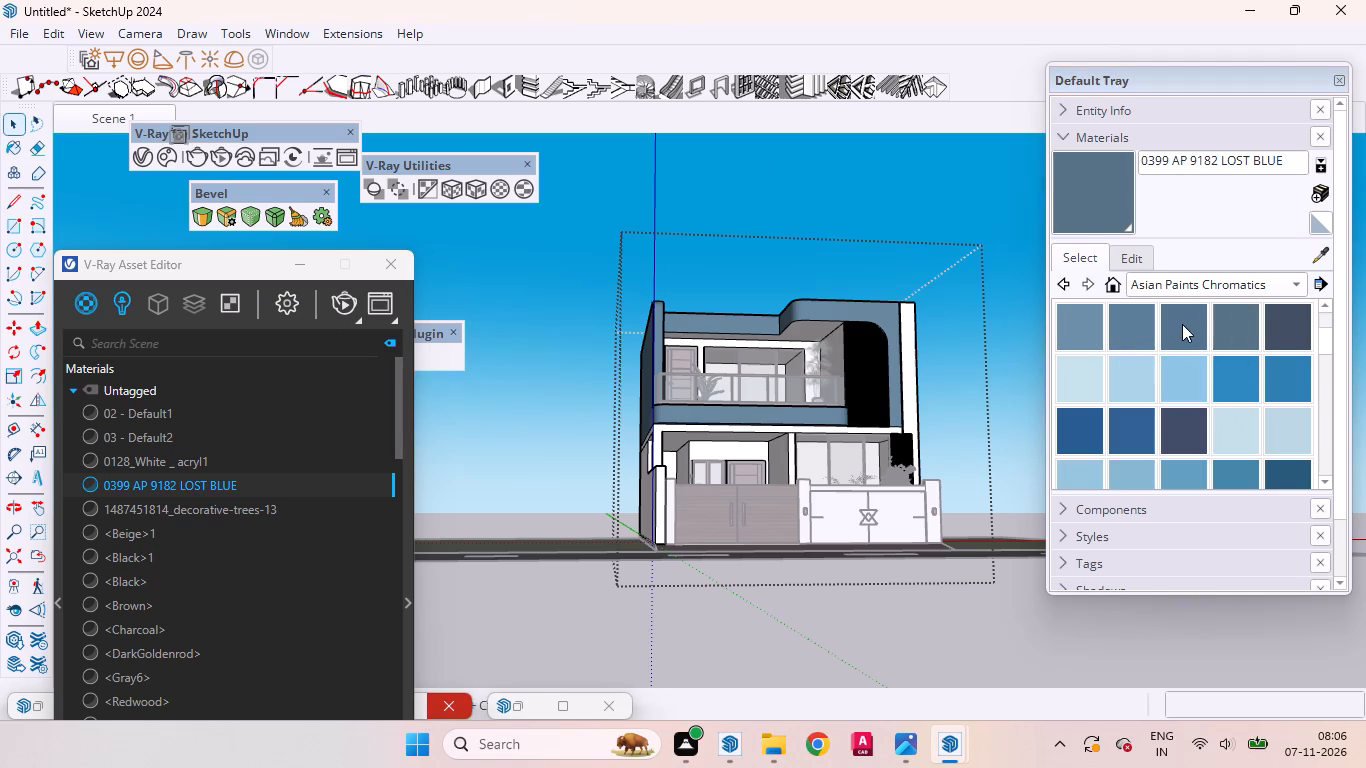
pyautogui.click(1285, 315)
pyautogui.scroll(2, 865, 306)
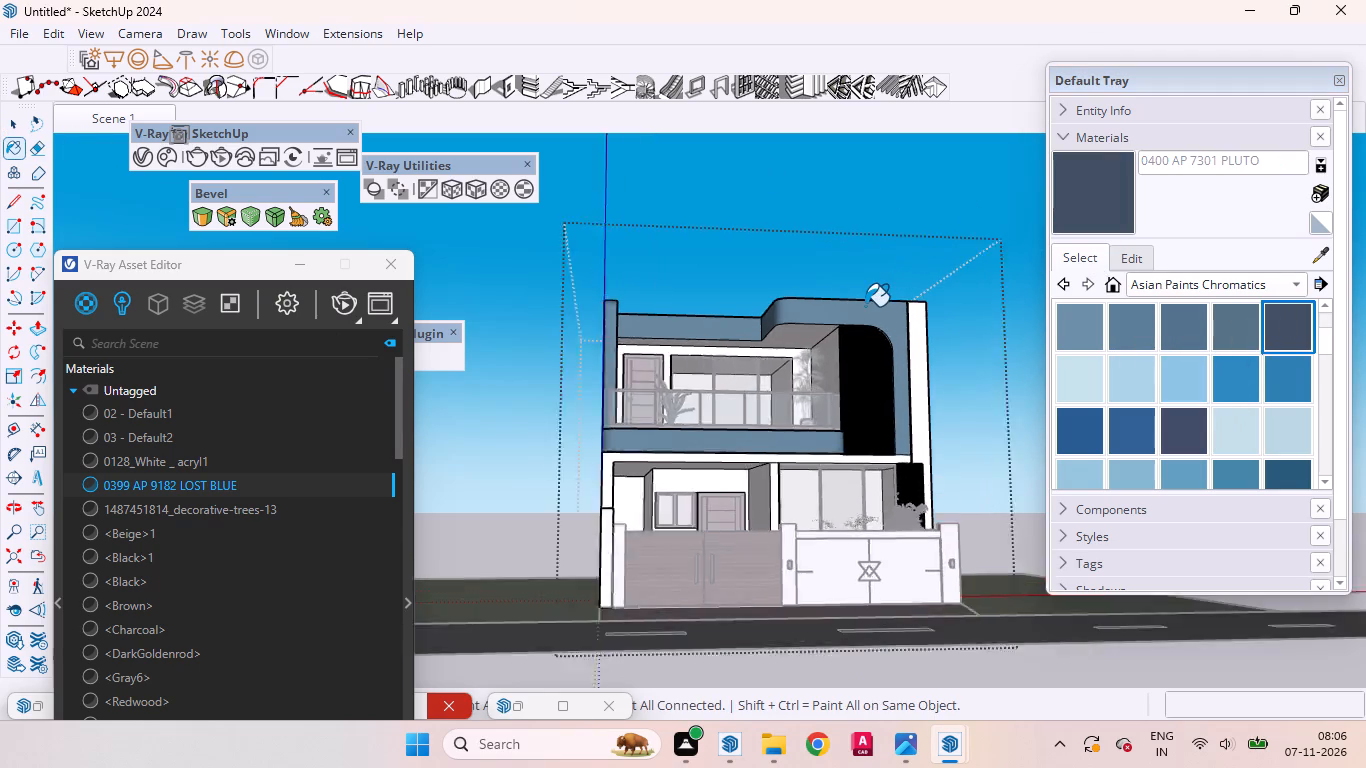
pyautogui.scroll(5, 865, 306)
pyautogui.scroll(-1, 865, 308)
pyautogui.scroll(3, 865, 308)
pyautogui.click(863, 323)
pyautogui.moveTo(760, 343); pyautogui.dragTo(999, 388, button='middle')
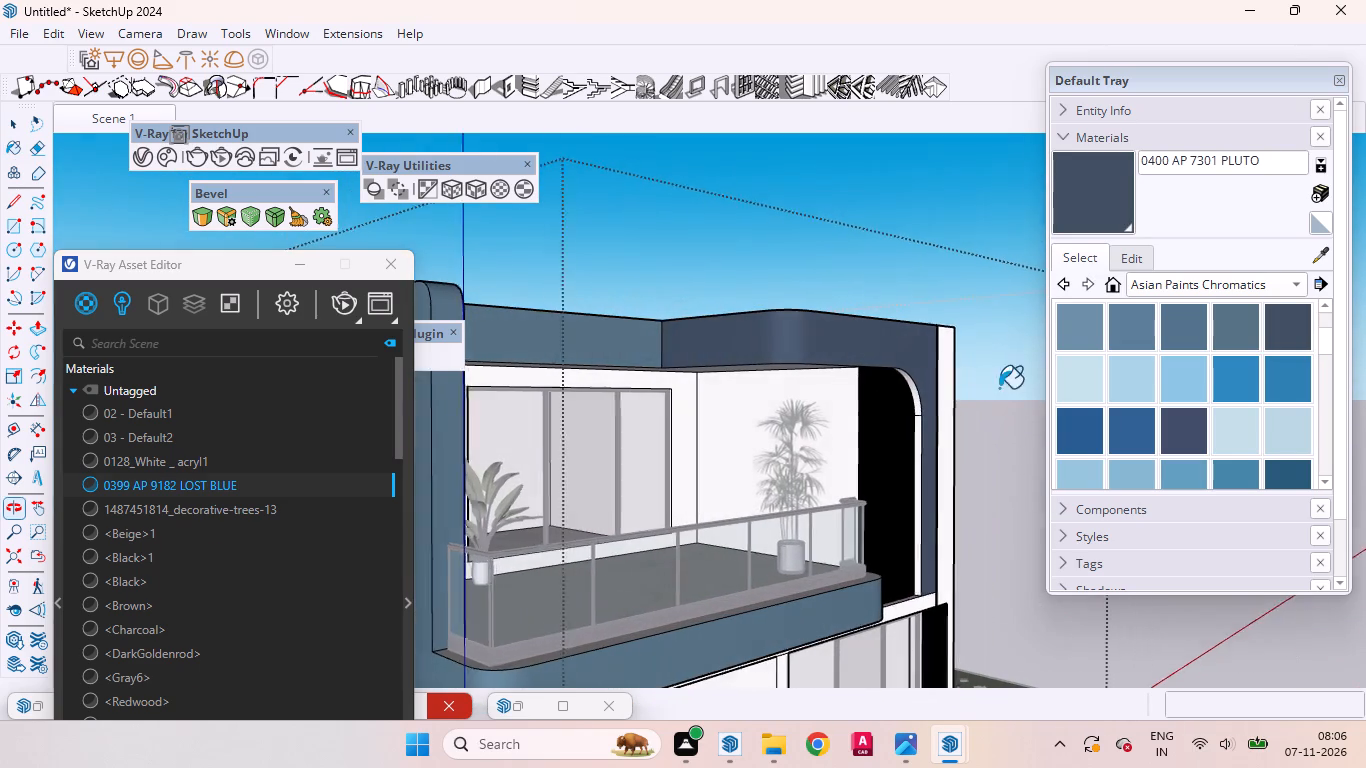
# Repaint the recessed roof fascia, the left wall's front edge and the balcony fascia with 0400 AP 7301 PLUTO, and leave the house group.
pyautogui.click(626, 340)
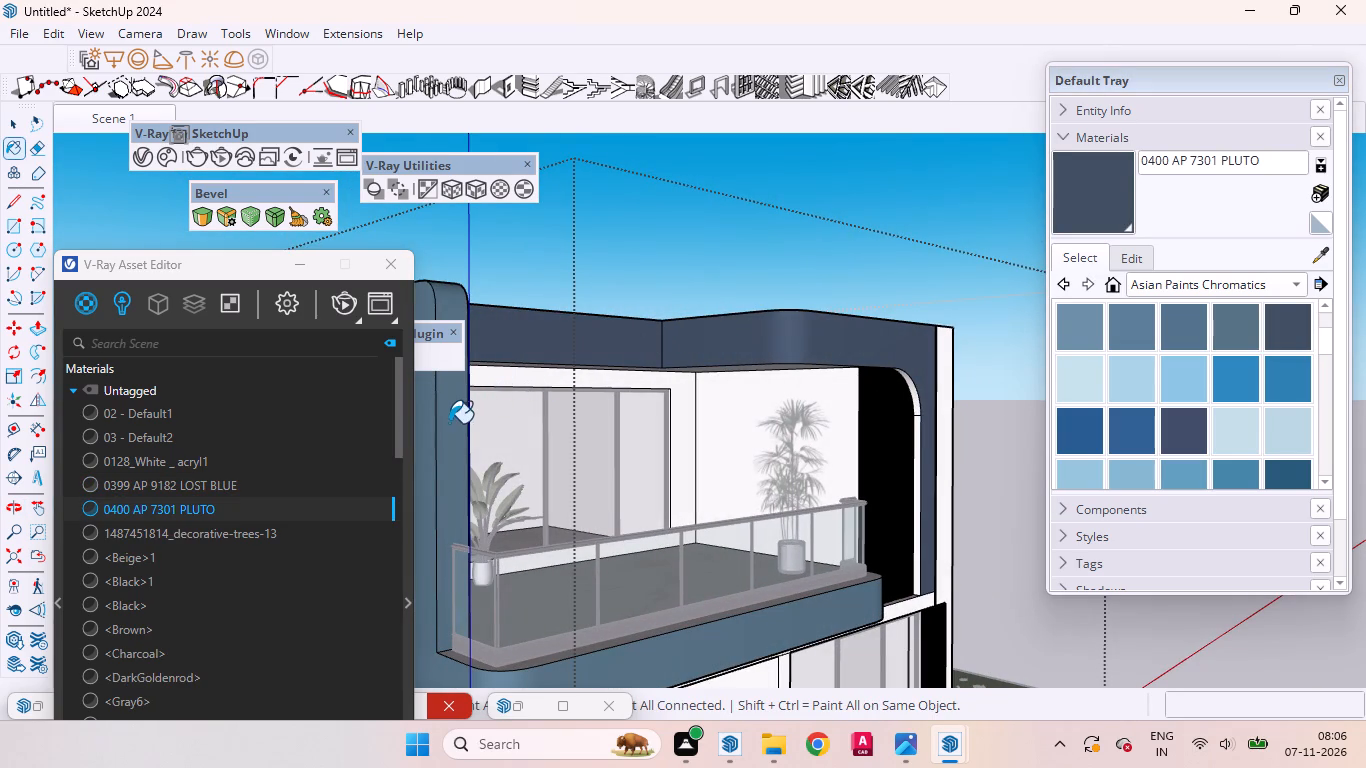
pyautogui.click(449, 423)
pyautogui.scroll(-3, 553, 415)
pyautogui.click(595, 588)
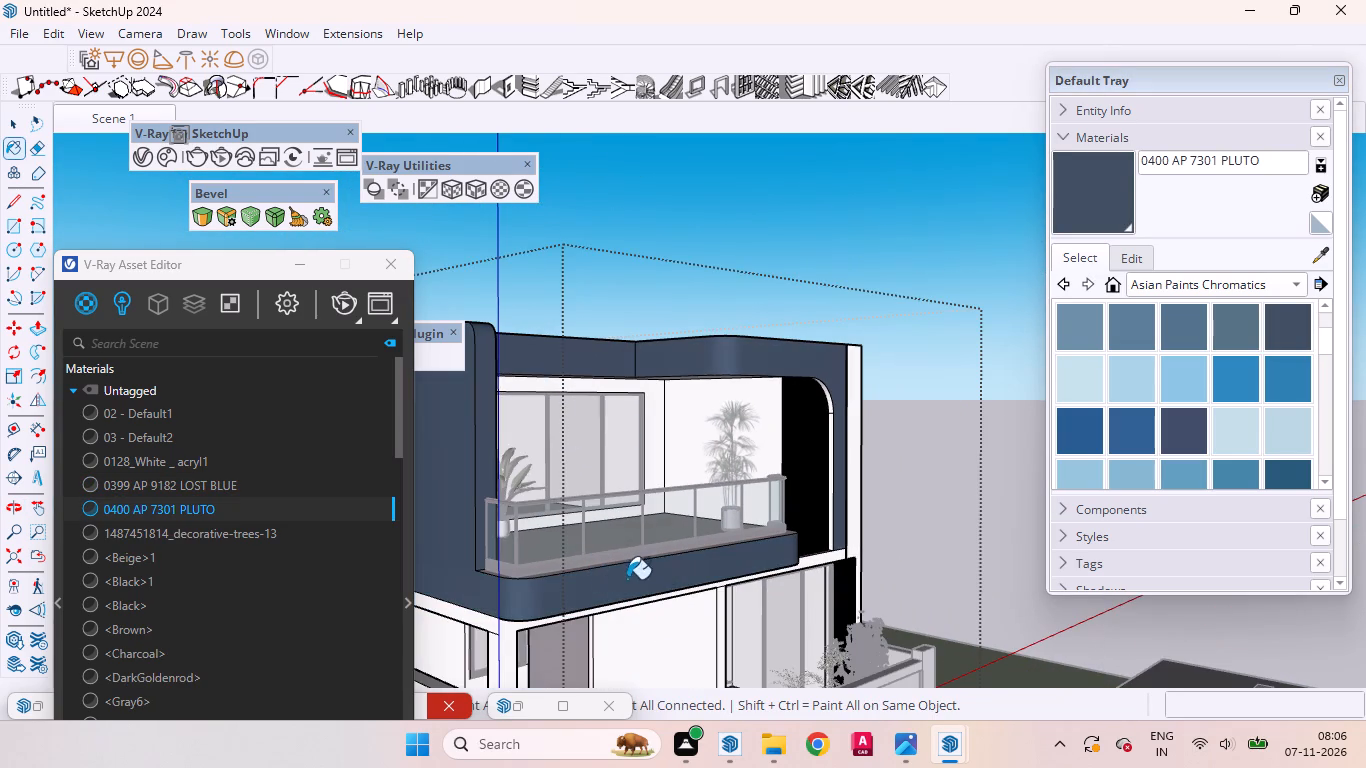
pyautogui.moveTo(667, 580); pyautogui.dragTo(520, 700, button='middle')
pyautogui.scroll(-7, 823, 546)
pyautogui.scroll(4, 818, 485)
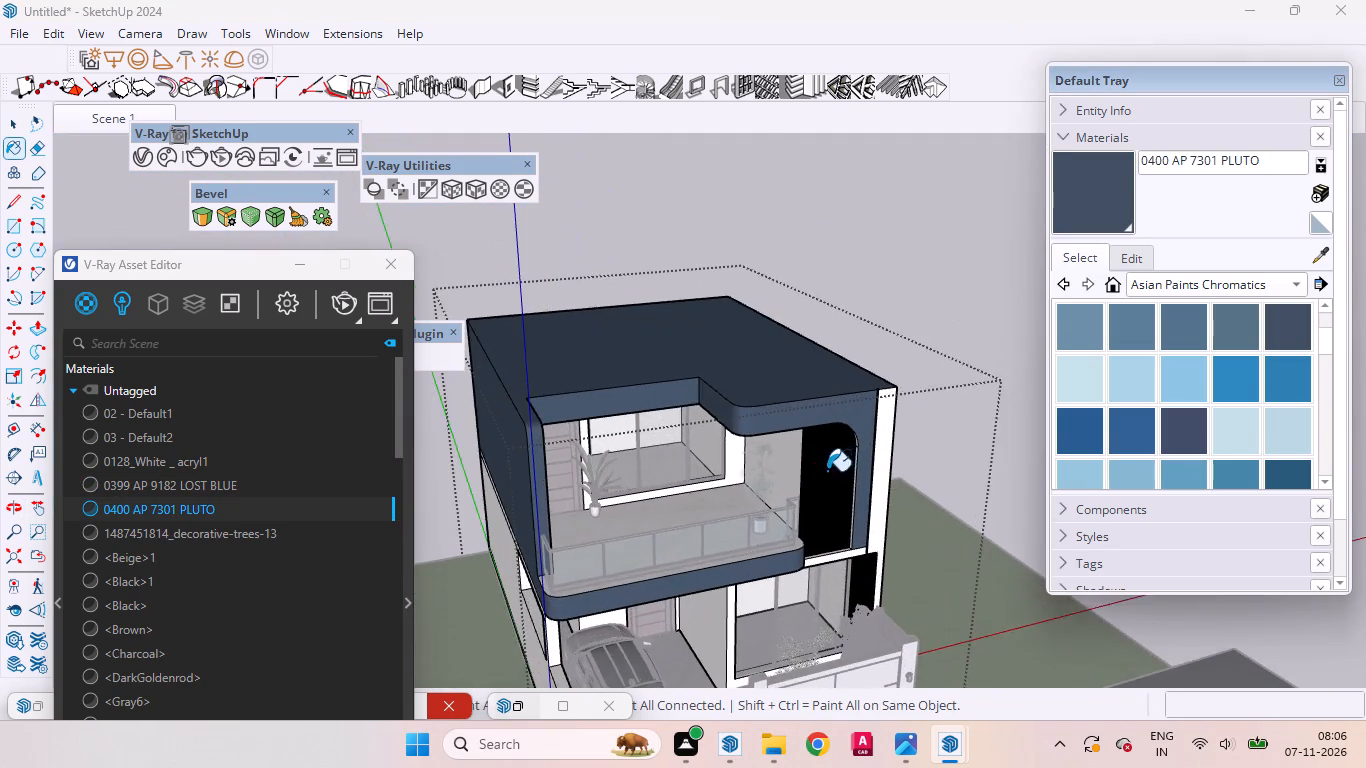
pyautogui.moveTo(825, 471); pyautogui.dragTo(718, 280, button='middle')
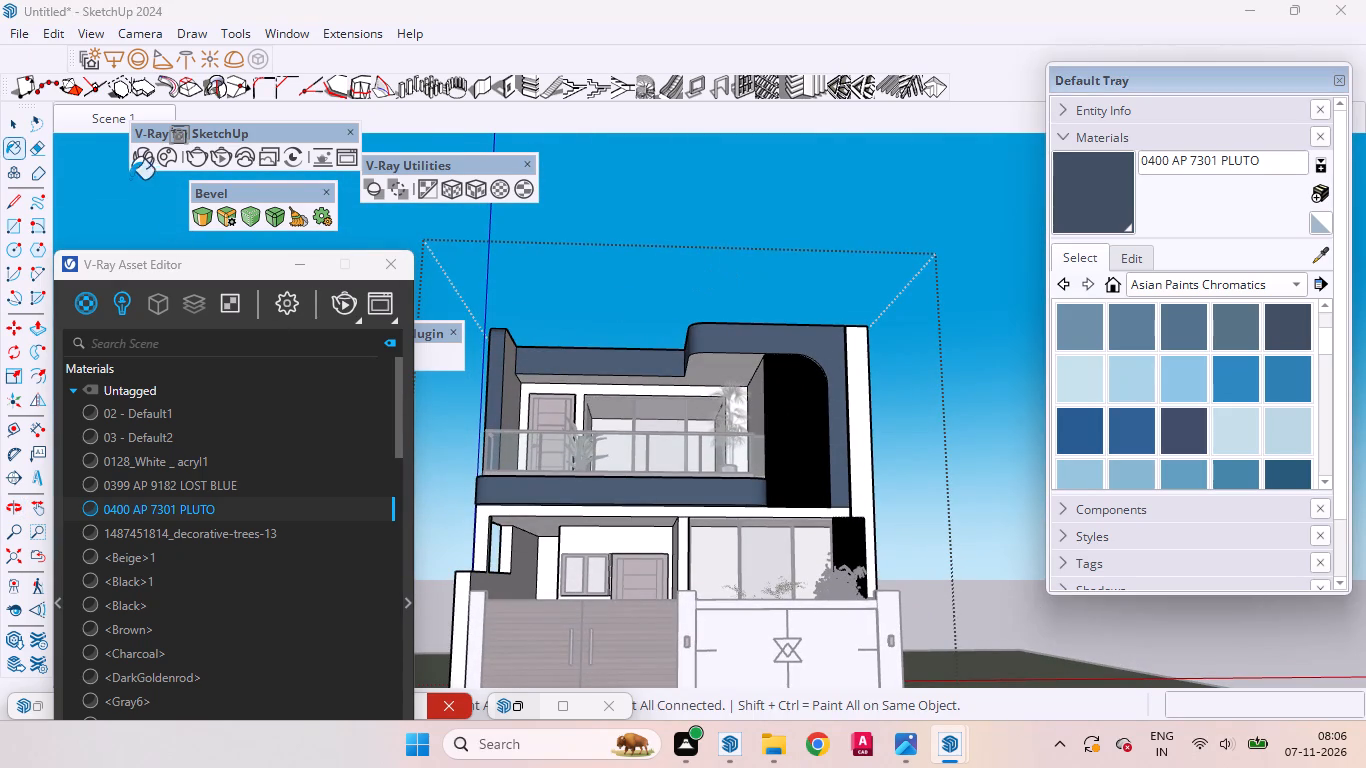
pyautogui.click(8, 121)
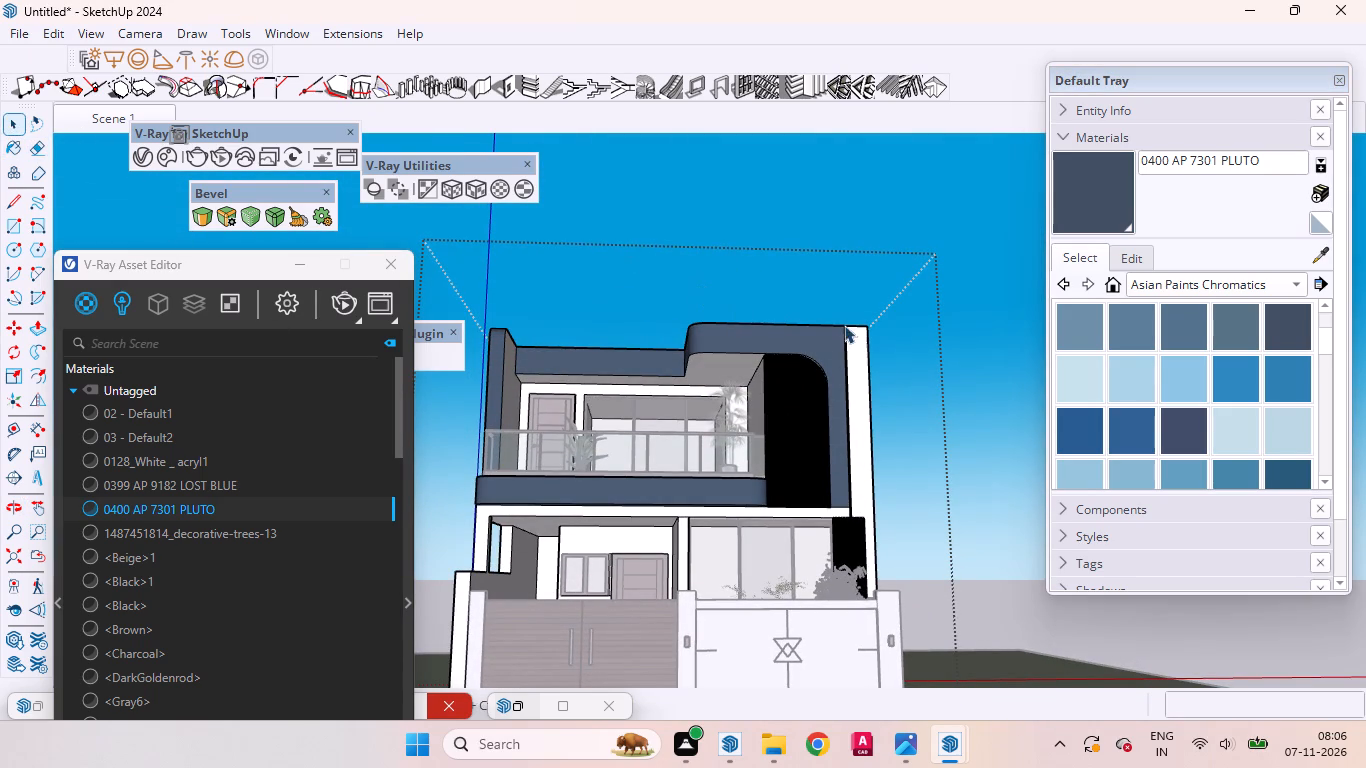
pyautogui.scroll(-3, 888, 321)
pyautogui.moveTo(717, 351); pyautogui.dragTo(610, 443, button='middle')
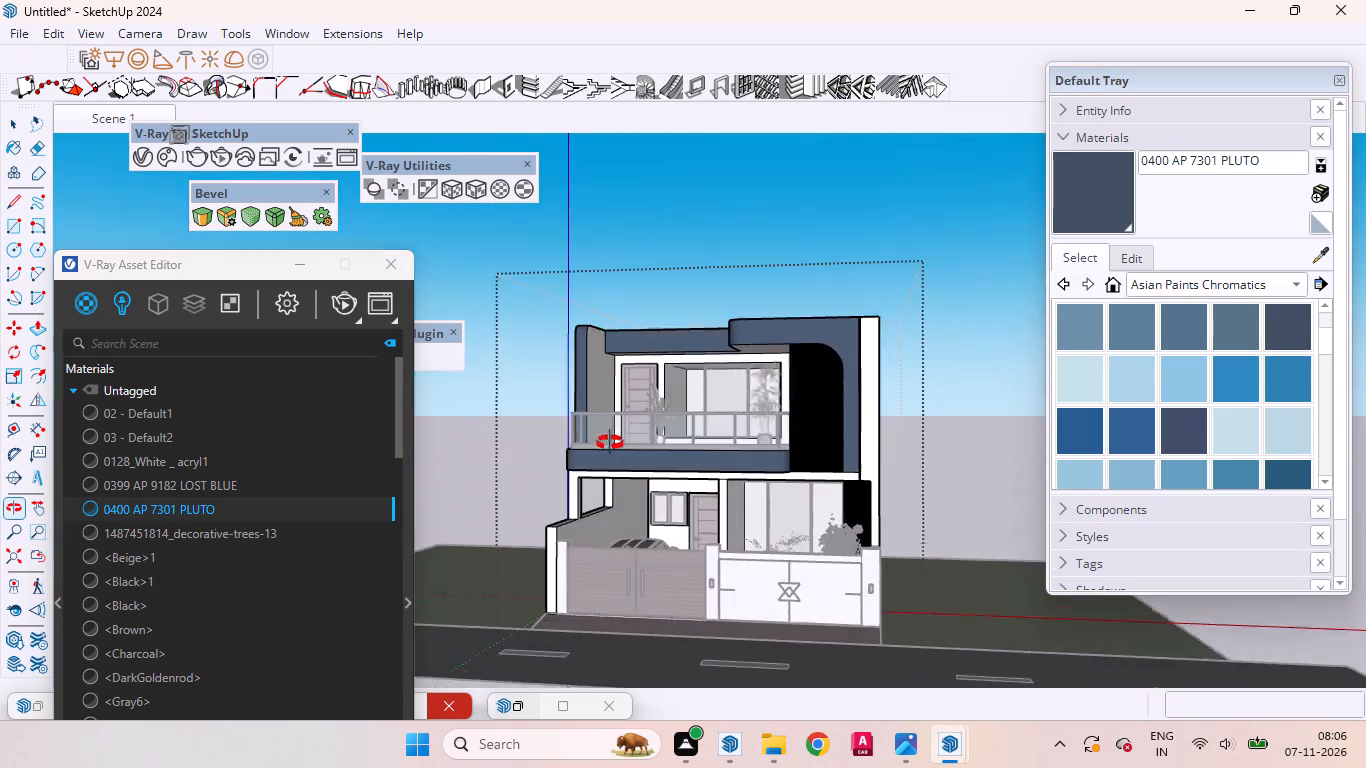
pyautogui.moveTo(610, 443); pyautogui.dragTo(610, 445, button='middle')
pyautogui.doubleClick(938, 406)
# Reopen the house group and paint the front face of the white pillar beside the curved frame with 0400 AP 7301 PLUTO.
pyautogui.scroll(4, 753, 397)
pyautogui.moveTo(725, 425); pyautogui.dragTo(829, 463, button='middle')
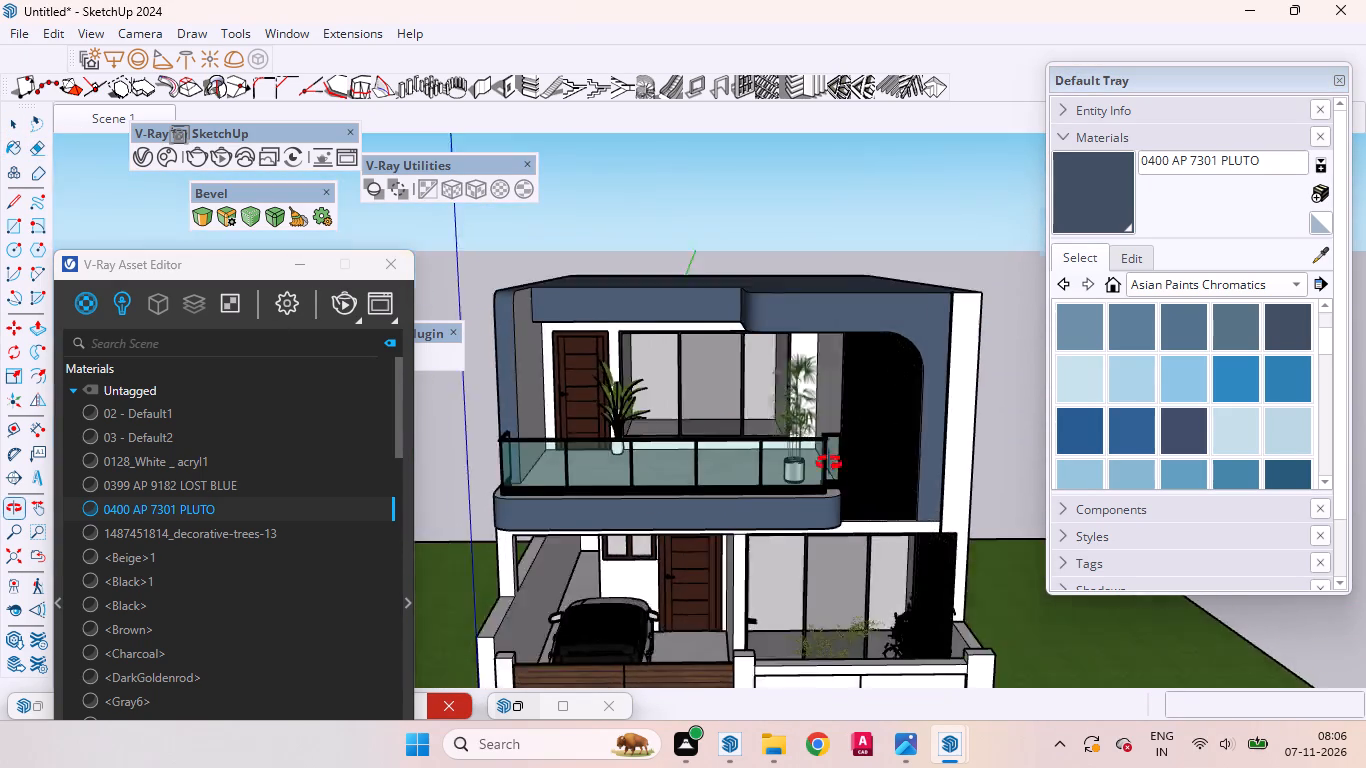
pyautogui.moveTo(829, 463); pyautogui.dragTo(968, 305, button='middle')
pyautogui.scroll(-4, 713, 404)
pyautogui.moveTo(880, 356); pyautogui.dragTo(576, 535, button='middle')
pyautogui.scroll(7, 790, 375)
pyautogui.scroll(-4, 703, 345)
pyautogui.scroll(12, 856, 322)
pyautogui.scroll(-2, 874, 314)
pyautogui.scroll(1, 874, 314)
pyautogui.click(880, 331)
pyautogui.doubleClick(880, 338)
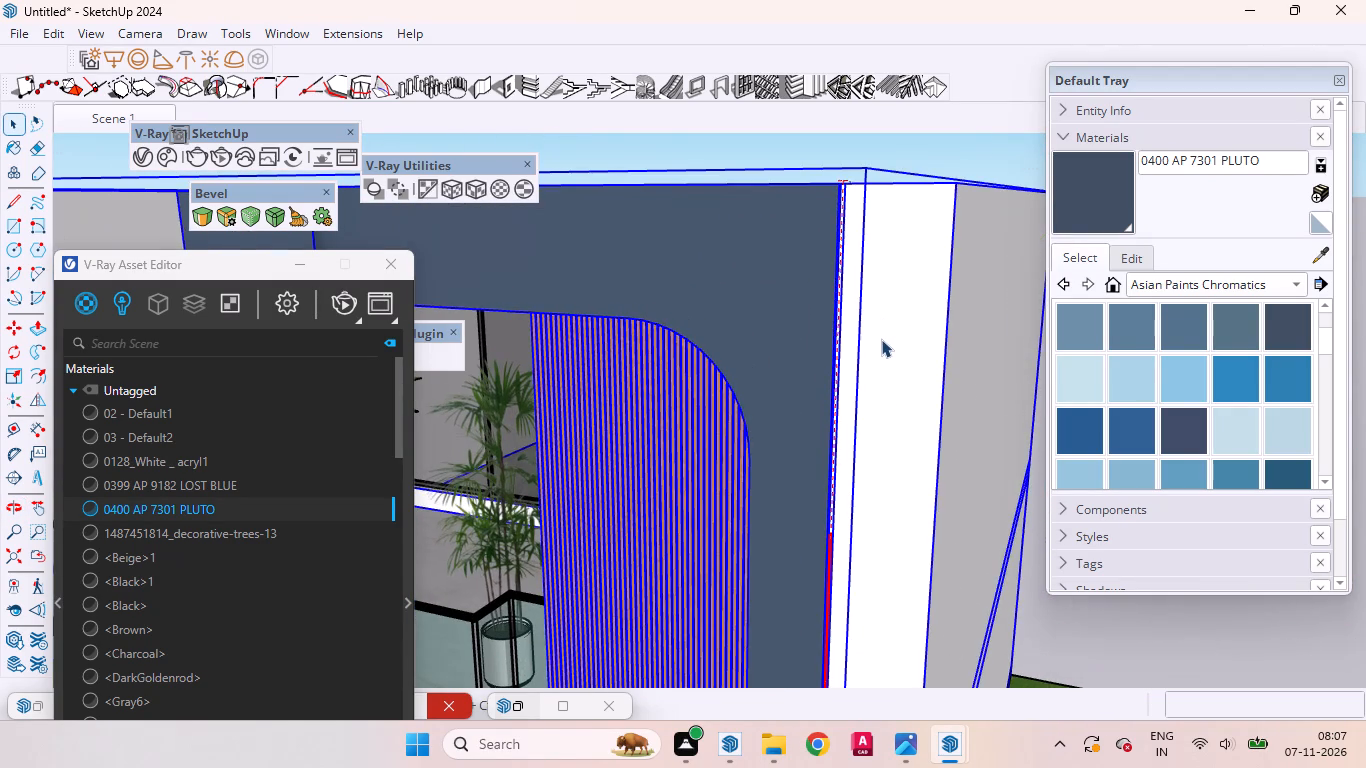
pyautogui.click(923, 329)
pyautogui.click(1066, 186)
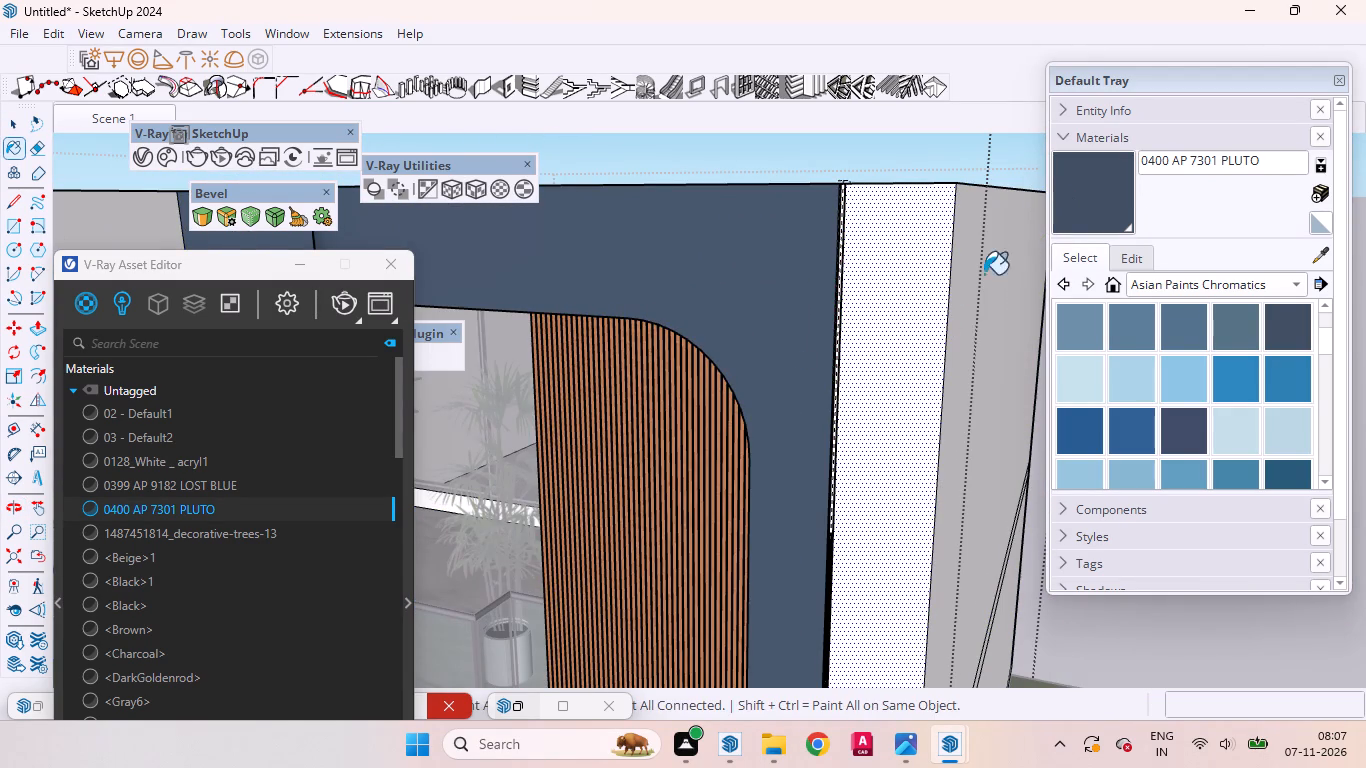
pyautogui.click(877, 339)
# Paint the narrow white strips between the pillar and the curved frame with 0400 AP 7301 PLUTO, and leave the house group.
pyautogui.scroll(17, 853, 225)
pyautogui.scroll(-1, 835, 199)
pyautogui.scroll(5, 835, 199)
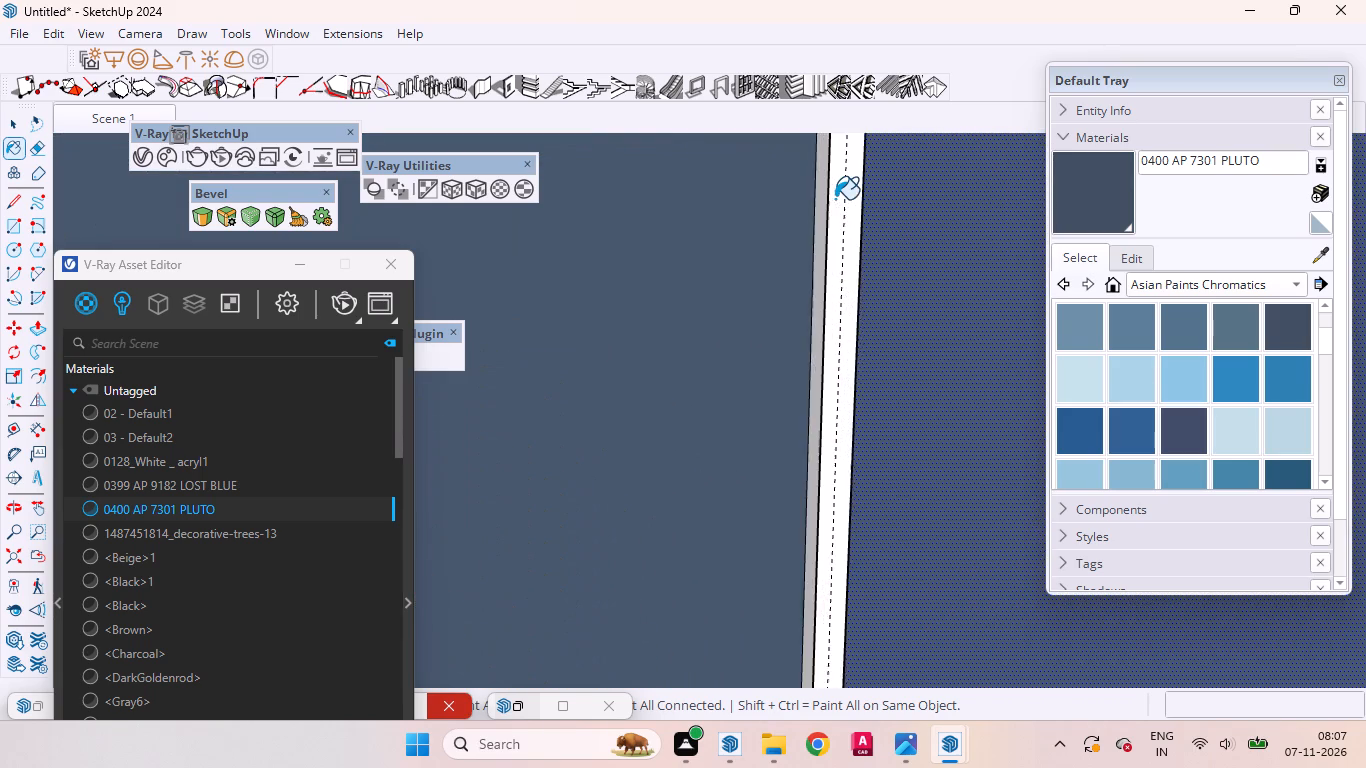
pyautogui.scroll(3, 835, 199)
pyautogui.scroll(-1, 835, 199)
pyautogui.scroll(2, 835, 199)
pyautogui.click(834, 199)
pyautogui.click(816, 202)
pyautogui.moveTo(819, 226); pyautogui.dragTo(880, 256, button='middle')
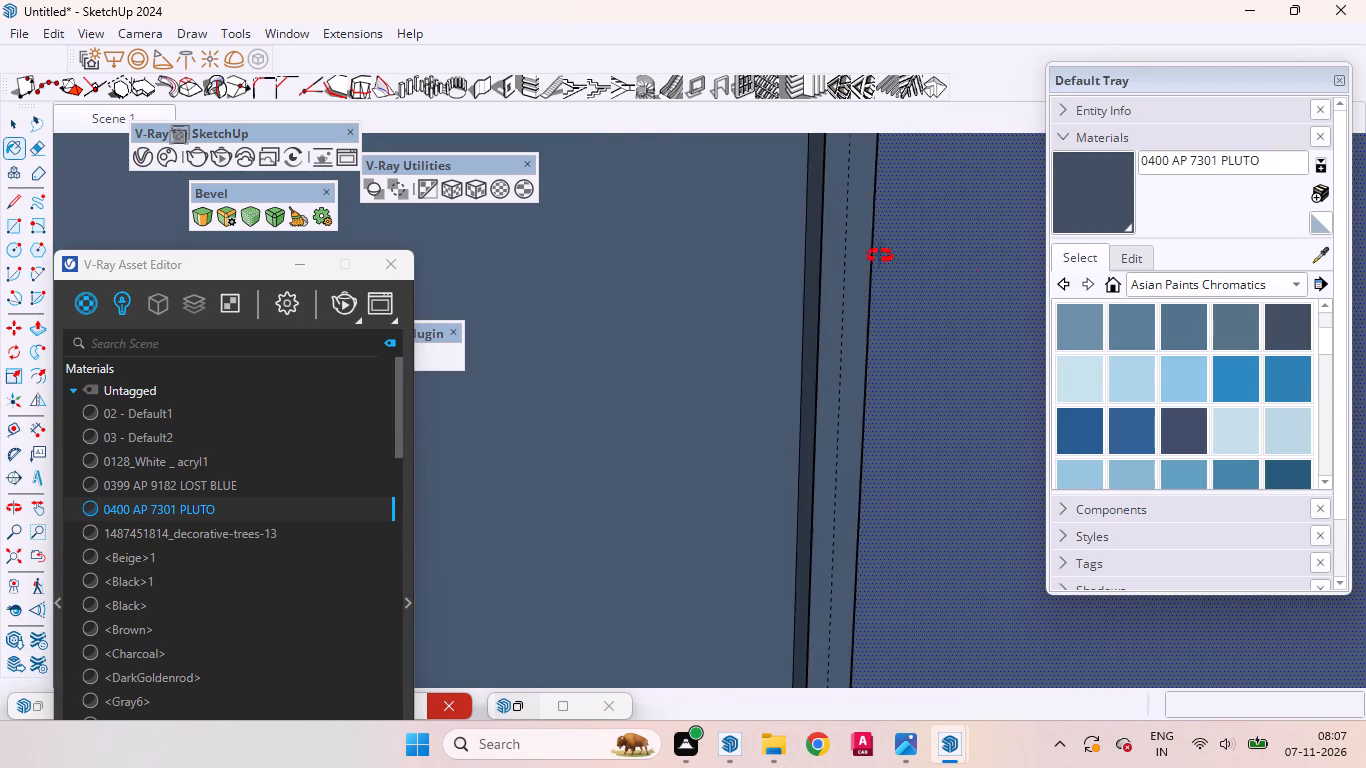
pyautogui.moveTo(880, 256); pyautogui.dragTo(1181, 304, button='middle')
pyautogui.click(811, 255)
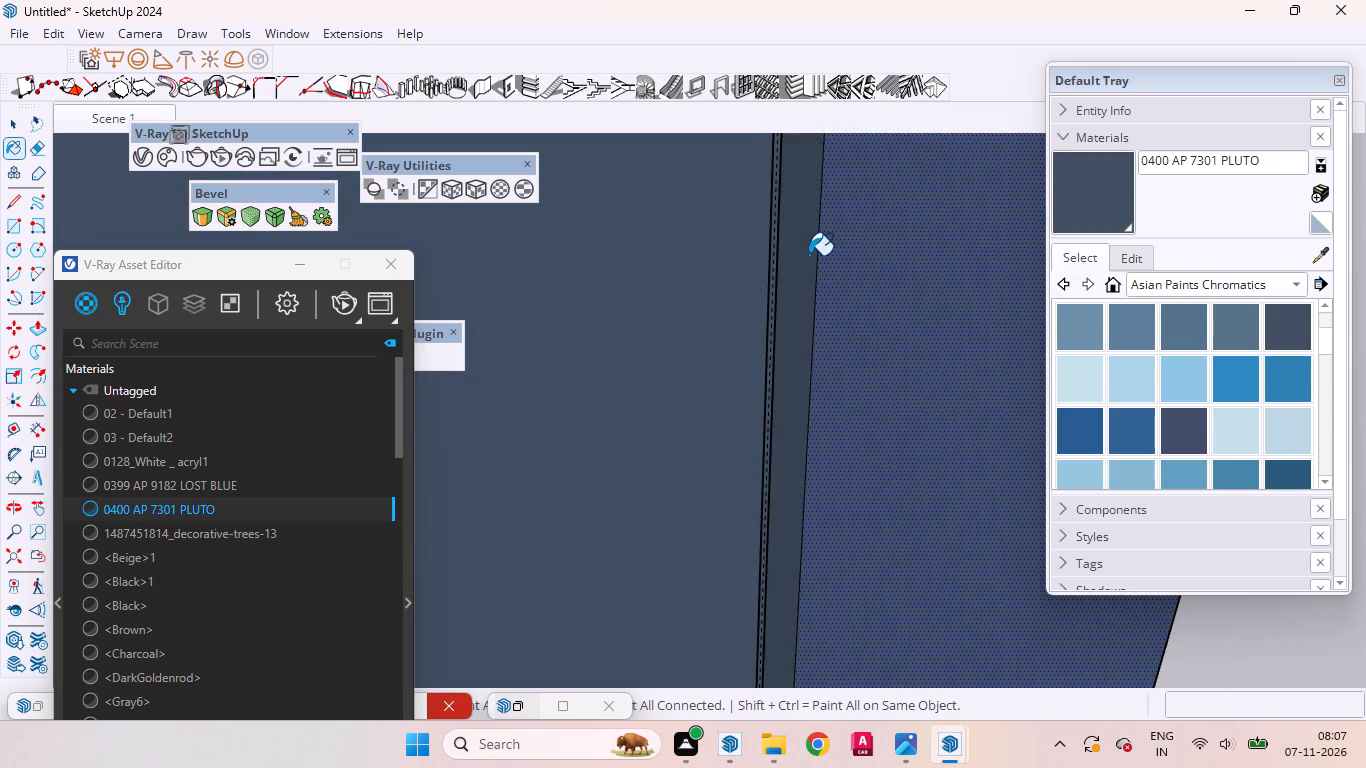
pyautogui.scroll(-20, 806, 267)
pyautogui.scroll(-11, 806, 267)
pyautogui.scroll(1, 800, 247)
pyautogui.scroll(-6, 800, 247)
pyautogui.scroll(1, 799, 247)
pyautogui.scroll(-1, 799, 247)
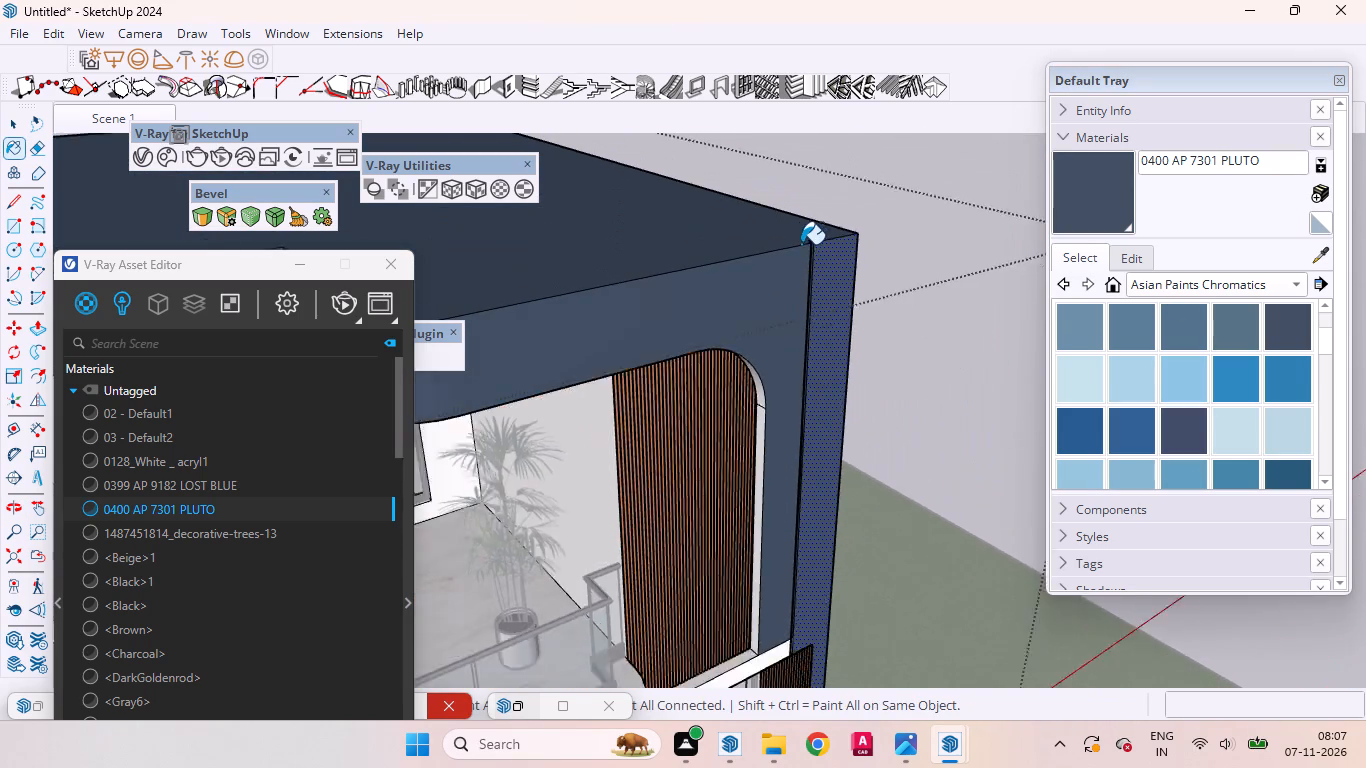
pyautogui.scroll(1, 801, 244)
pyautogui.scroll(-15, 801, 244)
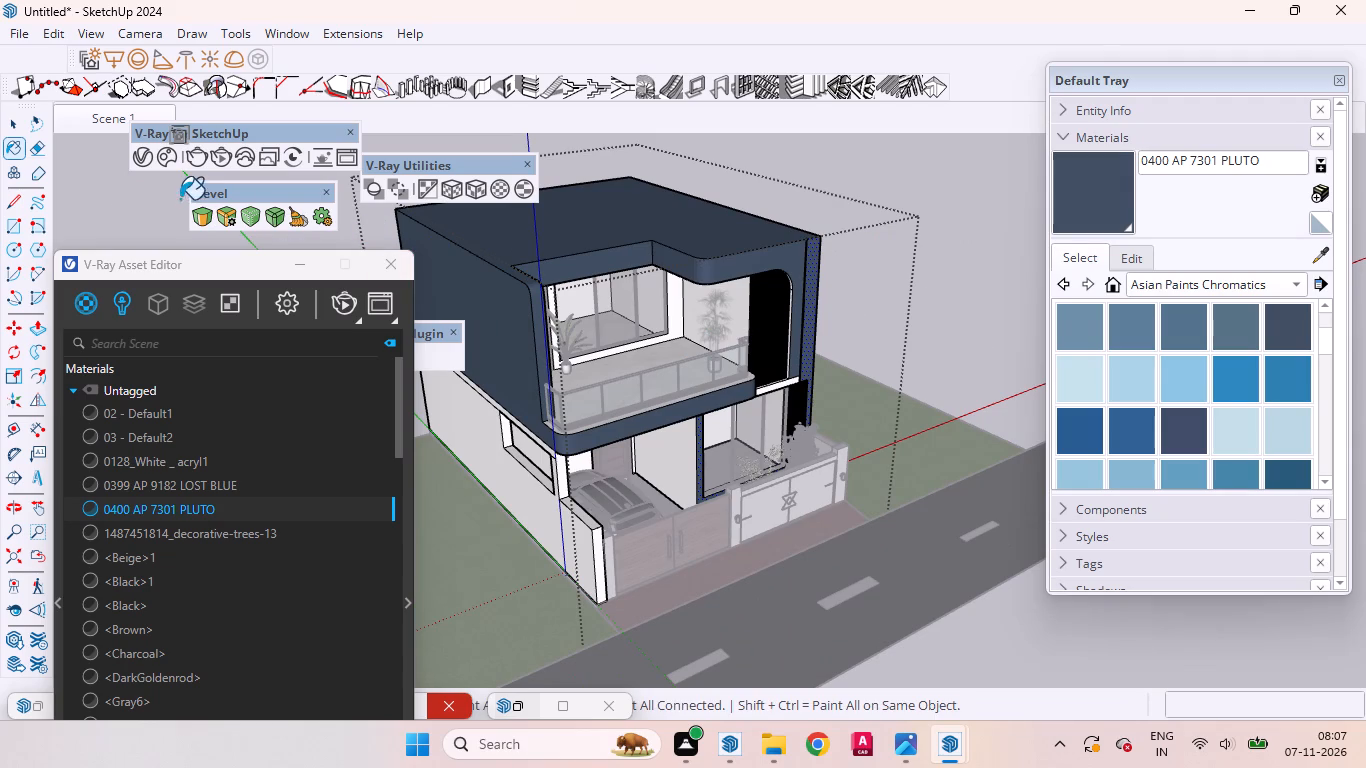
pyautogui.click(14, 128)
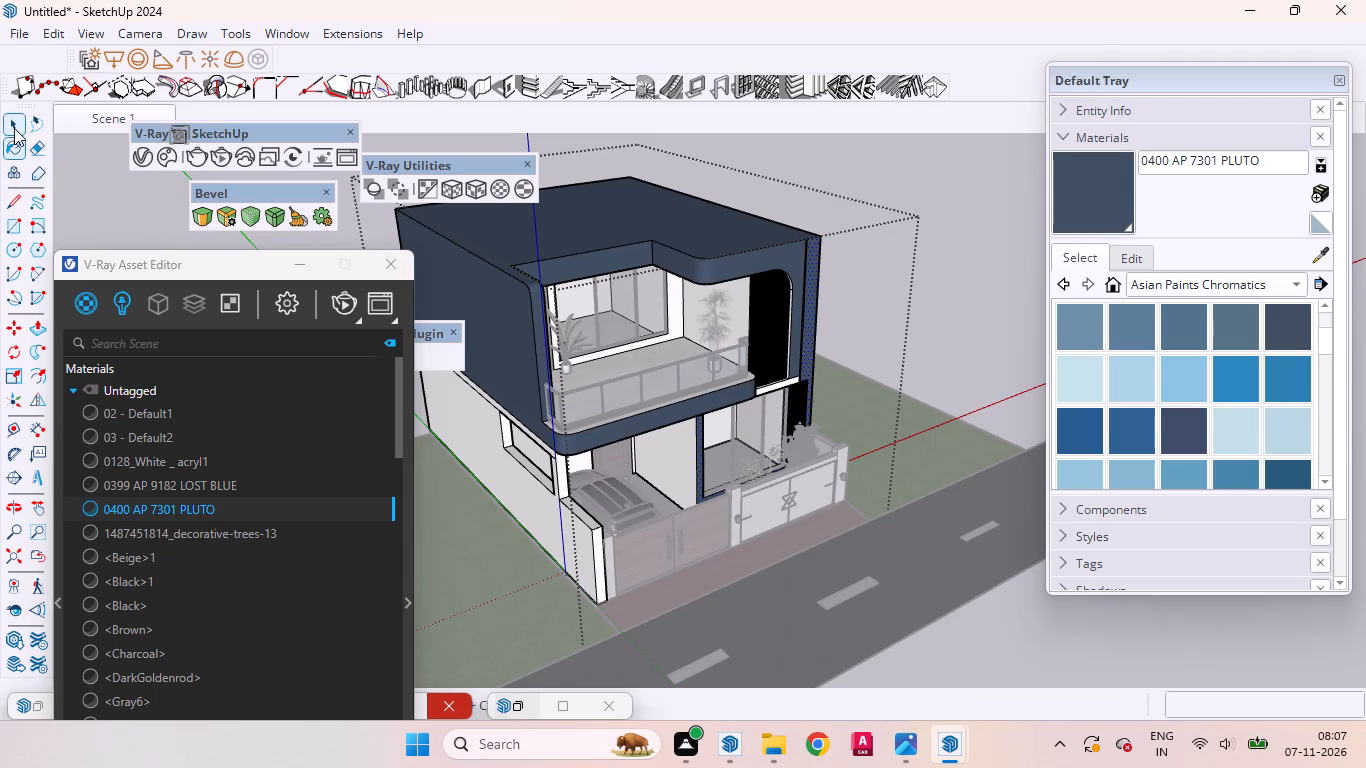
pyautogui.click(909, 321)
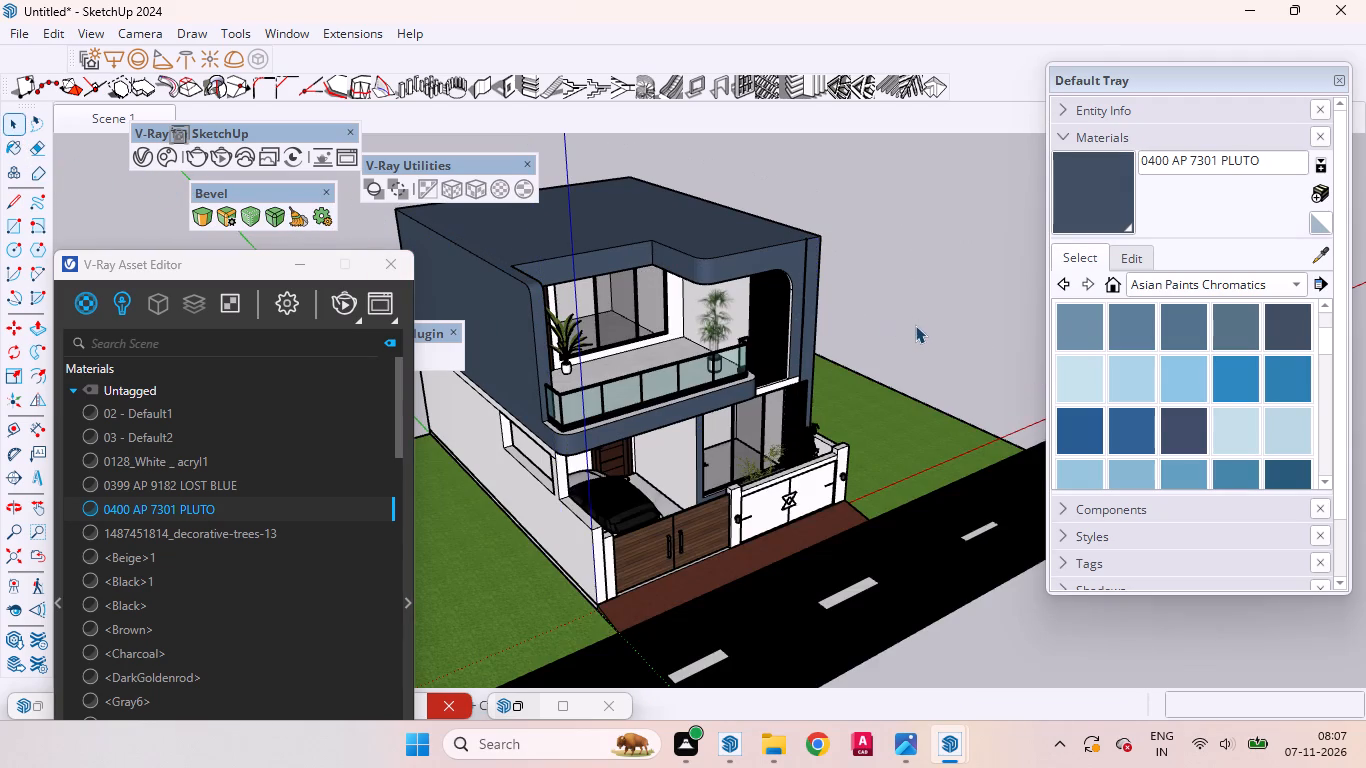
pyautogui.click(915, 325)
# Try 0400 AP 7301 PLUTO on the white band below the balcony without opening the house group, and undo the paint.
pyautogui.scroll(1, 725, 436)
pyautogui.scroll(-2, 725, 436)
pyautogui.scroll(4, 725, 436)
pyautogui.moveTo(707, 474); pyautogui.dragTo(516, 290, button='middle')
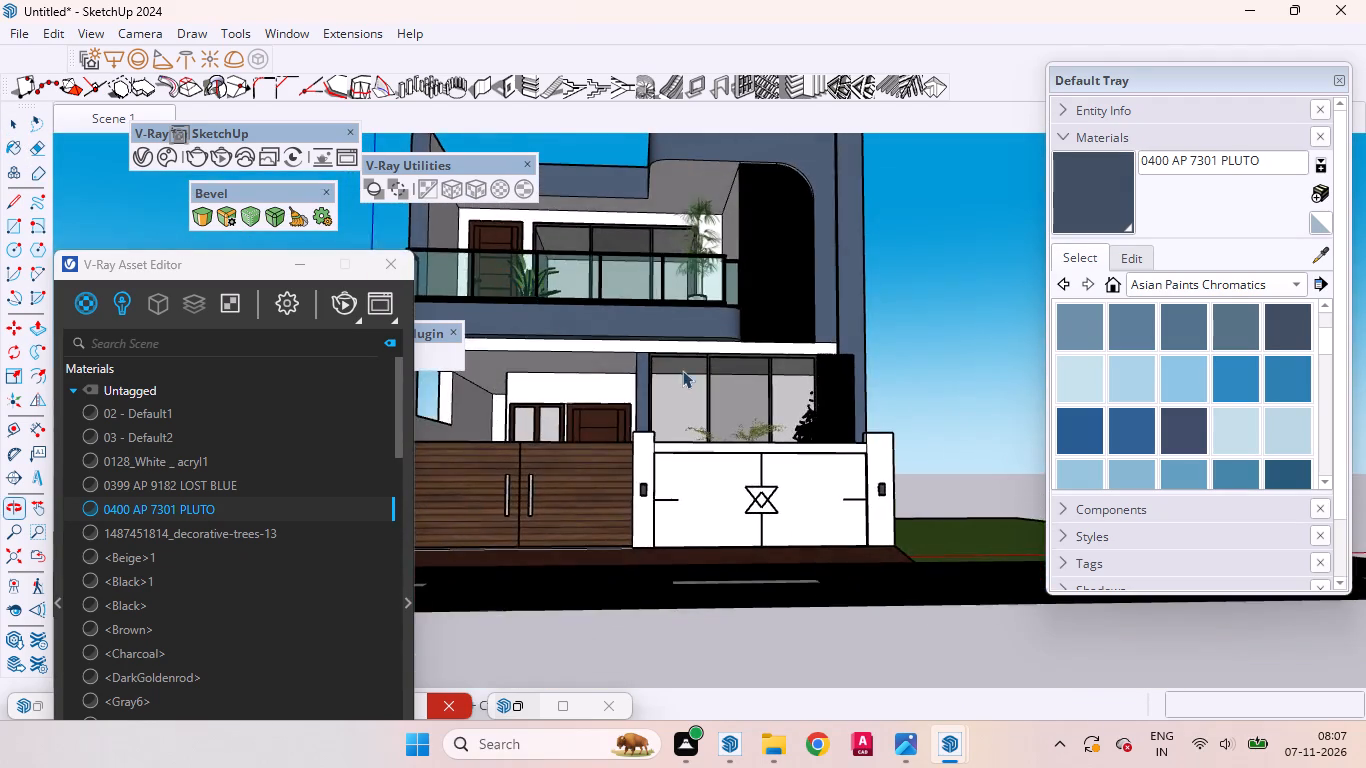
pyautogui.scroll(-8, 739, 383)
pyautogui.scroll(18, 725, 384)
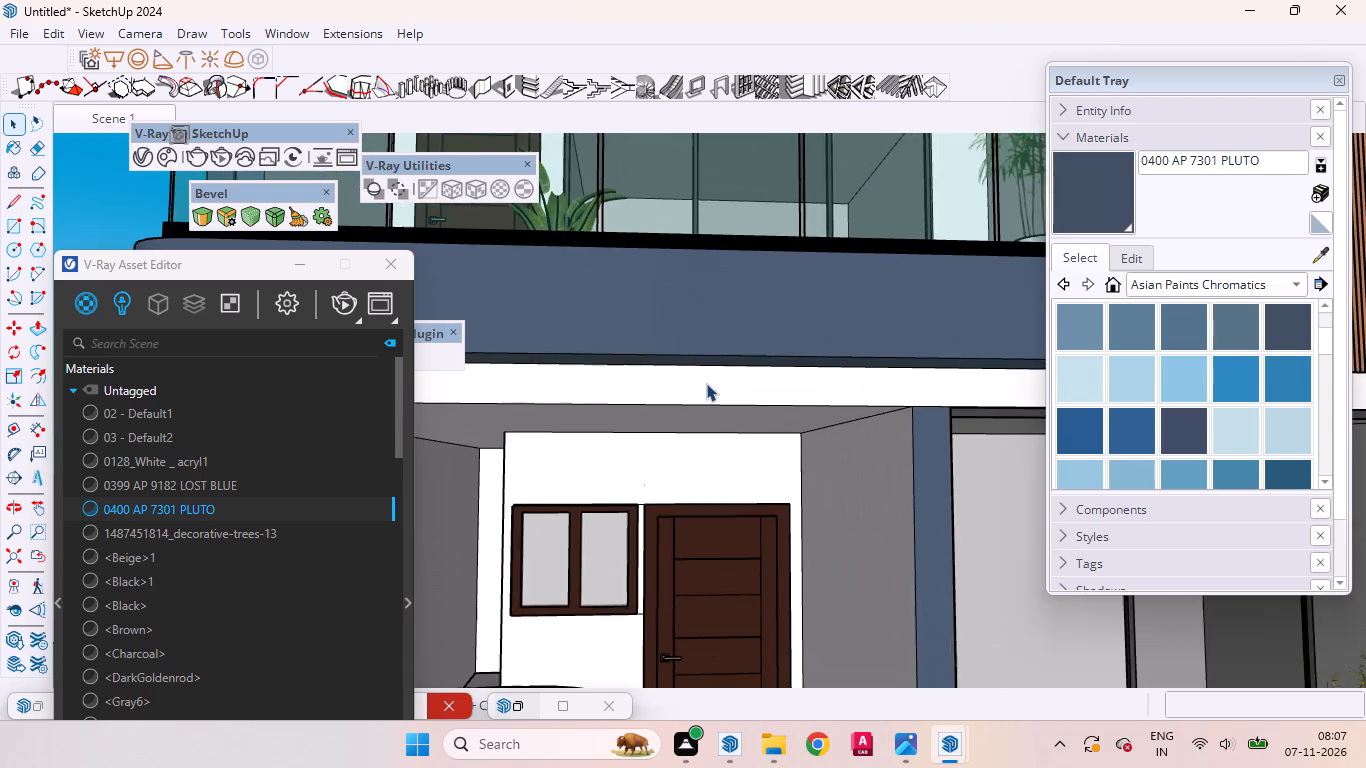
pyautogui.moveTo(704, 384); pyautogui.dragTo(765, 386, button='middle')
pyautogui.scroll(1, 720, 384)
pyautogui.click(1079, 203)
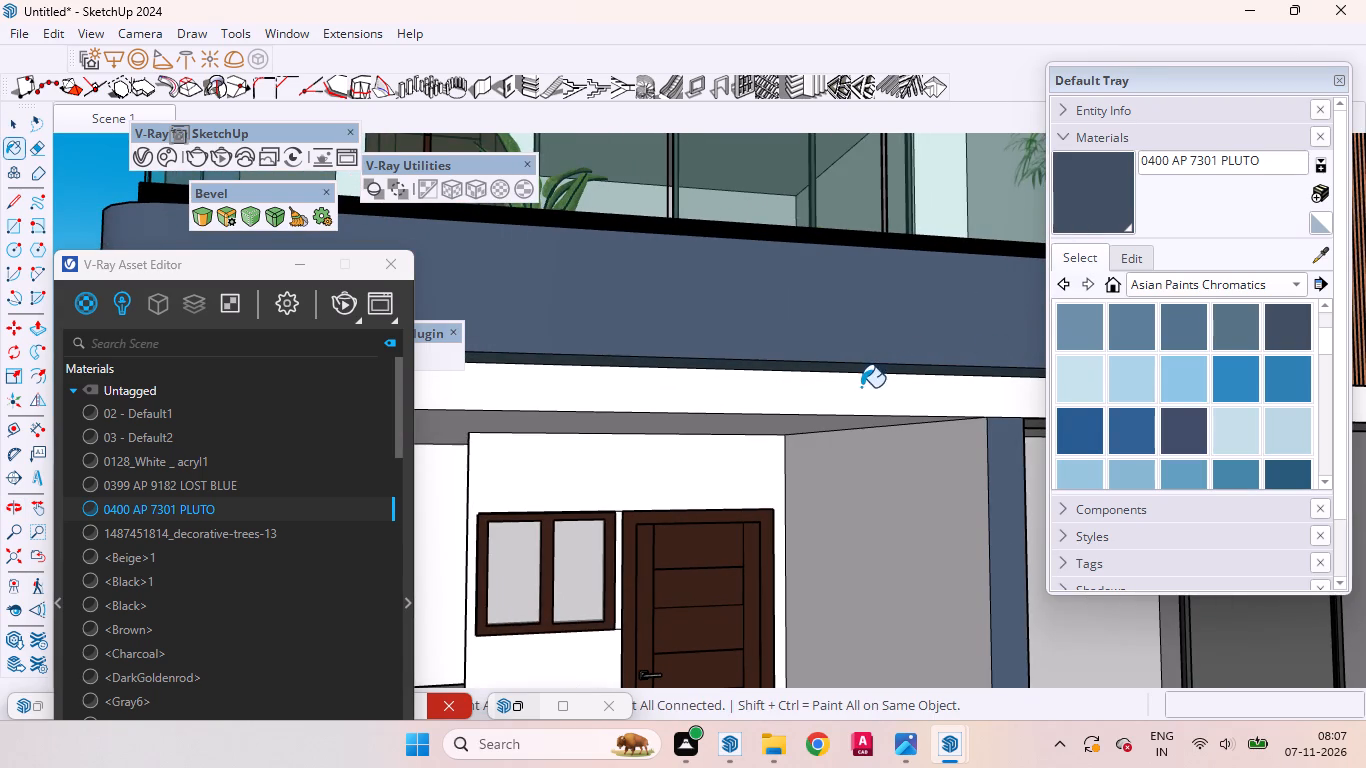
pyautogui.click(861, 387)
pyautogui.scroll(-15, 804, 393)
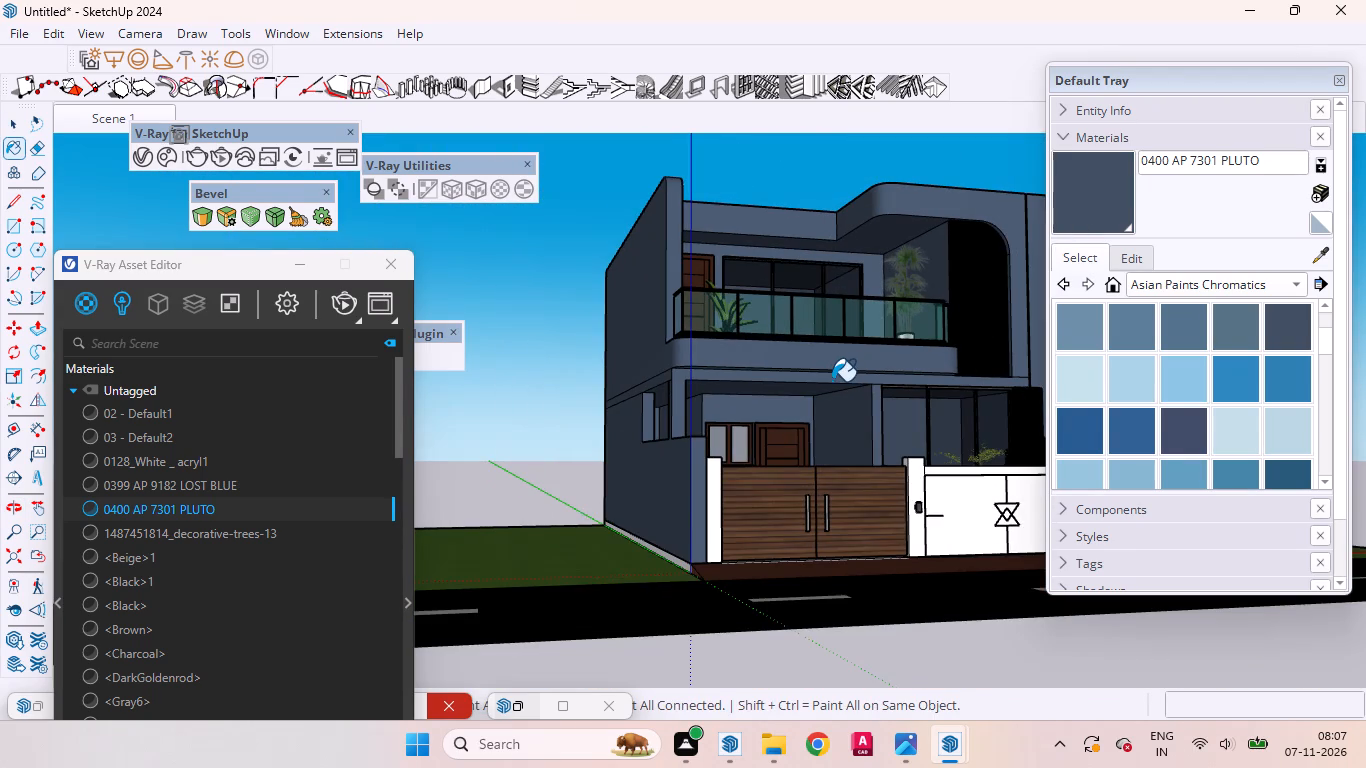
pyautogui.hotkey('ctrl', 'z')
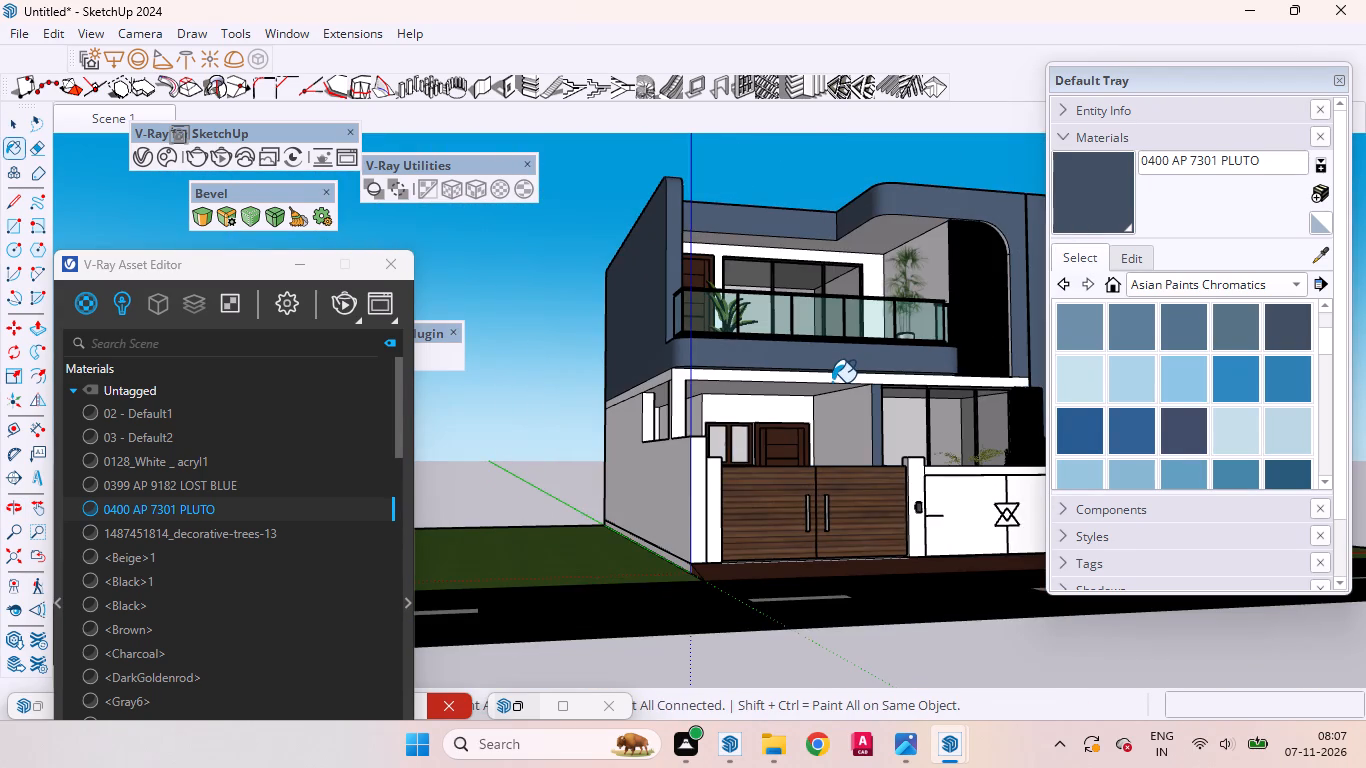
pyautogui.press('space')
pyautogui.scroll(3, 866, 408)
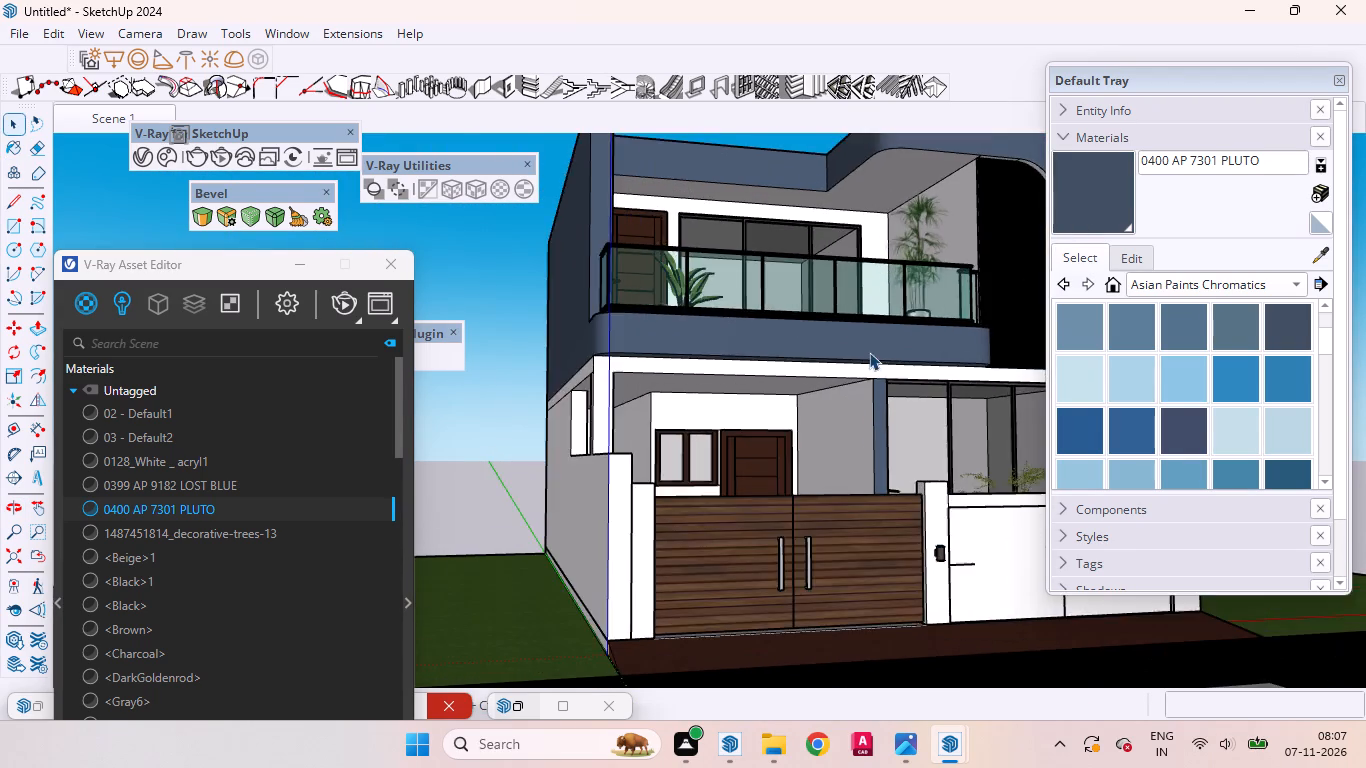
# Open the house group and paint the white band below the balcony fascia with 0400 AP 7301 PLUTO.
pyautogui.scroll(5, 869, 352)
pyautogui.tripleClick(879, 375)
pyautogui.click(854, 373)
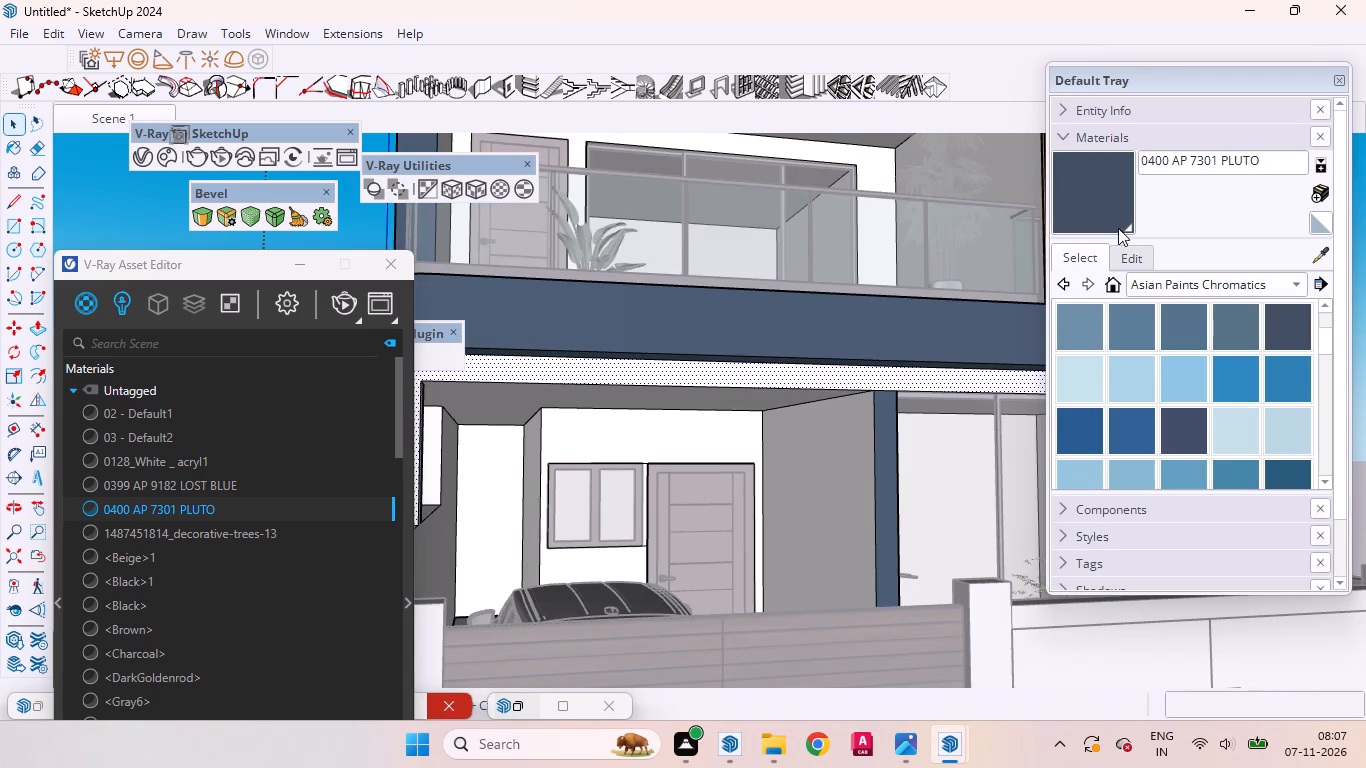
pyautogui.click(1091, 189)
pyautogui.click(889, 386)
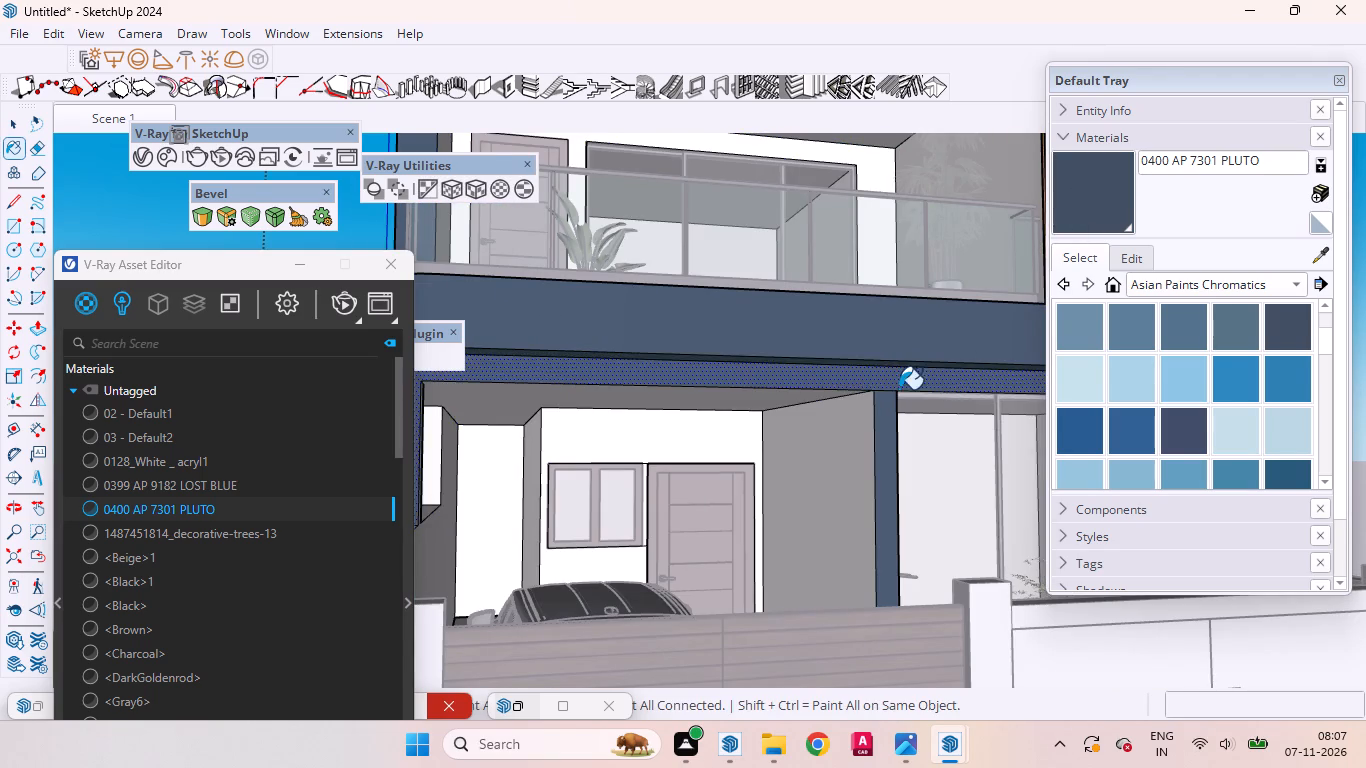
# Paint the ground-floor left side wall and the strip above its opening with 0400 AP 7301 PLUTO, and leave the house group.
pyautogui.scroll(-9, 884, 402)
pyautogui.scroll(2, 893, 270)
pyautogui.scroll(-1, 894, 268)
pyautogui.scroll(3, 655, 406)
pyautogui.moveTo(652, 415); pyautogui.dragTo(965, 456, button='middle')
pyautogui.scroll(4, 759, 390)
pyautogui.click(759, 391)
pyautogui.click(746, 346)
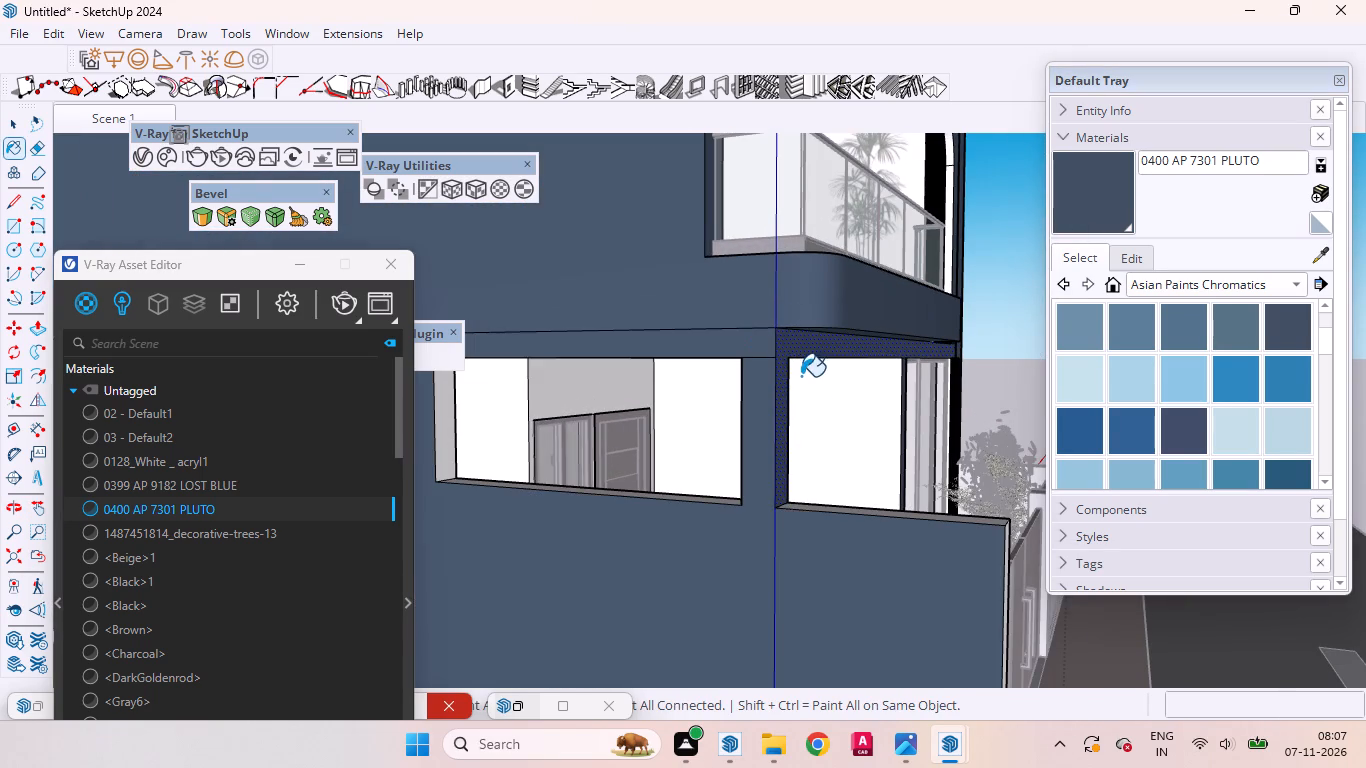
pyautogui.scroll(-4, 802, 376)
pyautogui.moveTo(890, 412); pyautogui.dragTo(531, 438, button='middle')
pyautogui.scroll(-2, 736, 396)
pyautogui.scroll(2, 740, 394)
pyautogui.scroll(-3, 741, 394)
pyautogui.moveTo(617, 465); pyautogui.dragTo(541, 401, button='middle')
pyautogui.scroll(5, 614, 380)
pyautogui.scroll(-1, 614, 380)
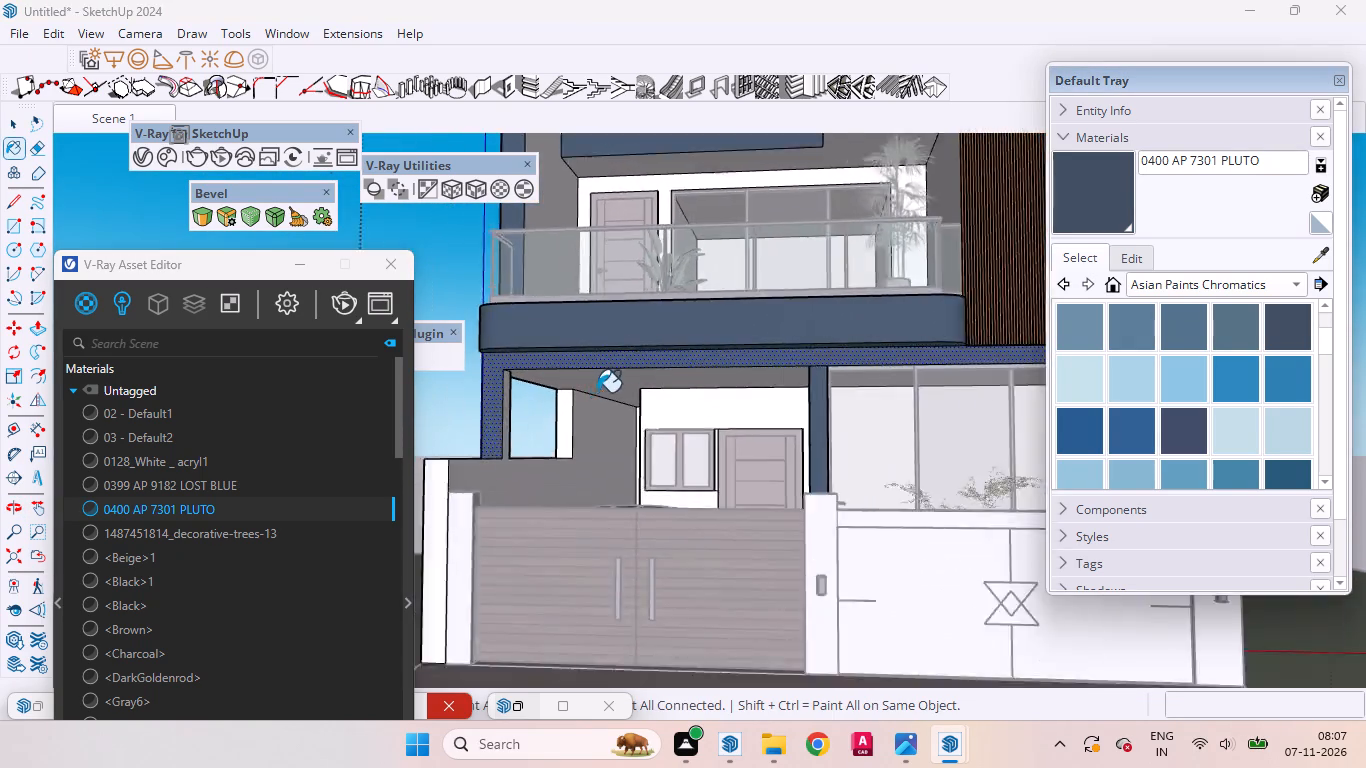
pyautogui.scroll(3, 591, 397)
pyautogui.scroll(-3, 672, 406)
pyautogui.scroll(1, 682, 403)
pyautogui.scroll(-6, 686, 401)
pyautogui.scroll(4, 576, 476)
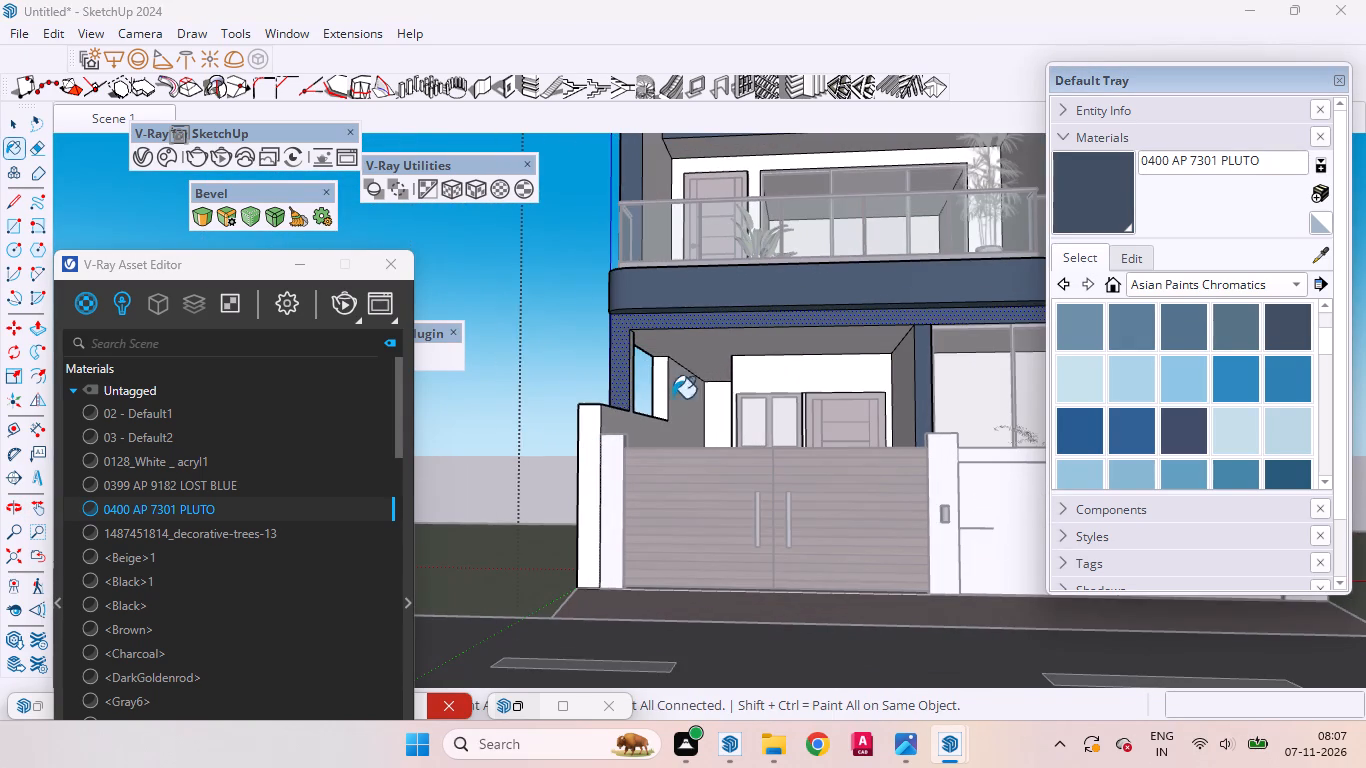
pyautogui.click(18, 131)
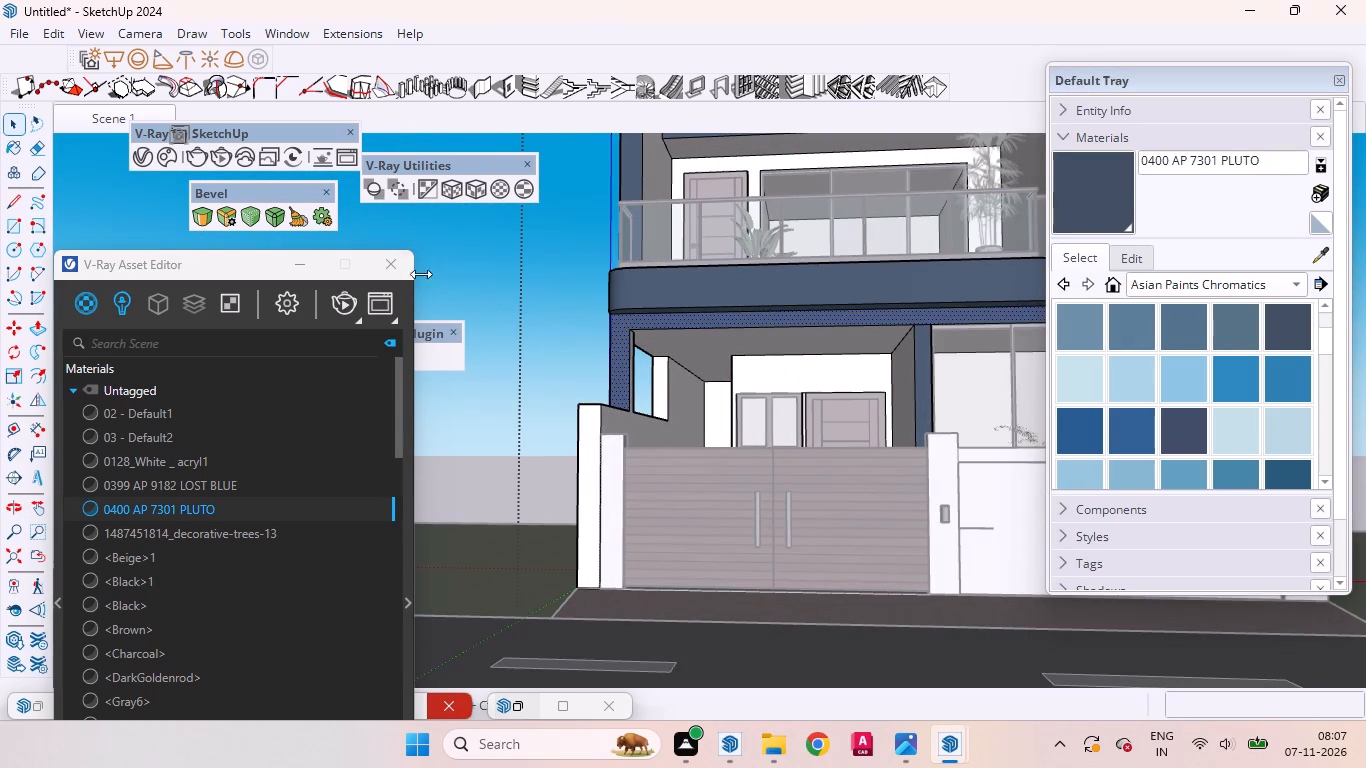
pyautogui.scroll(-9, 504, 296)
pyautogui.doubleClick(857, 551)
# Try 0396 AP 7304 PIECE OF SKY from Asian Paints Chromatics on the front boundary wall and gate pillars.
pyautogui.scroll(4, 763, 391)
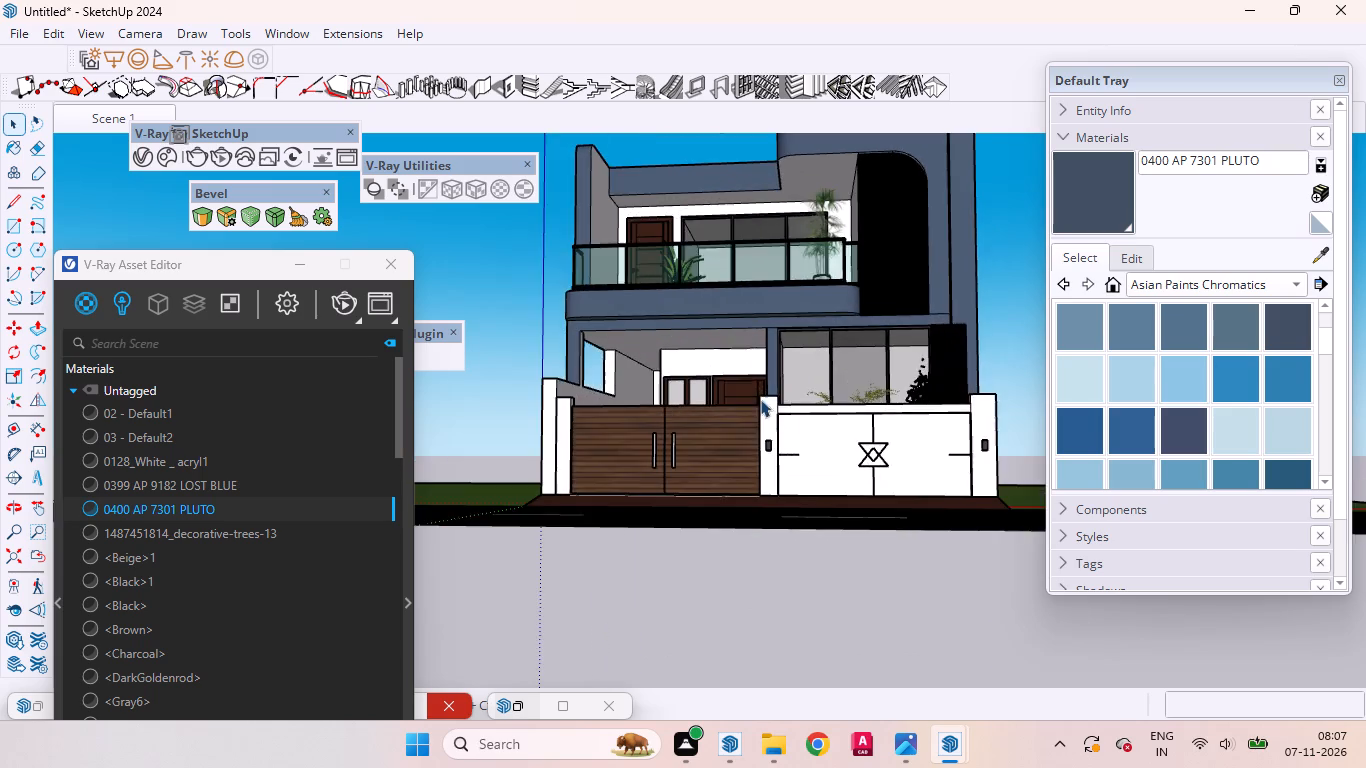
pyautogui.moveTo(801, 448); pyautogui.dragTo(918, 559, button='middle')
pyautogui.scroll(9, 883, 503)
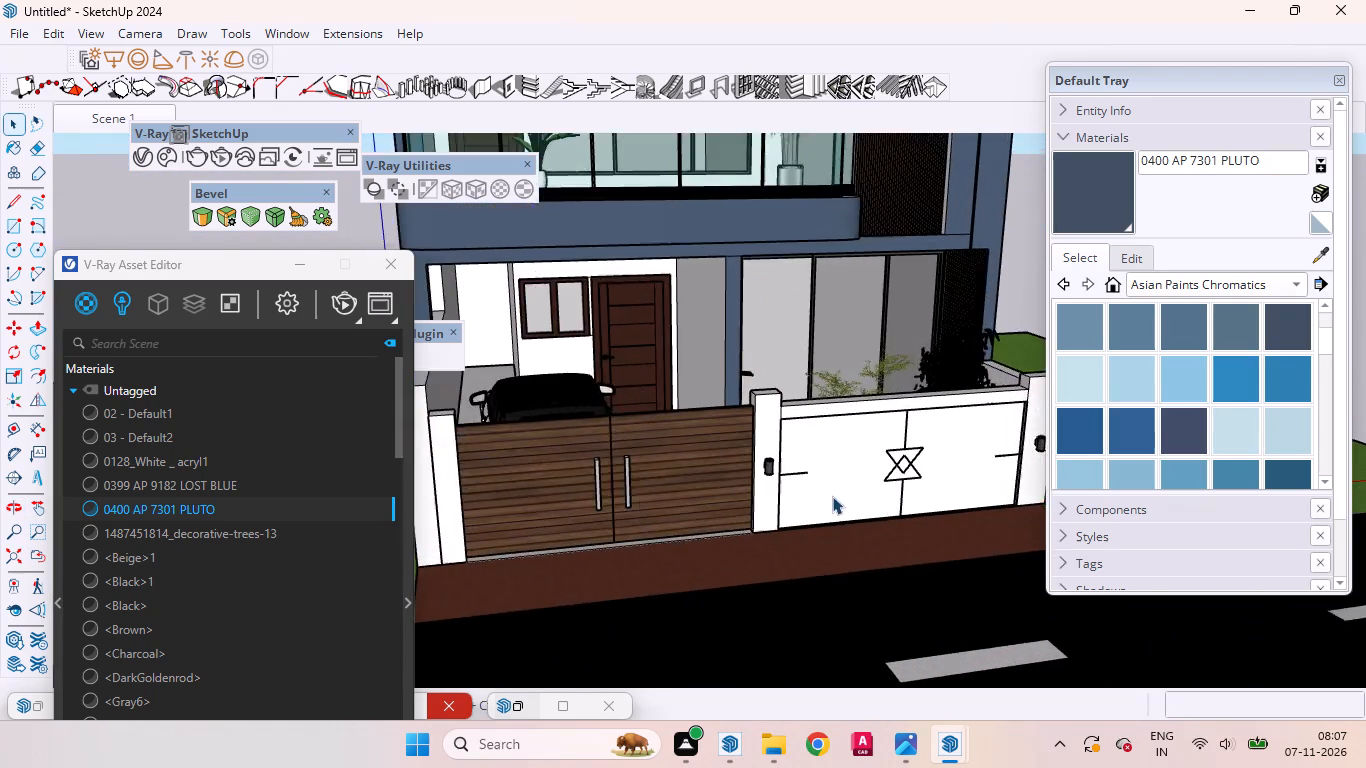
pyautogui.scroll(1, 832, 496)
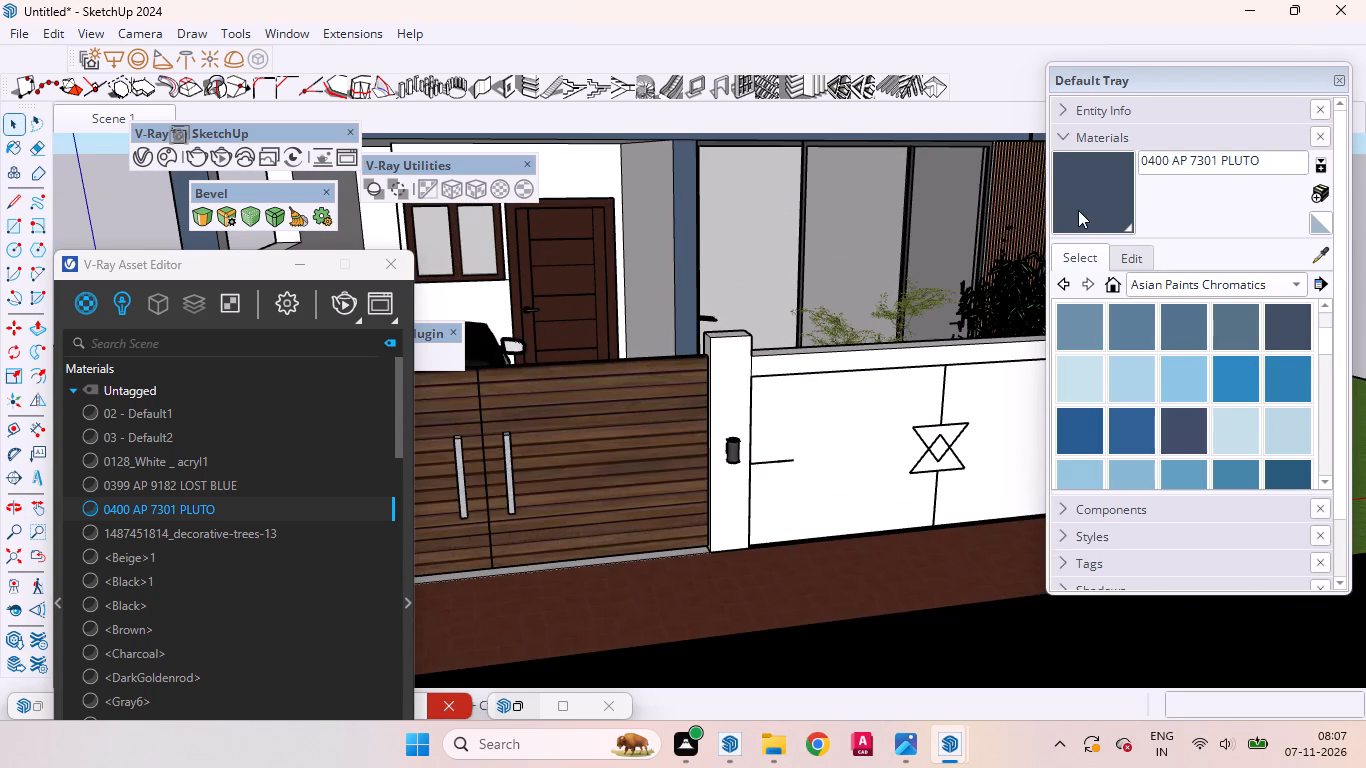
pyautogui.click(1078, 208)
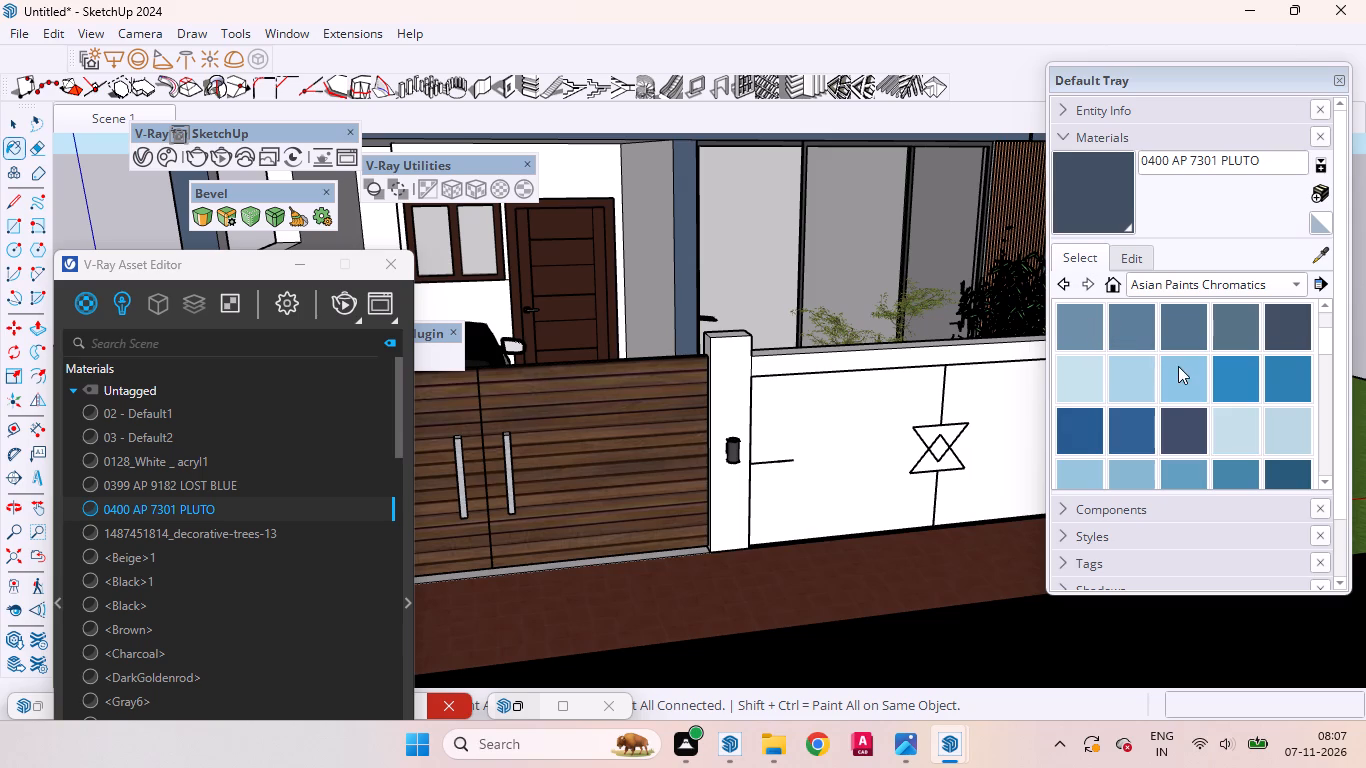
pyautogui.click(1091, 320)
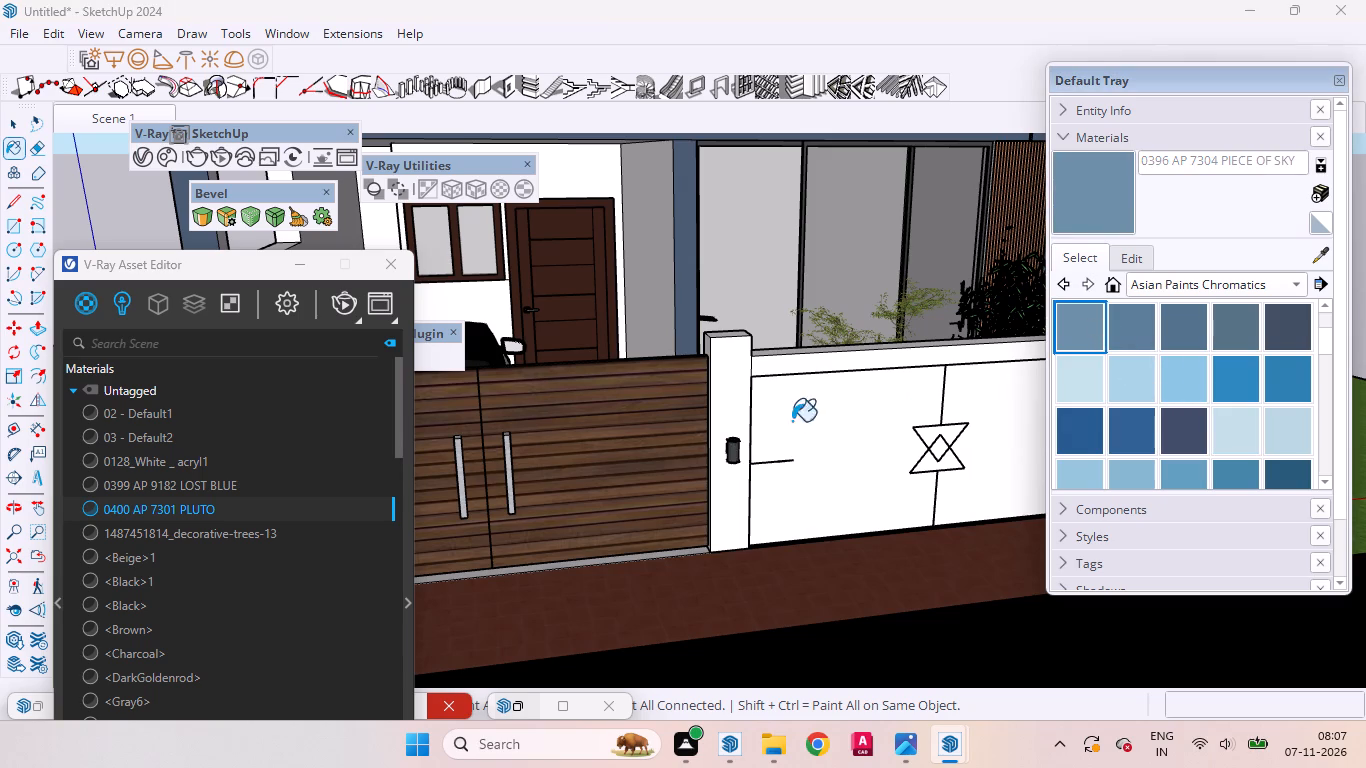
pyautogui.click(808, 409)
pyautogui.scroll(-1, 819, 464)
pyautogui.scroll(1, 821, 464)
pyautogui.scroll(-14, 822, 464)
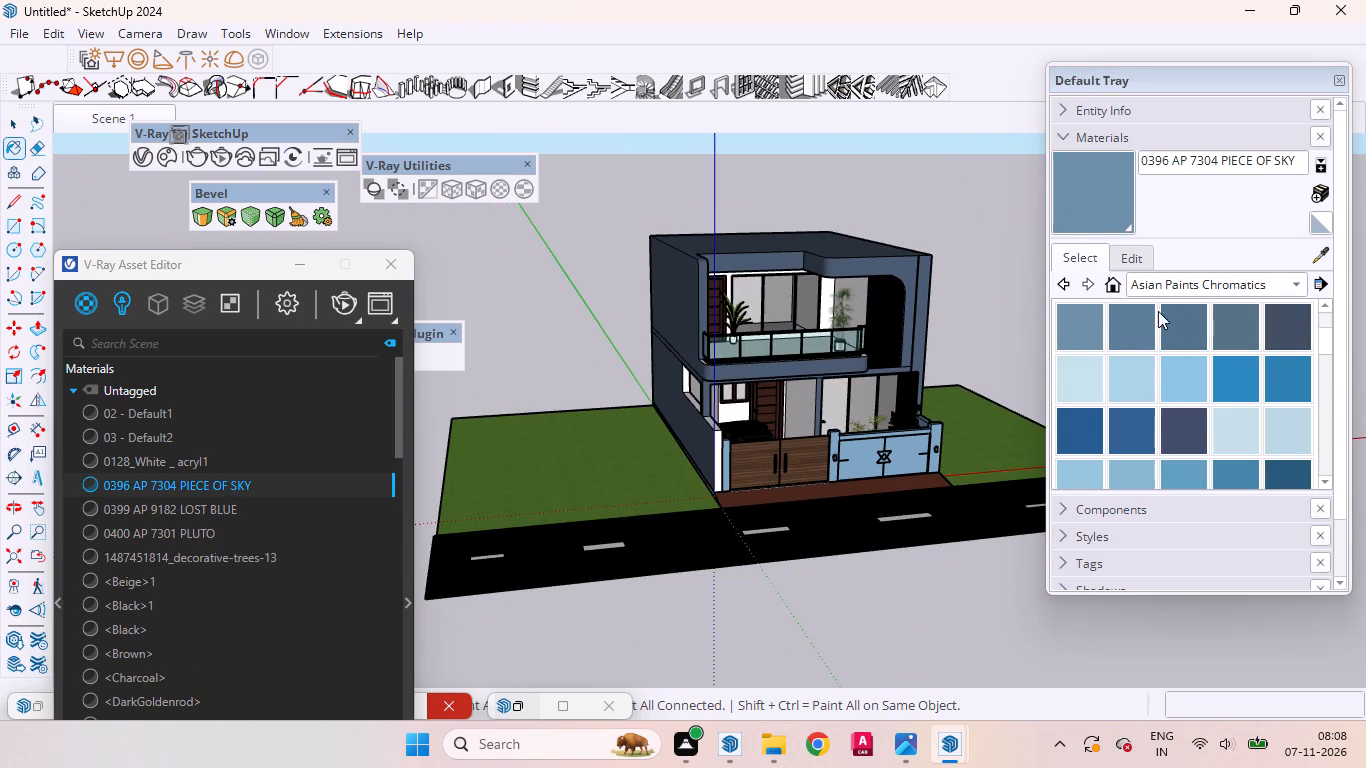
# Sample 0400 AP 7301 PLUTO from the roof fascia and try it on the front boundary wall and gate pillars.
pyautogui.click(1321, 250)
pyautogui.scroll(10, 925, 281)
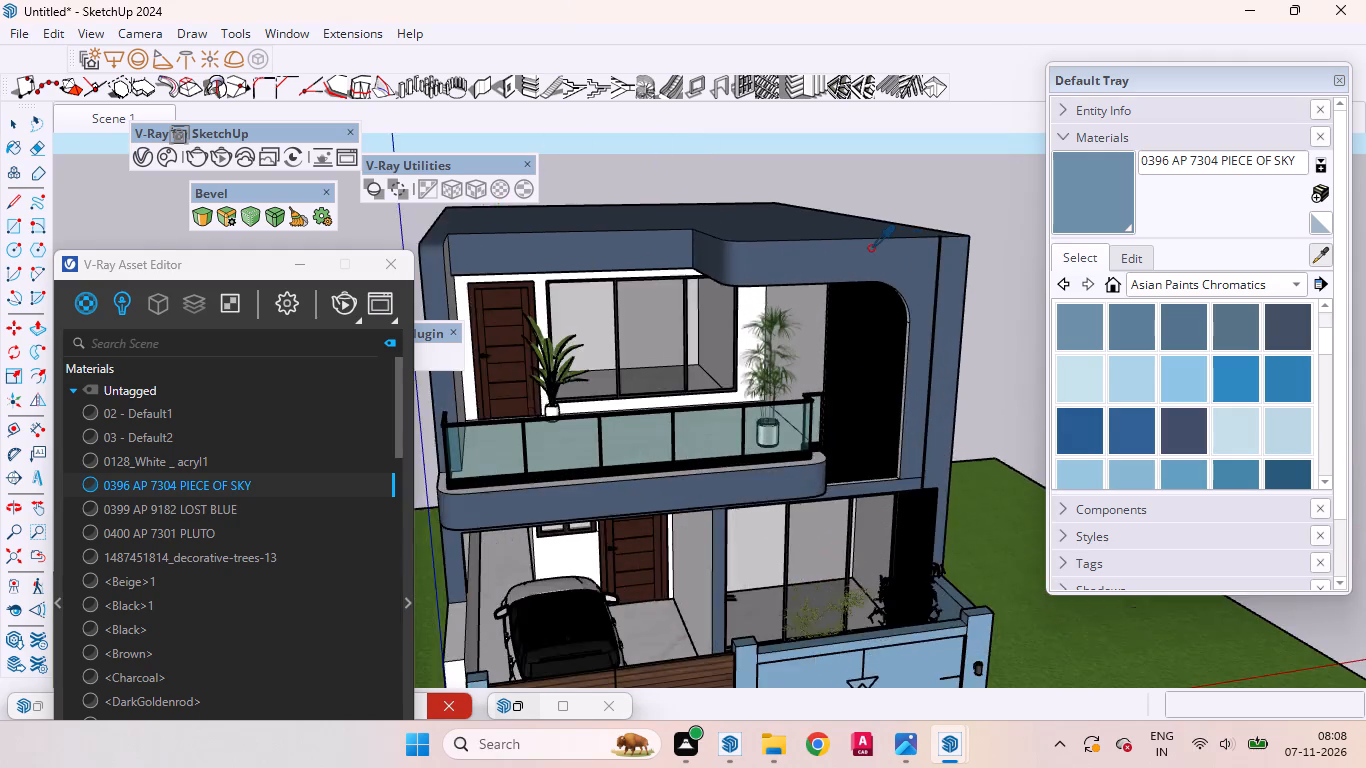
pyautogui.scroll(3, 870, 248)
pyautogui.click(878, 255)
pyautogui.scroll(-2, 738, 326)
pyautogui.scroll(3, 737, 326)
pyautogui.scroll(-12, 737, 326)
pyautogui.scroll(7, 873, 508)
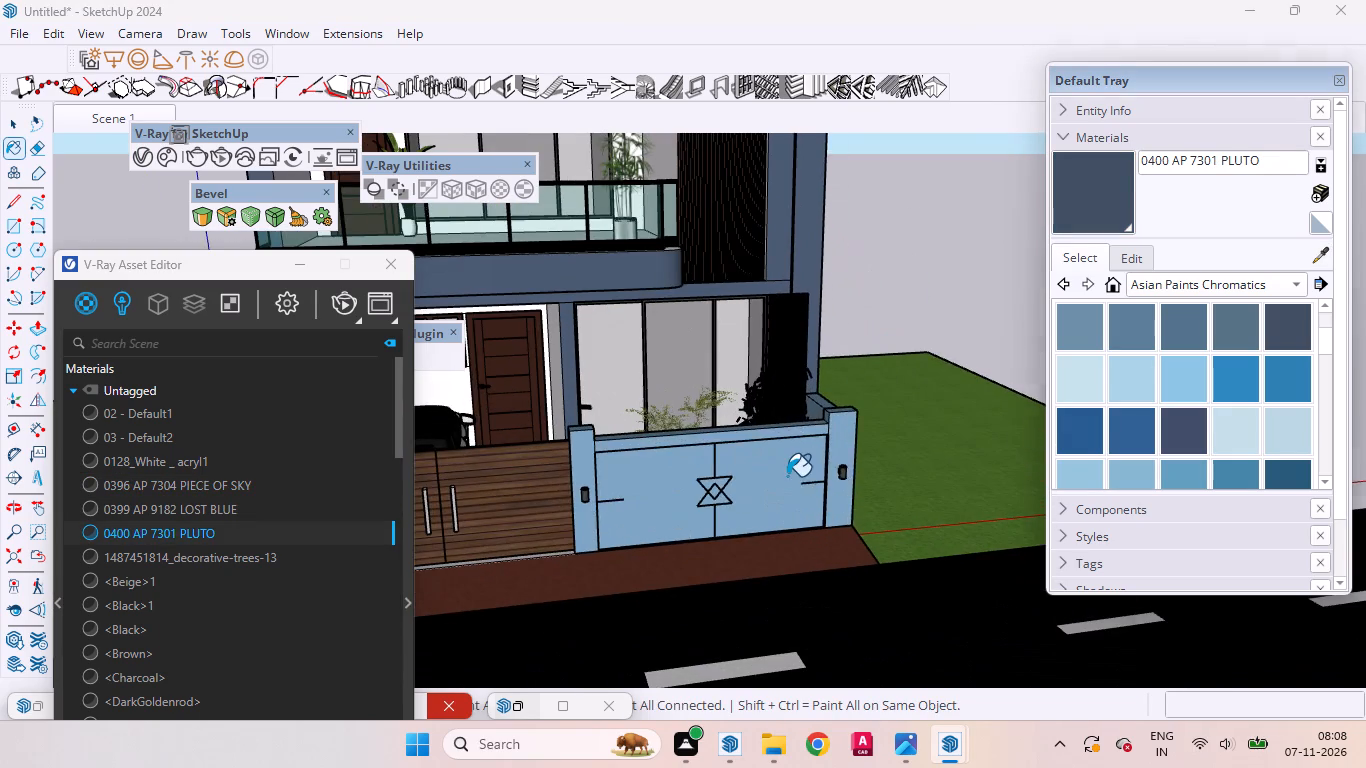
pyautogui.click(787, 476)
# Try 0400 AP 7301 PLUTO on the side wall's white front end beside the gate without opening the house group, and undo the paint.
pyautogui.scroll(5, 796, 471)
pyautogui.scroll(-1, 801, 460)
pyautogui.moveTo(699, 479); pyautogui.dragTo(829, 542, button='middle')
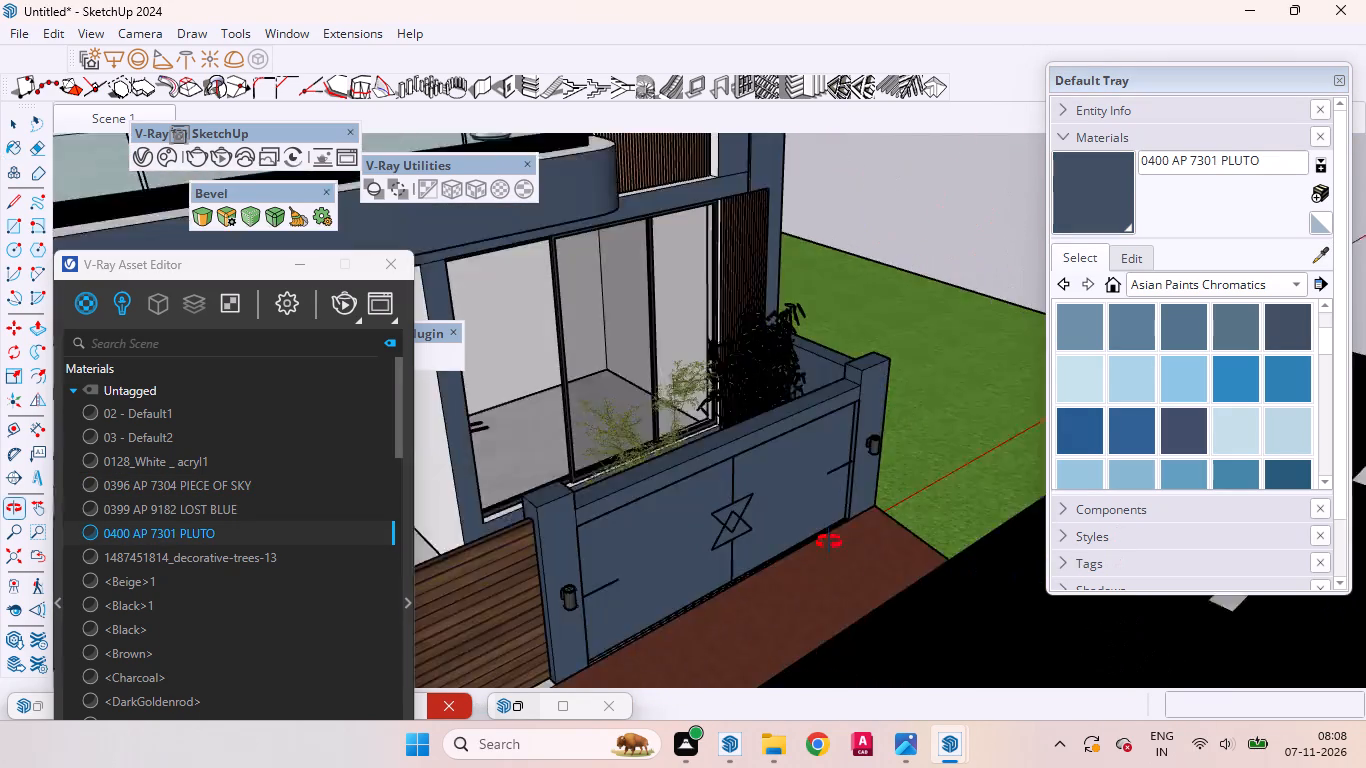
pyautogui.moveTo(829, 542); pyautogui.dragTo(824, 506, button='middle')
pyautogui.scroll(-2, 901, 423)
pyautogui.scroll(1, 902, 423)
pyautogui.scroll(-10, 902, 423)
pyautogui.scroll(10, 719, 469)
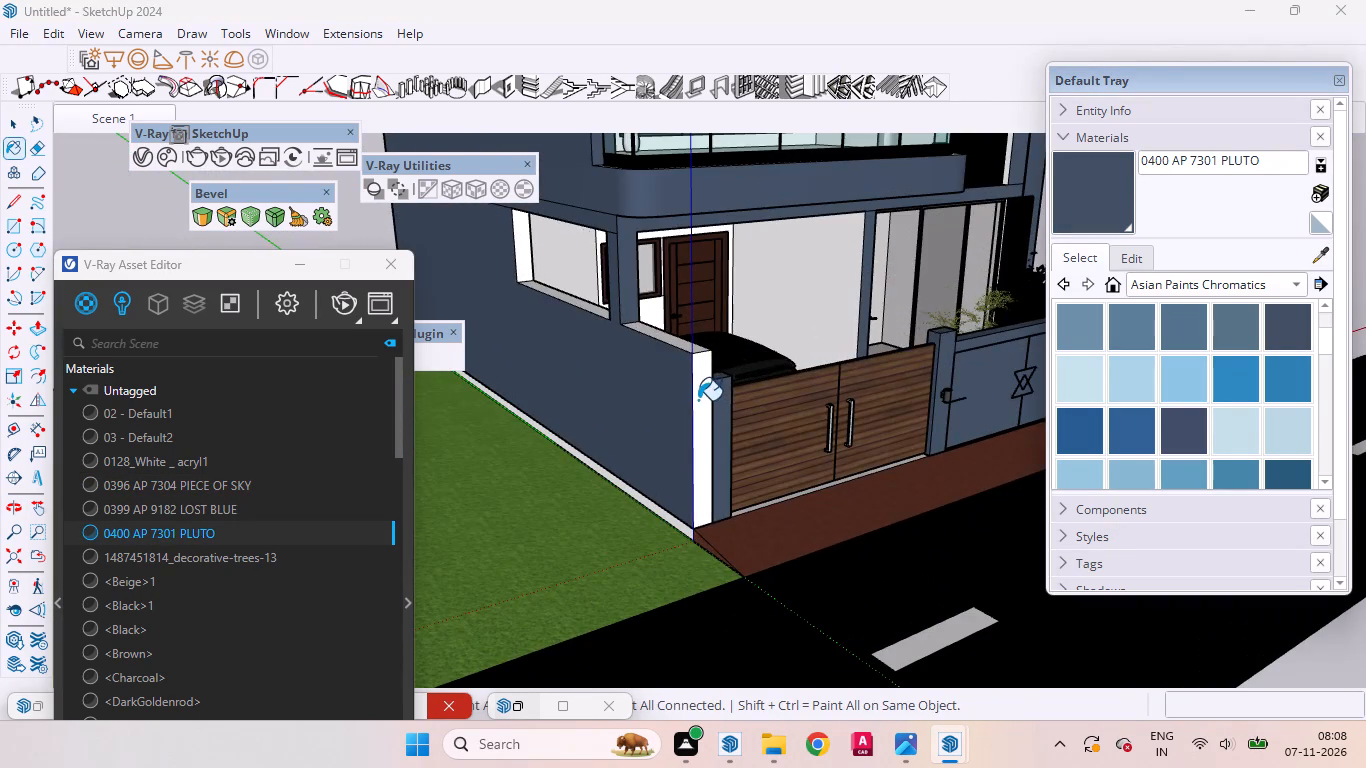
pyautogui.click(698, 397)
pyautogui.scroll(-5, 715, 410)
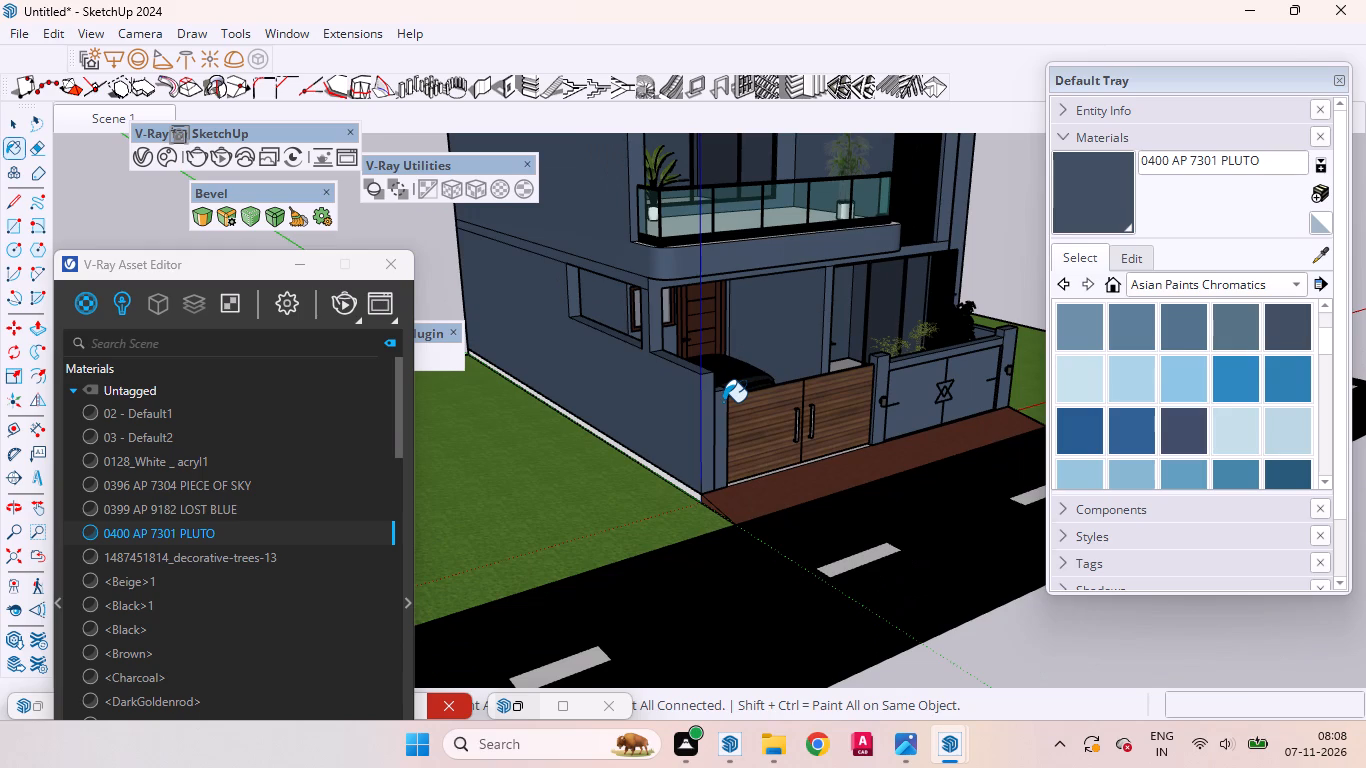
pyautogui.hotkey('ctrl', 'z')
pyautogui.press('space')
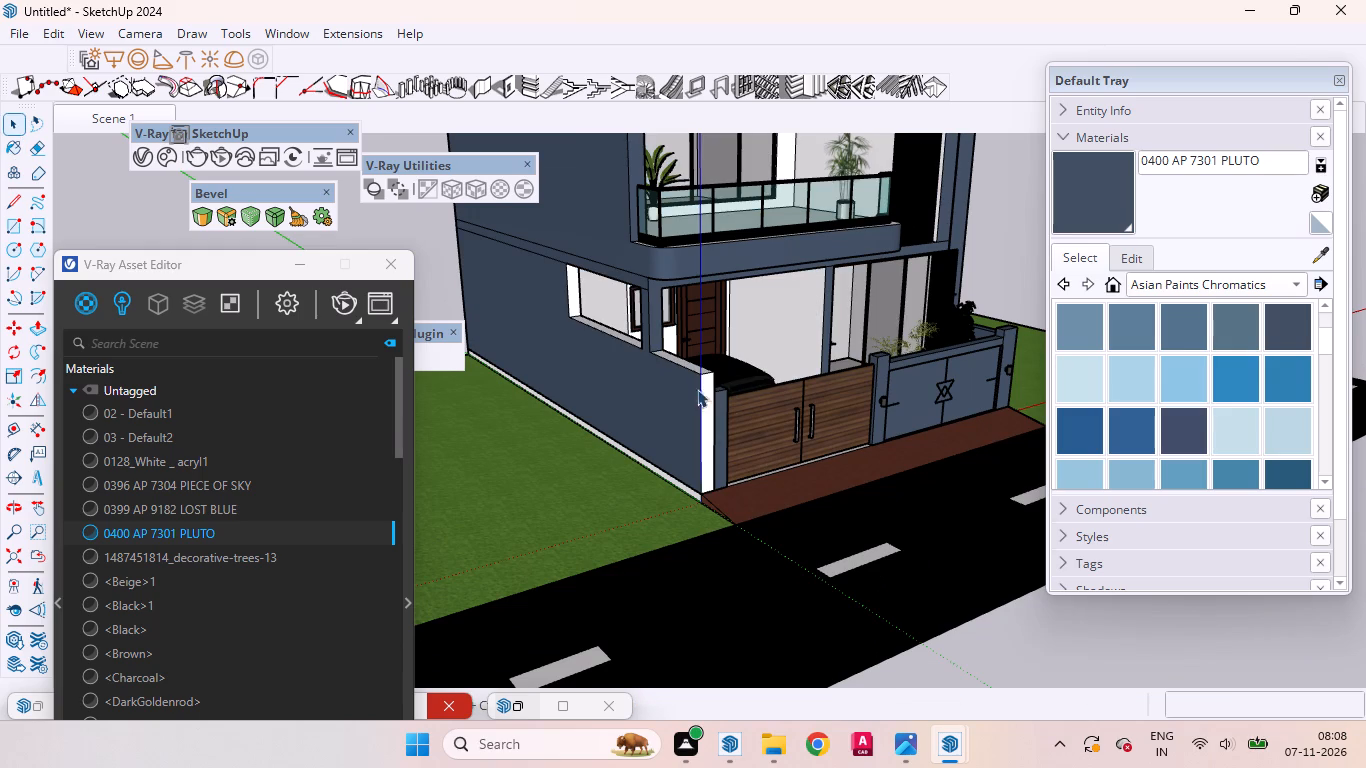
# Sample the marble Material5 from the car porch floor and paint the front boundary wall and gate pillars with it.
pyautogui.scroll(-4, 655, 402)
pyautogui.moveTo(939, 427); pyautogui.dragTo(814, 564, button='middle')
pyautogui.scroll(9, 827, 476)
pyautogui.click(1314, 259)
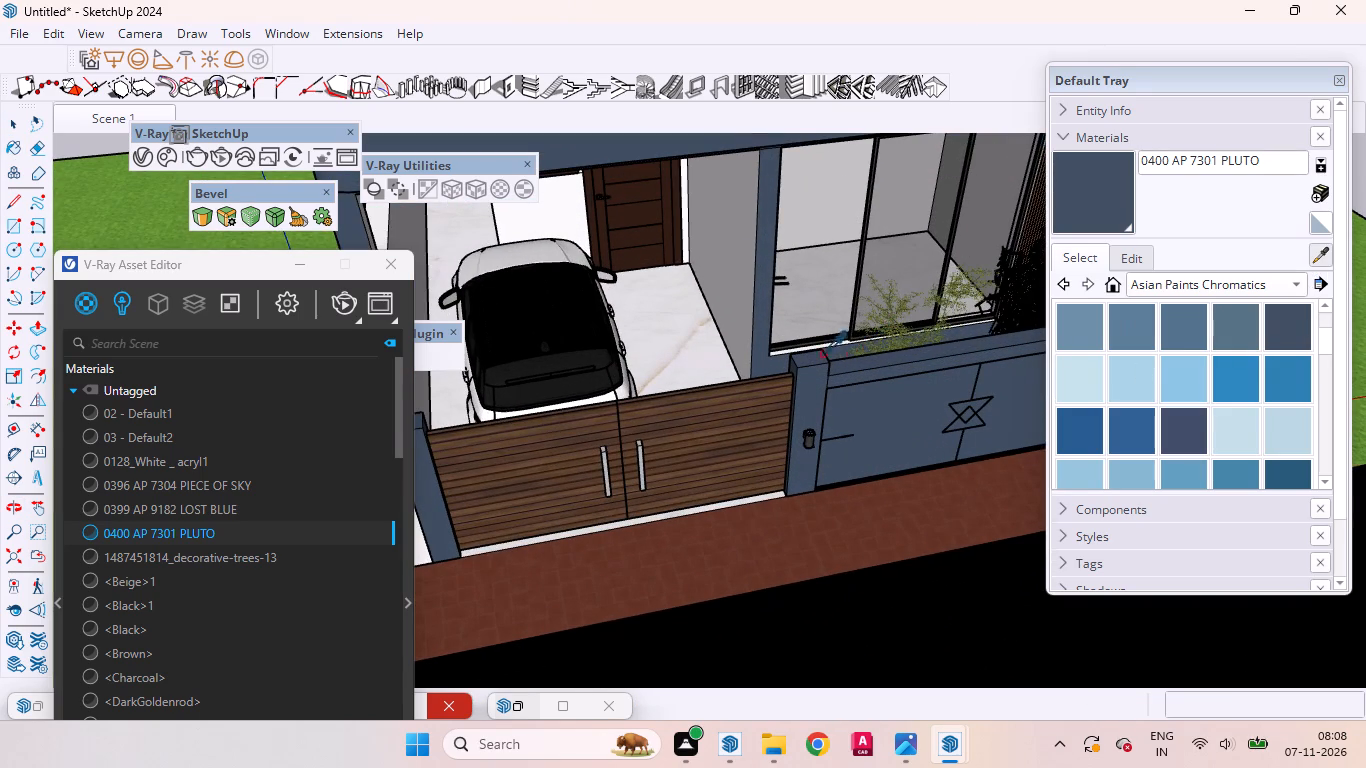
pyautogui.click(686, 368)
pyautogui.scroll(6, 770, 377)
pyautogui.scroll(-5, 598, 304)
pyautogui.scroll(1, 592, 298)
pyautogui.scroll(-5, 592, 298)
pyautogui.scroll(2, 772, 350)
pyautogui.scroll(-1, 772, 350)
pyautogui.scroll(1, 772, 350)
pyautogui.scroll(-1, 771, 349)
pyautogui.click(709, 345)
# Examine the marble finish on the boundary wall and gate pillars from the front, above and up close.
pyautogui.scroll(9, 712, 337)
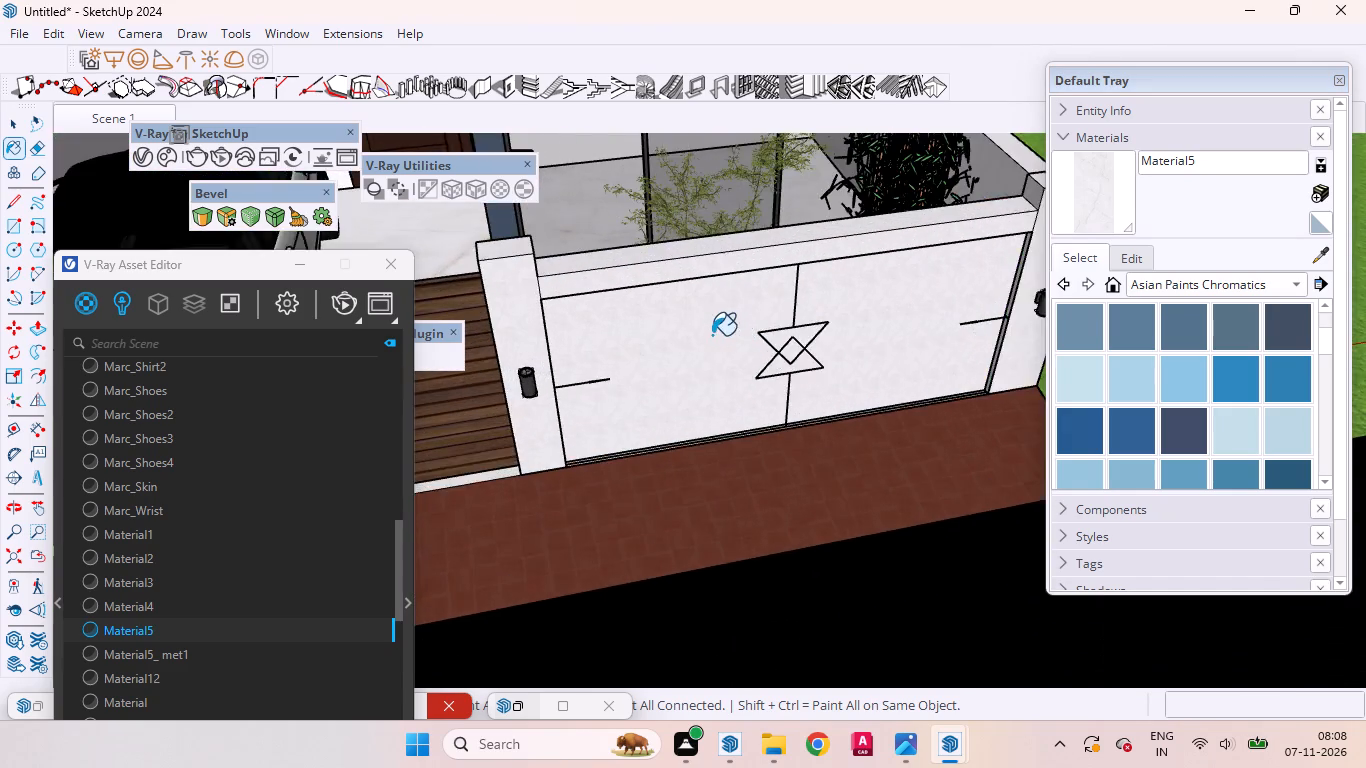
pyautogui.scroll(-14, 799, 305)
pyautogui.moveTo(671, 351); pyautogui.dragTo(581, 224, button='middle')
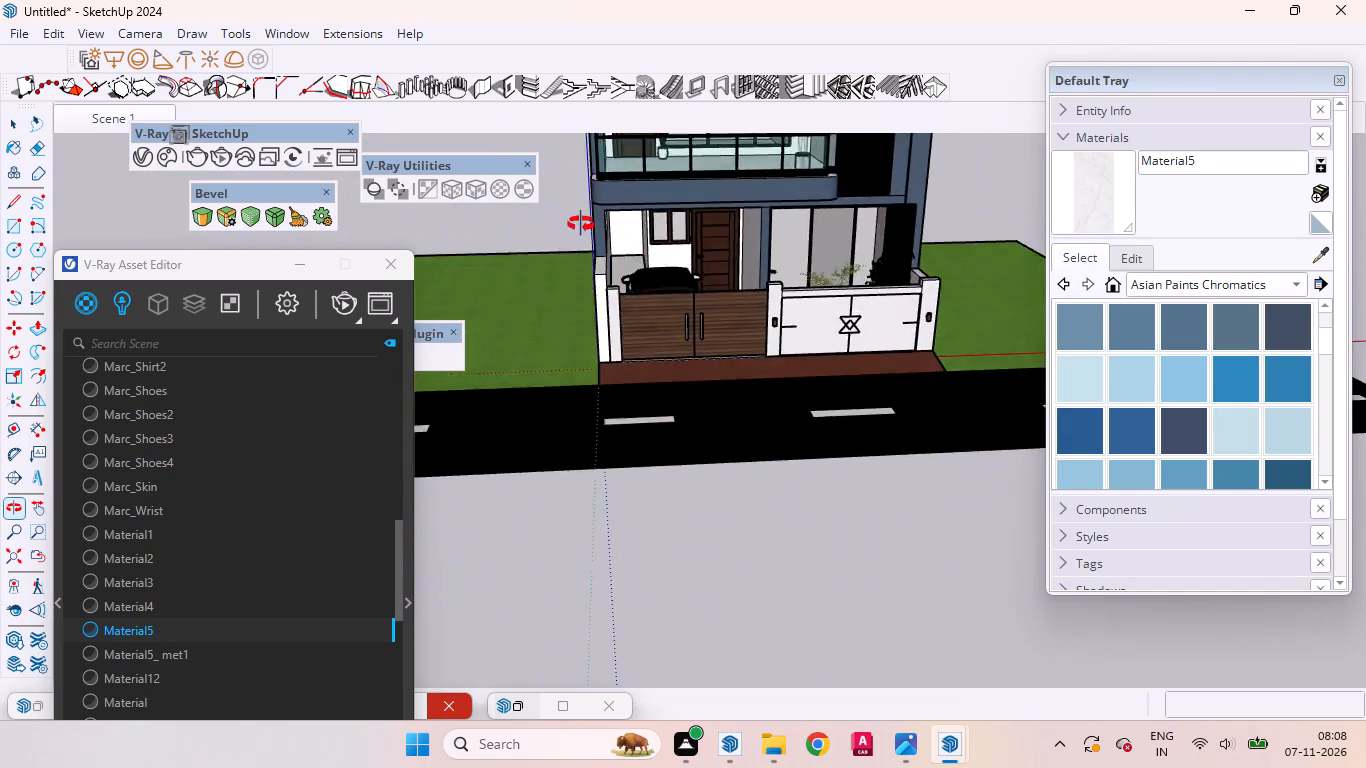
pyautogui.moveTo(581, 224); pyautogui.dragTo(554, 215, button='middle')
pyautogui.scroll(7, 864, 308)
pyautogui.scroll(-1, 786, 413)
pyautogui.scroll(1, 785, 415)
pyautogui.scroll(-12, 785, 415)
pyautogui.moveTo(888, 383); pyautogui.dragTo(881, 385, button='middle')
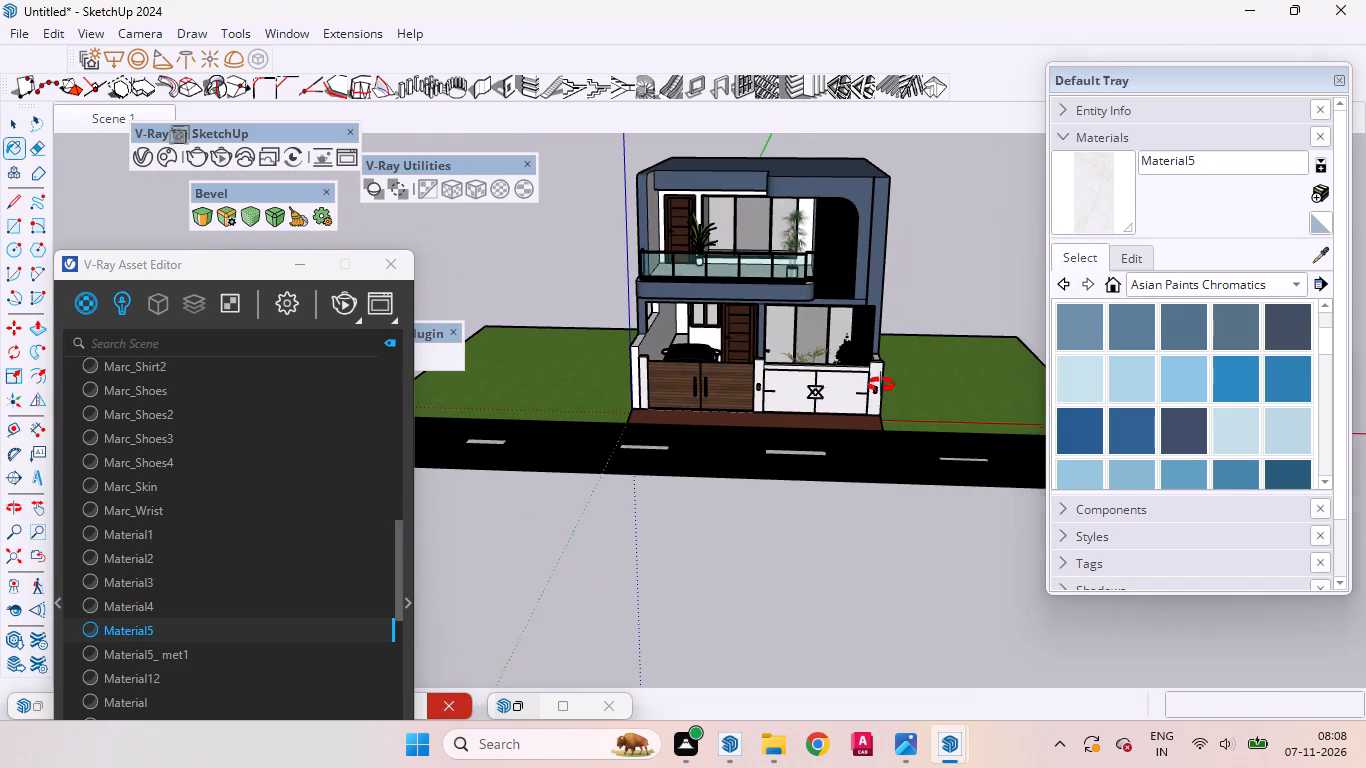
pyautogui.moveTo(881, 385); pyautogui.dragTo(893, 584, button='middle')
pyautogui.scroll(1, 843, 435)
pyautogui.scroll(-1, 843, 435)
pyautogui.scroll(4, 843, 435)
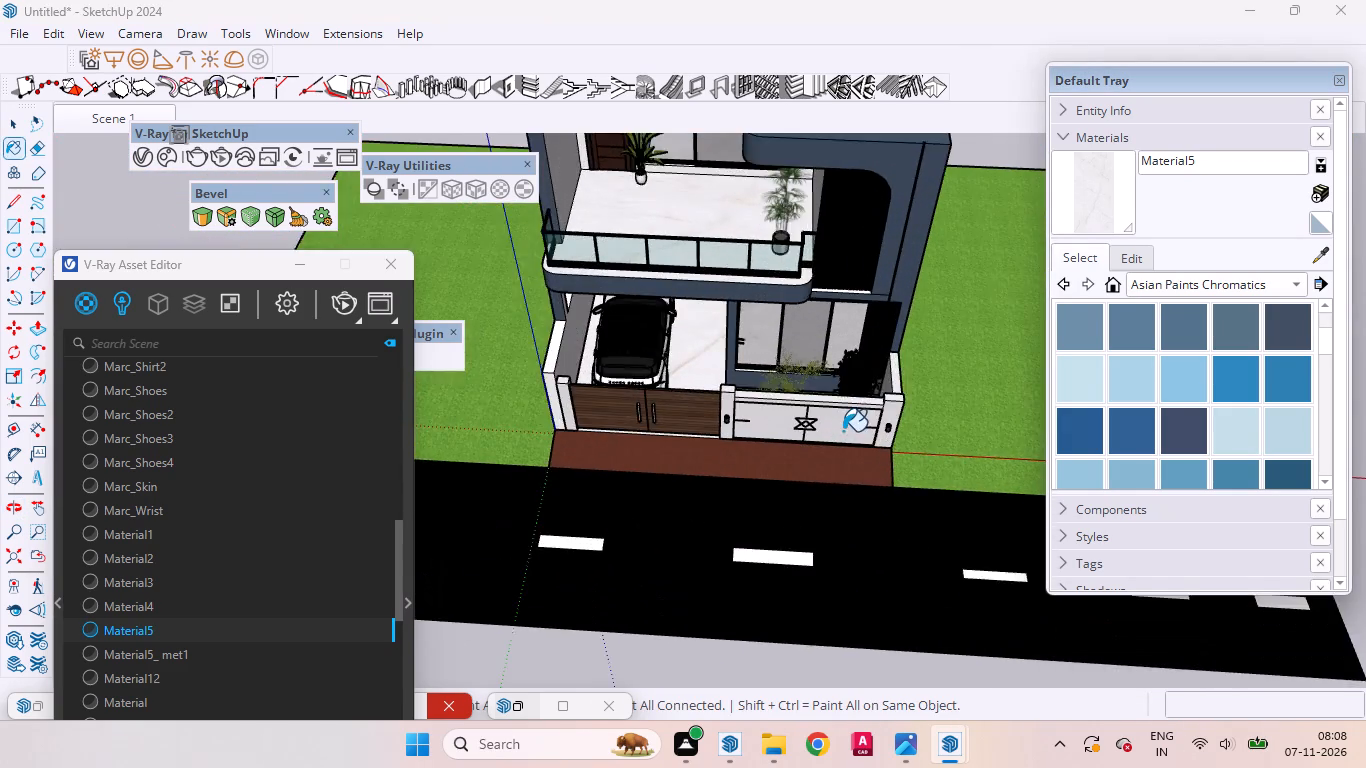
pyautogui.scroll(3, 843, 431)
pyautogui.moveTo(826, 428); pyautogui.dragTo(1064, 449, button='middle')
pyautogui.scroll(14, 839, 337)
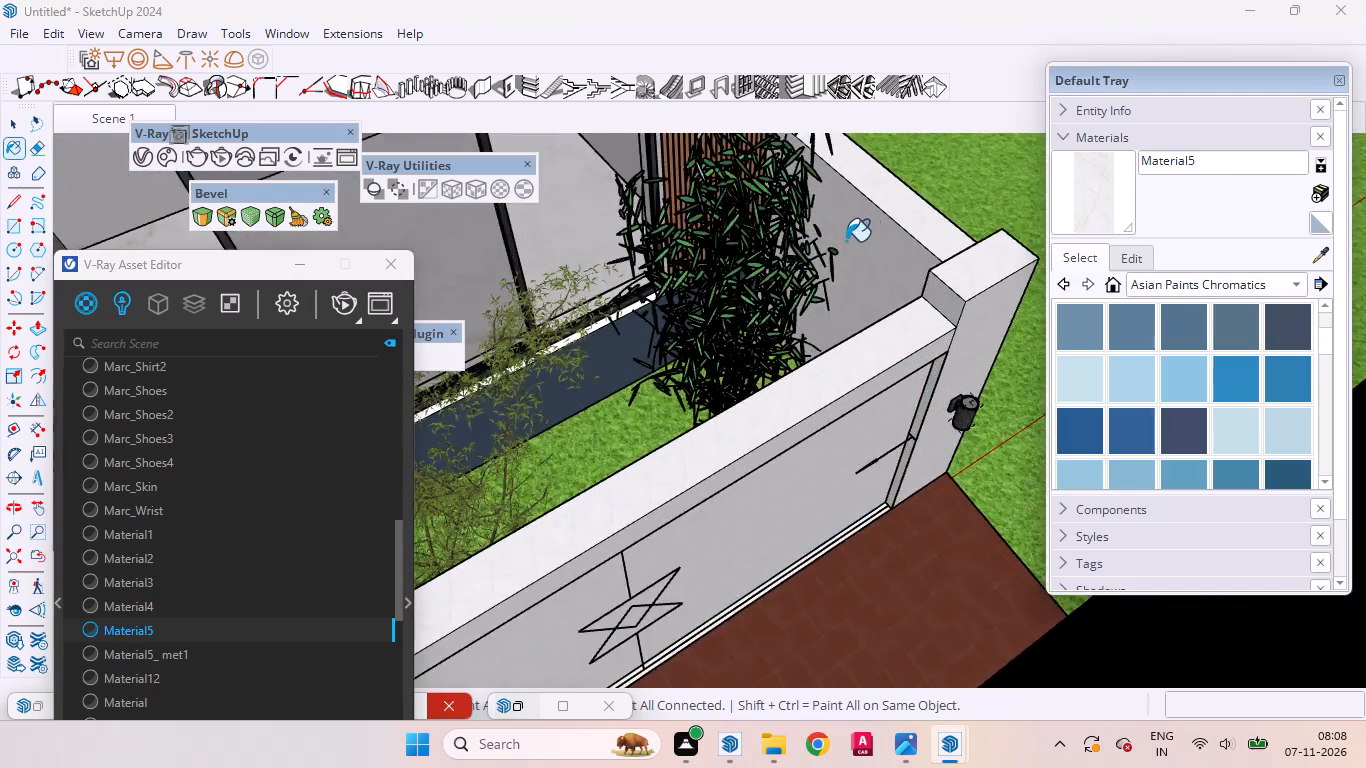
pyautogui.scroll(8, 846, 241)
pyautogui.scroll(-20, 897, 243)
pyautogui.scroll(-2, 897, 243)
pyautogui.scroll(1, 986, 276)
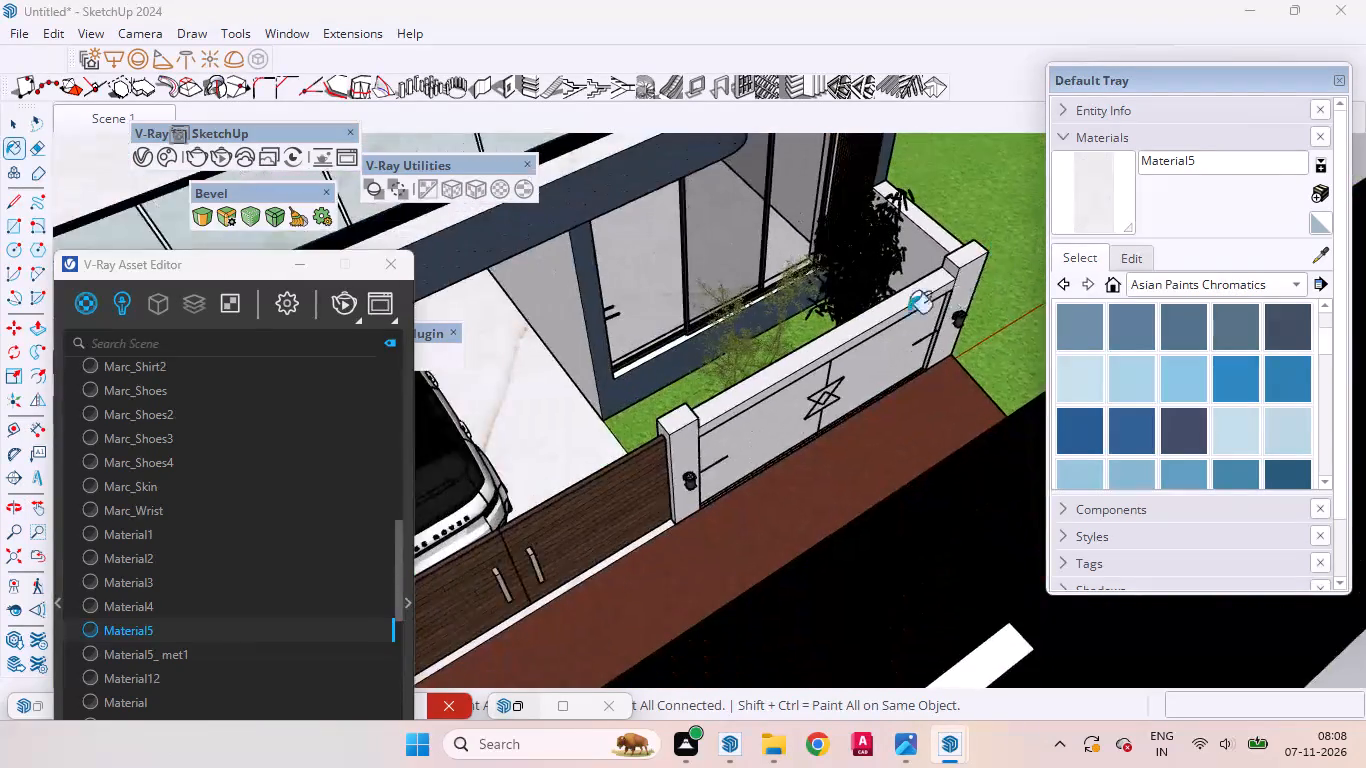
pyautogui.scroll(-6, 873, 315)
# Open the boundary wall group and apply V-Ray's bounding-box-scaled texture projection to the left gate pillar's front and top faces.
pyautogui.click(14, 119)
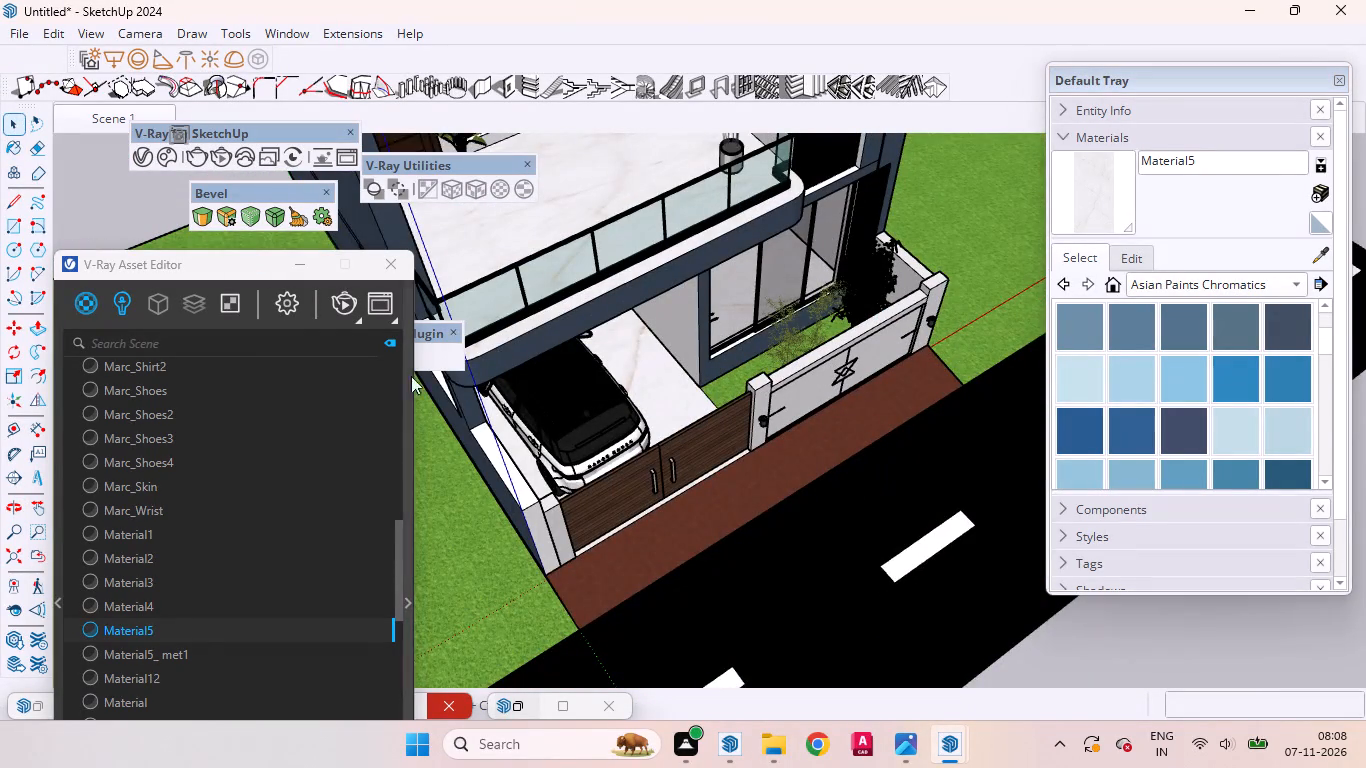
pyautogui.scroll(6, 412, 380)
pyautogui.scroll(-1, 700, 529)
pyautogui.scroll(6, 700, 529)
pyautogui.scroll(-6, 592, 523)
pyautogui.moveTo(558, 511); pyautogui.dragTo(488, 413, button='middle')
pyautogui.scroll(3, 496, 435)
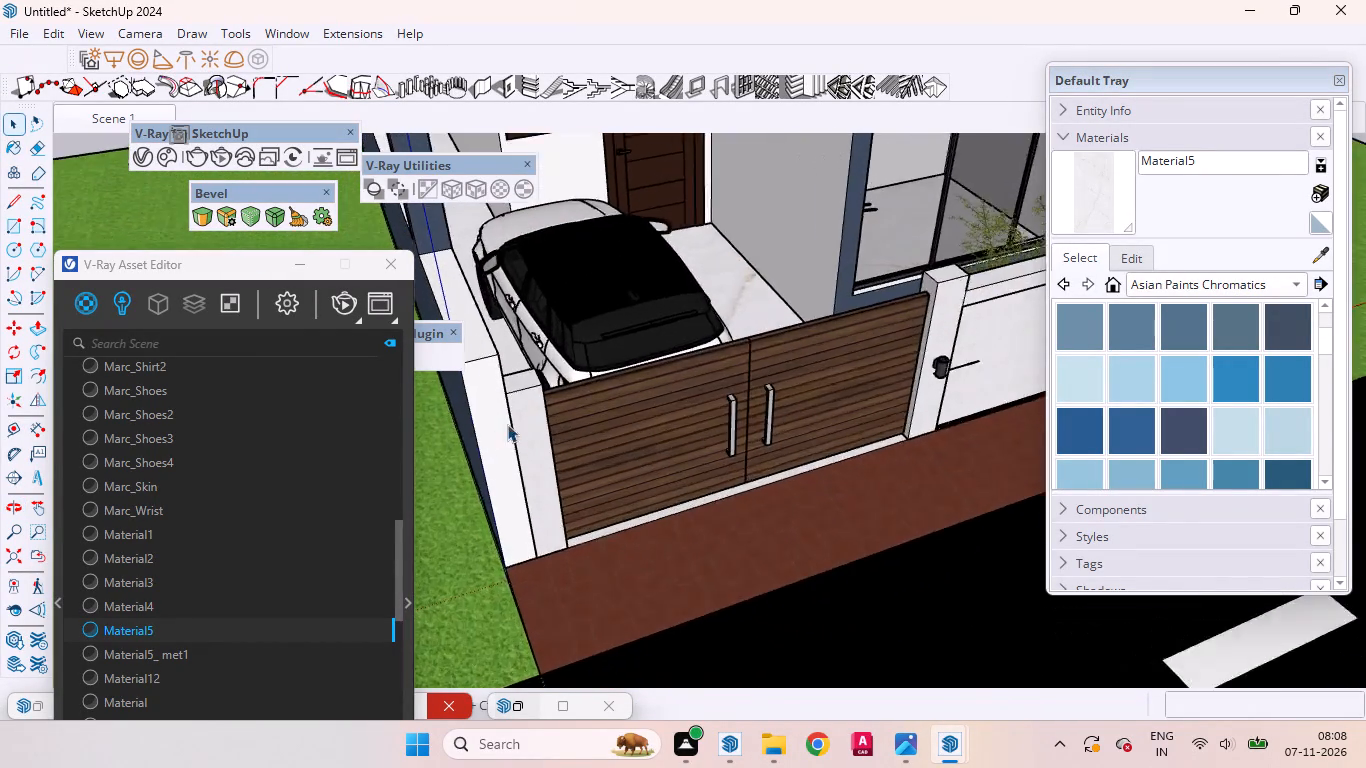
pyautogui.scroll(10, 507, 424)
pyautogui.scroll(-5, 530, 447)
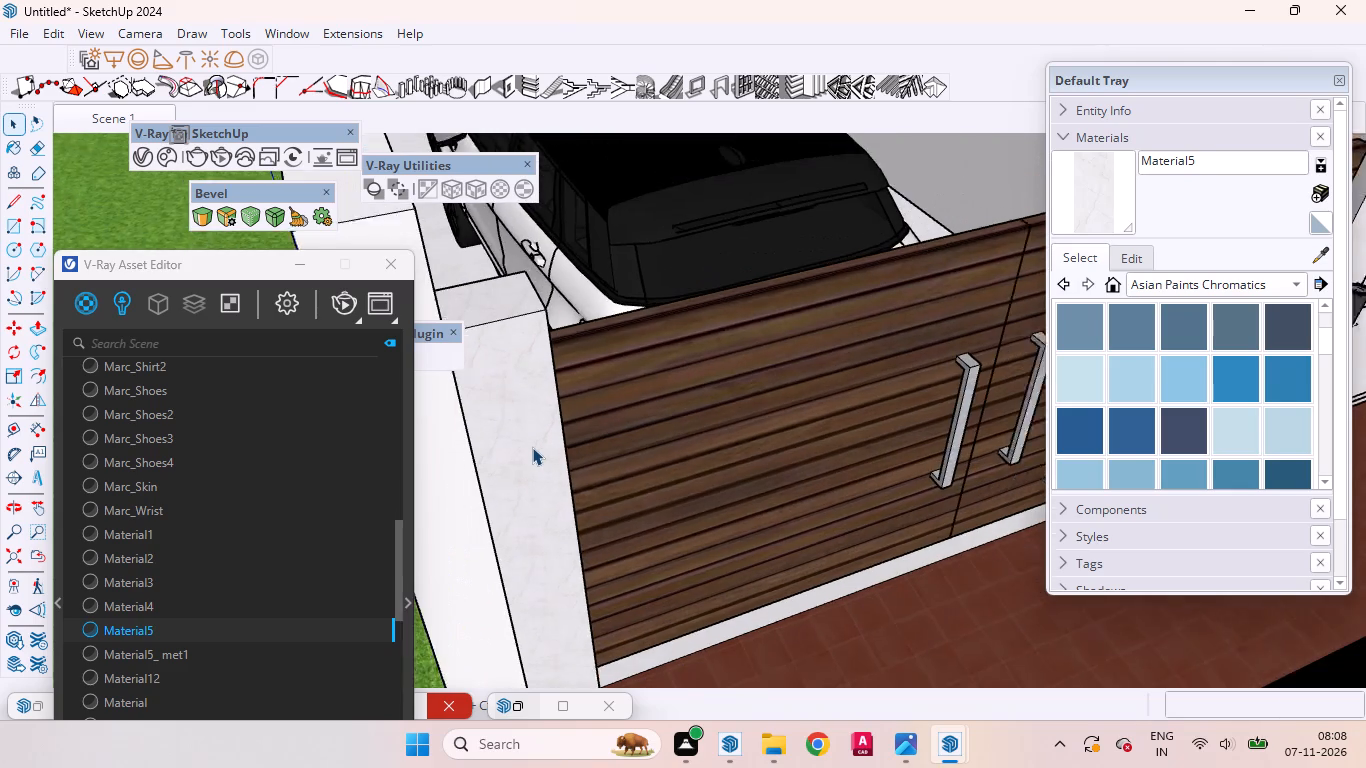
pyautogui.scroll(-1, 532, 447)
pyautogui.doubleClick(532, 450)
pyautogui.click(528, 474)
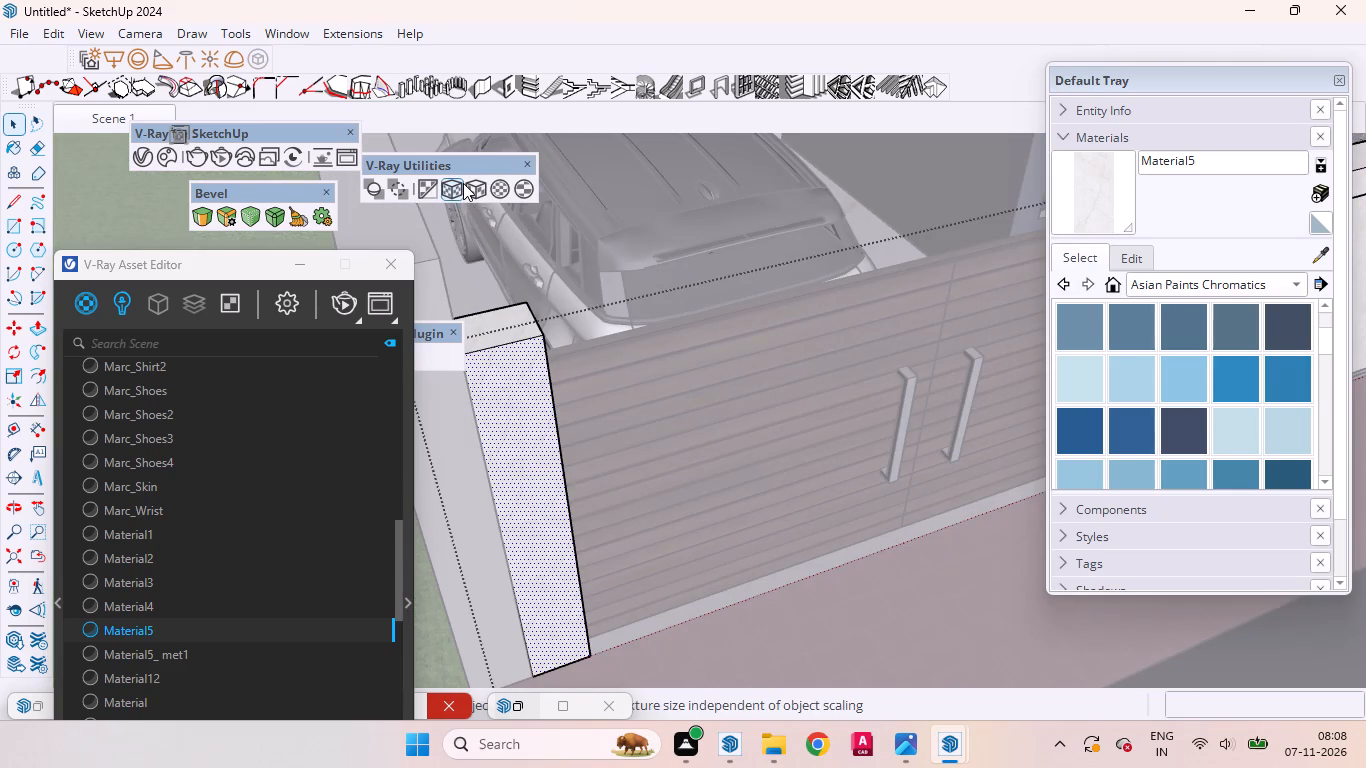
pyautogui.click(467, 190)
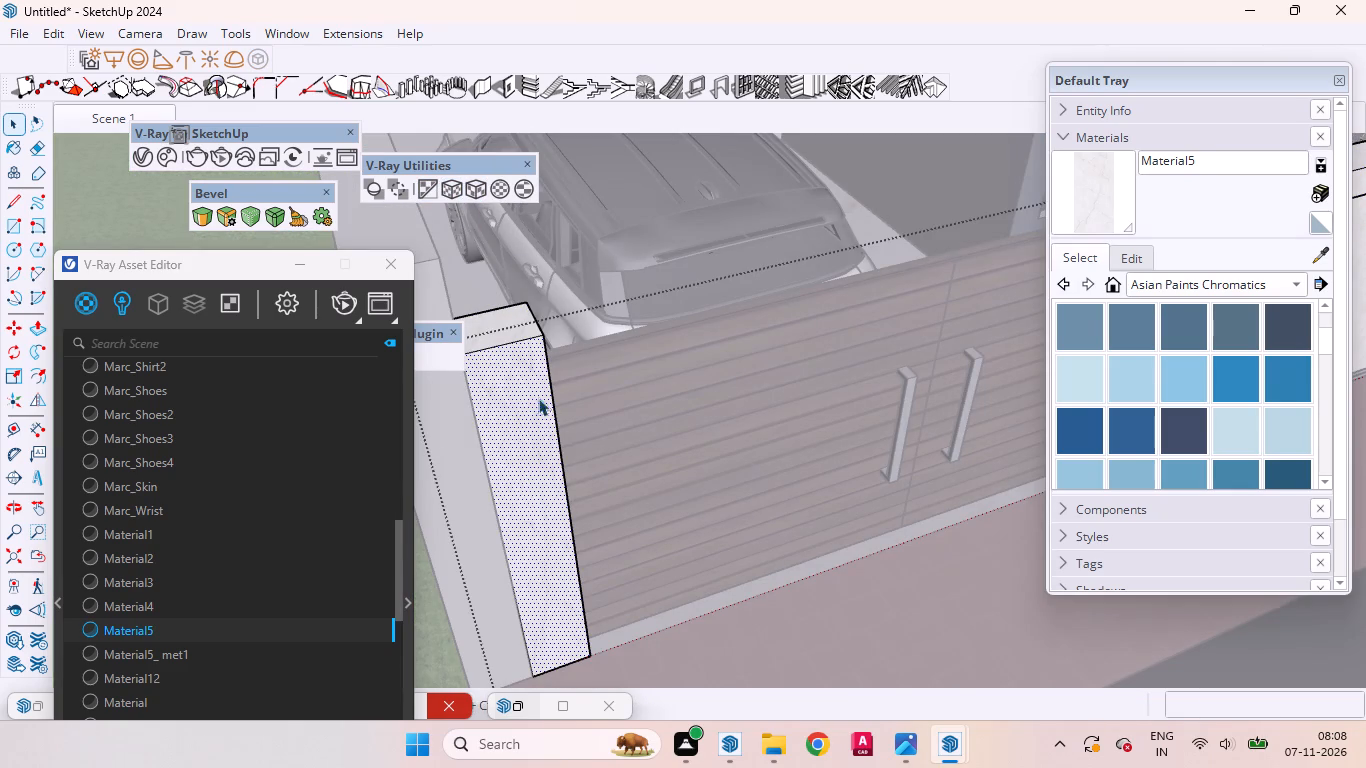
pyautogui.scroll(-5, 526, 517)
pyautogui.scroll(8, 515, 393)
pyautogui.click(511, 433)
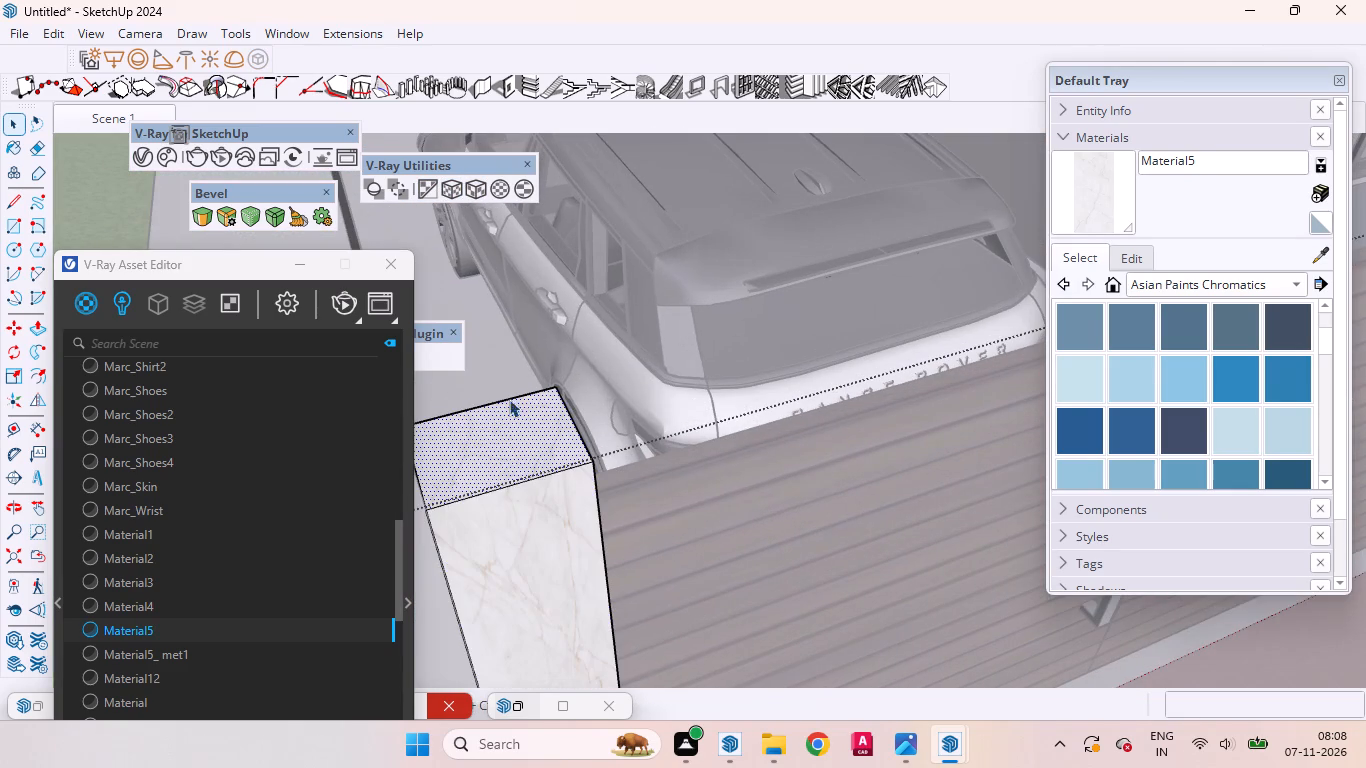
pyautogui.click(474, 185)
# Apply V-Ray's bounding-box-scaled texture projection to the middle gate pillar's front, top and gate-side faces.
pyautogui.scroll(-15, 541, 451)
pyautogui.scroll(8, 804, 347)
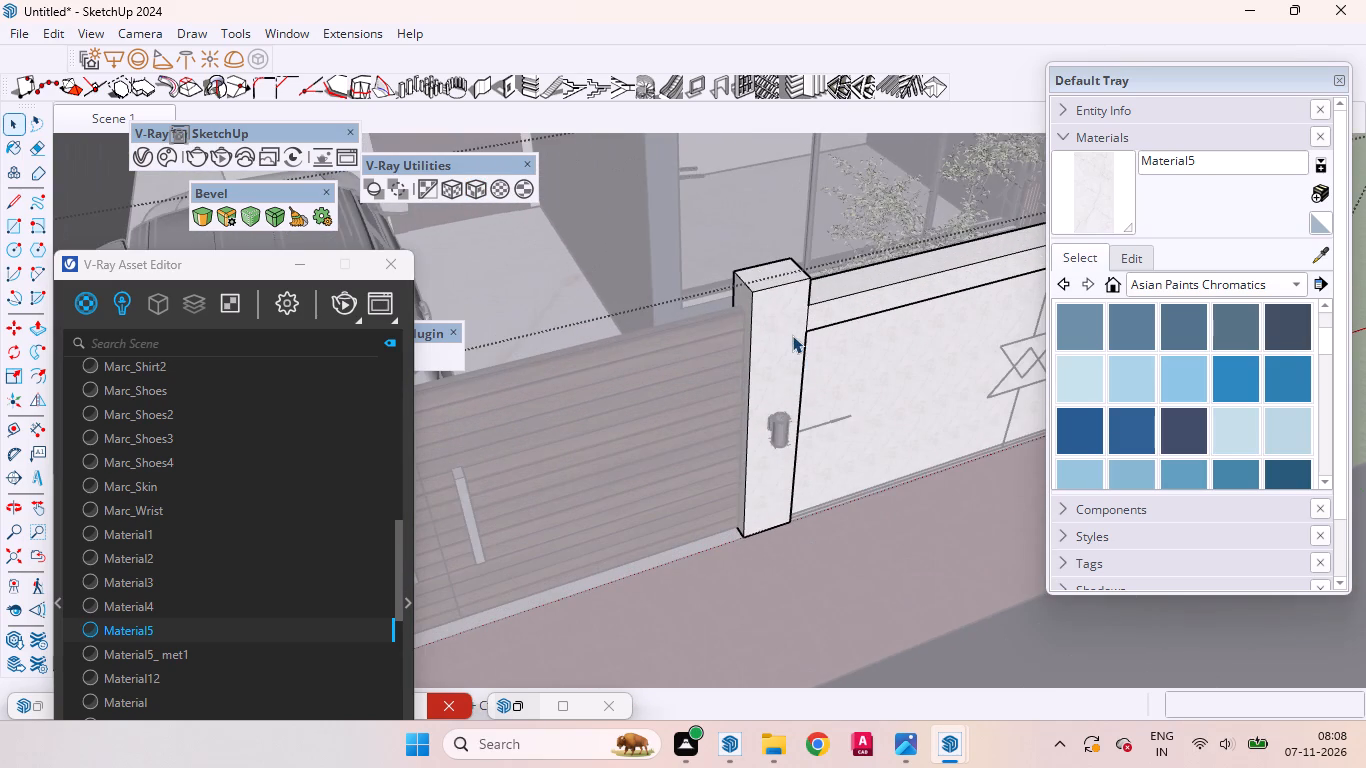
pyautogui.click(792, 335)
pyautogui.click(478, 187)
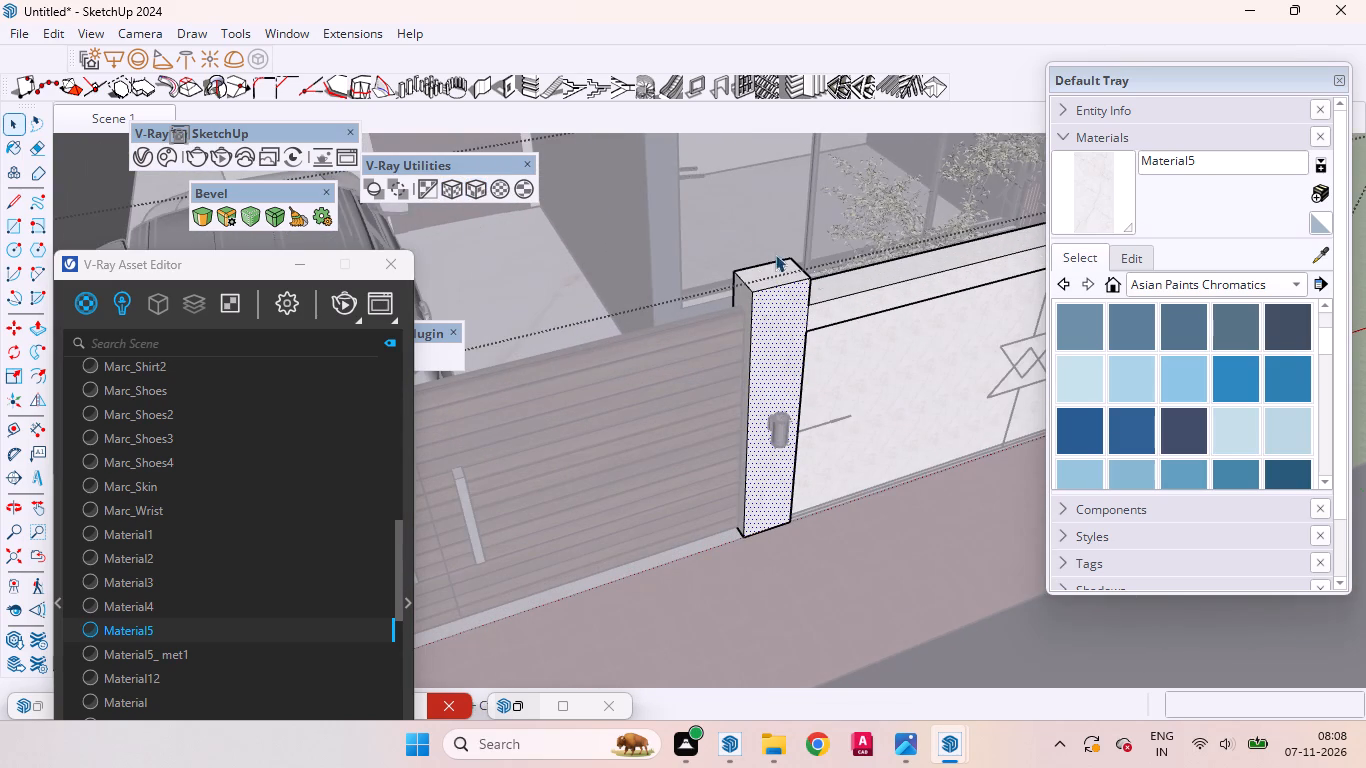
pyautogui.click(779, 275)
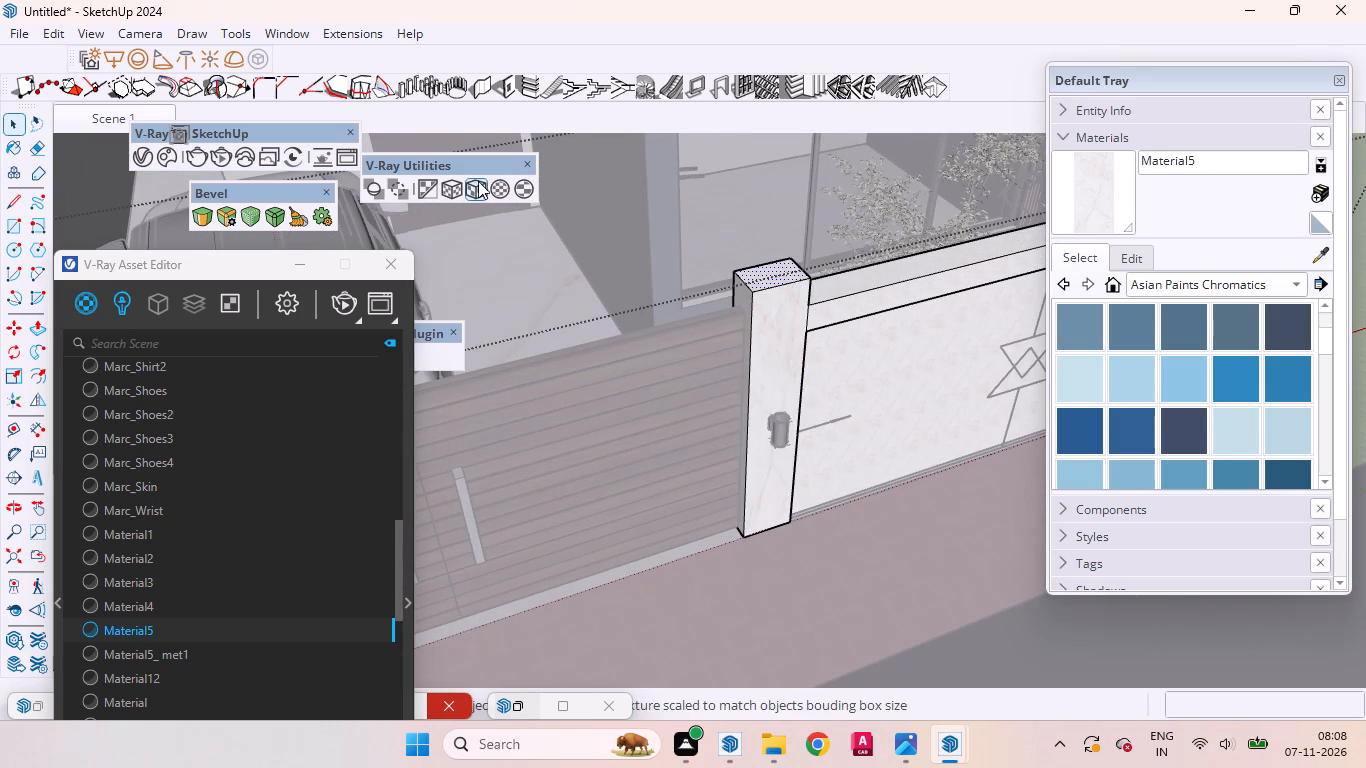
pyautogui.click(475, 181)
pyautogui.scroll(11, 696, 250)
pyautogui.click(804, 387)
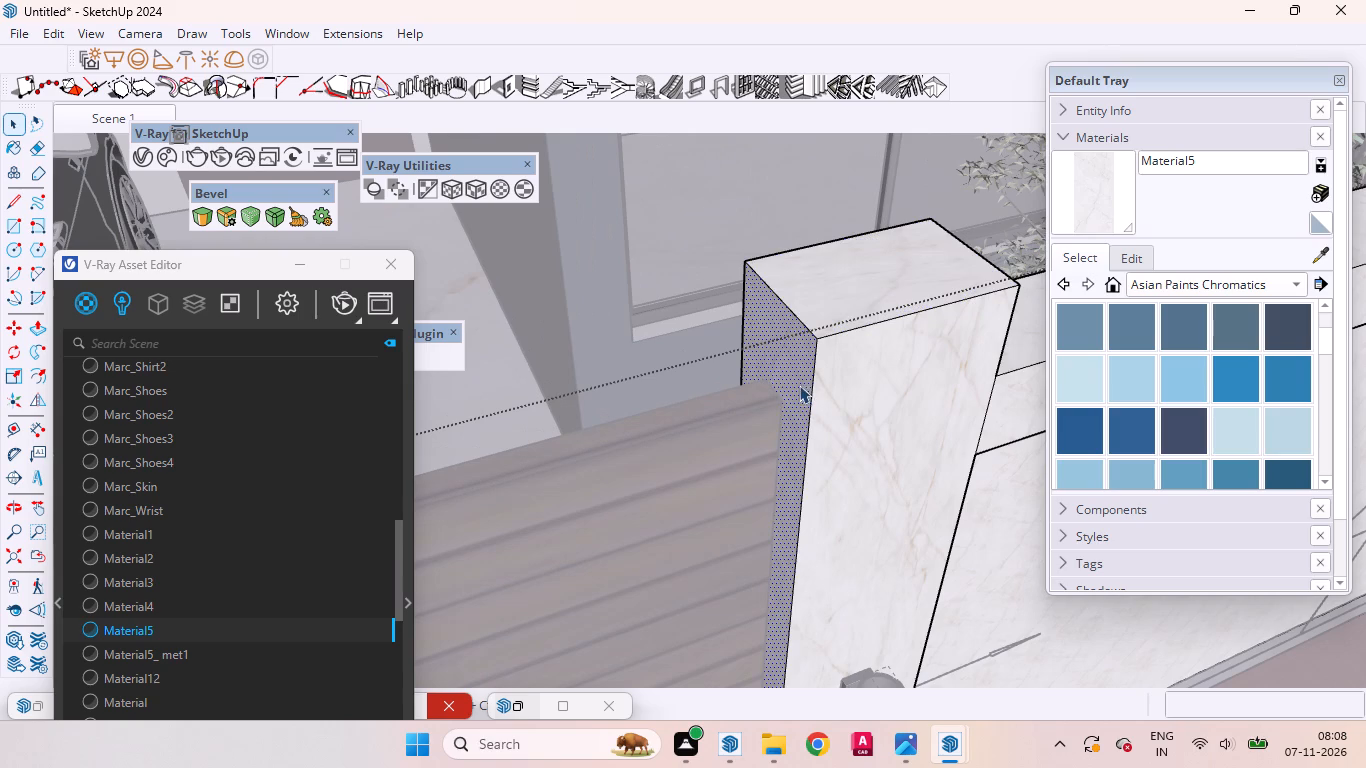
pyautogui.click(480, 188)
pyautogui.scroll(-2, 451, 279)
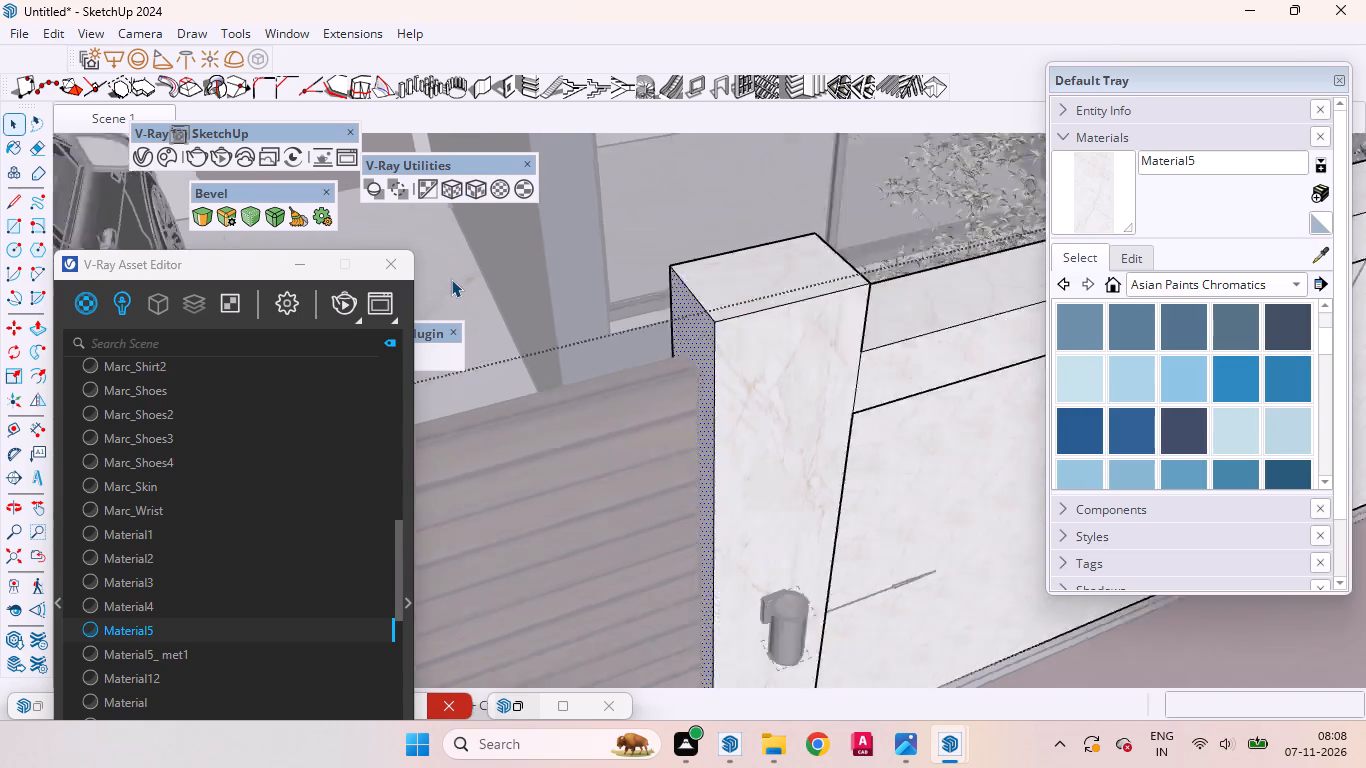
# Apply the bounding-box-scaled texture projection to the front boundary wall panel and to its coping's front and top faces.
pyautogui.scroll(-9, 451, 279)
pyautogui.click(636, 332)
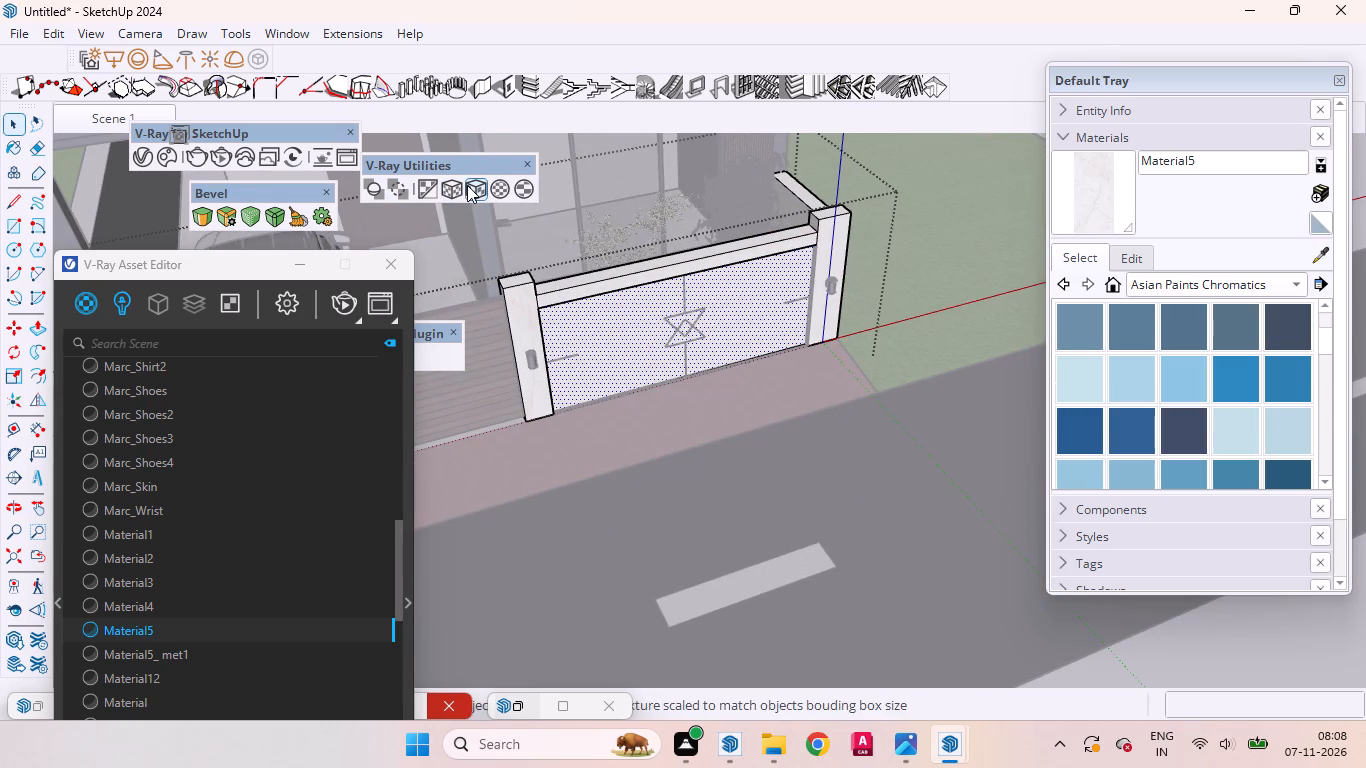
pyautogui.click(467, 185)
pyautogui.scroll(14, 661, 232)
pyautogui.click(687, 327)
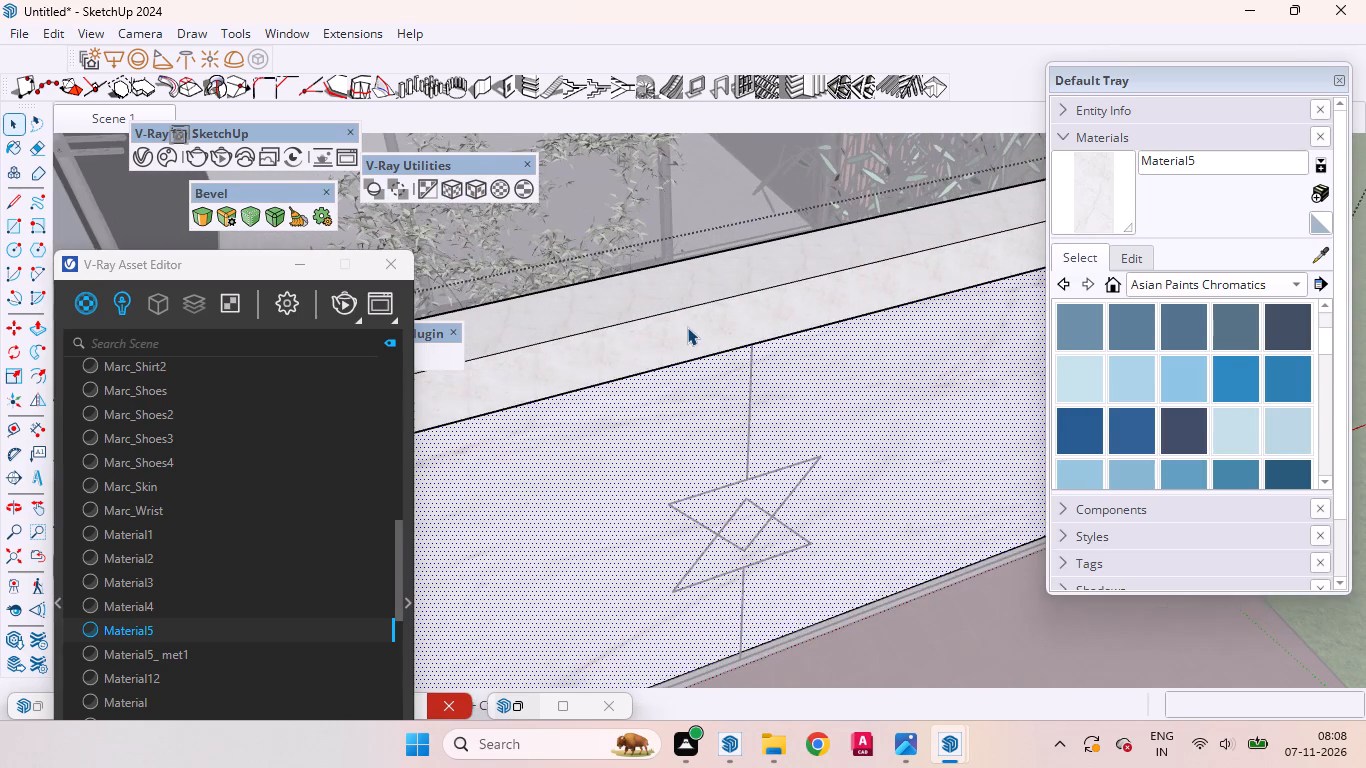
pyautogui.click(473, 184)
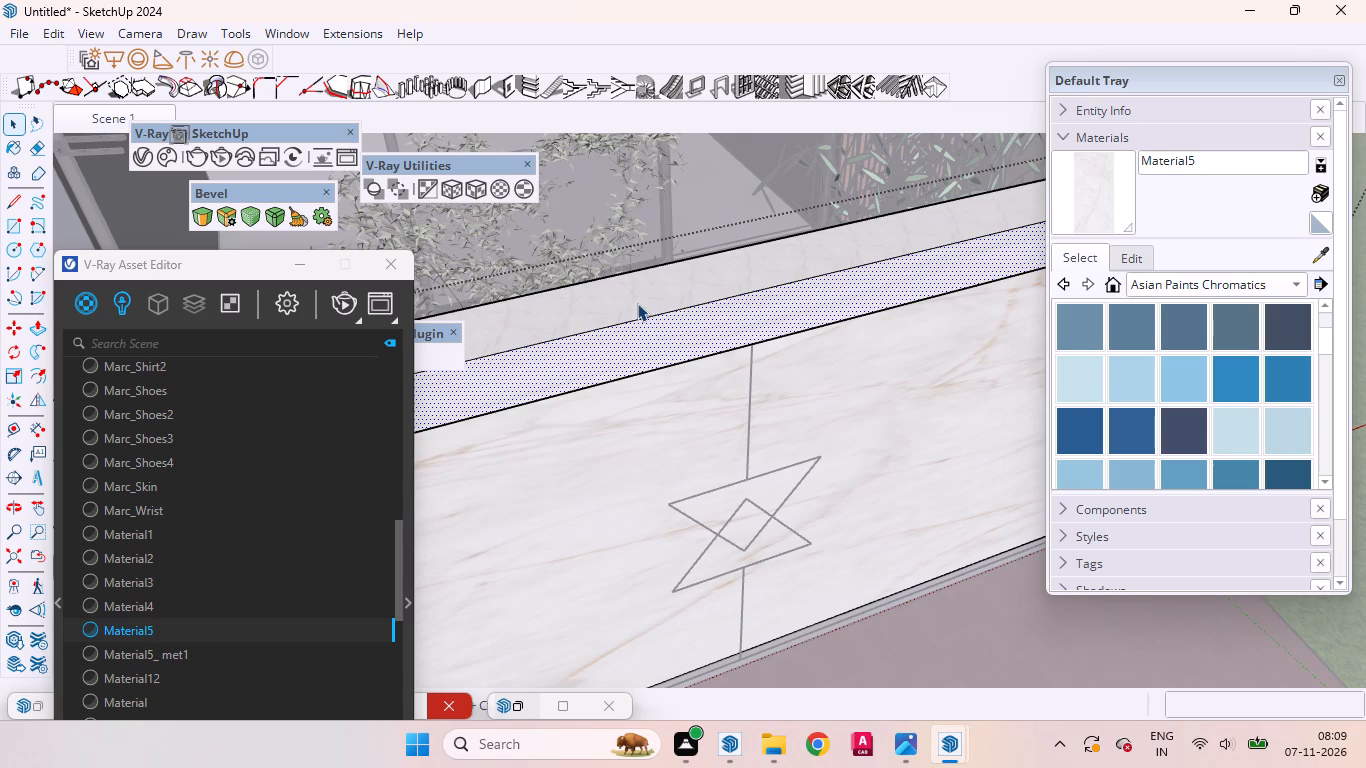
pyautogui.click(637, 303)
pyautogui.click(478, 198)
pyautogui.scroll(-7, 648, 346)
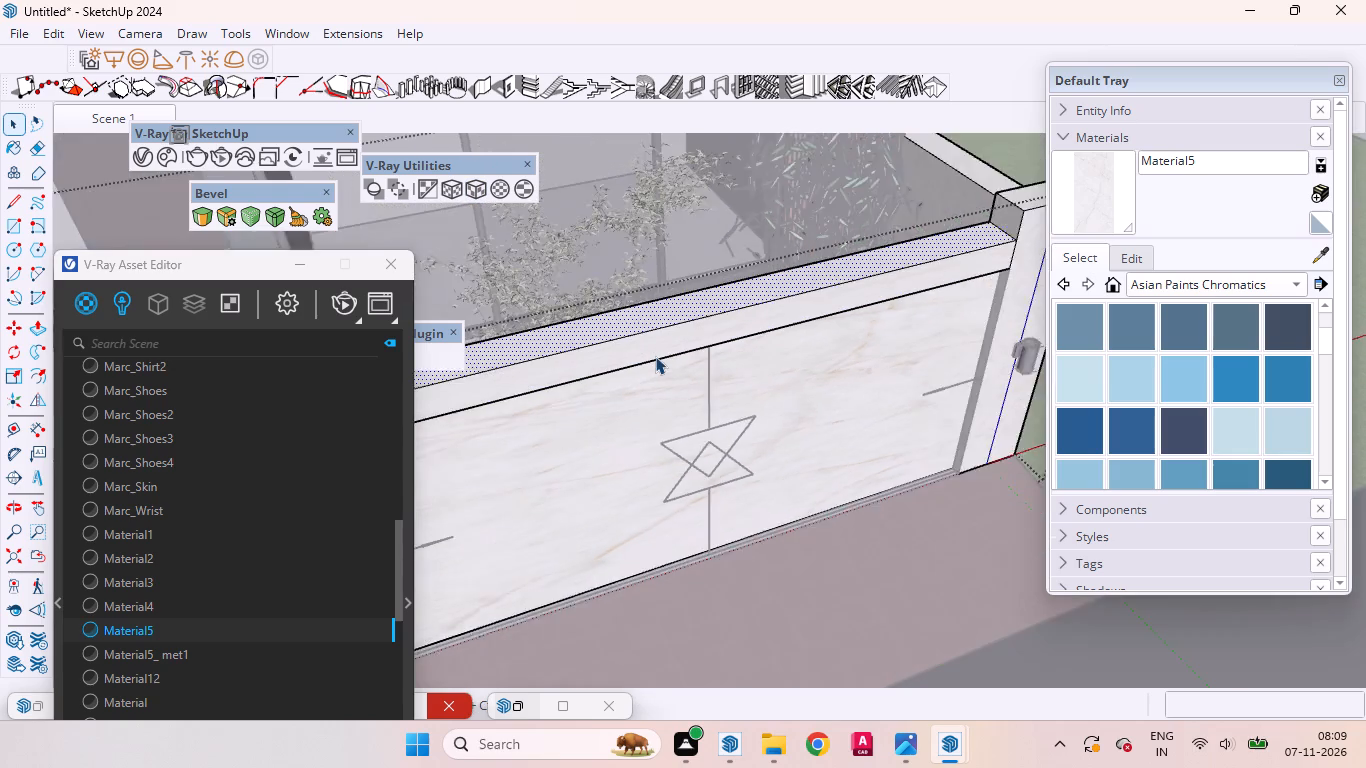
# Apply the bounding-box-scaled texture projection to the right corner pillar's front, inner side and top faces.
pyautogui.scroll(-9, 655, 356)
pyautogui.scroll(13, 834, 354)
pyautogui.click(812, 265)
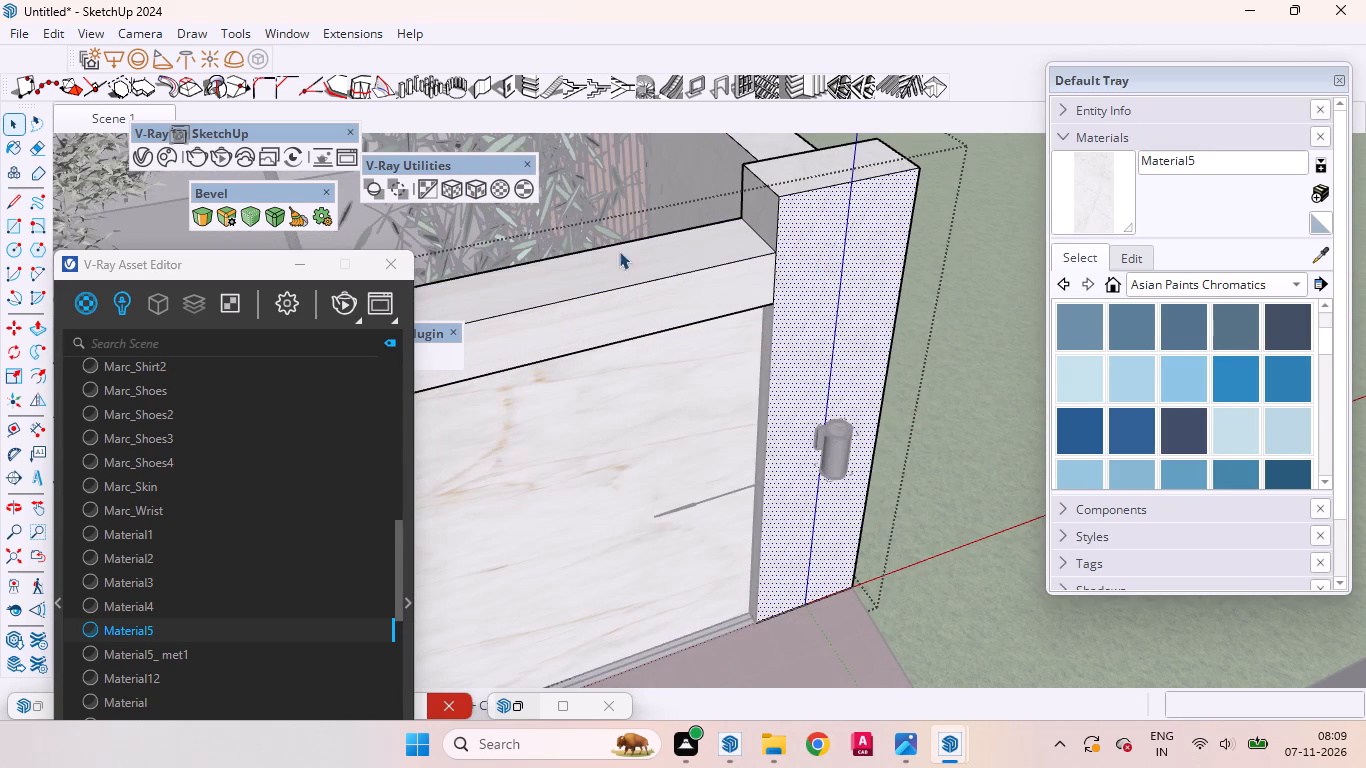
pyautogui.click(481, 181)
pyautogui.scroll(3, 787, 202)
pyautogui.scroll(-1, 787, 202)
pyautogui.scroll(3, 786, 205)
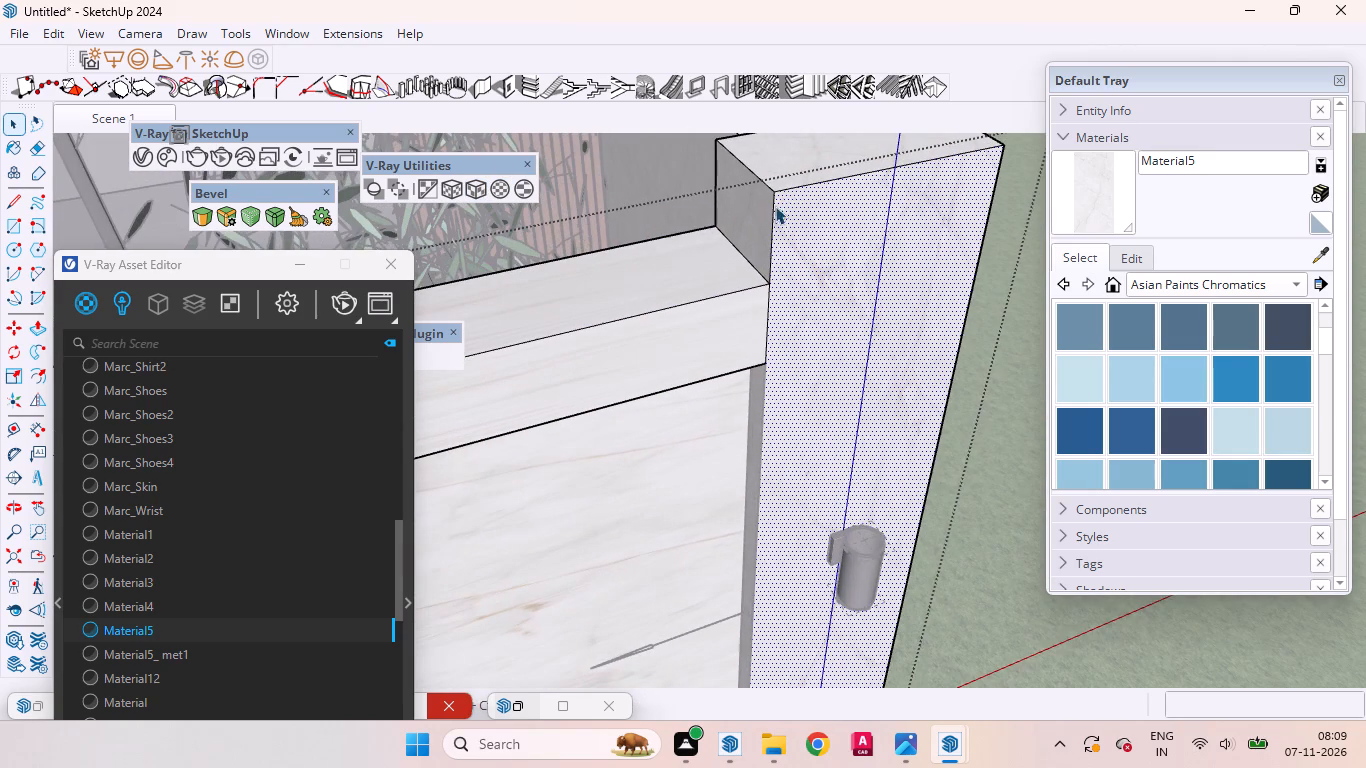
pyautogui.click(760, 206)
pyautogui.click(480, 177)
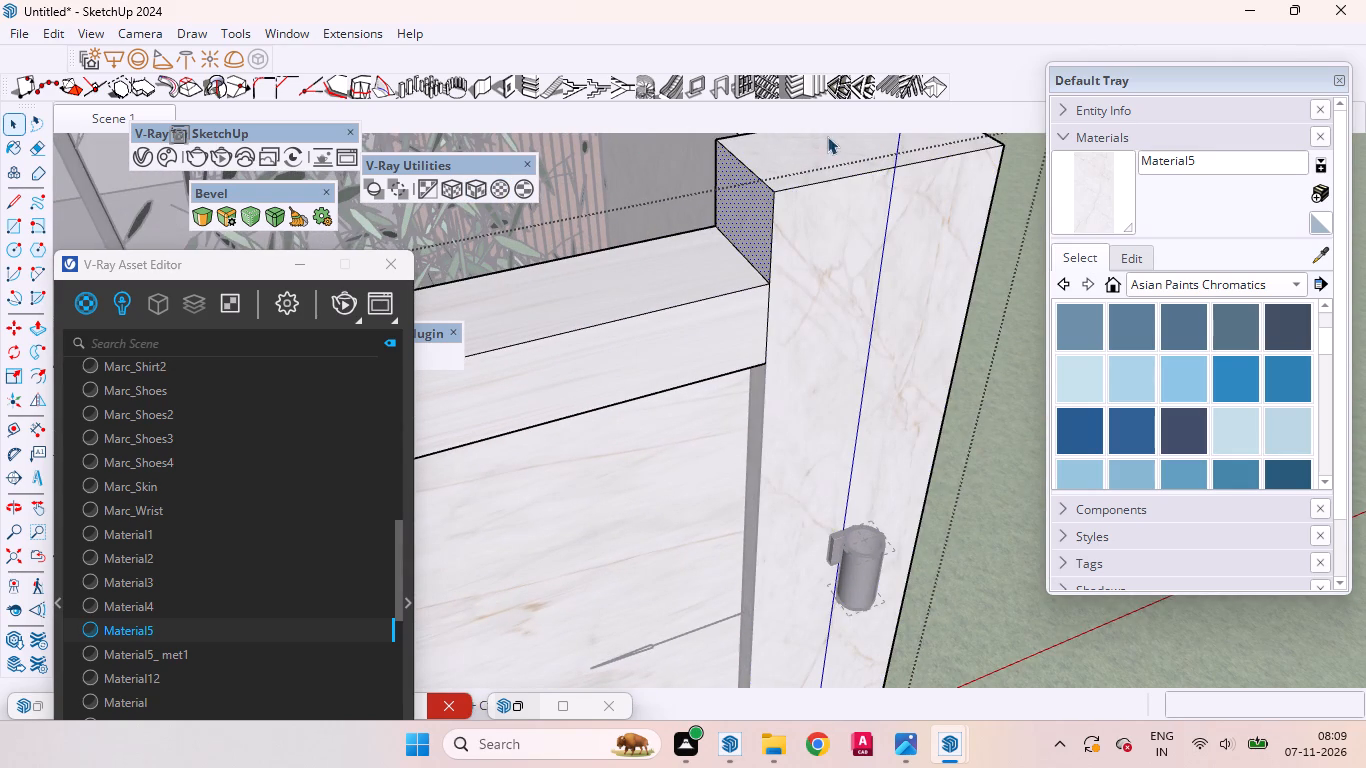
pyautogui.click(811, 156)
pyautogui.click(474, 188)
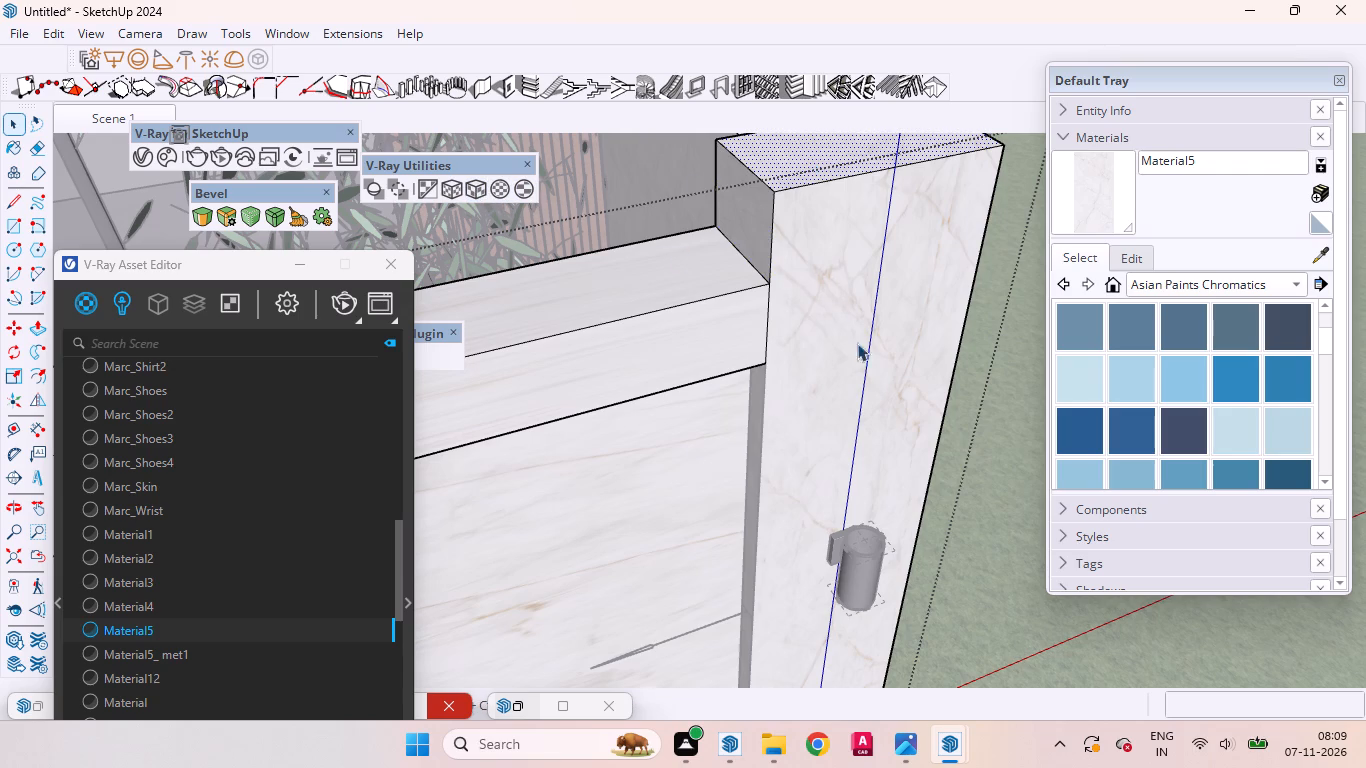
# Apply the bounding-box-scaled texture projection to the side boundary wall's inner face and top, and leave the boundary wall group.
pyautogui.scroll(-3, 875, 376)
pyautogui.scroll(1, 887, 396)
pyautogui.scroll(-13, 888, 399)
pyautogui.scroll(13, 828, 343)
pyautogui.scroll(-2, 891, 425)
pyautogui.scroll(1, 891, 425)
pyautogui.click(894, 421)
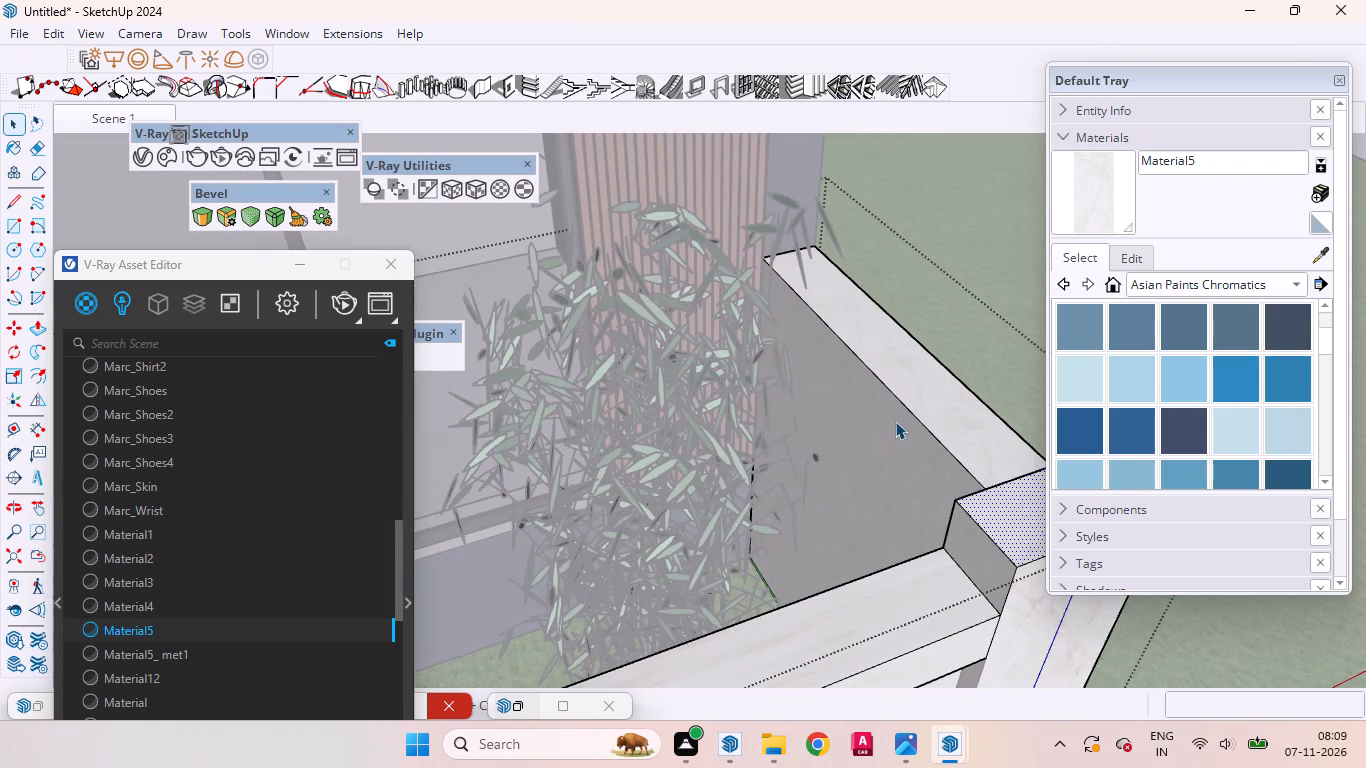
pyautogui.click(475, 187)
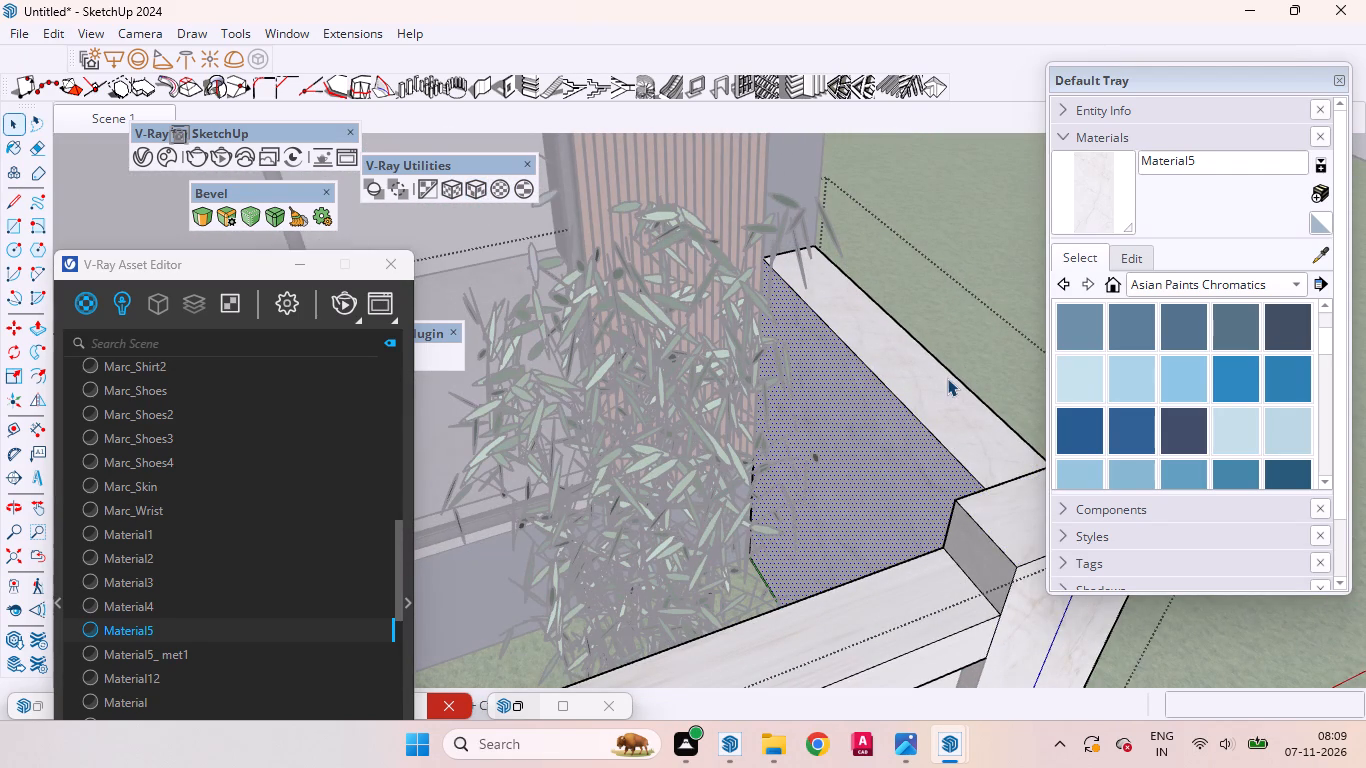
pyautogui.click(938, 380)
pyautogui.click(481, 193)
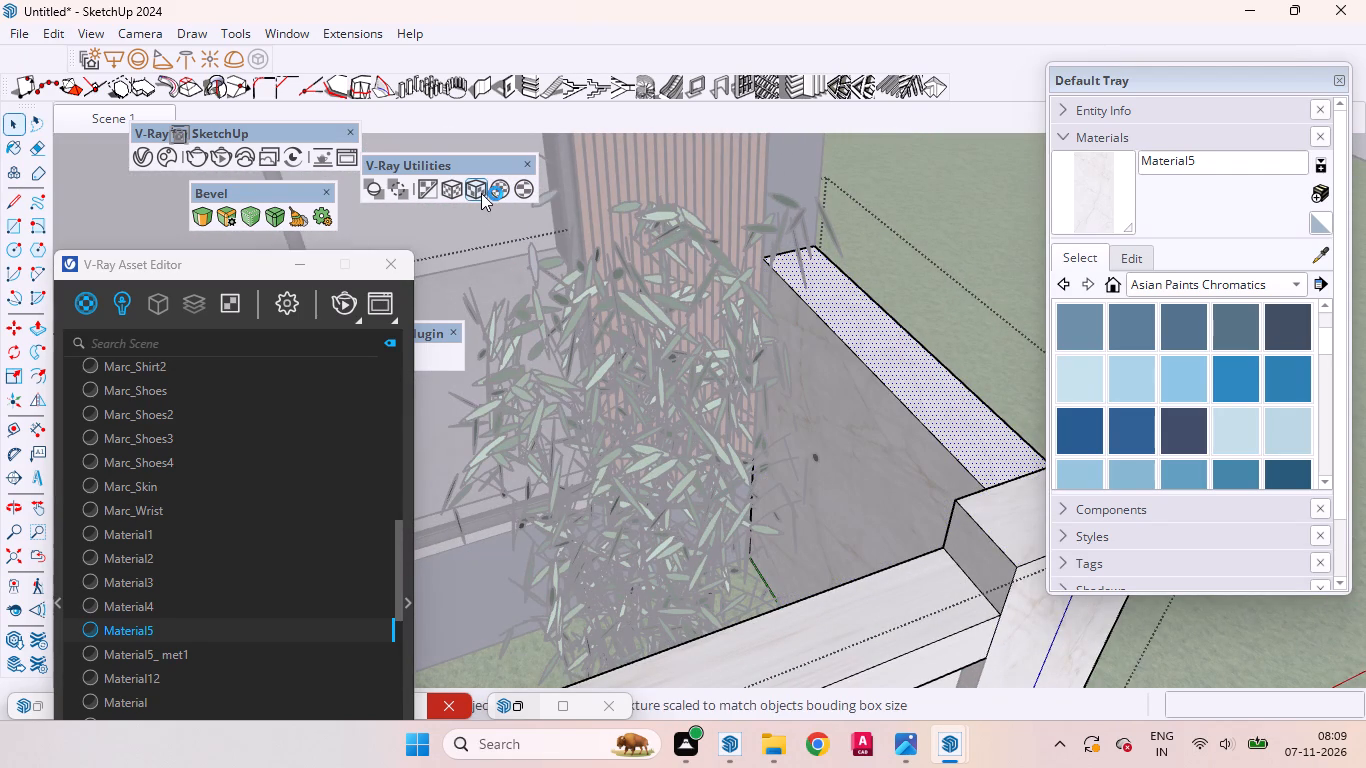
pyautogui.scroll(-1, 680, 407)
pyautogui.scroll(1, 689, 404)
pyautogui.scroll(-17, 697, 402)
pyautogui.scroll(1, 903, 379)
pyautogui.scroll(-1, 906, 386)
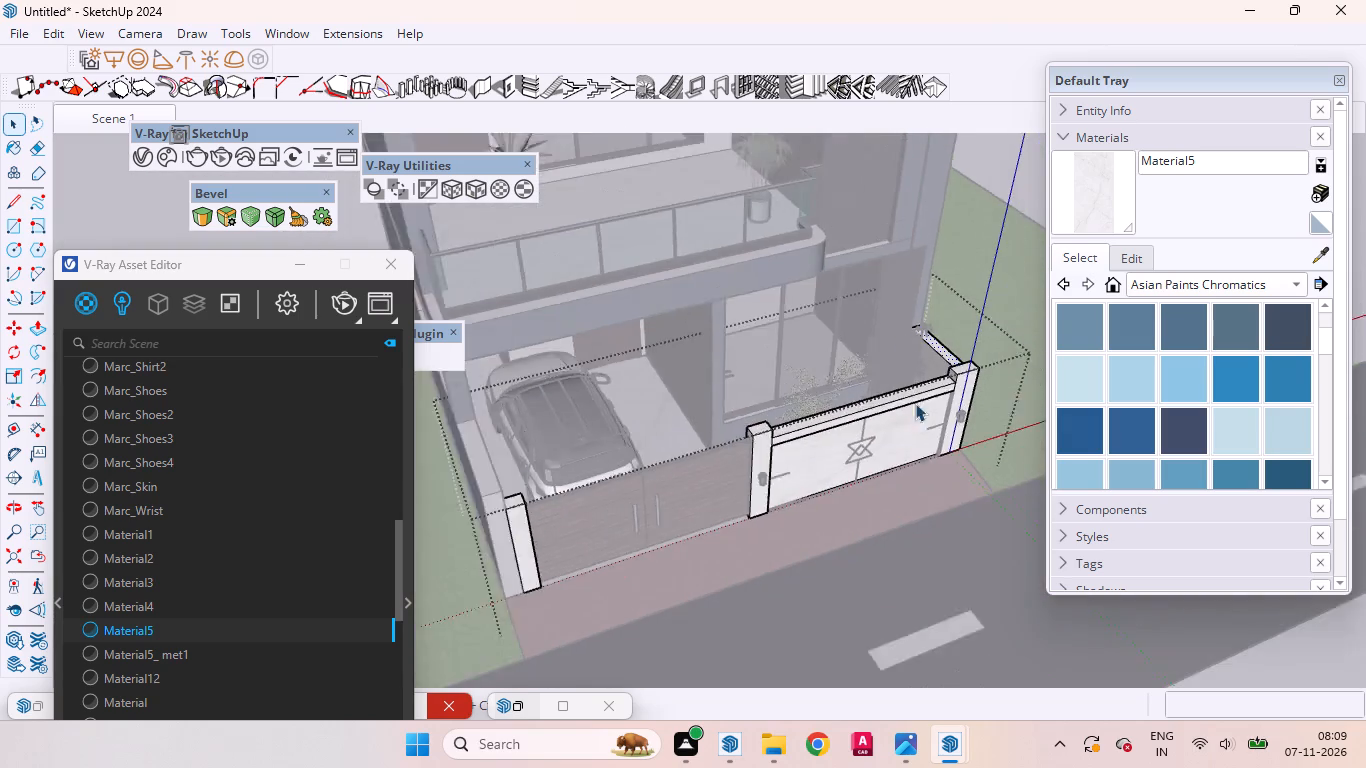
pyautogui.moveTo(849, 461); pyautogui.dragTo(684, 238, button='middle')
pyautogui.scroll(-4, 810, 431)
pyautogui.click(808, 566)
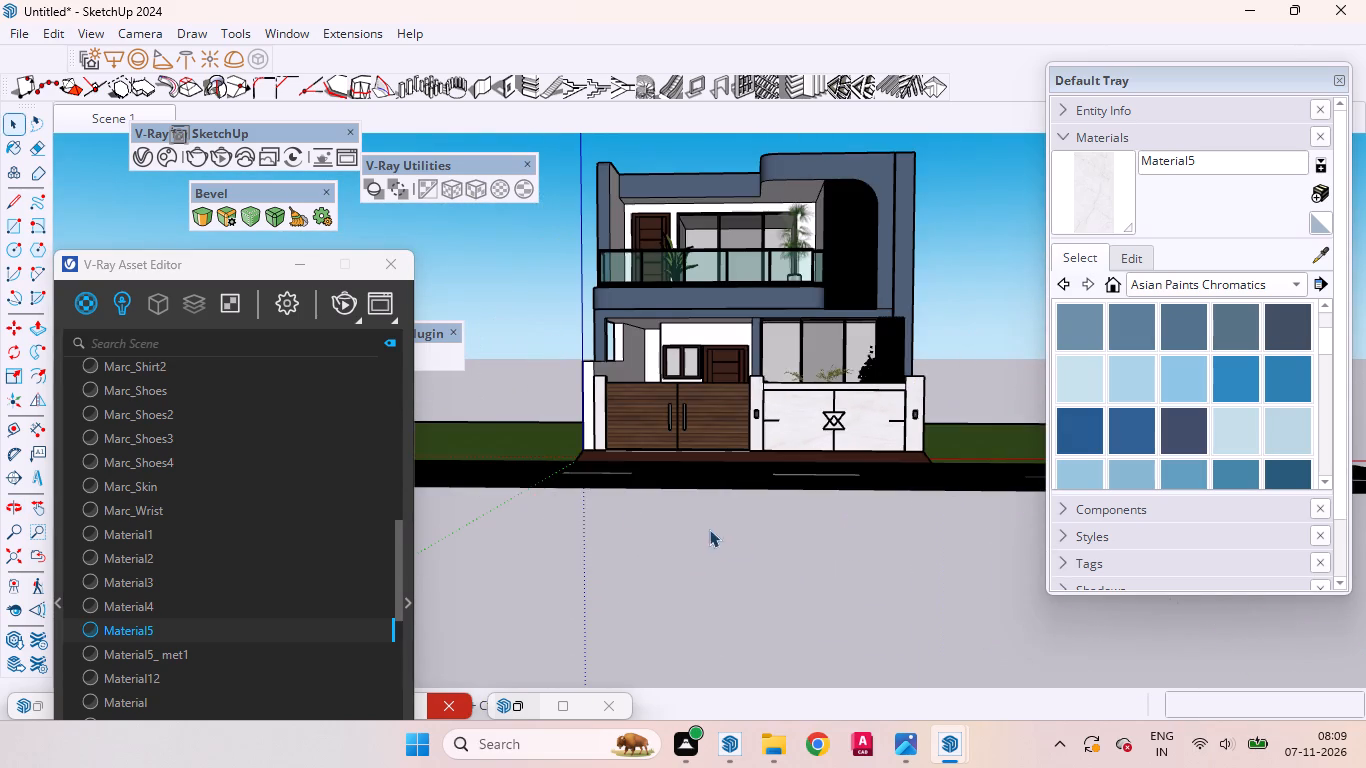
# Open the house group and paint the side wall's white front end beside the gate with 0400 AP 7301 PLUTO.
pyautogui.scroll(5, 577, 373)
pyautogui.scroll(-1, 579, 369)
pyautogui.scroll(13, 580, 369)
pyautogui.scroll(-5, 672, 464)
pyautogui.moveTo(690, 415); pyautogui.dragTo(602, 470, button='middle')
pyautogui.scroll(-7, 743, 402)
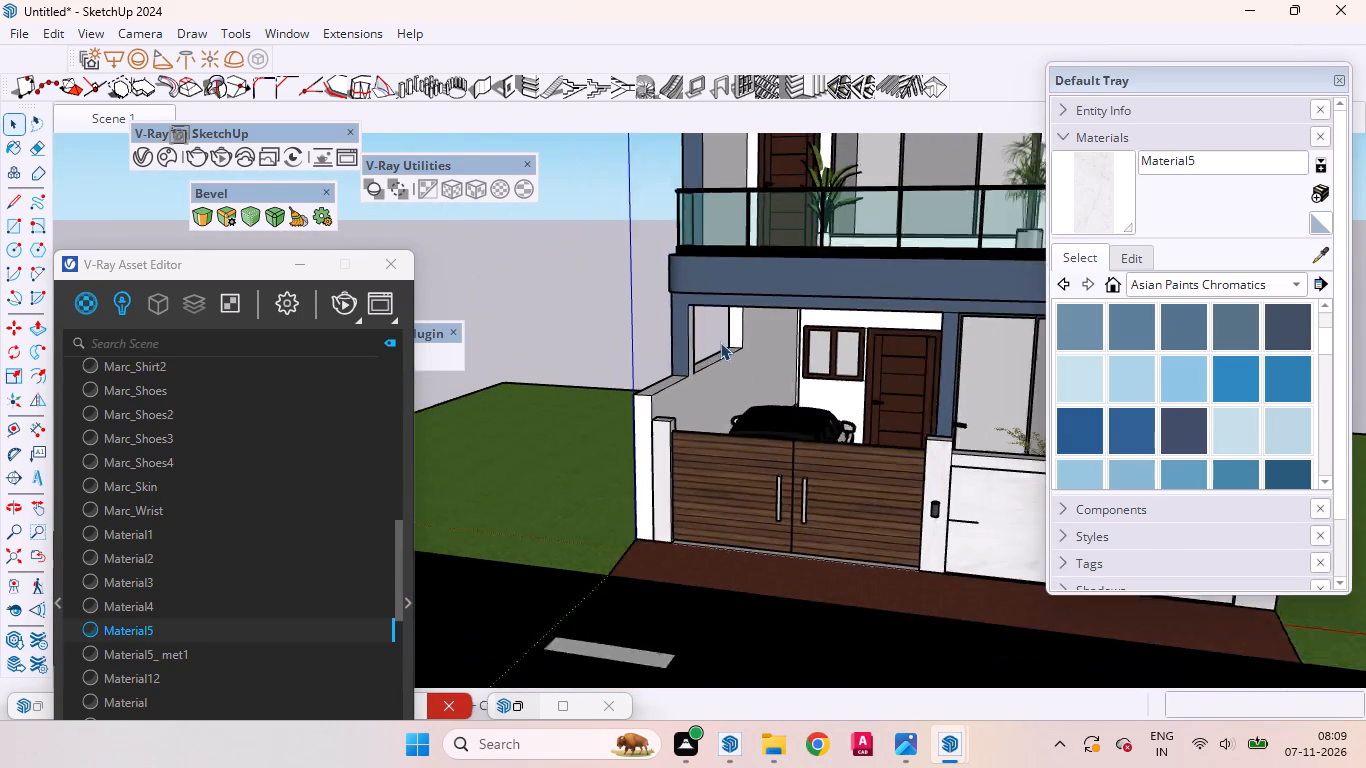
pyautogui.scroll(3, 720, 342)
pyautogui.scroll(-11, 720, 342)
pyautogui.scroll(8, 645, 389)
pyautogui.scroll(-3, 691, 396)
pyautogui.moveTo(746, 445); pyautogui.dragTo(863, 458, button='middle')
pyautogui.scroll(2, 796, 404)
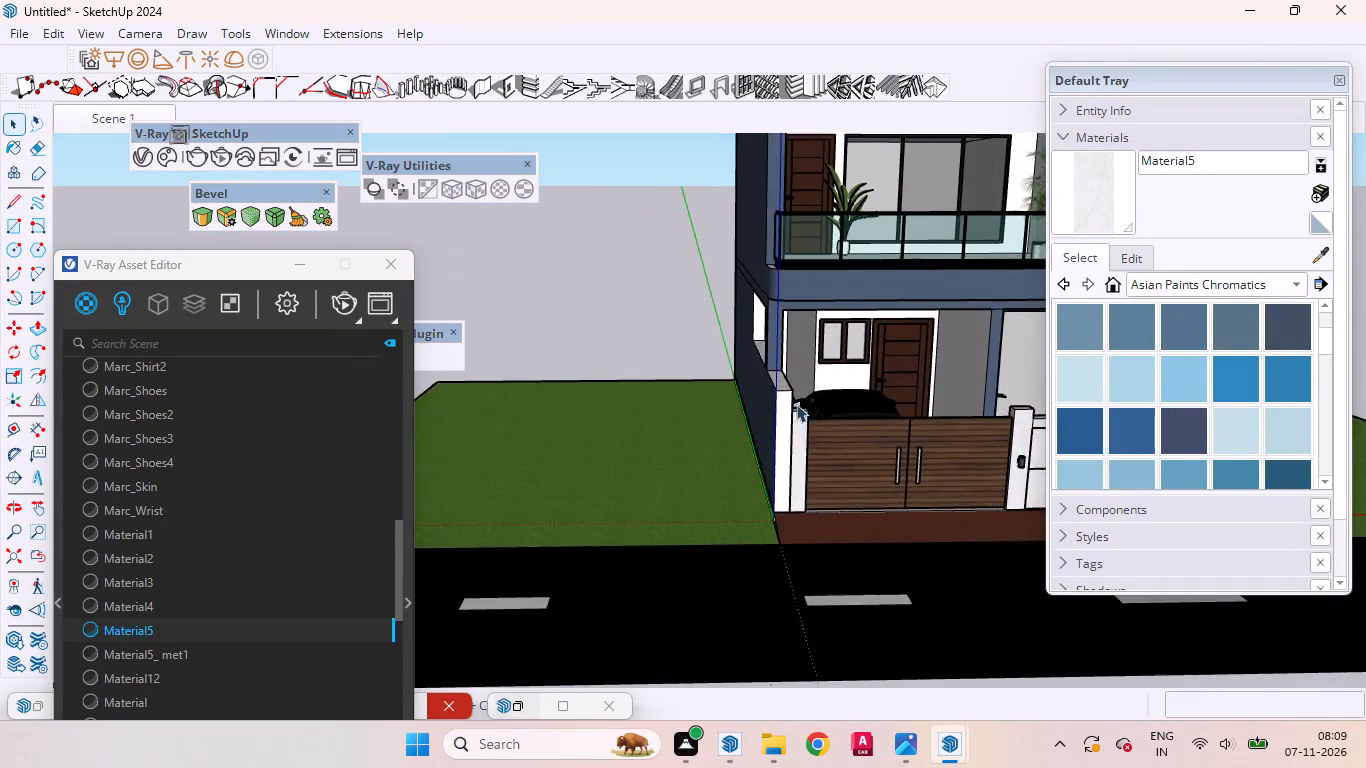
pyautogui.scroll(6, 796, 404)
pyautogui.click(770, 433)
pyautogui.doubleClick(770, 433)
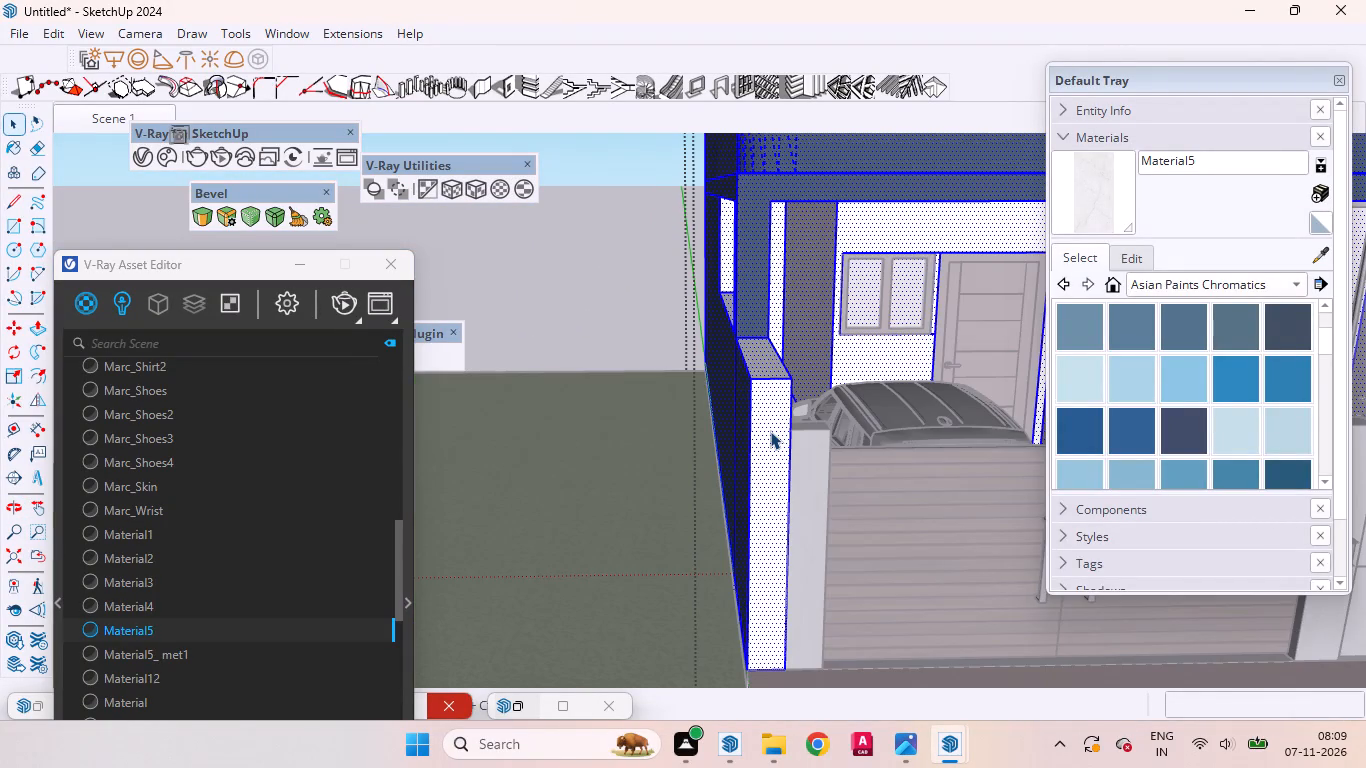
pyautogui.click(770, 431)
pyautogui.click(1304, 319)
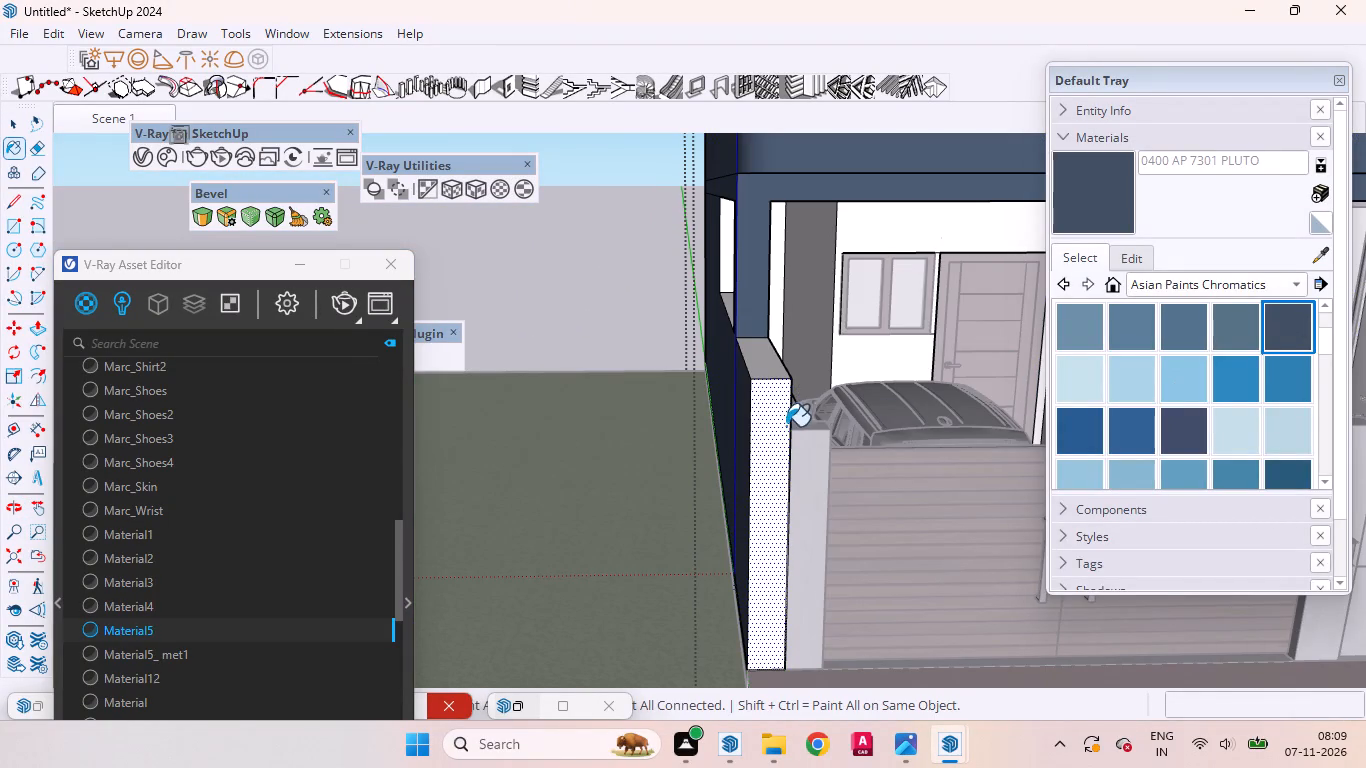
pyautogui.click(778, 427)
pyautogui.click(9, 128)
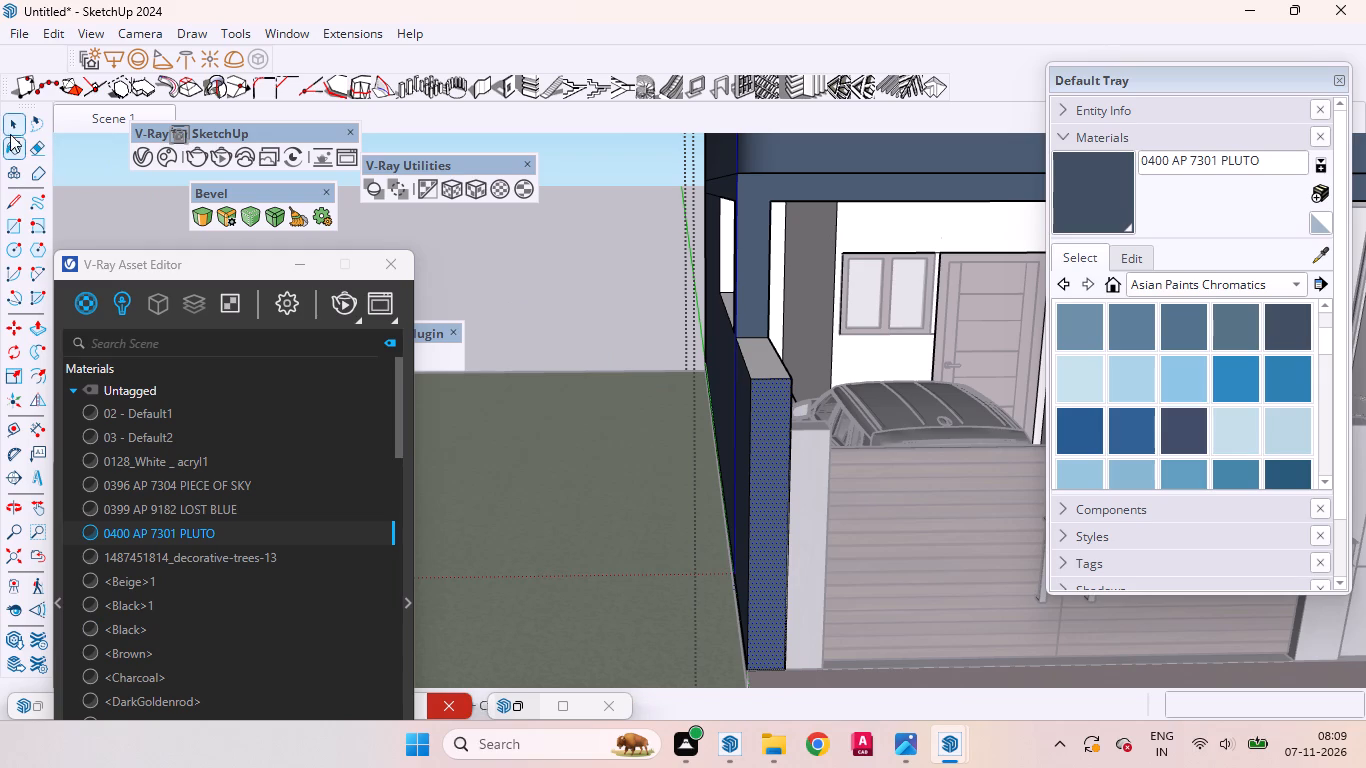
pyautogui.click(557, 298)
# Restore the Scene 1 view and examine the painted facade, car porch and marble boundary wall from the front, above and the side.
pyautogui.click(98, 125)
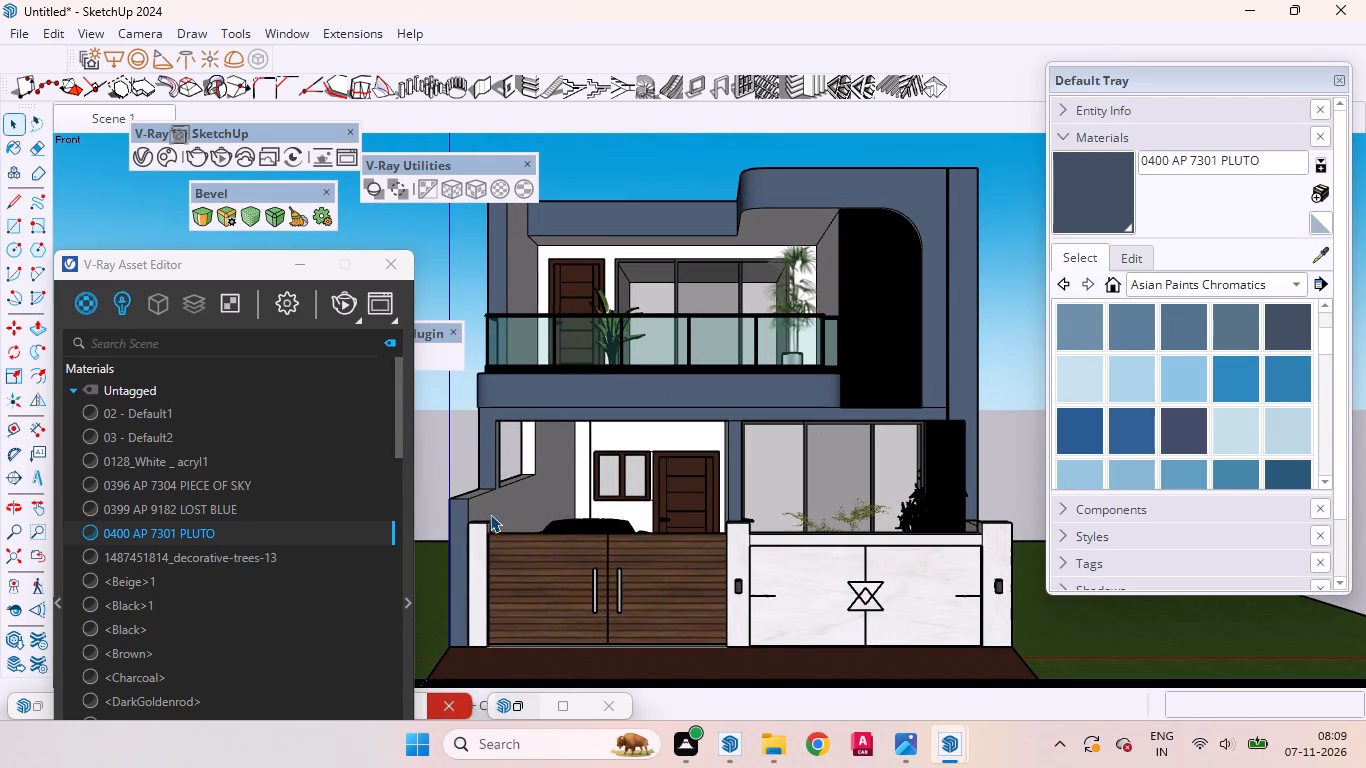
pyautogui.moveTo(571, 470); pyautogui.dragTo(652, 446, button='middle')
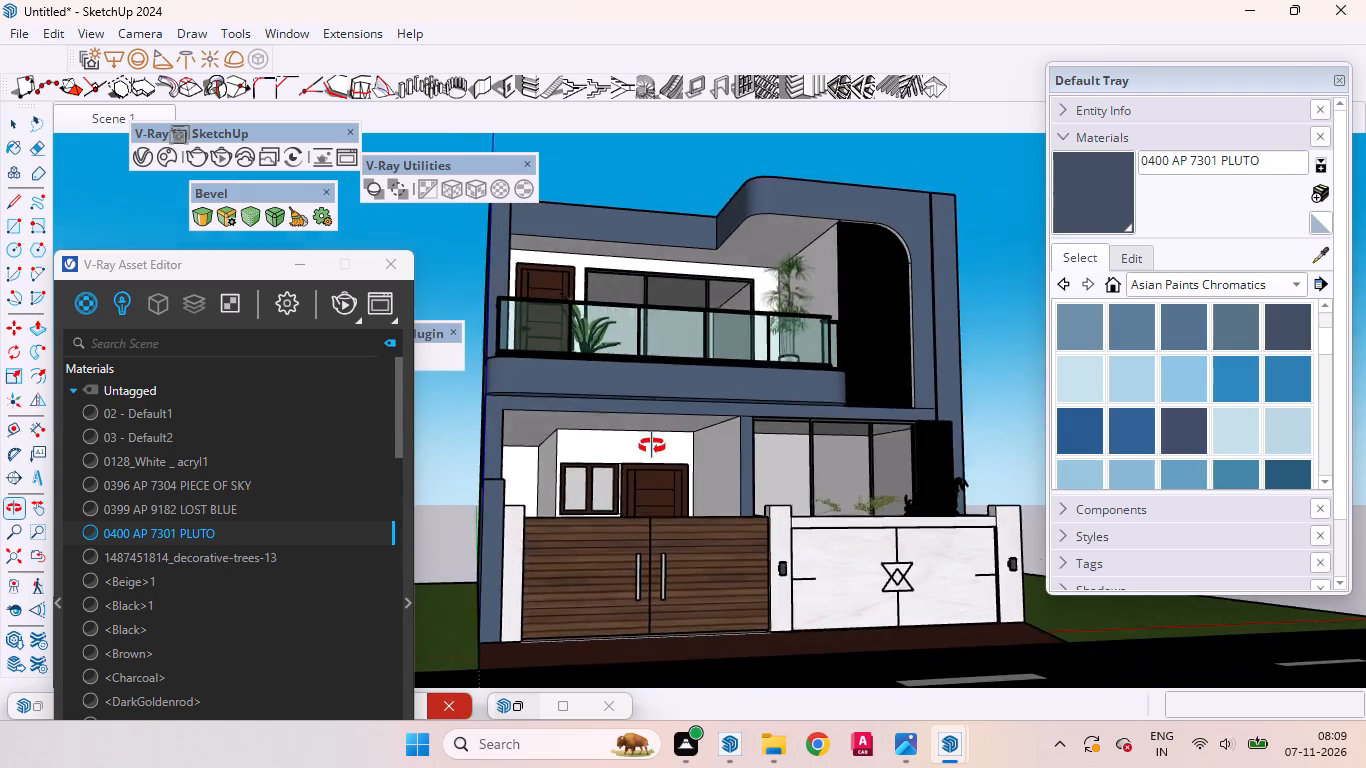
pyautogui.moveTo(652, 446); pyautogui.dragTo(601, 467, button='middle')
pyautogui.scroll(6, 556, 455)
pyautogui.scroll(-3, 630, 429)
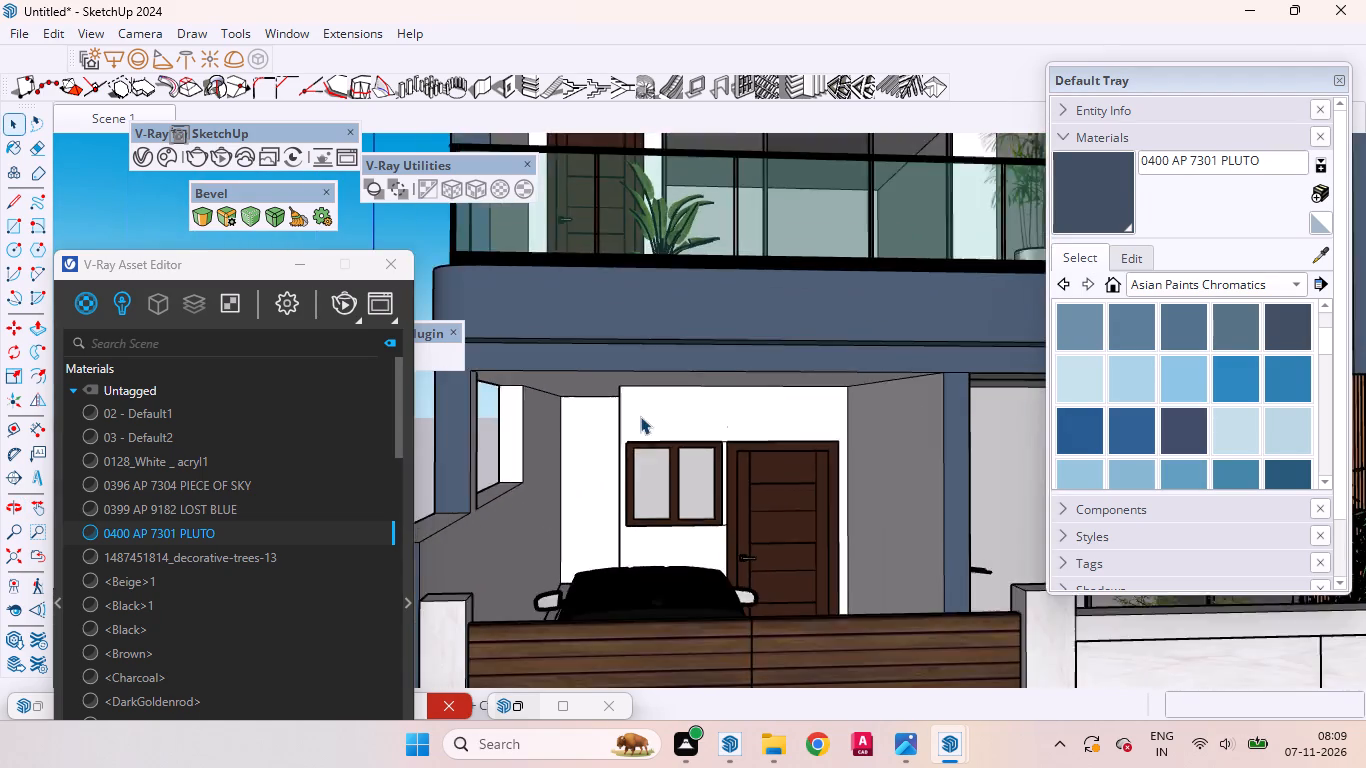
pyautogui.scroll(-3, 640, 416)
pyautogui.scroll(1, 647, 416)
pyautogui.scroll(-4, 647, 416)
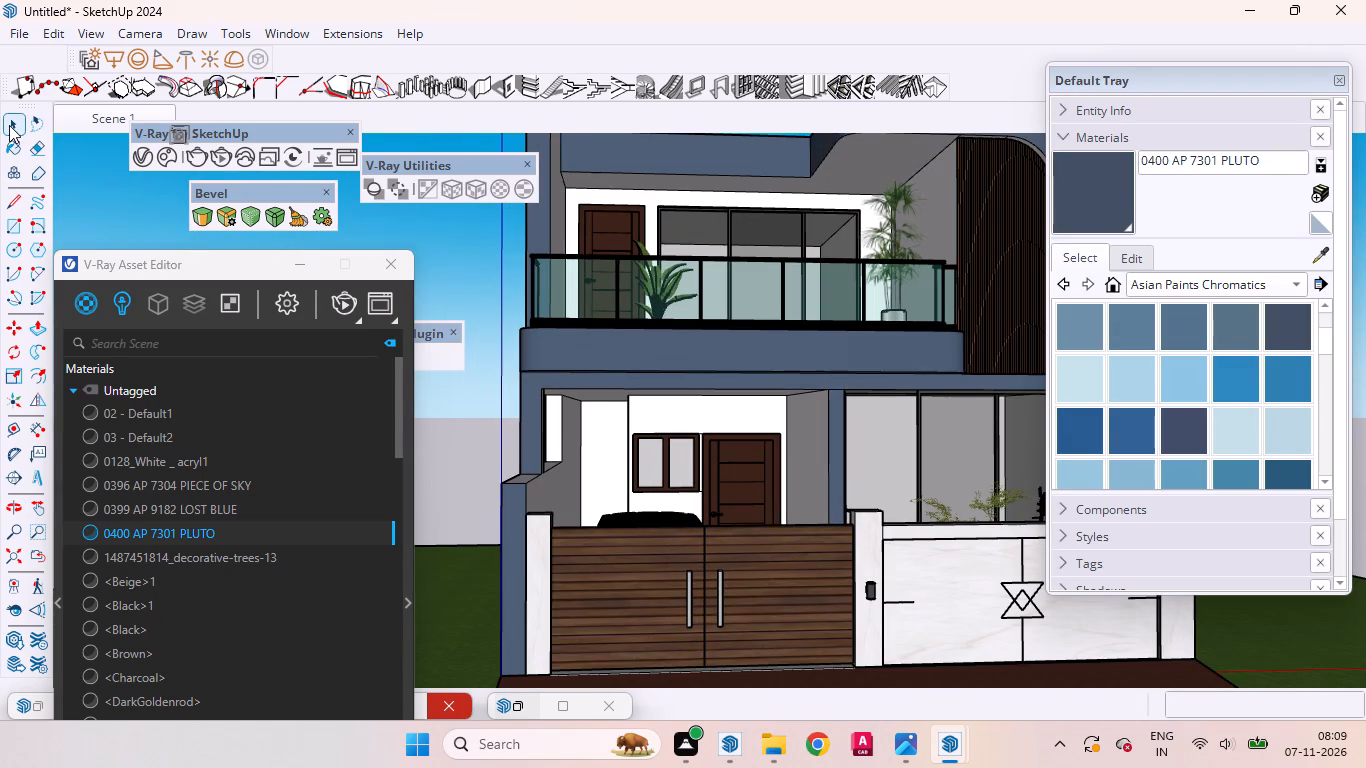
pyautogui.click(70, 117)
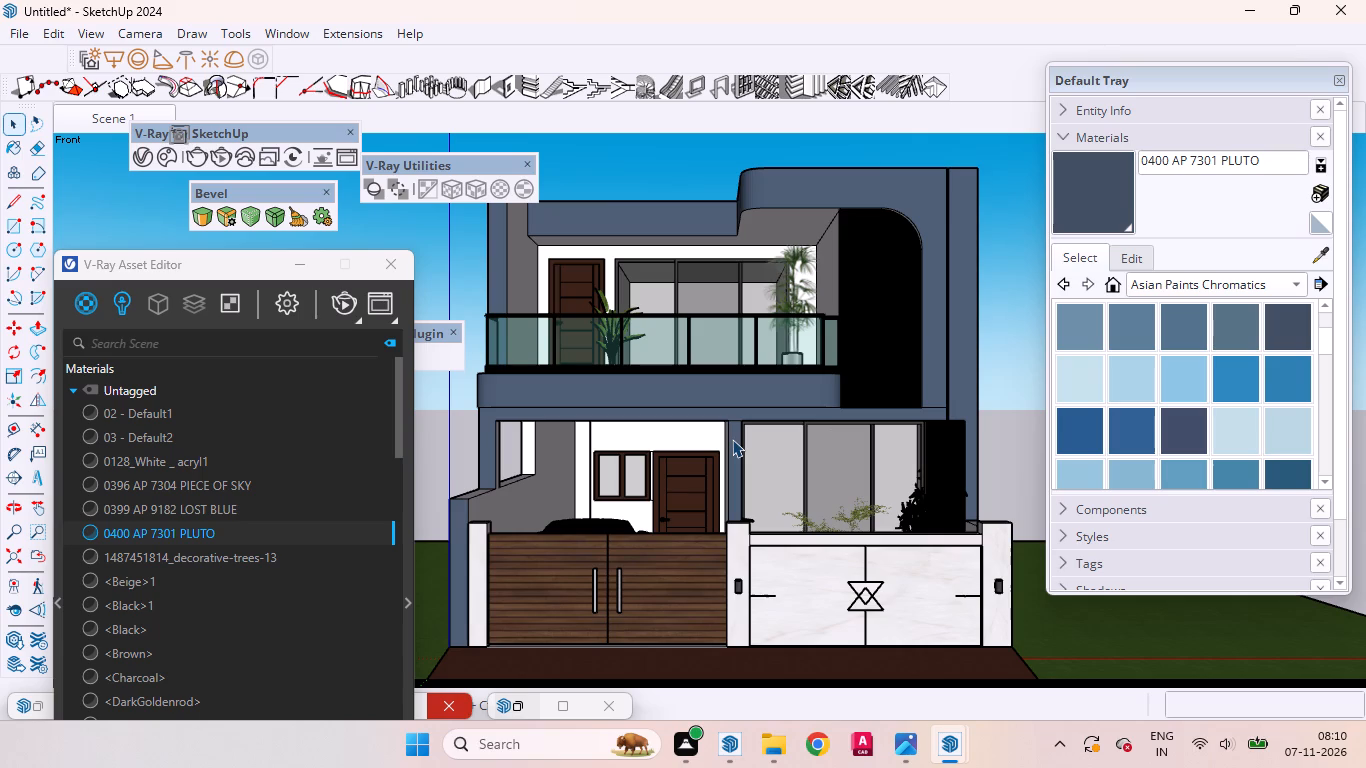
pyautogui.scroll(-3, 799, 449)
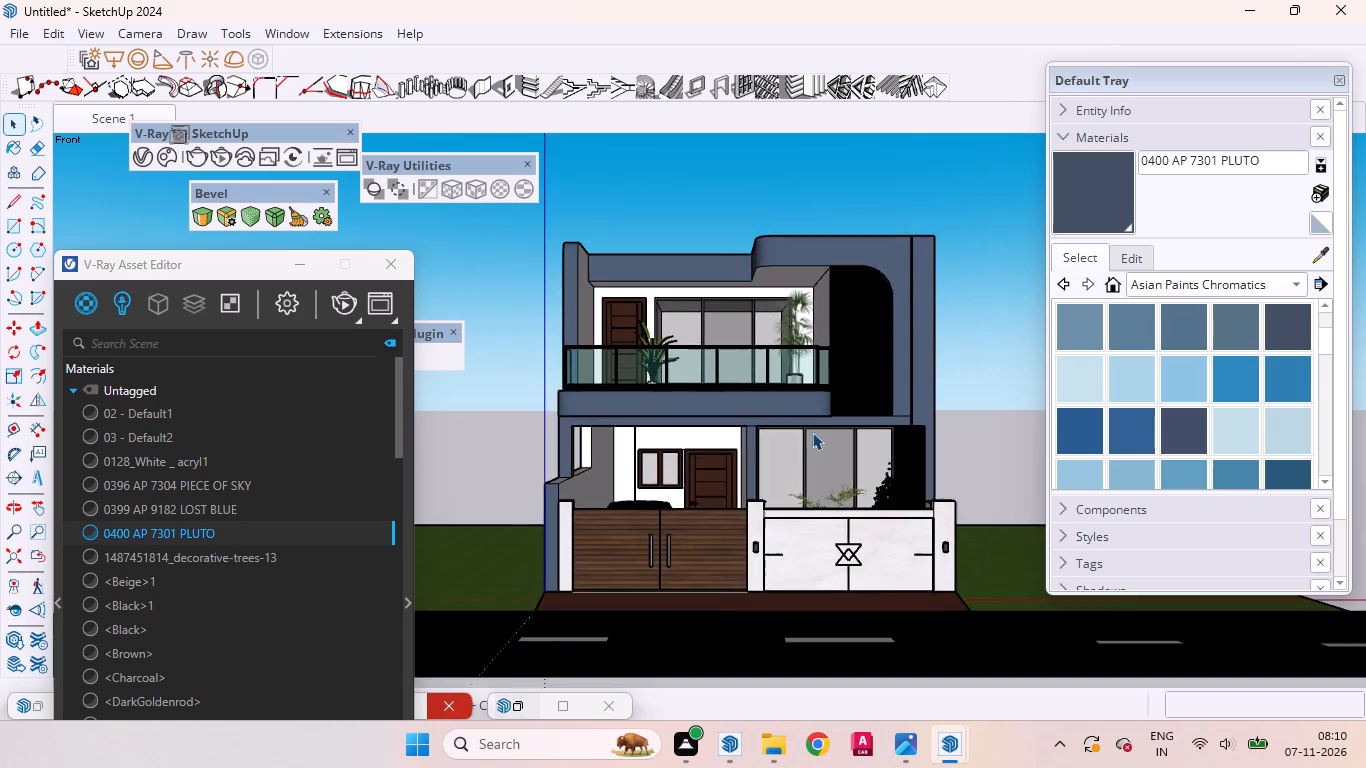
pyautogui.moveTo(817, 512); pyautogui.dragTo(781, 766, button='middle')
pyautogui.scroll(11, 797, 572)
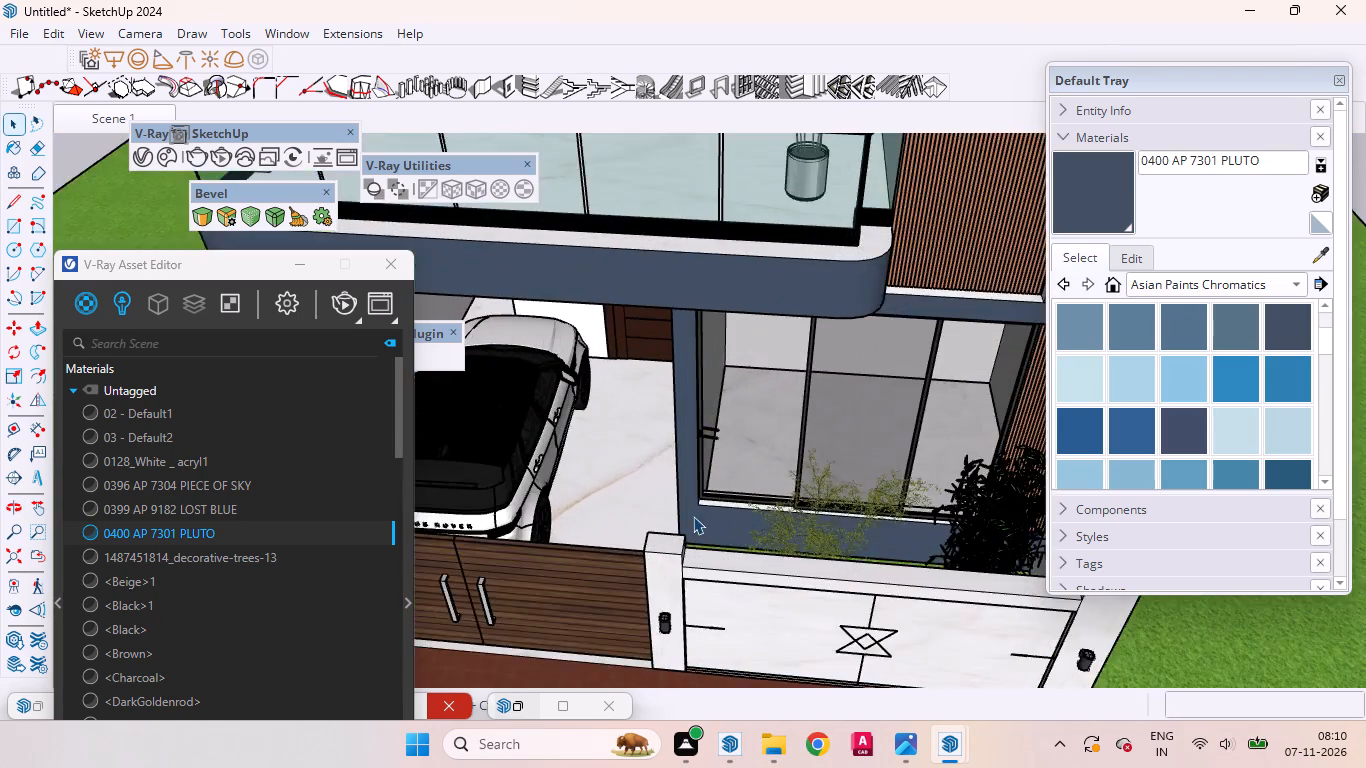
pyautogui.scroll(2, 693, 516)
pyautogui.scroll(-10, 648, 538)
pyautogui.moveTo(655, 587); pyautogui.dragTo(851, 460, button='middle')
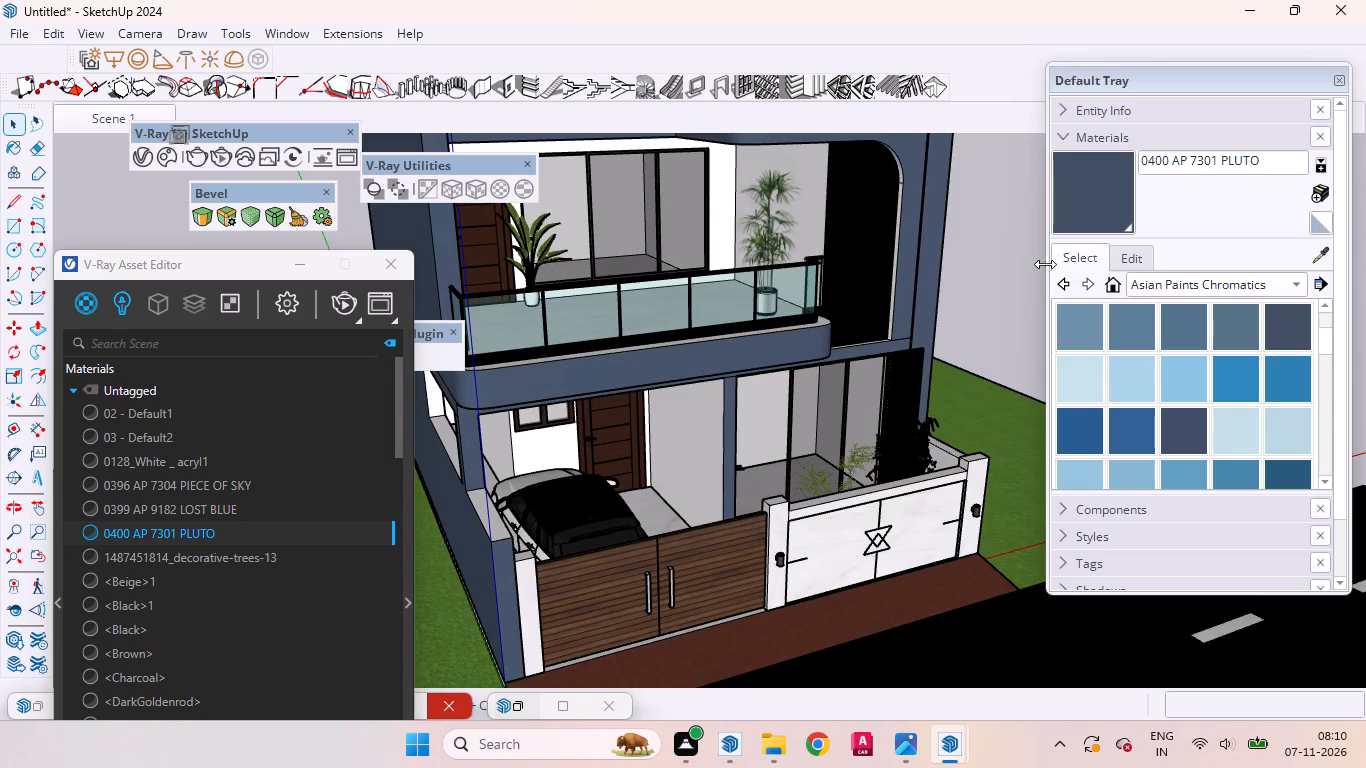
# Sample the car porch's marble floor material and set its V-Ray reflection surface control to Use Glossiness.
pyautogui.click(1319, 258)
pyautogui.scroll(11, 681, 513)
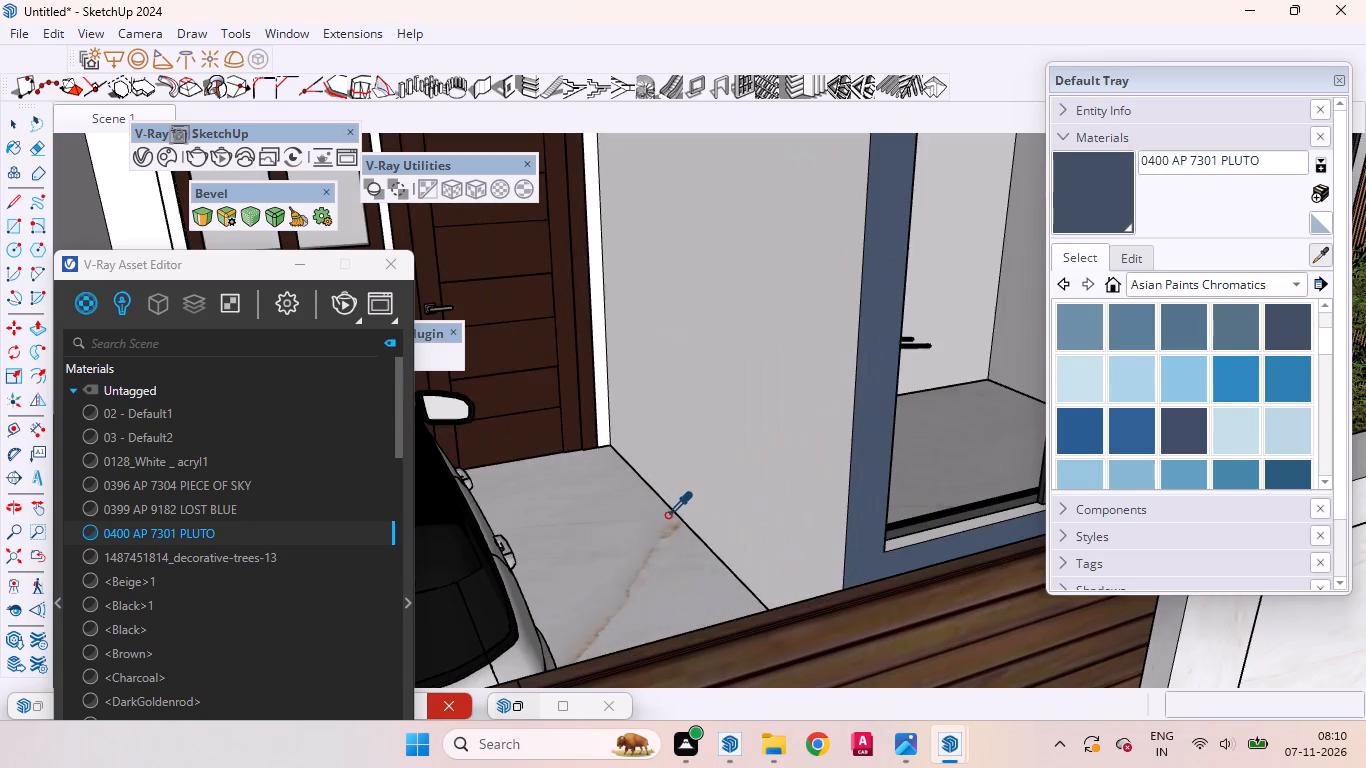
pyautogui.click(629, 545)
pyautogui.moveTo(189, 268); pyautogui.dragTo(240, 263)
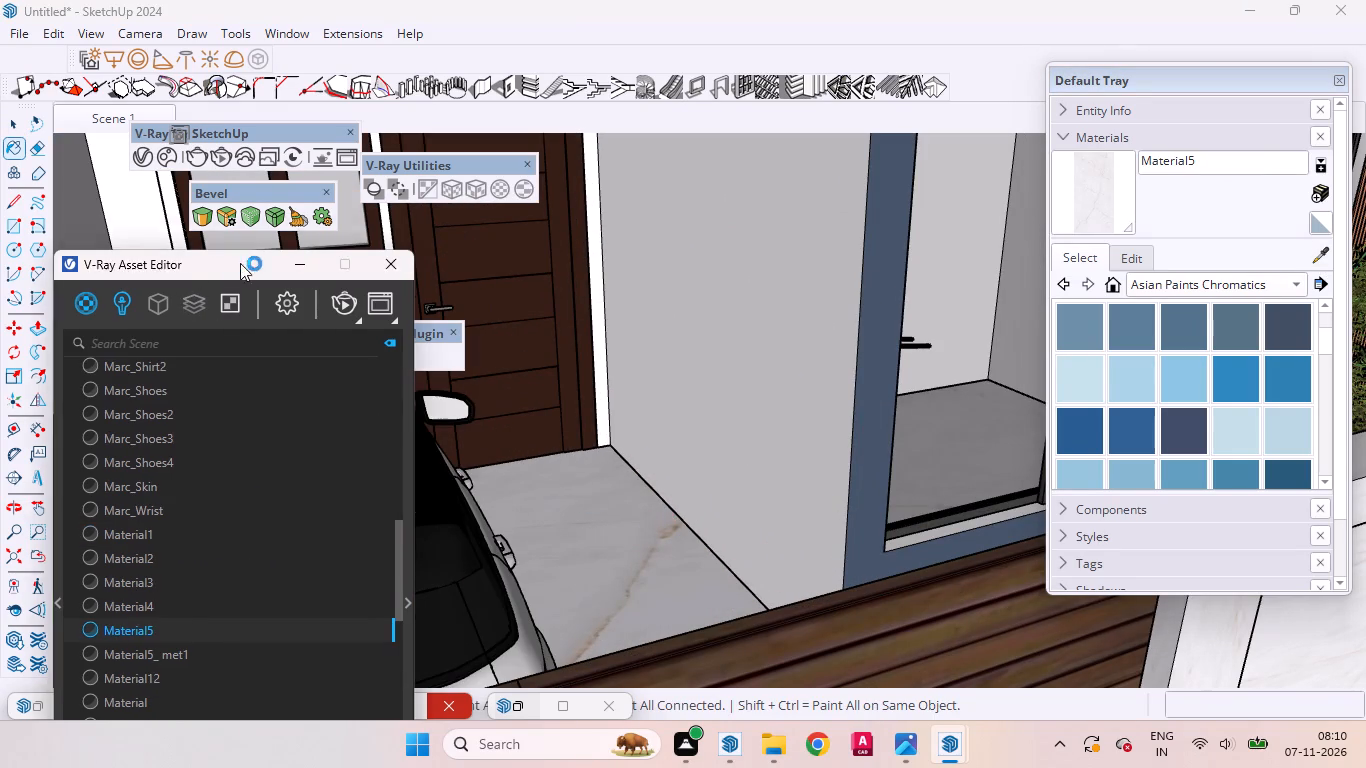
pyautogui.moveTo(240, 263); pyautogui.dragTo(435, 76)
pyautogui.click(611, 414)
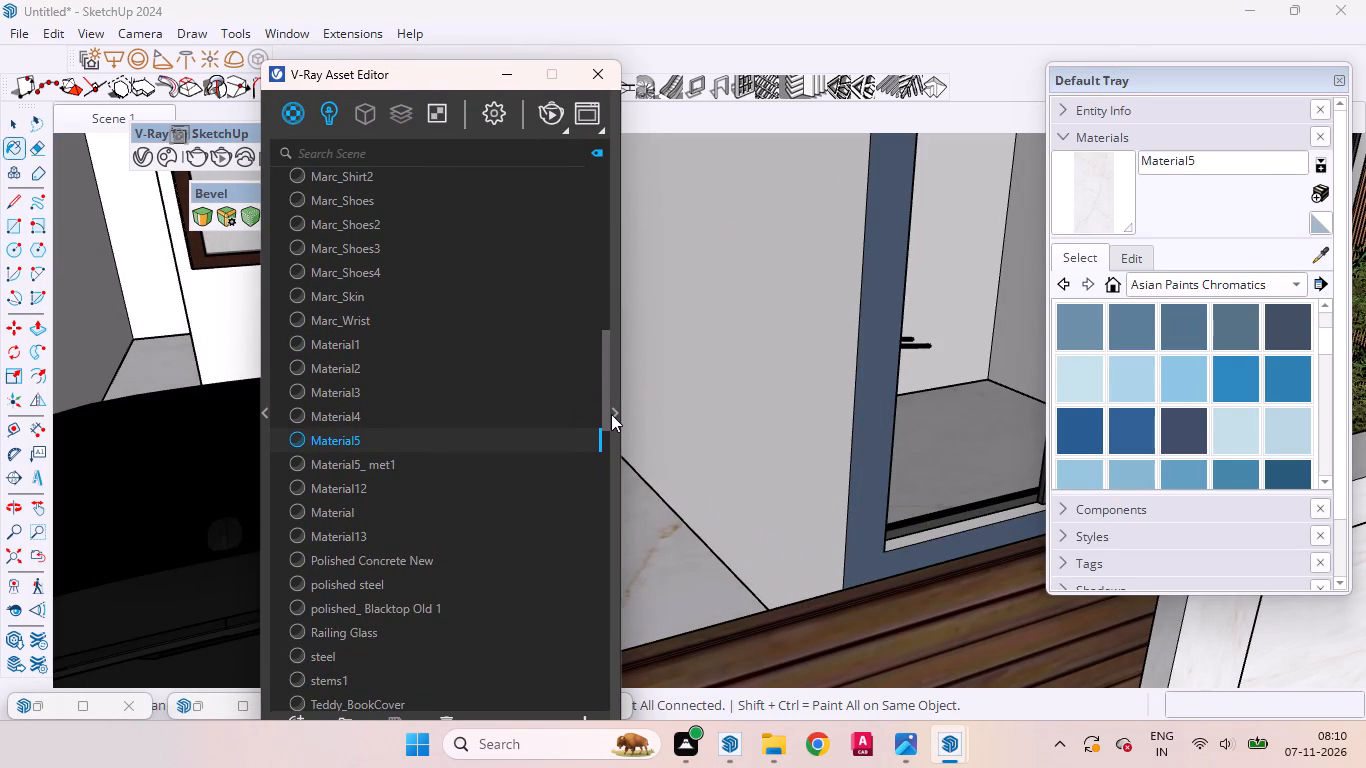
pyautogui.click(795, 385)
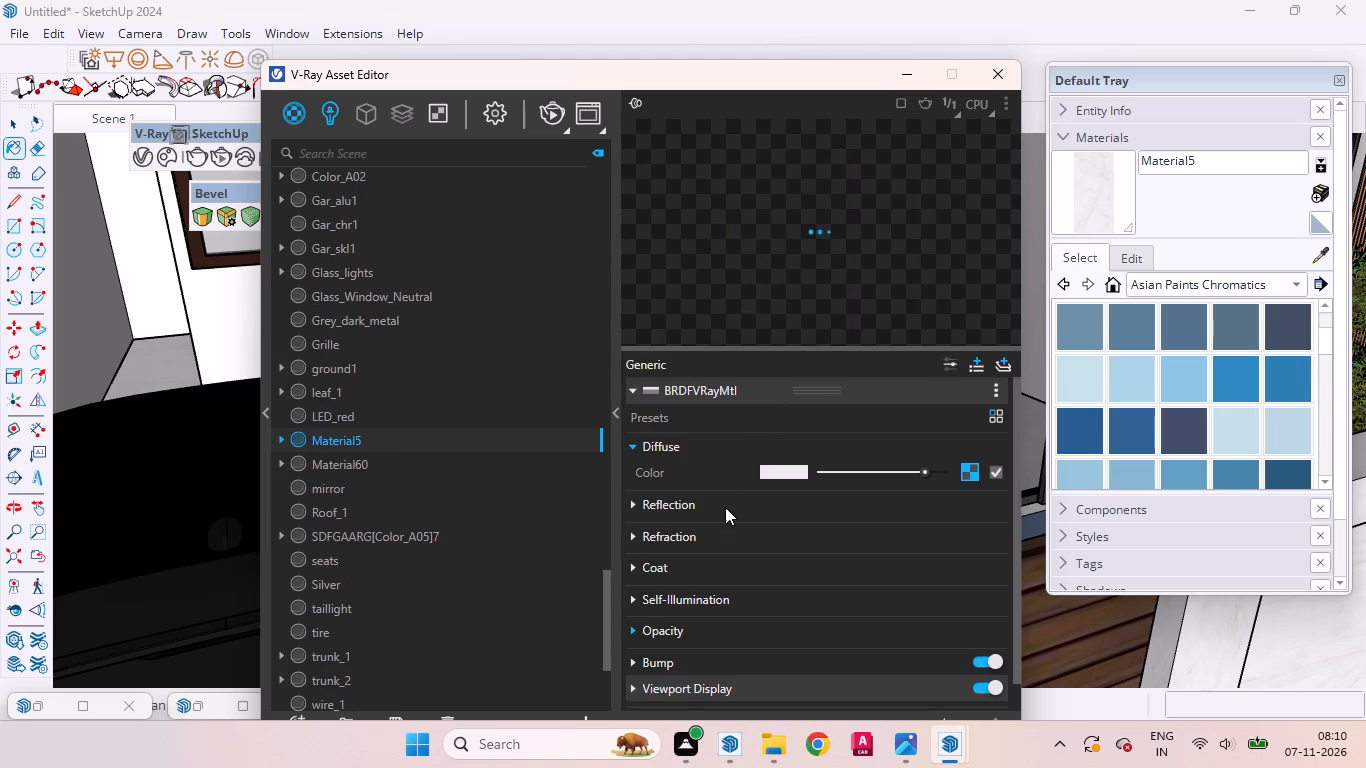
pyautogui.click(725, 505)
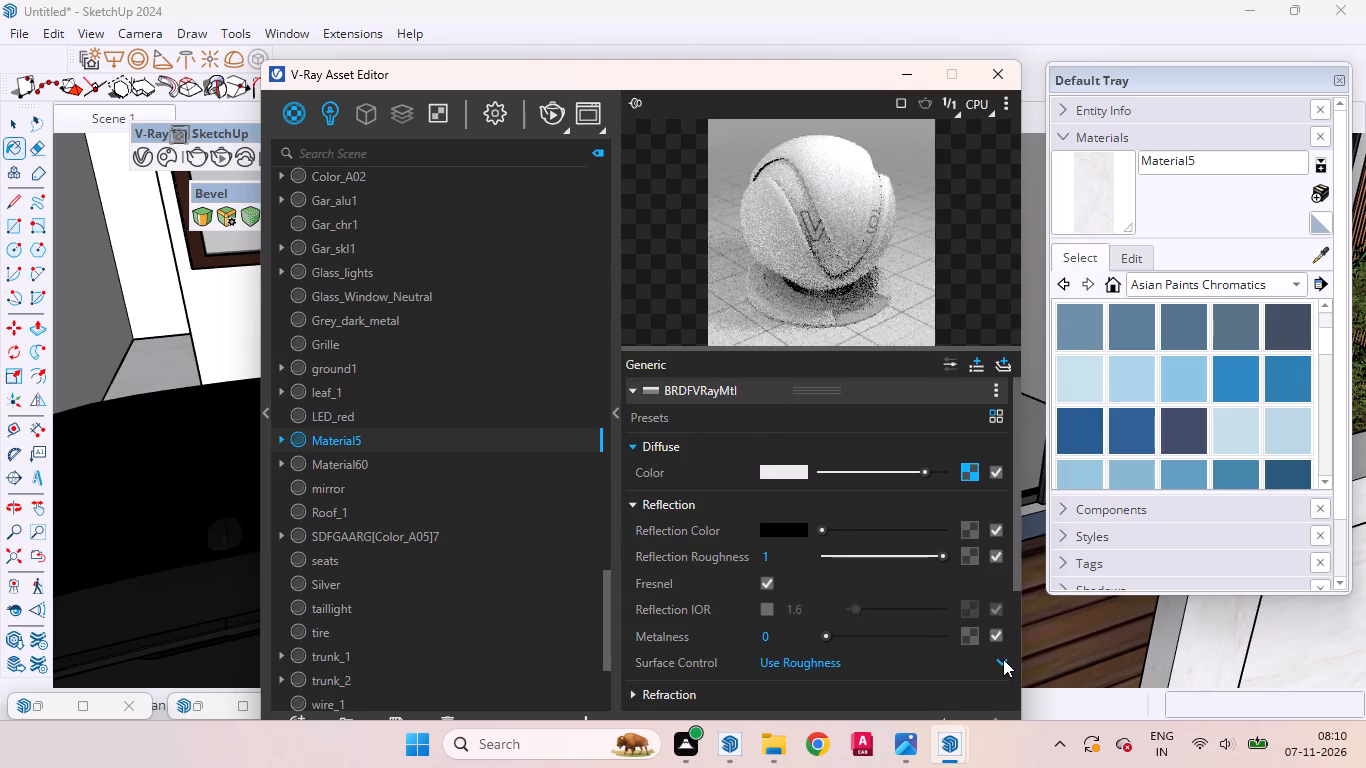
pyautogui.click(1003, 659)
pyautogui.click(806, 604)
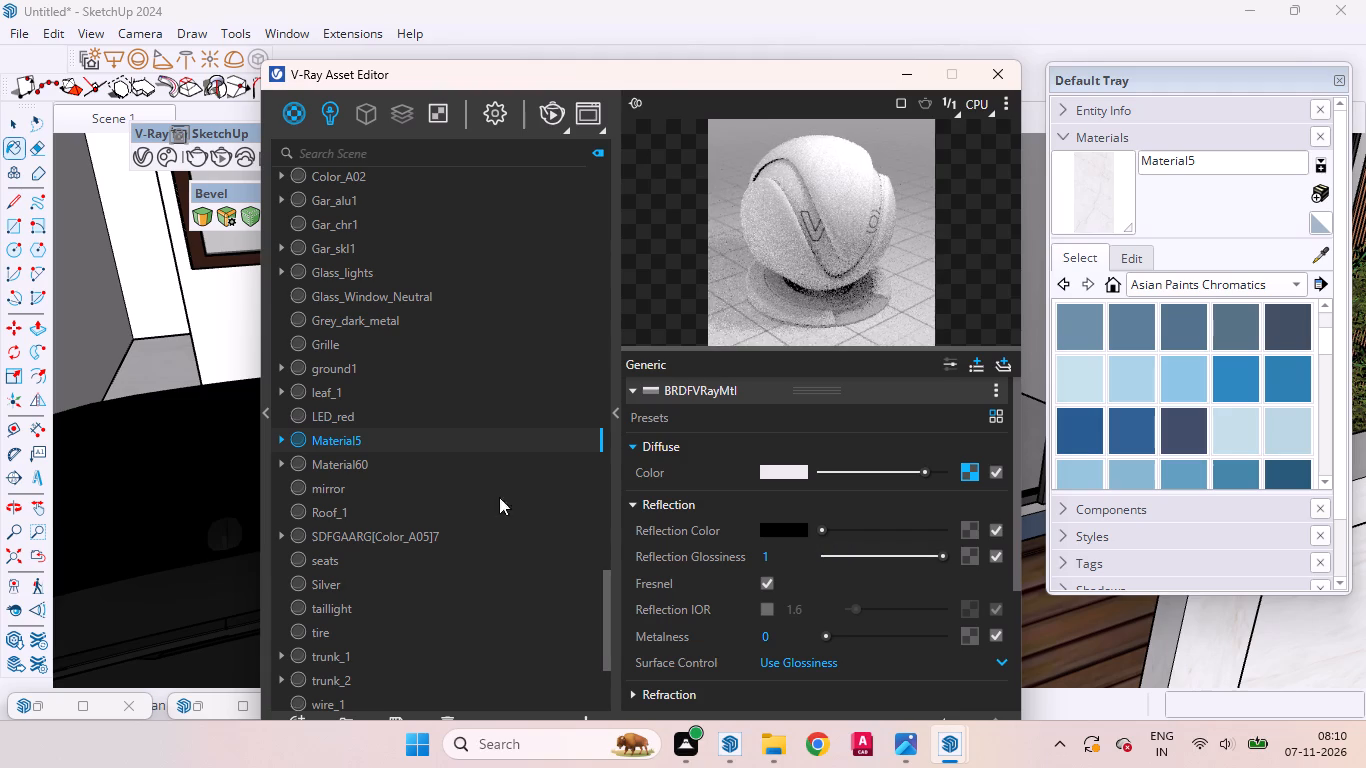
# Raise the marble material's V-Ray reflection colour from black to a light grey, check the preview, and minimise the asset editor.
pyautogui.moveTo(669, 71); pyautogui.dragTo(651, 18)
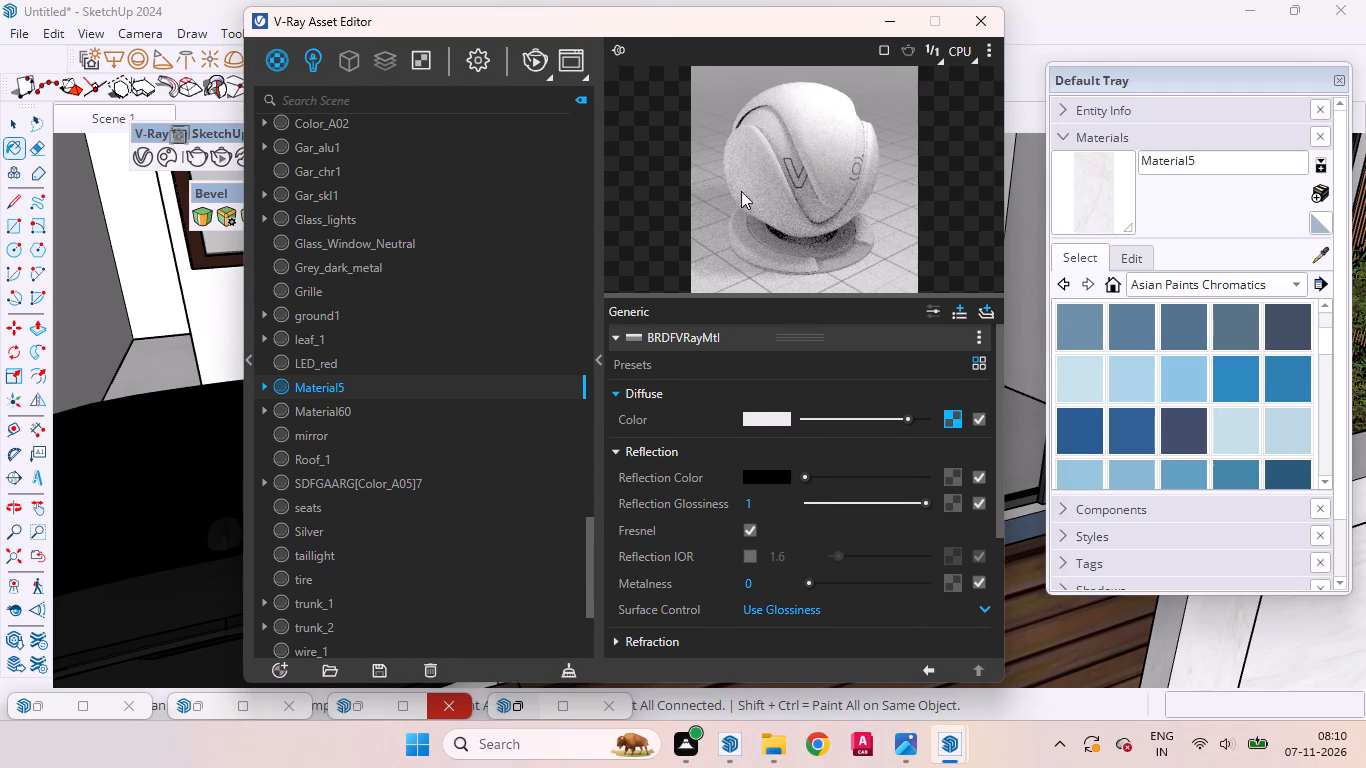
pyautogui.moveTo(802, 479); pyautogui.dragTo(860, 482)
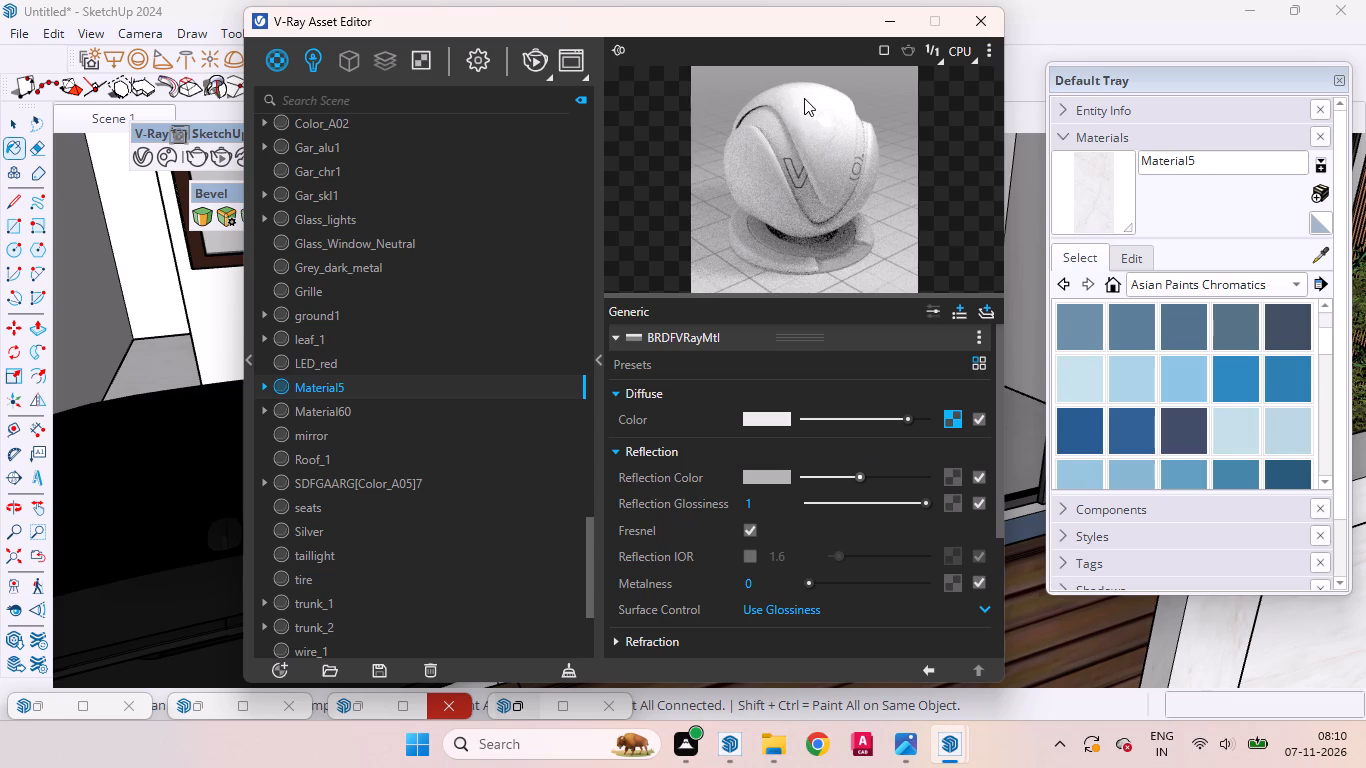
pyautogui.moveTo(731, 127); pyautogui.dragTo(743, 106)
pyautogui.moveTo(743, 106); pyautogui.dragTo(883, 114)
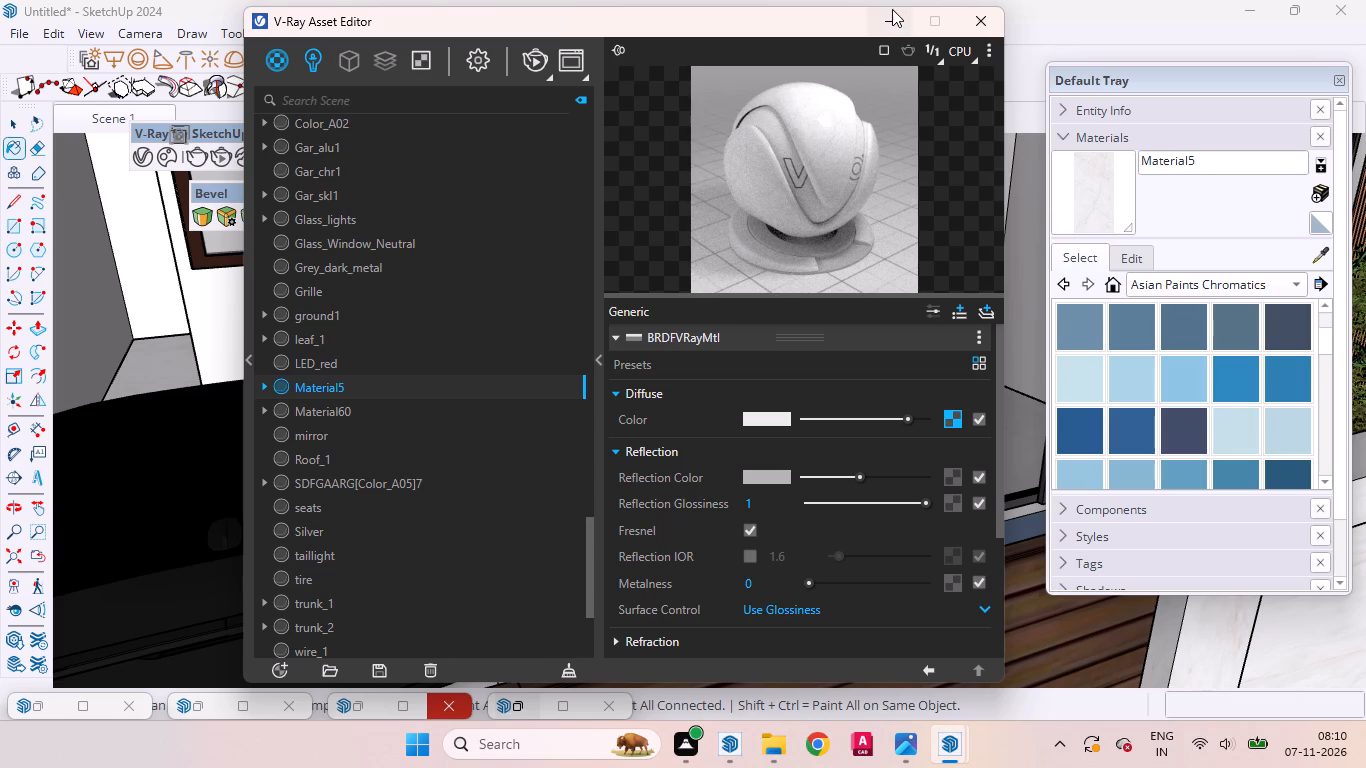
pyautogui.click(891, 9)
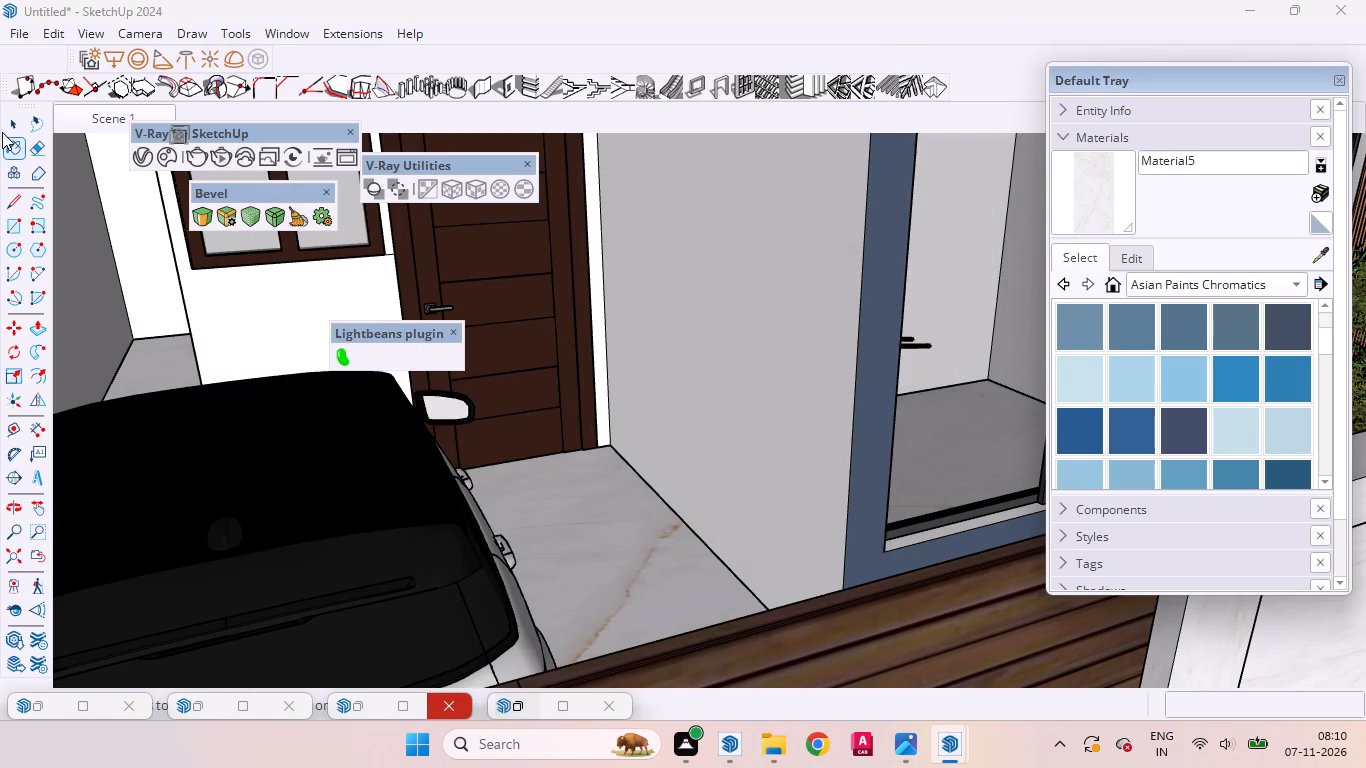
# Examine the facade, car porch, marble boundary wall and roof from the front and above.
pyautogui.click(2, 124)
pyautogui.scroll(-6, 737, 489)
pyautogui.scroll(2, 737, 490)
pyautogui.scroll(-5, 737, 490)
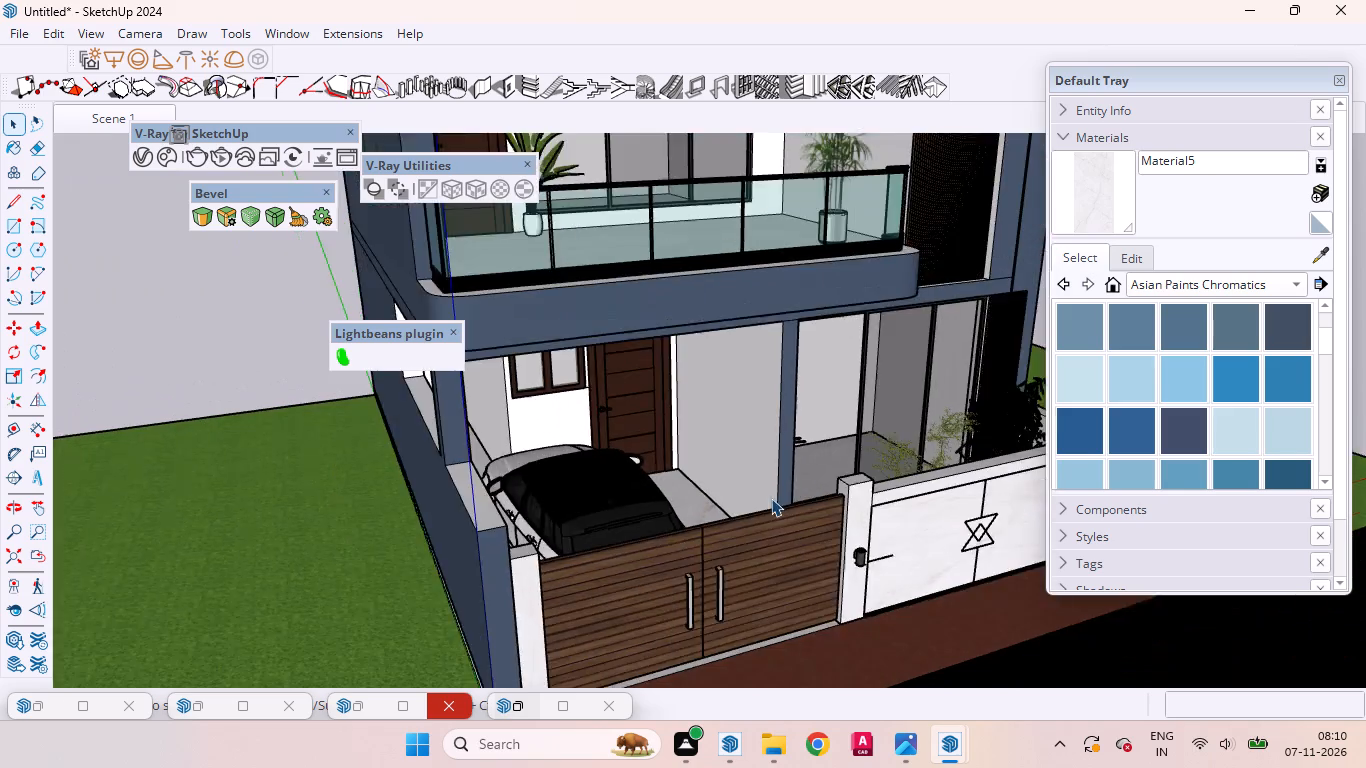
pyautogui.scroll(-2, 771, 498)
pyautogui.scroll(1, 771, 498)
pyautogui.scroll(-3, 771, 498)
pyautogui.moveTo(801, 498); pyautogui.dragTo(684, 610, button='middle')
pyautogui.scroll(-5, 685, 569)
pyautogui.scroll(5, 790, 574)
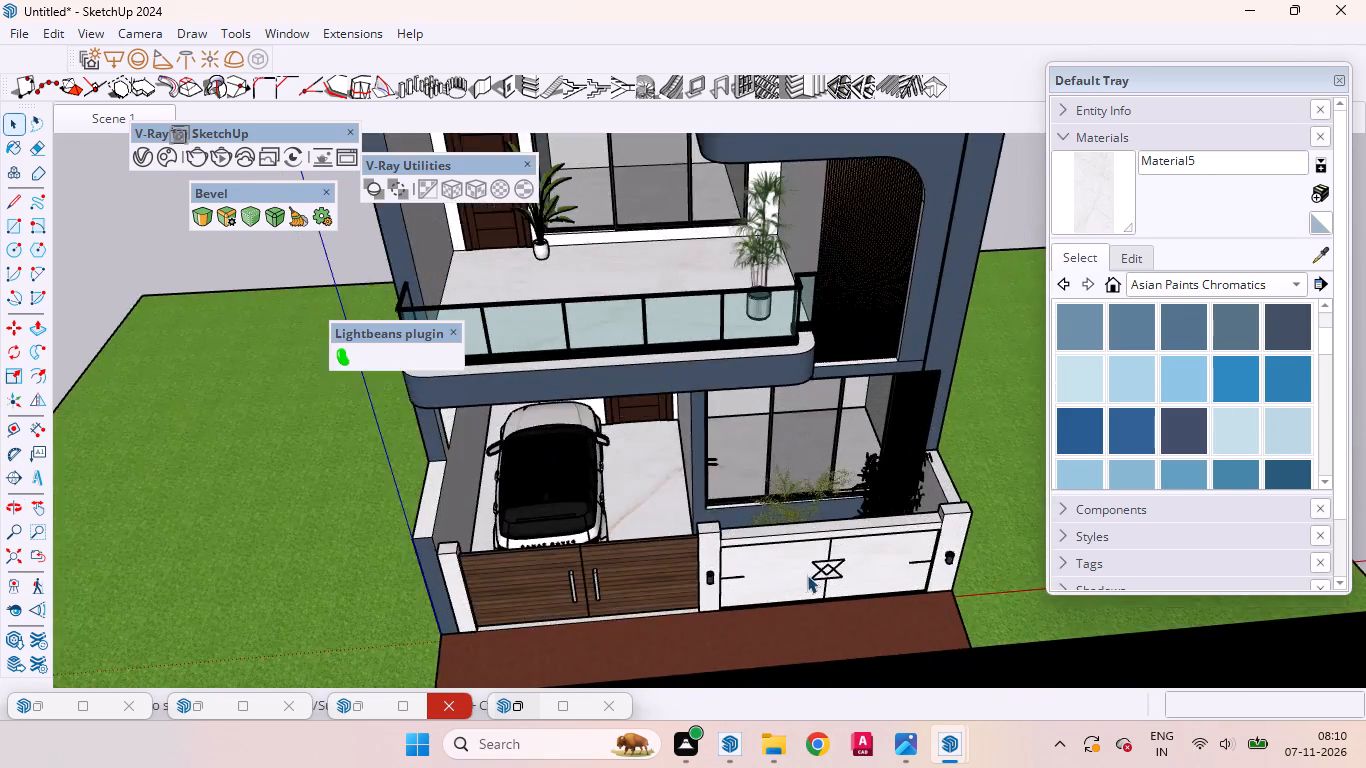
pyautogui.scroll(13, 807, 575)
pyautogui.scroll(-9, 640, 580)
pyautogui.scroll(1, 590, 572)
pyautogui.scroll(-3, 590, 572)
pyautogui.moveTo(837, 562); pyautogui.dragTo(820, 567, button='middle')
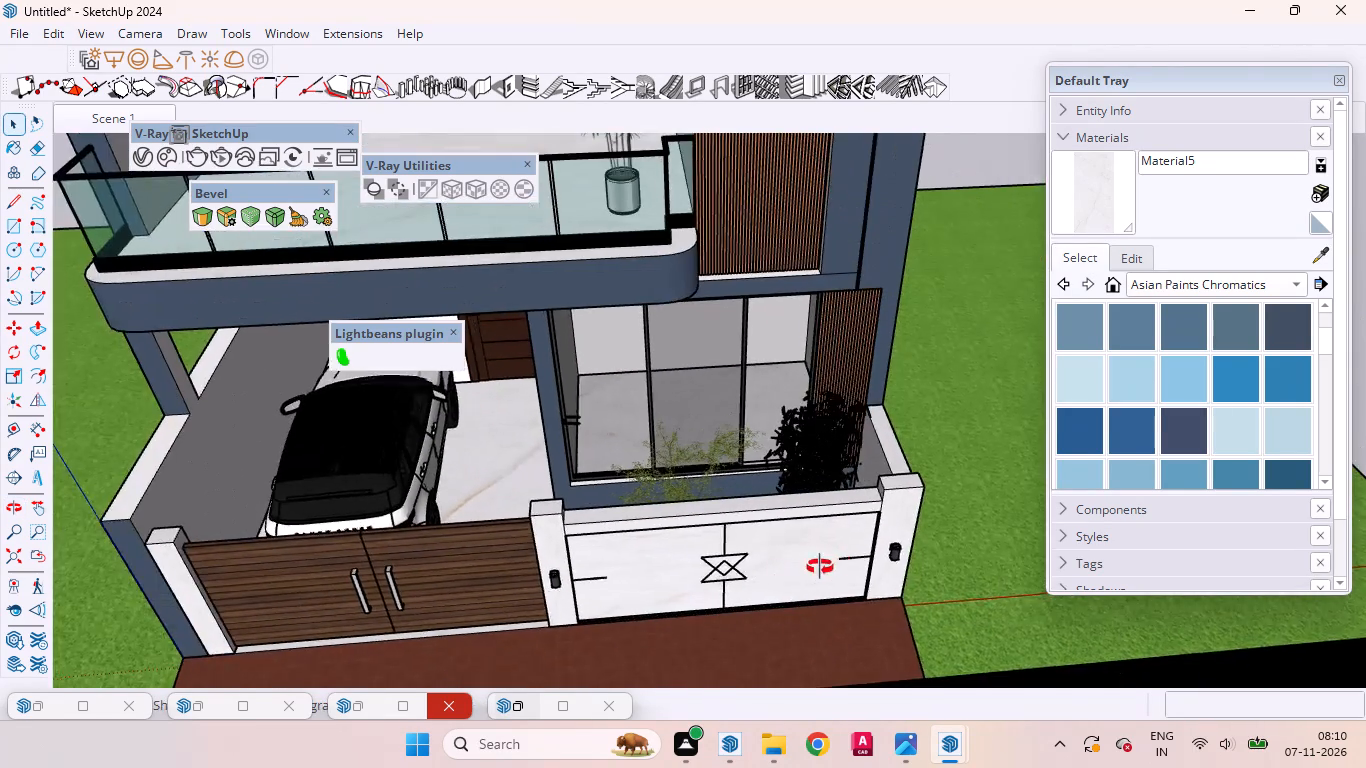
pyautogui.moveTo(820, 567); pyautogui.dragTo(931, 531, button='middle')
pyautogui.scroll(-14, 864, 585)
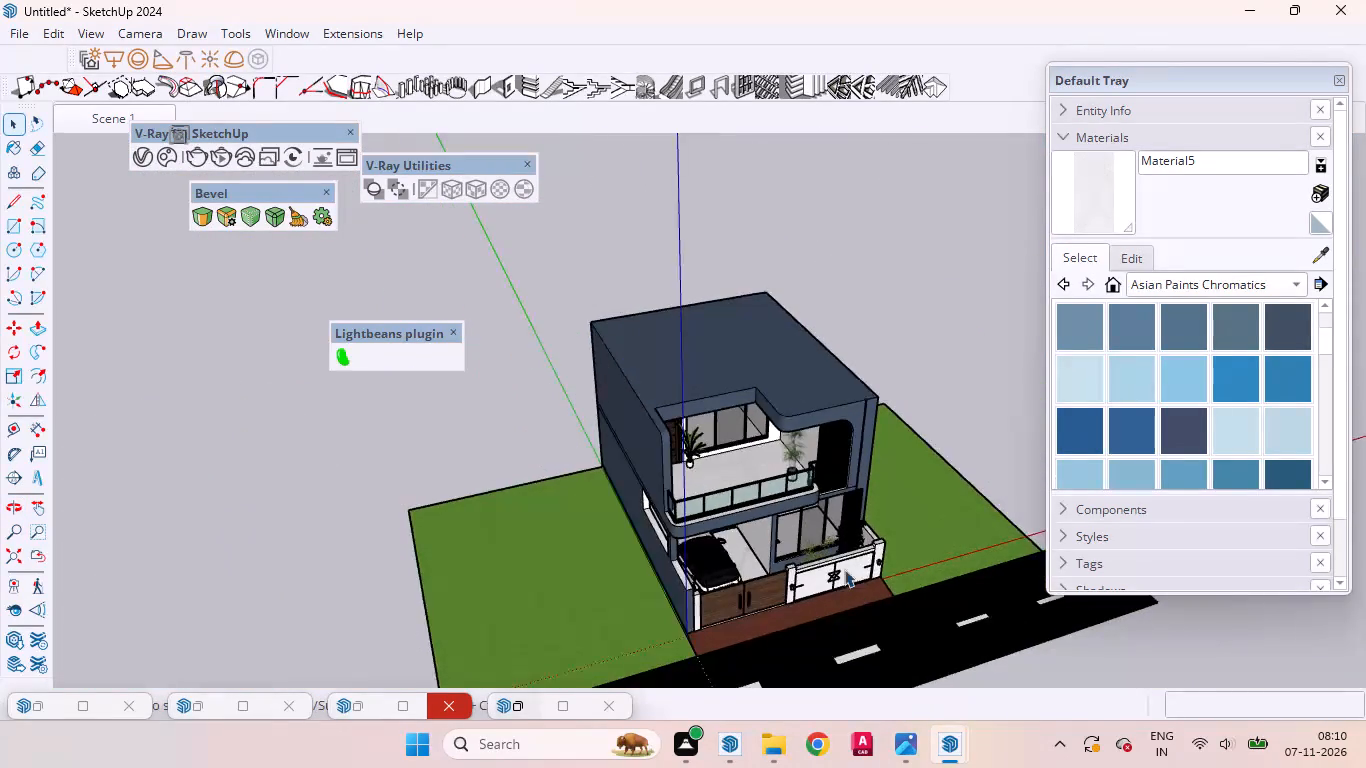
pyautogui.scroll(8, 702, 370)
pyautogui.scroll(-4, 730, 530)
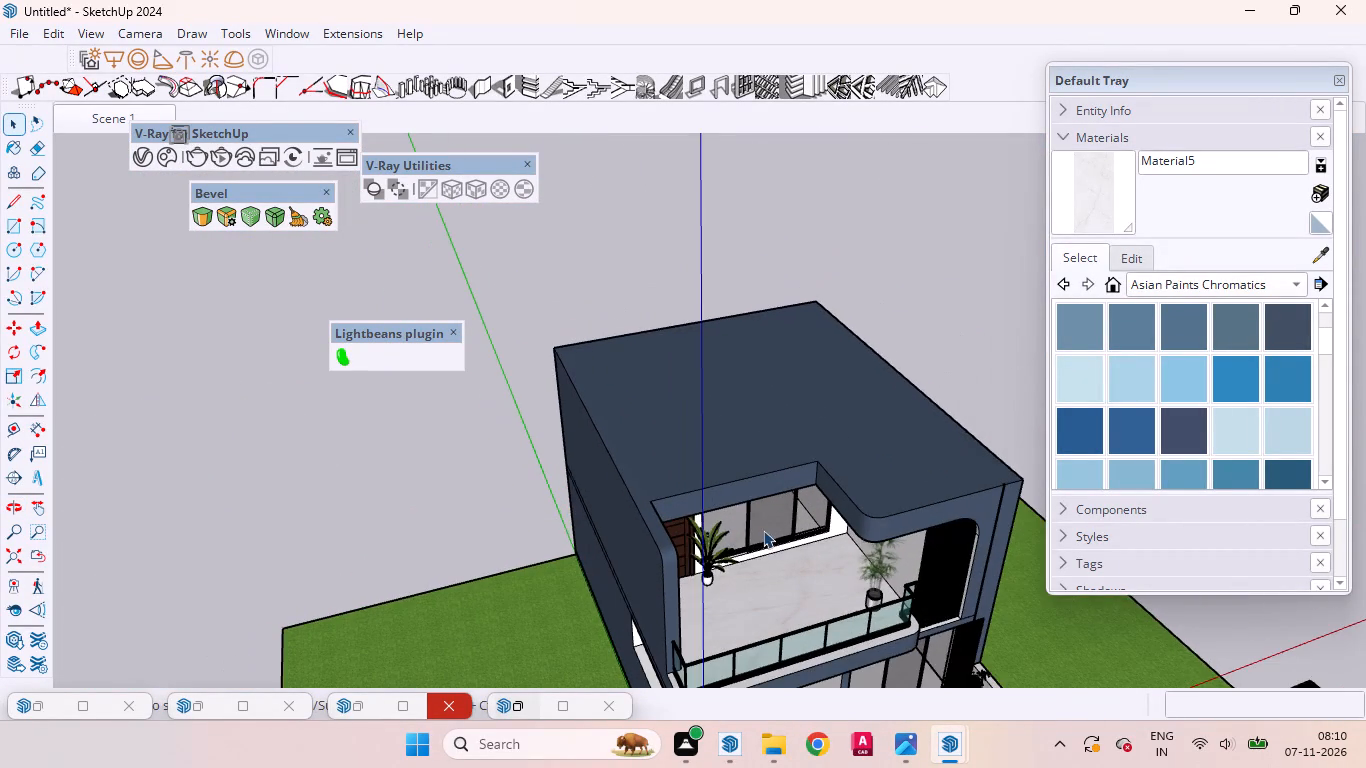
# Open the house group and select the ceiling face above the upper-floor balcony.
pyautogui.moveTo(763, 530); pyautogui.dragTo(653, 271, button='middle')
pyautogui.scroll(7, 833, 413)
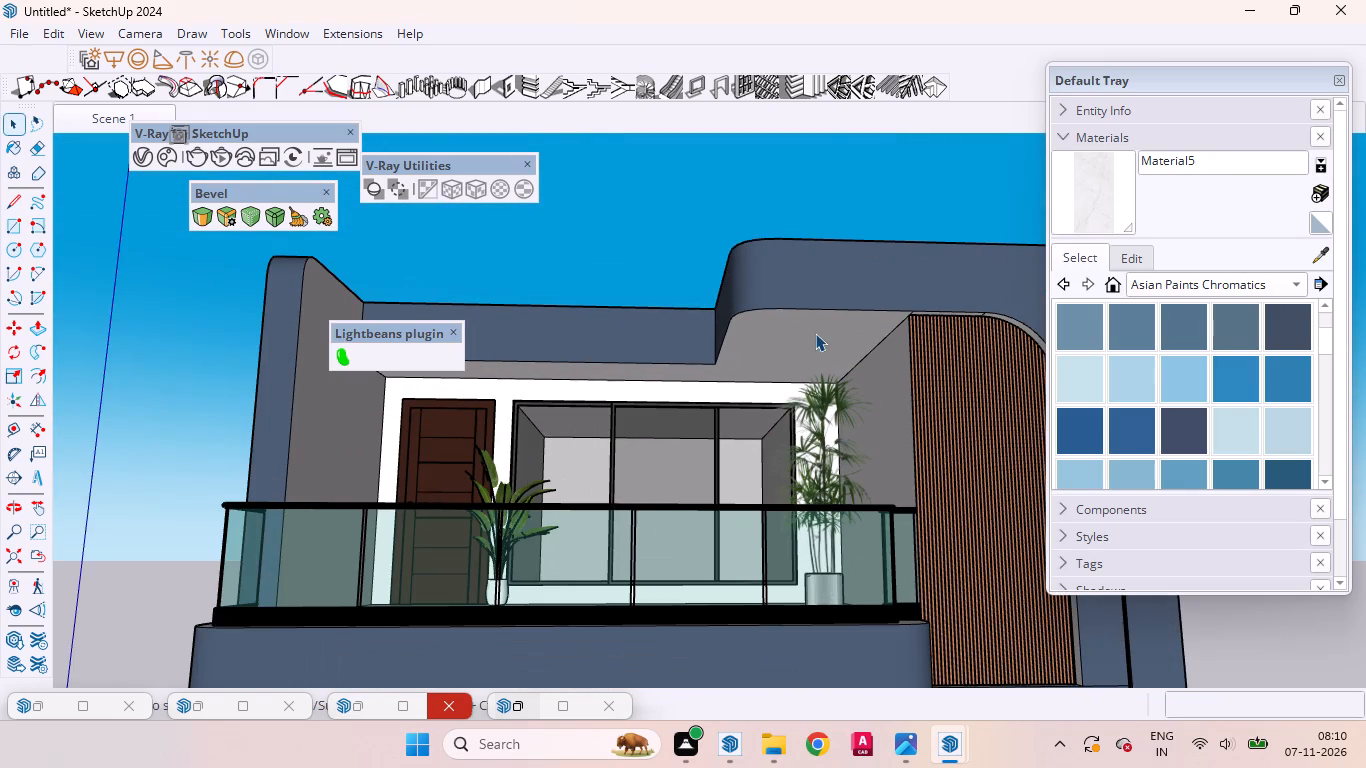
pyautogui.click(811, 342)
pyautogui.doubleClick(811, 342)
pyautogui.click(811, 342)
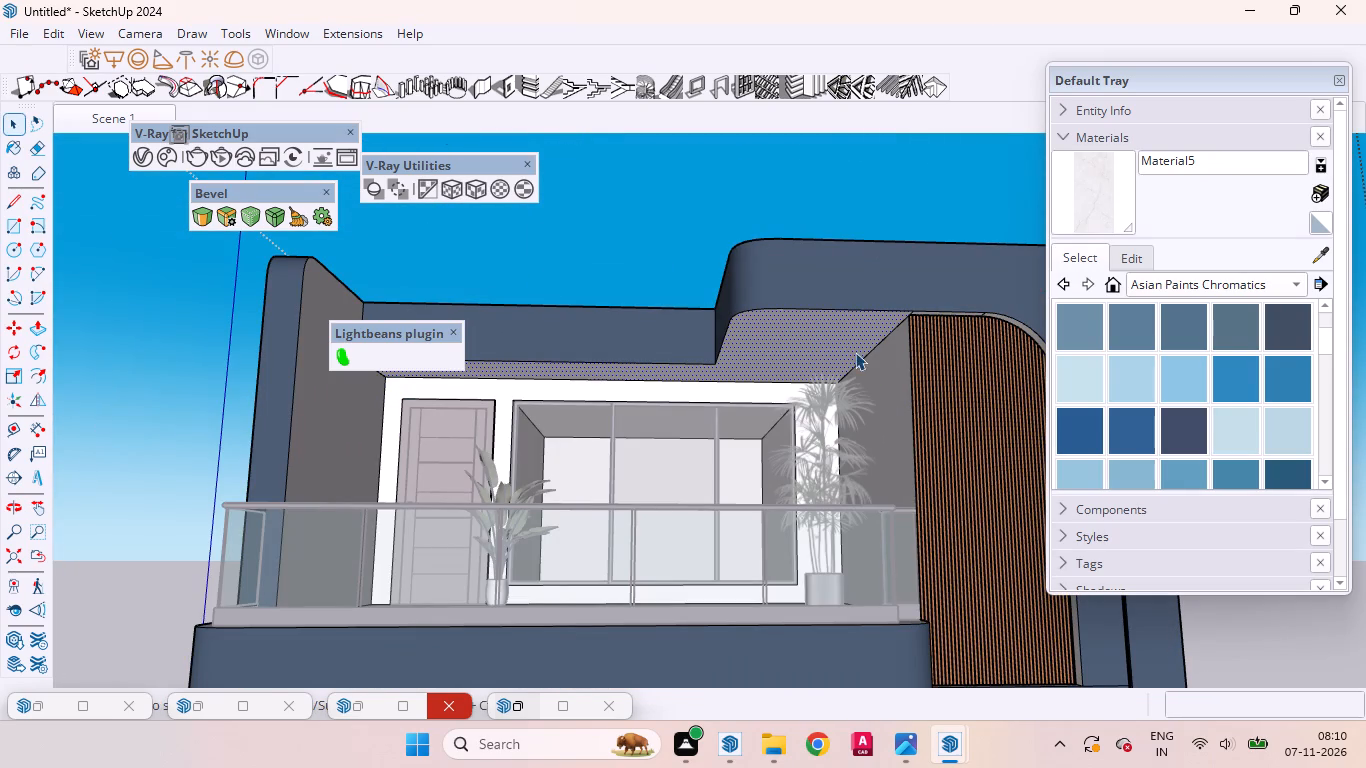
# Examine the upper-floor balcony ceiling and the roof edge around it from the front and from below.
pyautogui.moveTo(855, 352); pyautogui.dragTo(865, 340, button='middle')
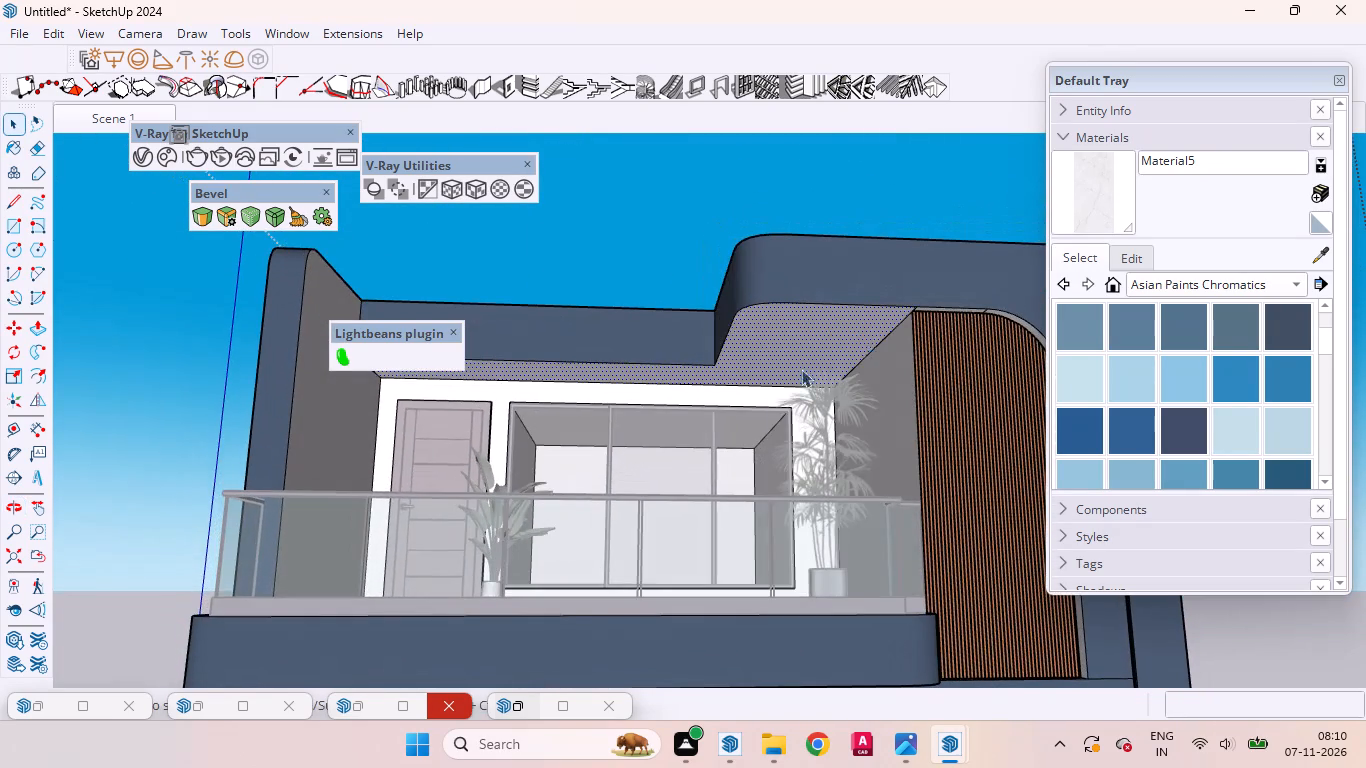
pyautogui.scroll(-9, 749, 402)
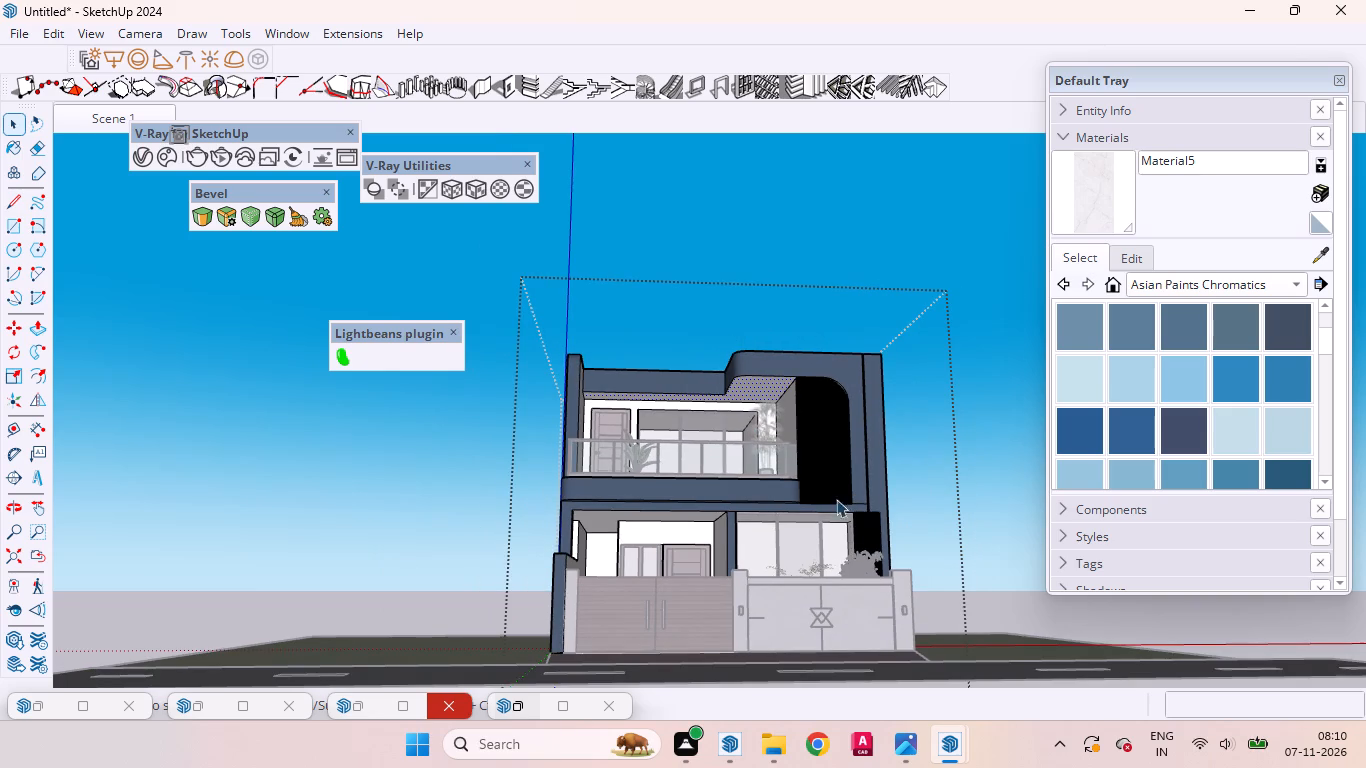
pyautogui.scroll(4, 726, 509)
pyautogui.scroll(-2, 809, 609)
pyautogui.scroll(3, 770, 380)
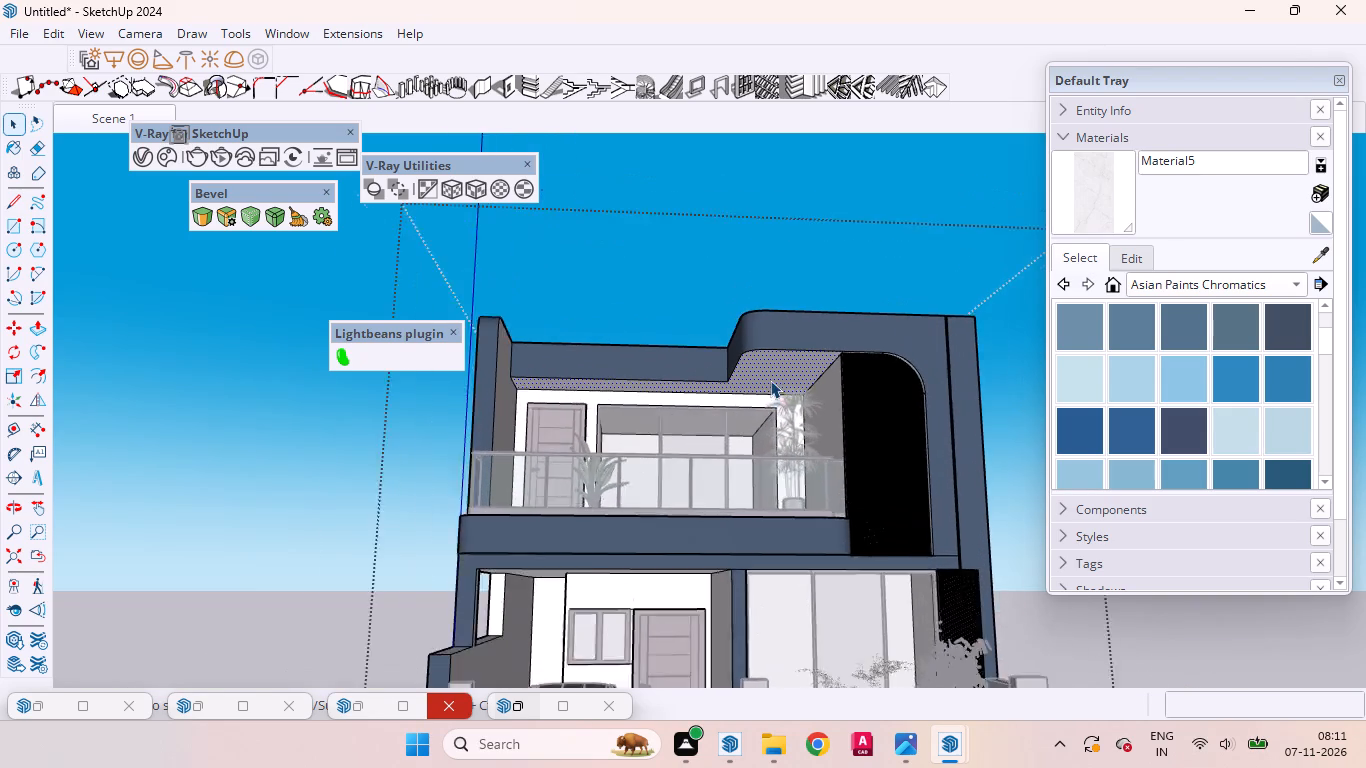
pyautogui.scroll(3, 770, 380)
pyautogui.moveTo(777, 403); pyautogui.dragTo(822, 369, button='middle')
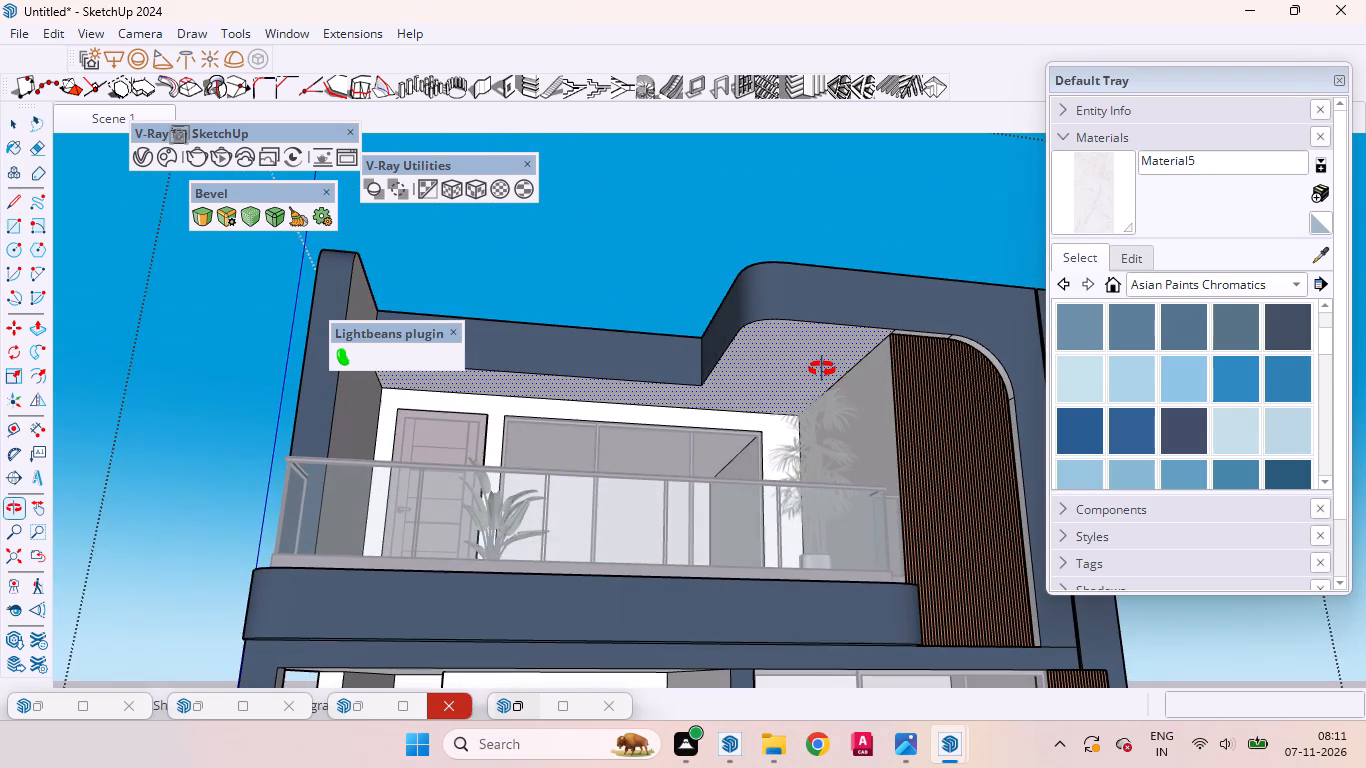
pyautogui.moveTo(822, 369); pyautogui.dragTo(830, 433, button='middle')
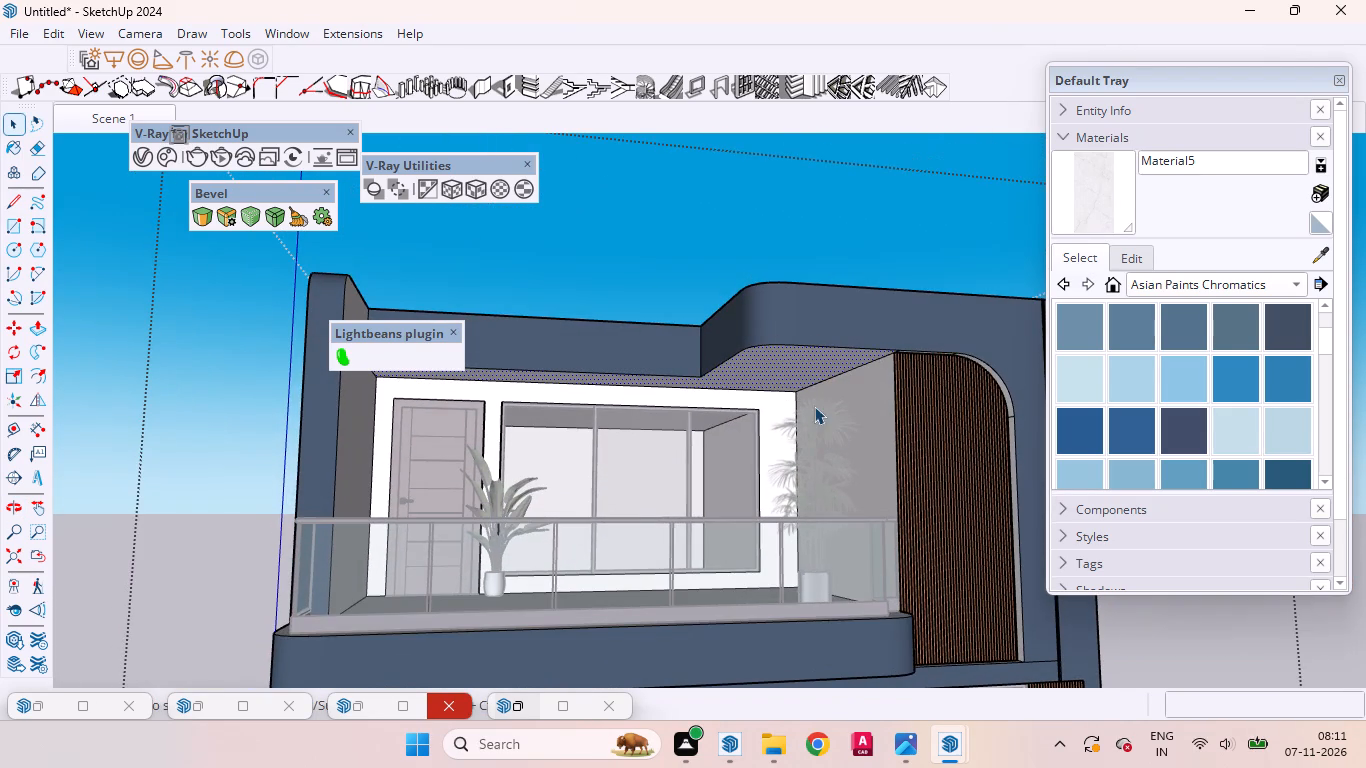
pyautogui.scroll(-4, 818, 400)
pyautogui.scroll(8, 784, 335)
pyautogui.moveTo(817, 405); pyautogui.dragTo(815, 405, button='middle')
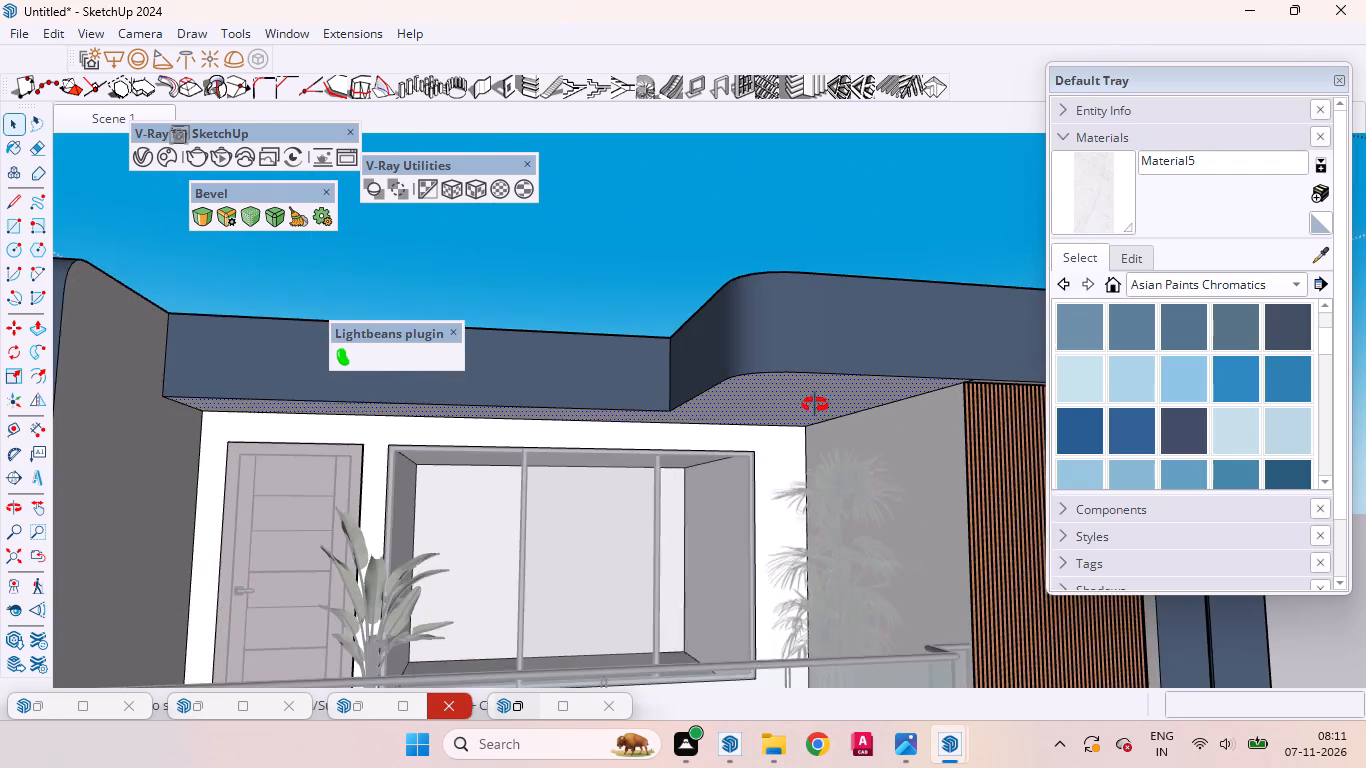
pyautogui.moveTo(815, 405); pyautogui.dragTo(746, 302, button='middle')
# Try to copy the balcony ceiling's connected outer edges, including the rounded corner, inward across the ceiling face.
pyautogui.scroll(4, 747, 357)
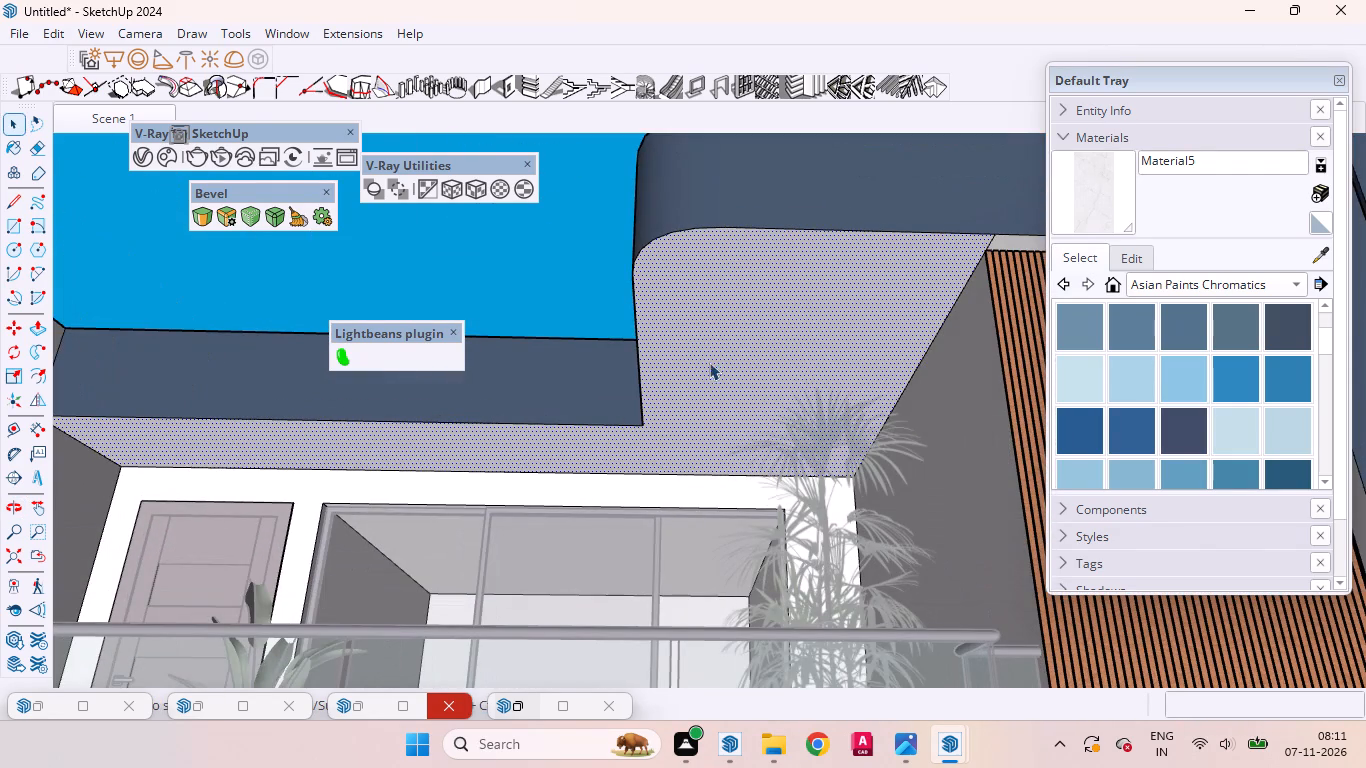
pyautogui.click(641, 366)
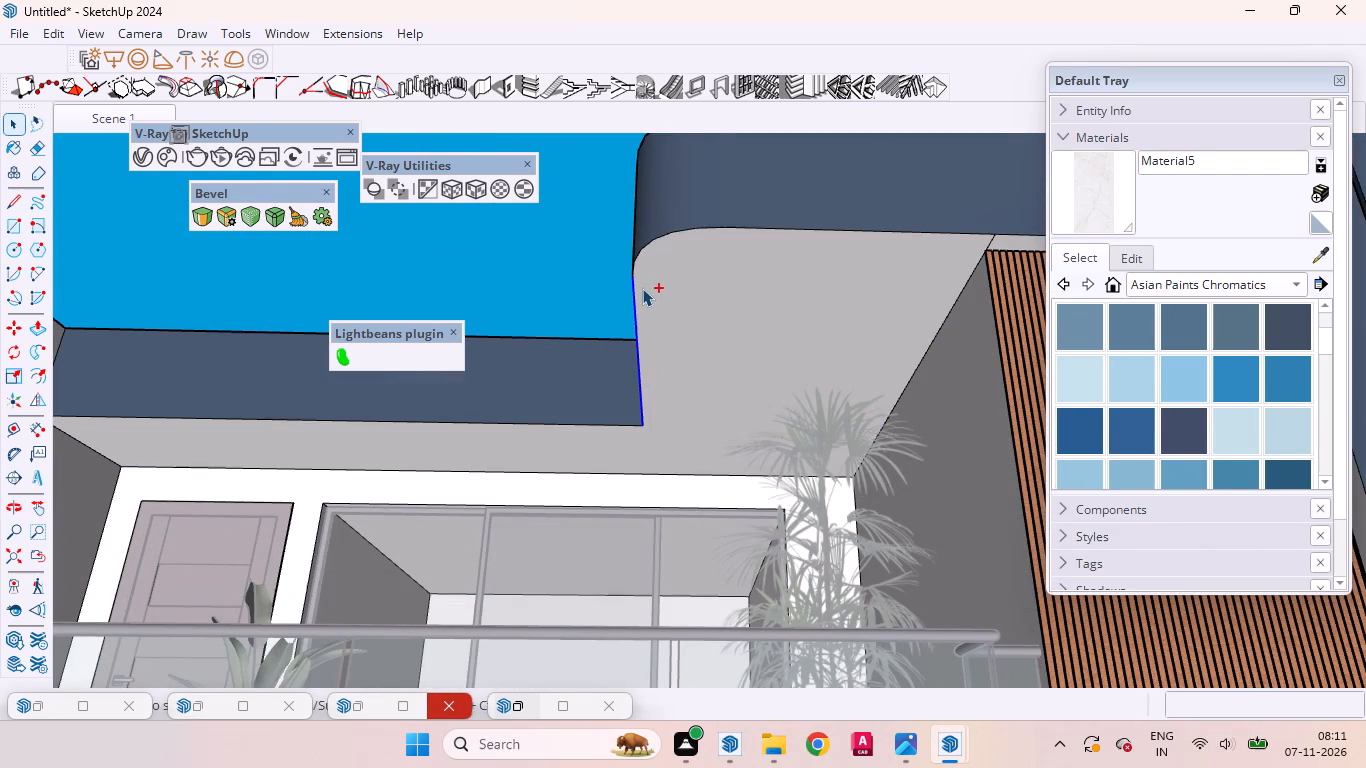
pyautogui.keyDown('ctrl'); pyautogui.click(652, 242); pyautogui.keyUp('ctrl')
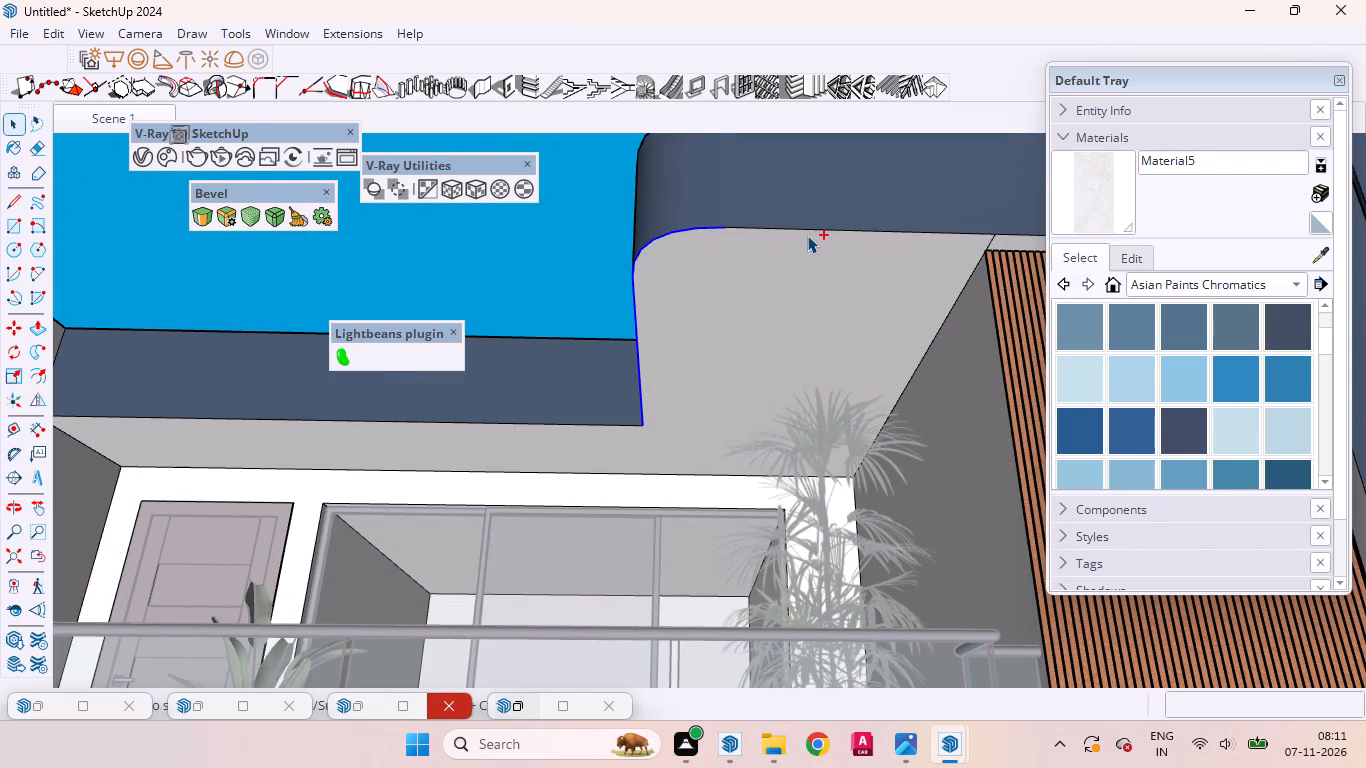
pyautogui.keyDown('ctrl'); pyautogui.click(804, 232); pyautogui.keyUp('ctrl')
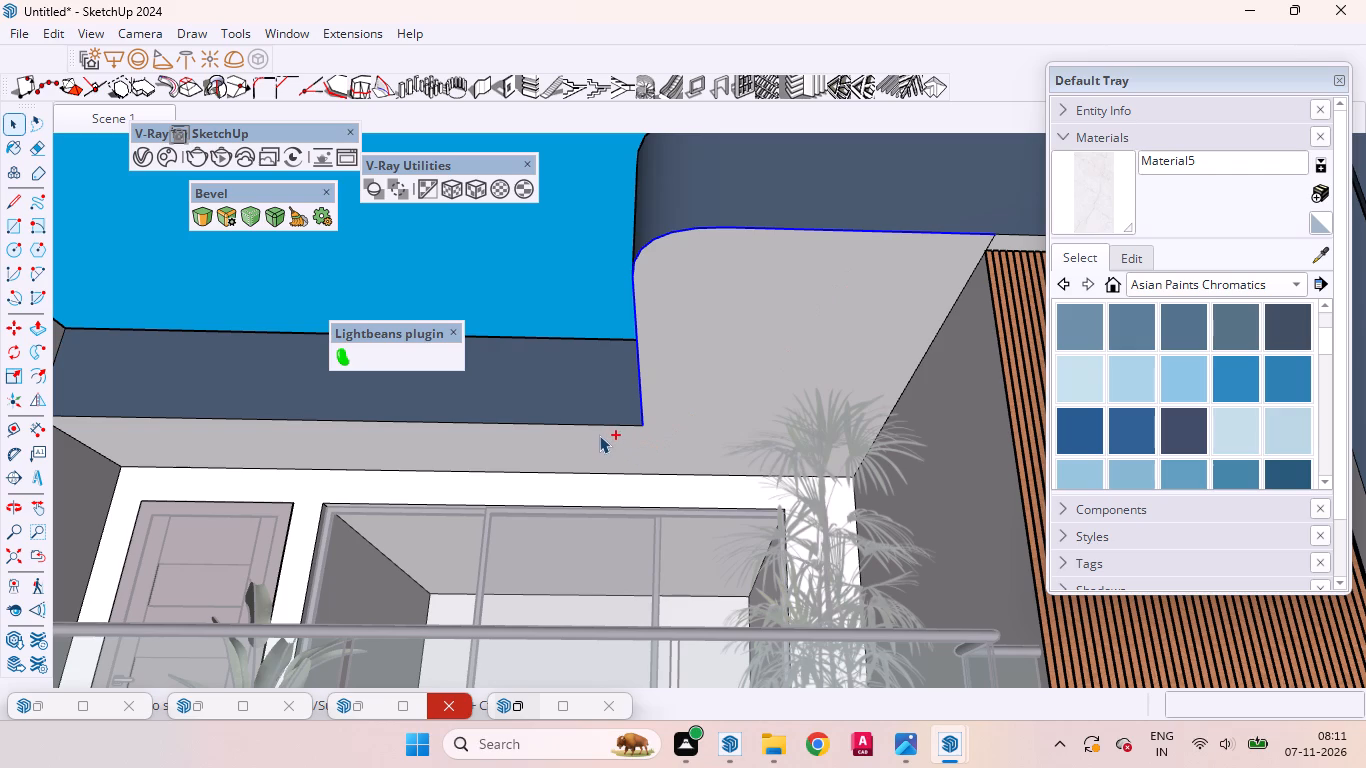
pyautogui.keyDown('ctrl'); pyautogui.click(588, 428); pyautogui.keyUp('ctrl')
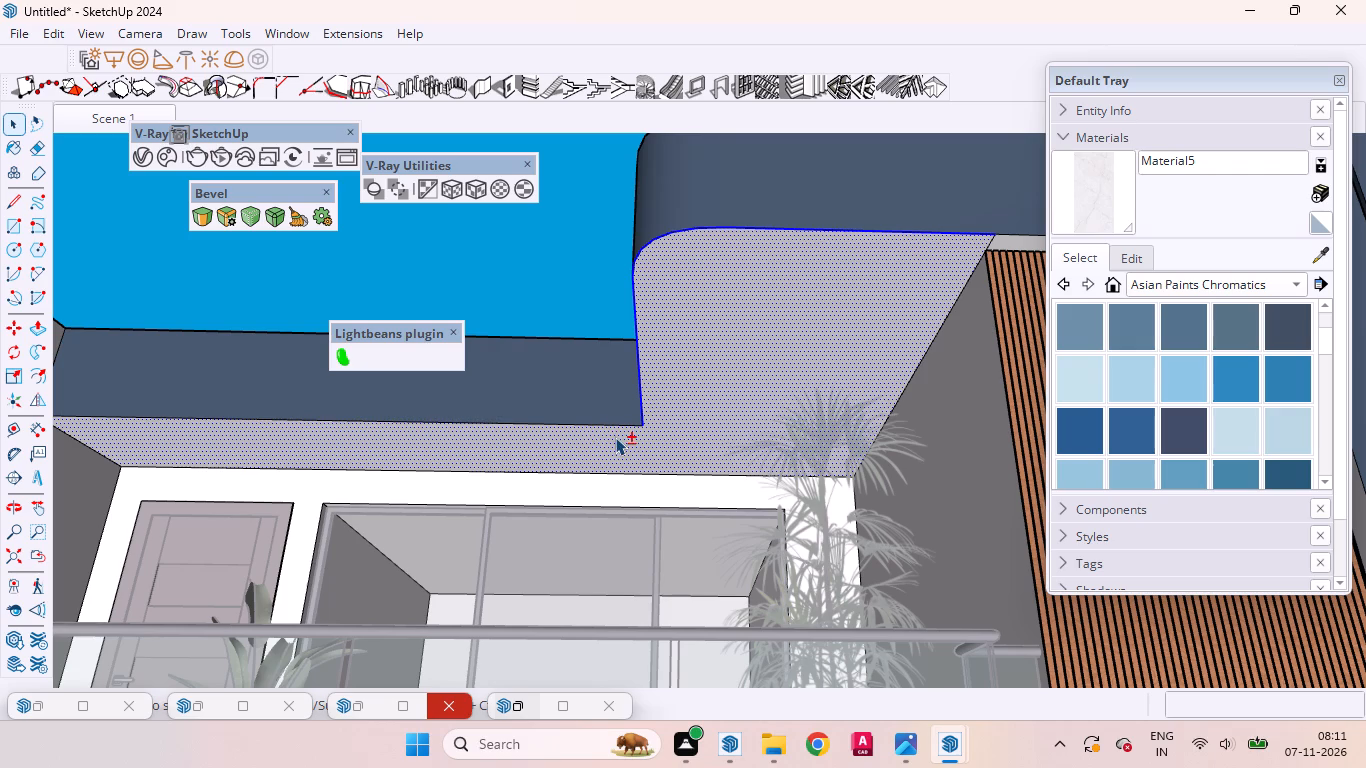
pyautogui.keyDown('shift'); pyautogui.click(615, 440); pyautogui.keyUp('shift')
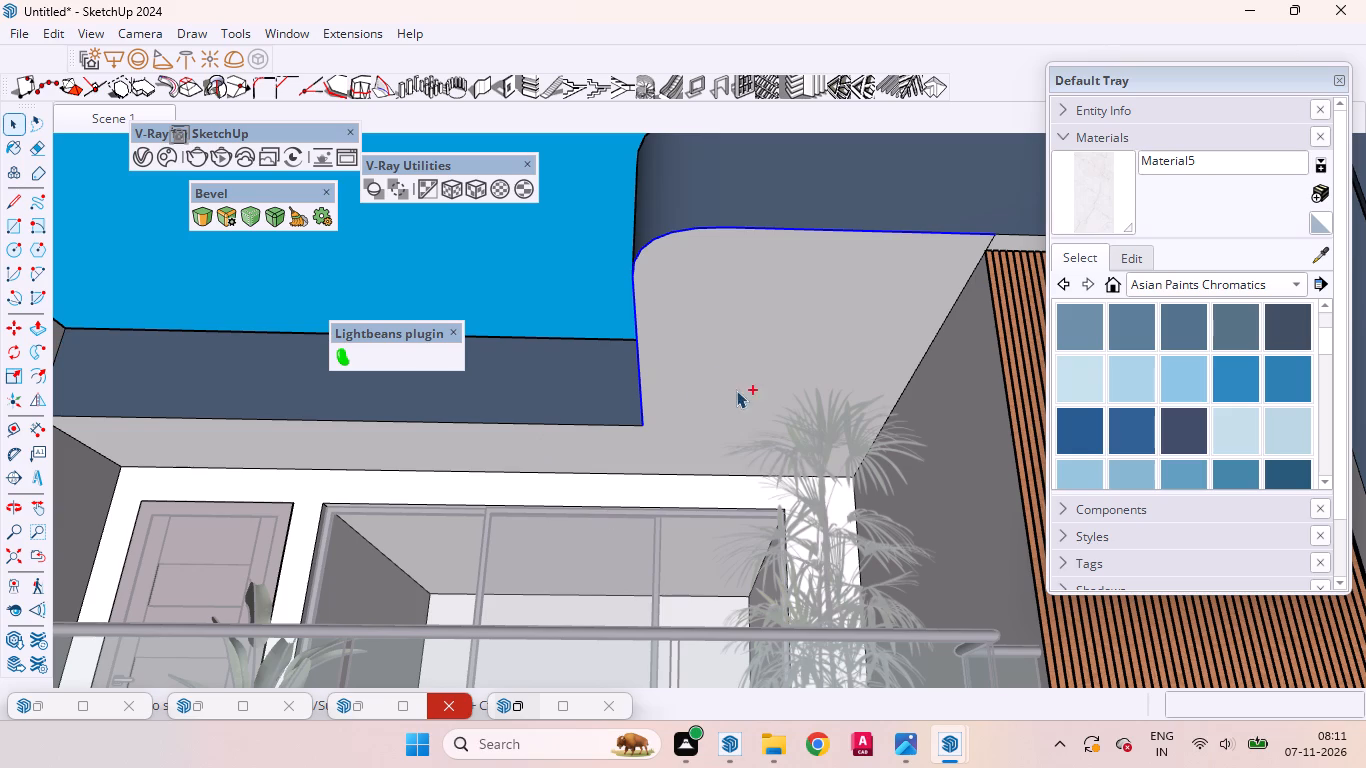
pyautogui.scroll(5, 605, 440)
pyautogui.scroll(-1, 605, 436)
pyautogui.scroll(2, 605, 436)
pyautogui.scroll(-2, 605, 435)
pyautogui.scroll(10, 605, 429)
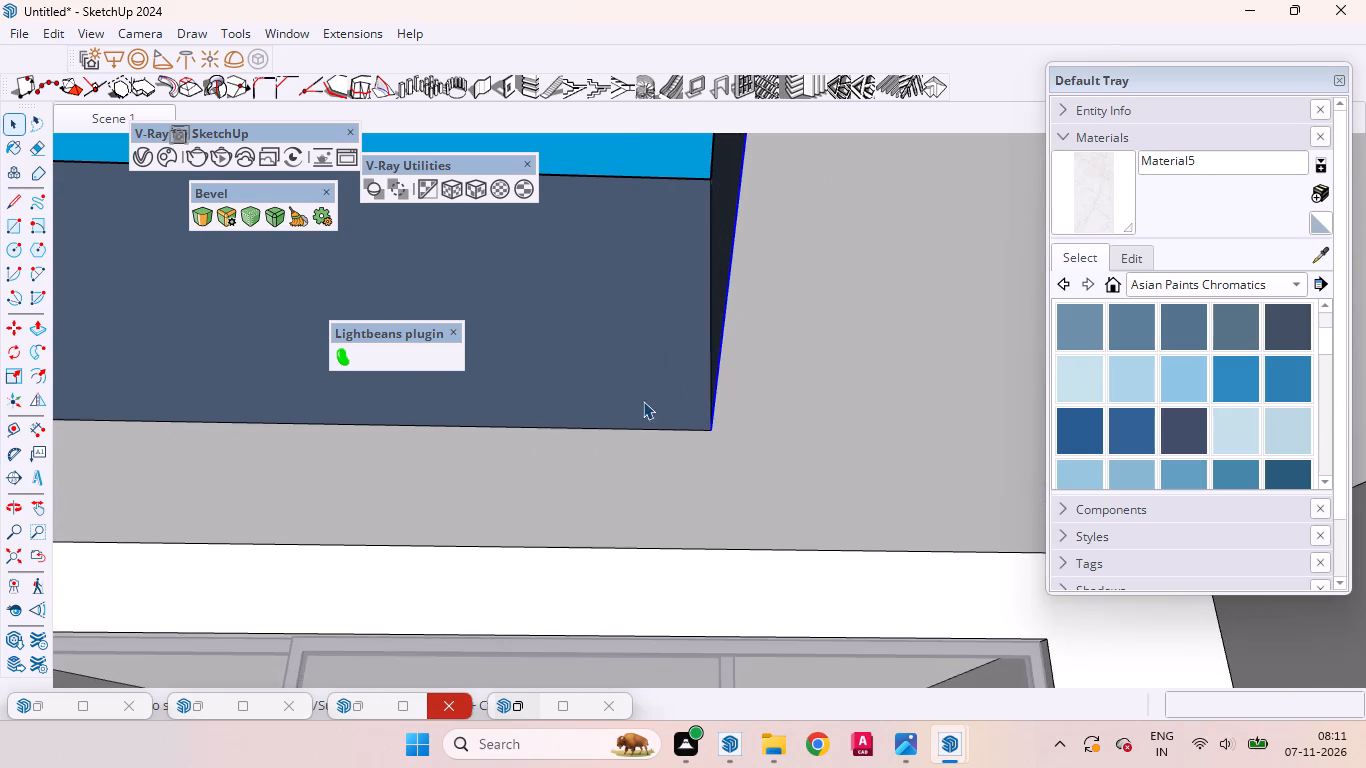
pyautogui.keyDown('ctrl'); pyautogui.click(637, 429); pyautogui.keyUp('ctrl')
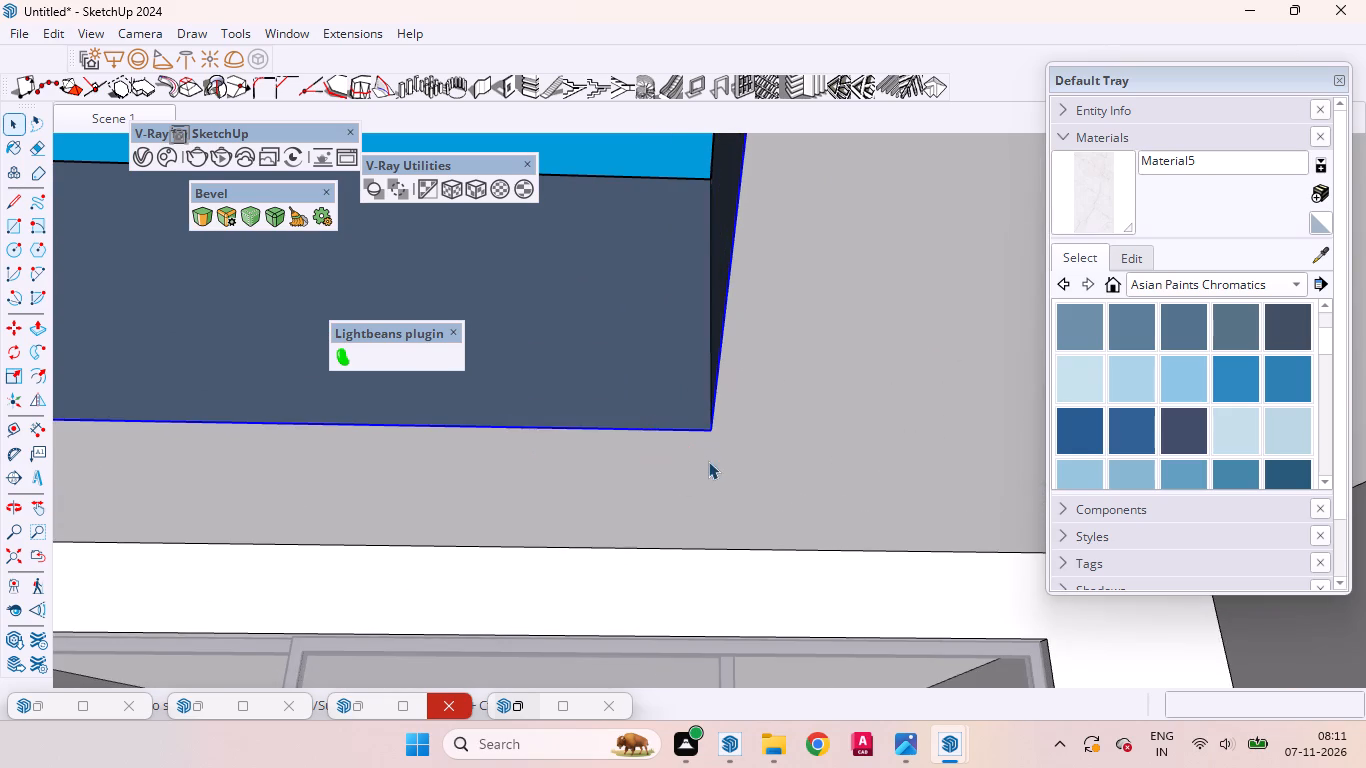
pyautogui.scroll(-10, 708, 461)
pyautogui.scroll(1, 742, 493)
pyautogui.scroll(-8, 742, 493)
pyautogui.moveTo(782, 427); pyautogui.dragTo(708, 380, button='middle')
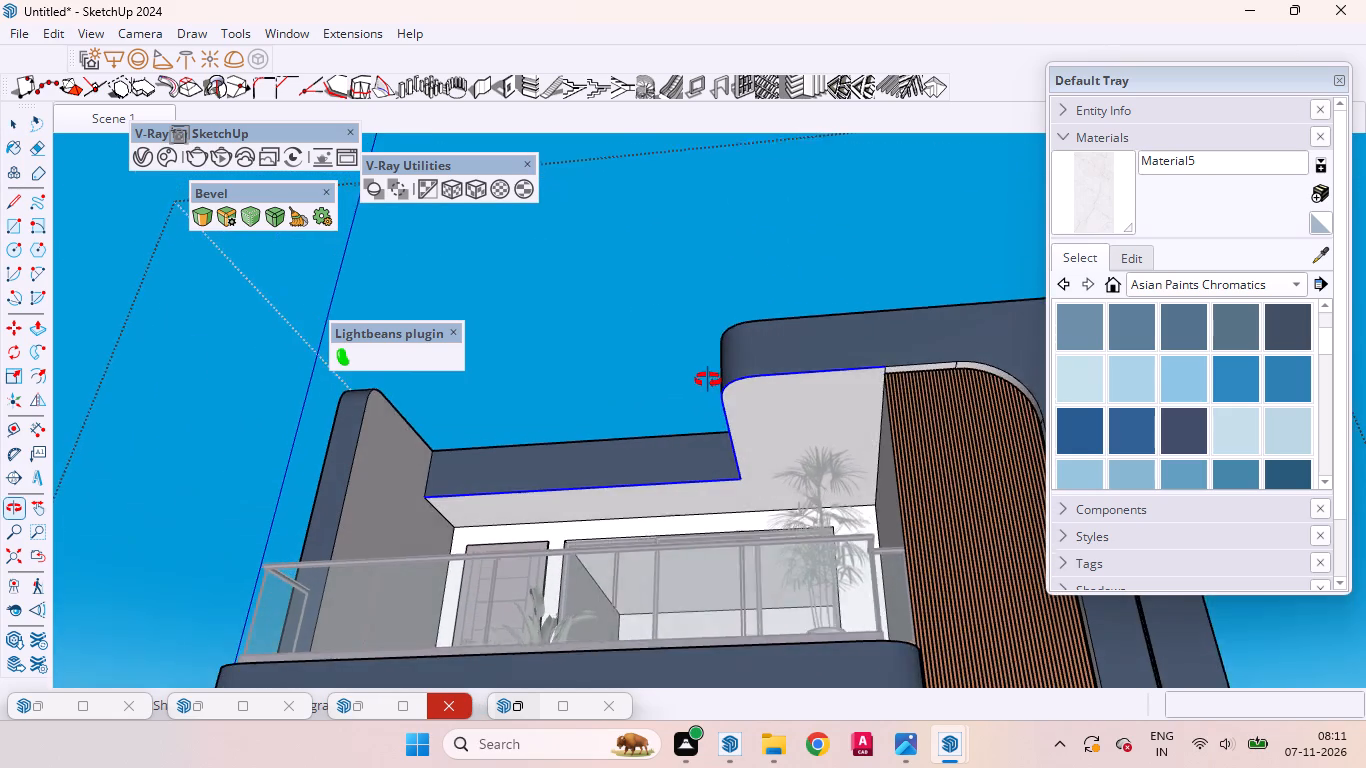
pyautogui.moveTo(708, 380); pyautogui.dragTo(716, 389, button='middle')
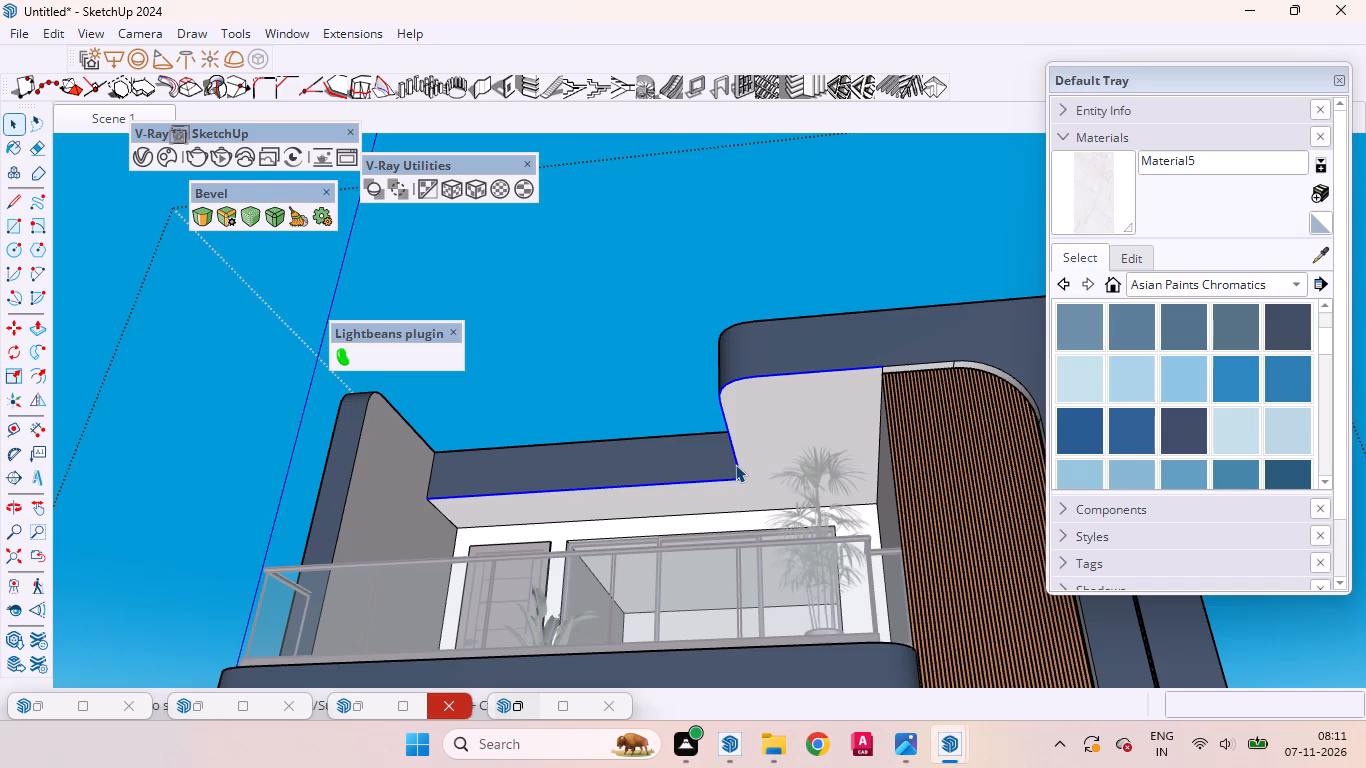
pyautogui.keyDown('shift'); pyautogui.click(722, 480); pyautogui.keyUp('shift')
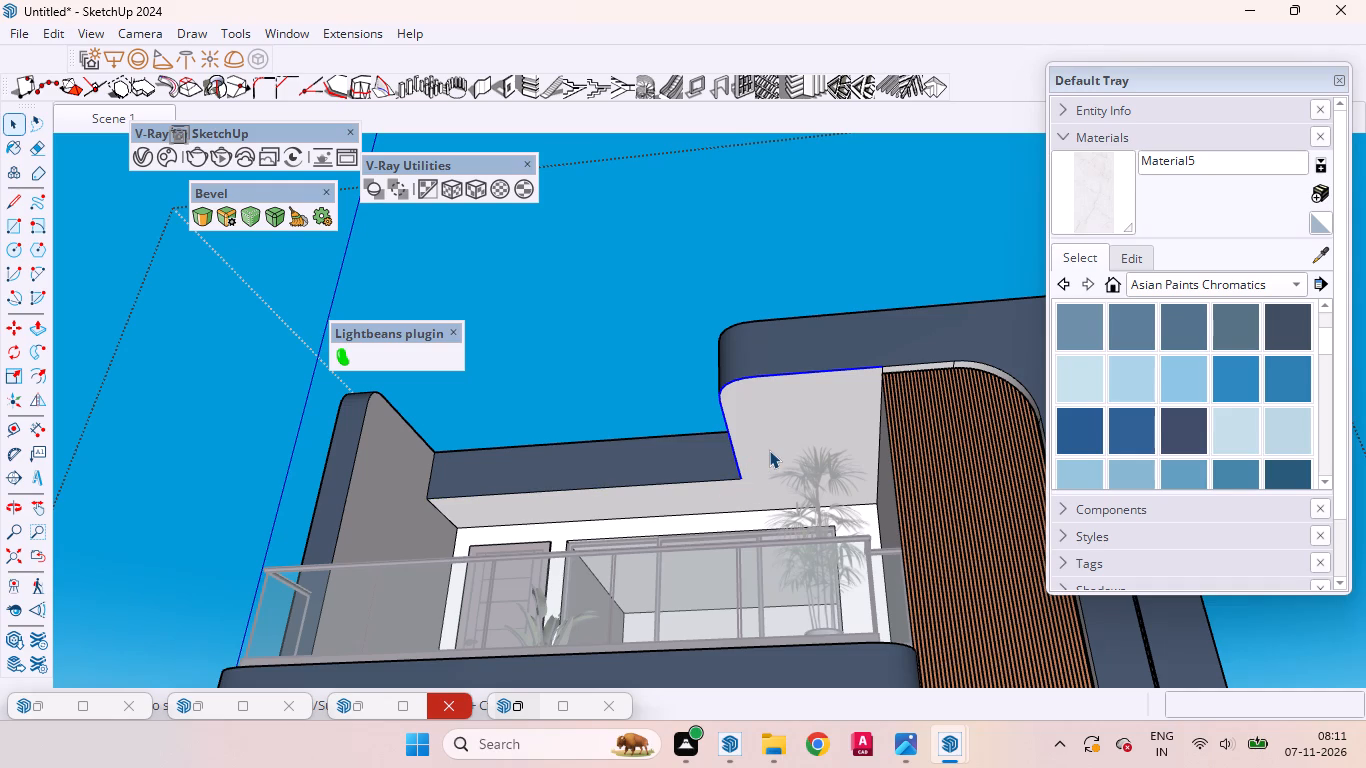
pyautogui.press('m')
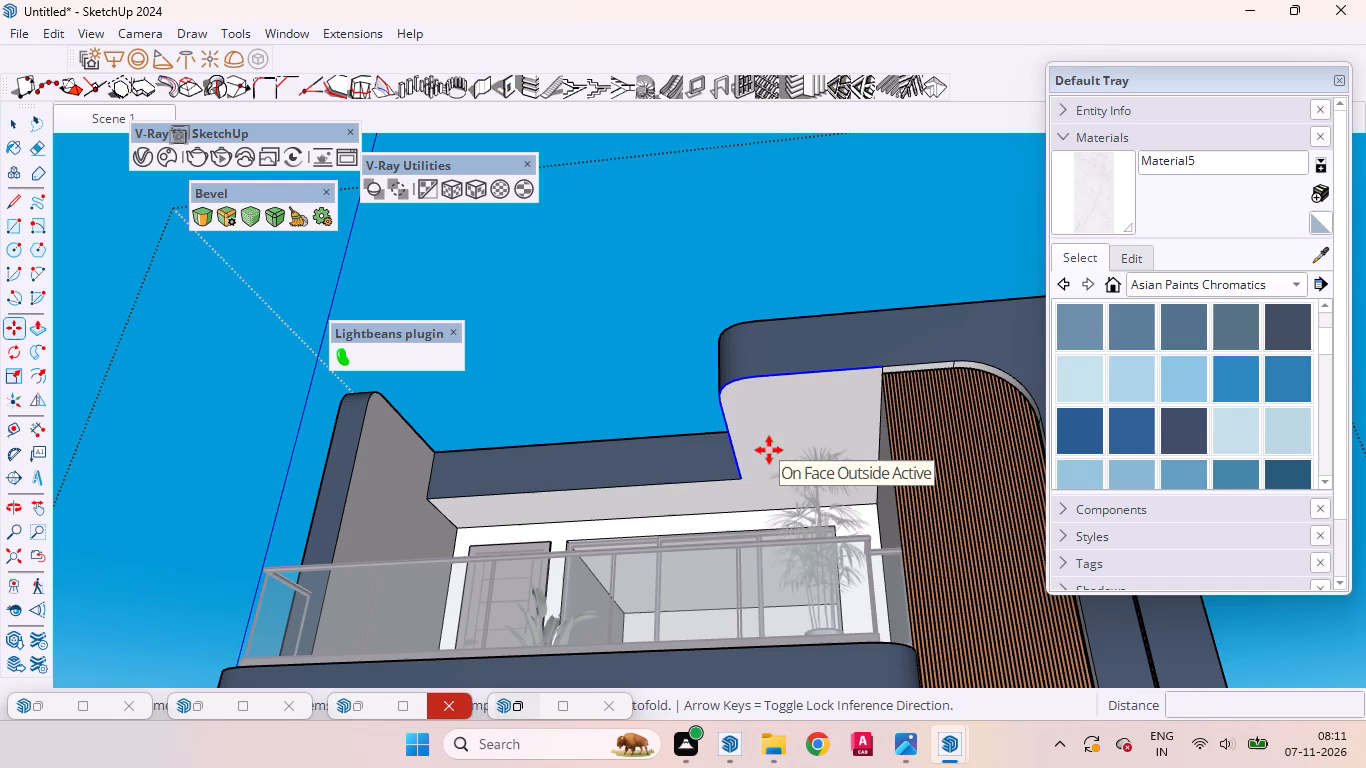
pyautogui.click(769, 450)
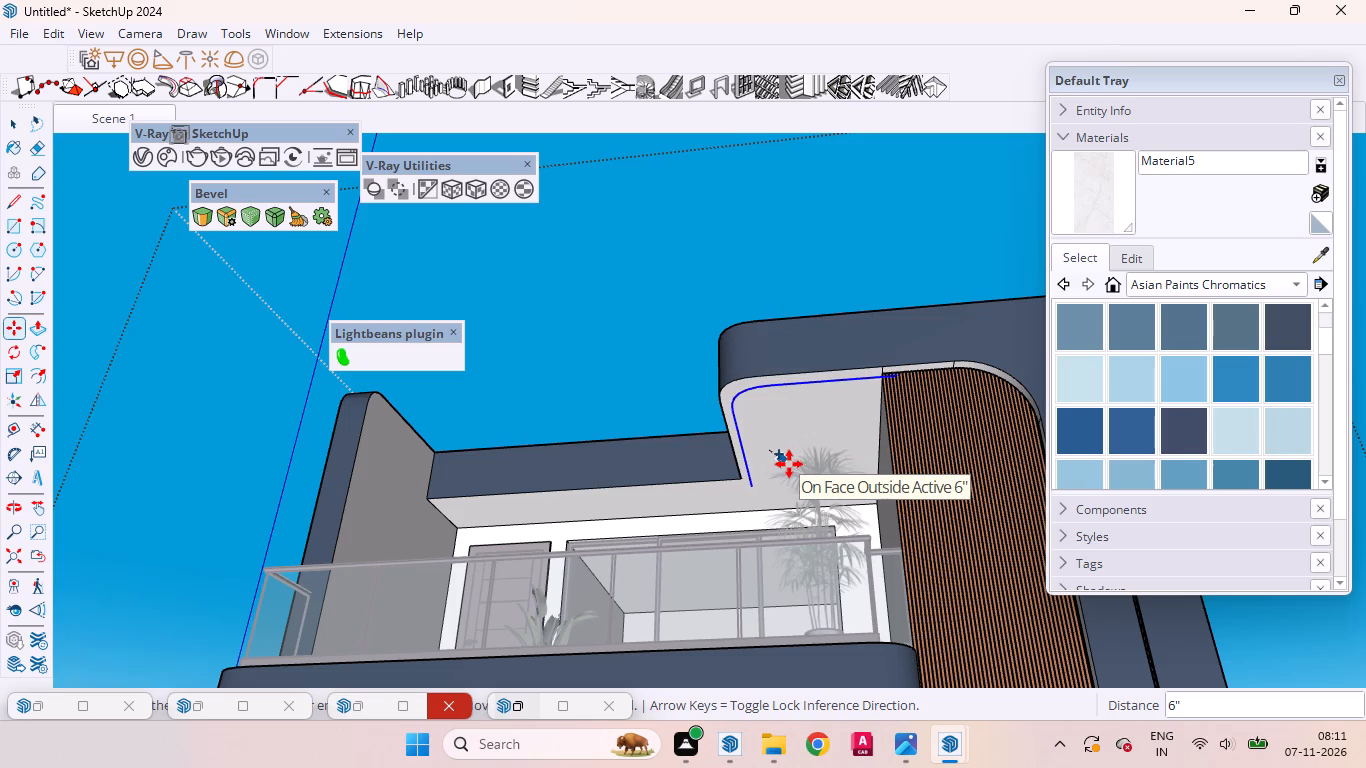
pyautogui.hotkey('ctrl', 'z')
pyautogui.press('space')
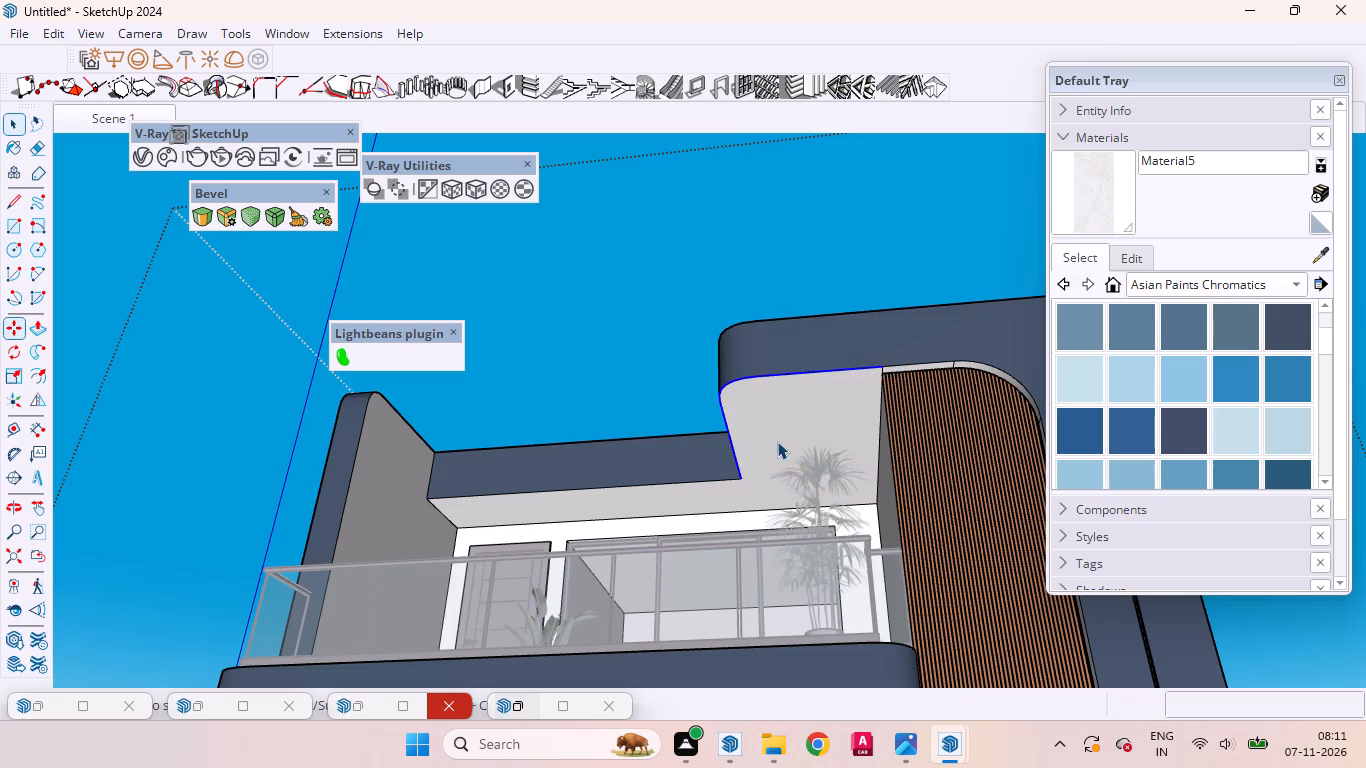
# Copy the ceiling's straight side edge beside the rounded corner 1'6" inward along the red axis.
pyautogui.keyDown('ctrl'); pyautogui.click(727, 431); pyautogui.keyUp('ctrl')
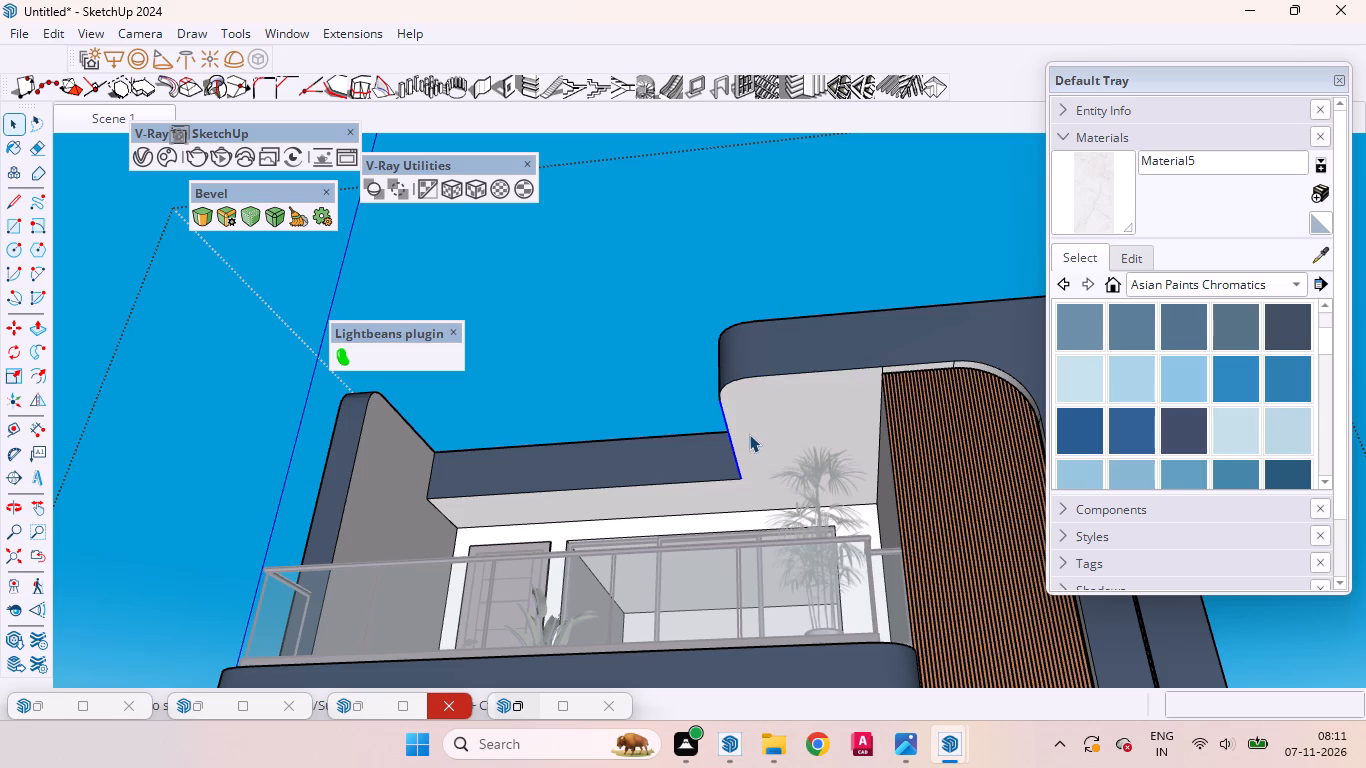
pyautogui.press('m')
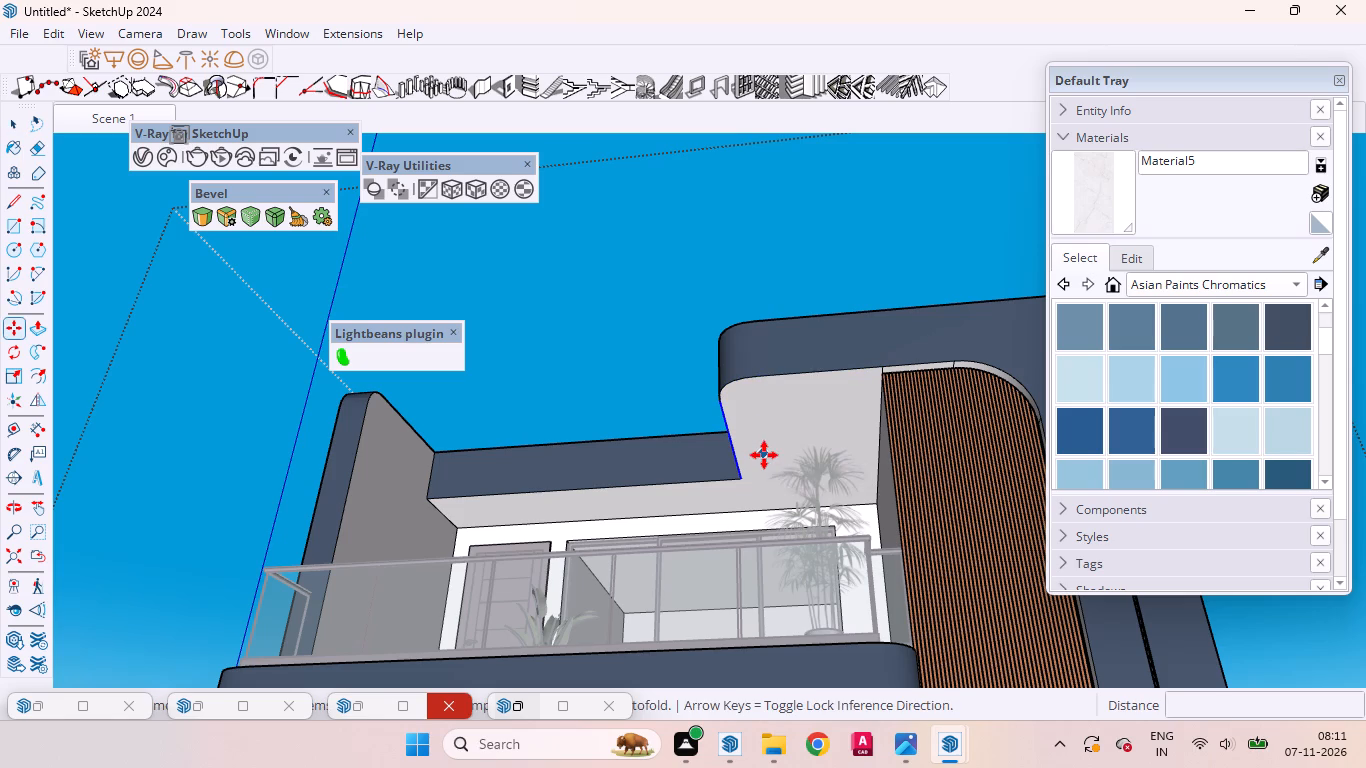
pyautogui.click(764, 455)
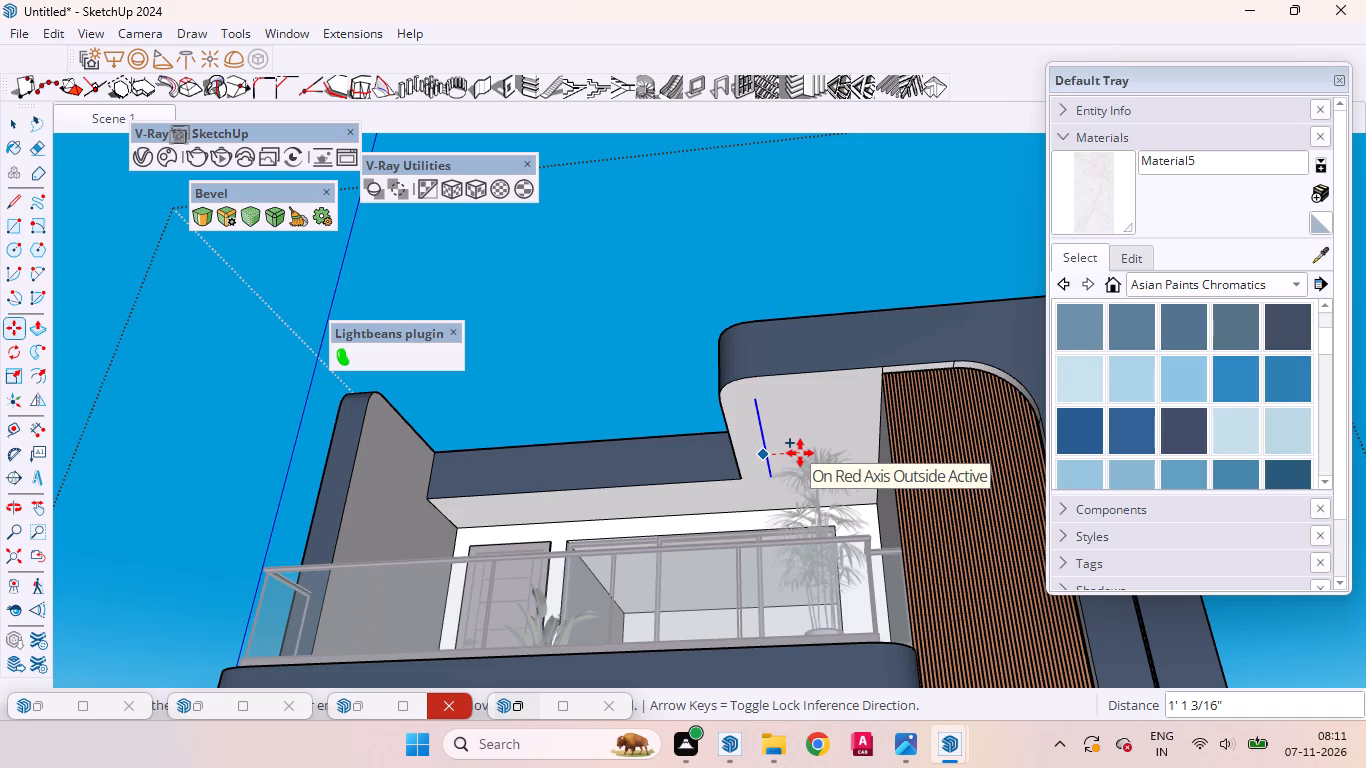
pyautogui.press('1')
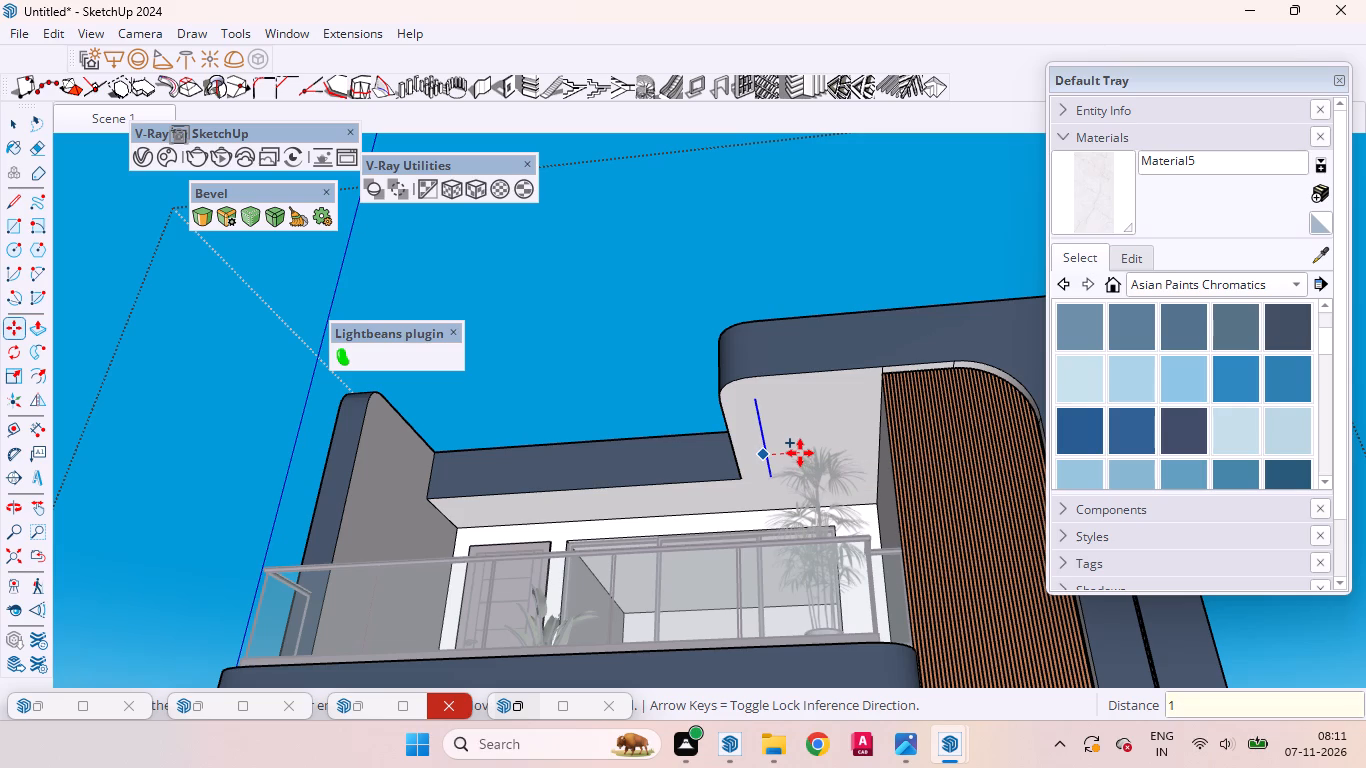
pyautogui.press("'")
pyautogui.press('6')
pyautogui.press('Return')
pyautogui.press('space')
# Copy the ceiling's rounded corner arc 1'6" along the red axis so it meets the copied straight edge.
pyautogui.scroll(3, 793, 366)
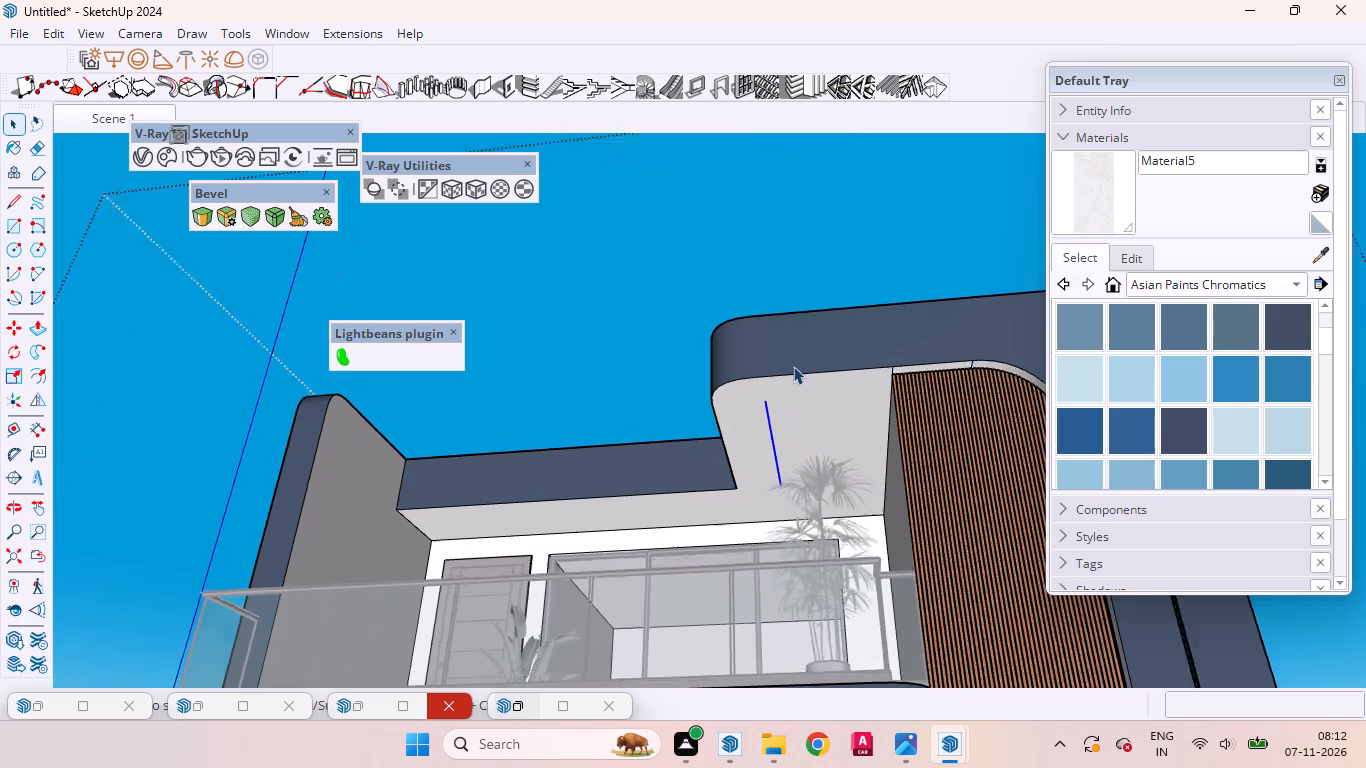
pyautogui.scroll(1, 793, 366)
pyautogui.moveTo(788, 403); pyautogui.dragTo(842, 297, button='middle')
pyautogui.scroll(6, 775, 304)
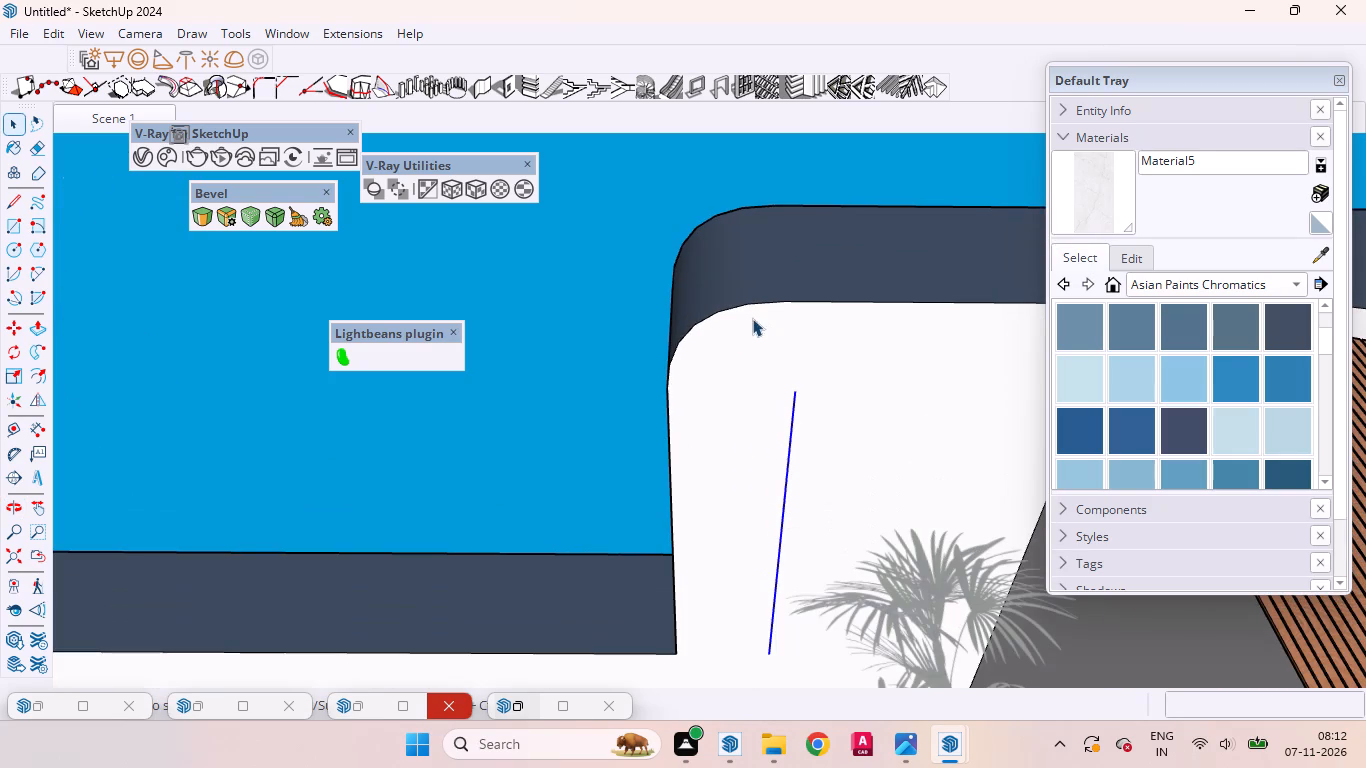
pyautogui.click(693, 328)
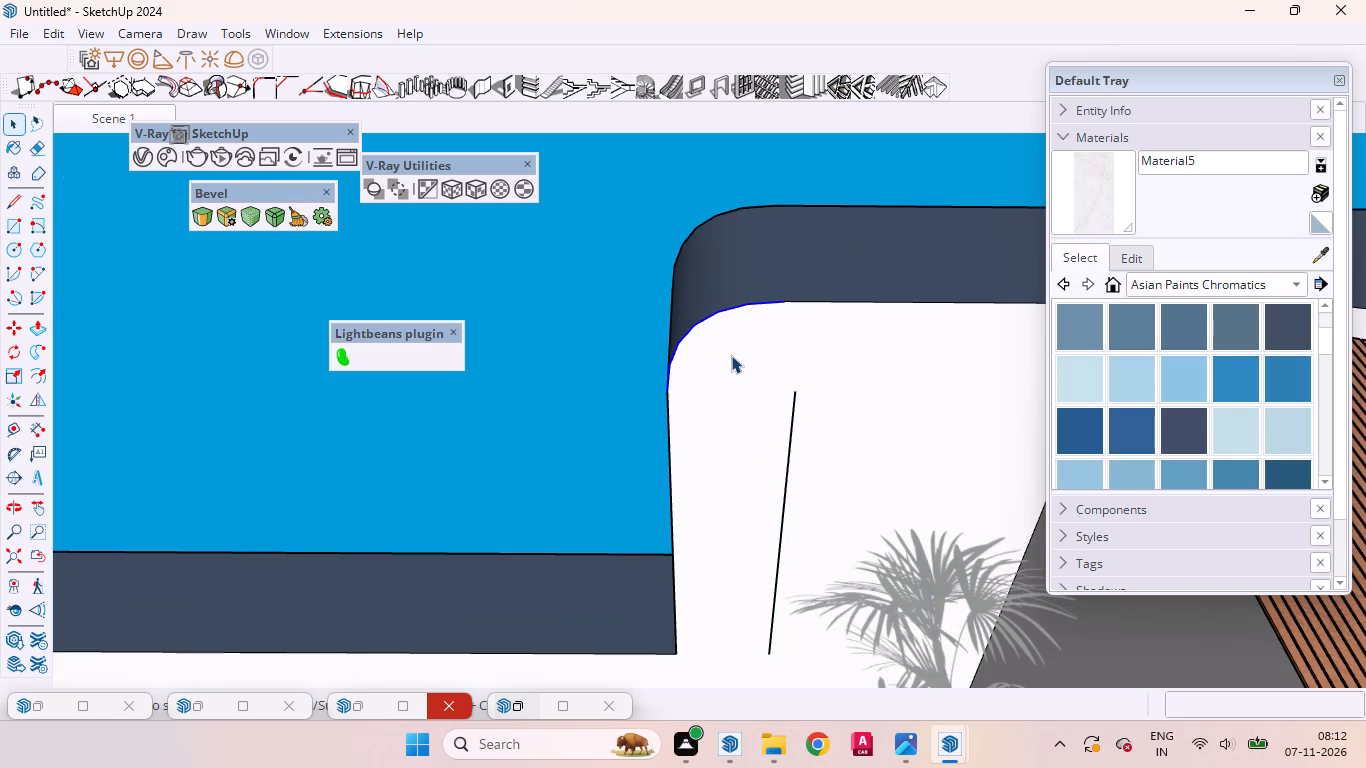
pyautogui.press('m')
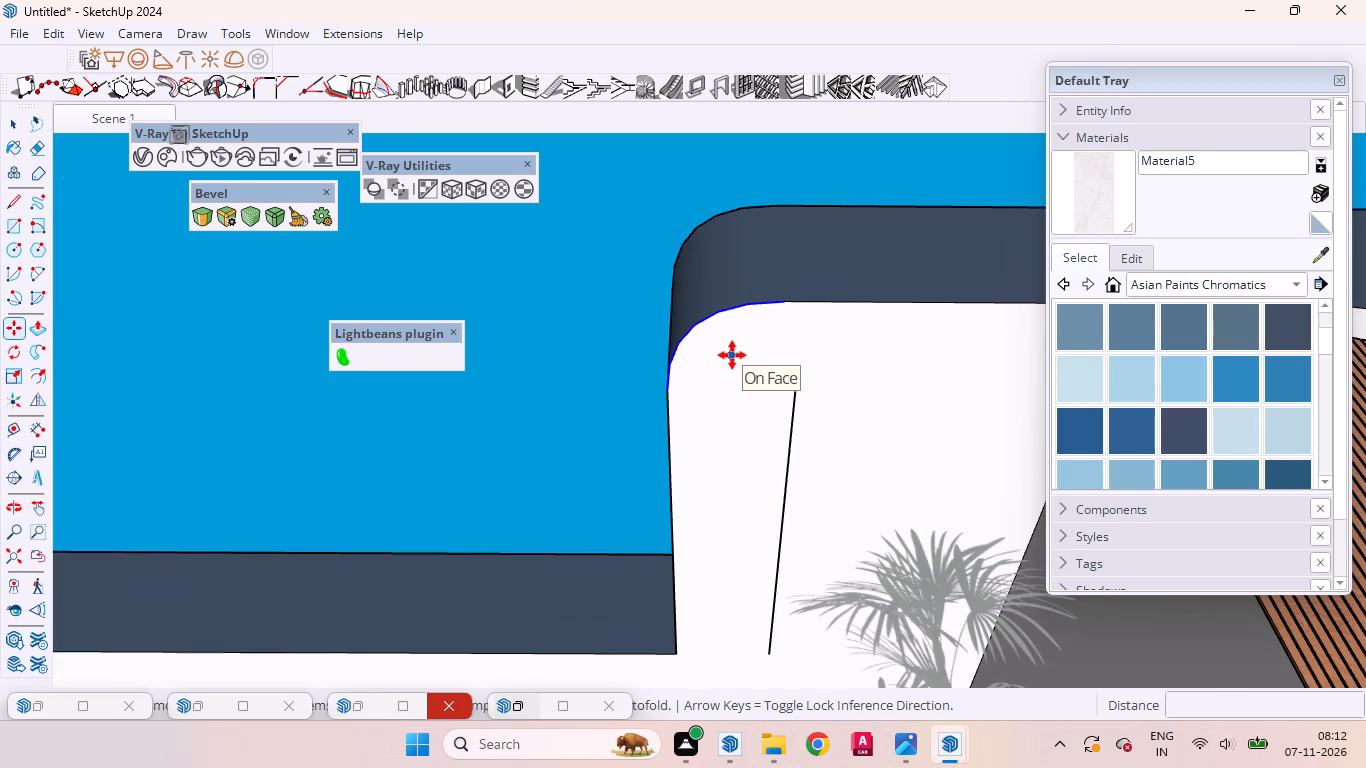
pyautogui.click(732, 355)
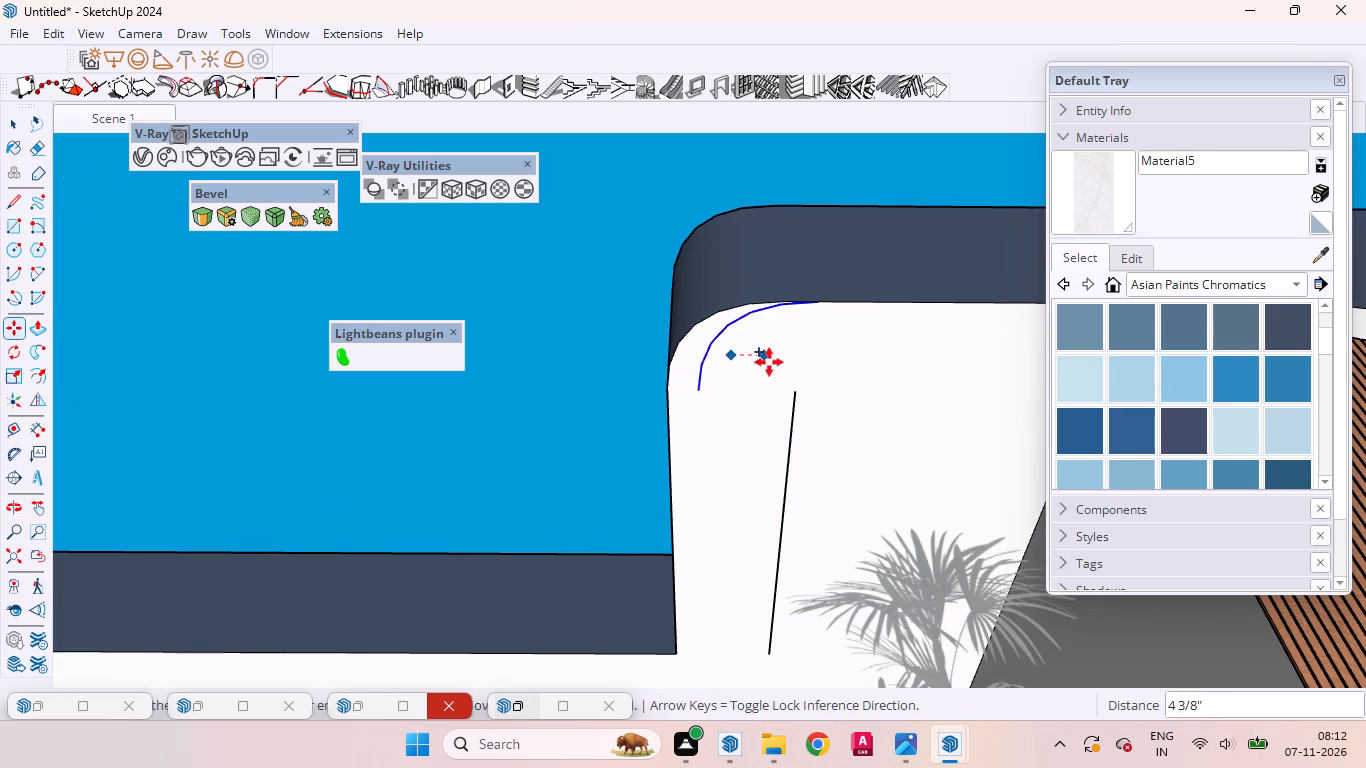
pyautogui.click(872, 354)
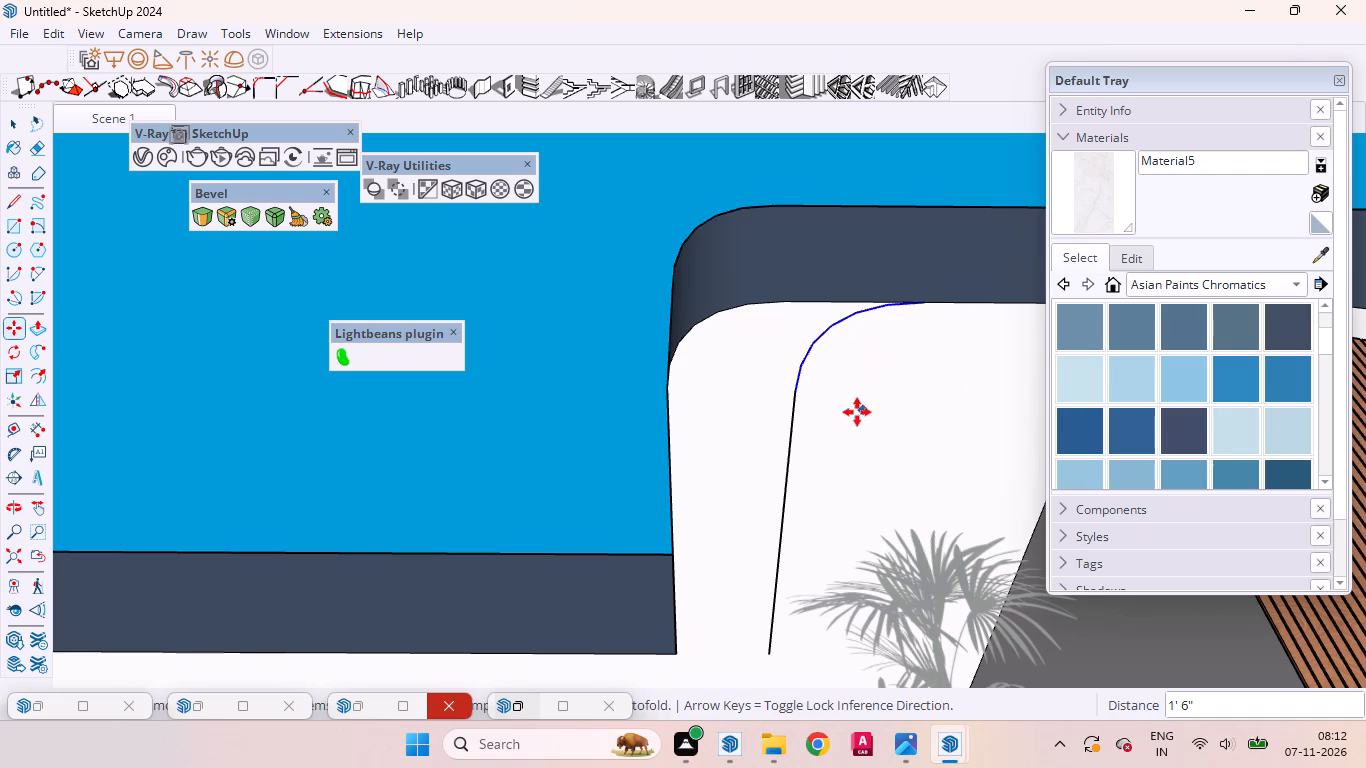
pyautogui.press('space')
# Select the balcony ceiling face and examine the copied outline and its free end near the inner corner.
pyautogui.click(752, 414)
pyautogui.scroll(-11, 780, 344)
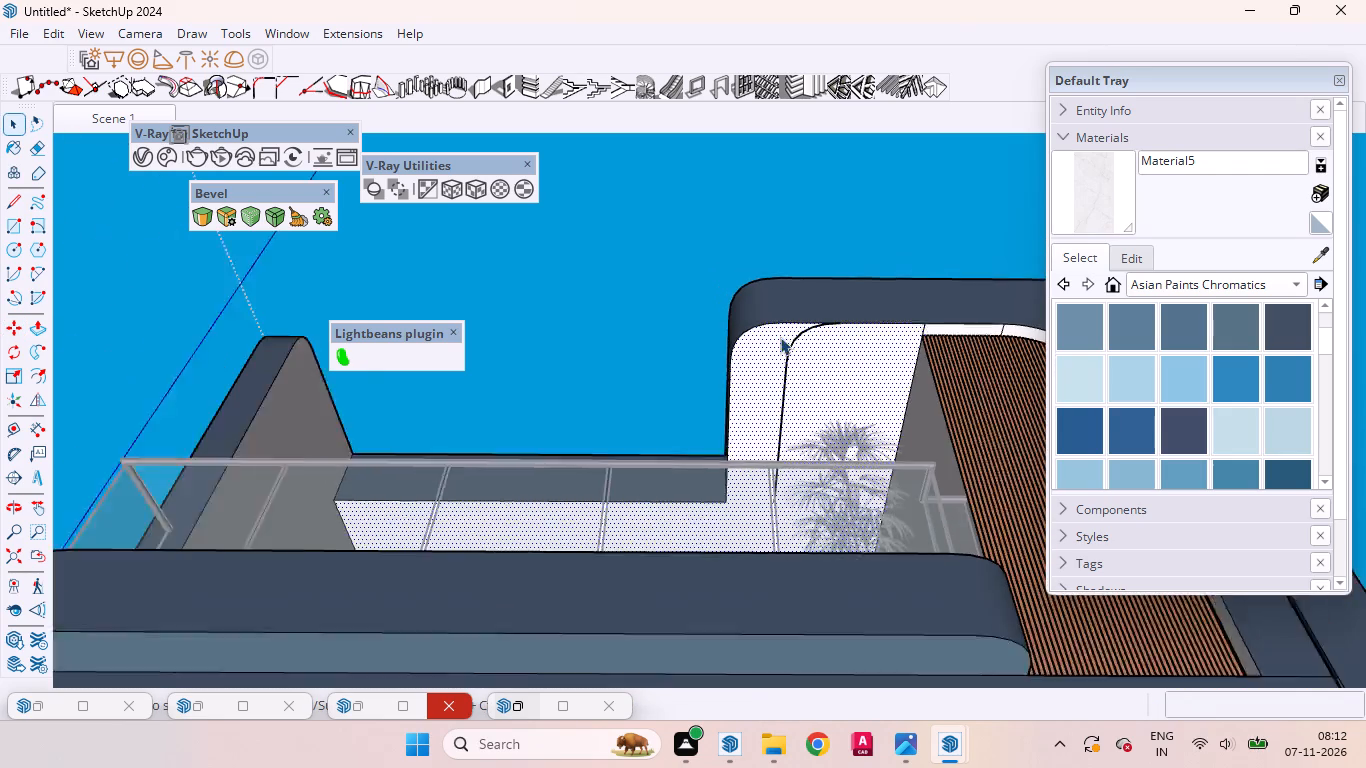
pyautogui.moveTo(783, 401); pyautogui.dragTo(882, 589, button='middle')
pyautogui.scroll(5, 761, 419)
pyautogui.scroll(-2, 715, 376)
pyautogui.scroll(6, 715, 376)
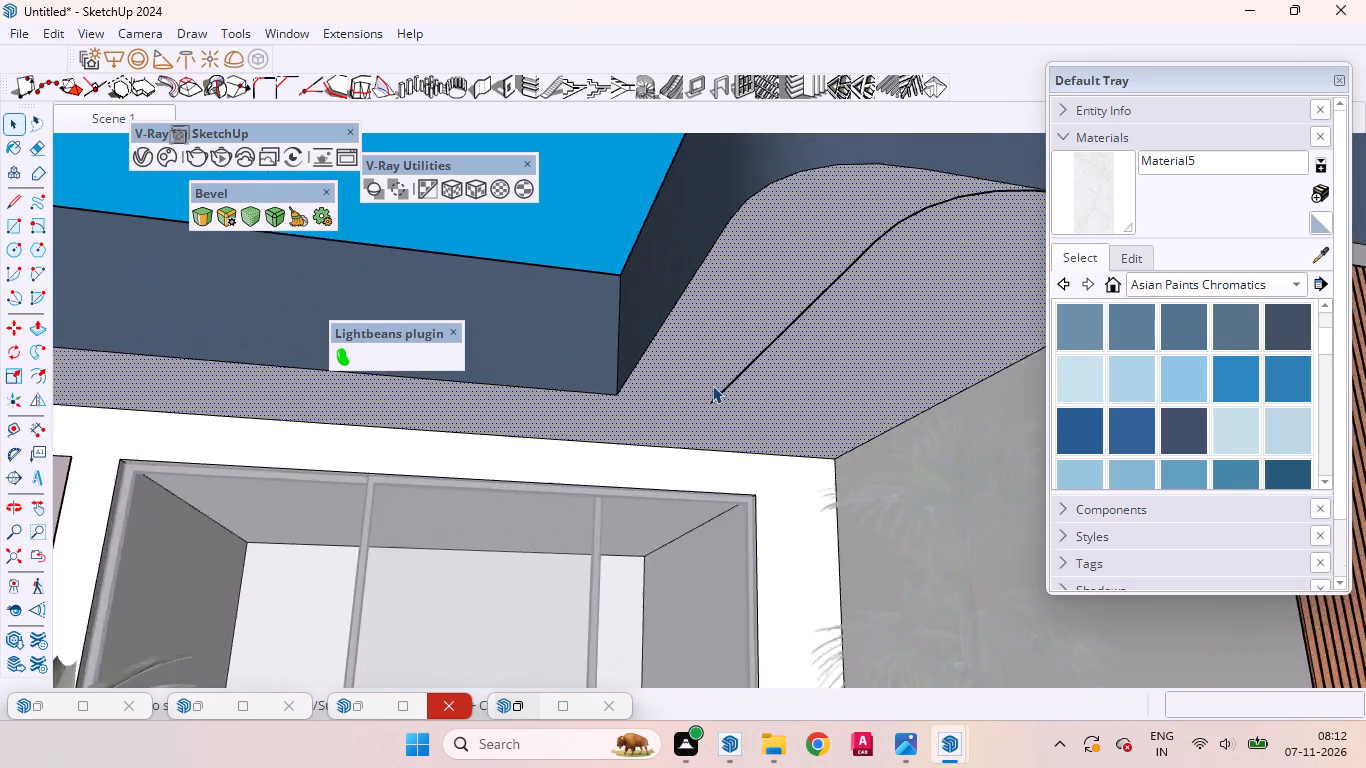
pyautogui.scroll(7, 712, 385)
pyautogui.moveTo(706, 427); pyautogui.dragTo(665, 219, button='middle')
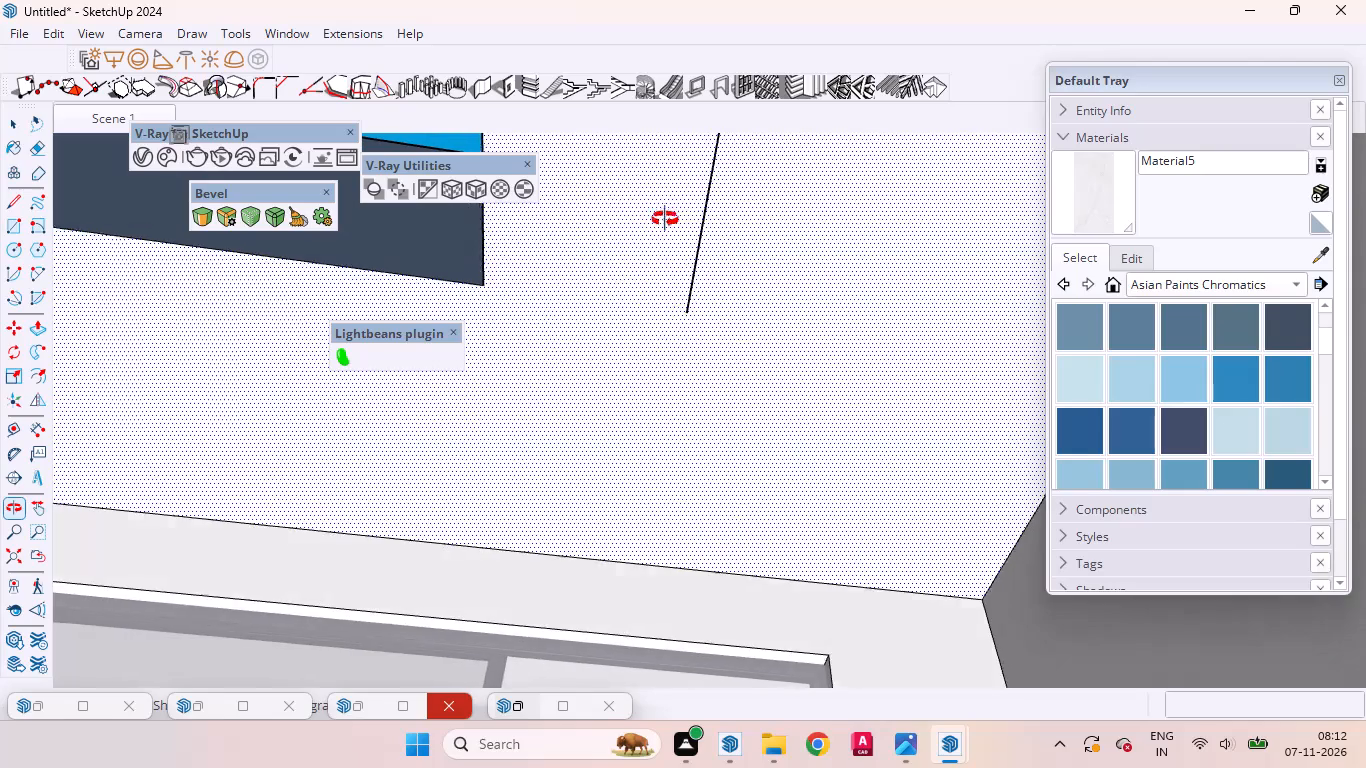
pyautogui.moveTo(665, 219); pyautogui.dragTo(695, 247, button='middle')
pyautogui.scroll(-5, 745, 322)
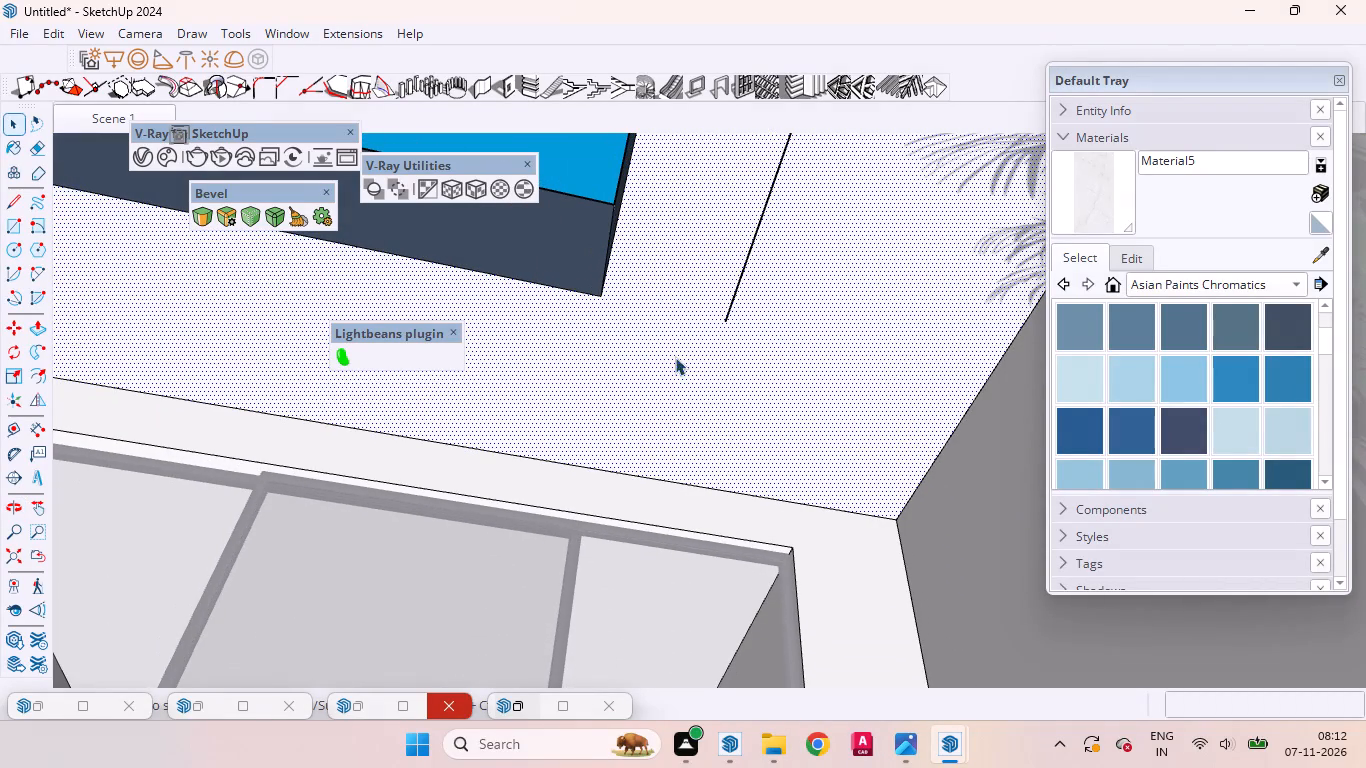
# Copy the balcony ceiling's long straight outer edge, ending at the inner corner, 1'6" inward along the green axis.
pyautogui.click(570, 291)
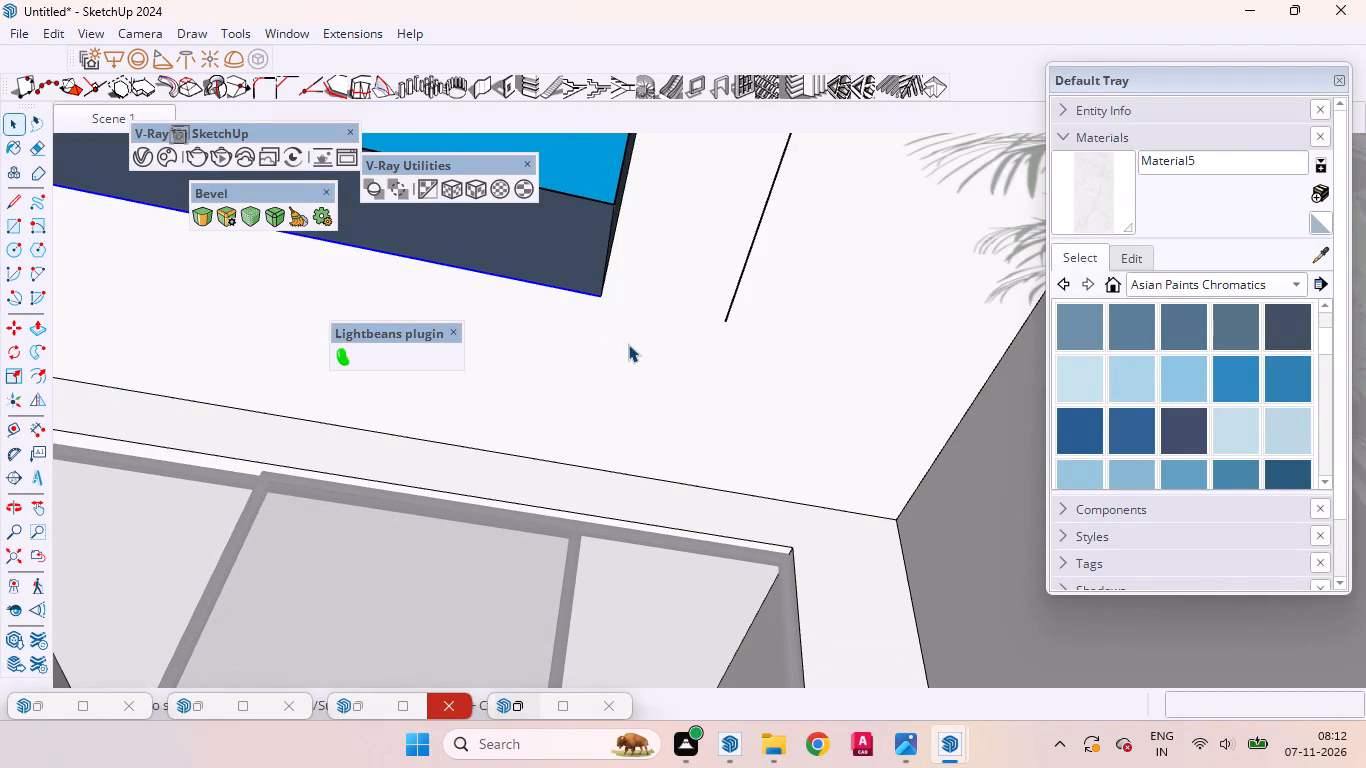
pyautogui.press('m')
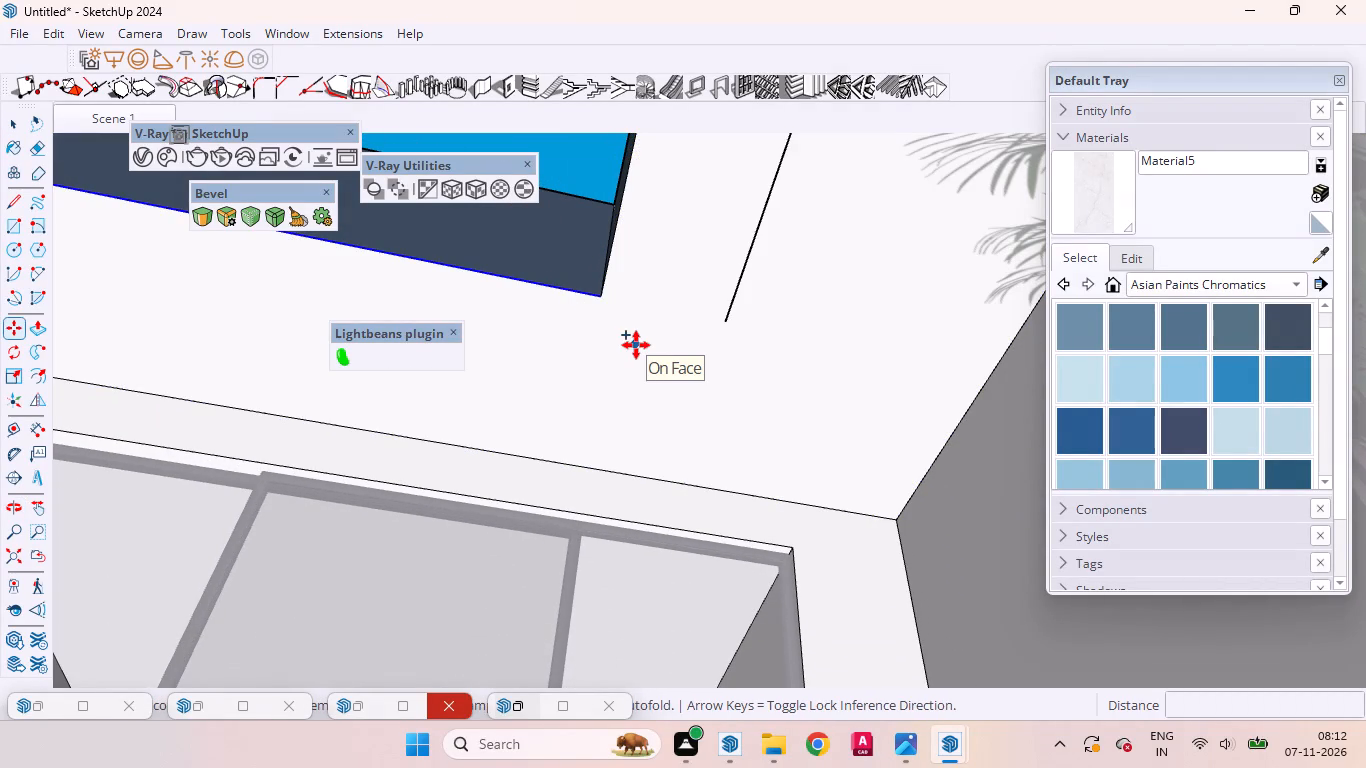
pyautogui.click(636, 345)
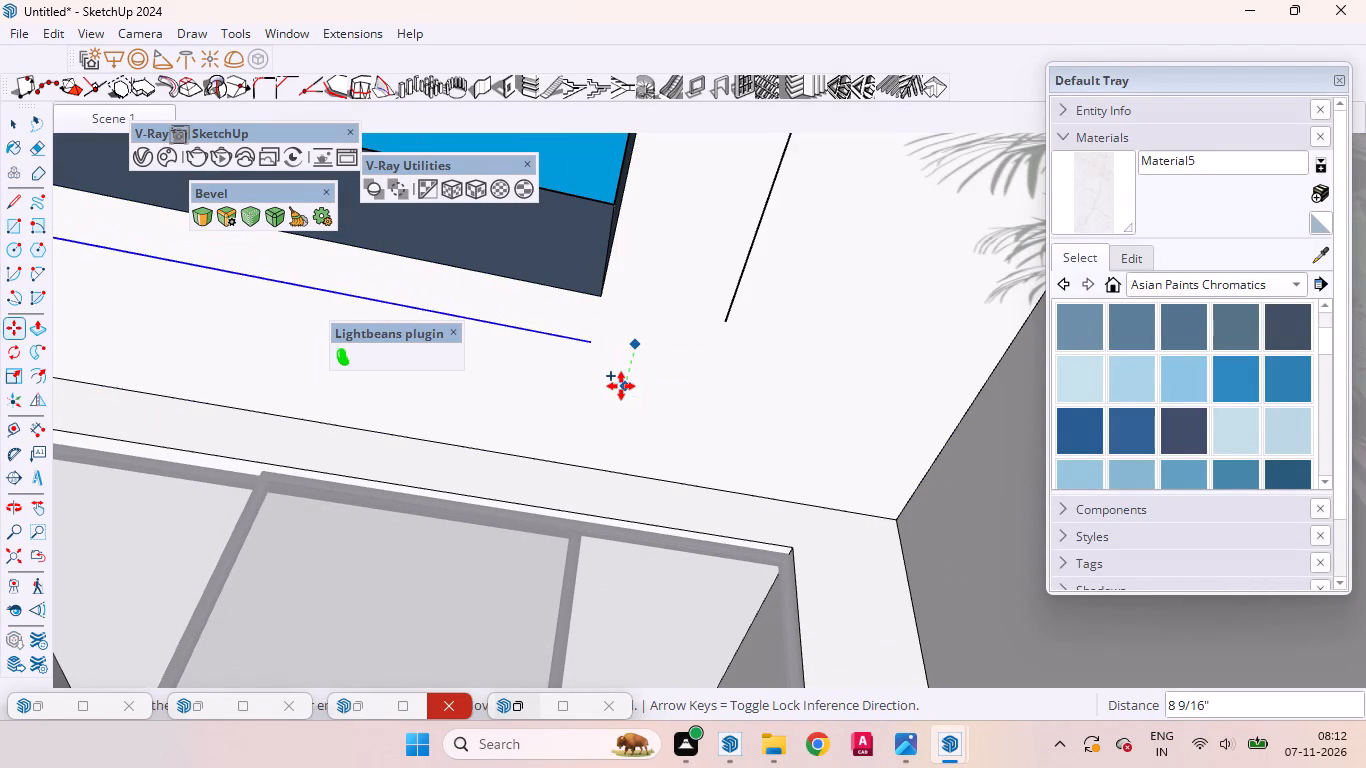
pyautogui.moveTo(617, 384); pyautogui.dragTo(627, 399, button='middle')
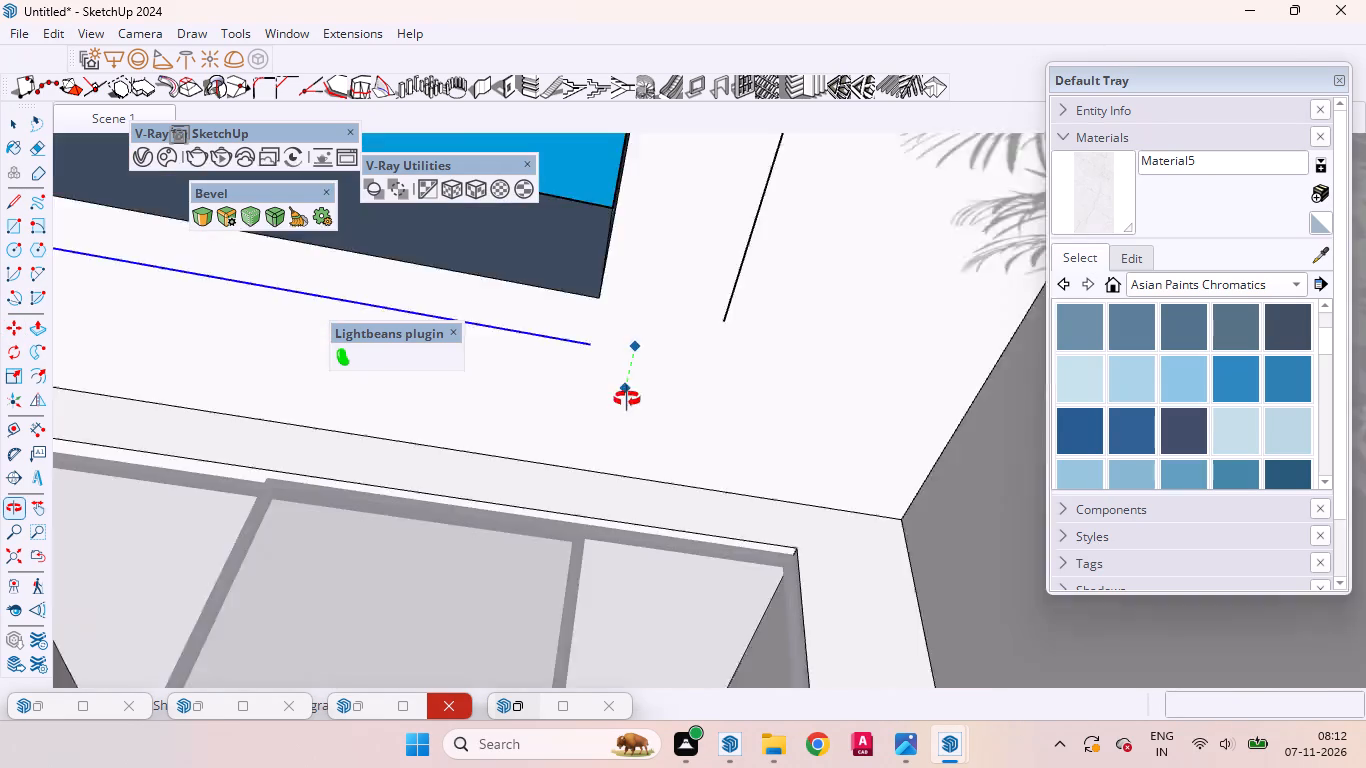
pyautogui.moveTo(627, 399); pyautogui.dragTo(838, 434, button='middle')
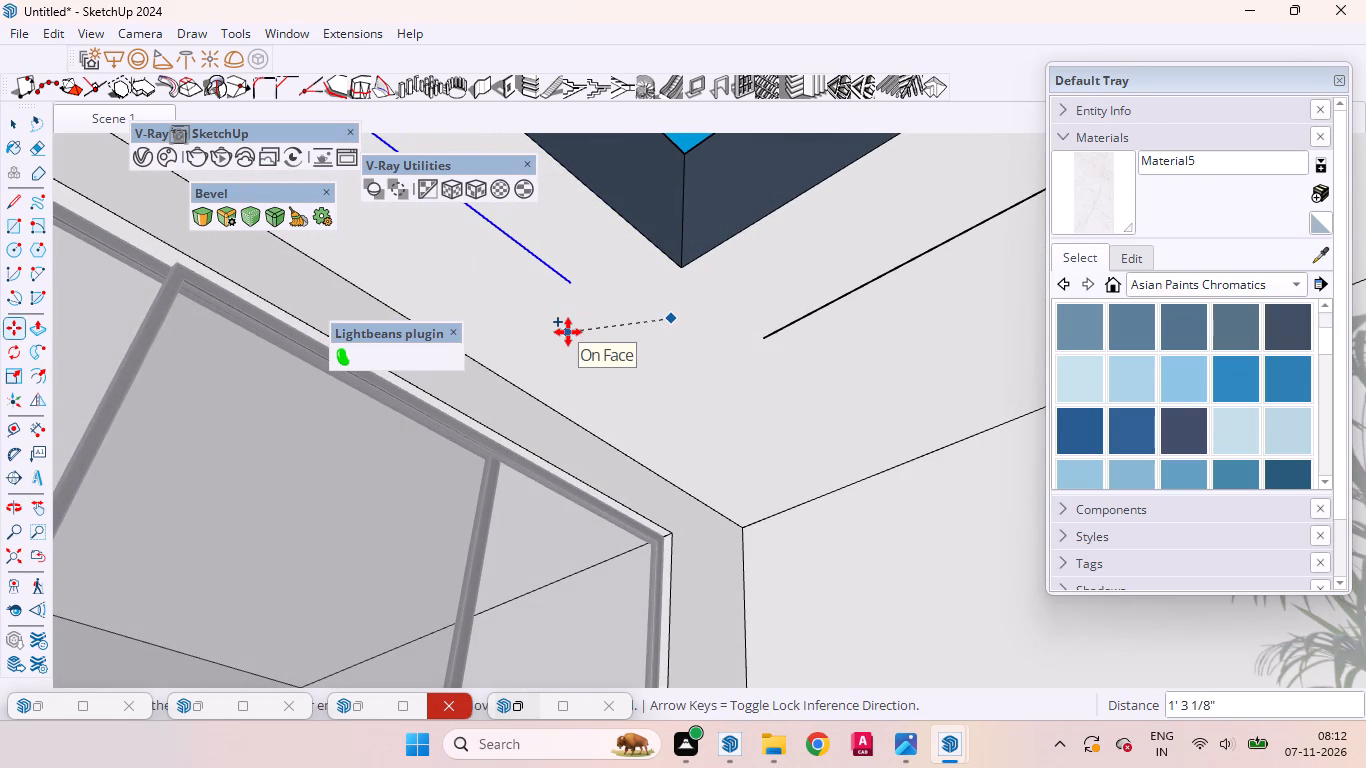
pyautogui.press('Left')
pyautogui.press('1')
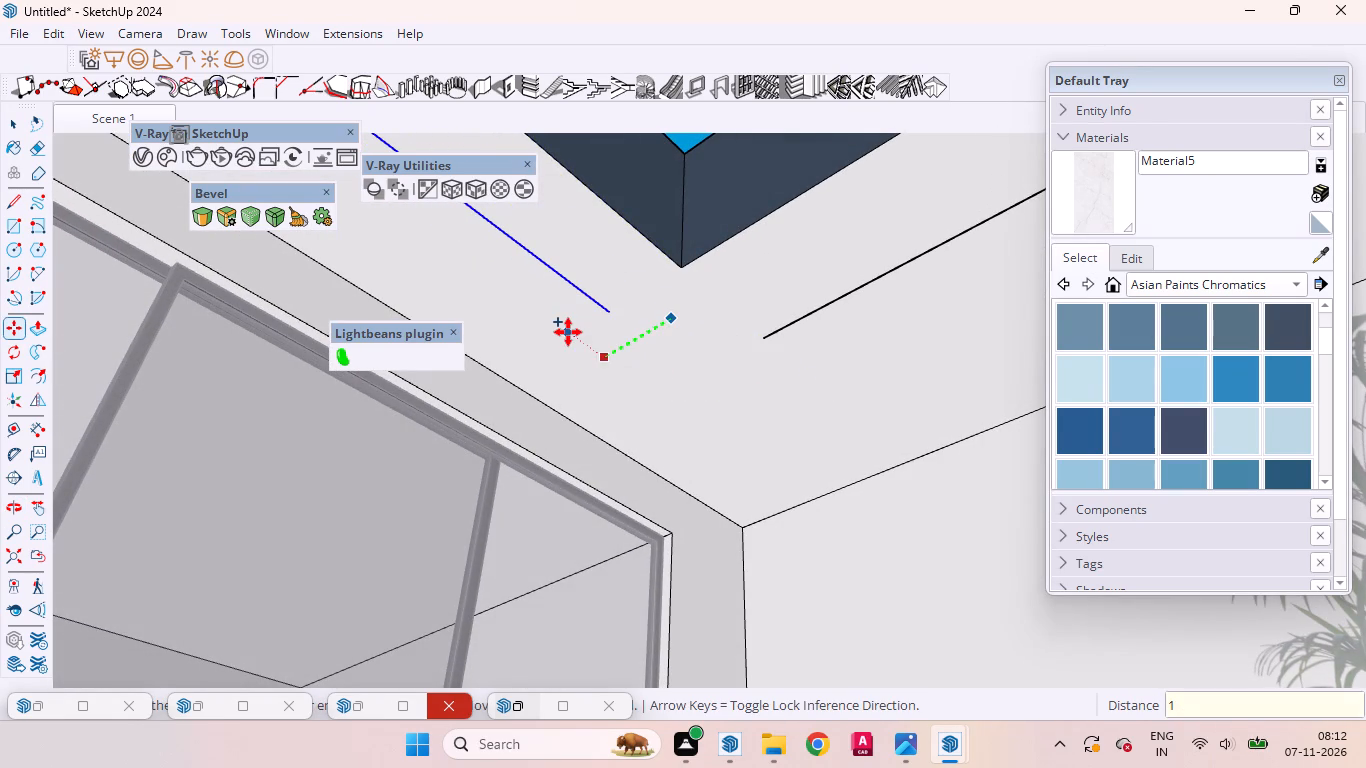
pyautogui.press("'")
pyautogui.press('6')
pyautogui.press('Return')
pyautogui.press('space')
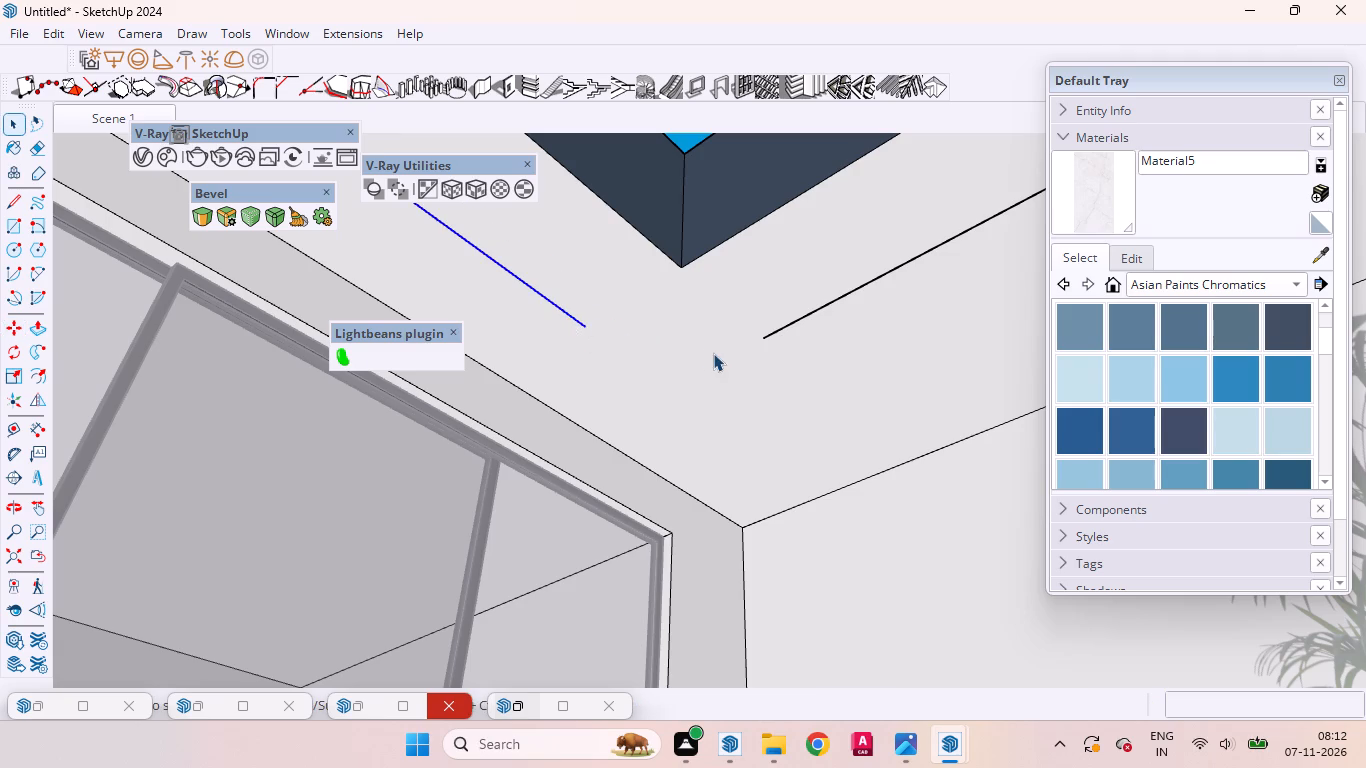
# Draw two lines at the inner corner, extending the copied long edge 1'6" along the red axis and joining the copied side edge.
pyautogui.scroll(-2, 713, 353)
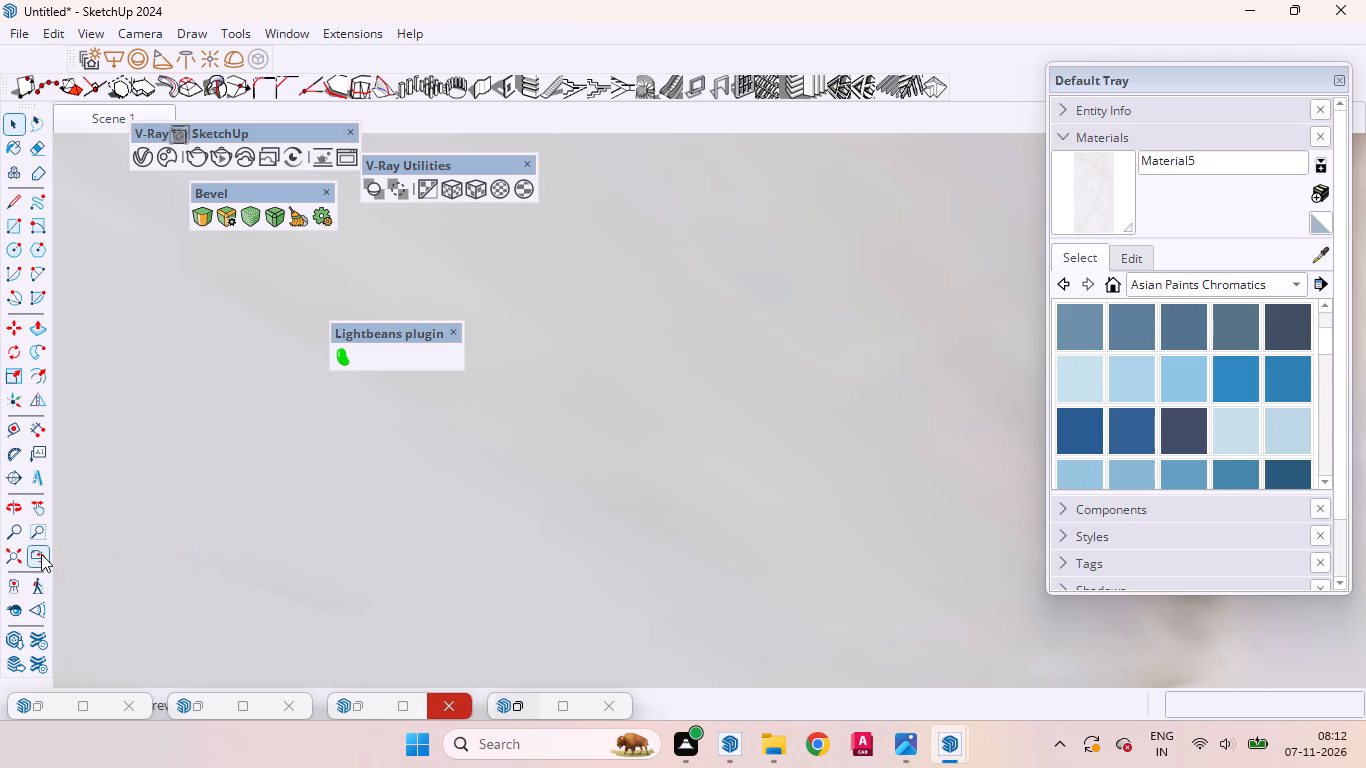
pyautogui.click(41, 553)
pyautogui.moveTo(619, 391); pyautogui.dragTo(389, 344, button='middle')
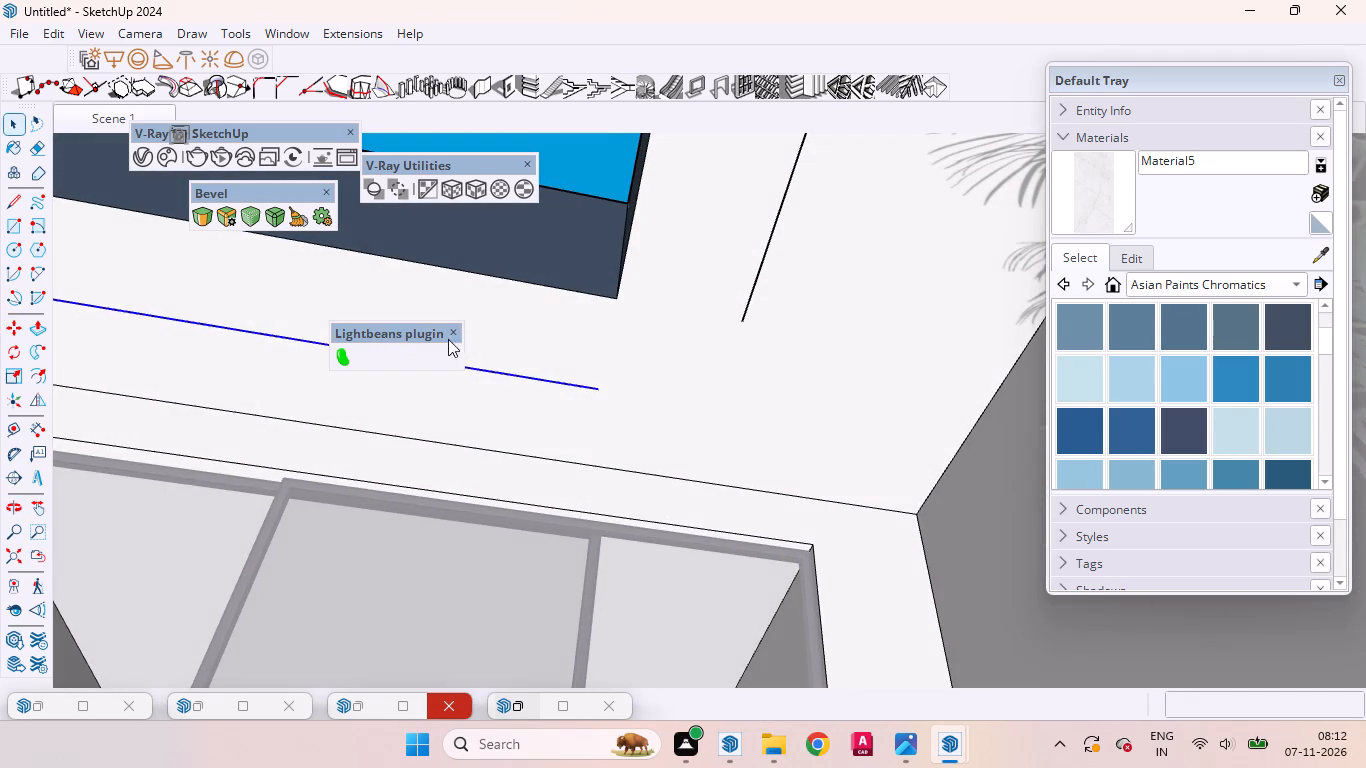
pyautogui.press('l')
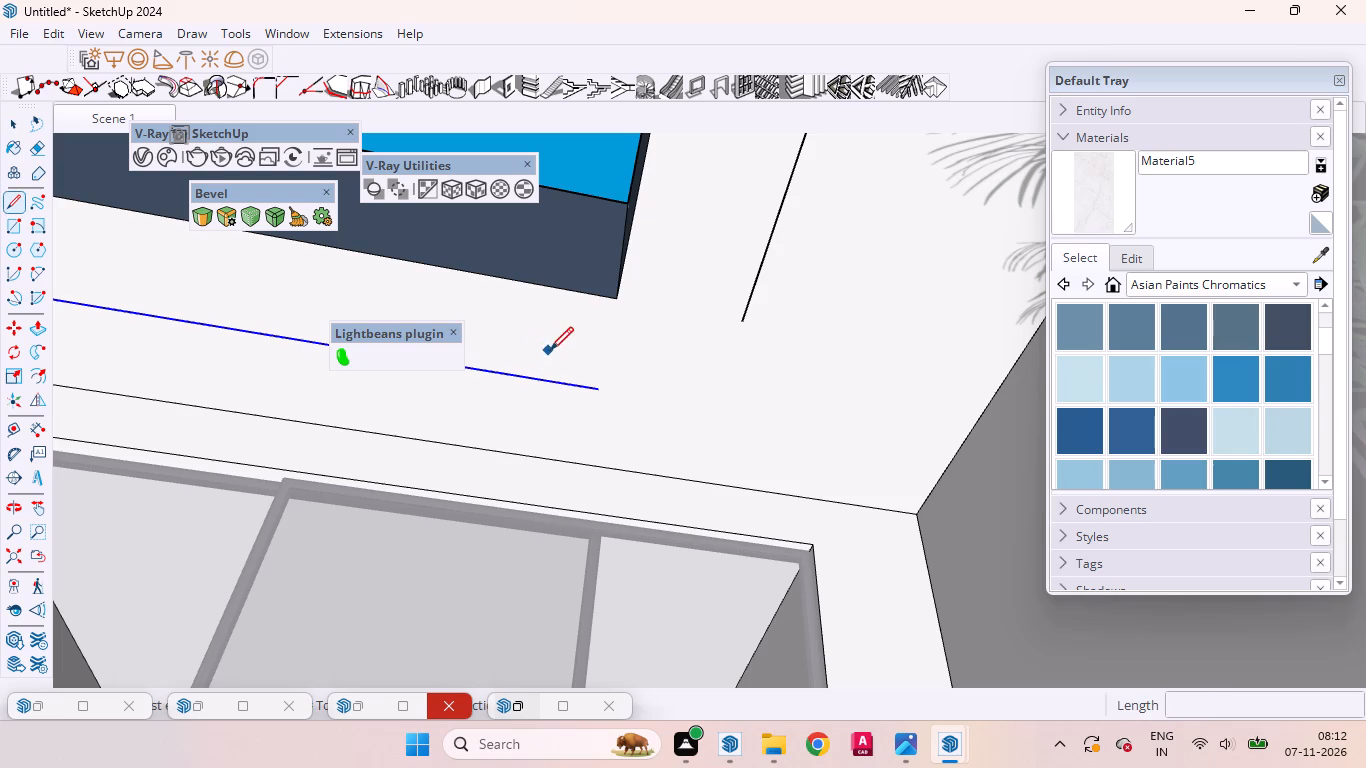
pyautogui.click(598, 390)
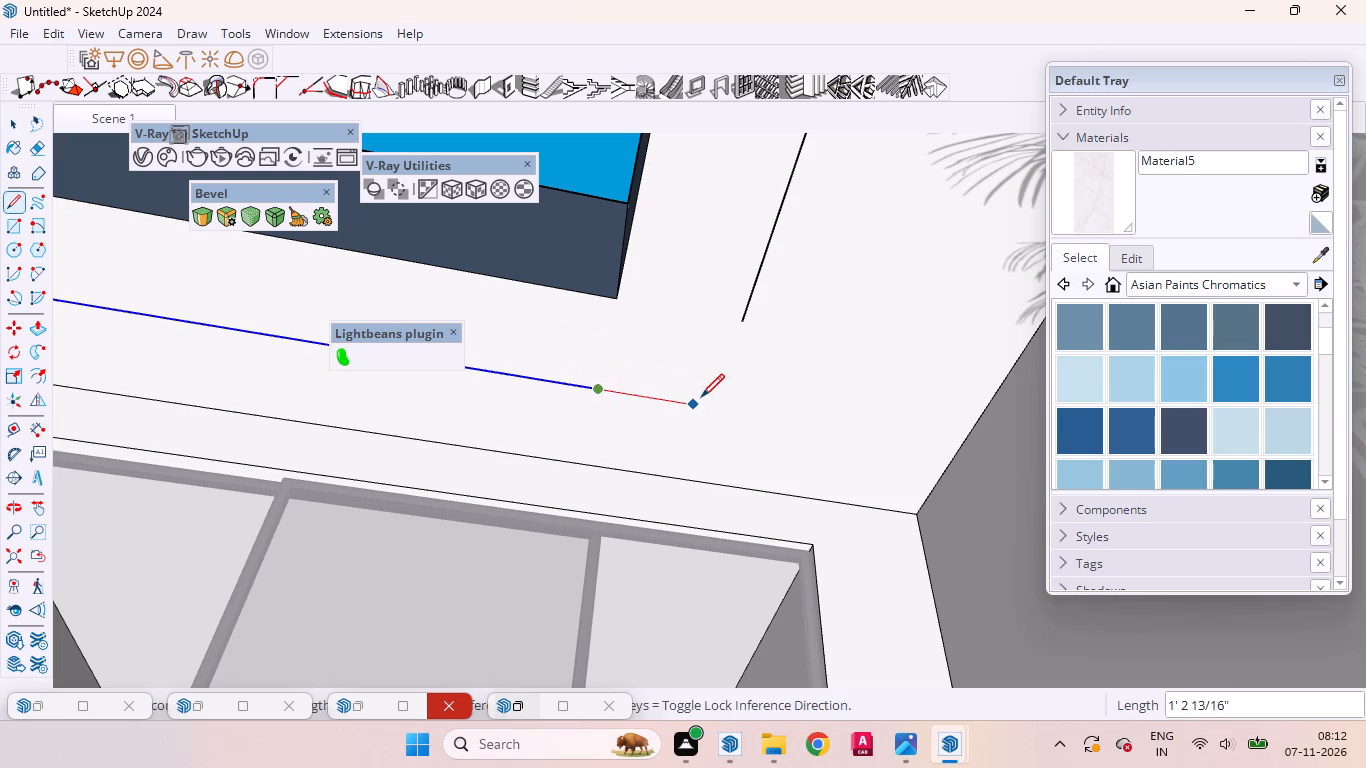
pyautogui.click(717, 406)
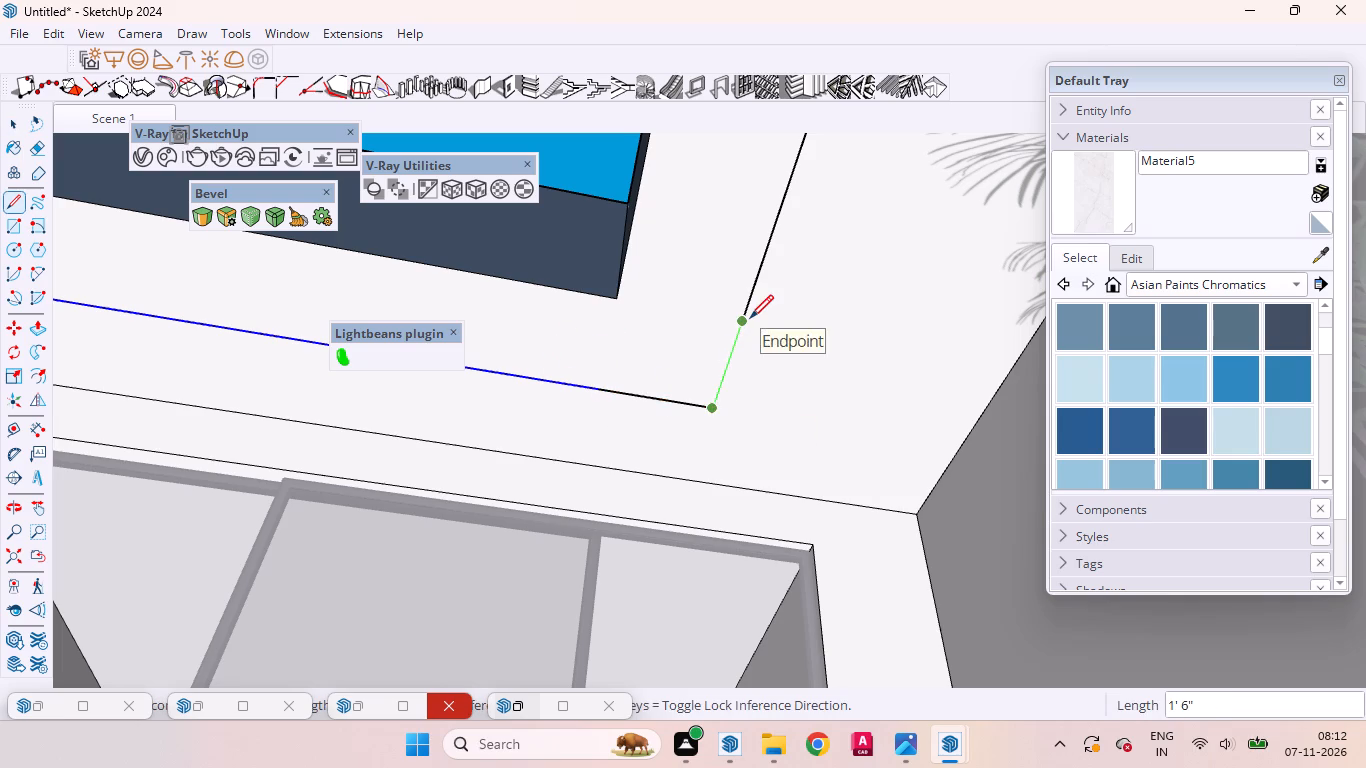
pyautogui.click(750, 317)
pyautogui.press('space')
# Select the border strip face and examine its shape along the ceiling, the inner corner and the rounded corner.
pyautogui.click(659, 328)
pyautogui.scroll(-6, 747, 371)
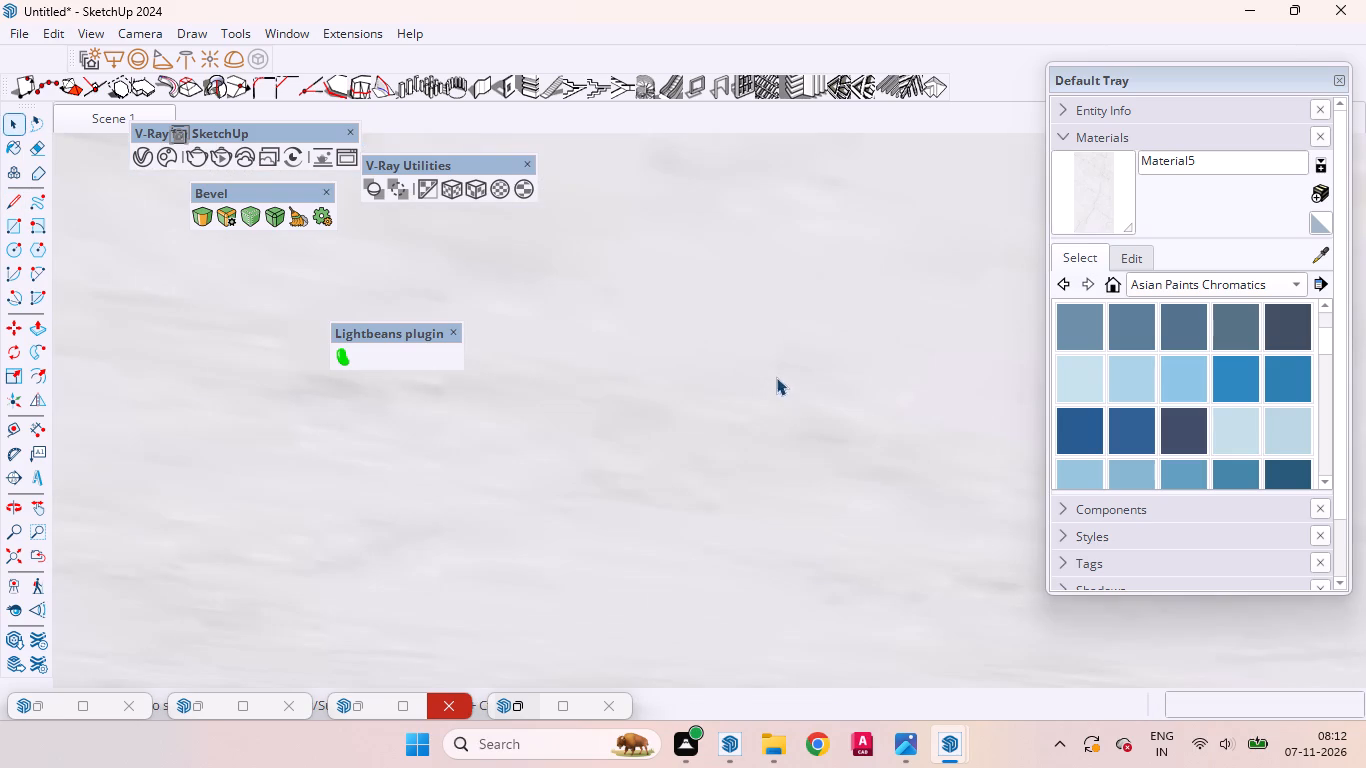
pyautogui.click(43, 549)
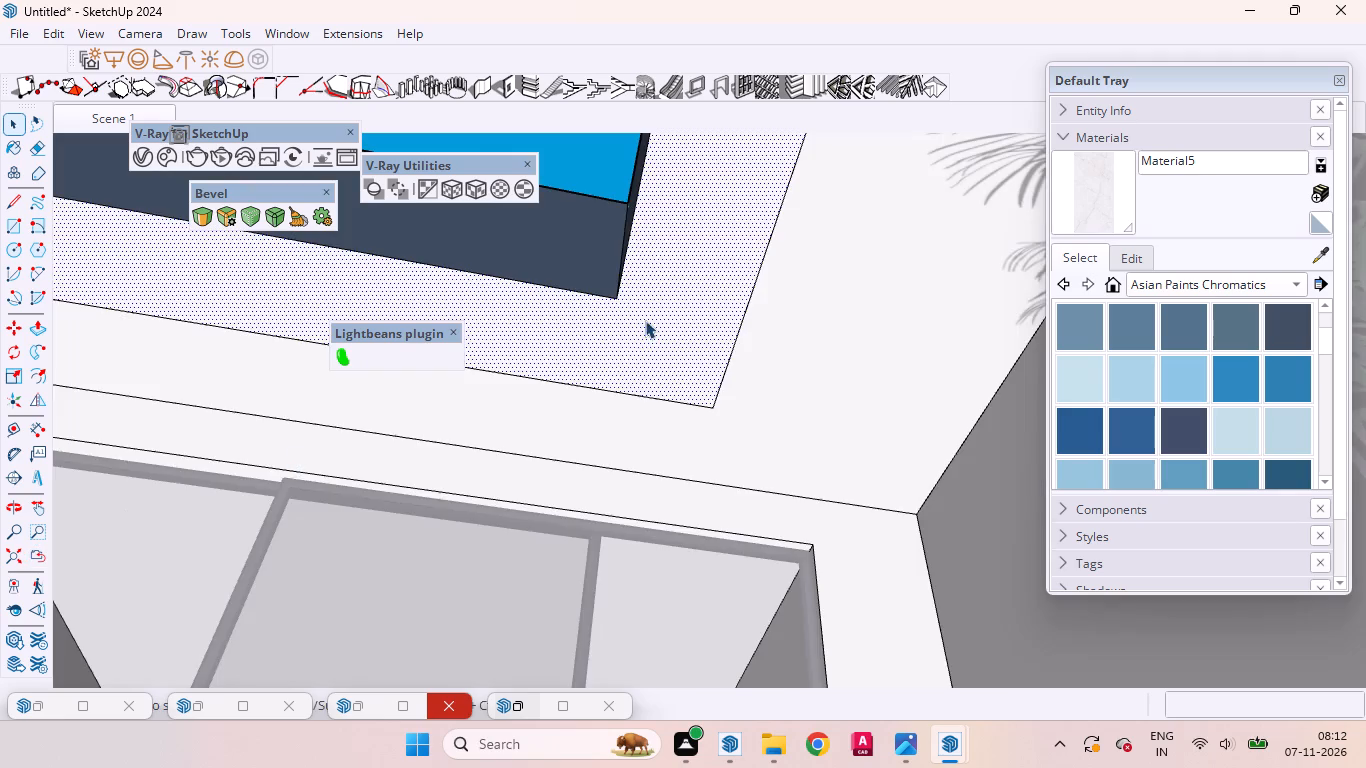
pyautogui.moveTo(645, 333); pyautogui.dragTo(678, 463, button='middle')
pyautogui.scroll(-15, 795, 373)
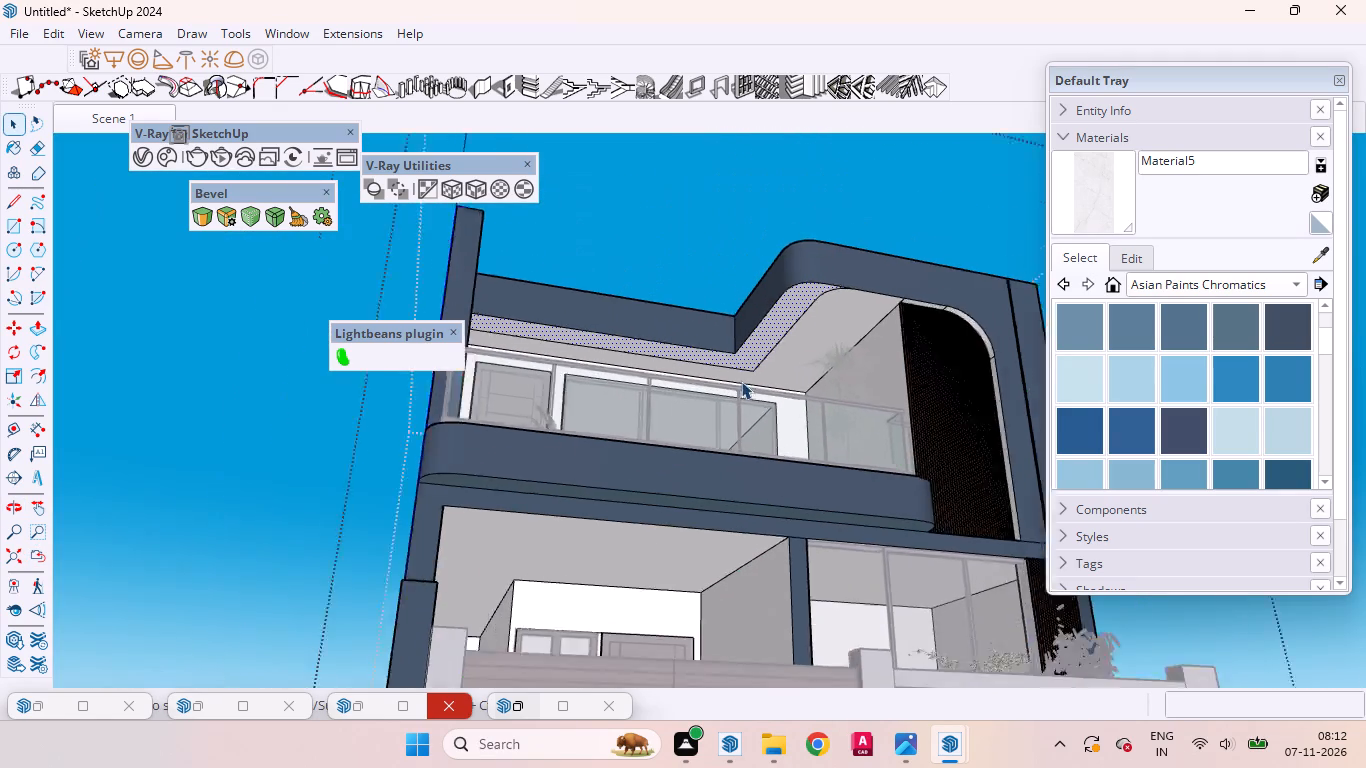
pyautogui.scroll(-1, 741, 381)
pyautogui.scroll(6, 789, 294)
pyautogui.moveTo(812, 368); pyautogui.dragTo(722, 332, button='middle')
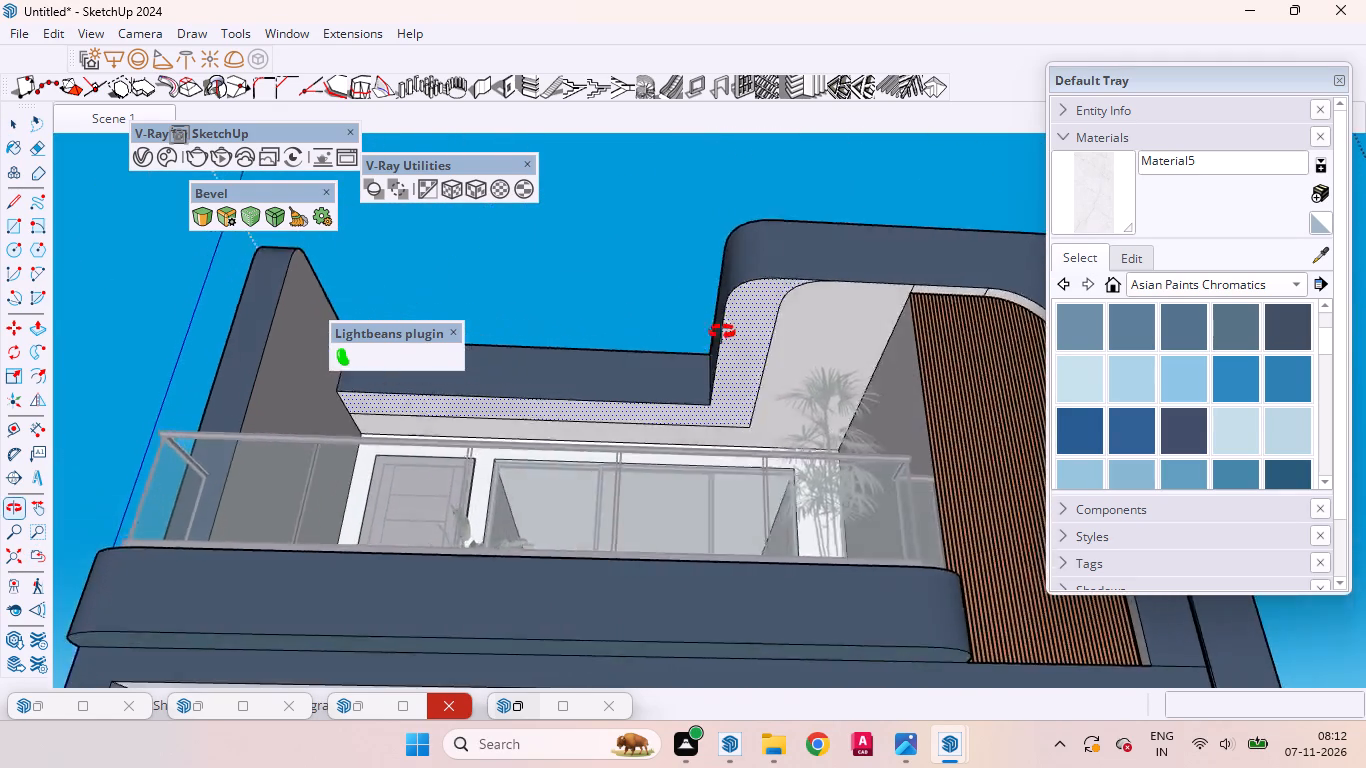
pyautogui.moveTo(722, 332); pyautogui.dragTo(680, 294, button='middle')
pyautogui.scroll(6, 777, 313)
pyautogui.scroll(-3, 782, 352)
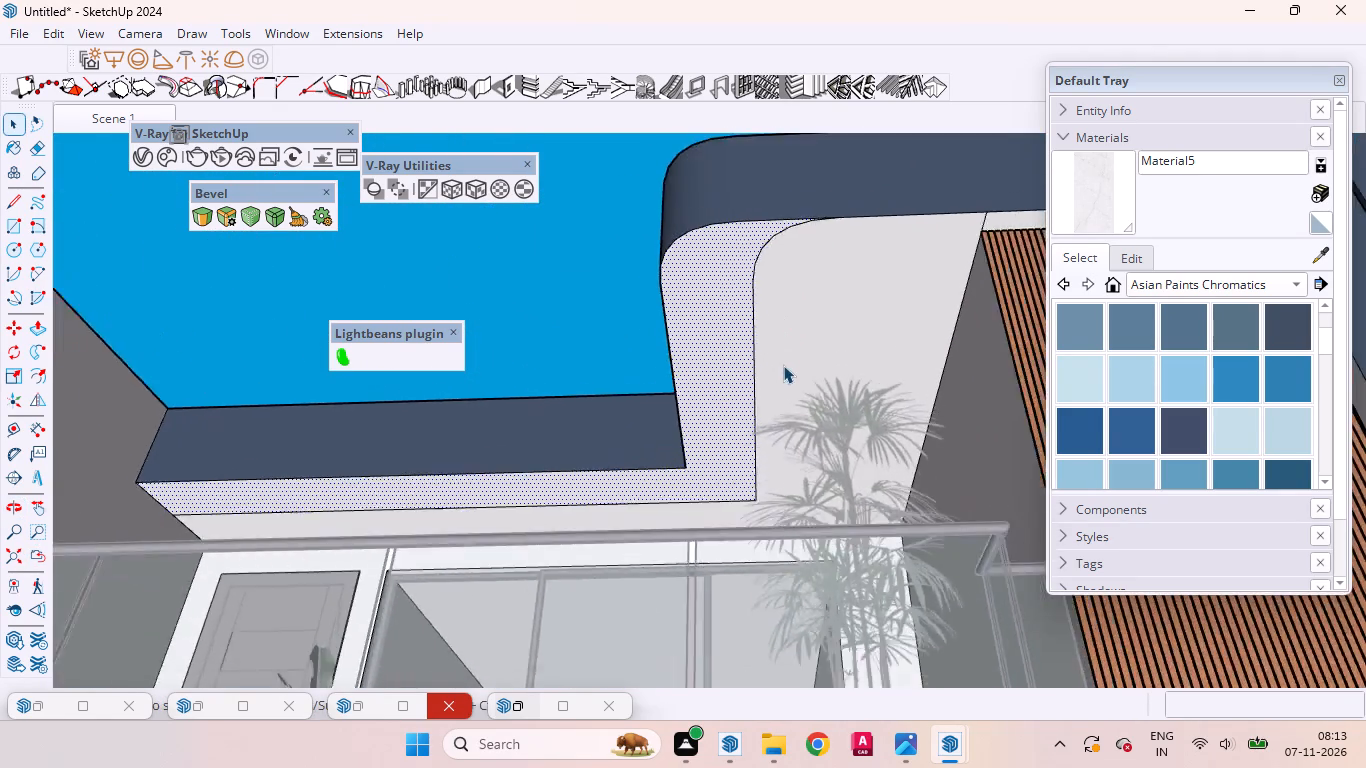
pyautogui.scroll(-2, 783, 365)
pyautogui.moveTo(758, 392); pyautogui.dragTo(875, 424, button='middle')
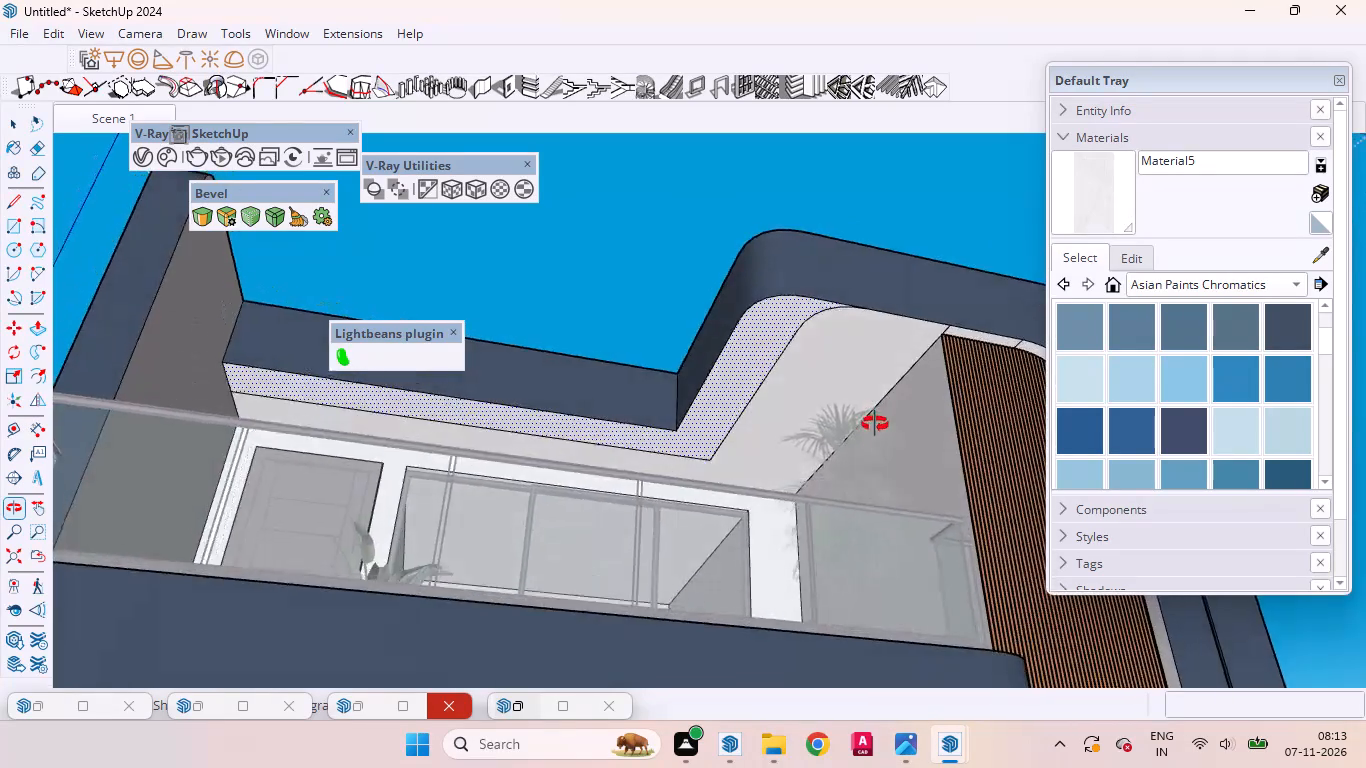
pyautogui.moveTo(875, 424); pyautogui.dragTo(724, 381, button='middle')
pyautogui.scroll(-4, 775, 437)
pyautogui.scroll(2, 770, 340)
pyautogui.scroll(-1, 770, 339)
pyautogui.scroll(2, 770, 339)
pyautogui.scroll(-4, 770, 339)
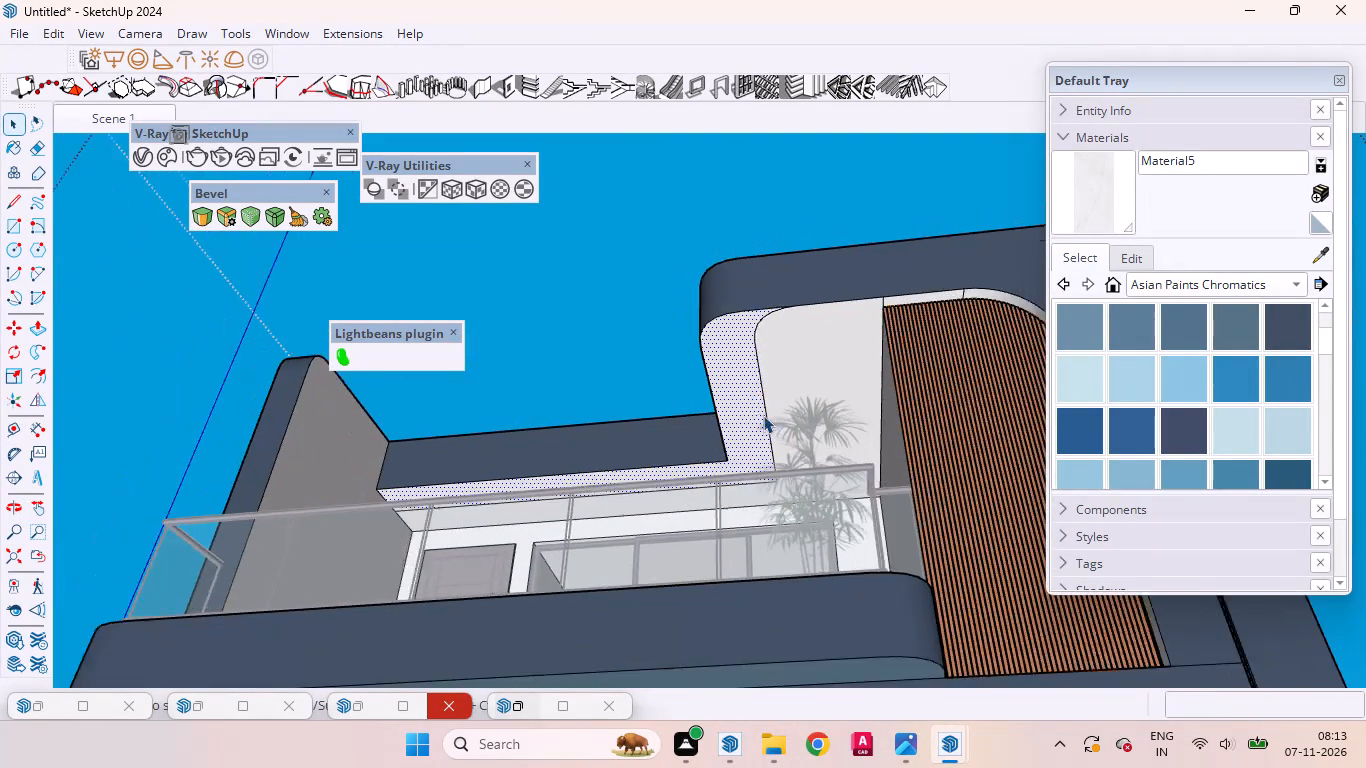
pyautogui.moveTo(754, 405); pyautogui.dragTo(853, 425, button='middle')
pyautogui.scroll(1, 857, 331)
pyautogui.scroll(-1, 857, 331)
pyautogui.scroll(3, 857, 331)
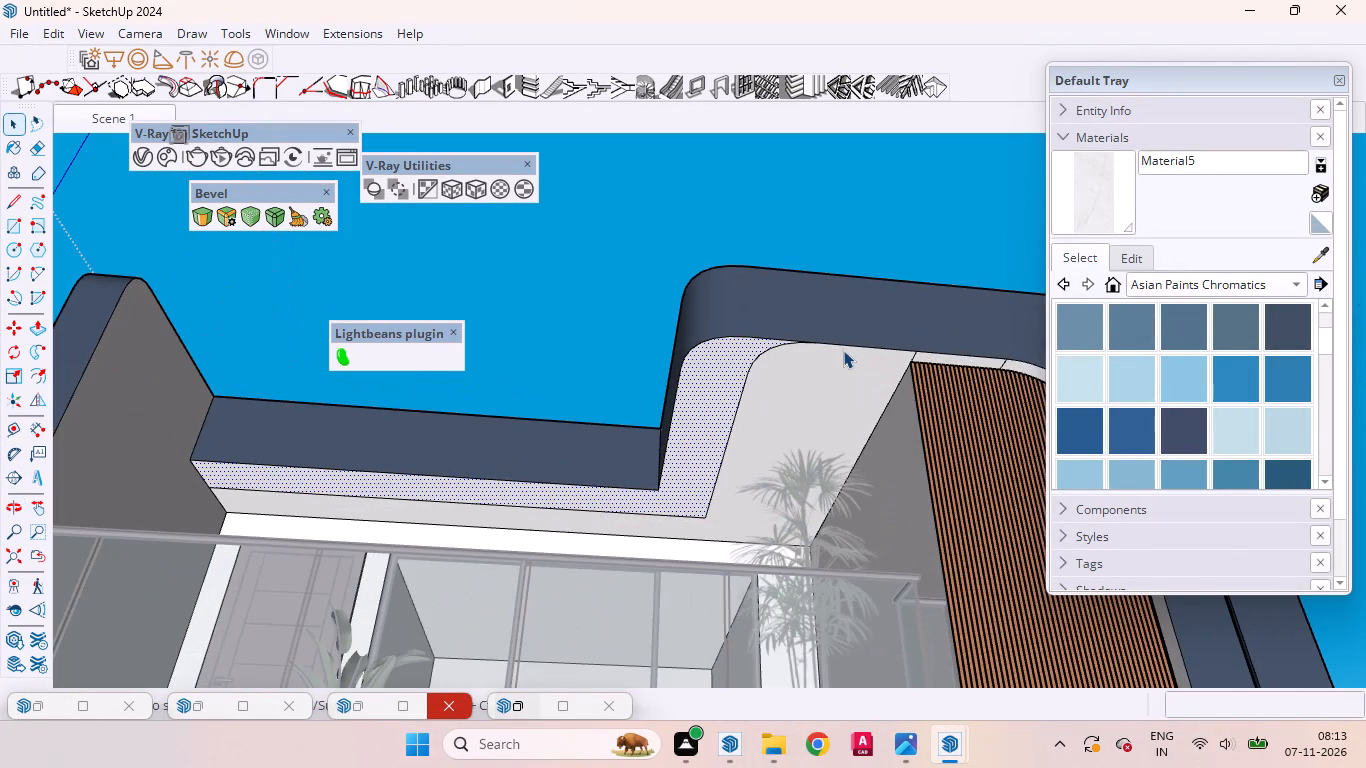
# Erase the copied rounded arc from the balcony ceiling border outline.
pyautogui.click(832, 346)
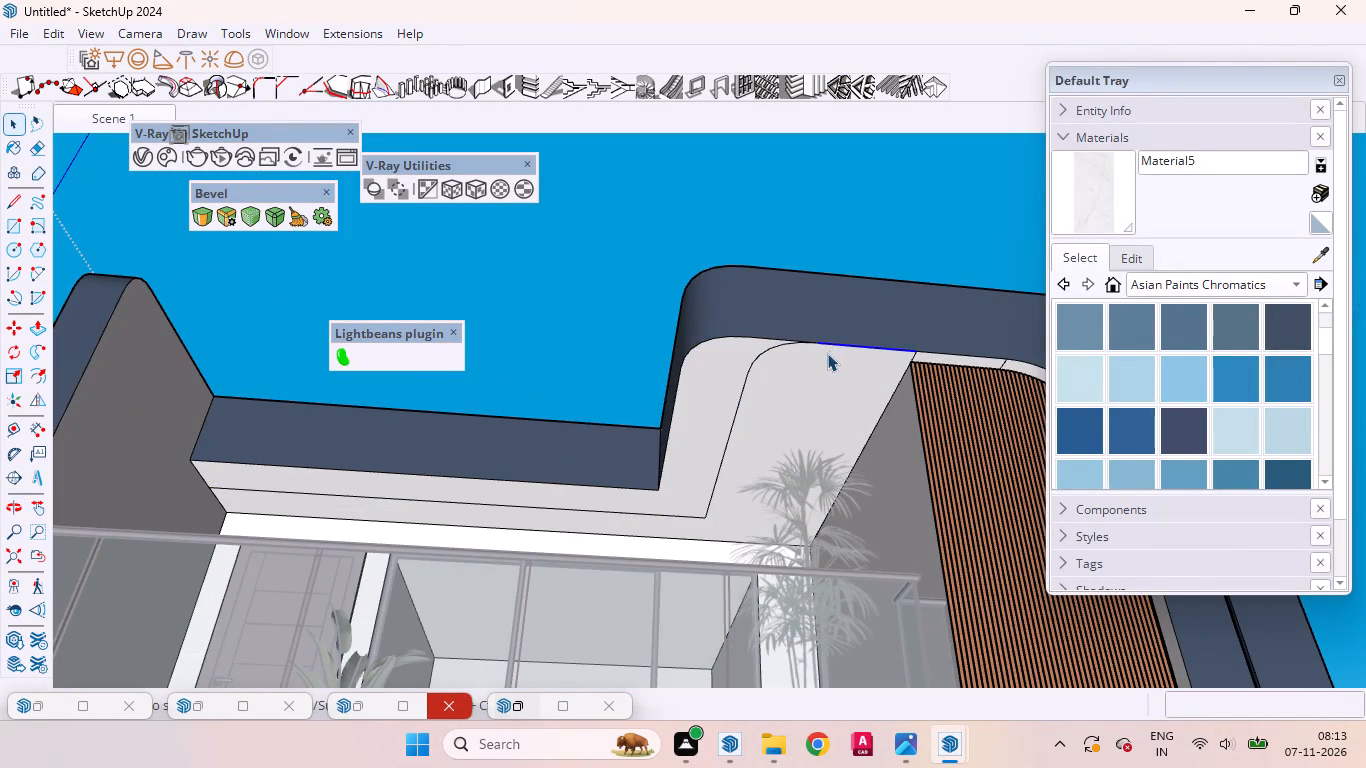
pyautogui.scroll(3, 797, 344)
pyautogui.click(784, 343)
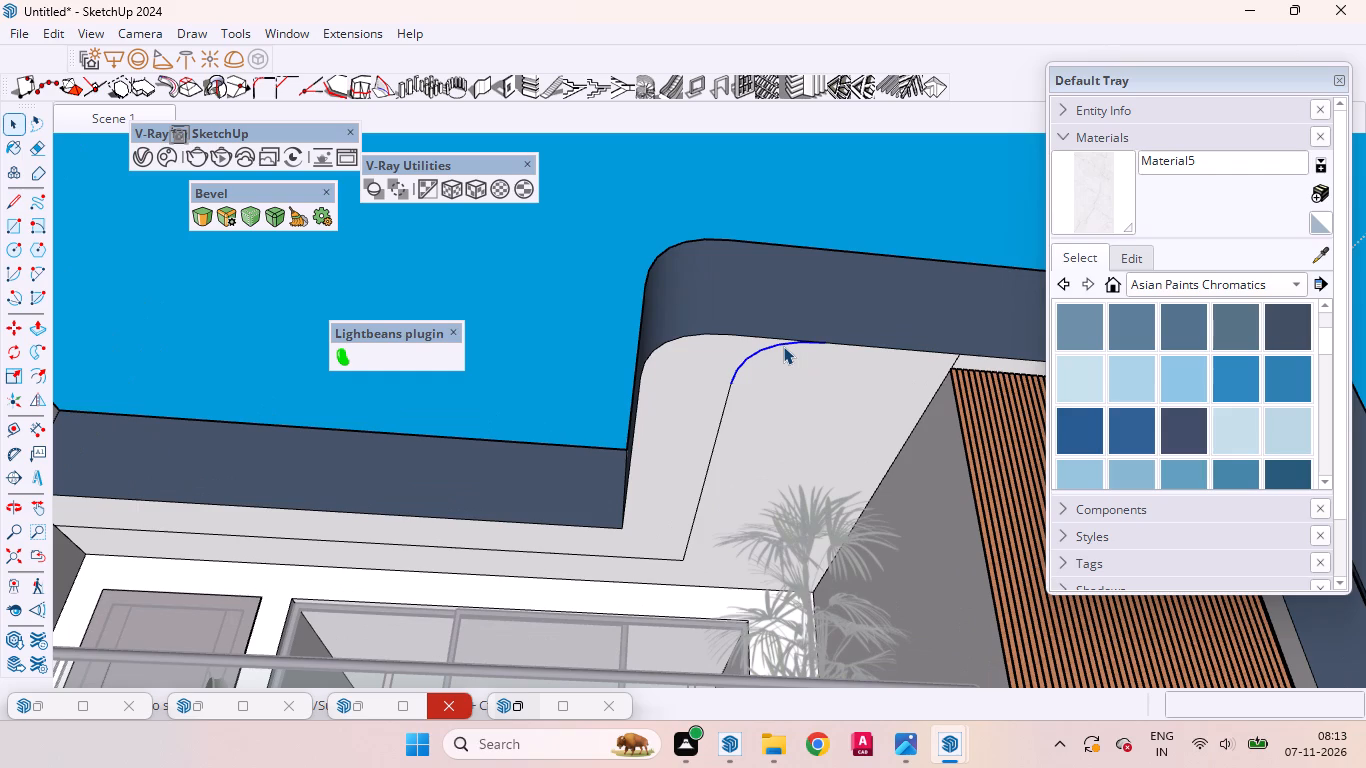
pyautogui.rightClick(777, 346)
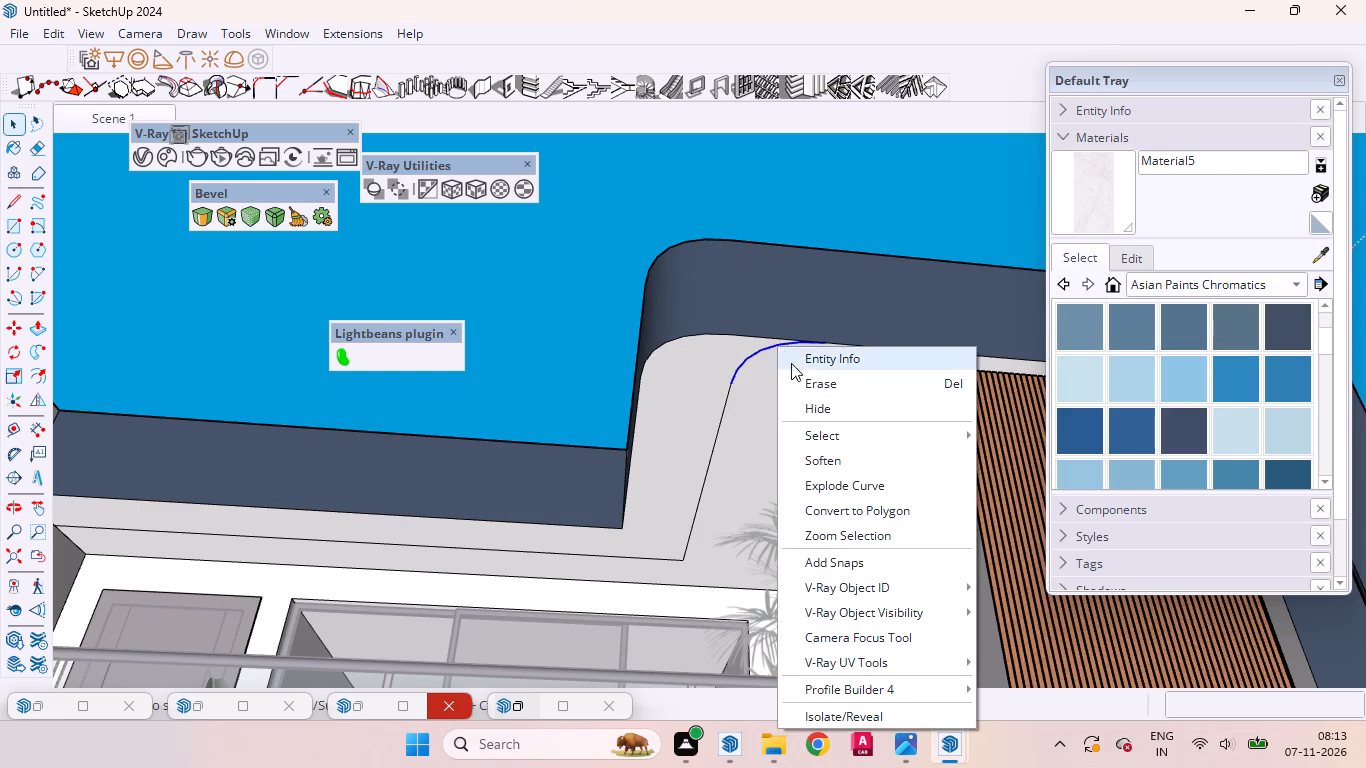
pyautogui.click(807, 380)
# Copy the ceiling's straight edge between the rounded corner and the slatted wall 1'6" inward along the green axis.
pyautogui.click(791, 340)
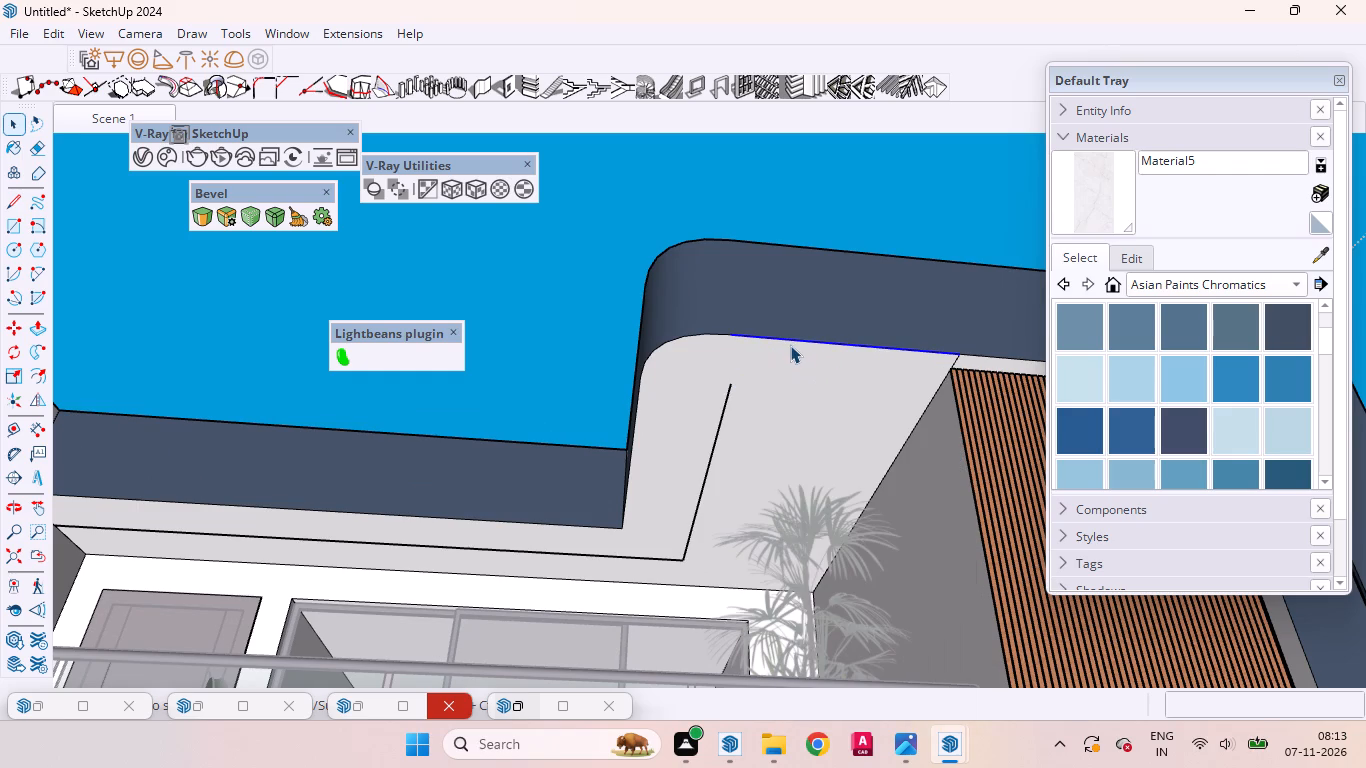
pyautogui.press('m')
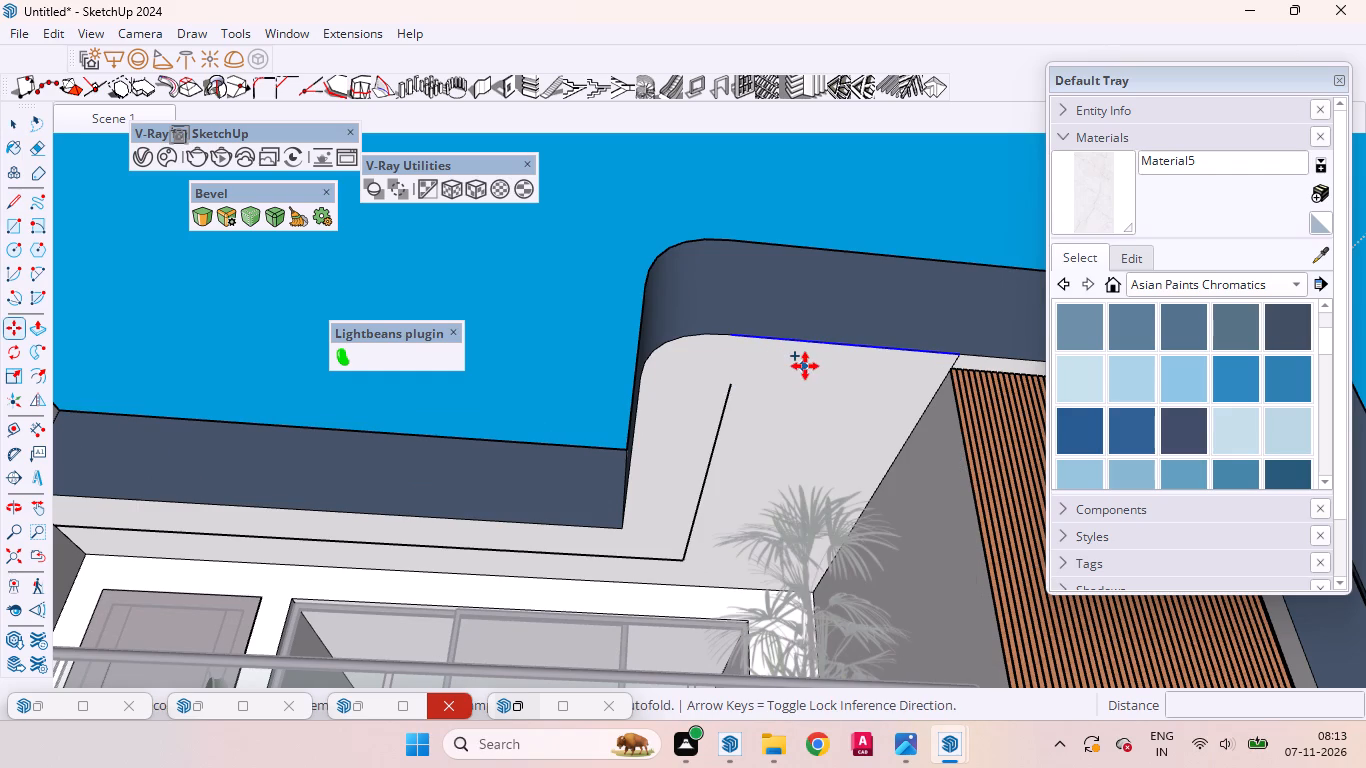
pyautogui.click(805, 366)
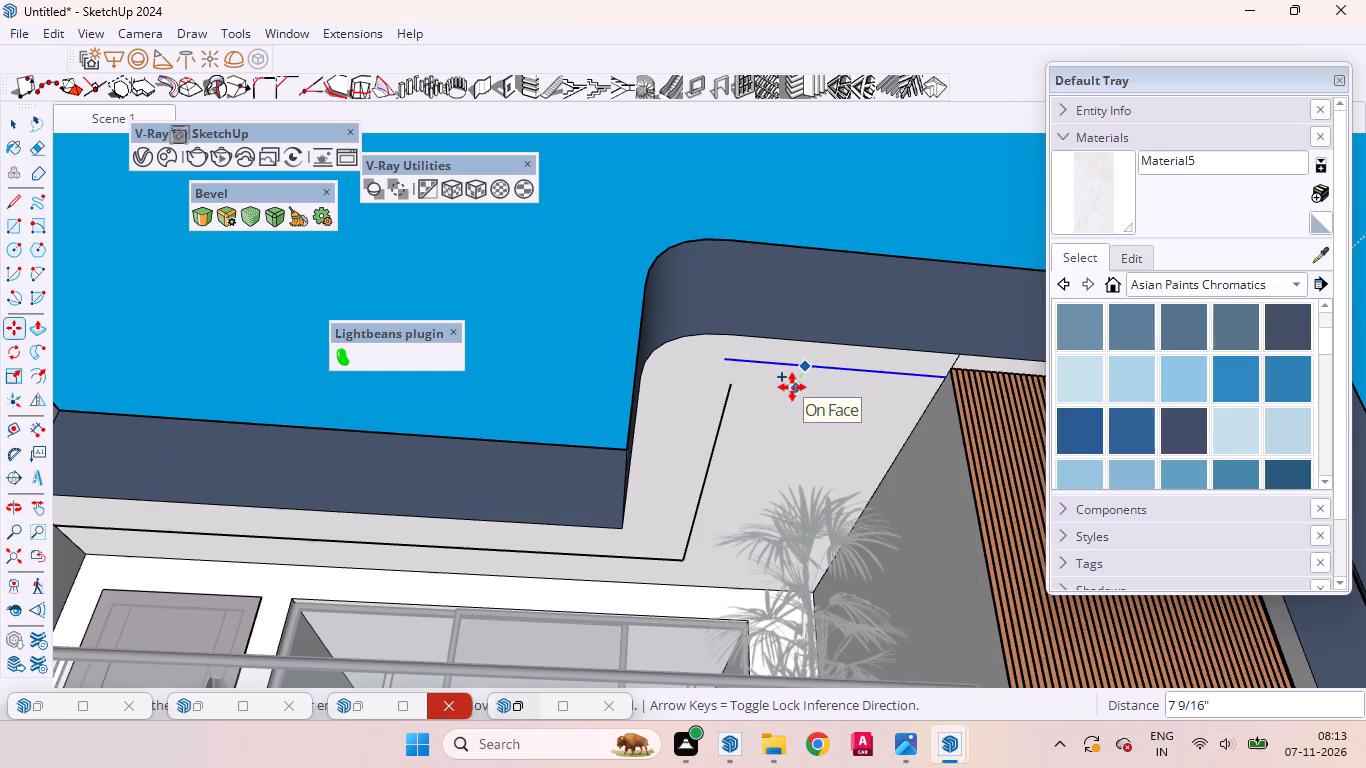
pyautogui.press('1')
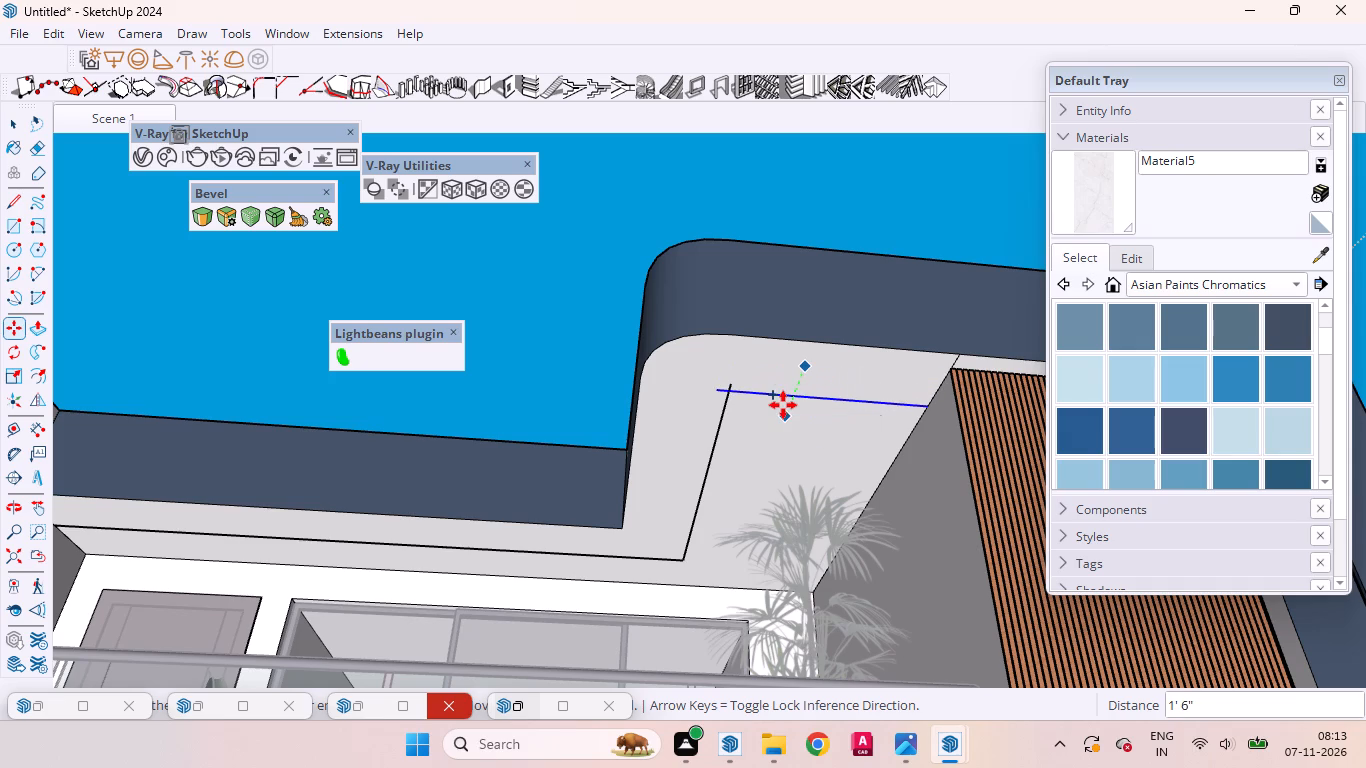
pyautogui.press("'")
pyautogui.press('6')
pyautogui.press('Return')
pyautogui.press('space')
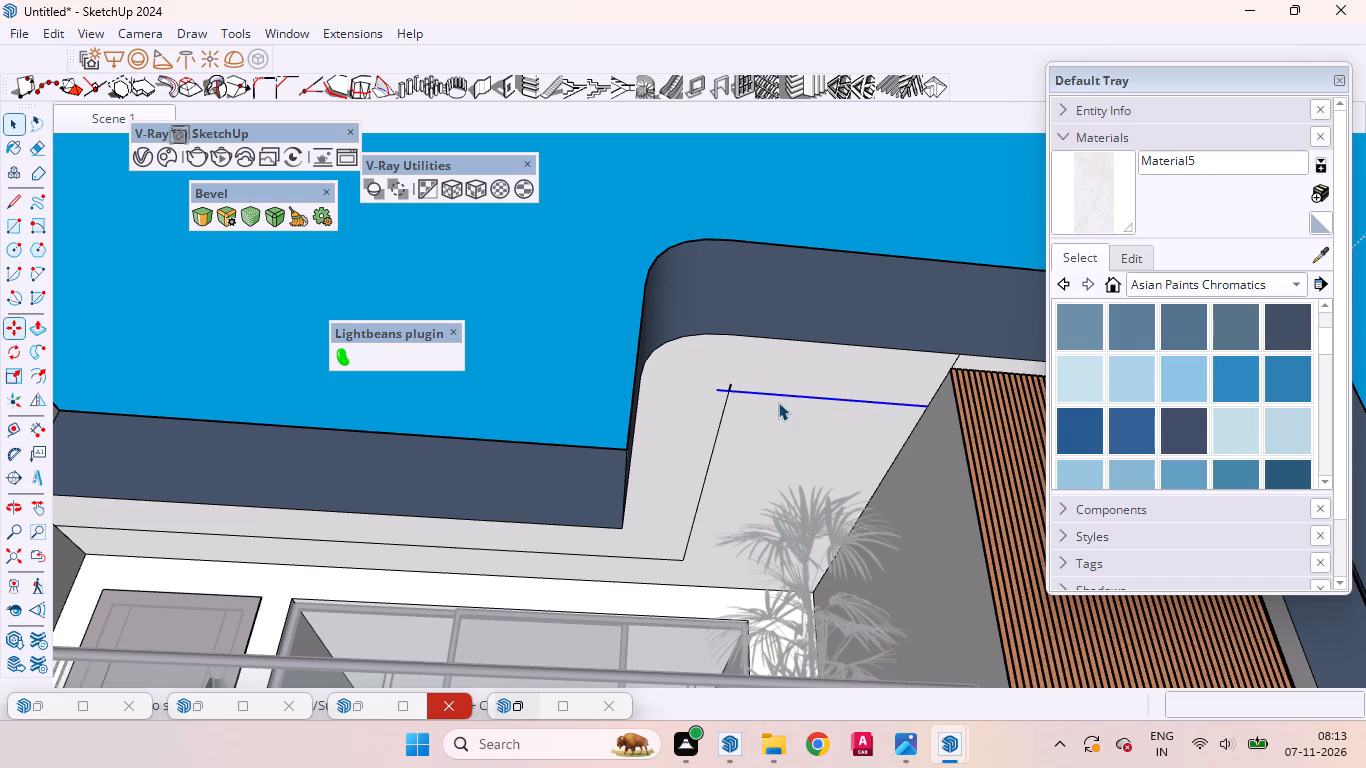
# Copy the balcony ceiling's rounded corner arc diagonally inward about 2'2" to the crossing of the inner border lines.
pyautogui.scroll(4, 743, 391)
pyautogui.scroll(-1, 730, 411)
pyautogui.scroll(1, 730, 411)
pyautogui.scroll(-3, 730, 411)
pyautogui.moveTo(696, 432); pyautogui.dragTo(675, 331, button='middle')
pyautogui.scroll(3, 642, 256)
pyautogui.scroll(-1, 642, 256)
pyautogui.scroll(1, 642, 256)
pyautogui.click(638, 252)
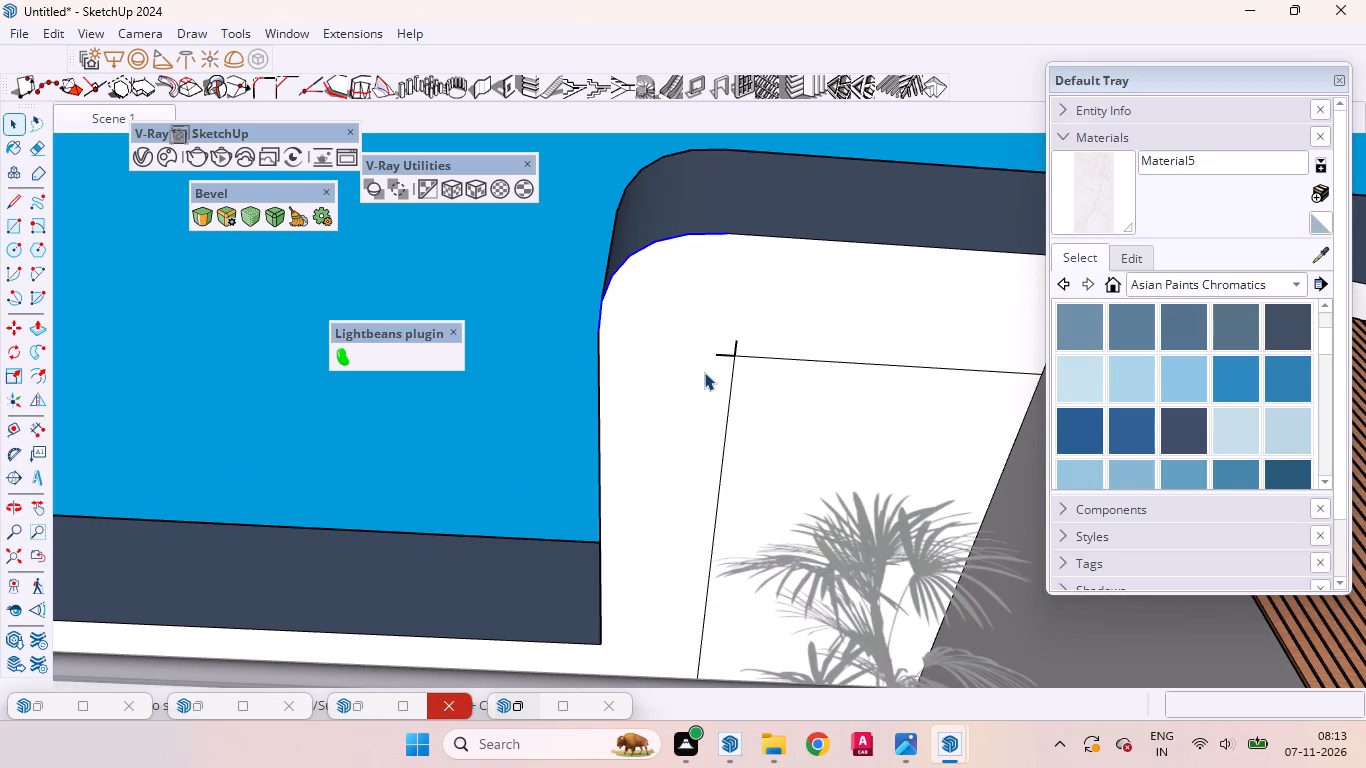
pyautogui.press('m')
pyautogui.click(672, 329)
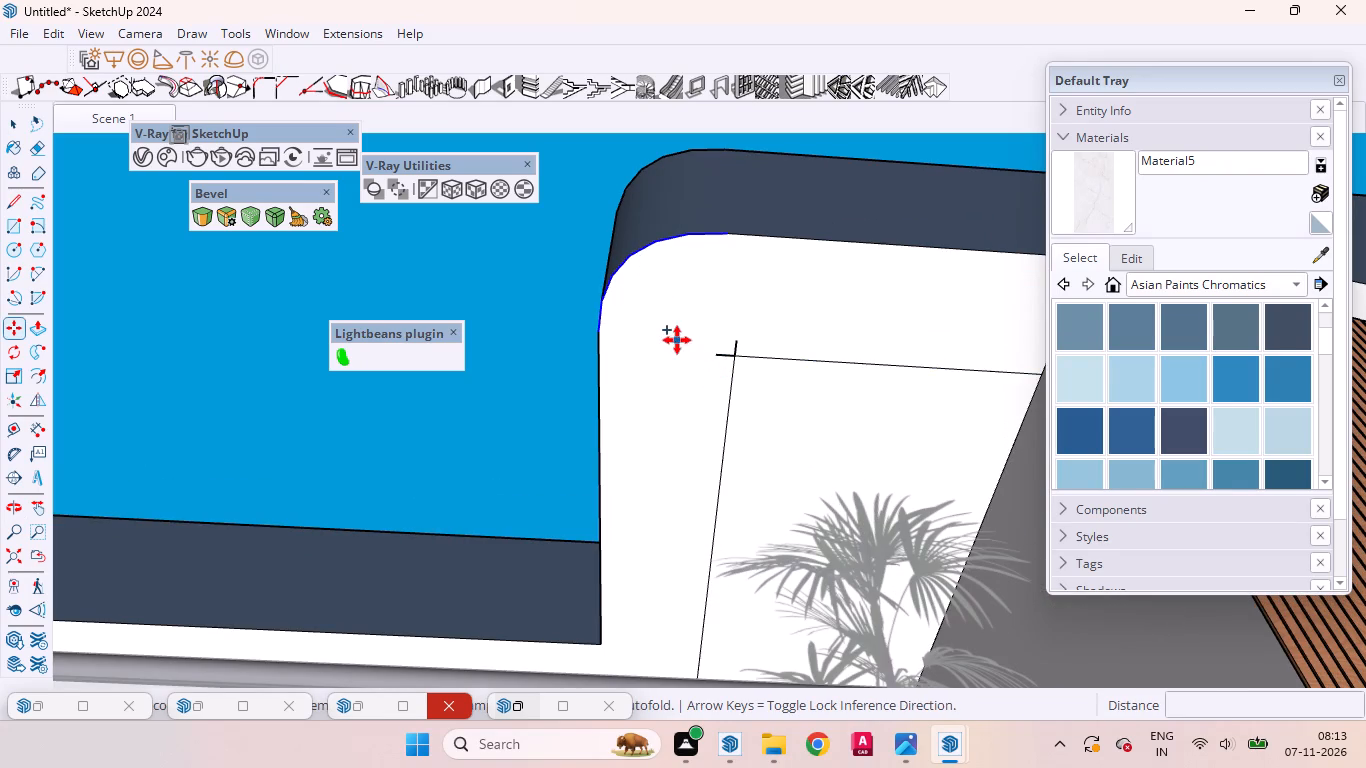
pyautogui.click(661, 302)
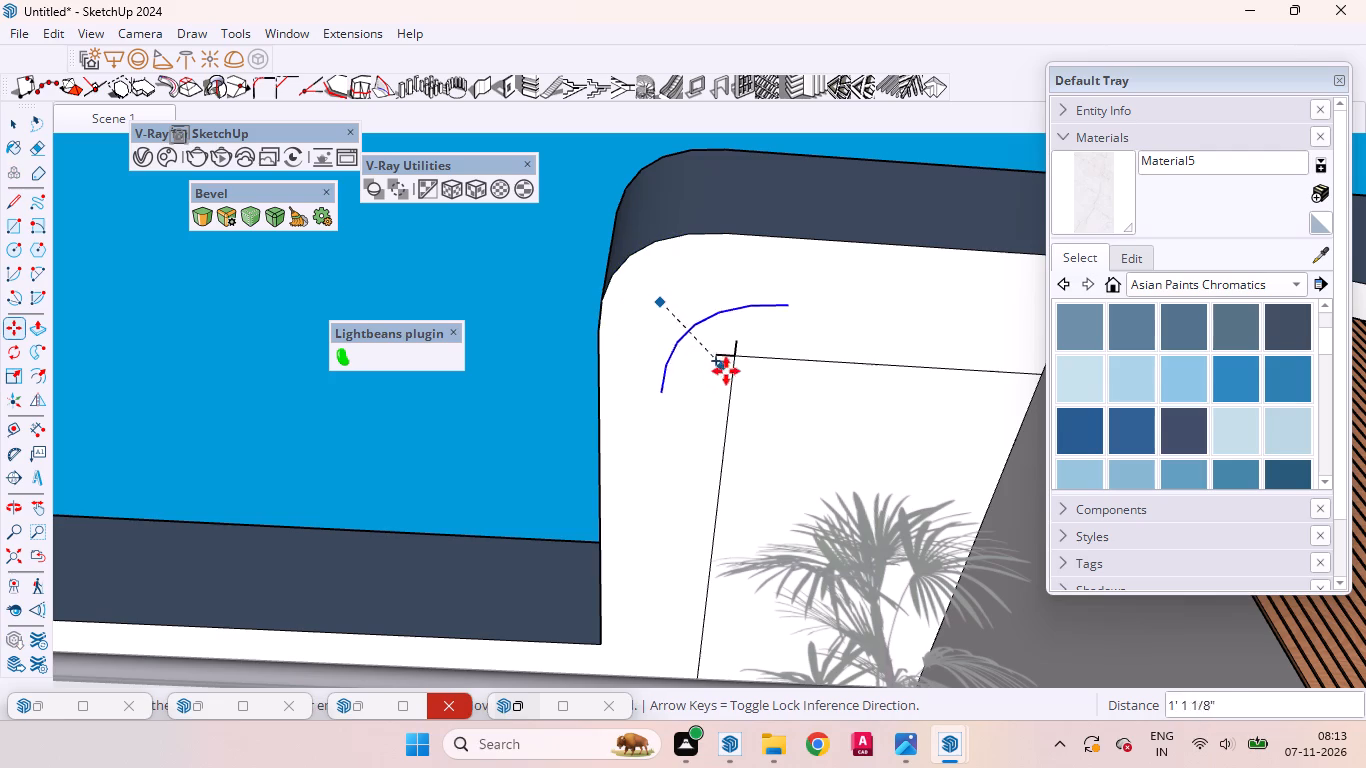
pyautogui.click(786, 420)
# Move the copied arc about 5/16" so its lower end meets the inner side border line.
pyautogui.scroll(4, 790, 405)
pyautogui.moveTo(794, 418); pyautogui.dragTo(684, 334, button='middle')
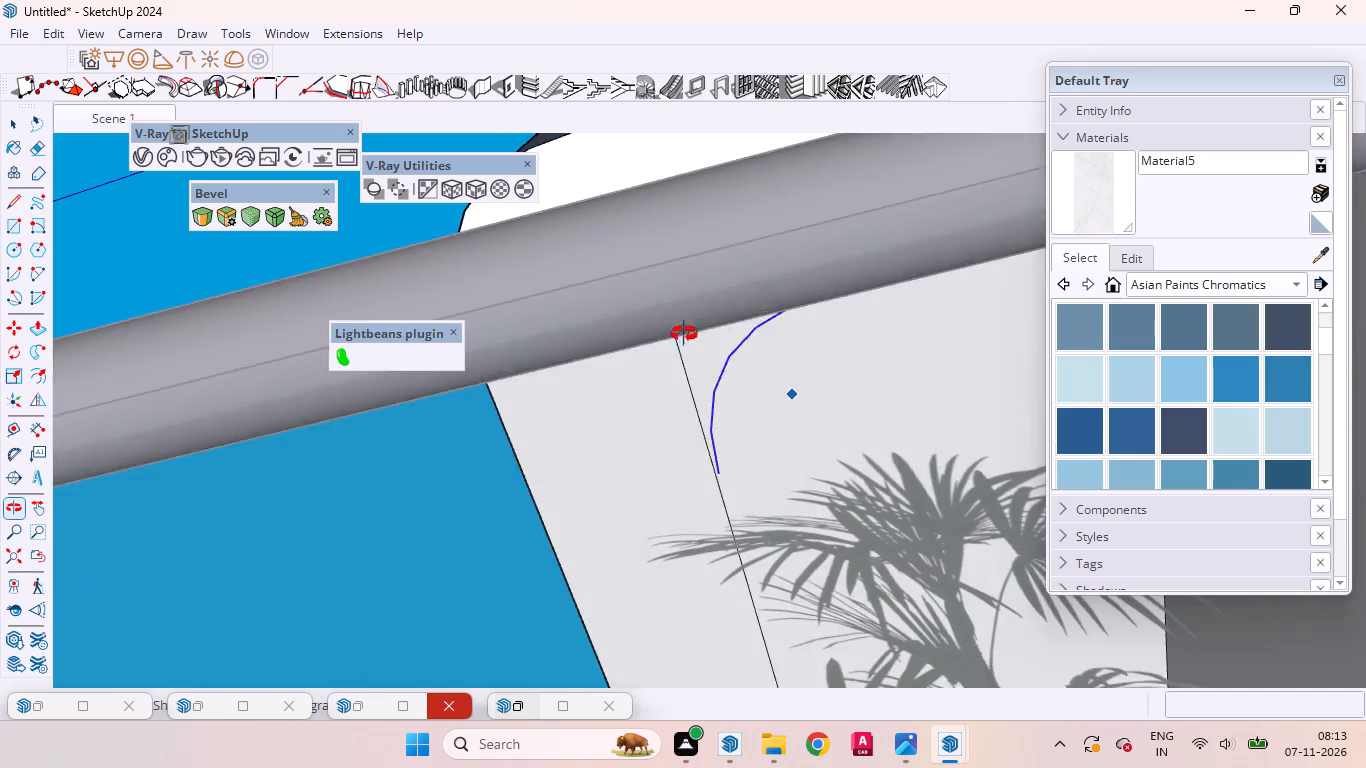
pyautogui.moveTo(684, 334); pyautogui.dragTo(743, 394, button='middle')
pyautogui.scroll(9, 758, 378)
pyautogui.scroll(-3, 770, 370)
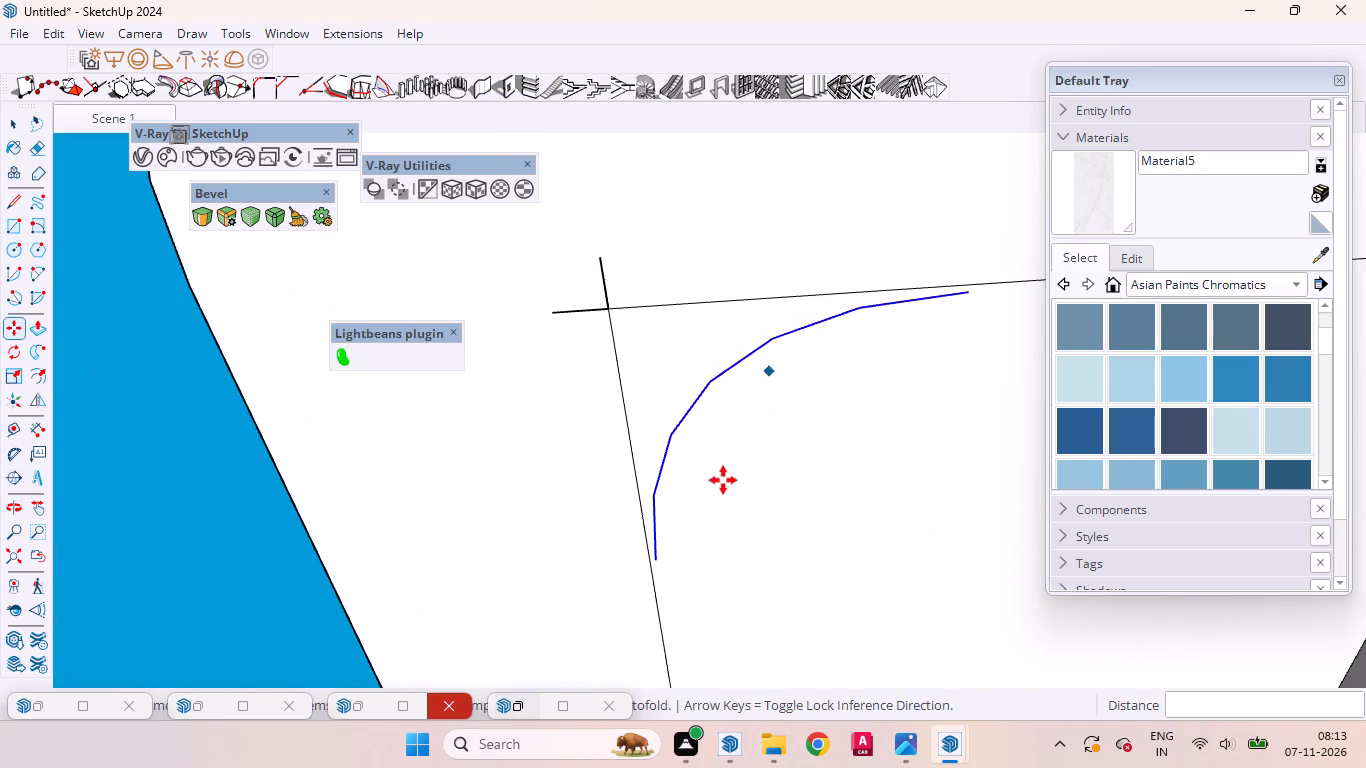
pyautogui.scroll(9, 707, 522)
pyautogui.click(604, 587)
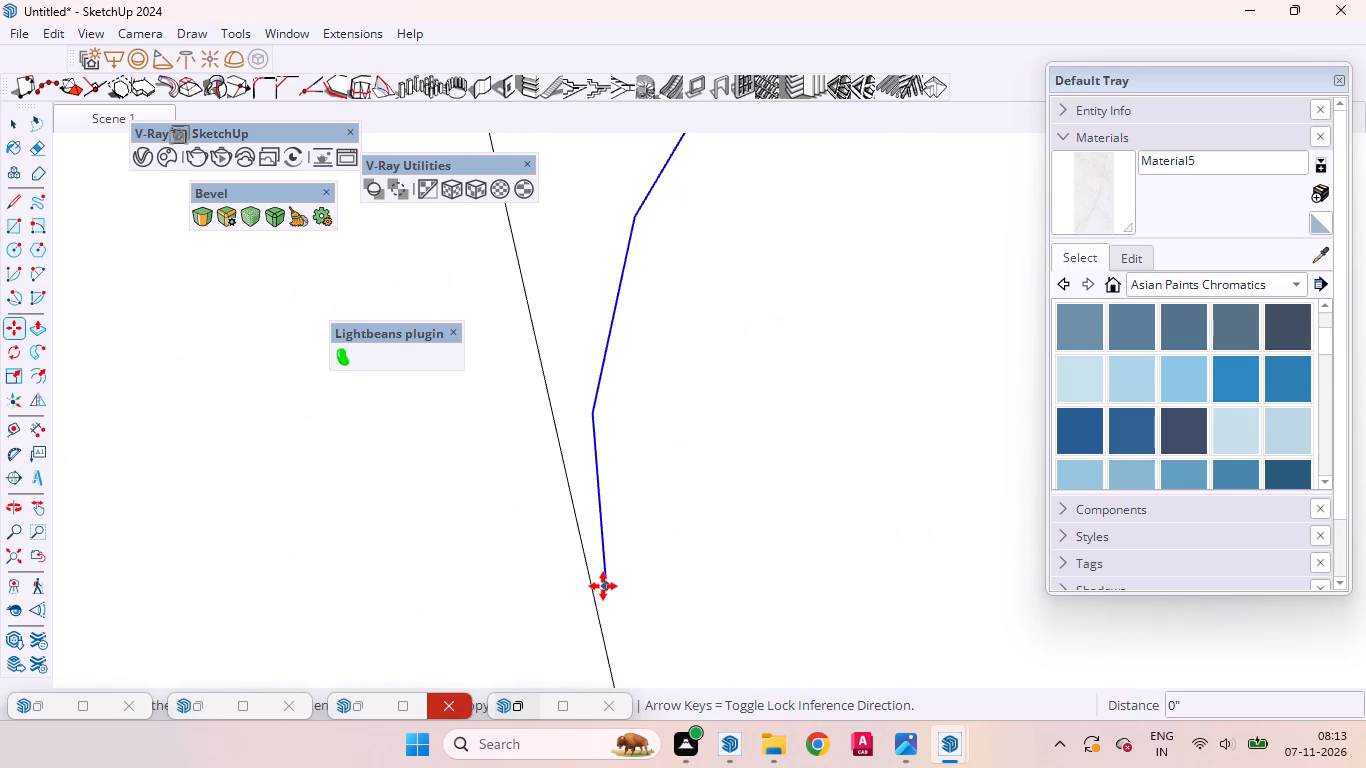
pyautogui.click(596, 586)
pyautogui.press('space')
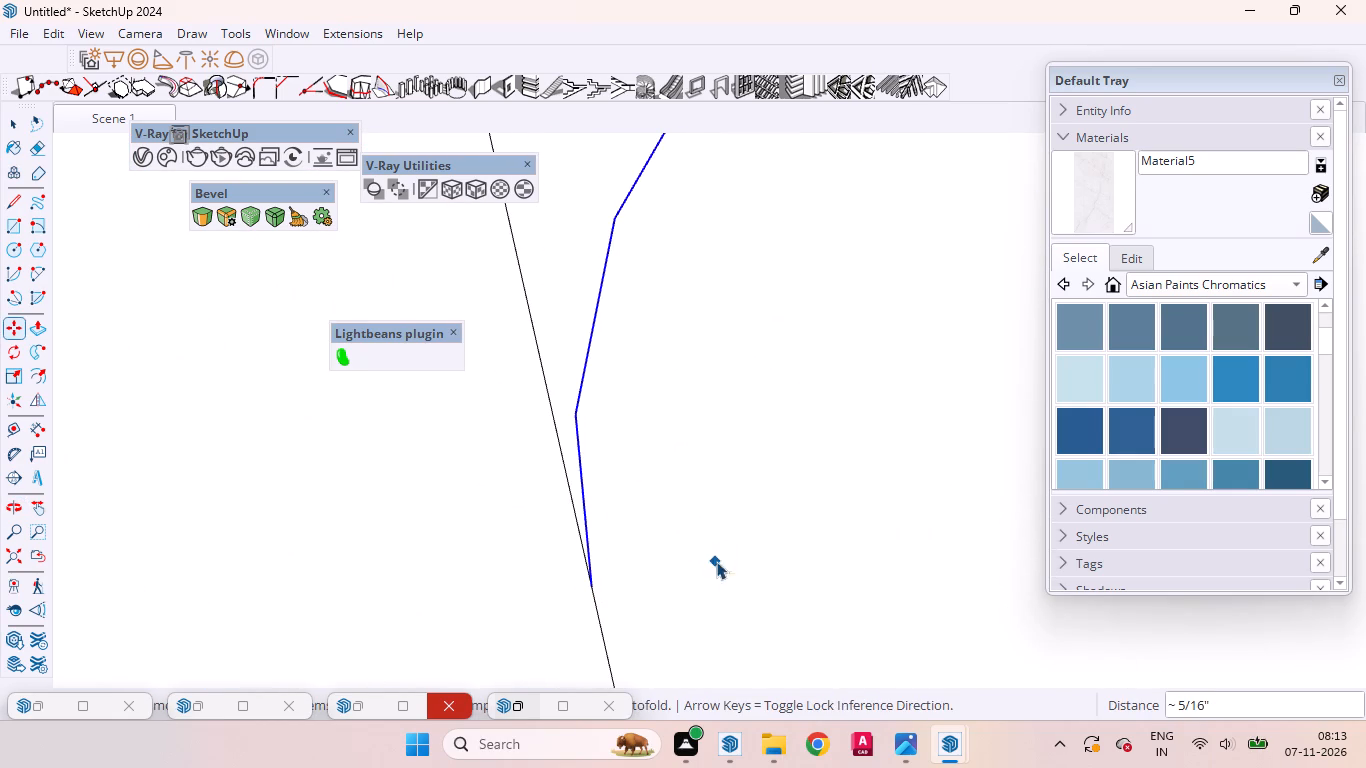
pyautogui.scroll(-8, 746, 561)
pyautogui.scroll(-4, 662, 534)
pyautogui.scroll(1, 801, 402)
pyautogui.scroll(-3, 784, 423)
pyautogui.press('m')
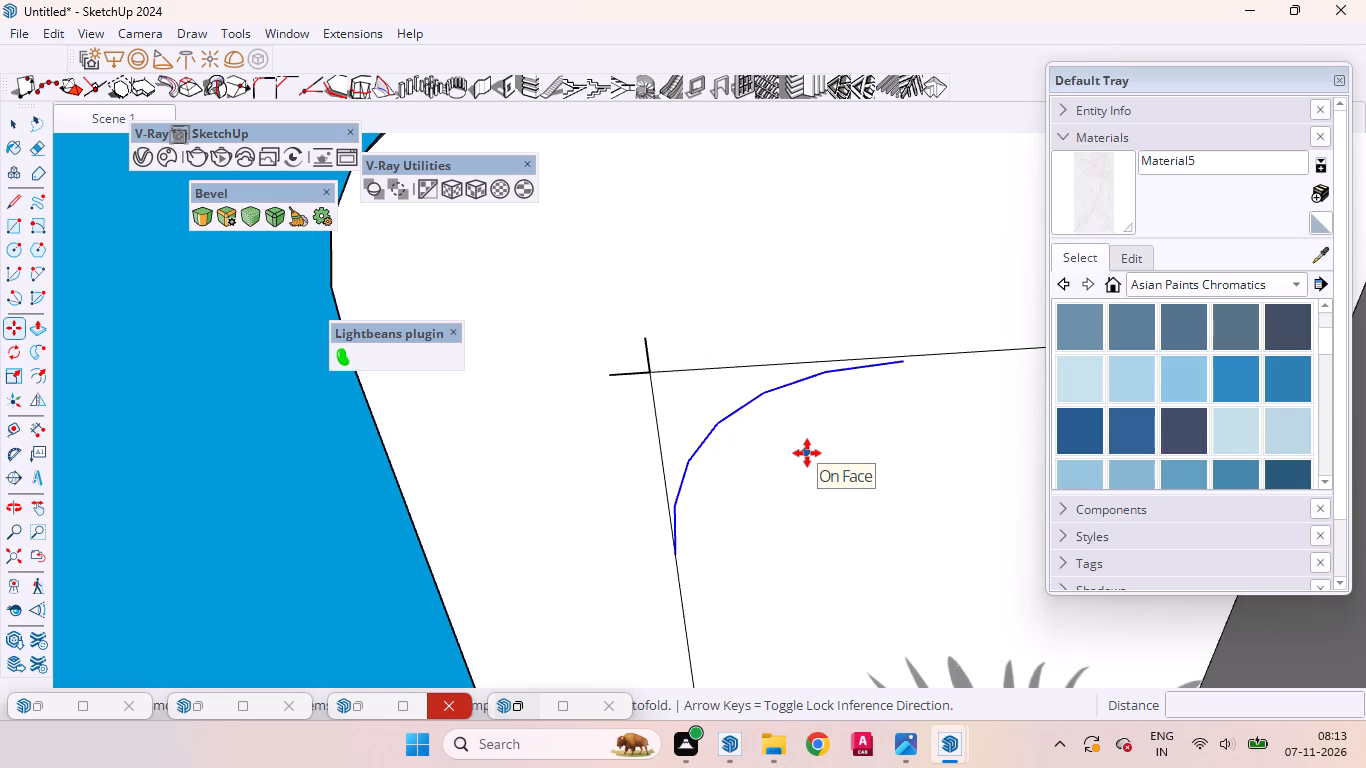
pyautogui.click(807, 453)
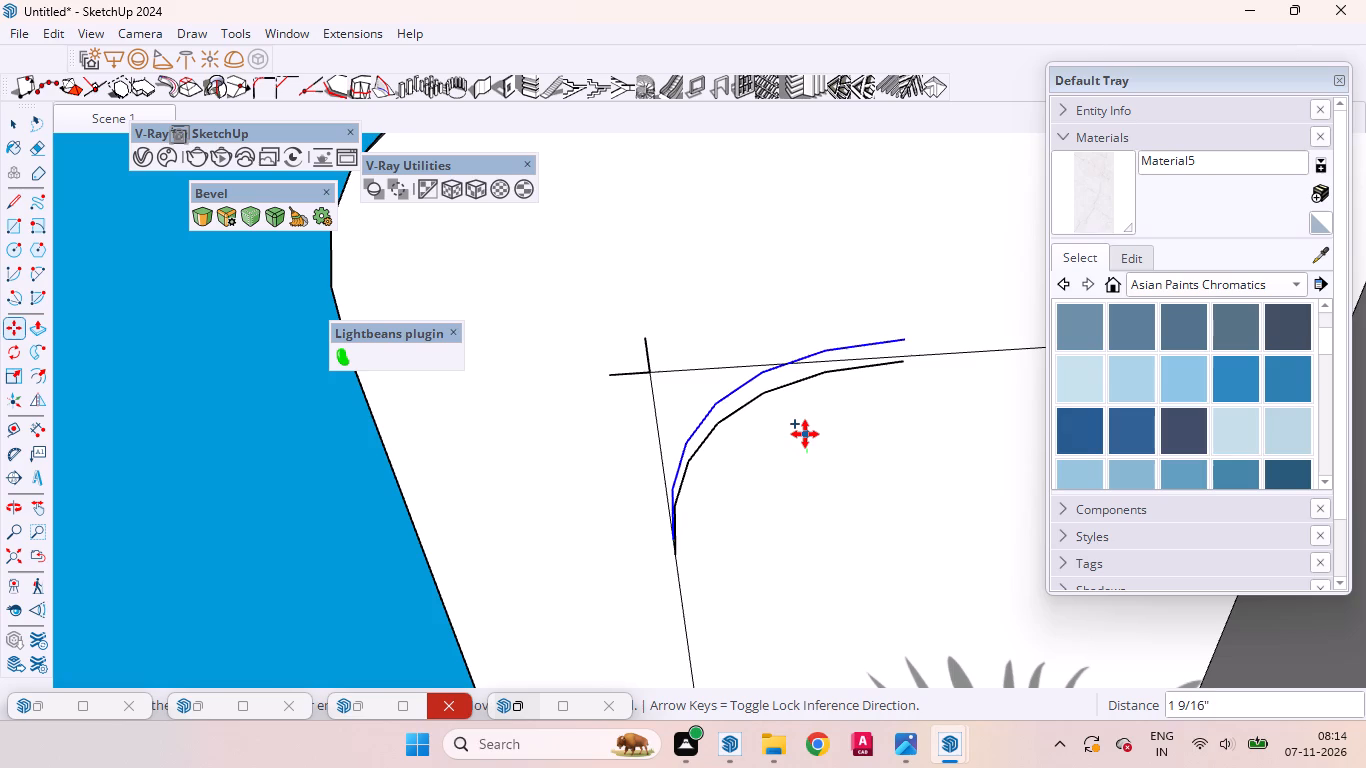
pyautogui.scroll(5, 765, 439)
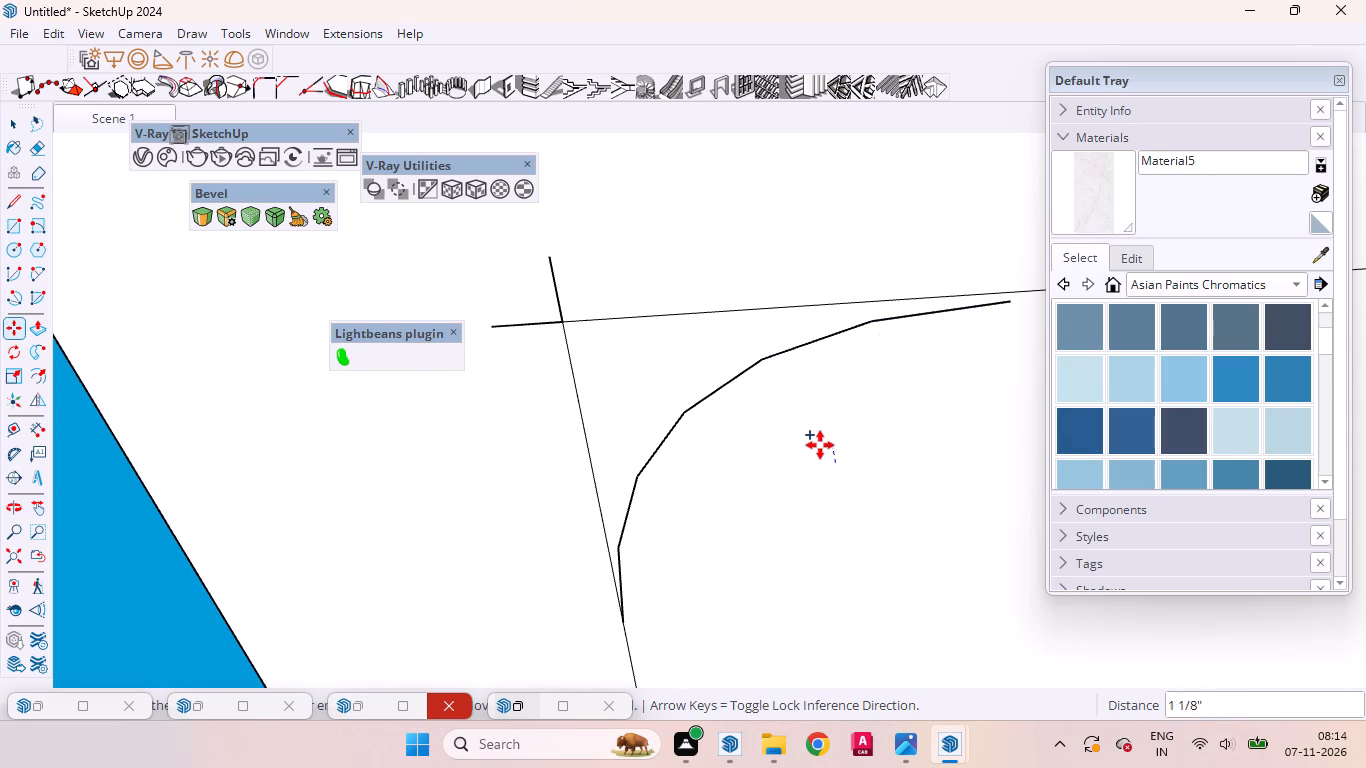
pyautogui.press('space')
# Move the copied arc about 3/8" so its other end meets the inner border line running to the slatted wall.
pyautogui.scroll(-4, 794, 456)
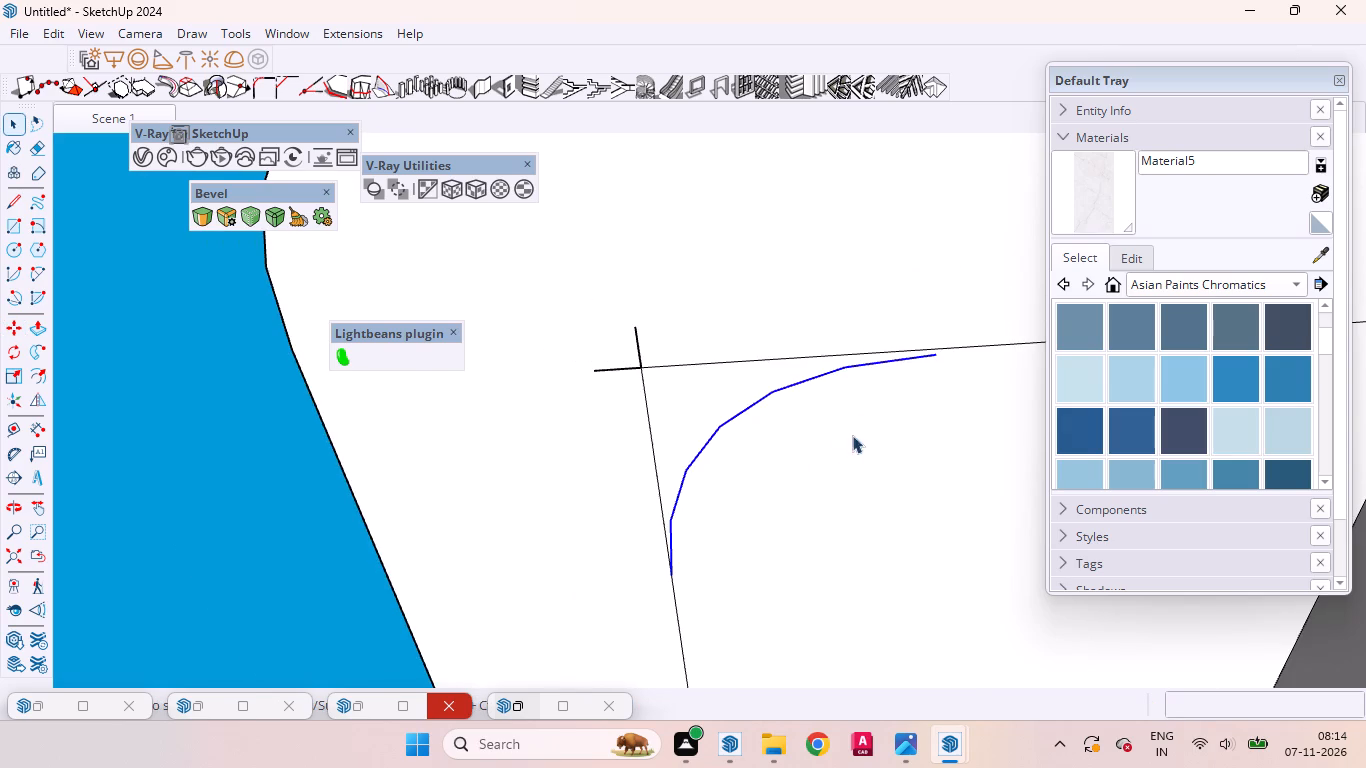
pyautogui.moveTo(852, 435); pyautogui.dragTo(785, 475, button='middle')
pyautogui.scroll(7, 901, 330)
pyautogui.press('m')
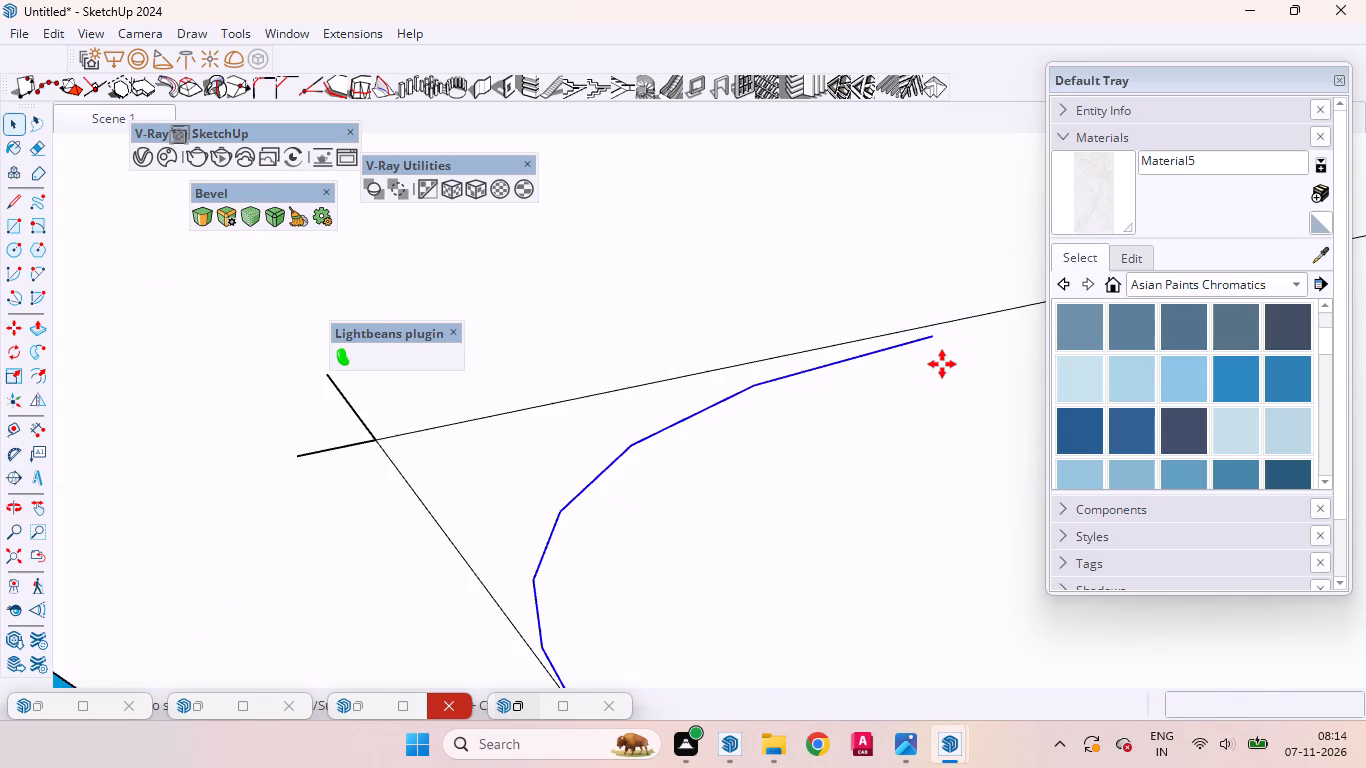
pyautogui.click(935, 340)
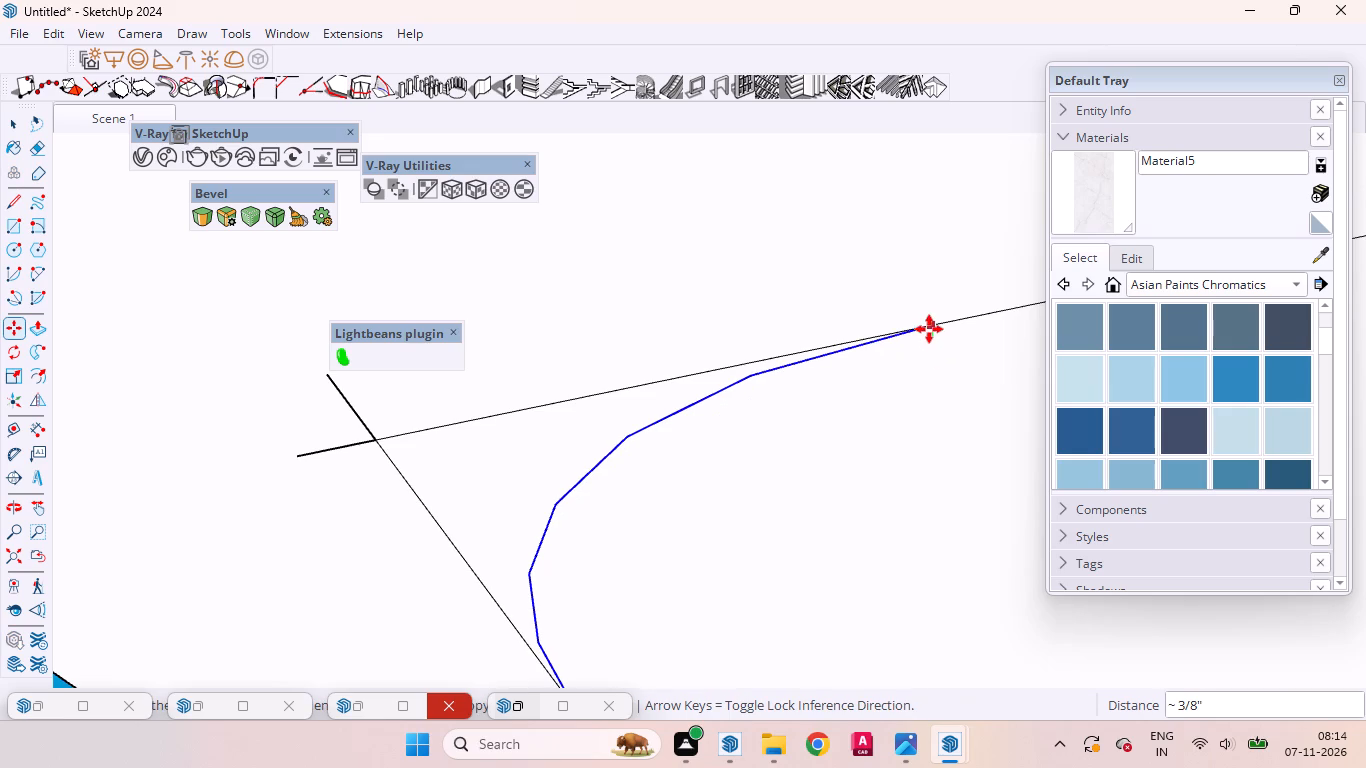
pyautogui.click(929, 329)
pyautogui.scroll(-8, 939, 416)
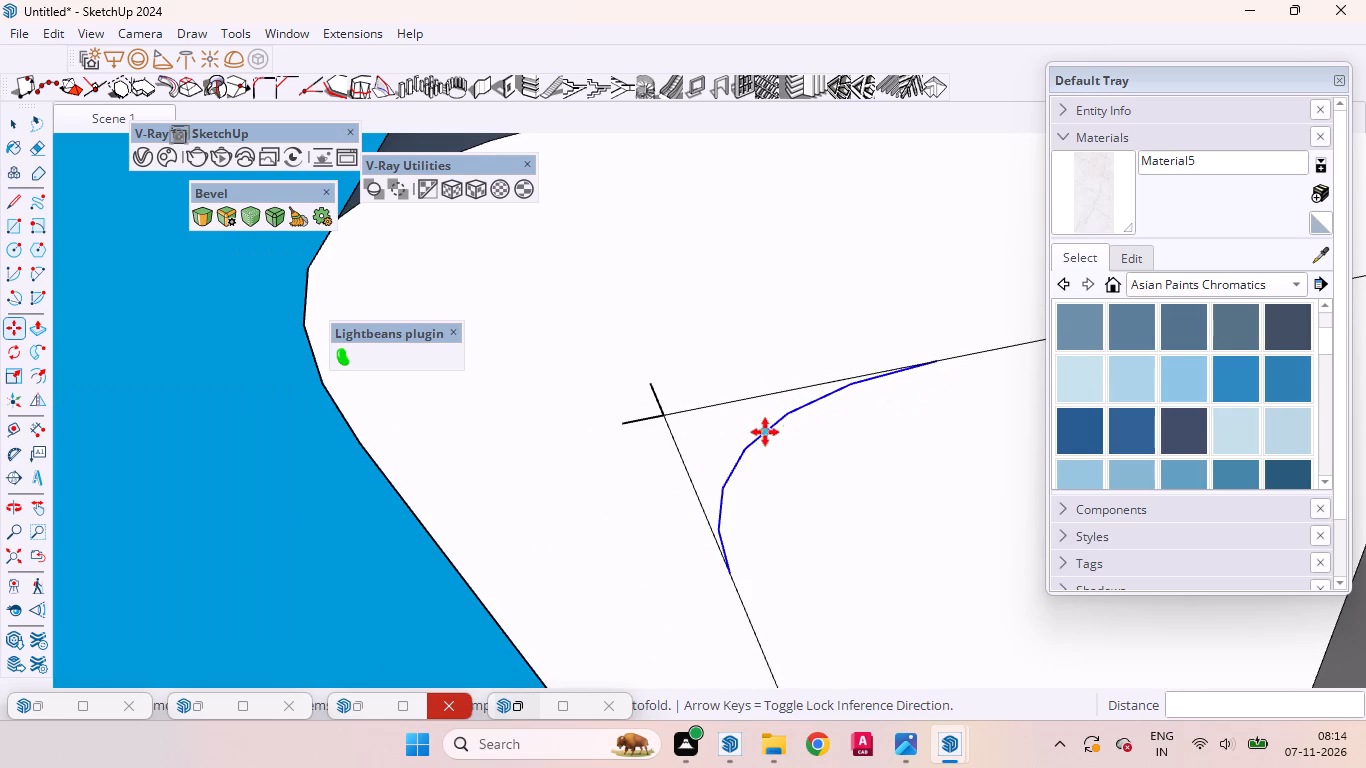
pyautogui.press('space')
# Erase the two leftover line segments and two overlapping stubs outside the inner rounded arc.
pyautogui.click(718, 442)
pyautogui.scroll(-3, 805, 405)
pyautogui.scroll(3, 707, 408)
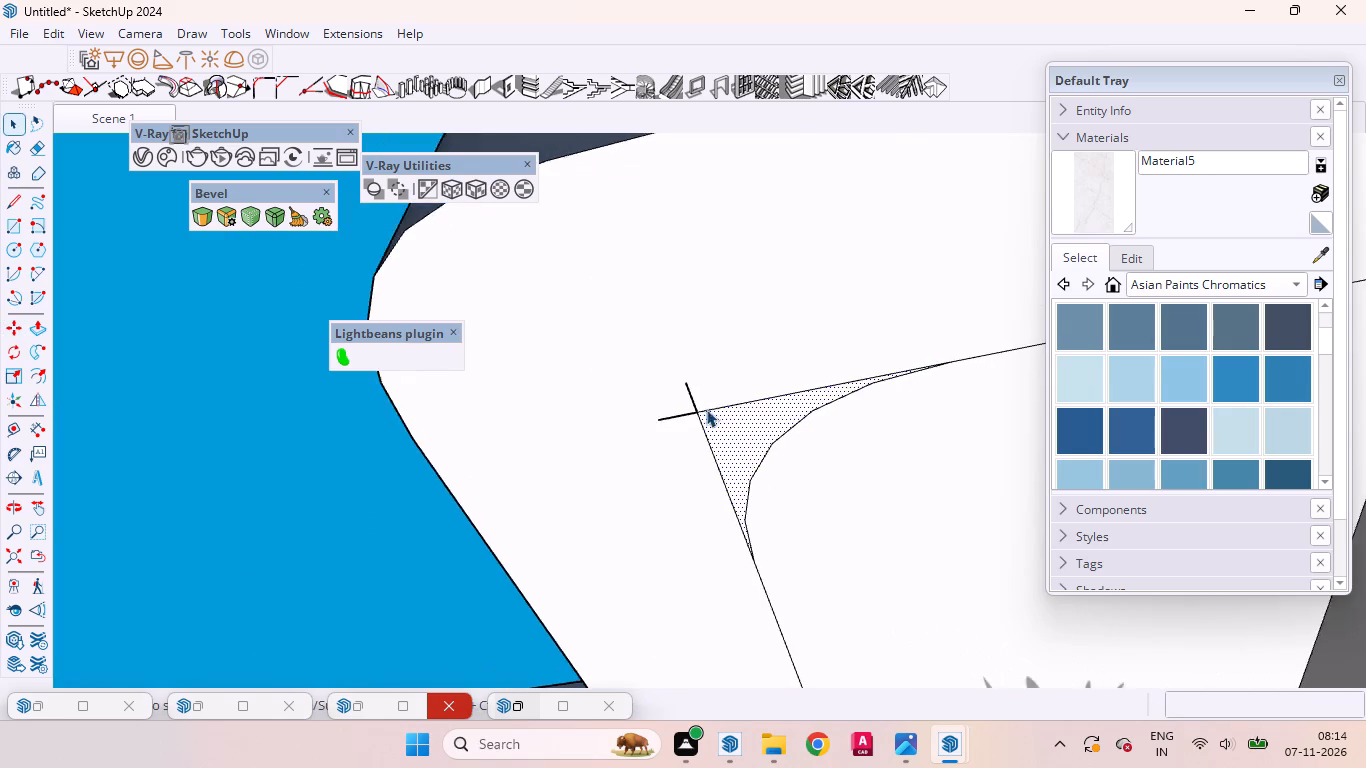
pyautogui.scroll(3, 706, 409)
pyautogui.click(702, 410)
pyautogui.rightClick(702, 410)
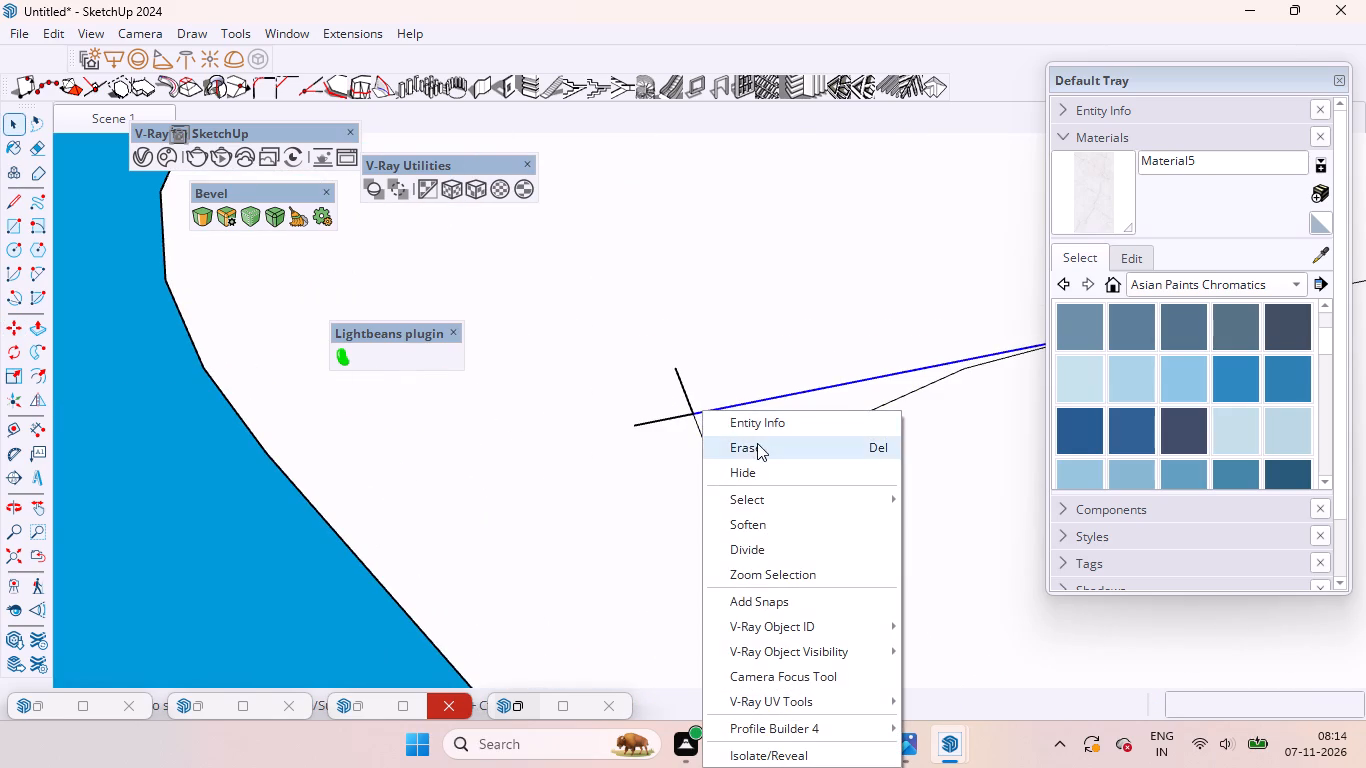
pyautogui.click(757, 443)
pyautogui.click(692, 409)
pyautogui.rightClick(690, 408)
pyautogui.click(722, 441)
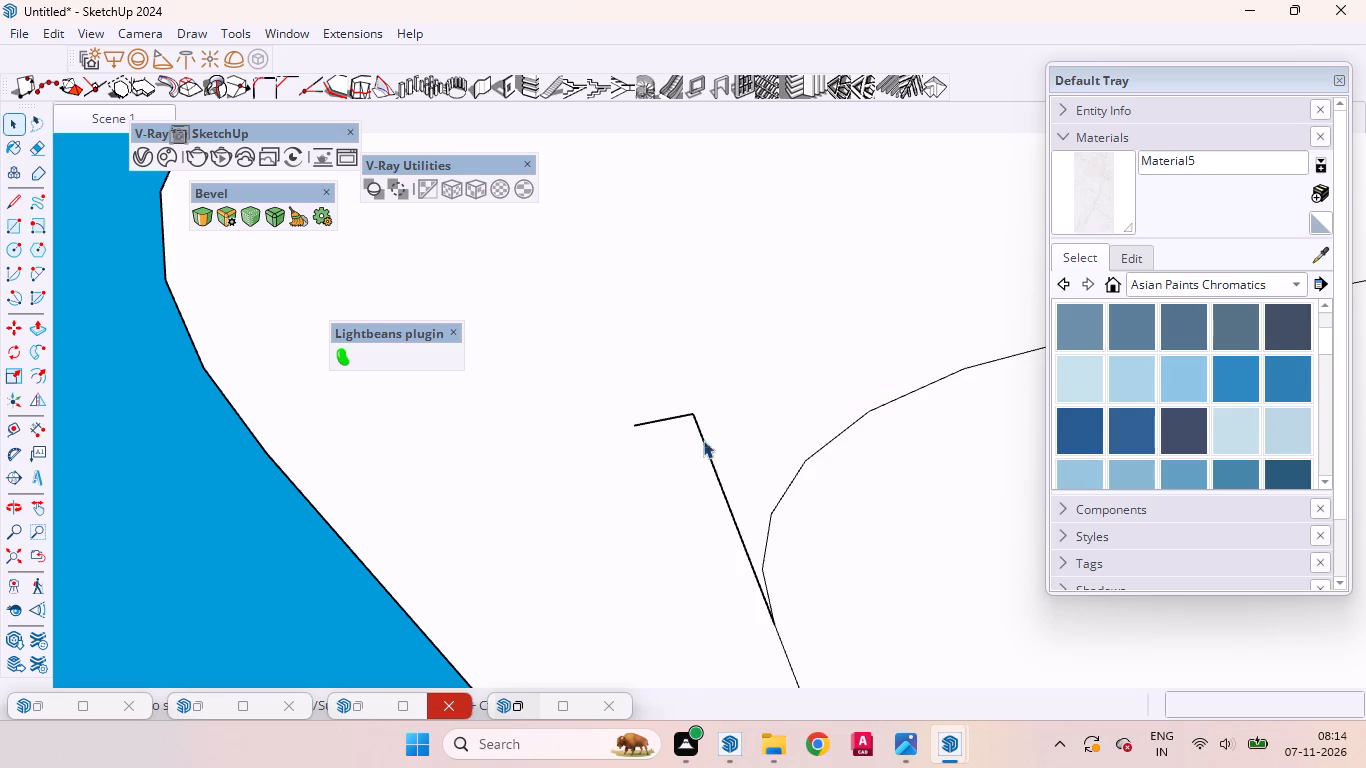
pyautogui.click(676, 417)
pyautogui.rightClick(676, 417)
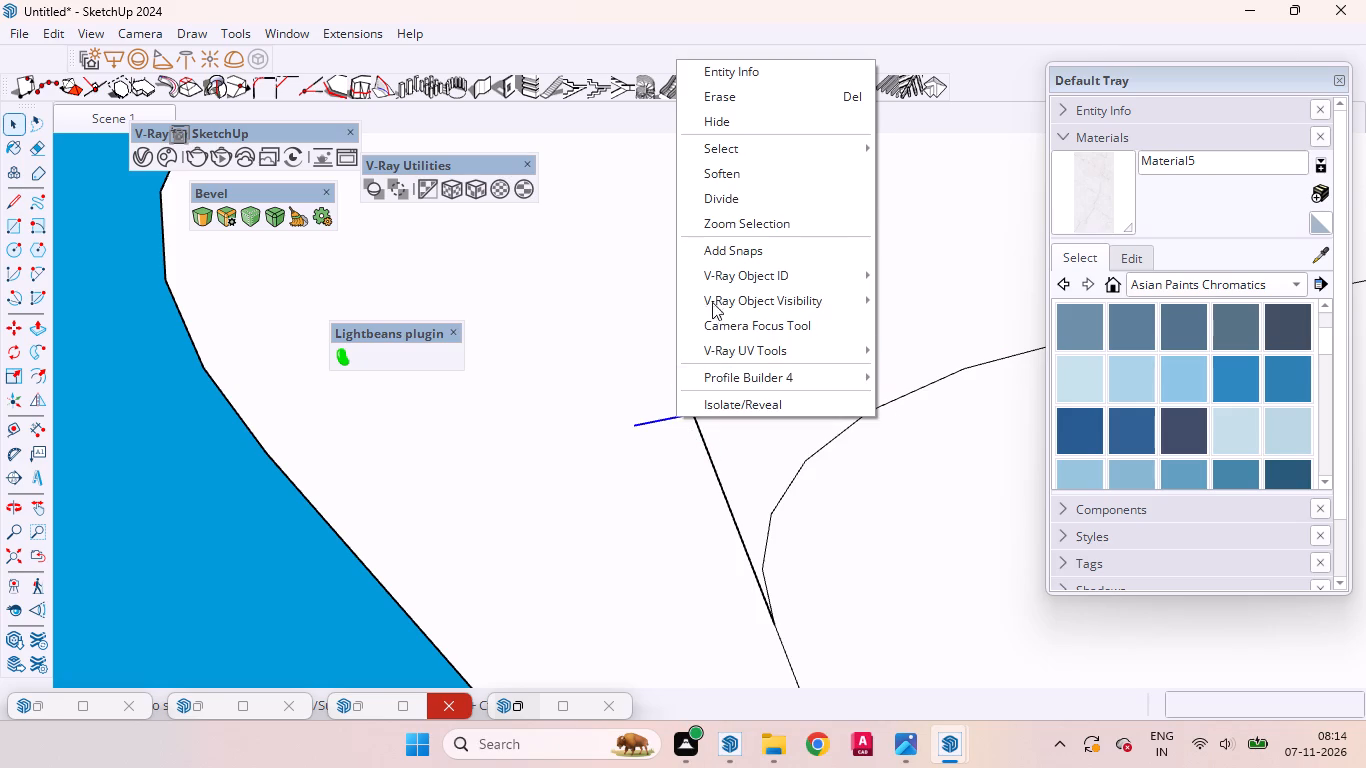
pyautogui.click(715, 101)
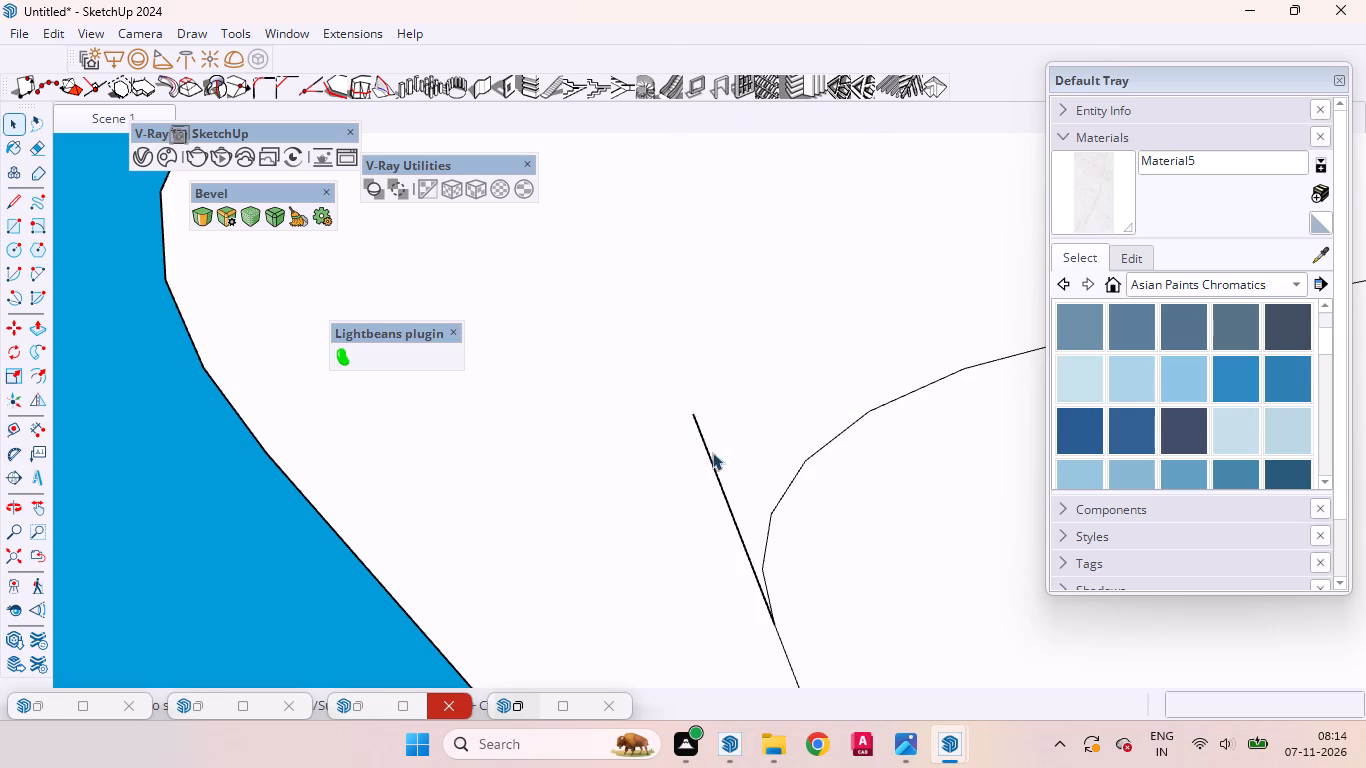
pyautogui.click(705, 443)
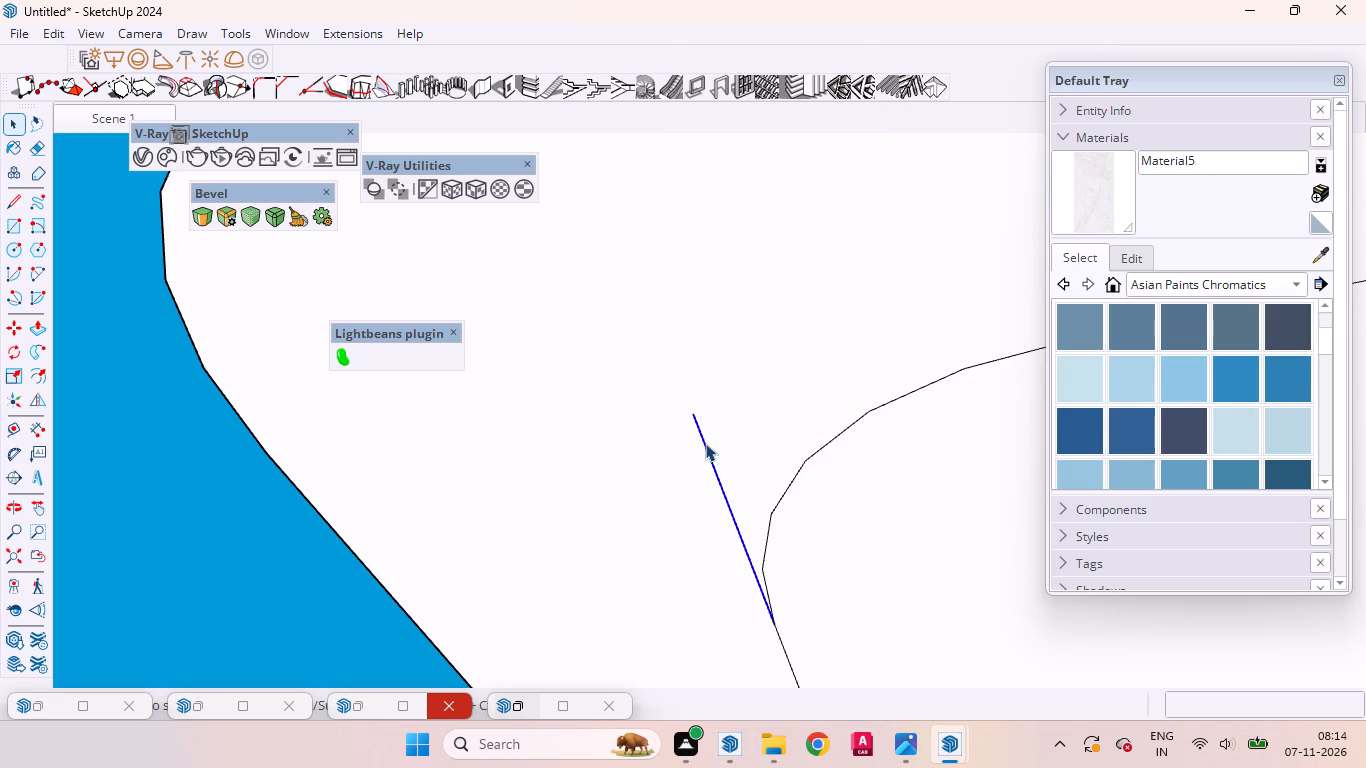
pyautogui.rightClick(705, 442)
pyautogui.click(752, 120)
# Offset the outline of the rounded ceiling border strip 1" inward on its face.
pyautogui.click(718, 364)
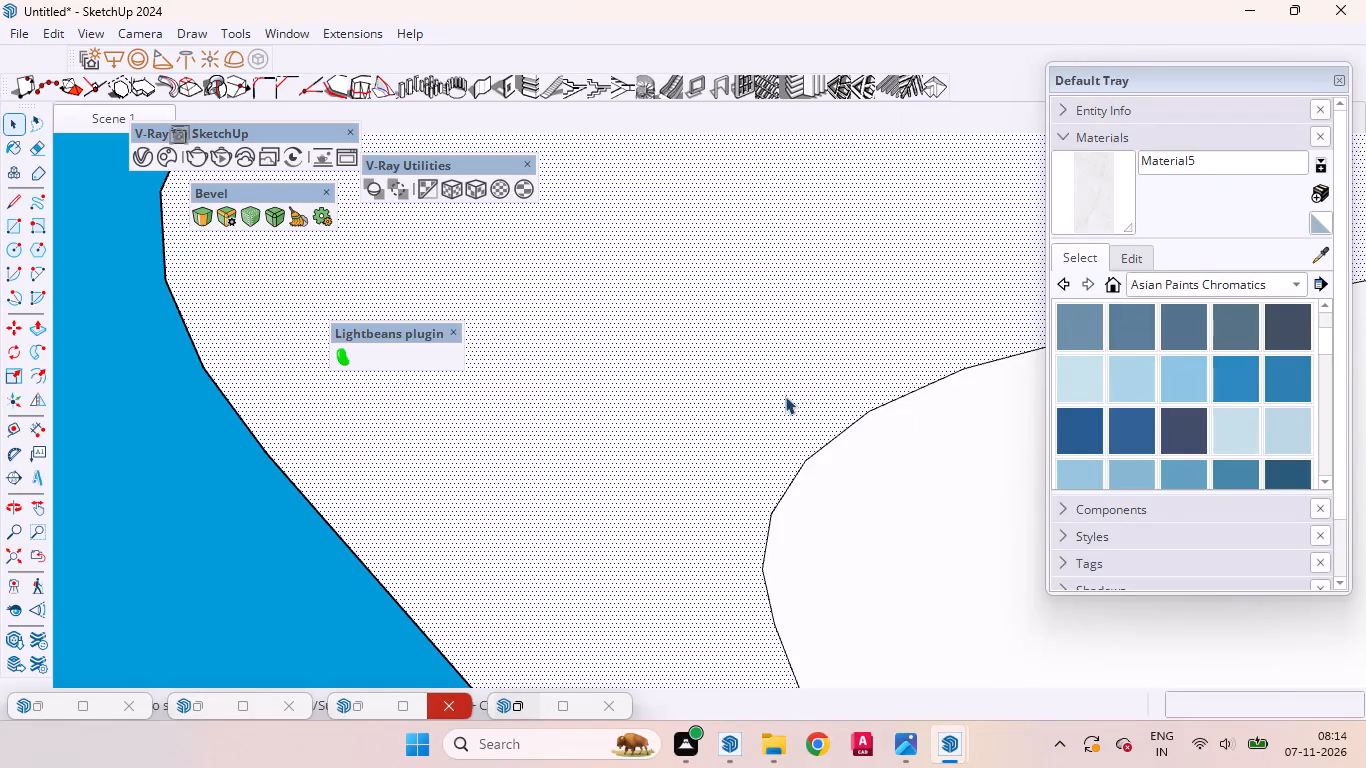
pyautogui.scroll(-17, 811, 396)
pyautogui.scroll(1, 777, 304)
pyautogui.scroll(-7, 777, 303)
pyautogui.moveTo(763, 383); pyautogui.dragTo(769, 380, button='middle')
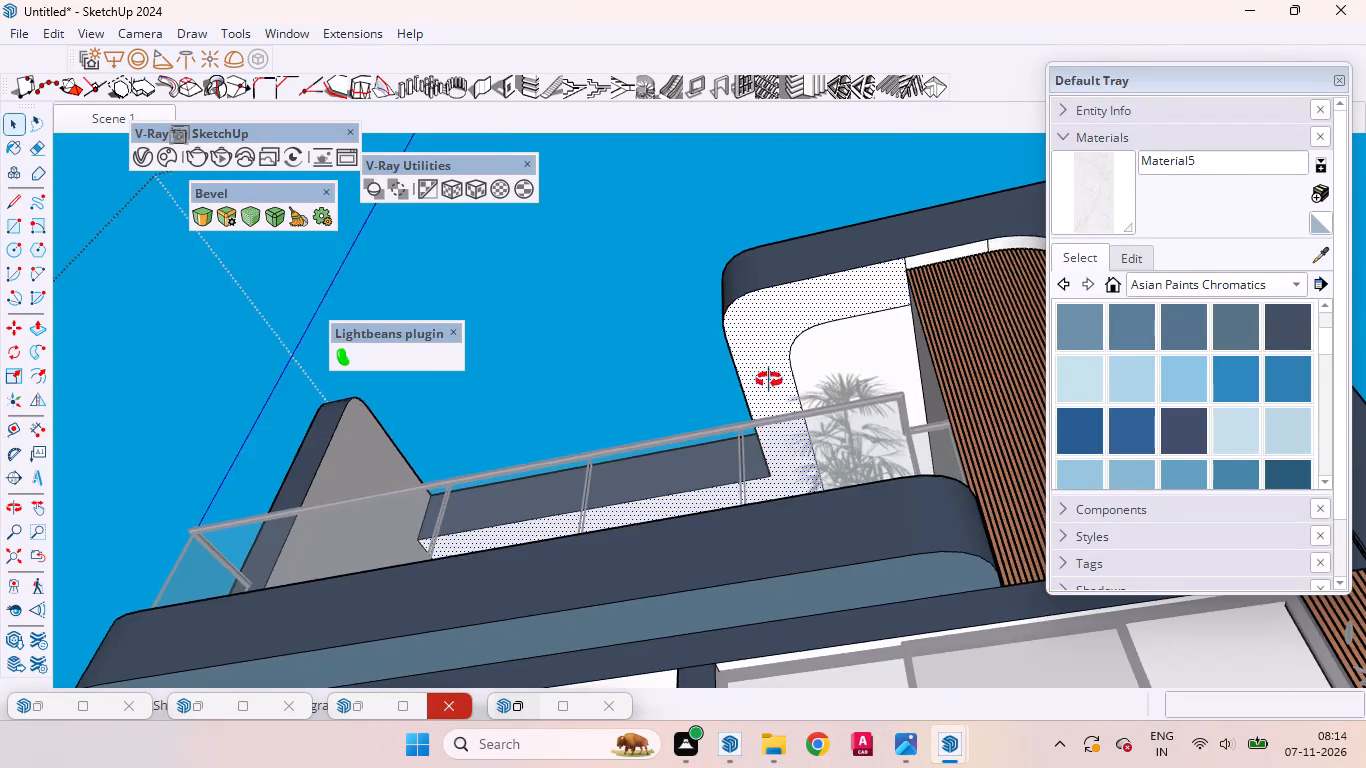
pyautogui.moveTo(769, 380); pyautogui.dragTo(913, 464, button='middle')
pyautogui.scroll(3, 786, 310)
pyautogui.scroll(-4, 830, 313)
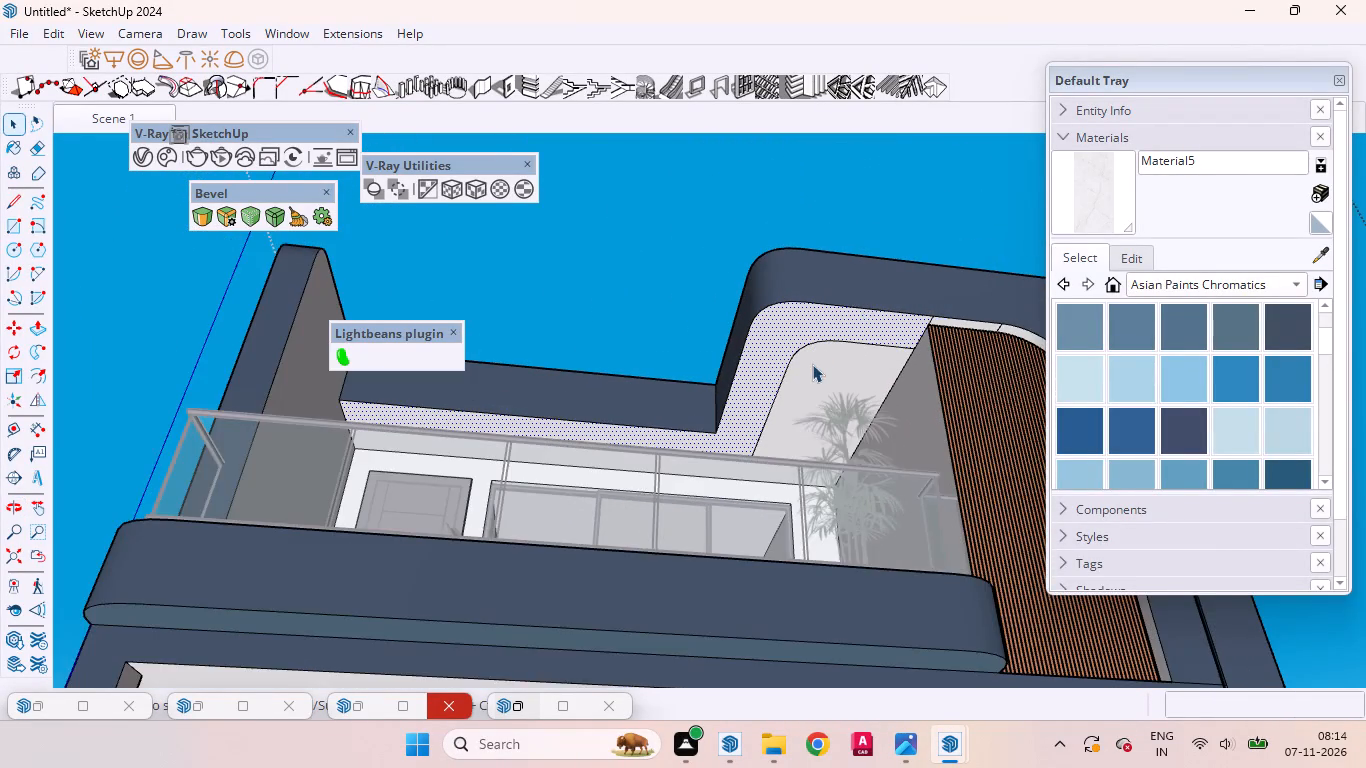
pyautogui.scroll(3, 812, 364)
pyautogui.scroll(-3, 830, 382)
pyautogui.scroll(3, 832, 410)
pyautogui.scroll(-2, 832, 435)
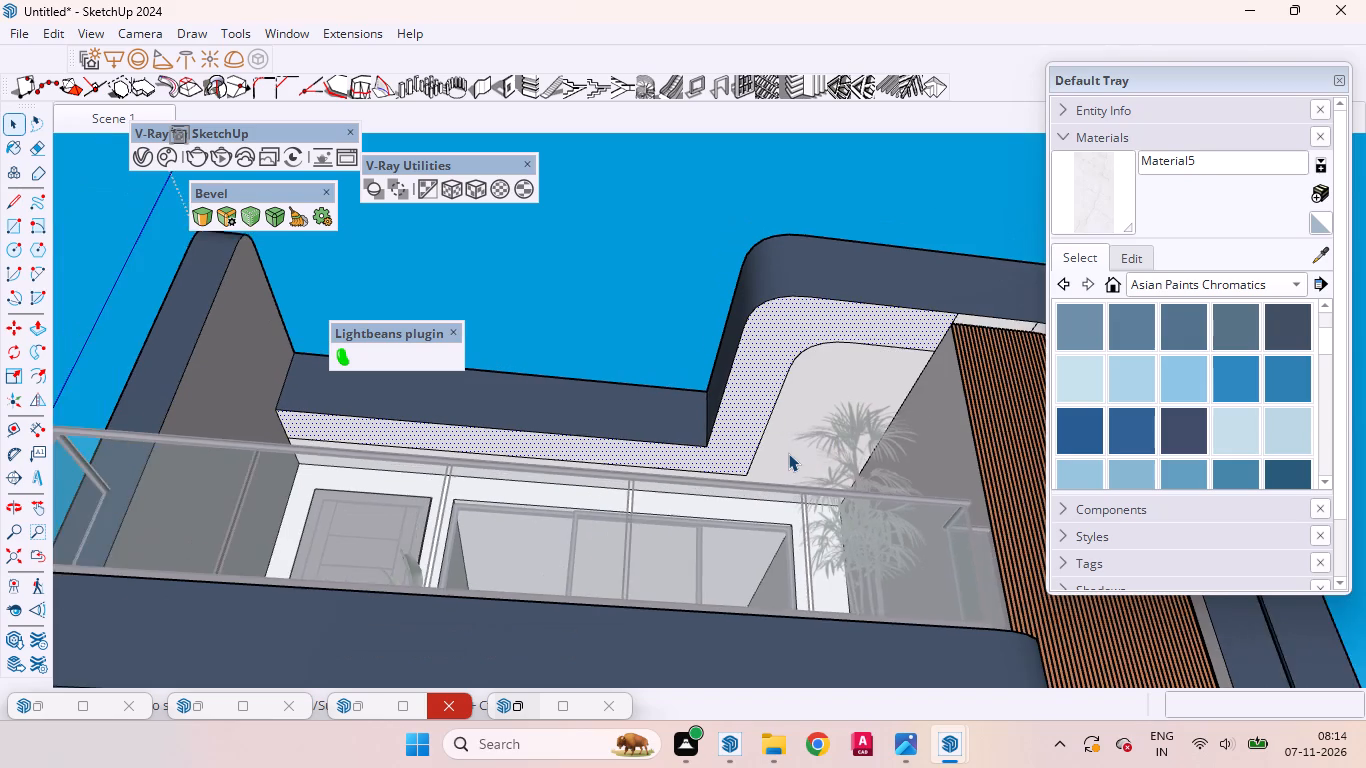
pyautogui.scroll(4, 788, 453)
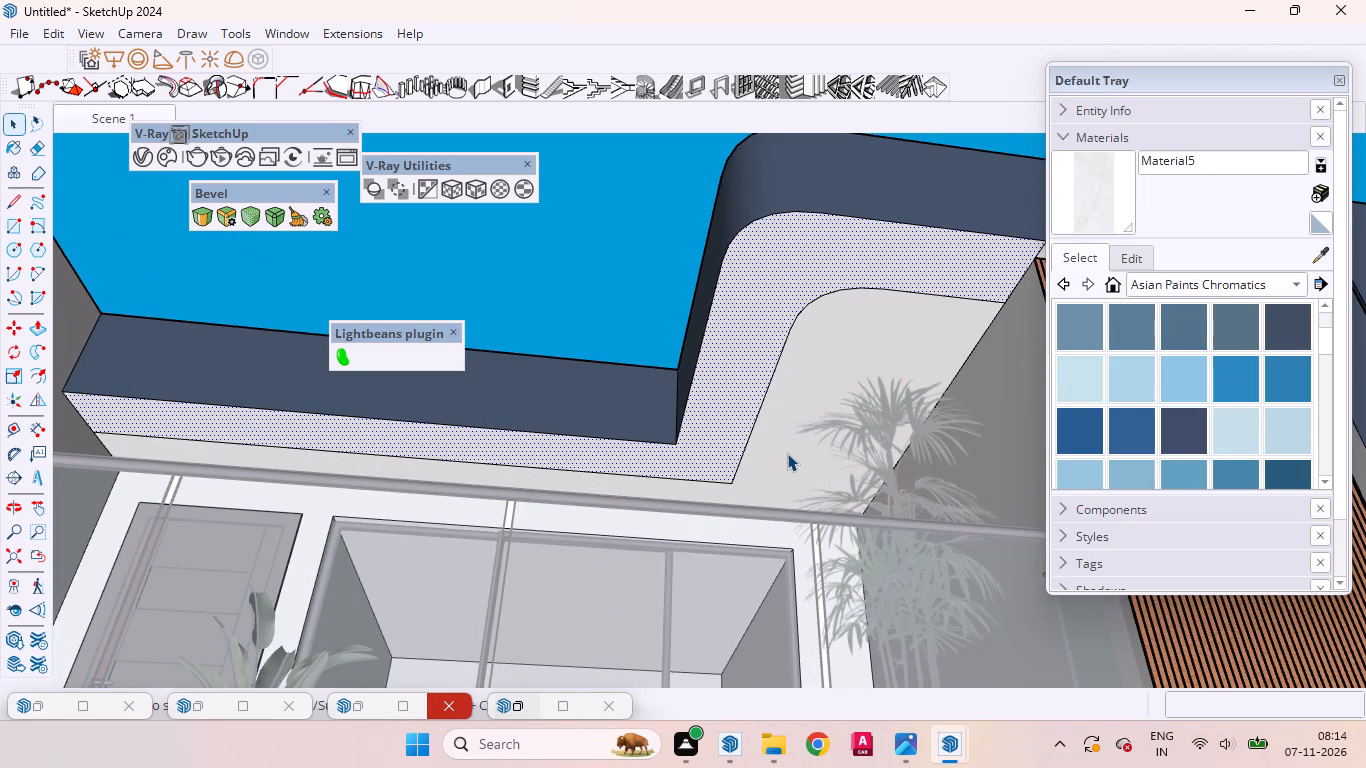
pyautogui.press('t')
pyautogui.press('space')
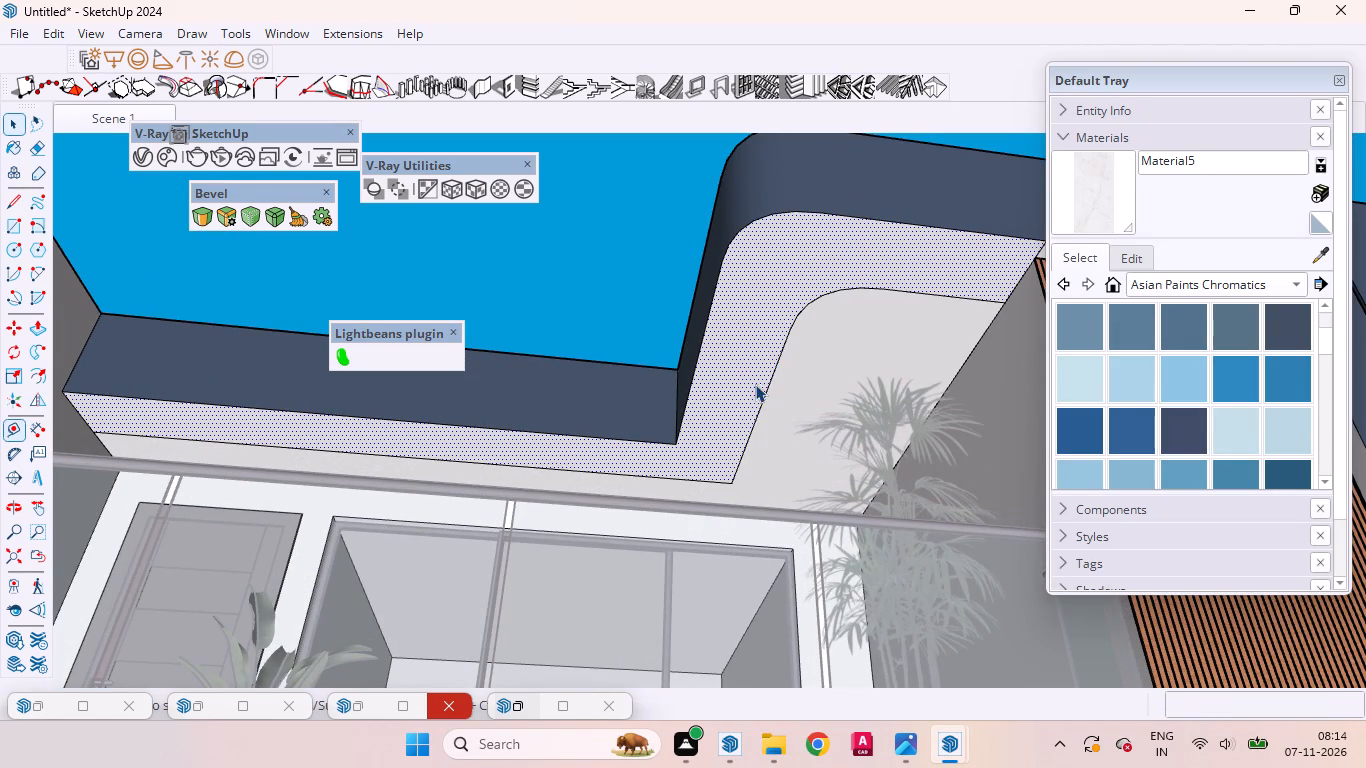
pyautogui.press('f')
pyautogui.scroll(2, 772, 377)
pyautogui.click(772, 374)
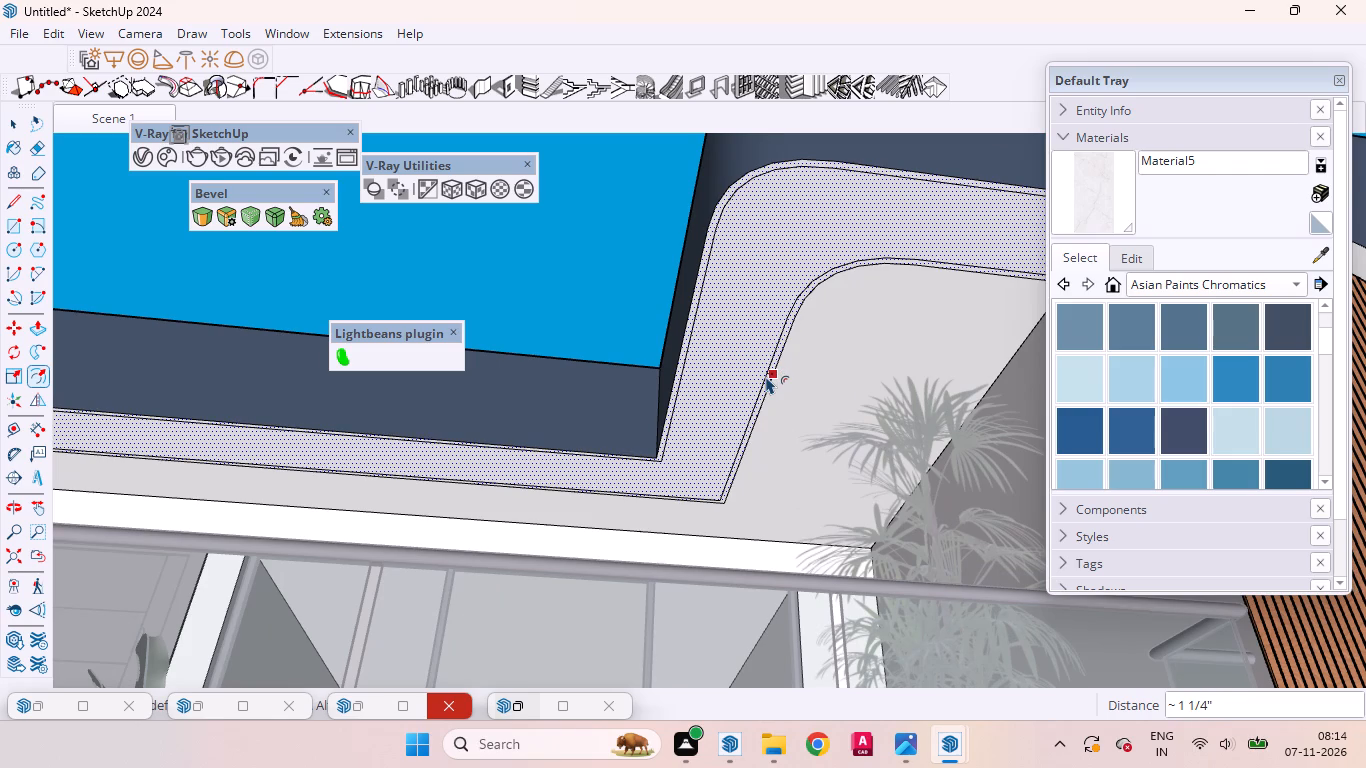
pyautogui.press('1')
pyautogui.press('Return')
pyautogui.press('space')
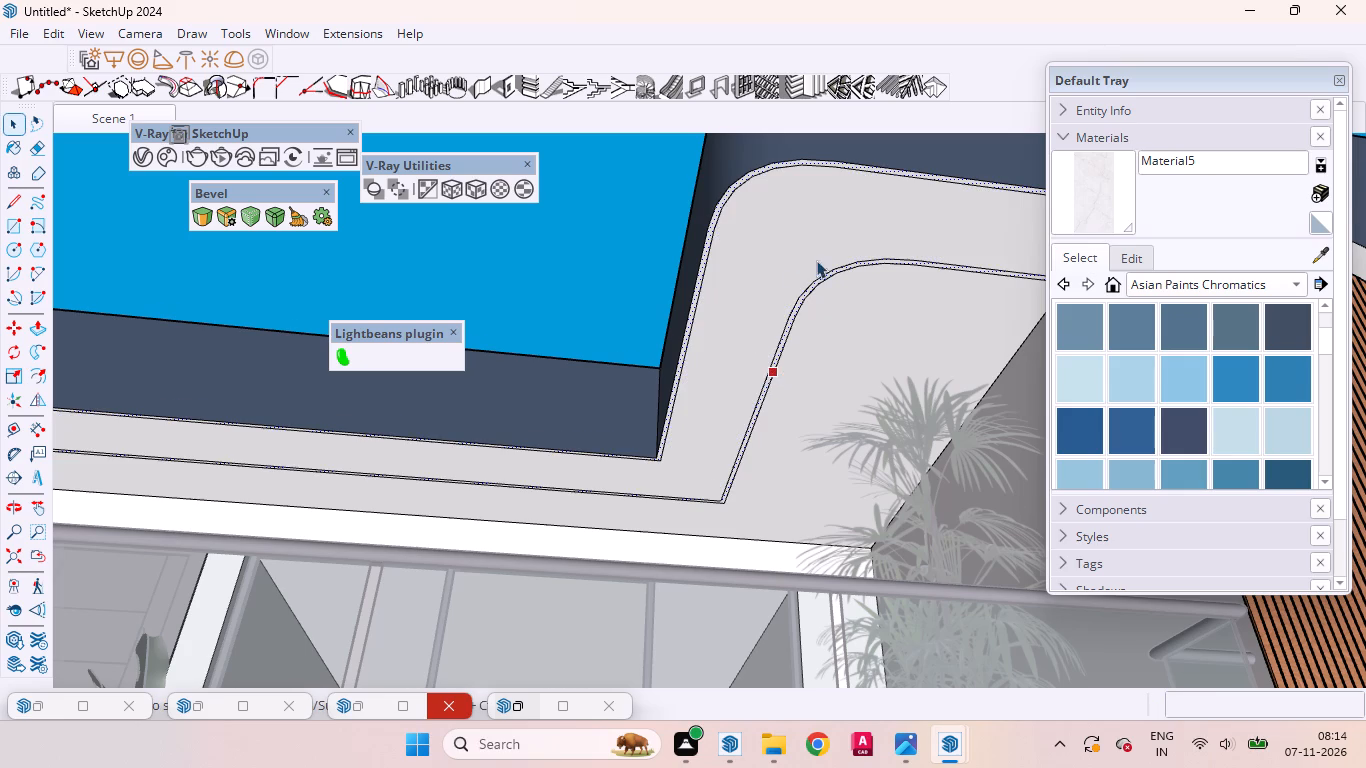
# Examine the offset border outline along the balcony ceiling, at the rounded corner and beside the slatted wall.
pyautogui.scroll(-7, 816, 260)
pyautogui.scroll(3, 818, 218)
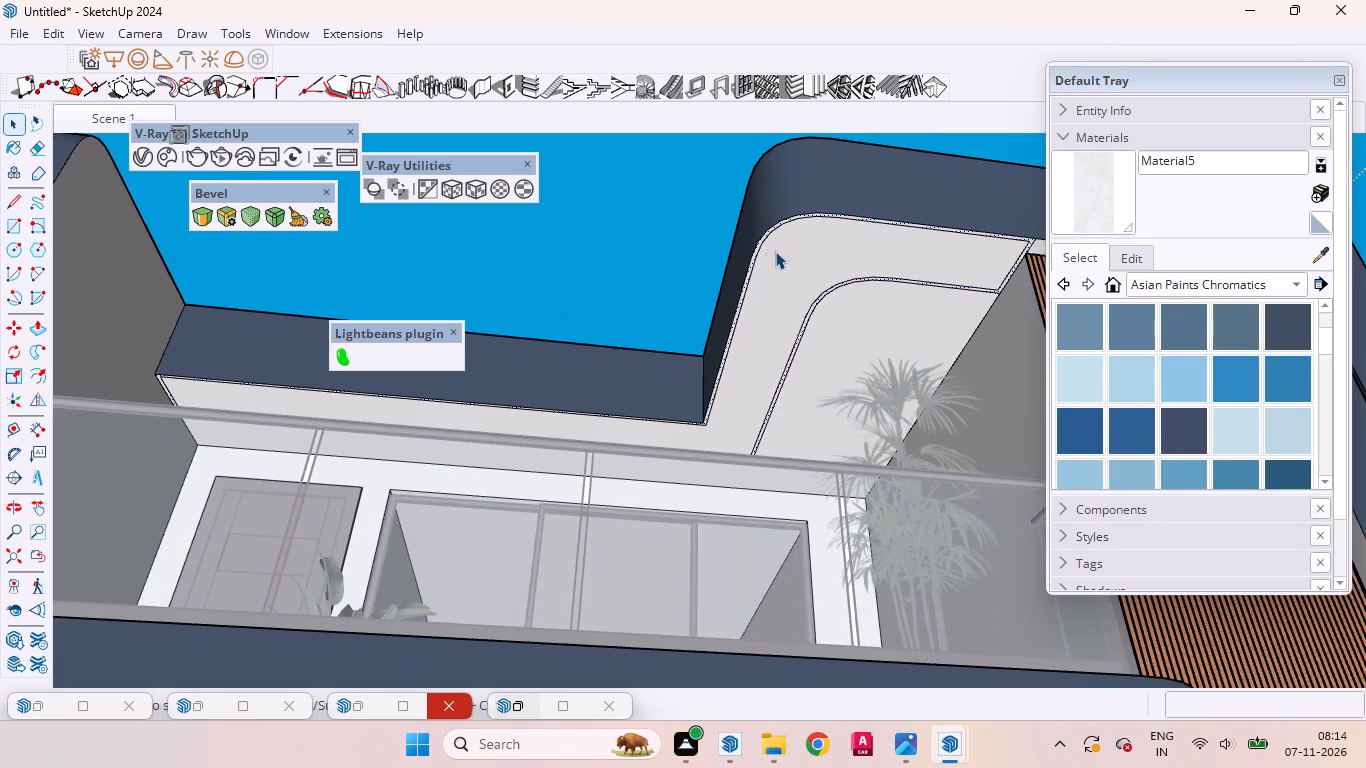
pyautogui.scroll(-4, 761, 255)
pyautogui.scroll(9, 943, 236)
pyautogui.scroll(-1, 928, 253)
pyautogui.scroll(7, 928, 253)
pyautogui.scroll(-2, 915, 251)
pyautogui.scroll(2, 915, 251)
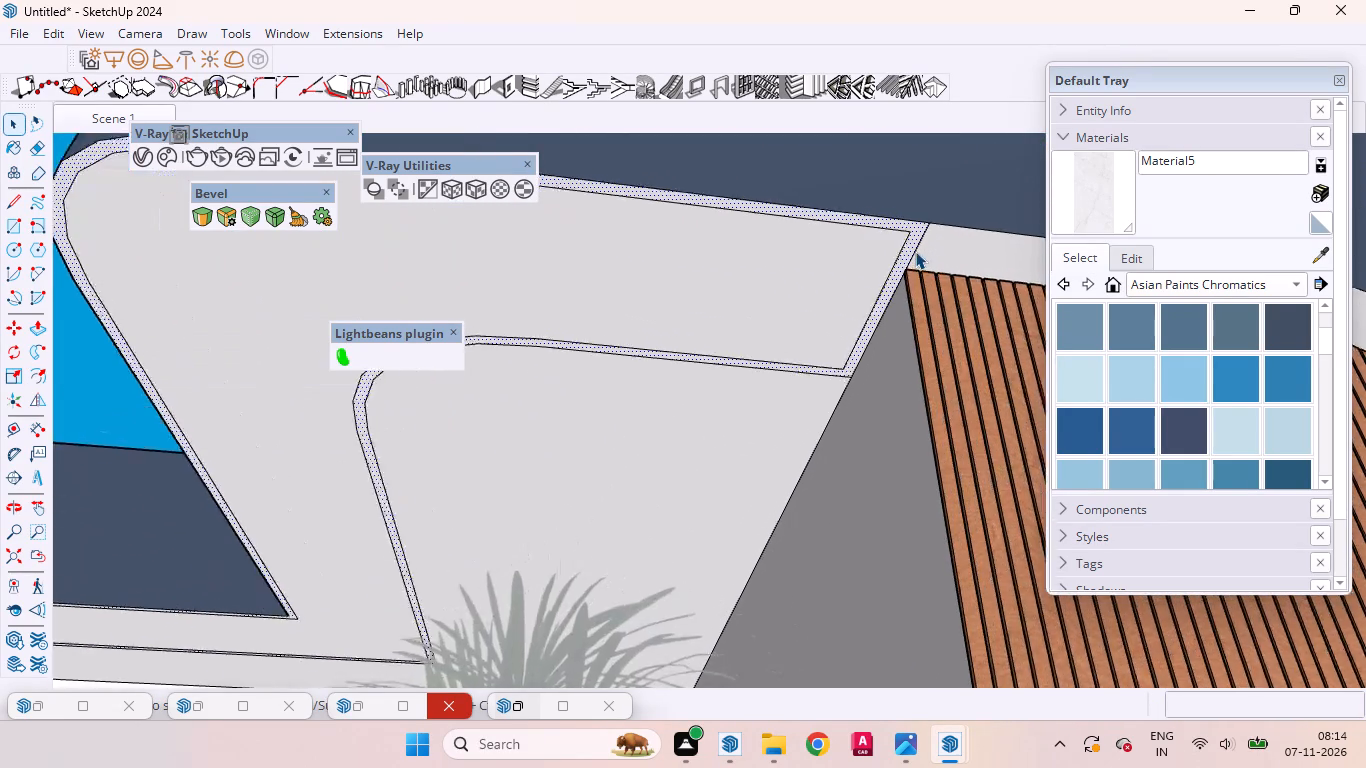
pyautogui.scroll(4, 915, 251)
pyautogui.scroll(-7, 898, 255)
pyautogui.scroll(1, 875, 305)
pyautogui.scroll(-14, 875, 306)
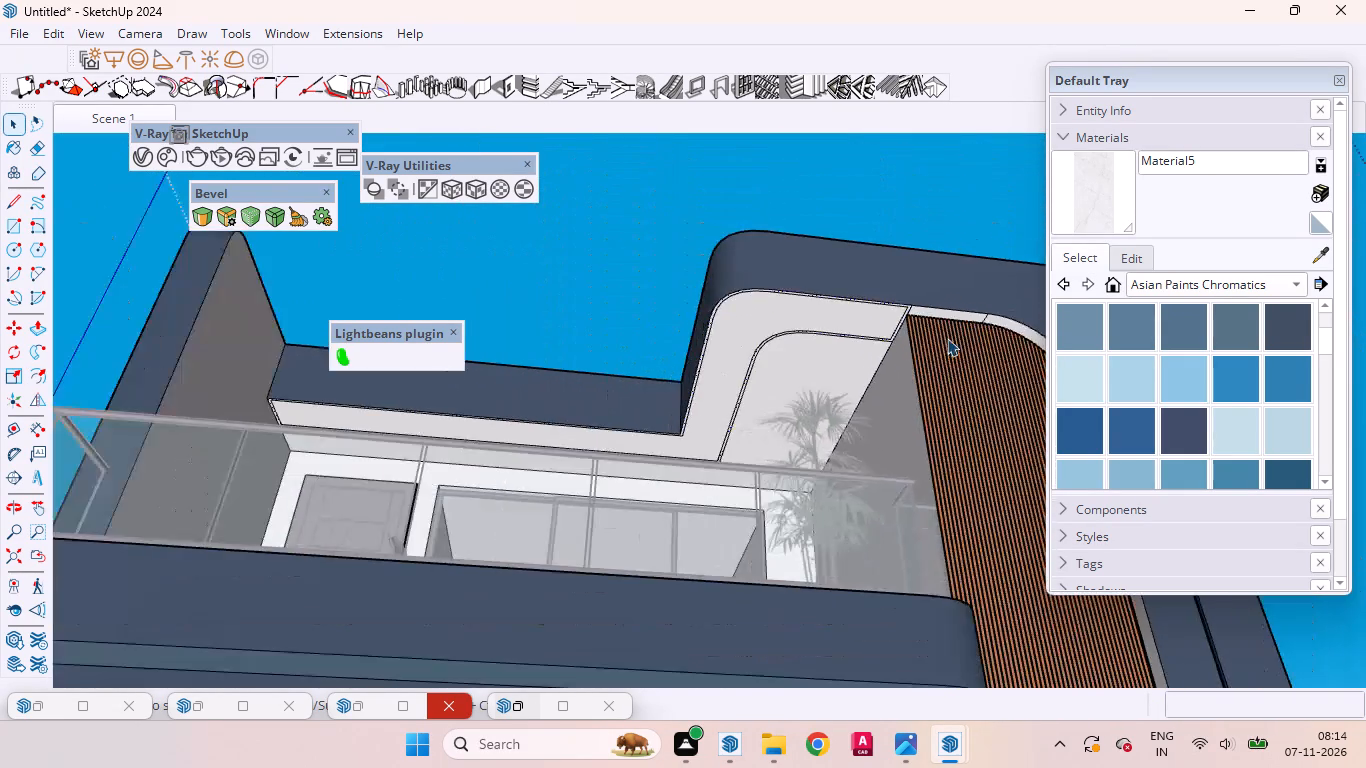
# Move both segments of the offset outline's end line 1" onto the border strip's end beside the slatted wall.
pyautogui.scroll(2, 890, 324)
pyautogui.scroll(-2, 890, 323)
pyautogui.scroll(20, 890, 323)
pyautogui.scroll(2, 890, 323)
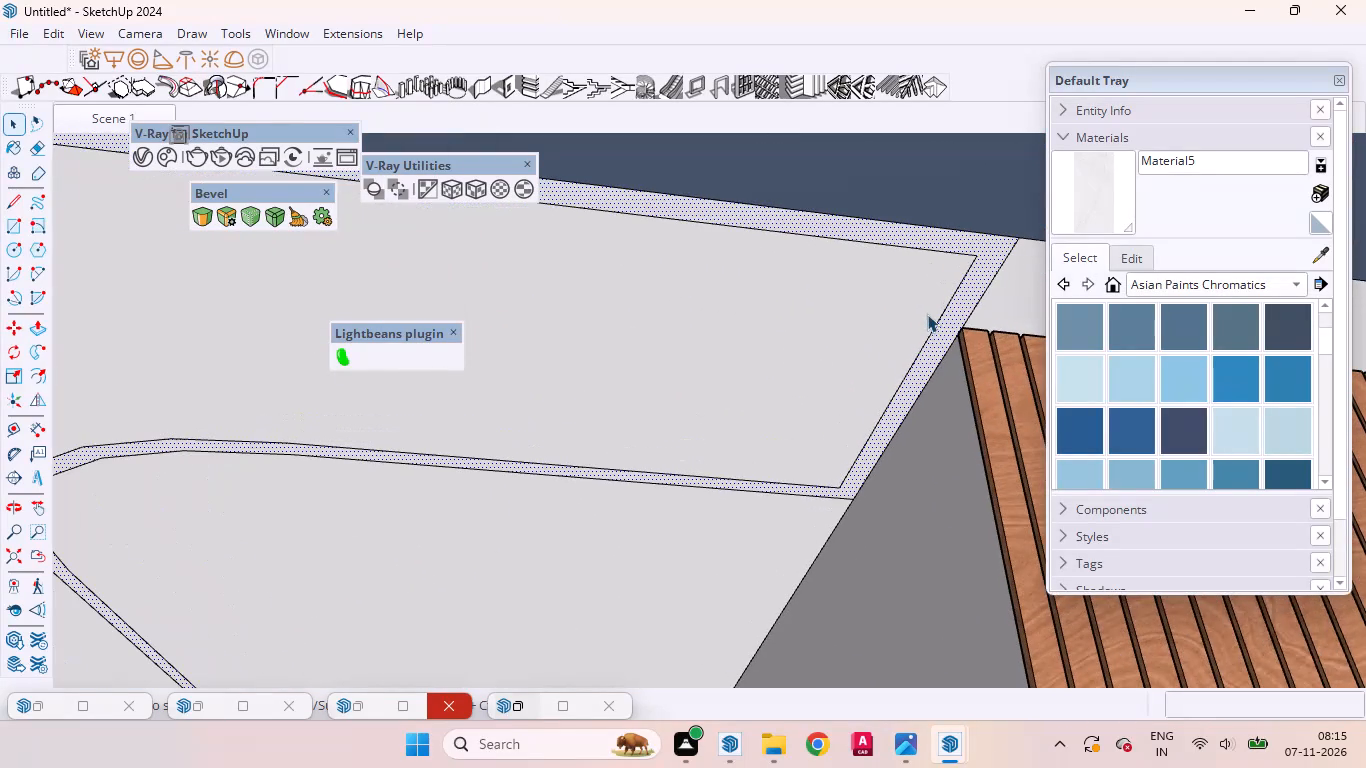
pyautogui.click(934, 328)
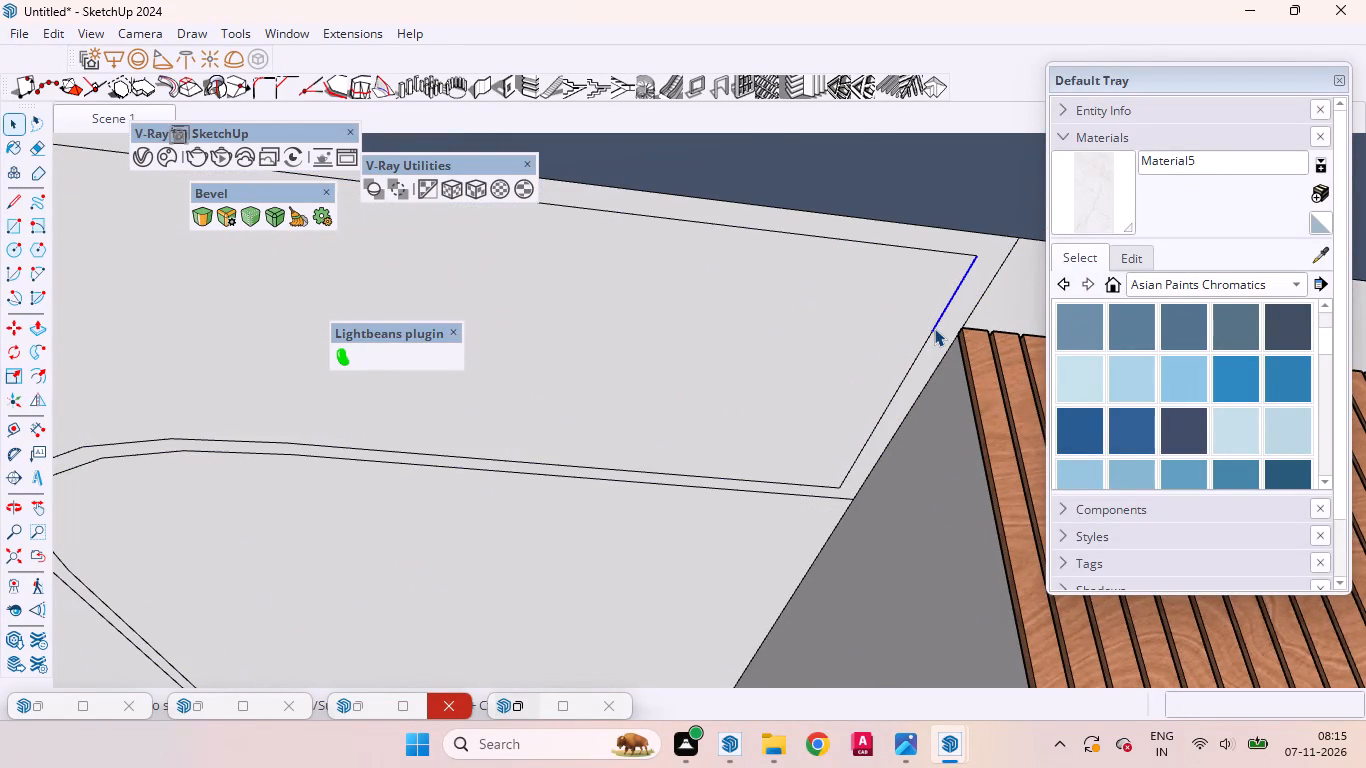
pyautogui.click(921, 350)
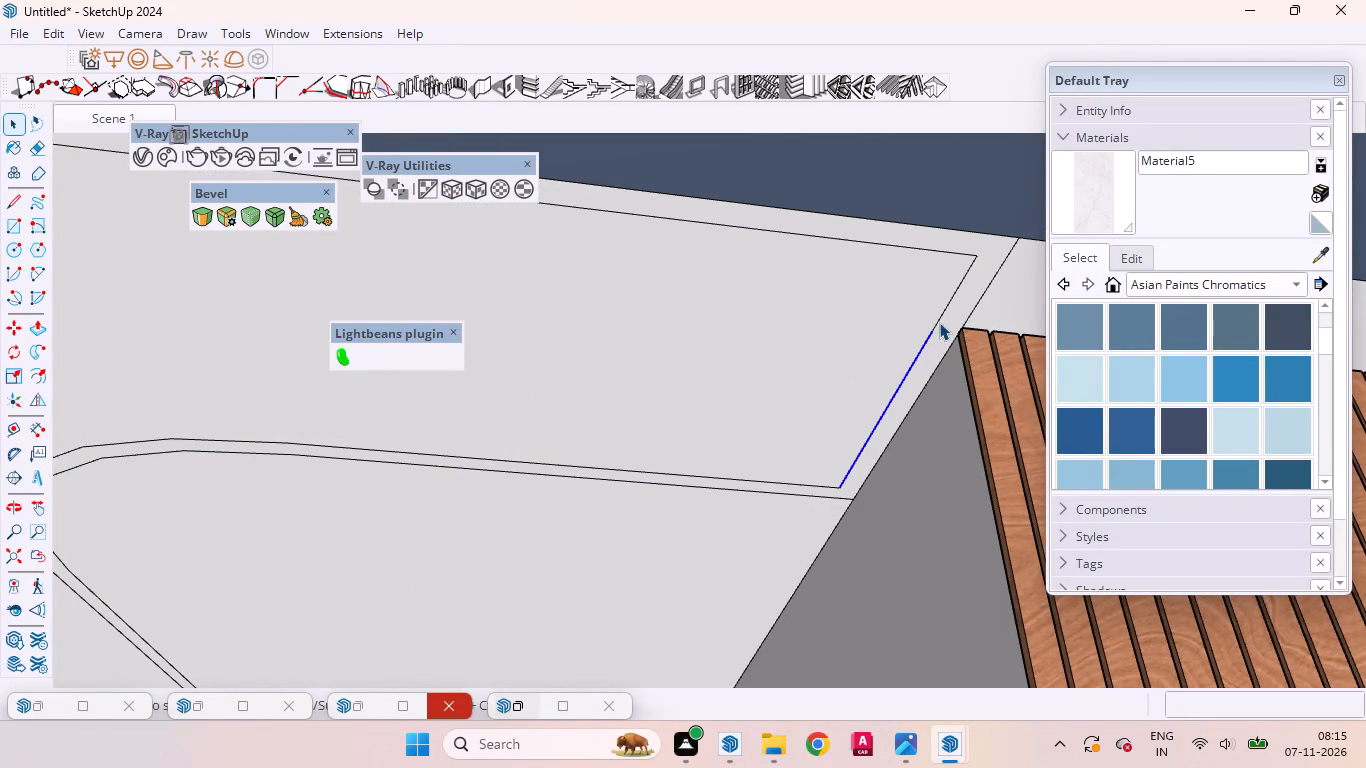
pyautogui.keyDown('ctrl'); pyautogui.click(939, 319); pyautogui.keyUp('ctrl')
pyautogui.press('m')
pyautogui.scroll(-4, 752, 422)
pyautogui.scroll(10, 905, 340)
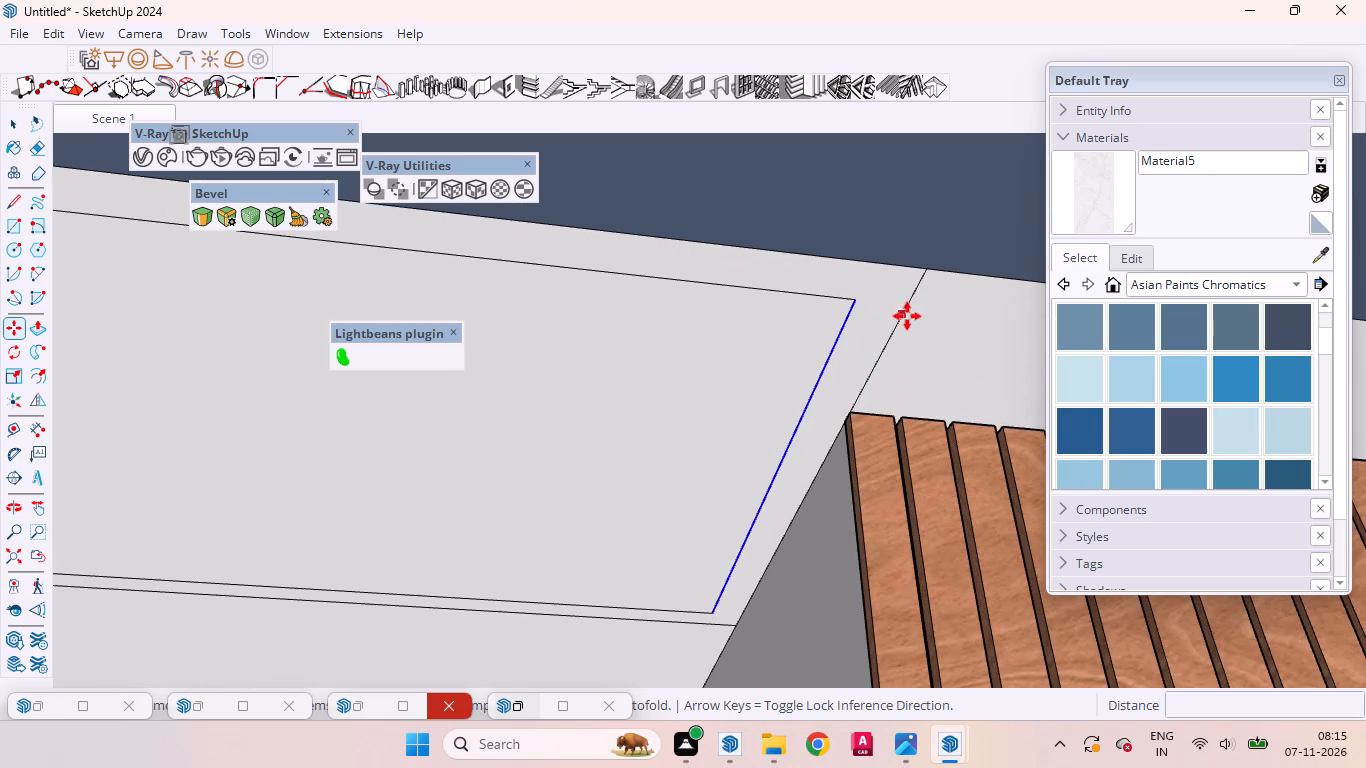
pyautogui.click(855, 298)
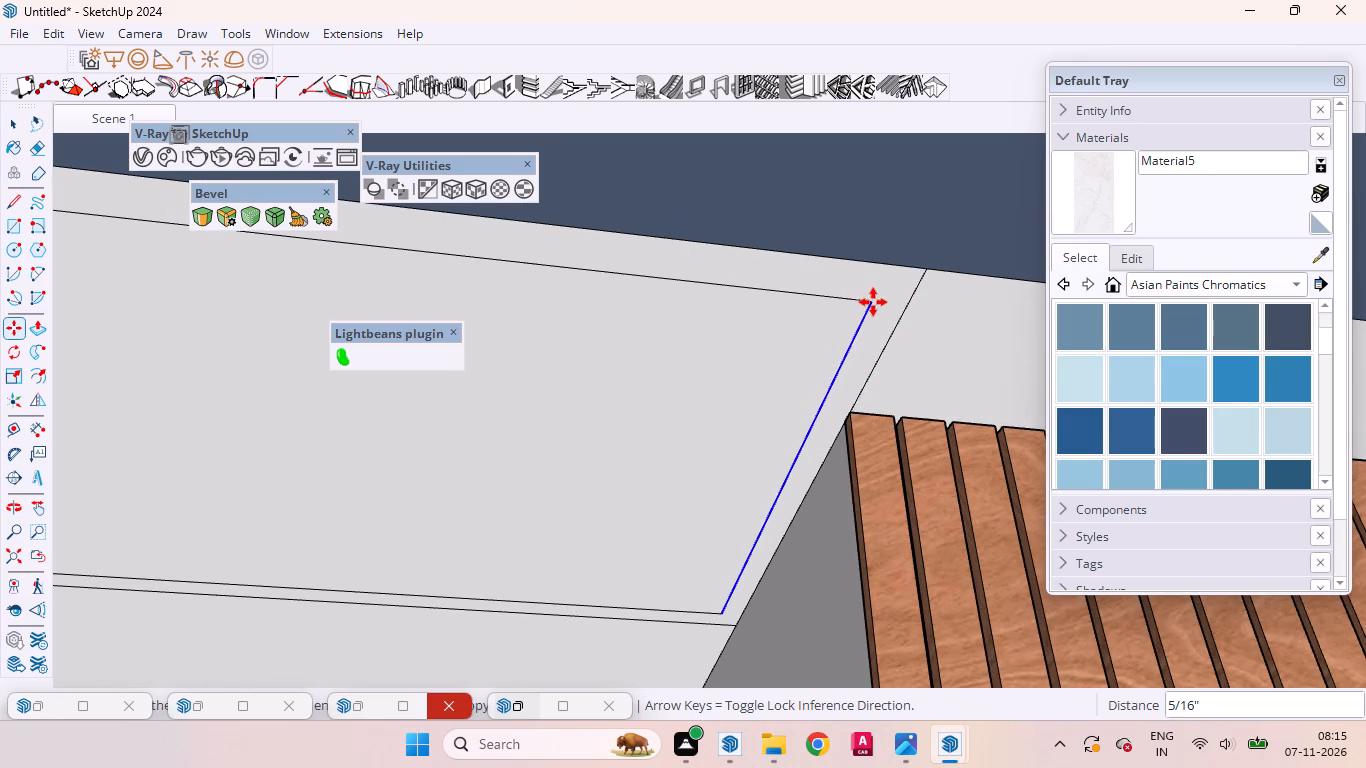
pyautogui.click(898, 310)
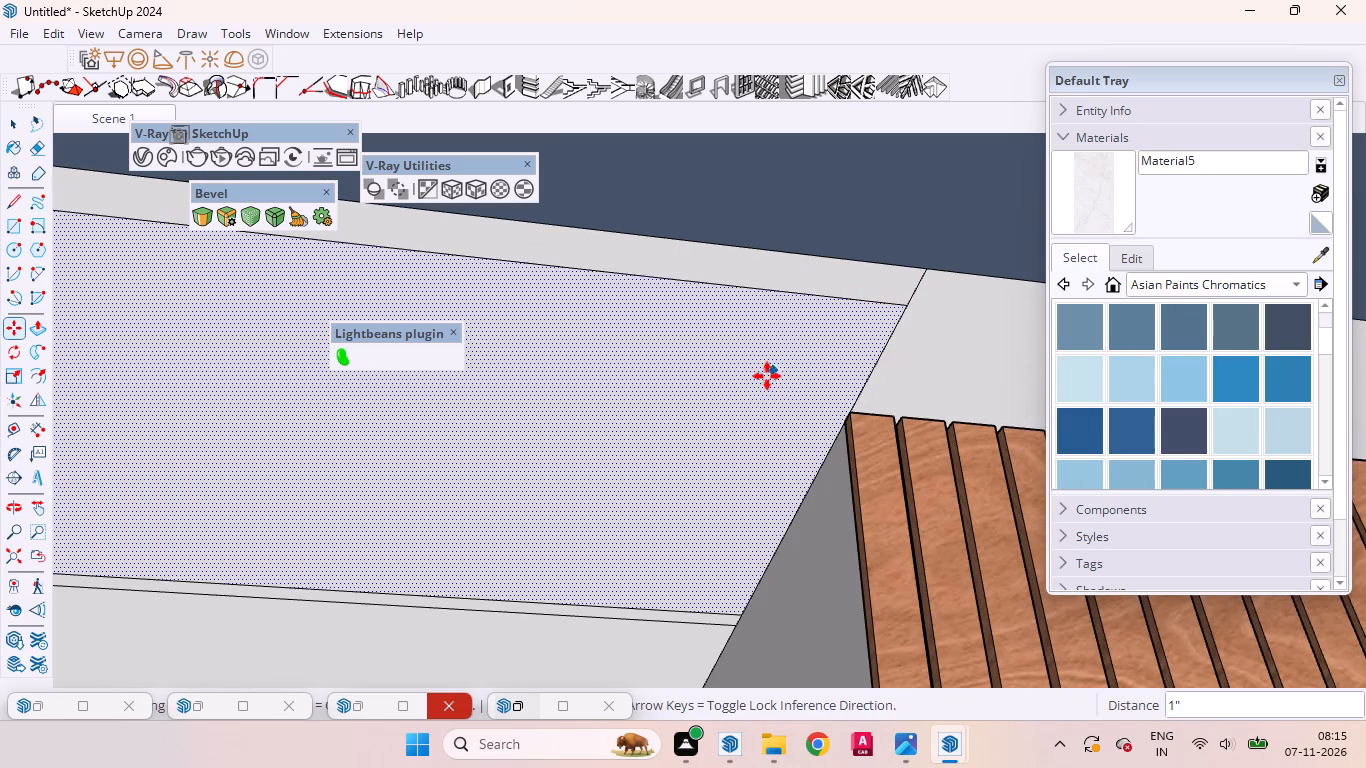
pyautogui.press('space')
# Copy the straight offset line between the rounded corner and slatted wall 1" outward onto the ceiling's outer edge.
pyautogui.scroll(-20, 882, 390)
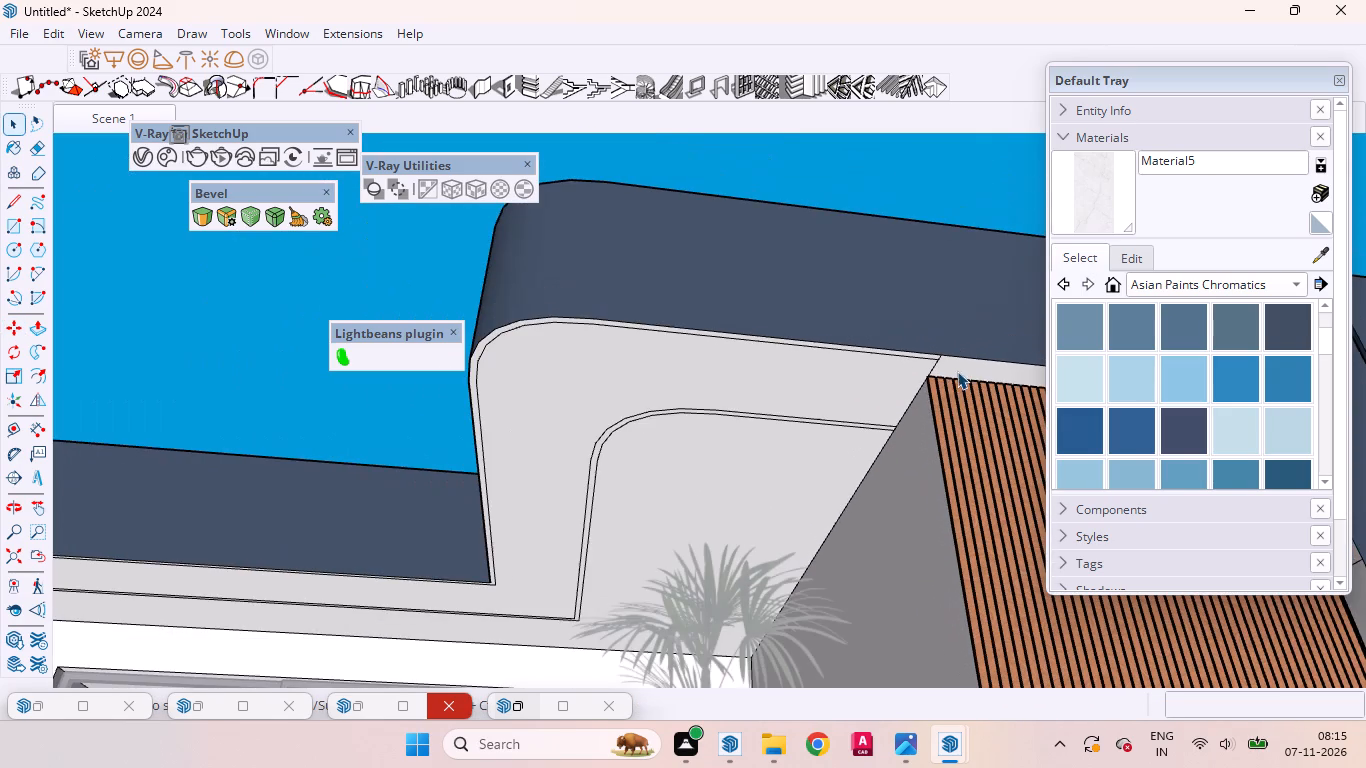
pyautogui.moveTo(646, 413); pyautogui.dragTo(729, 482, button='middle')
pyautogui.scroll(-5, 646, 448)
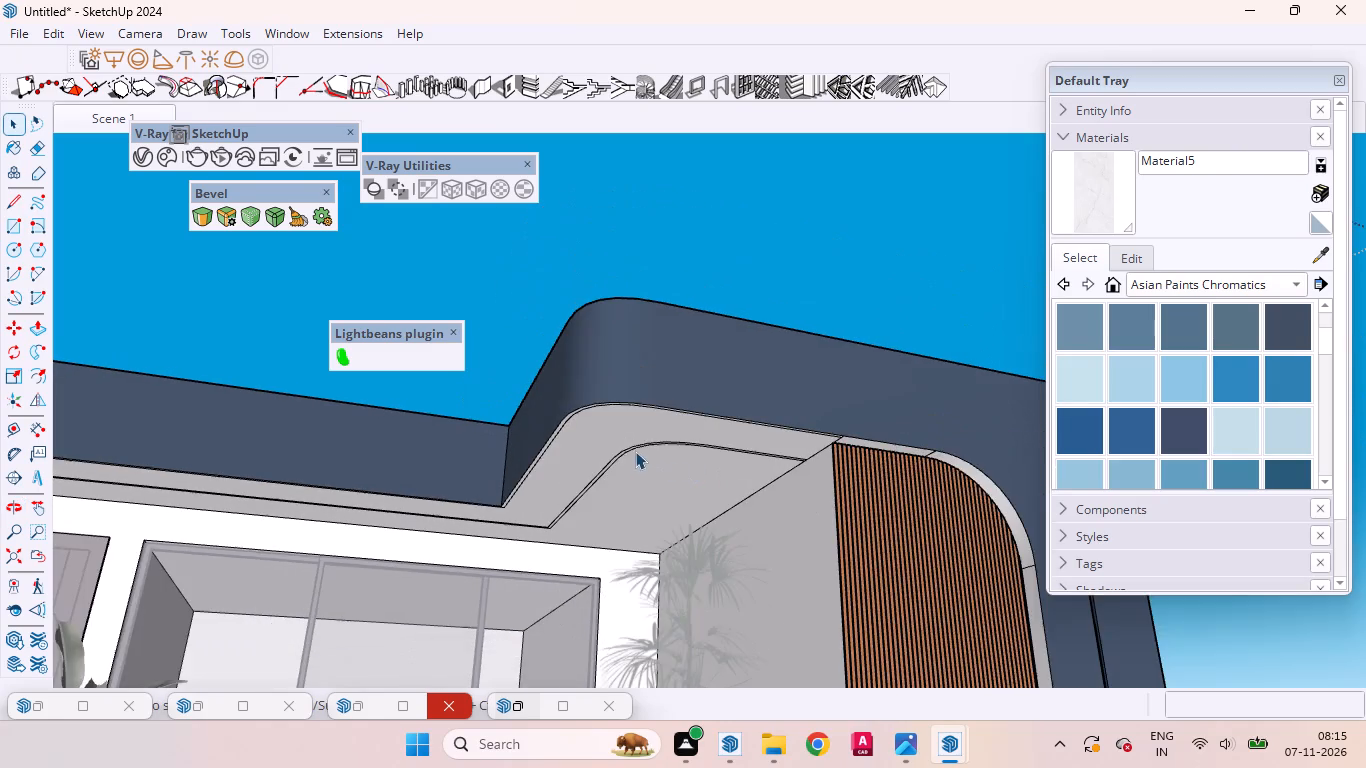
pyautogui.scroll(9, 700, 410)
pyautogui.scroll(-1, 770, 413)
pyautogui.scroll(5, 770, 413)
pyautogui.moveTo(796, 442); pyautogui.dragTo(759, 288, button='middle')
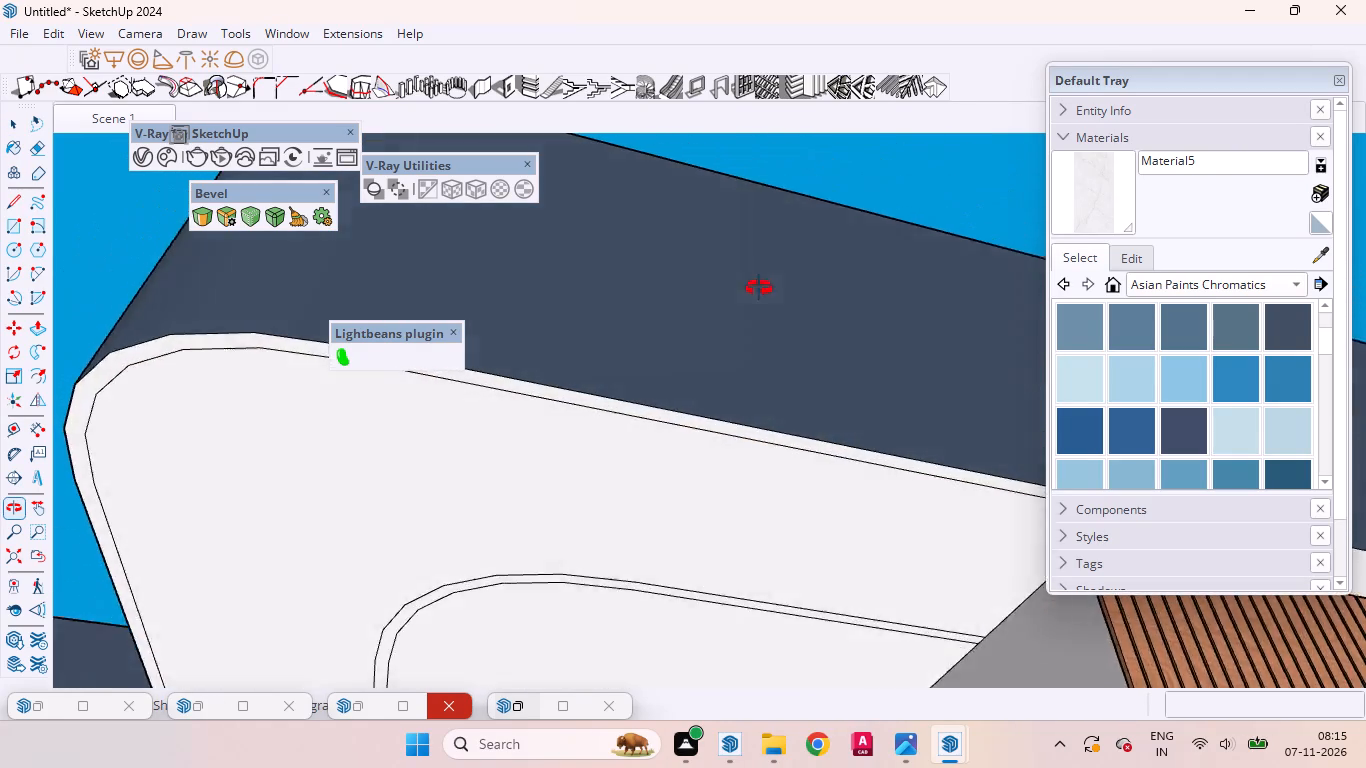
pyautogui.moveTo(759, 288); pyautogui.dragTo(736, 204, button='middle')
pyautogui.scroll(-5, 670, 394)
pyautogui.scroll(4, 731, 412)
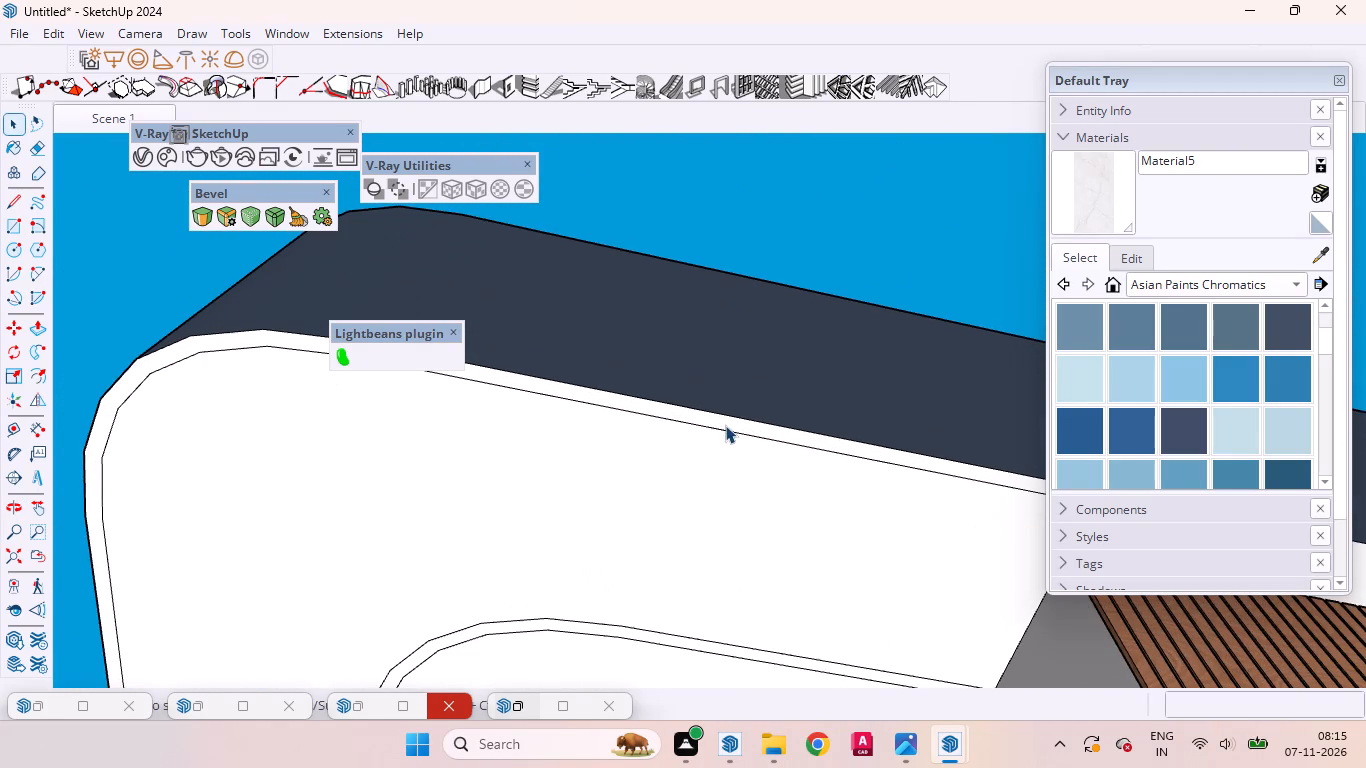
pyautogui.click(723, 429)
pyautogui.scroll(-4, 713, 446)
pyautogui.scroll(1, 713, 446)
pyautogui.scroll(-3, 704, 449)
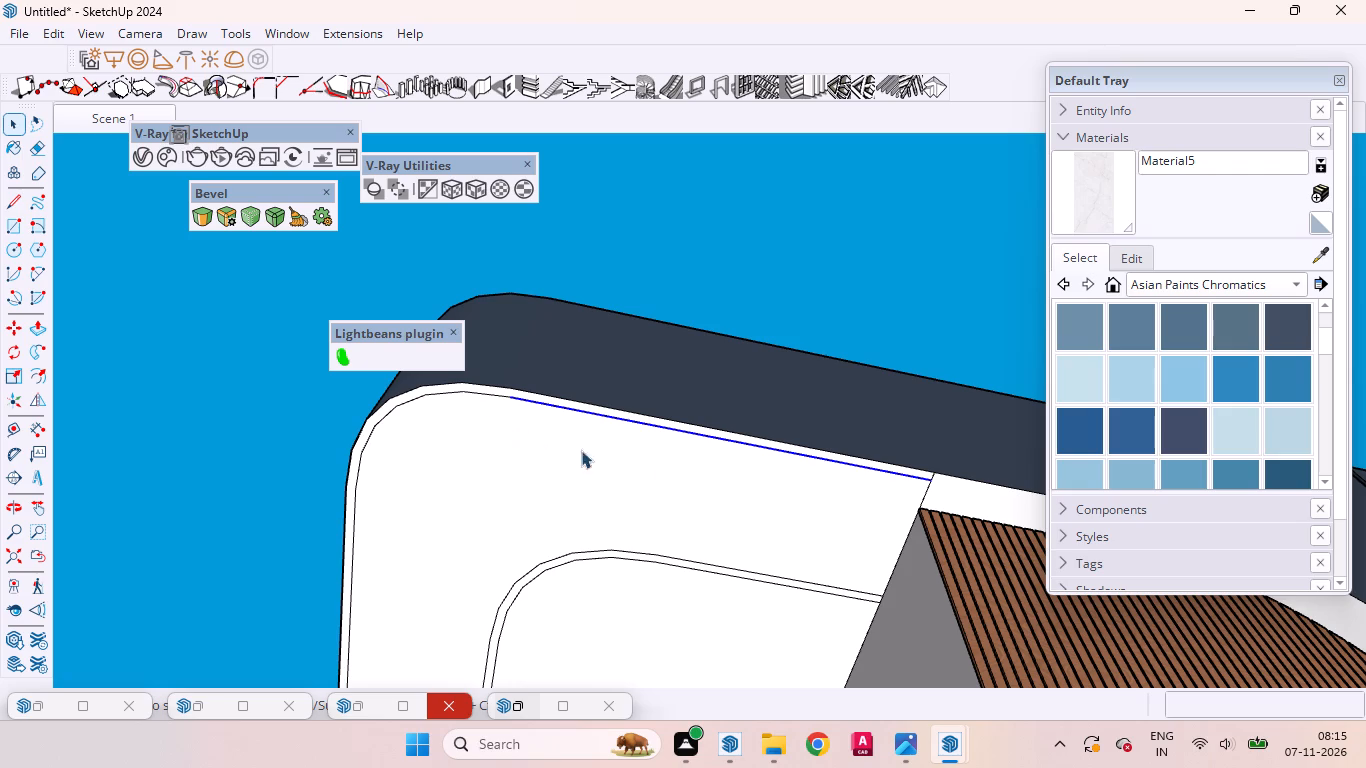
pyautogui.press('m')
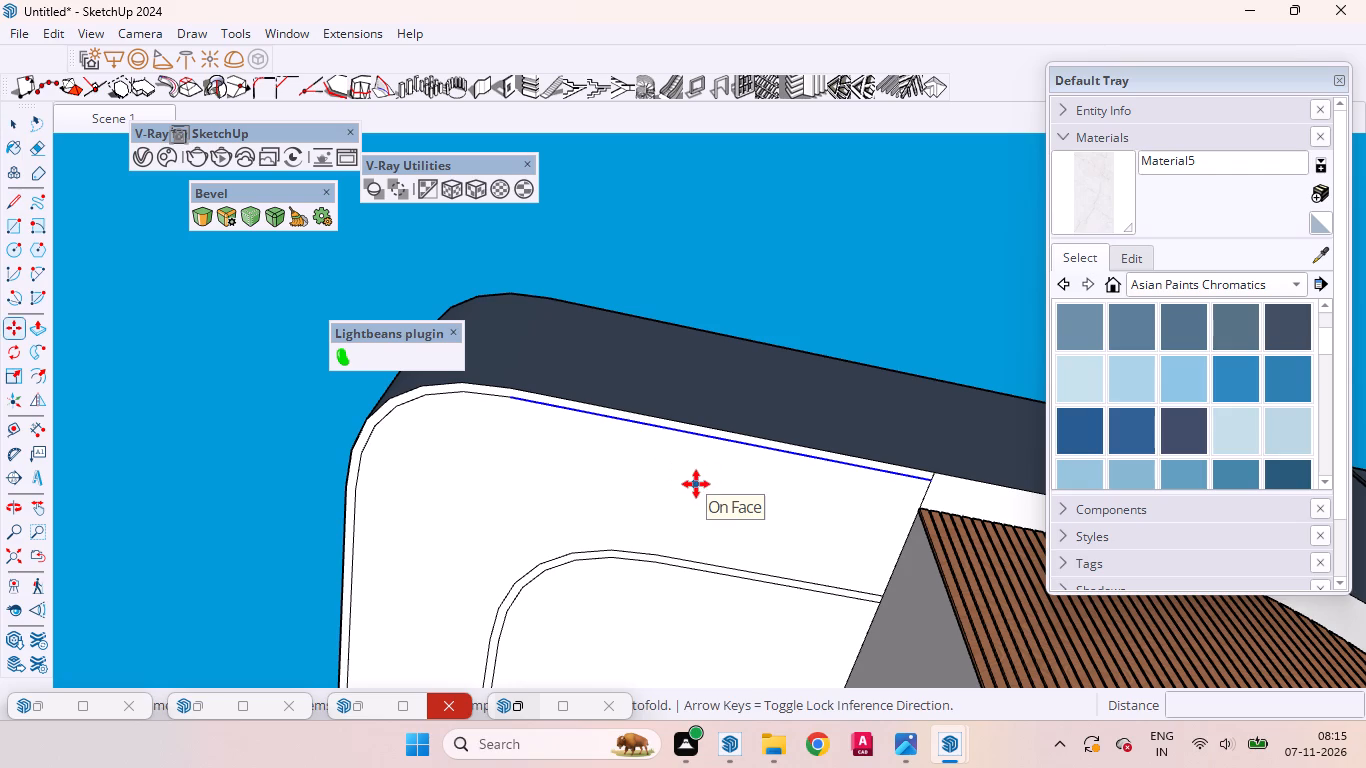
pyautogui.click(696, 484)
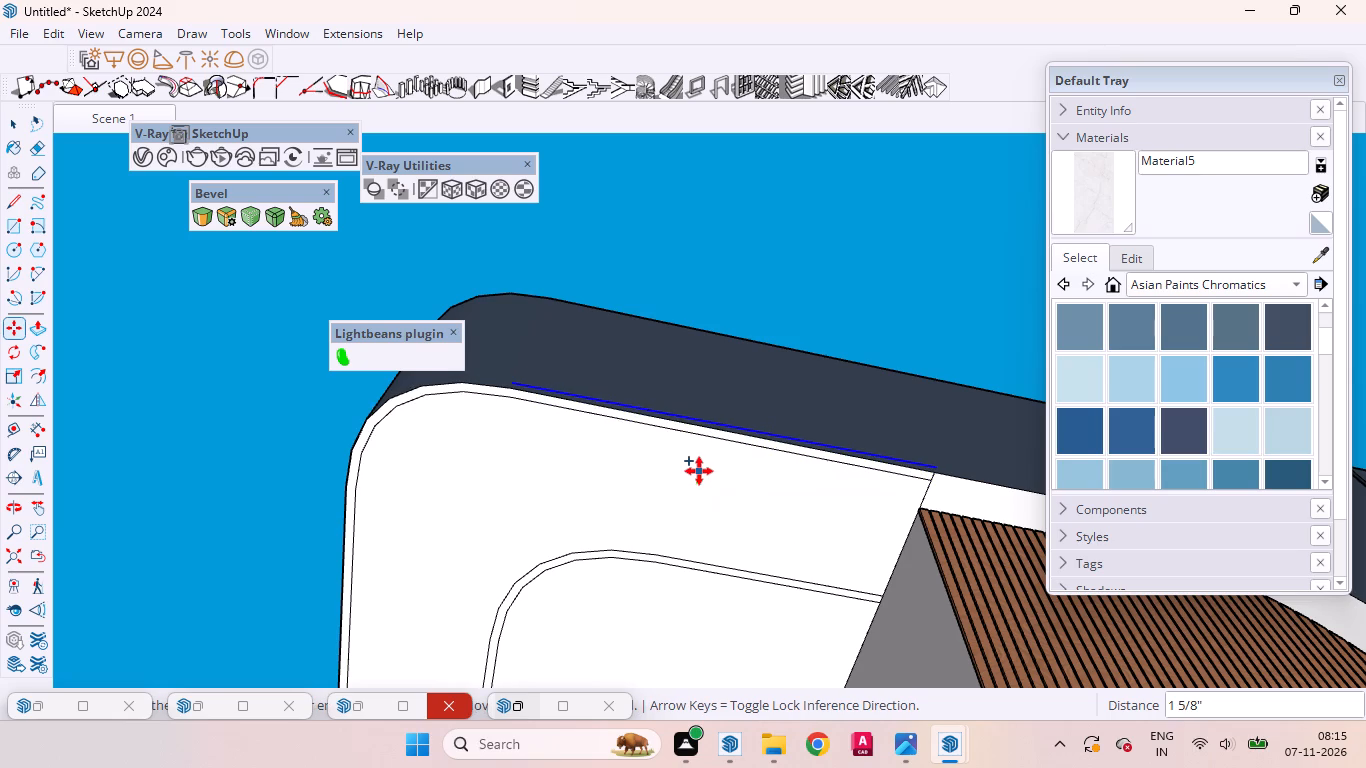
pyautogui.scroll(4, 707, 471)
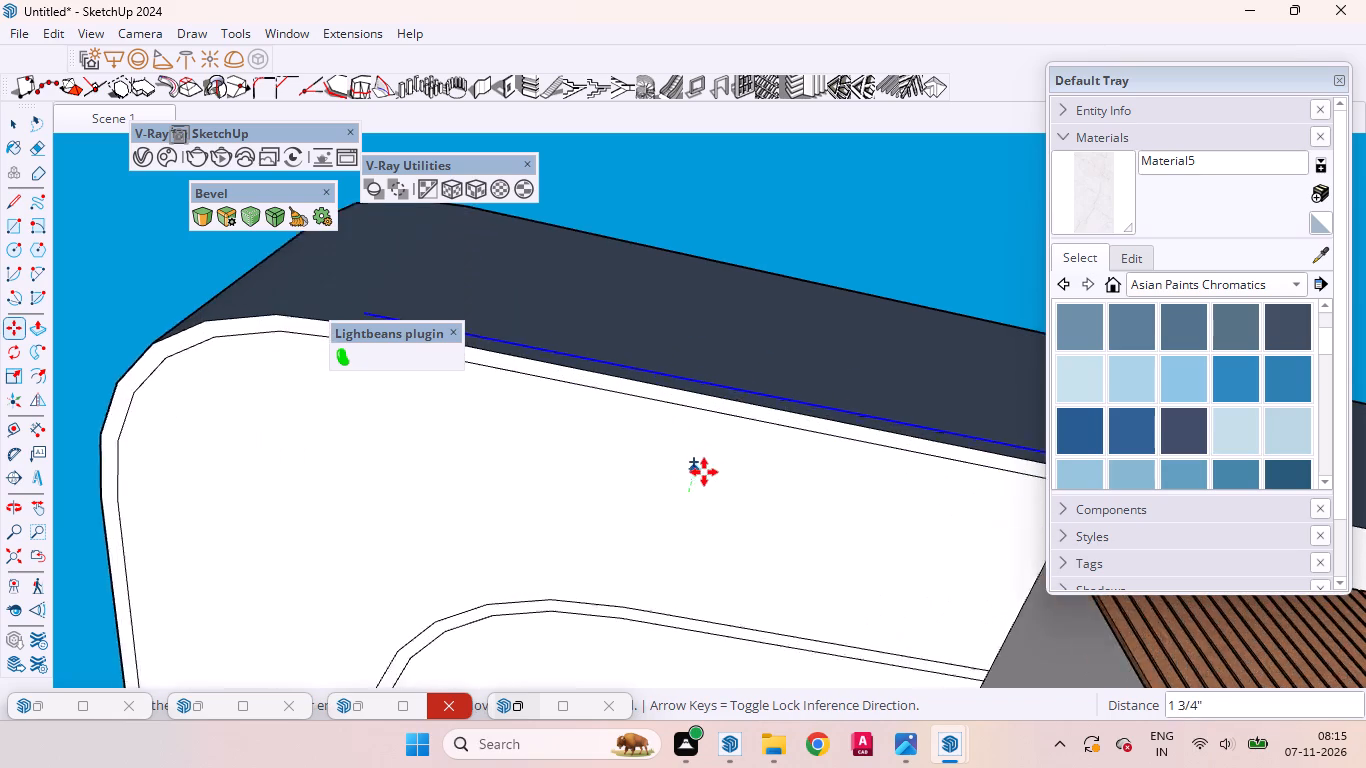
pyautogui.scroll(4, 704, 472)
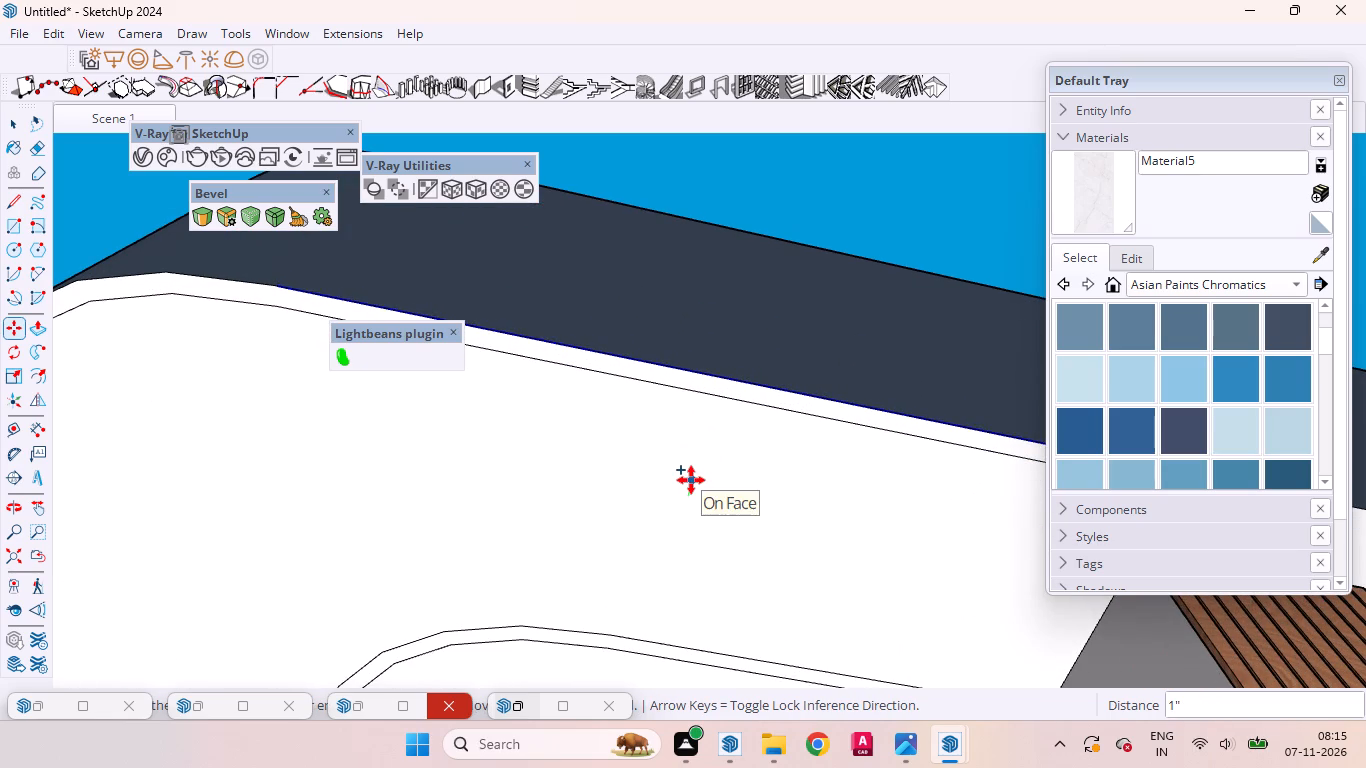
pyautogui.click(691, 480)
pyautogui.press('space')
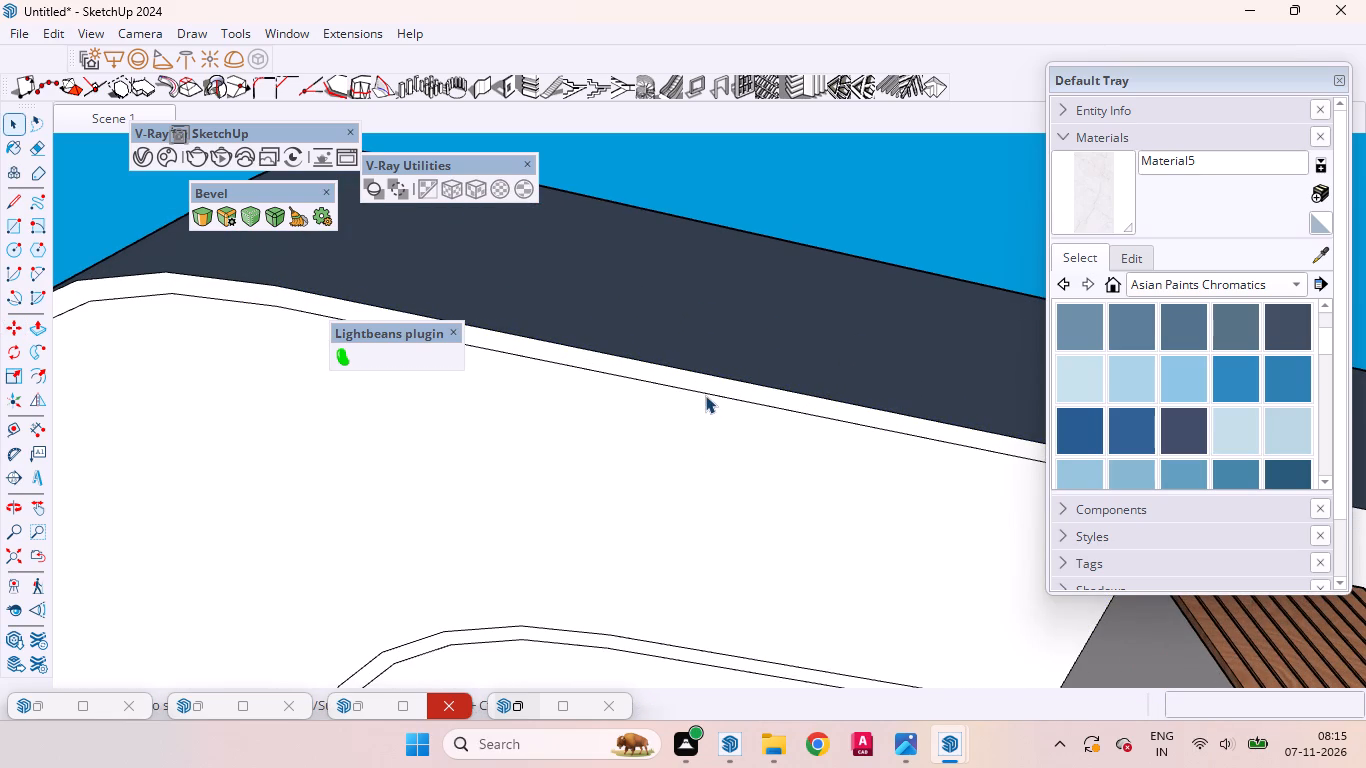
# Erase the original straight offset line between the rounded corner and the slatted wall.
pyautogui.click(705, 395)
pyautogui.rightClick(705, 395)
pyautogui.click(738, 433)
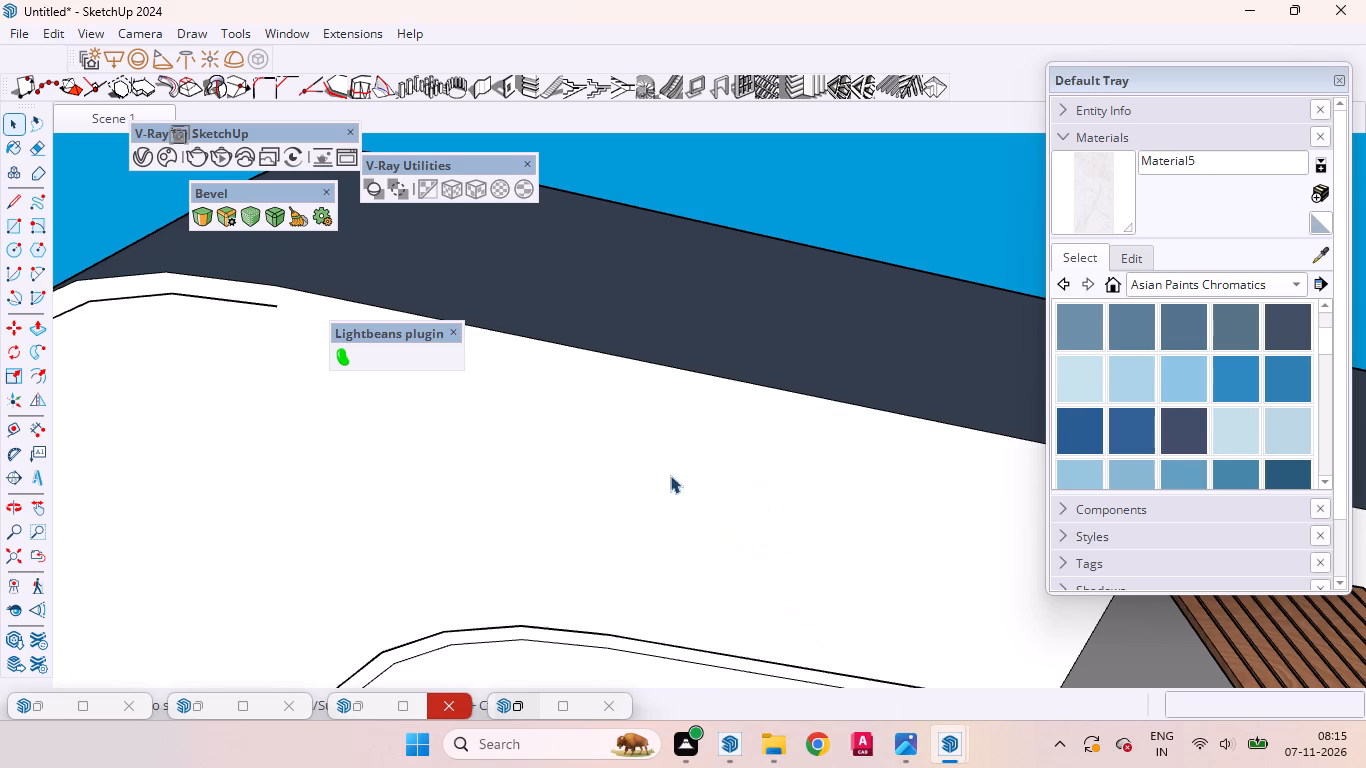
# Examine the ceiling border strip's face from the rounded corner along the balcony to its far end at the side wall.
pyautogui.scroll(-2, 674, 468)
pyautogui.scroll(1, 679, 459)
pyautogui.scroll(-1, 684, 451)
pyautogui.click(663, 492)
pyautogui.scroll(-10, 764, 466)
pyautogui.scroll(1, 805, 438)
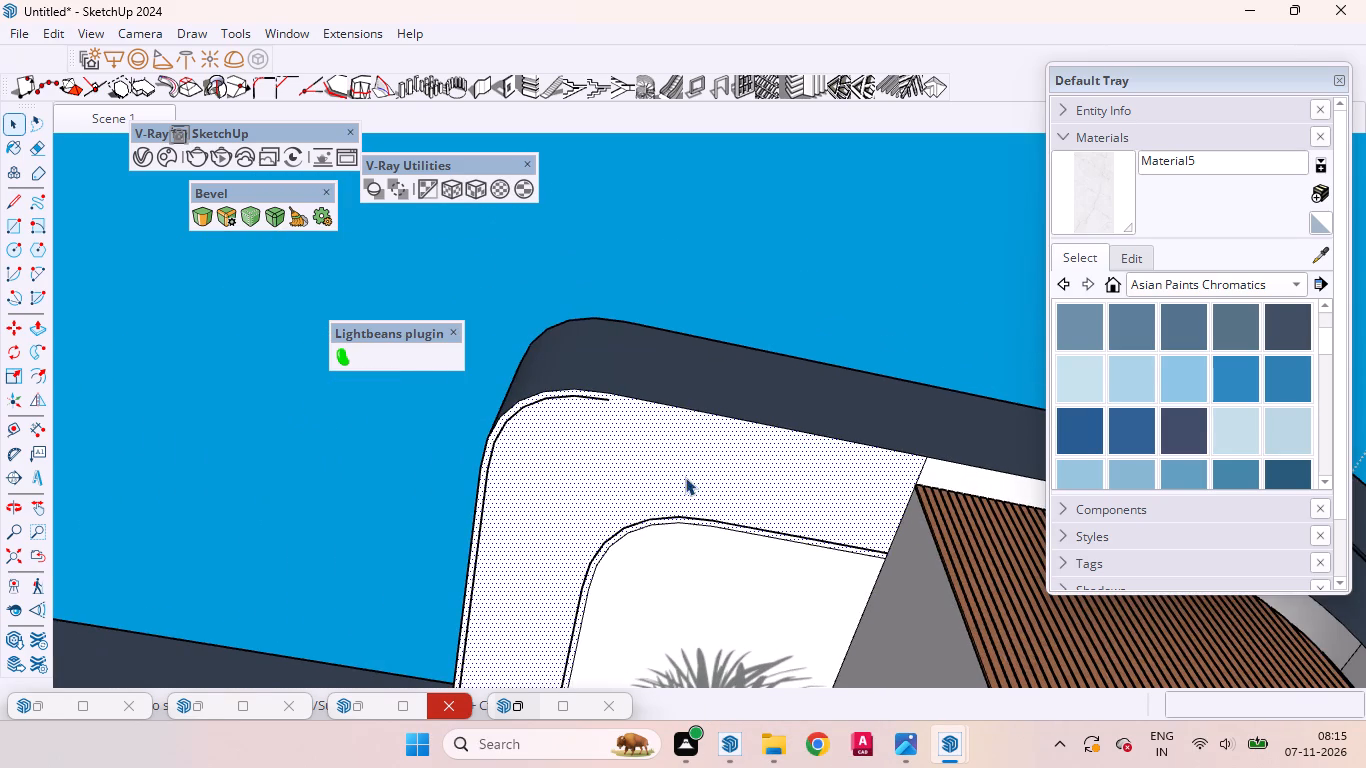
pyautogui.moveTo(629, 467); pyautogui.dragTo(716, 540, button='middle')
pyautogui.scroll(1, 715, 559)
pyautogui.scroll(-6, 608, 466)
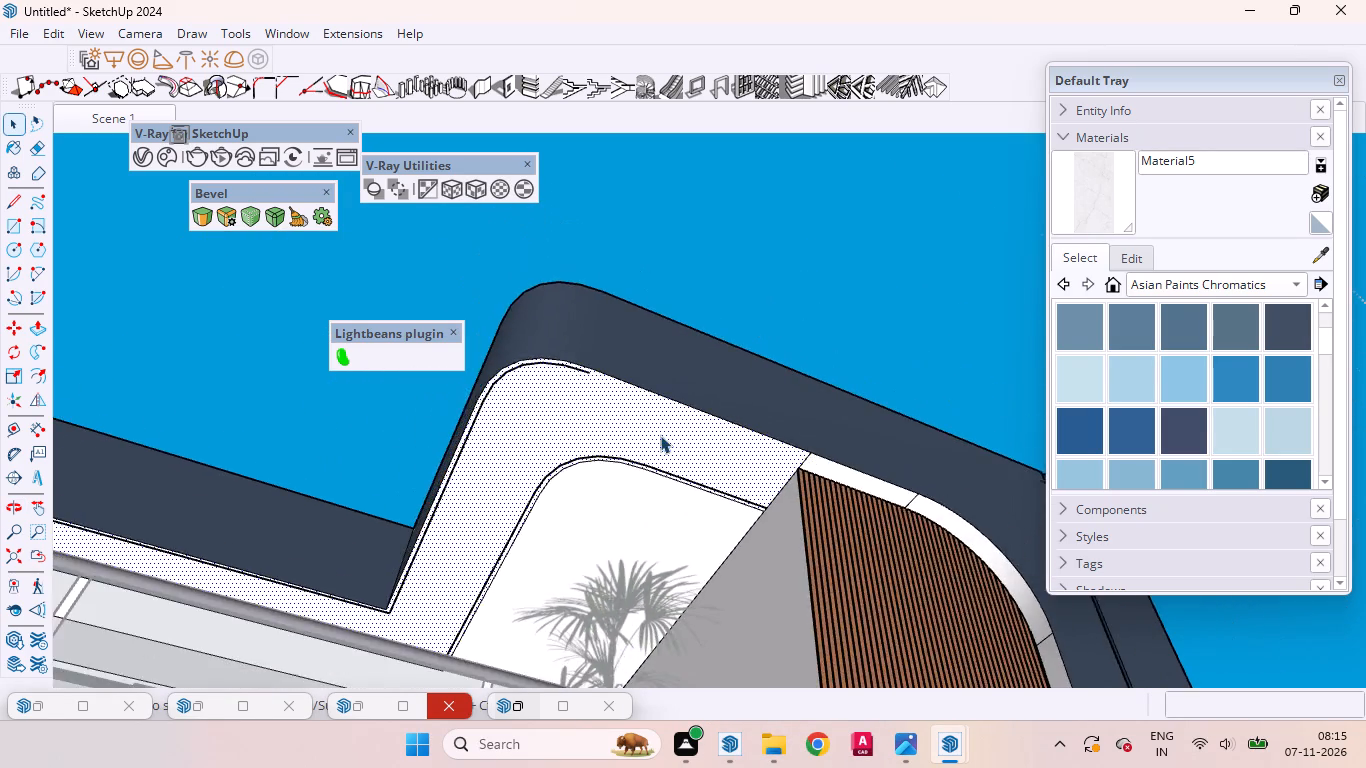
pyautogui.scroll(-5, 660, 435)
pyautogui.moveTo(534, 507); pyautogui.dragTo(575, 695, button='middle')
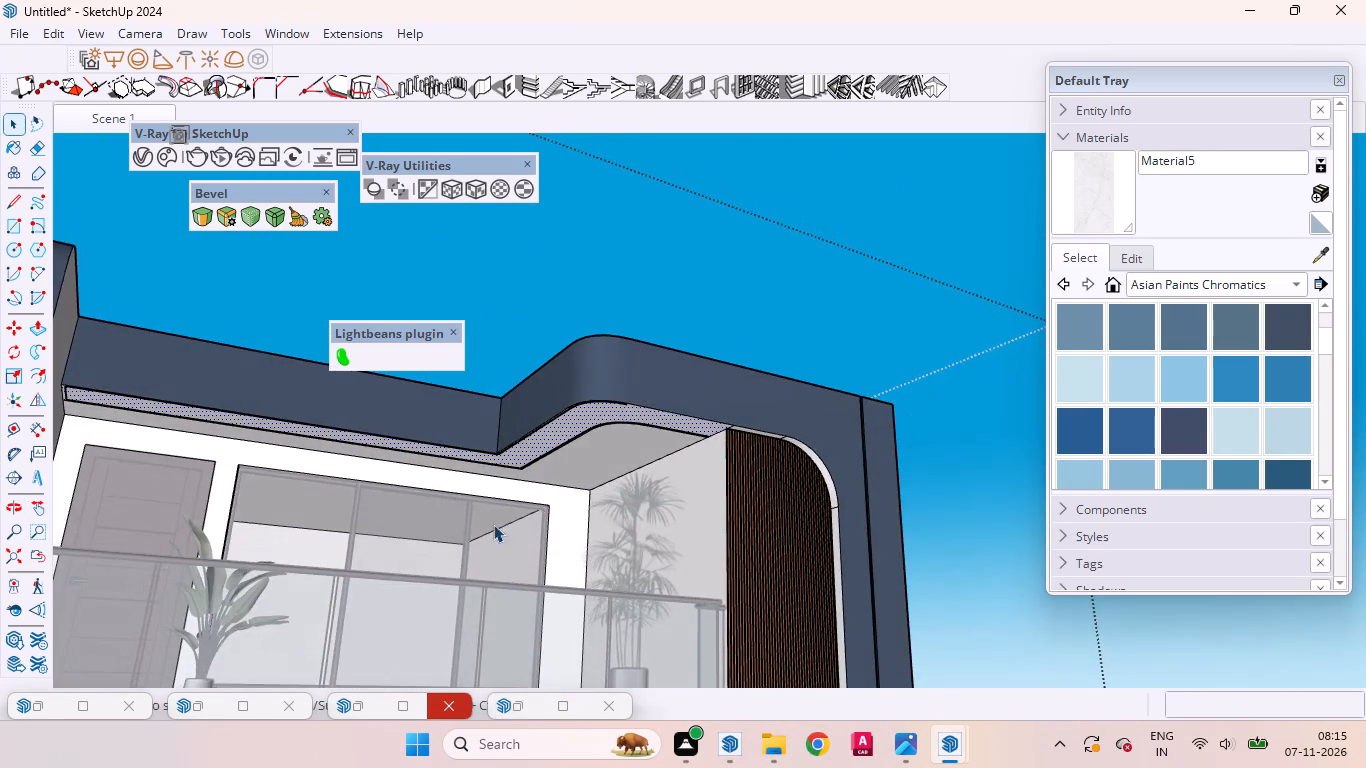
pyautogui.scroll(-5, 593, 520)
pyautogui.scroll(17, 348, 479)
pyautogui.scroll(-1, 242, 427)
pyautogui.scroll(2, 242, 427)
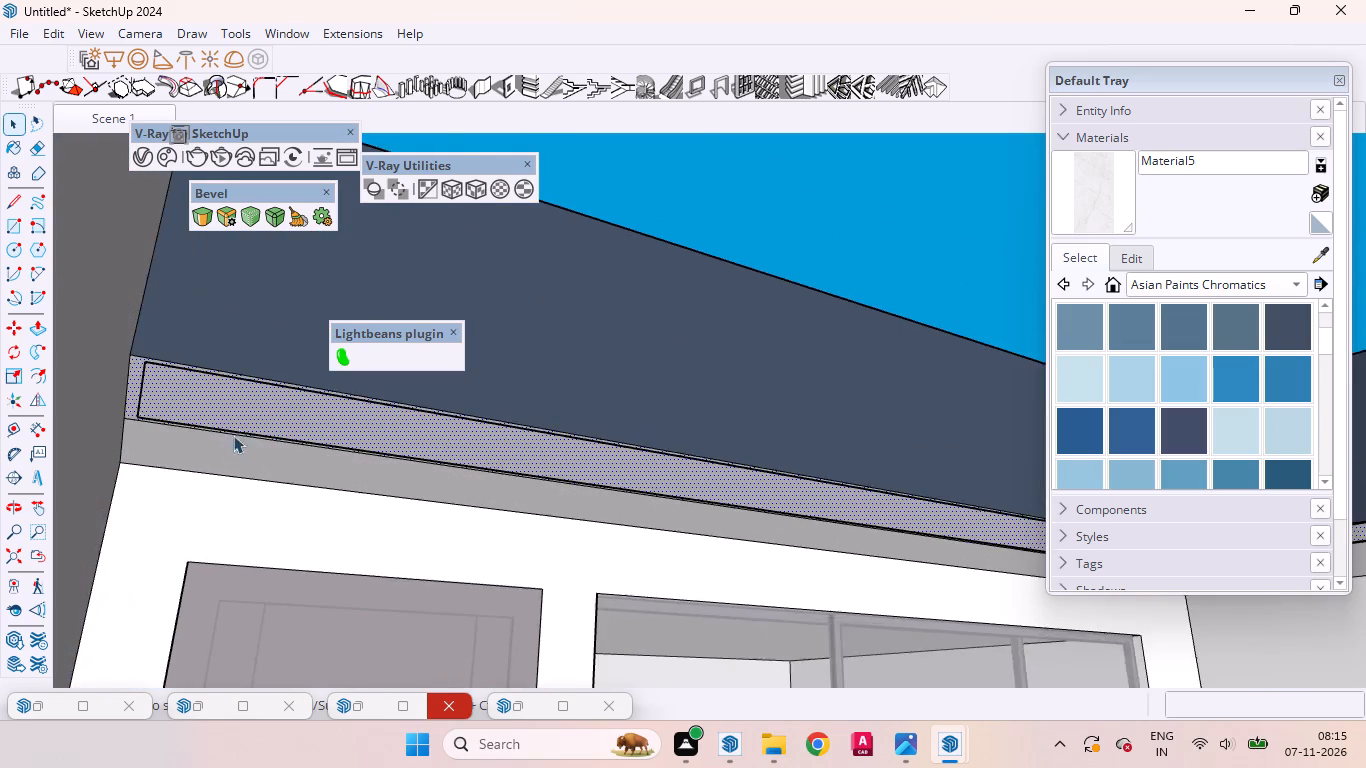
pyautogui.scroll(2, 233, 435)
pyautogui.moveTo(221, 440); pyautogui.dragTo(108, 385, button='middle')
pyautogui.scroll(7, 122, 393)
pyautogui.scroll(-11, 375, 431)
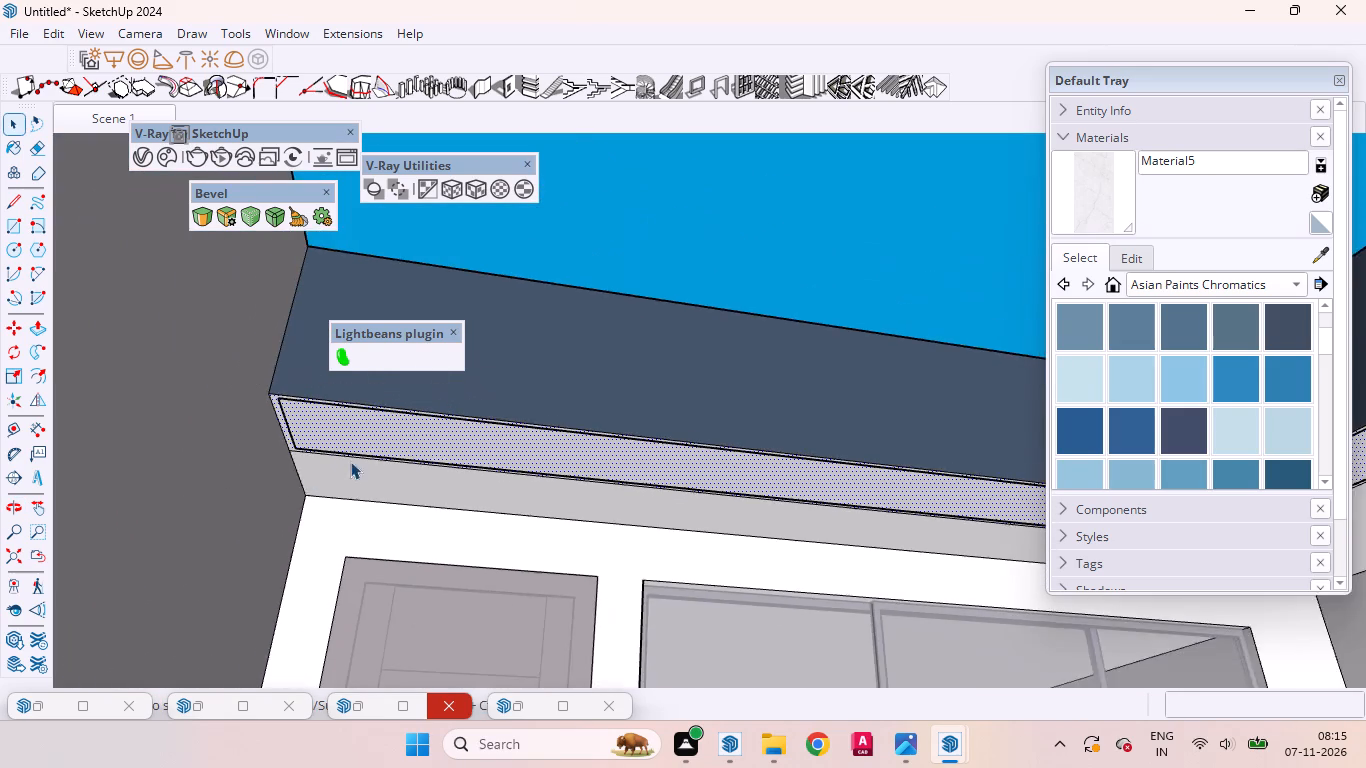
pyautogui.scroll(1, 262, 472)
pyautogui.moveTo(245, 448); pyautogui.dragTo(188, 398, button='middle')
pyautogui.scroll(-1, 190, 394)
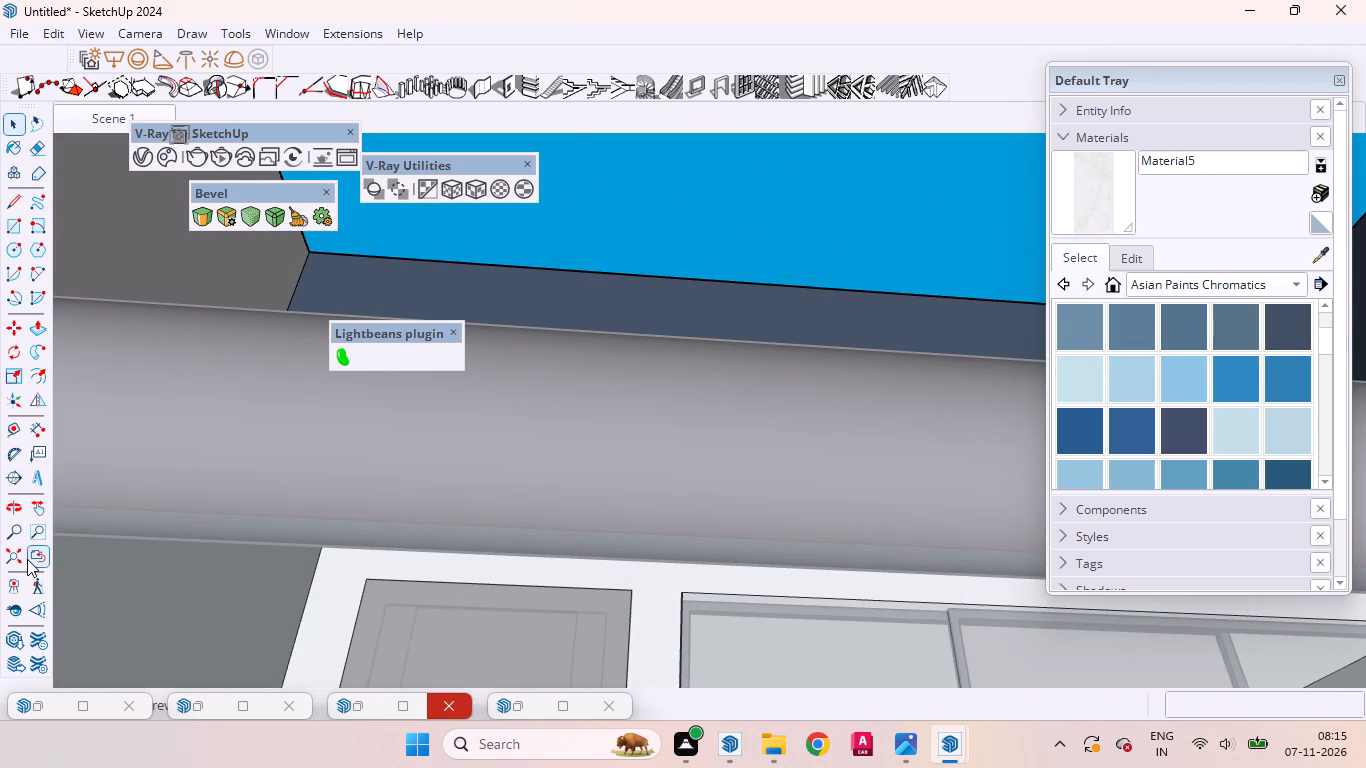
pyautogui.click(27, 559)
pyautogui.moveTo(514, 411); pyautogui.dragTo(535, 584, button='middle')
pyautogui.scroll(1, 535, 584)
pyautogui.scroll(-4, 607, 400)
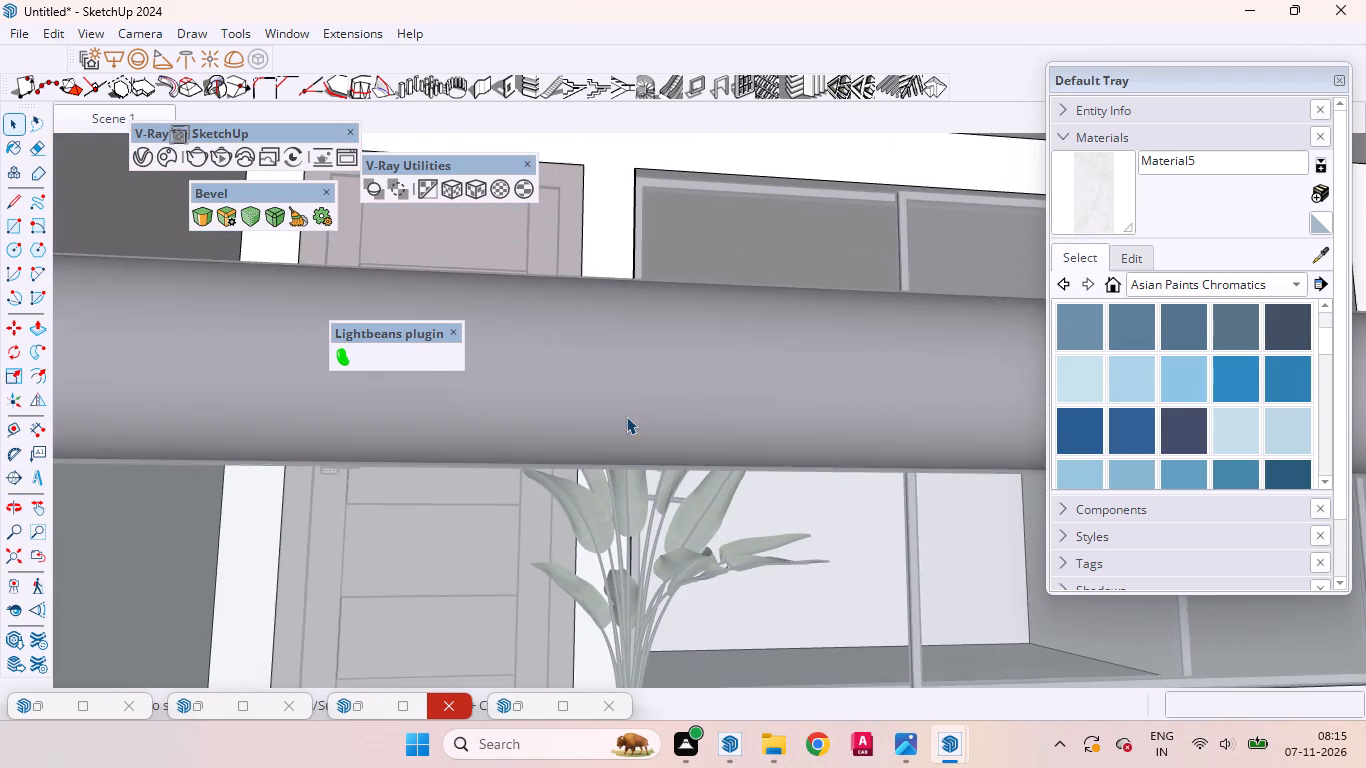
pyautogui.scroll(-11, 626, 416)
pyautogui.scroll(2, 592, 505)
pyautogui.scroll(-20, 592, 508)
pyautogui.scroll(-6, 693, 335)
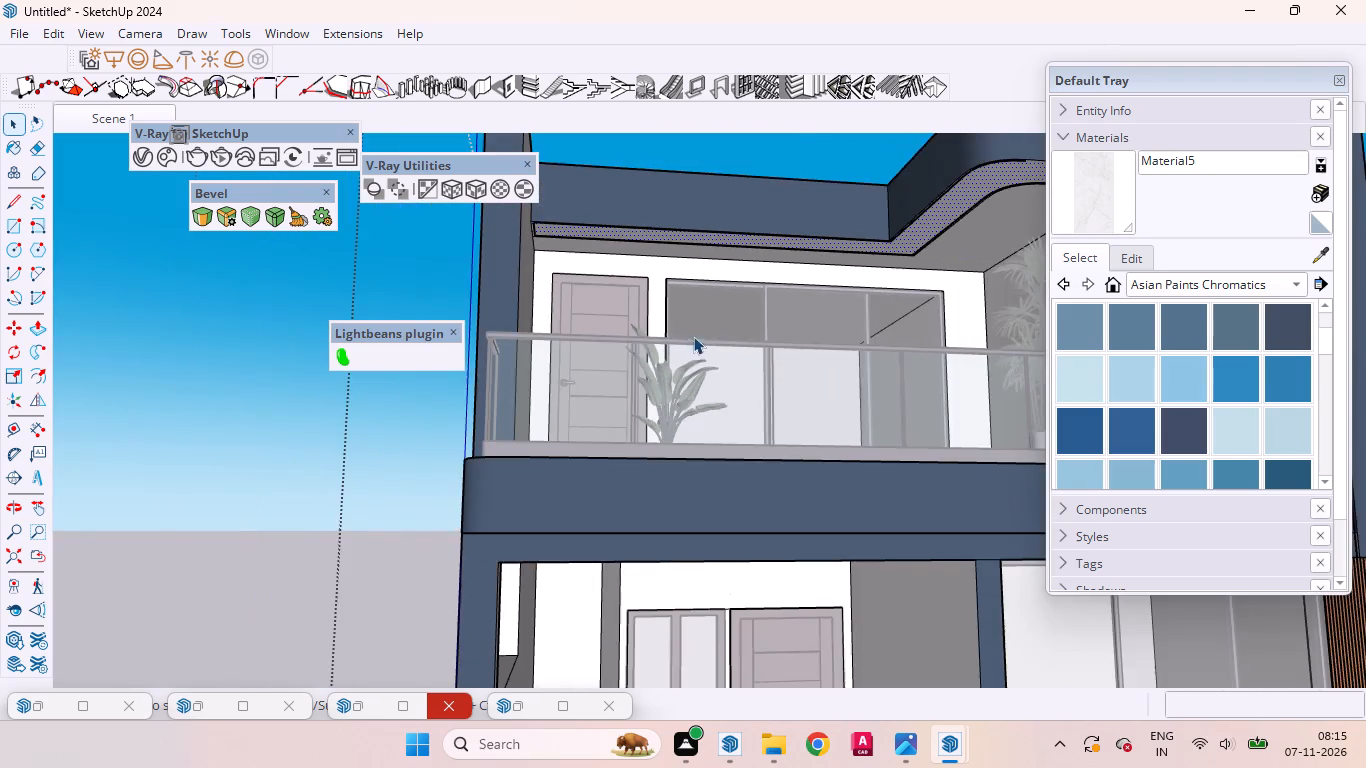
pyautogui.moveTo(697, 345); pyautogui.dragTo(533, 343, button='middle')
pyautogui.scroll(-10, 591, 494)
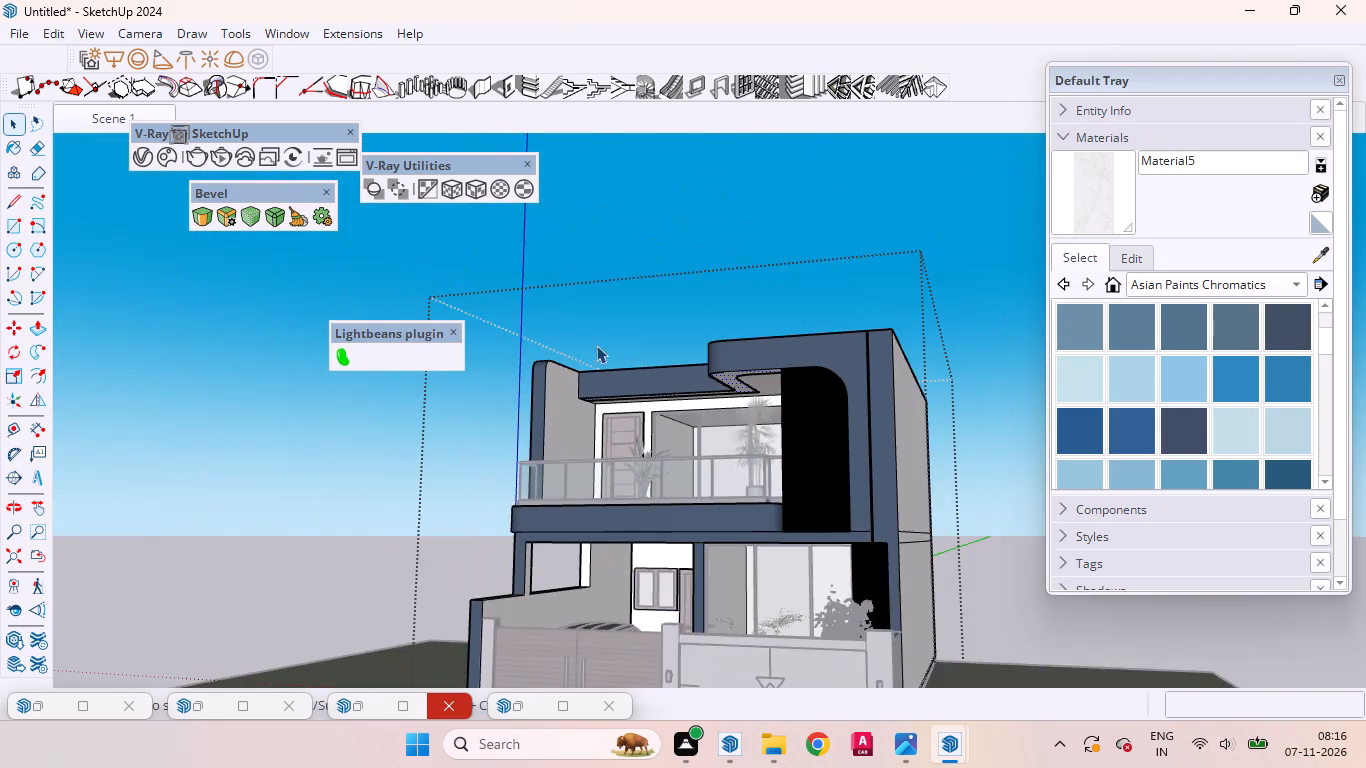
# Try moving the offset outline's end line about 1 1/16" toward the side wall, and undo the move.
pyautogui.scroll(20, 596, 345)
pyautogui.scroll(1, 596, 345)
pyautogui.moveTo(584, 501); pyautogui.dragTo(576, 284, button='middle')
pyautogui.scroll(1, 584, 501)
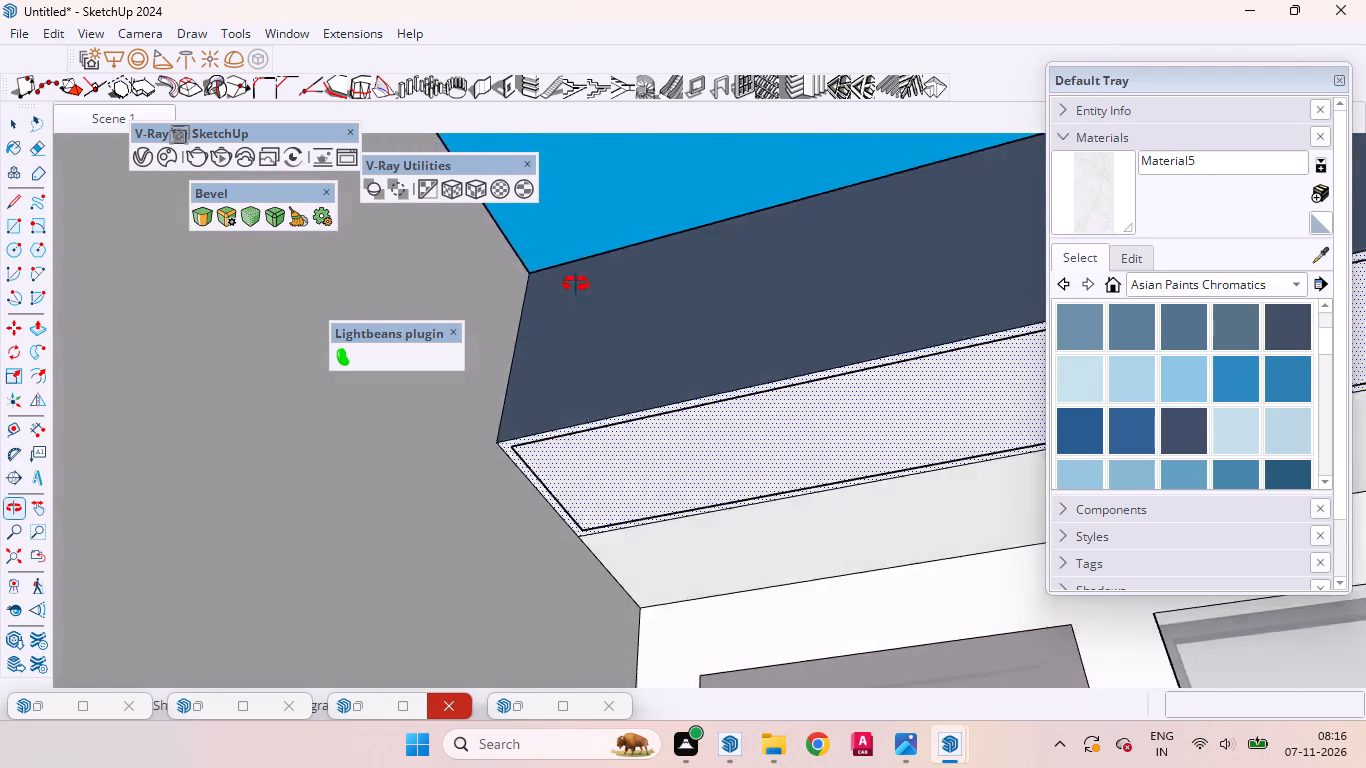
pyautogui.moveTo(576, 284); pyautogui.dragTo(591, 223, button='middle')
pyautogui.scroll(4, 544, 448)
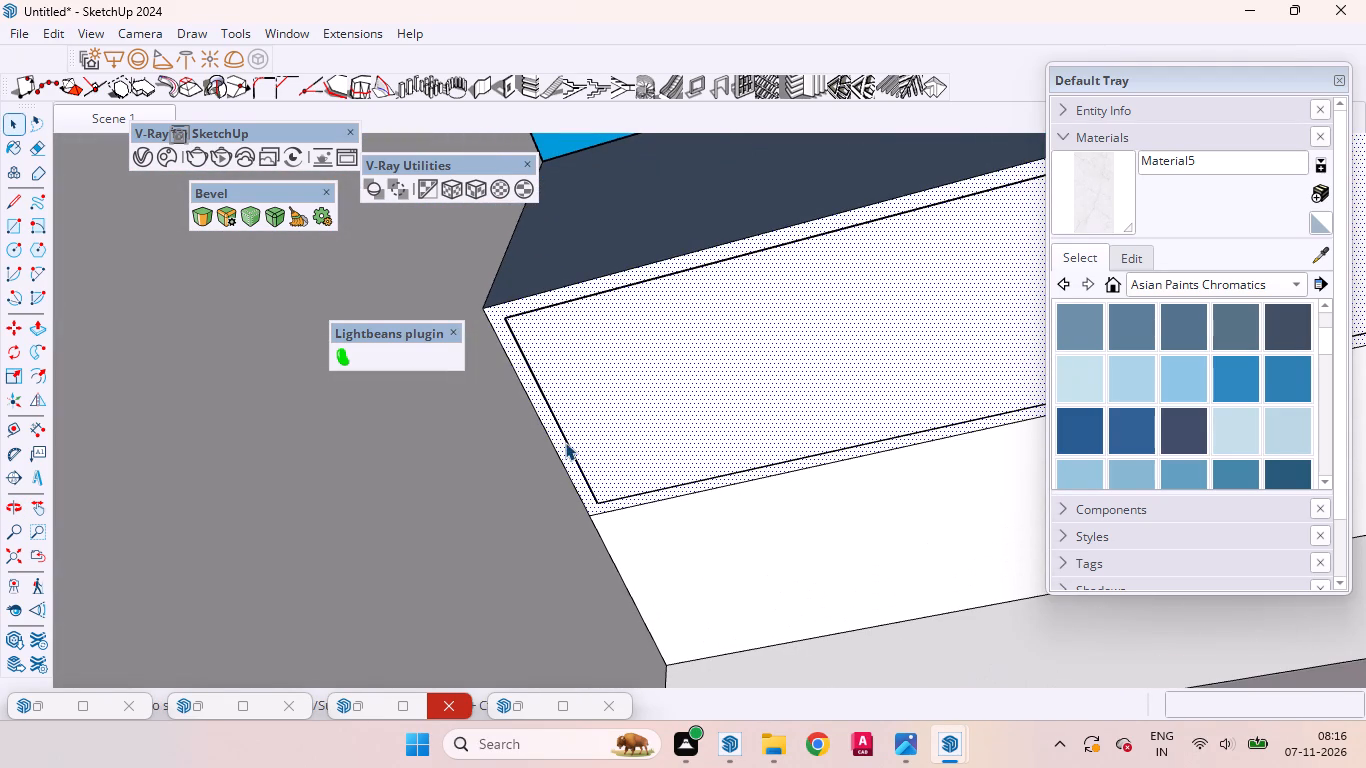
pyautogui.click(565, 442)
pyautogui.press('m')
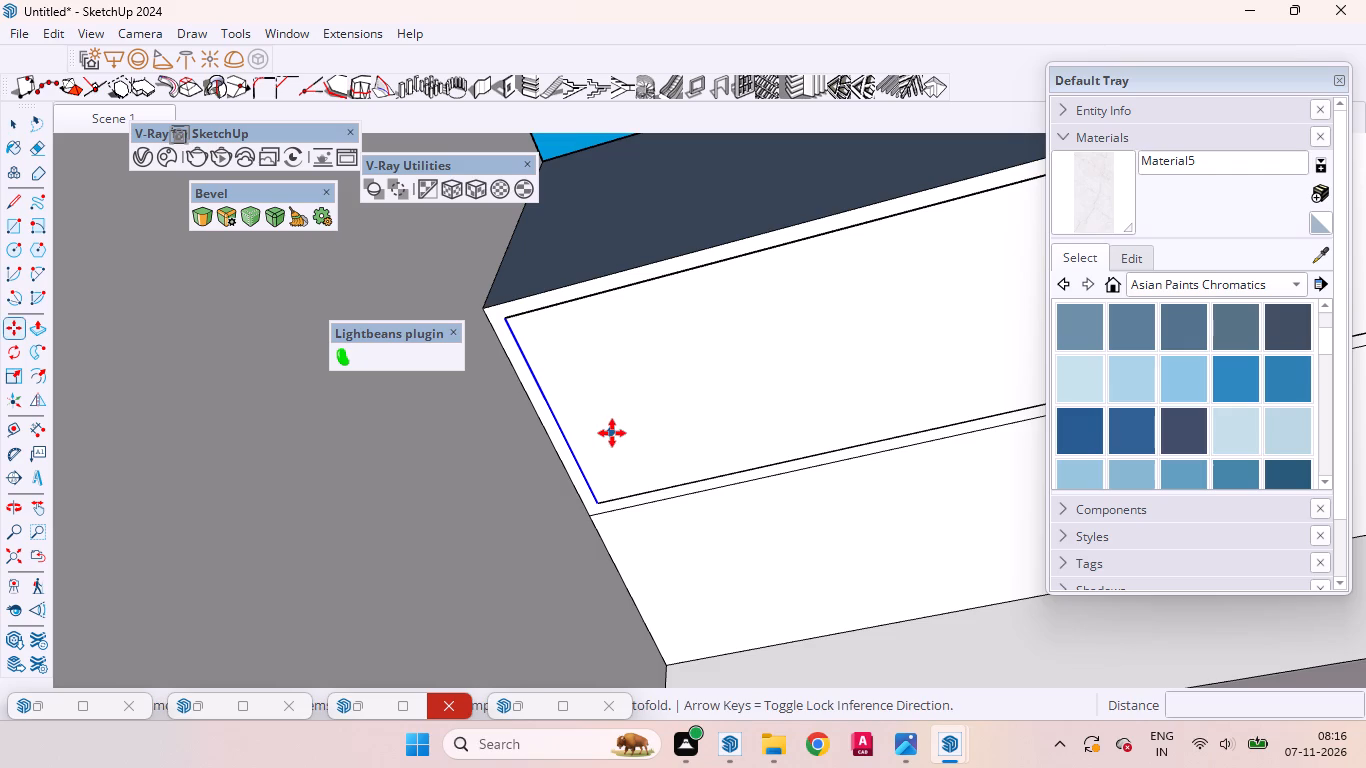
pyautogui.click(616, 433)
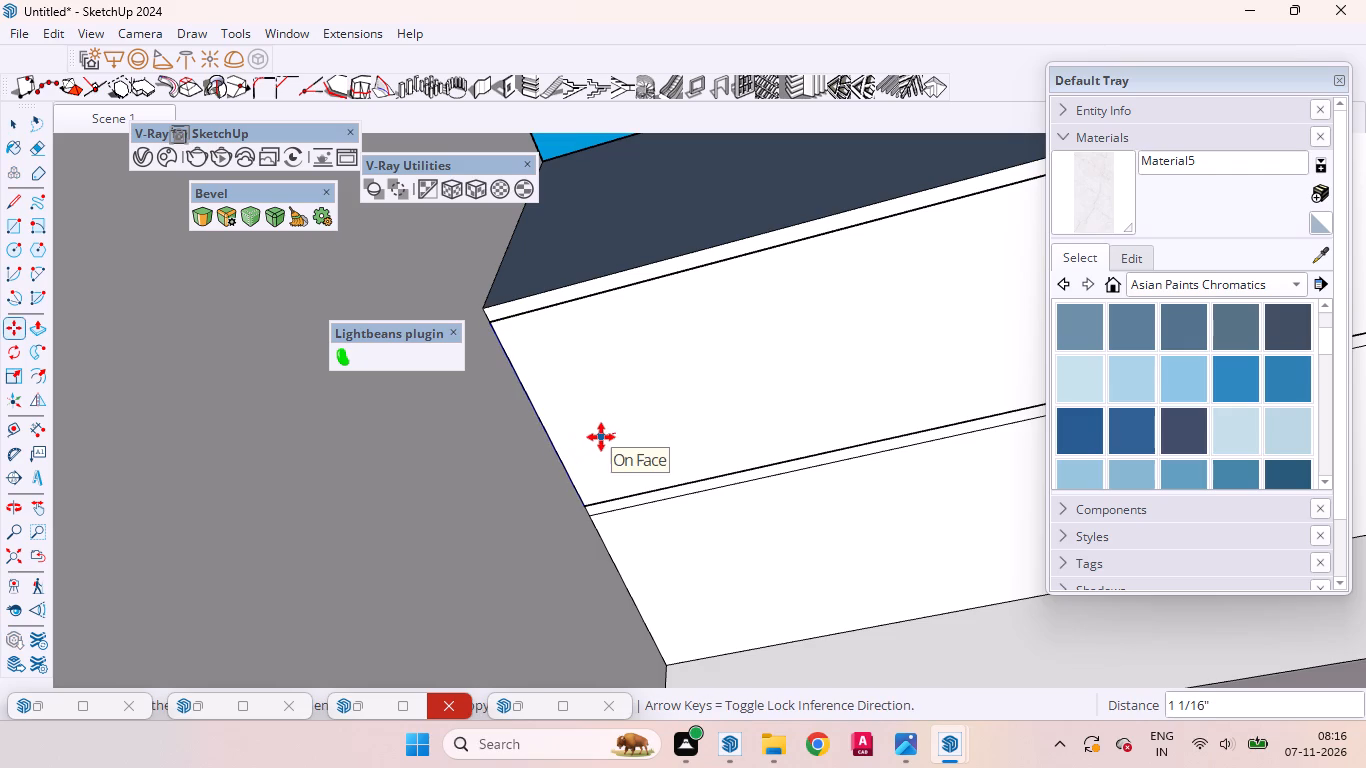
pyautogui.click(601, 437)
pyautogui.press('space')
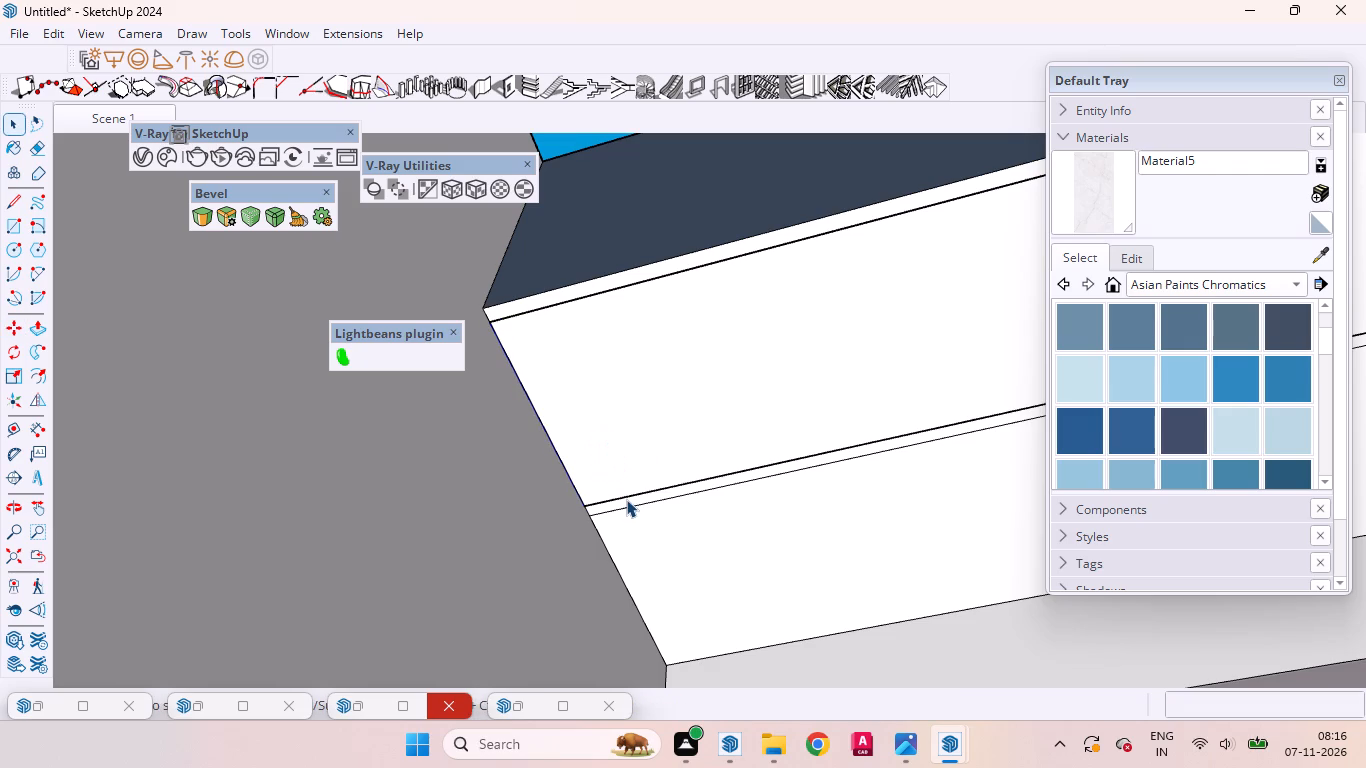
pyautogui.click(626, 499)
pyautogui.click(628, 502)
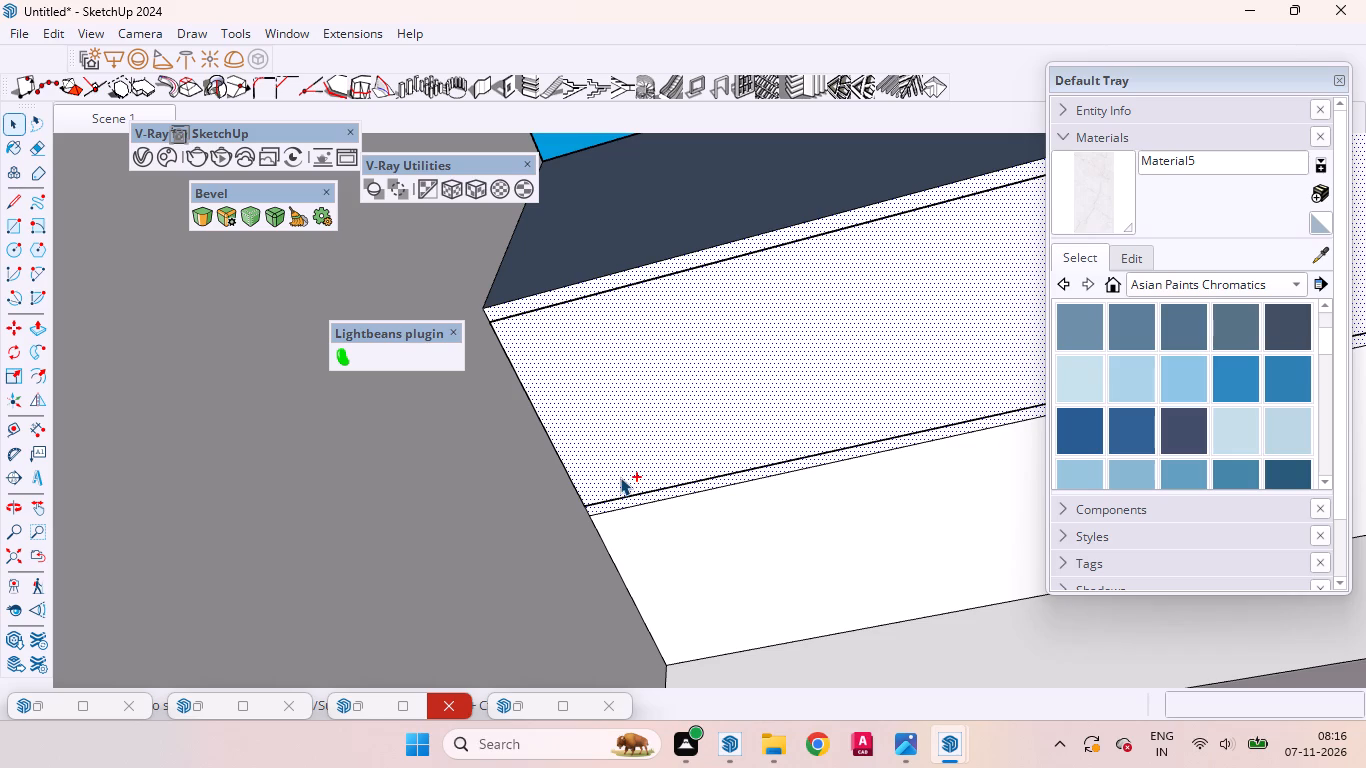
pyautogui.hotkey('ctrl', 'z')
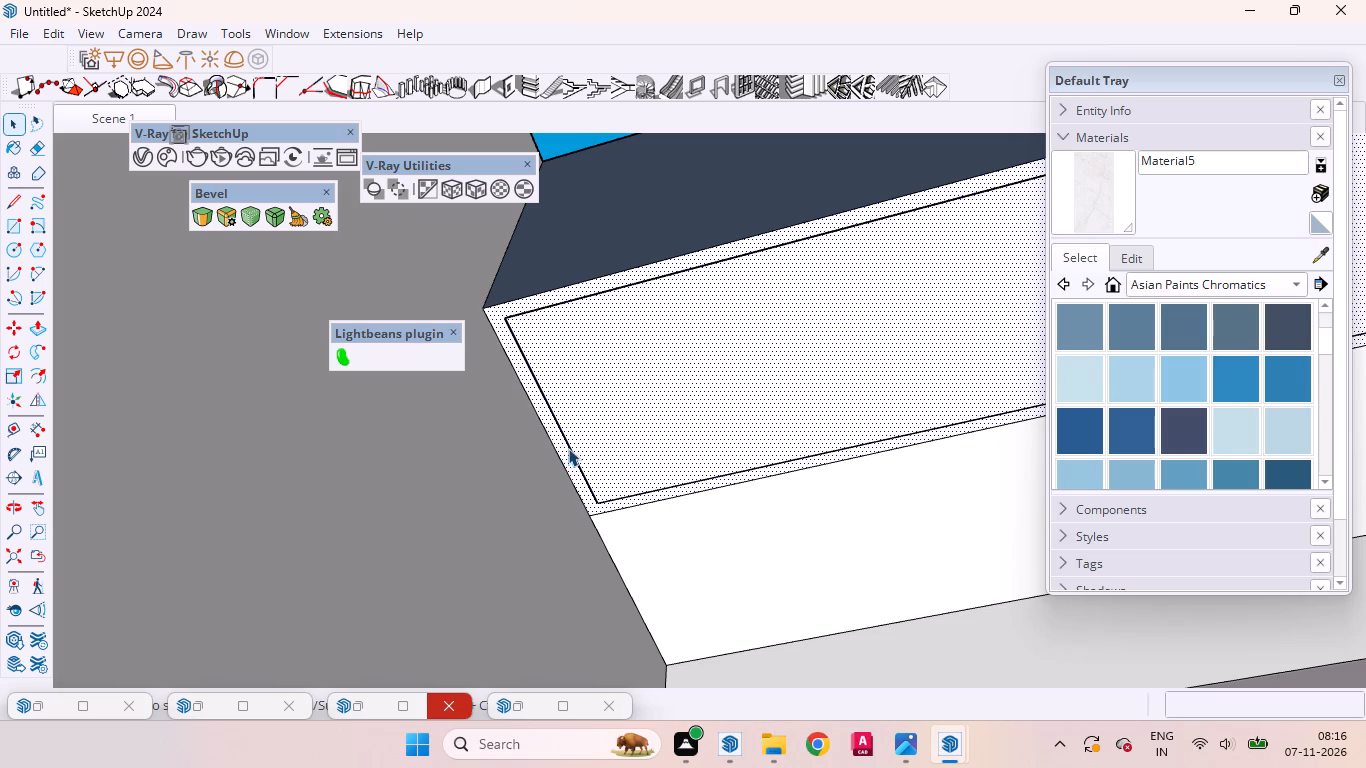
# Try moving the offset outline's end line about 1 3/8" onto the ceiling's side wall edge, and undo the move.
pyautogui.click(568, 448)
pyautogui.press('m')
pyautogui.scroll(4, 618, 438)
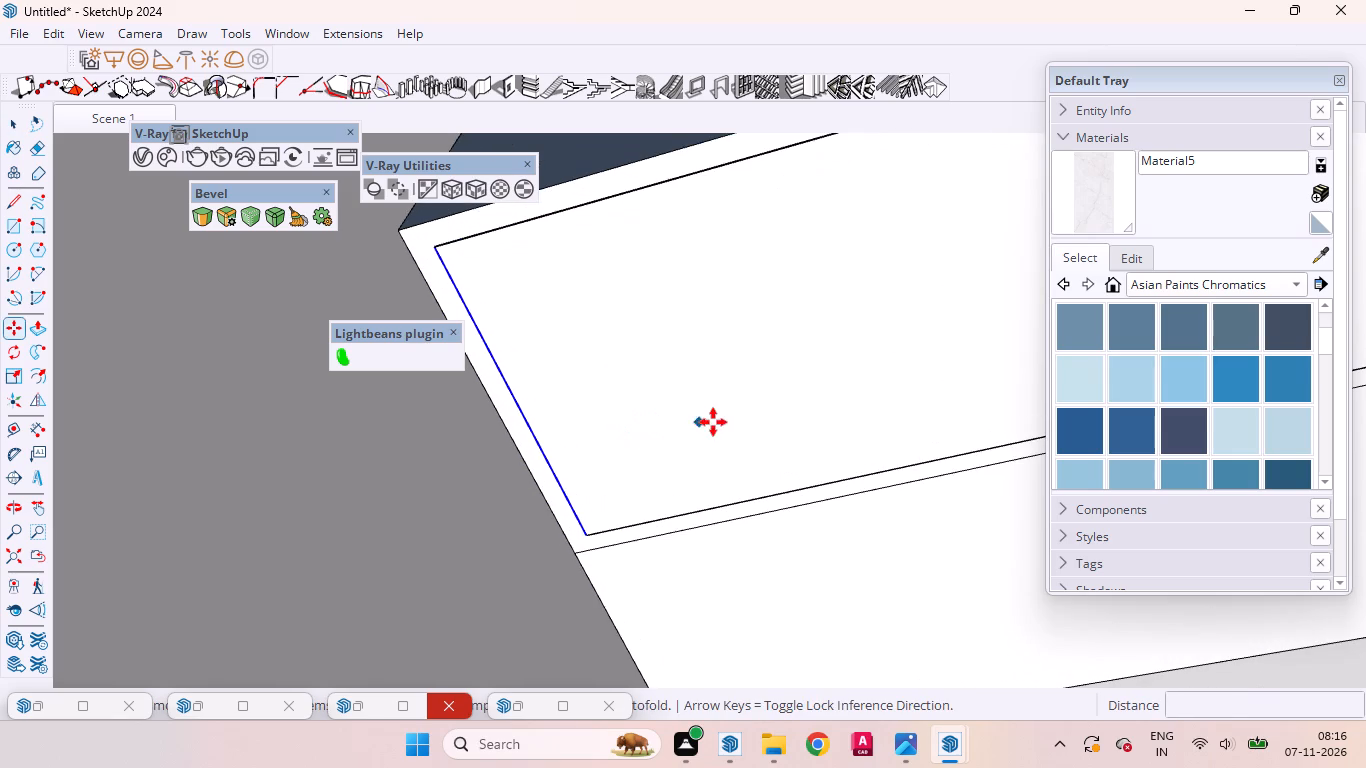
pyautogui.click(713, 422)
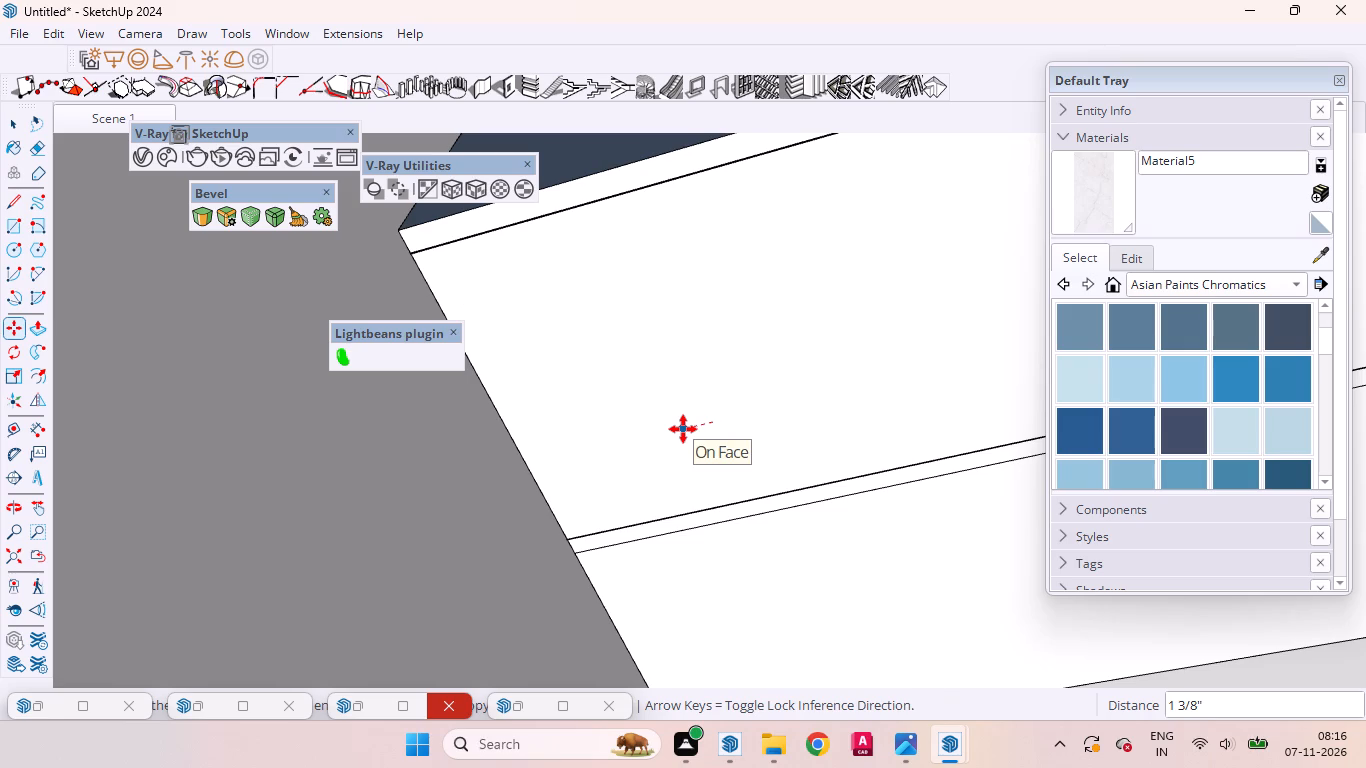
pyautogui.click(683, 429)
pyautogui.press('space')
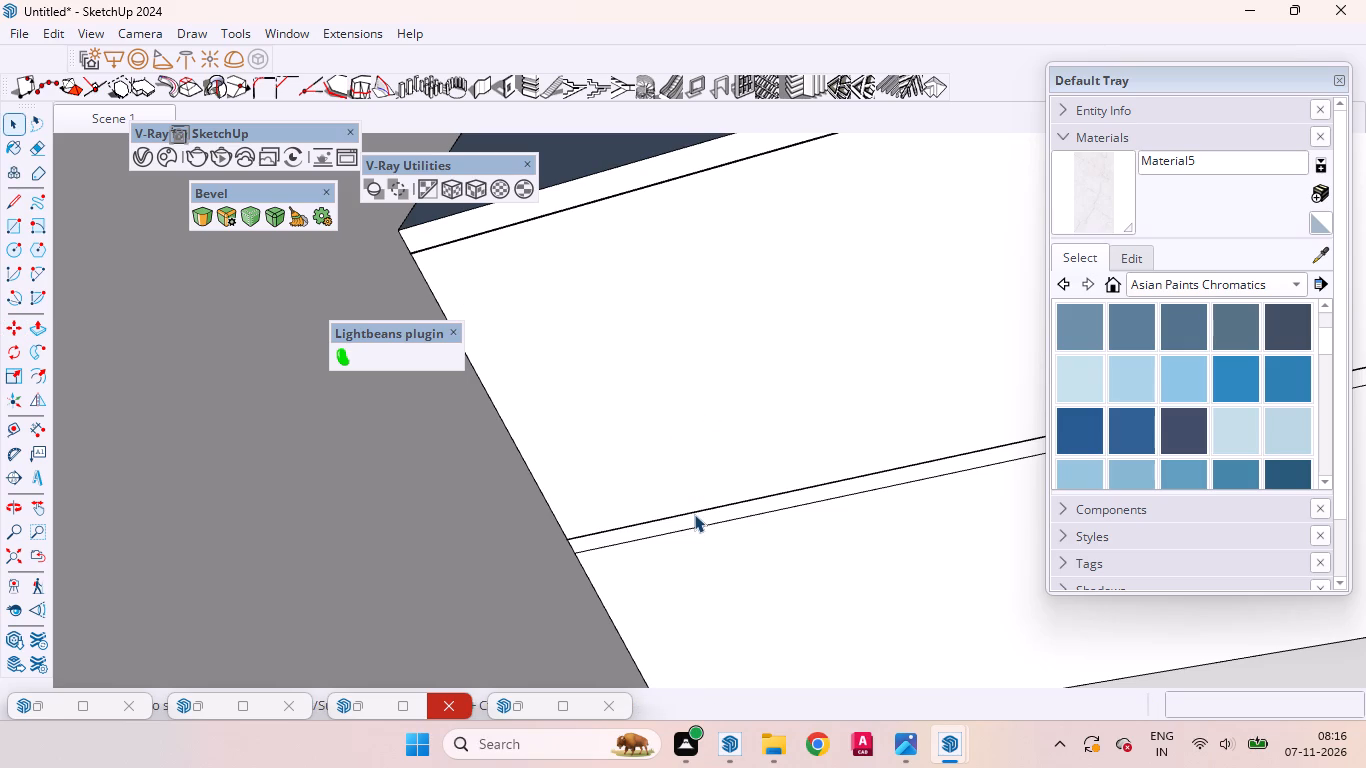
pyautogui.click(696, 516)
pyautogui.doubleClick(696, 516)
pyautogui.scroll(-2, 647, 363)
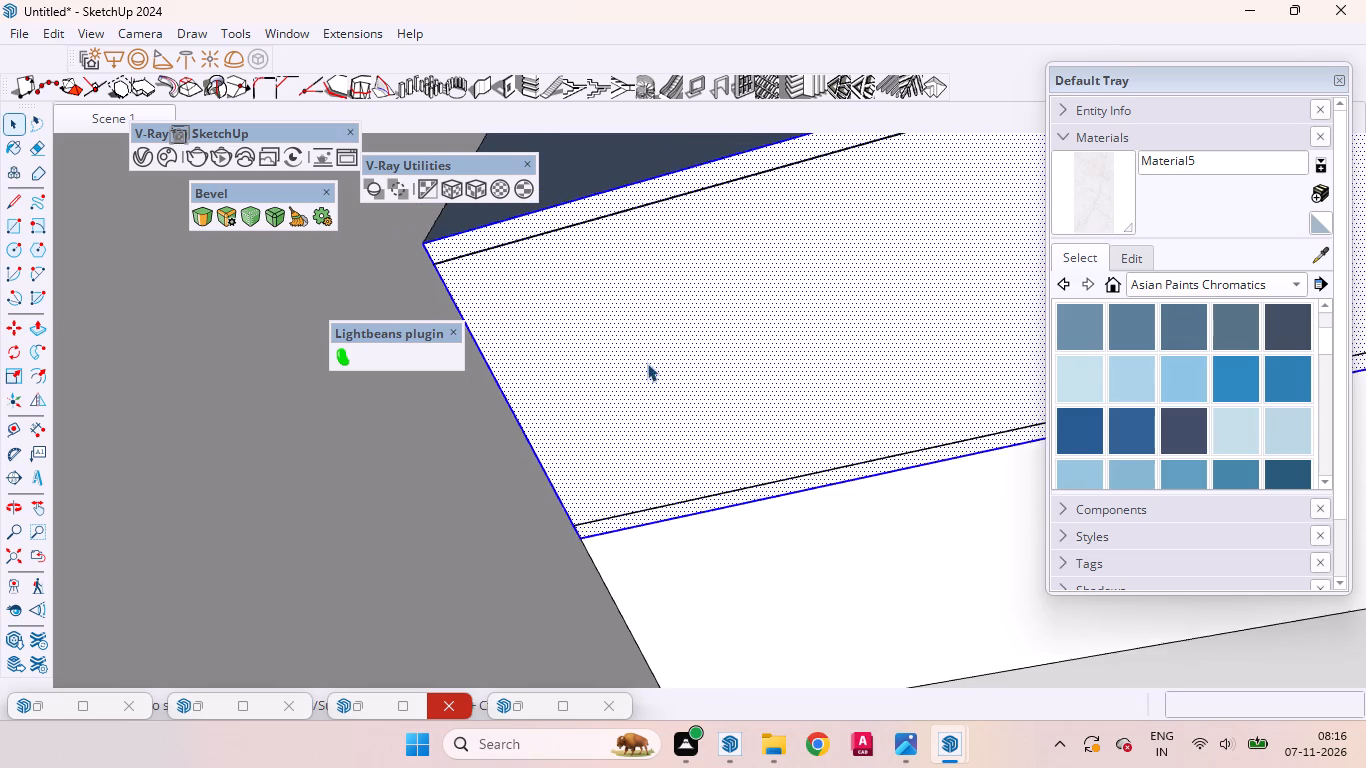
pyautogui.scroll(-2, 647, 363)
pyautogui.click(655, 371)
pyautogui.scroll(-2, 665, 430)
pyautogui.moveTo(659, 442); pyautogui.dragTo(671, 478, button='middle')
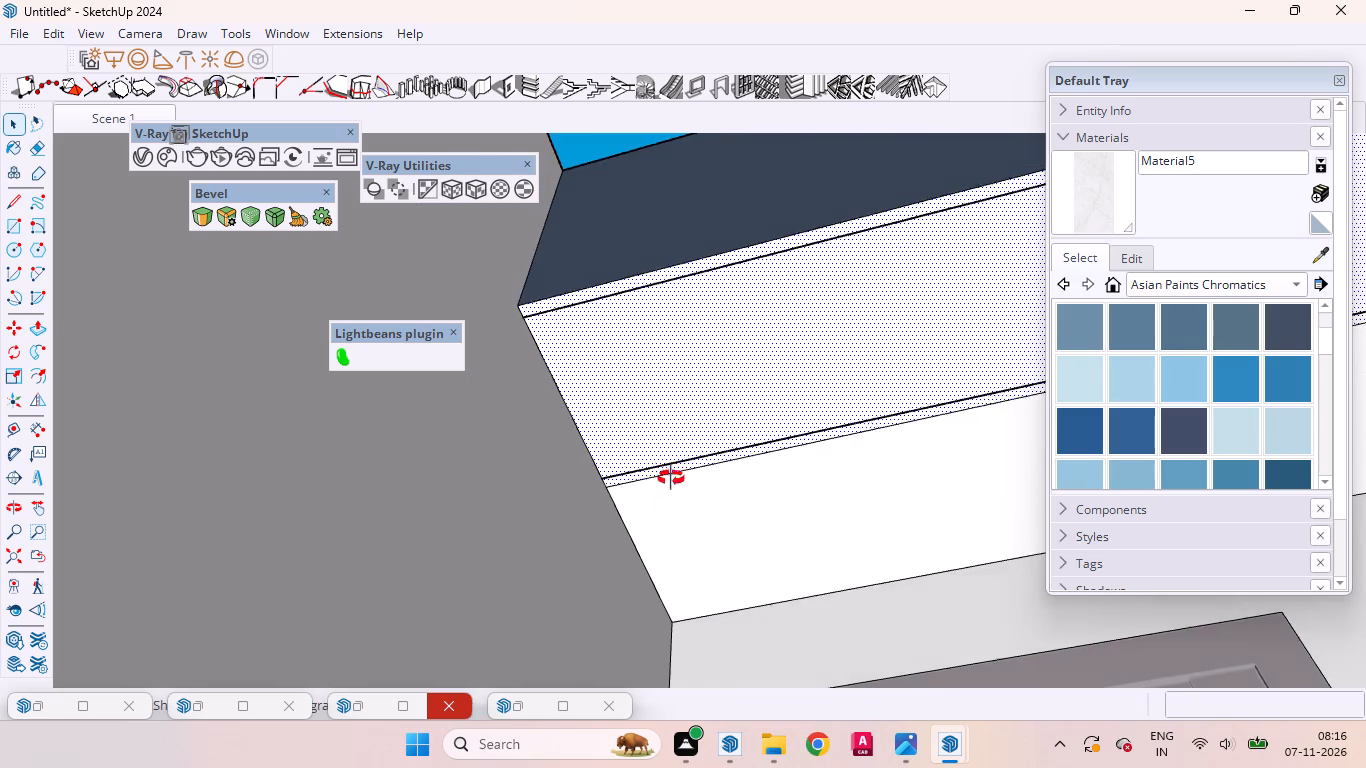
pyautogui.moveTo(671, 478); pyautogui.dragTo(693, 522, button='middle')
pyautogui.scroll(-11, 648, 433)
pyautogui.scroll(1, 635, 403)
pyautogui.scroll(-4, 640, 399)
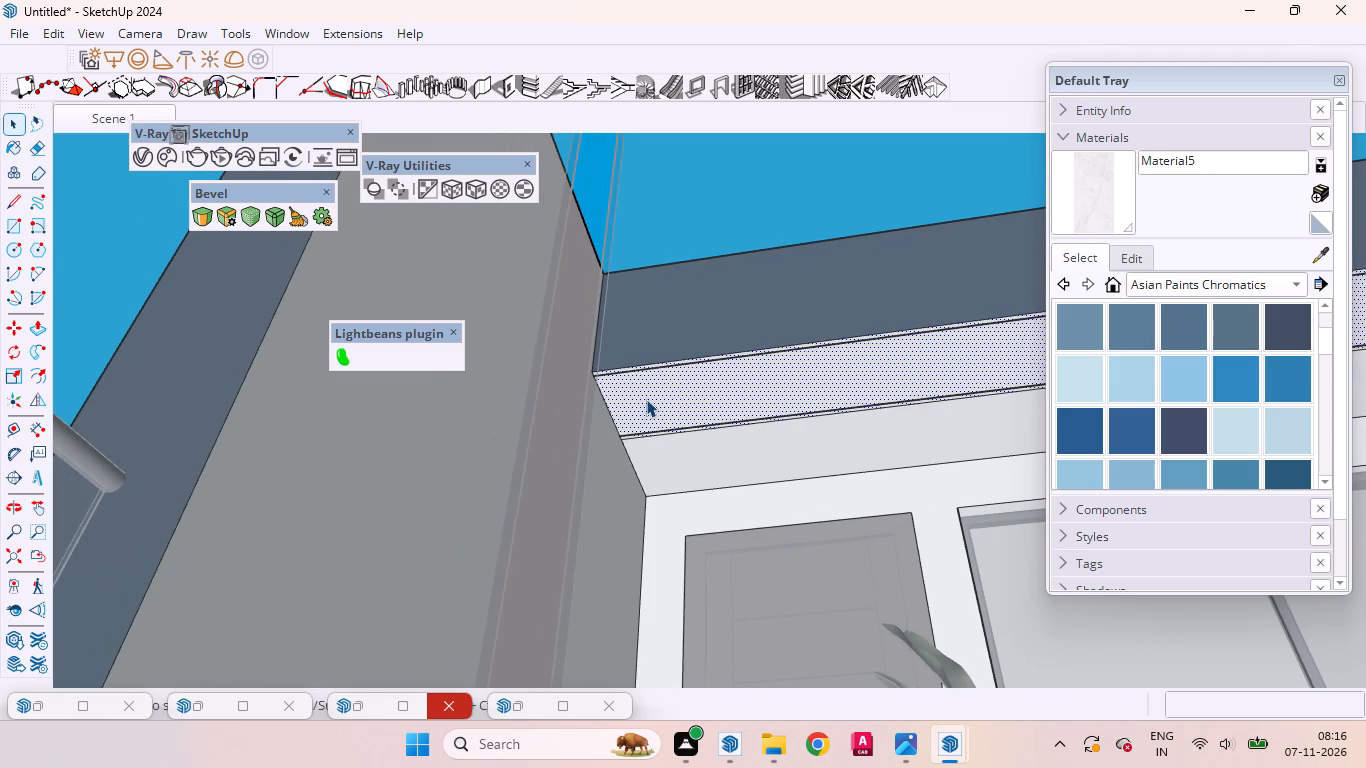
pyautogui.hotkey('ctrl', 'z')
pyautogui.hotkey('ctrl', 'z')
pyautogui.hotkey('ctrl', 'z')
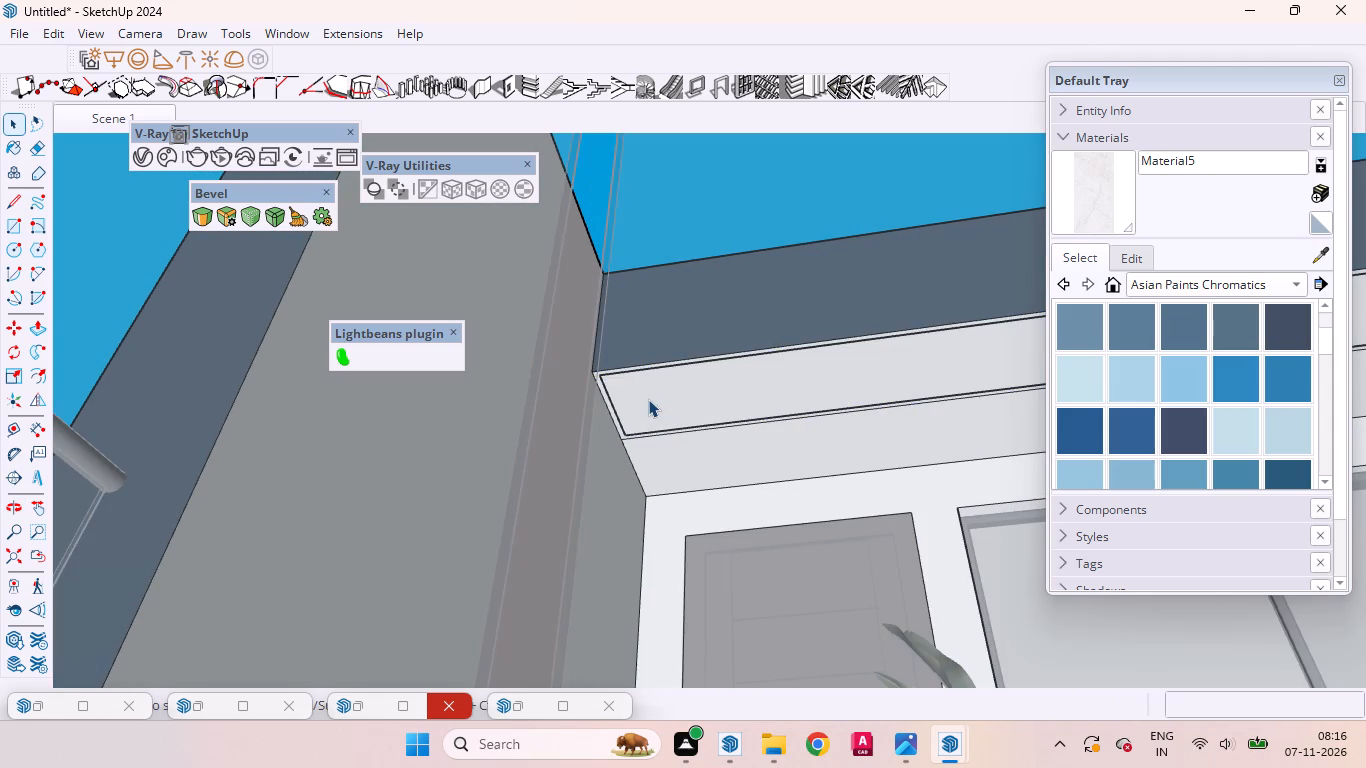
# Undo the earlier erasure to restore the straight offset line between the rounded corner and the slatted wall.
pyautogui.click(714, 400)
pyautogui.moveTo(750, 421); pyautogui.dragTo(766, 641, button='middle')
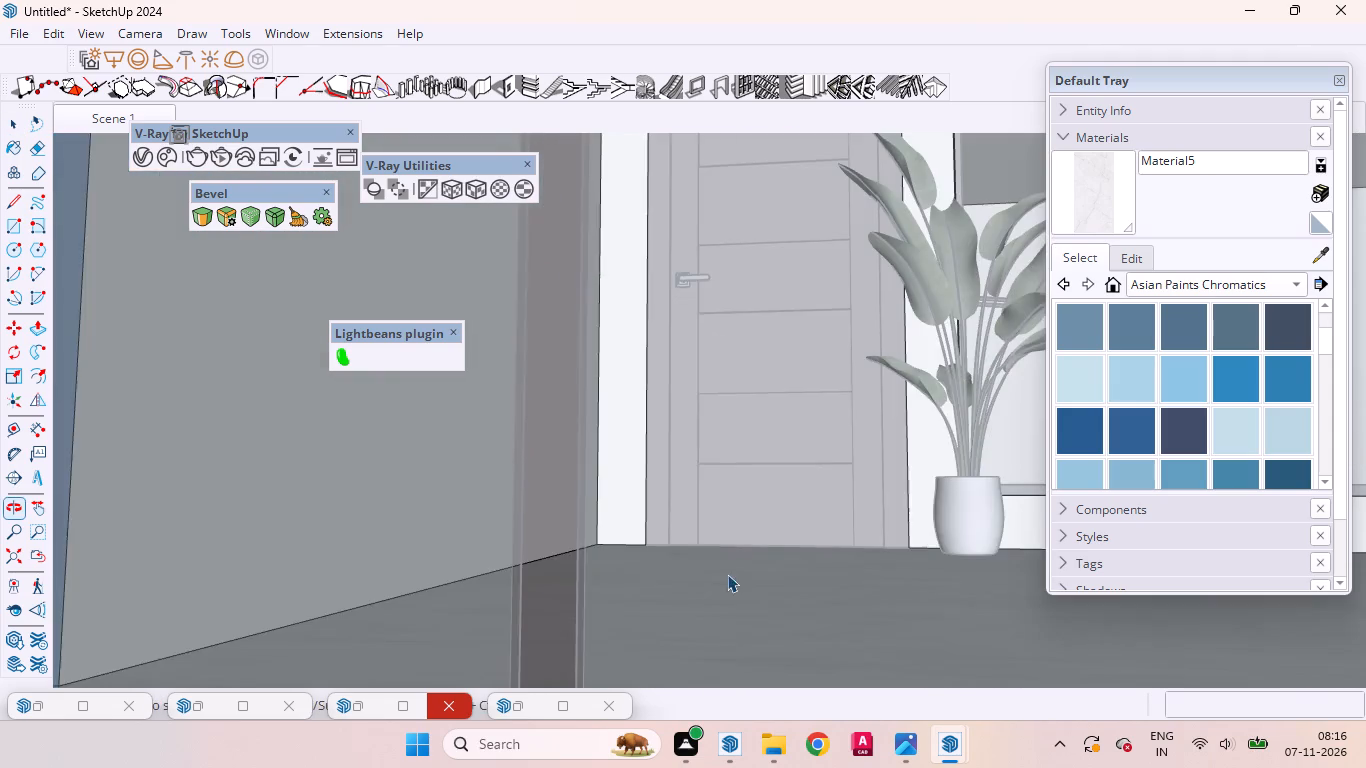
pyautogui.scroll(-12, 709, 477)
pyautogui.scroll(1, 725, 485)
pyautogui.scroll(-10, 727, 489)
pyautogui.scroll(5, 676, 528)
pyautogui.scroll(-7, 675, 528)
pyautogui.scroll(1, 645, 510)
pyautogui.scroll(-1, 645, 510)
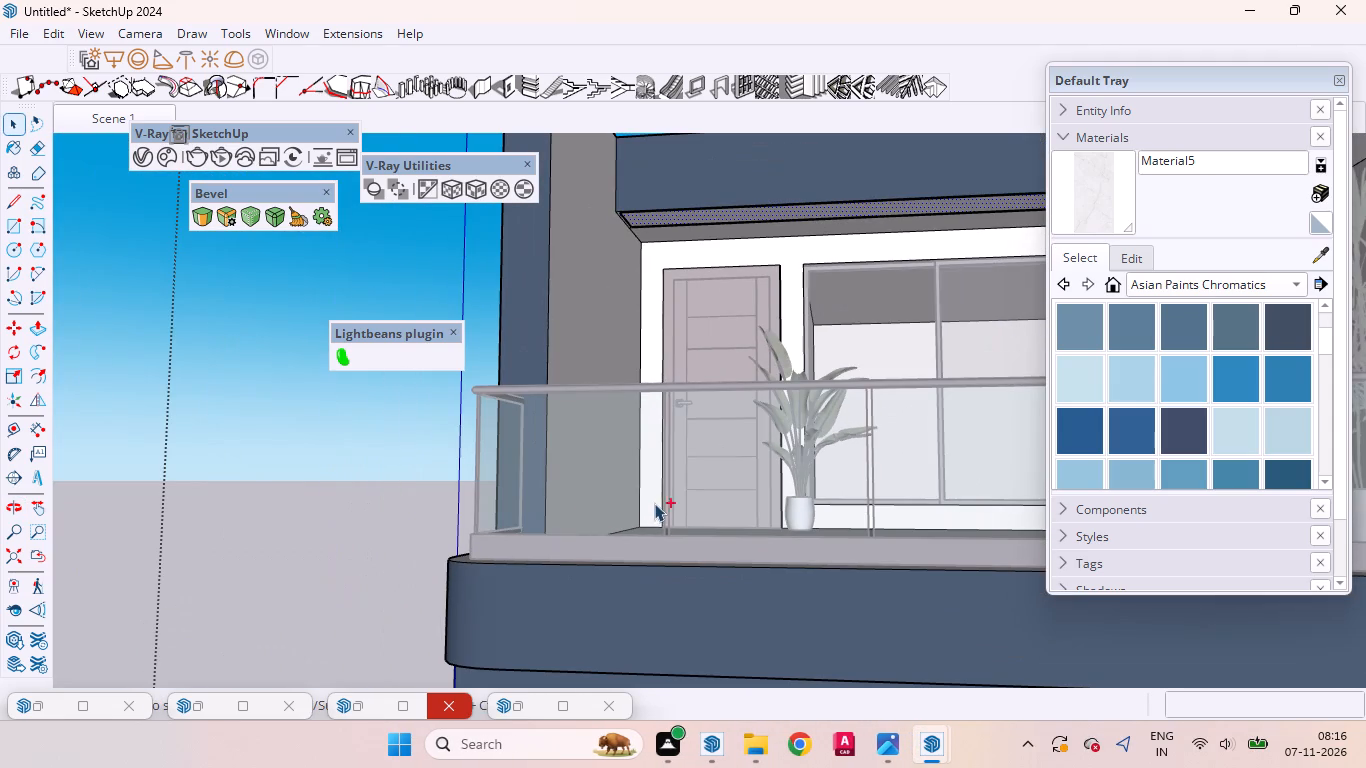
pyautogui.hotkey('ctrl', 'z')
pyautogui.scroll(-19, 731, 530)
pyautogui.scroll(6, 774, 384)
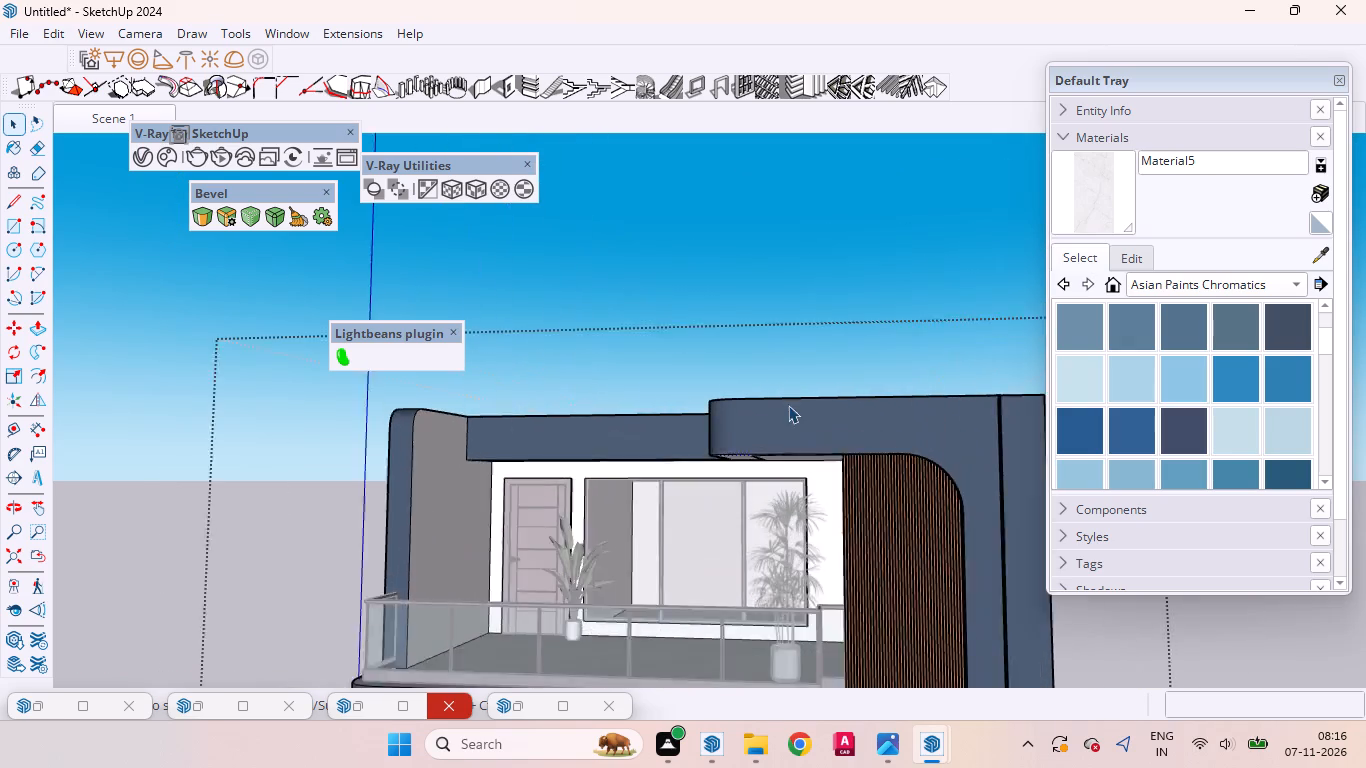
pyautogui.scroll(4, 788, 405)
pyautogui.moveTo(773, 465); pyautogui.dragTo(812, 300, button='middle')
pyautogui.scroll(10, 788, 318)
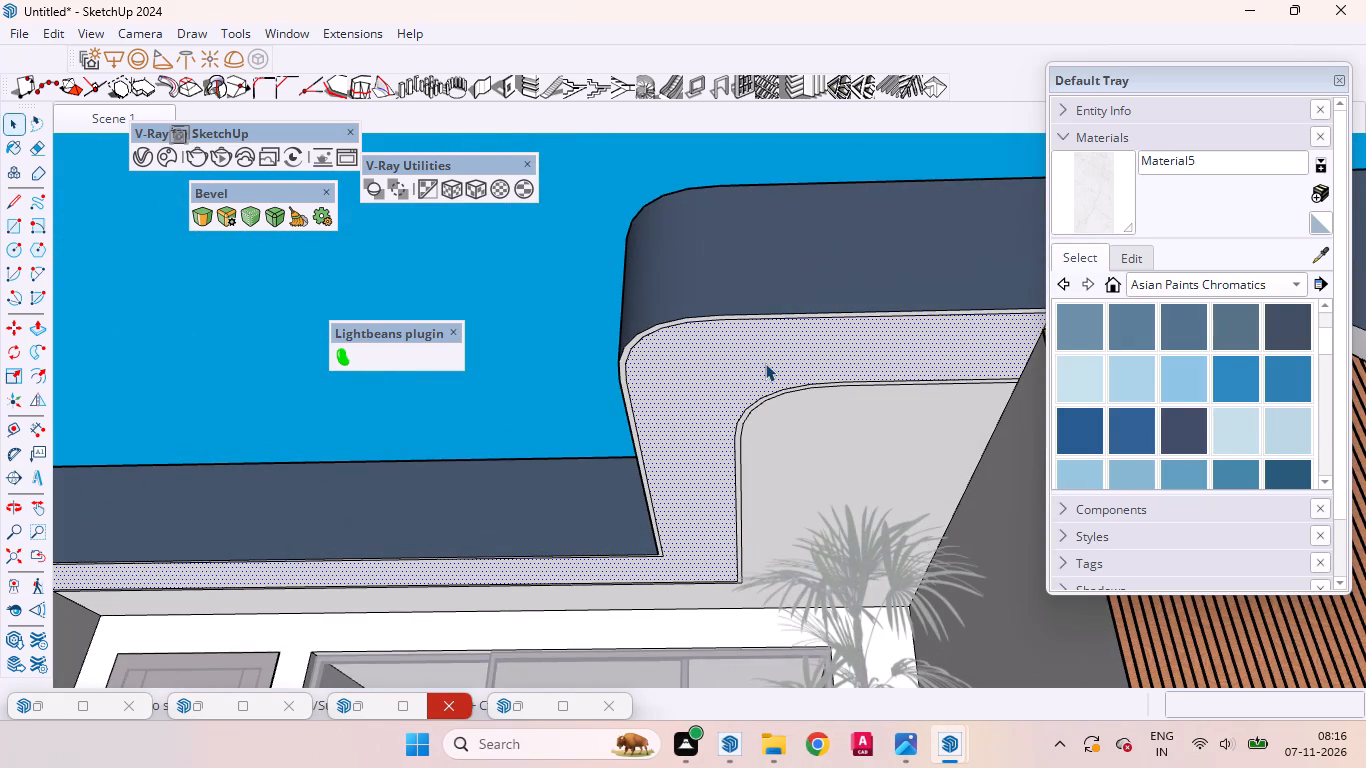
# Move the offset outline's end line about 15/16" toward the side wall at the balcony ceiling's far end.
pyautogui.scroll(-4, 767, 349)
pyautogui.scroll(-1, 850, 362)
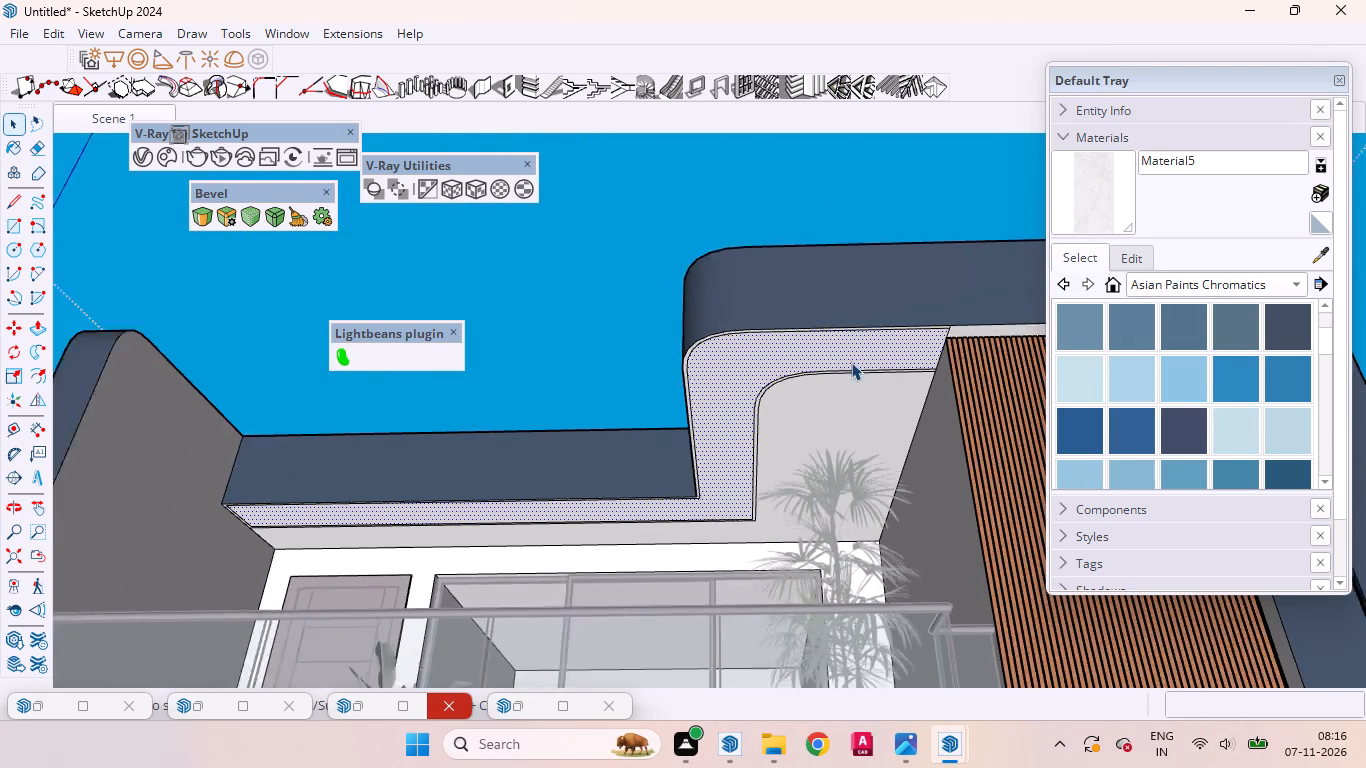
pyautogui.scroll(-3, 851, 362)
pyautogui.scroll(7, 544, 454)
pyautogui.scroll(-1, 410, 496)
pyautogui.scroll(3, 410, 496)
pyautogui.moveTo(409, 514); pyautogui.dragTo(474, 482, button='middle')
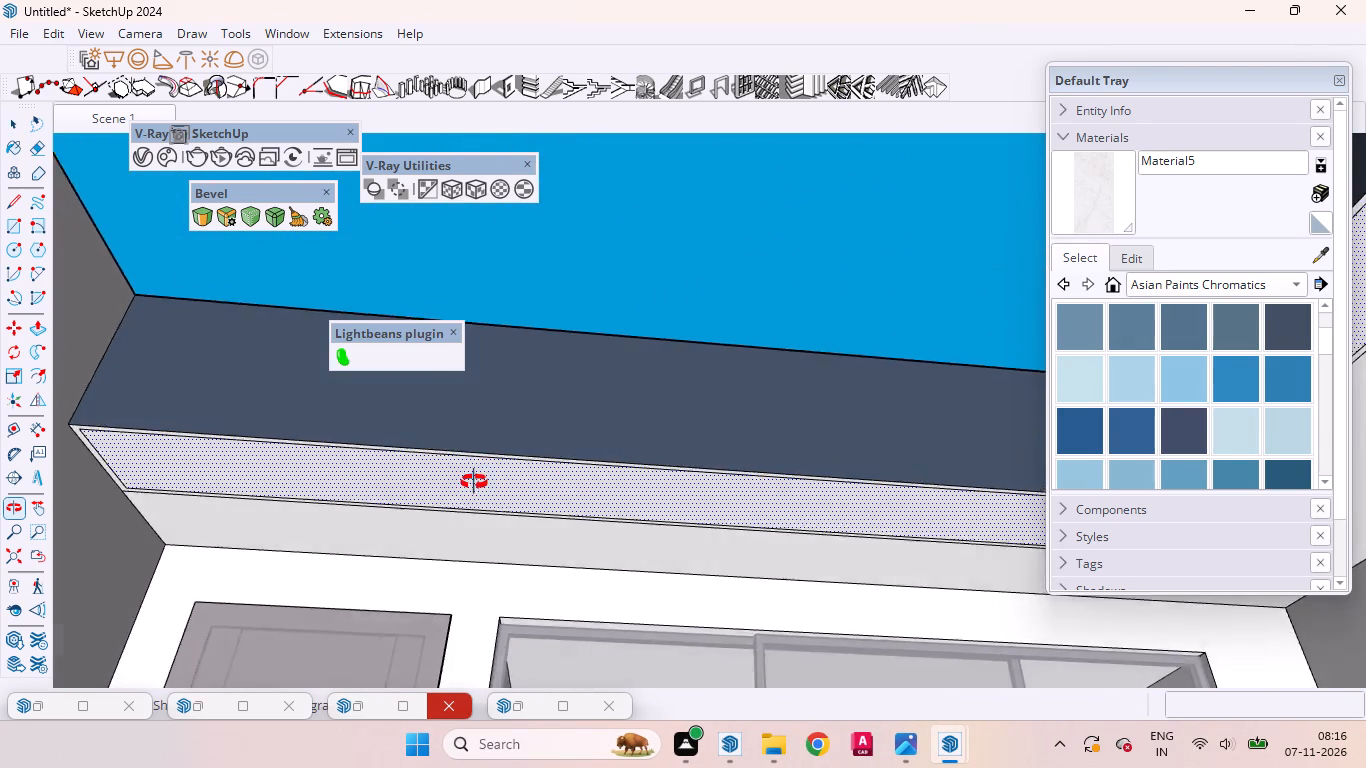
pyautogui.moveTo(474, 482); pyautogui.dragTo(429, 482, button='middle')
pyautogui.scroll(-4, 577, 478)
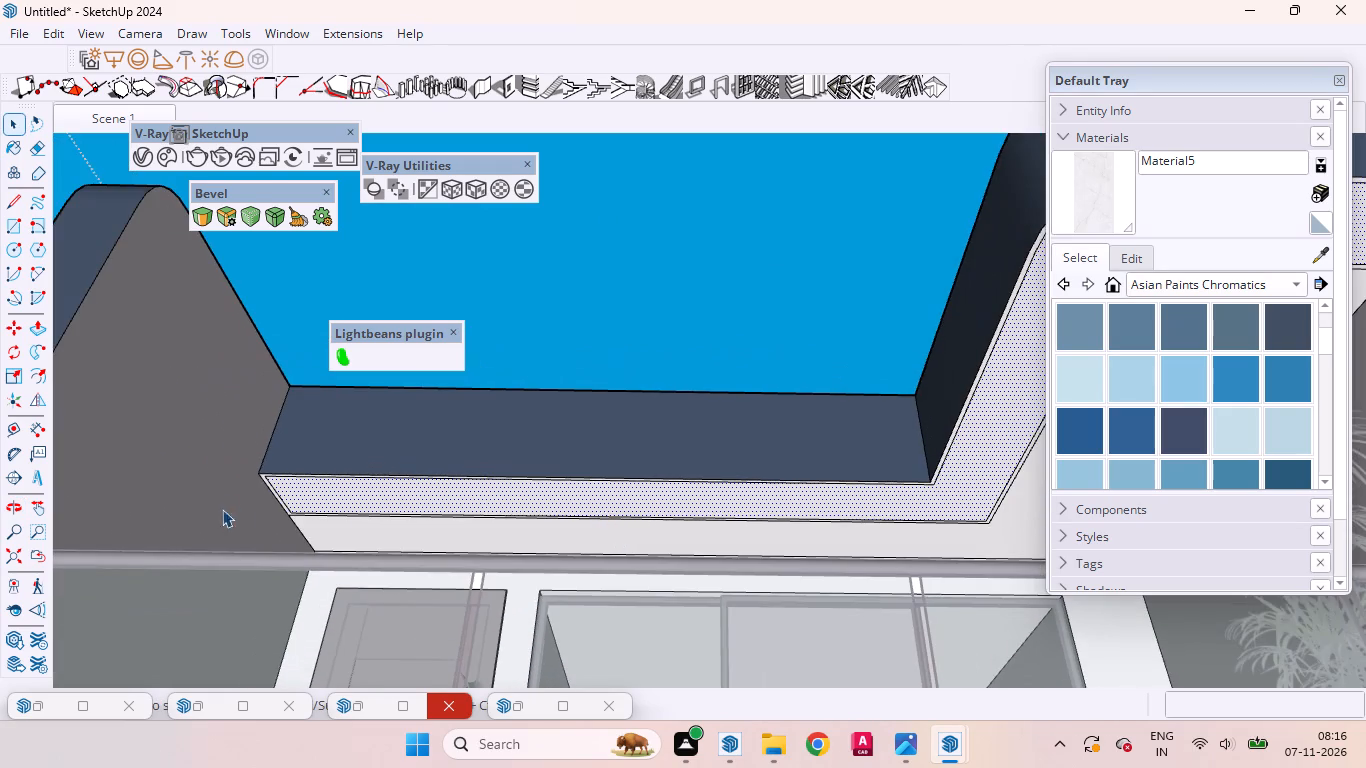
pyautogui.scroll(19, 222, 507)
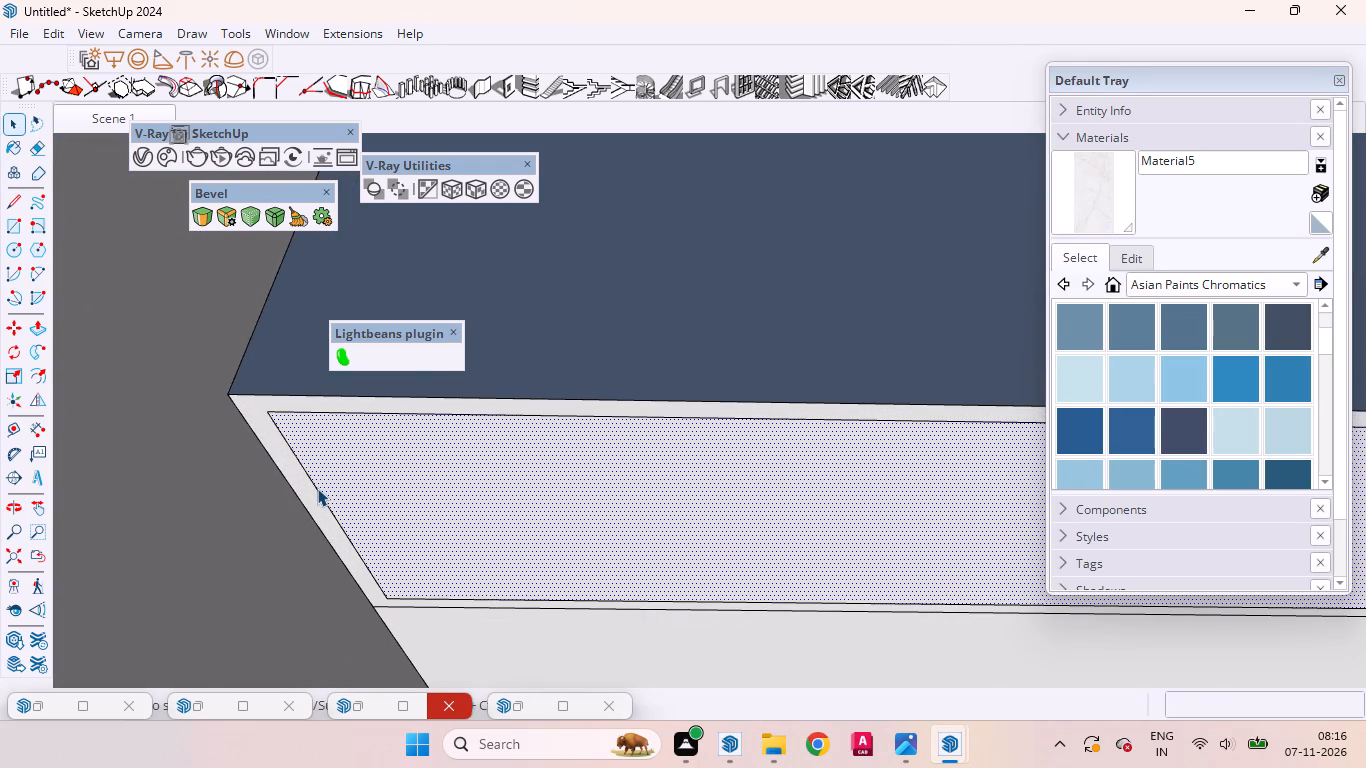
pyautogui.click(314, 488)
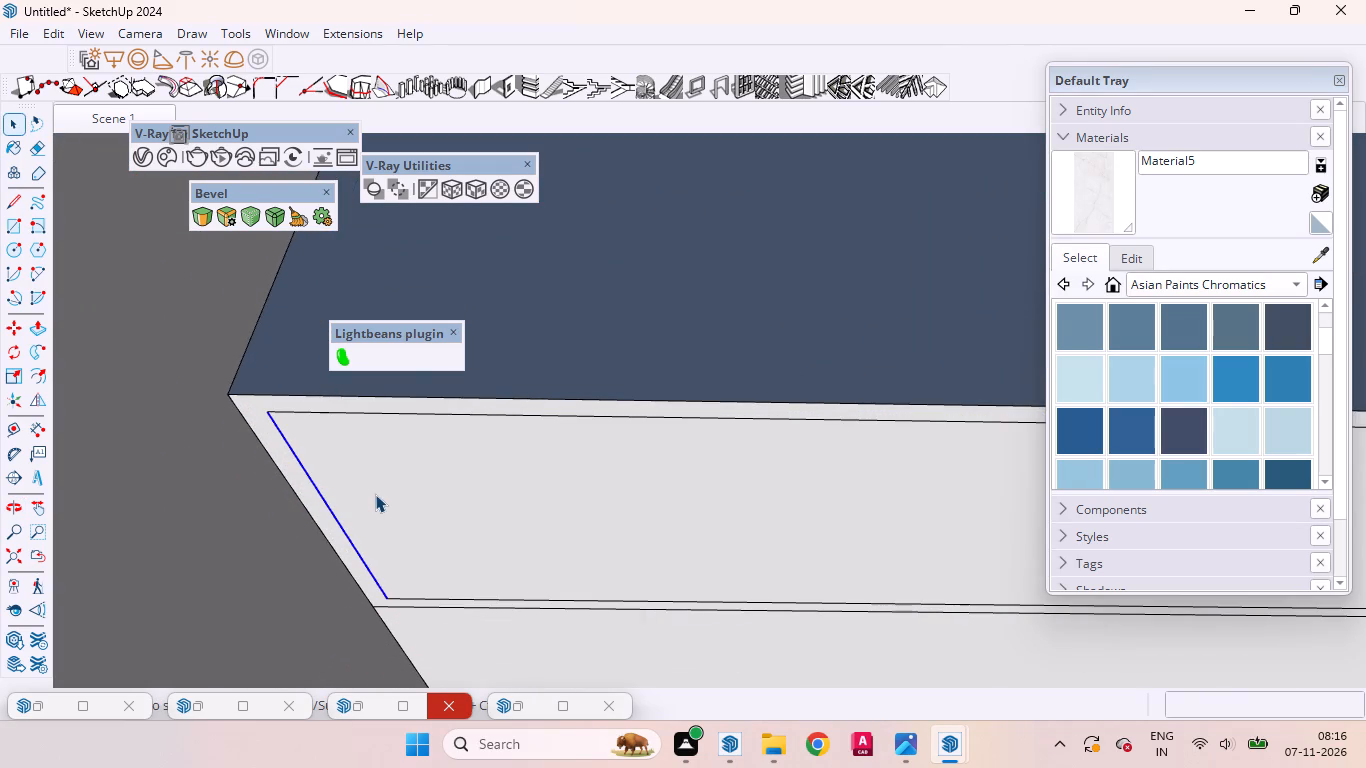
pyautogui.press('m')
pyautogui.click(374, 501)
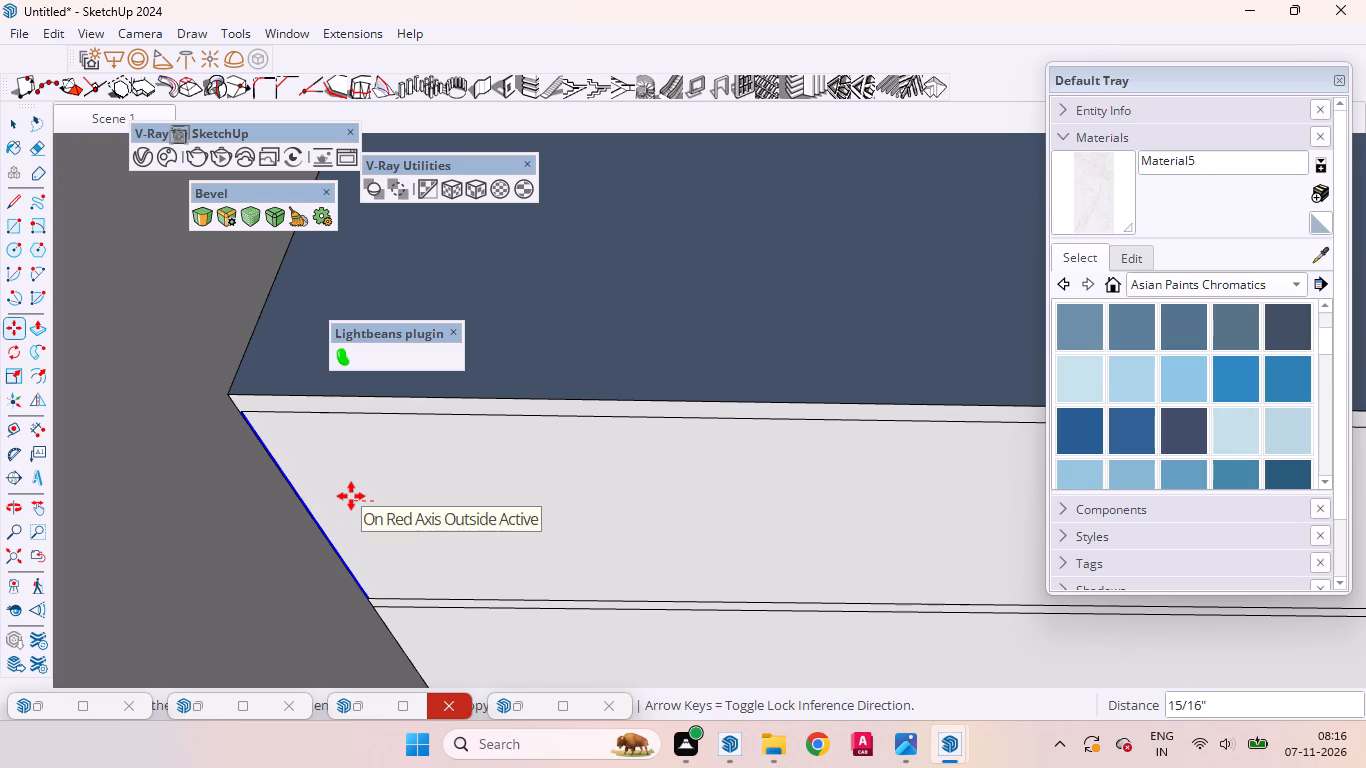
pyautogui.click(351, 496)
pyautogui.press('space')
pyautogui.click(432, 504)
pyautogui.scroll(-20, 360, 501)
pyautogui.scroll(-6, 360, 501)
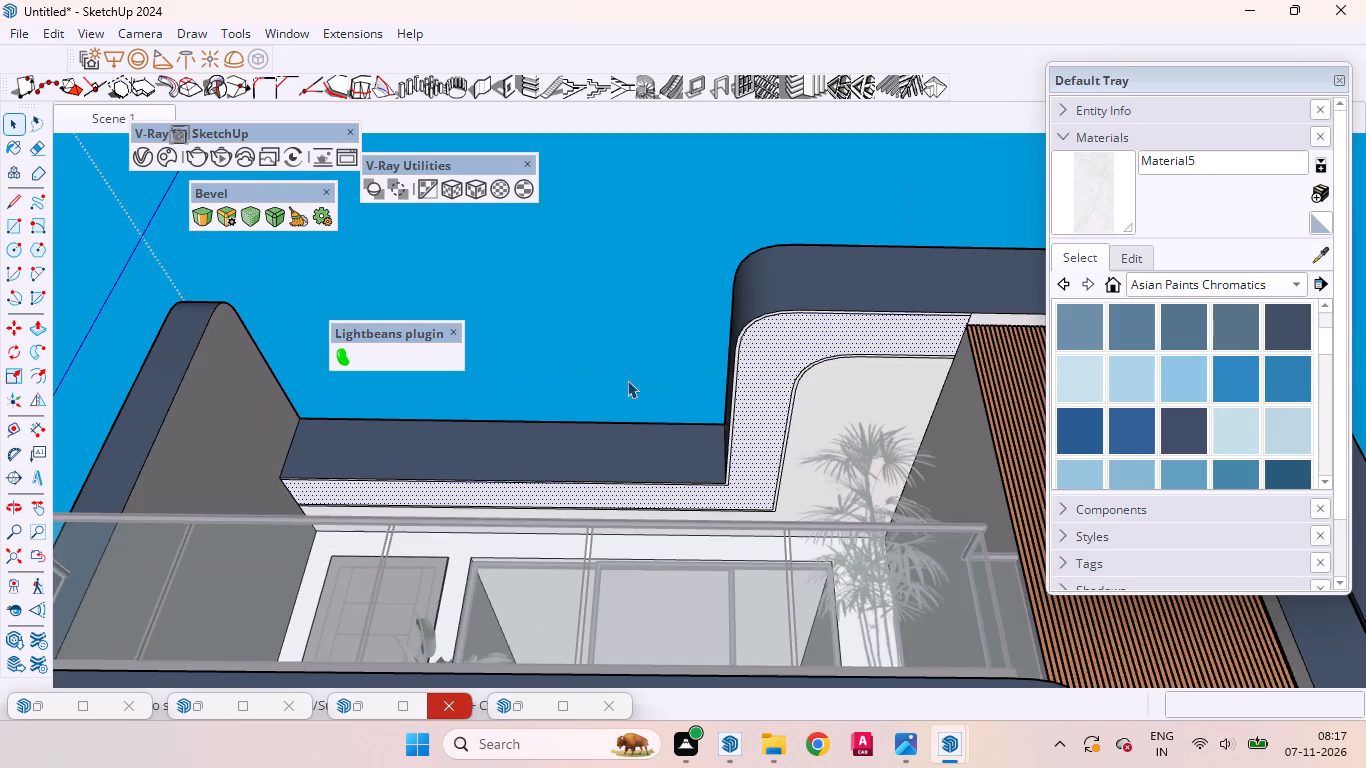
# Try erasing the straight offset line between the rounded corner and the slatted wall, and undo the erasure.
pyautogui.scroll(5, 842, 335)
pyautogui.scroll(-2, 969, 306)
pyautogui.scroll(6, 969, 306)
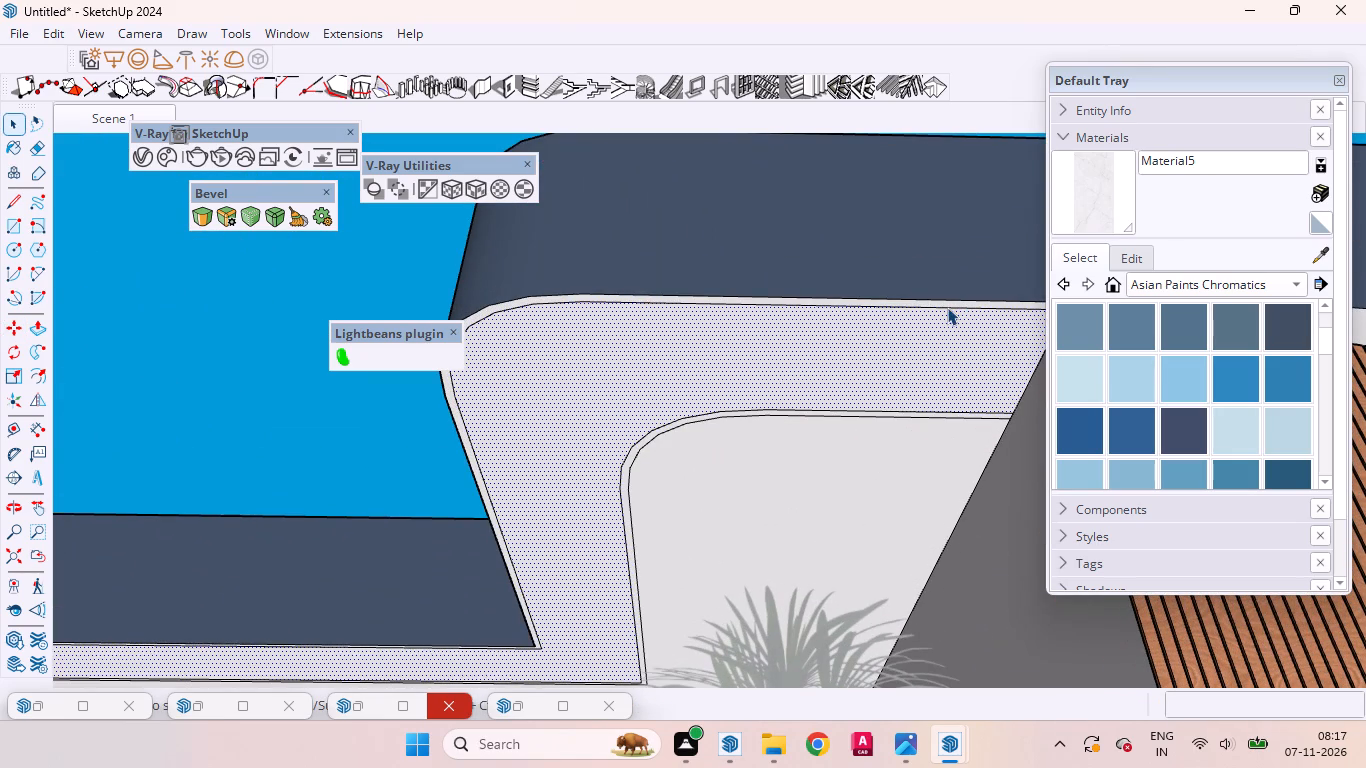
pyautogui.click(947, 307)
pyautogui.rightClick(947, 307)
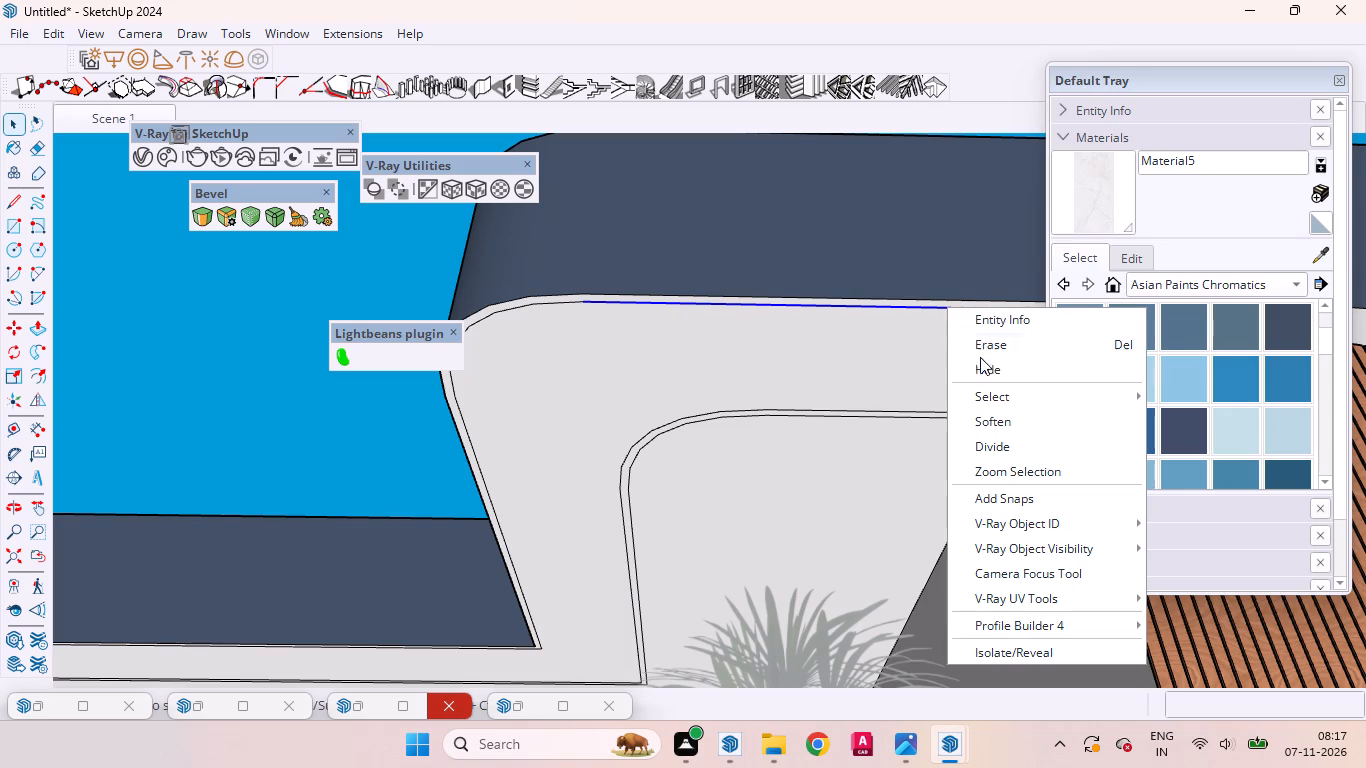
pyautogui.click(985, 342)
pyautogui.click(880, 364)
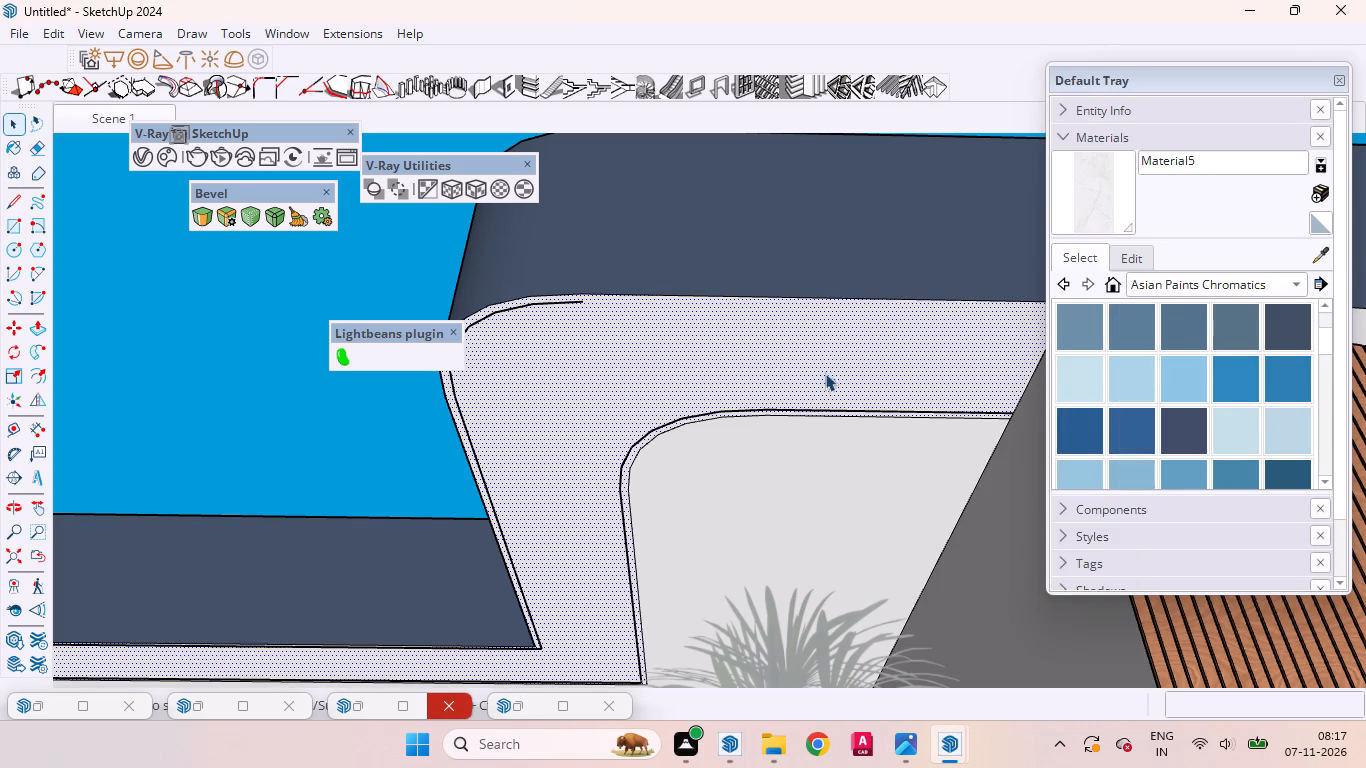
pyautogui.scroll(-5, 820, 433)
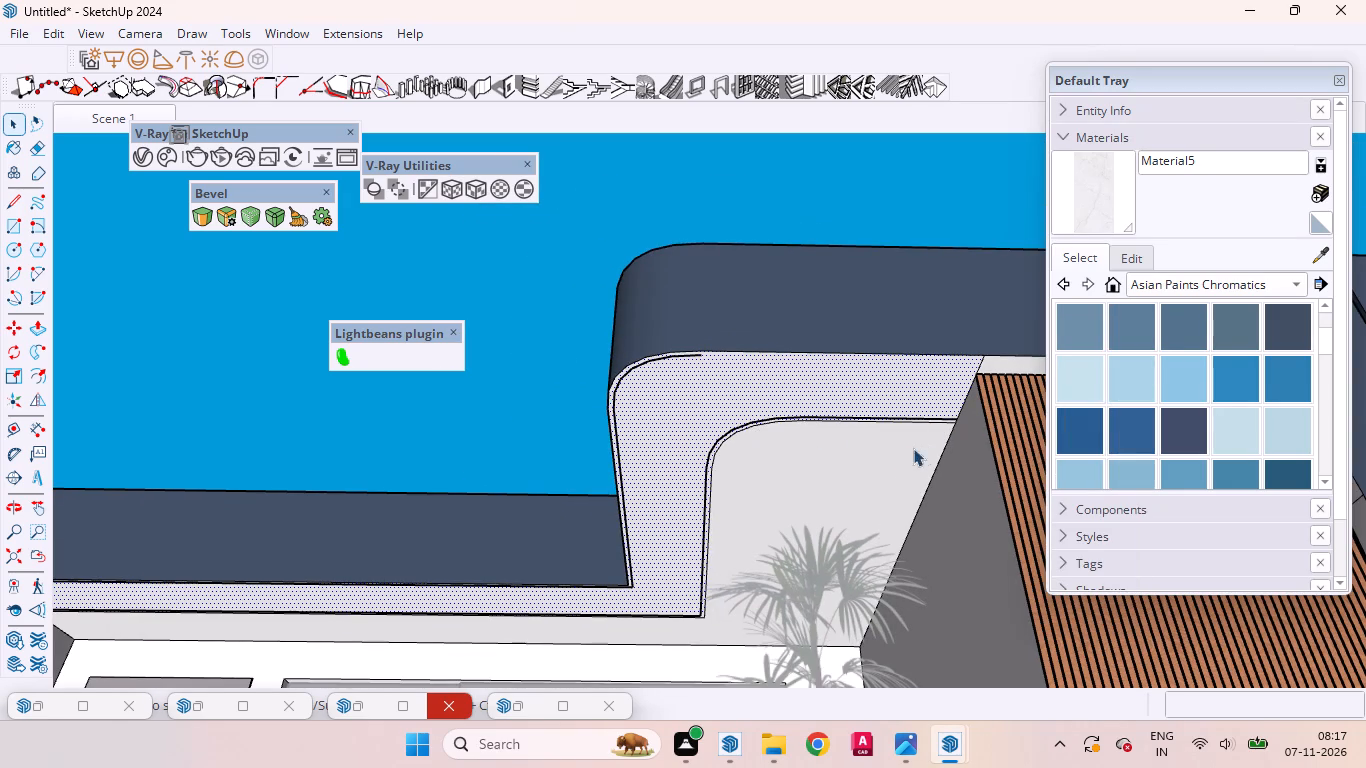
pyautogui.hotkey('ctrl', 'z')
# Select the narrow offset strip with its edges and examine it from the slatted wall around to the side wall end.
pyautogui.scroll(-5, 873, 443)
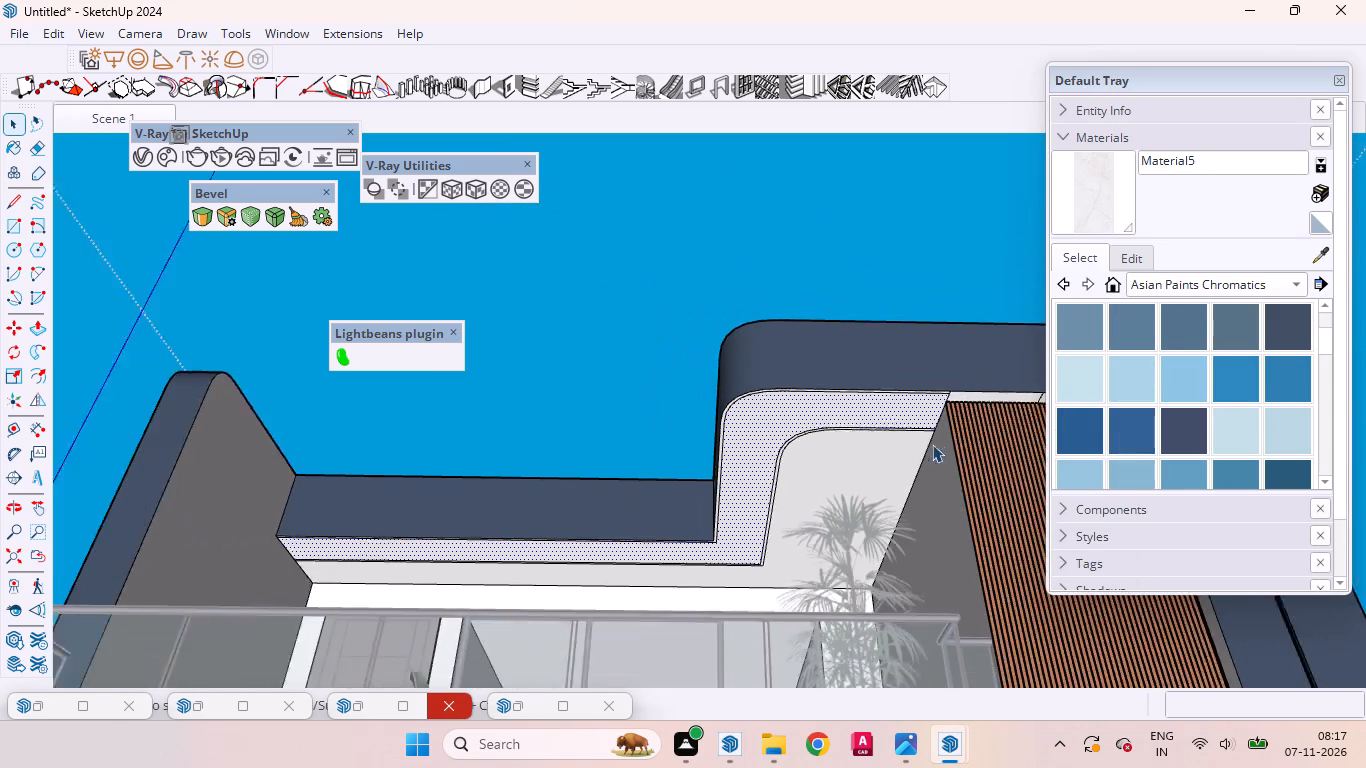
pyautogui.scroll(-1, 932, 444)
pyautogui.scroll(6, 816, 421)
pyautogui.scroll(-1, 816, 421)
pyautogui.scroll(9, 816, 421)
pyautogui.click(804, 450)
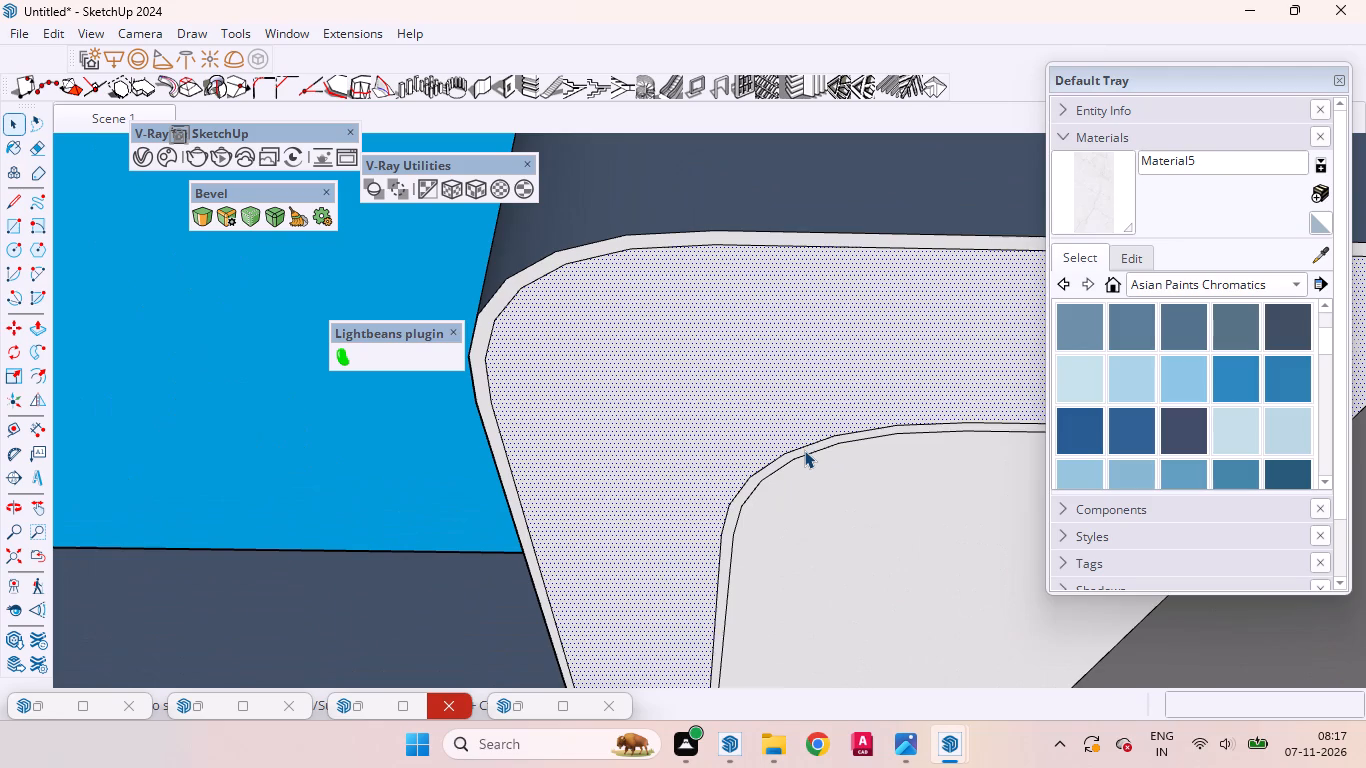
pyautogui.click(793, 455)
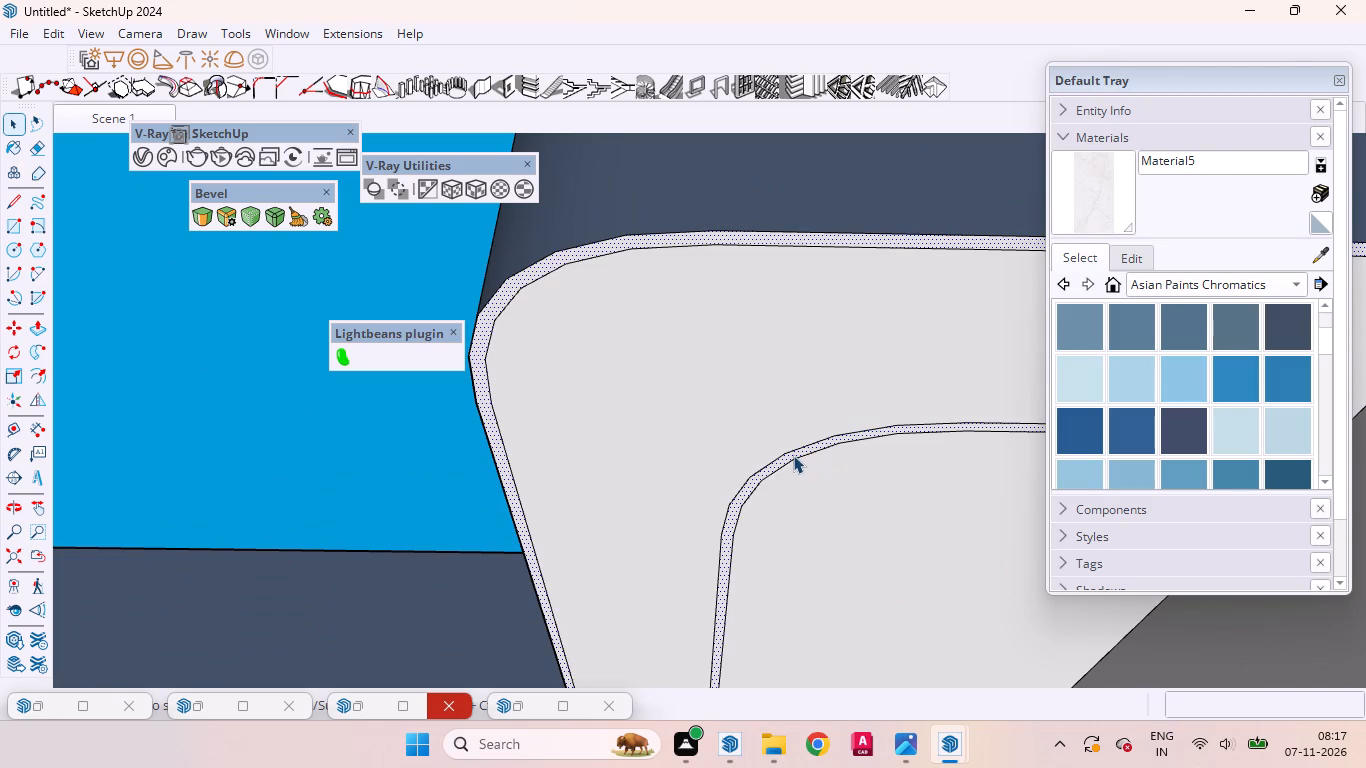
pyautogui.doubleClick(793, 455)
pyautogui.scroll(-13, 784, 325)
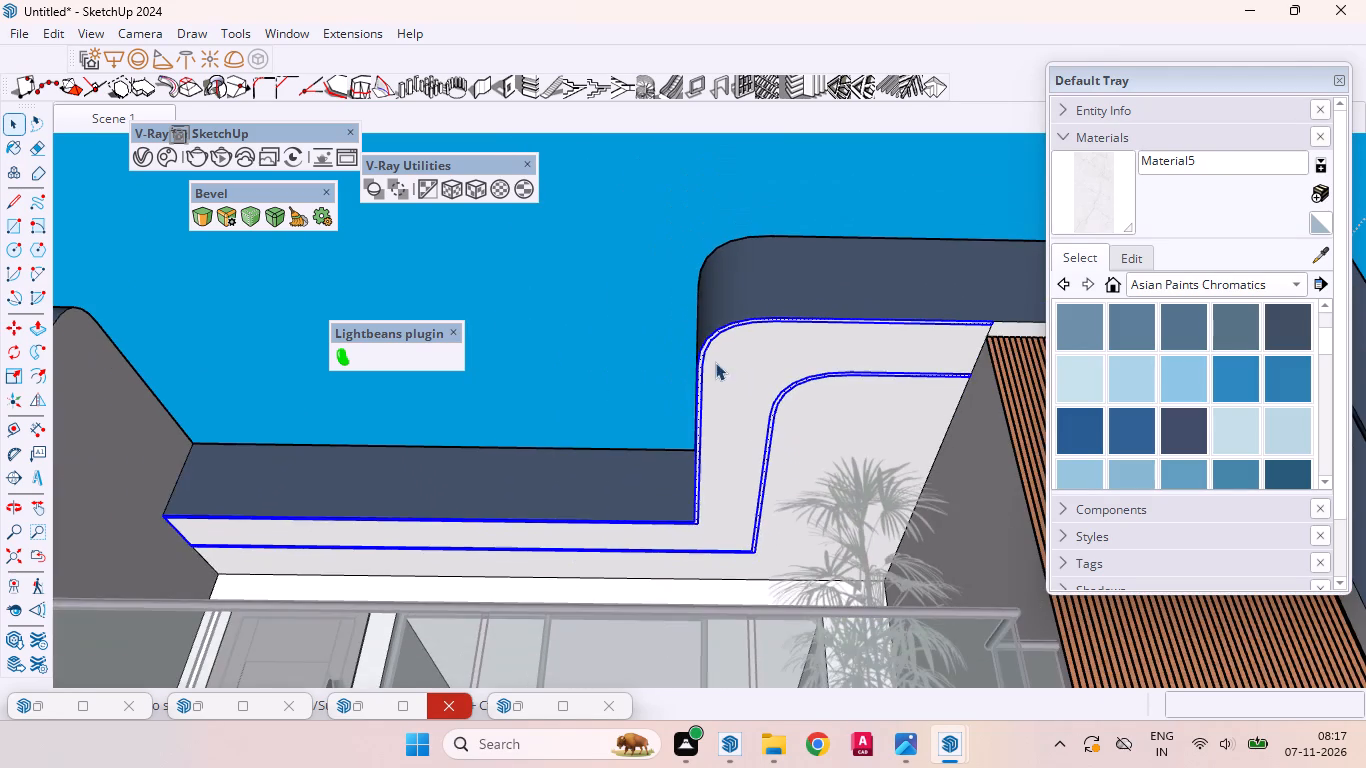
pyautogui.scroll(12, 987, 320)
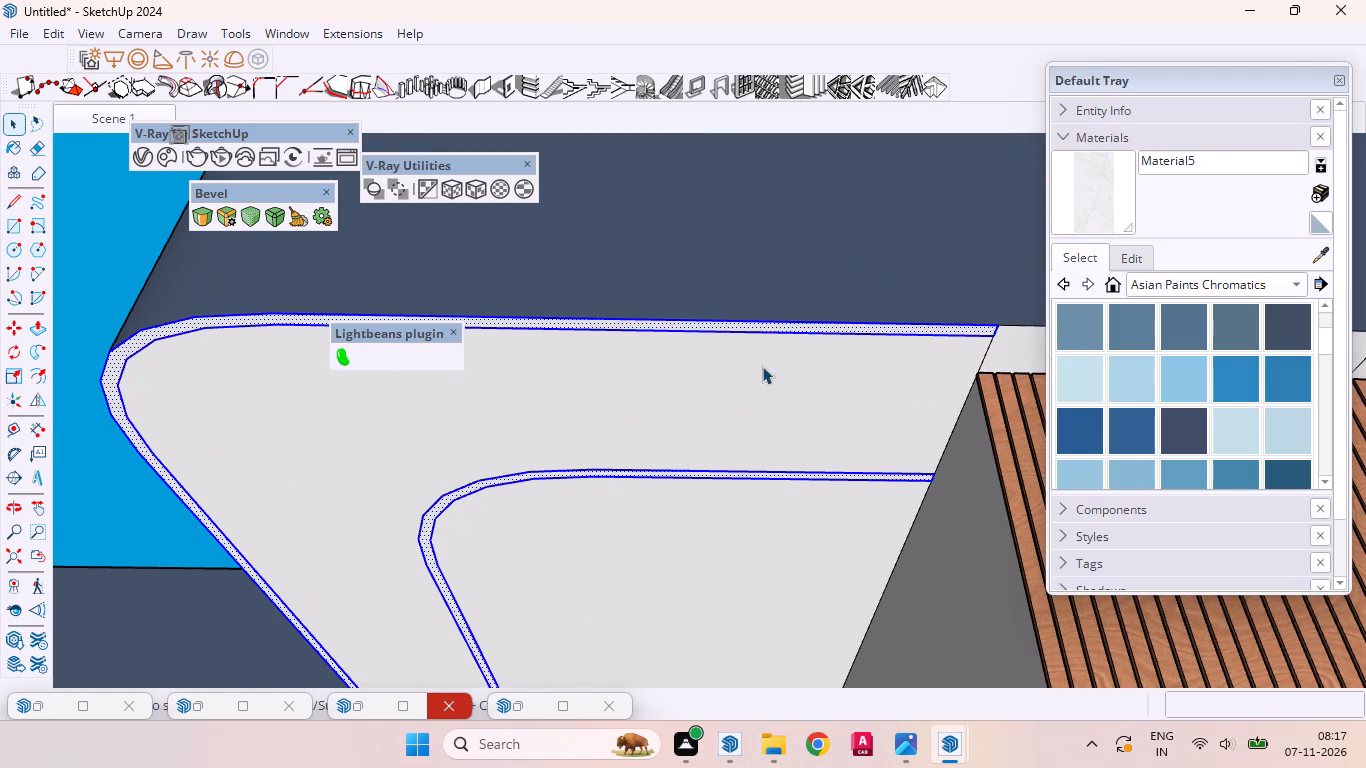
pyautogui.scroll(9, 1003, 346)
pyautogui.scroll(-9, 917, 372)
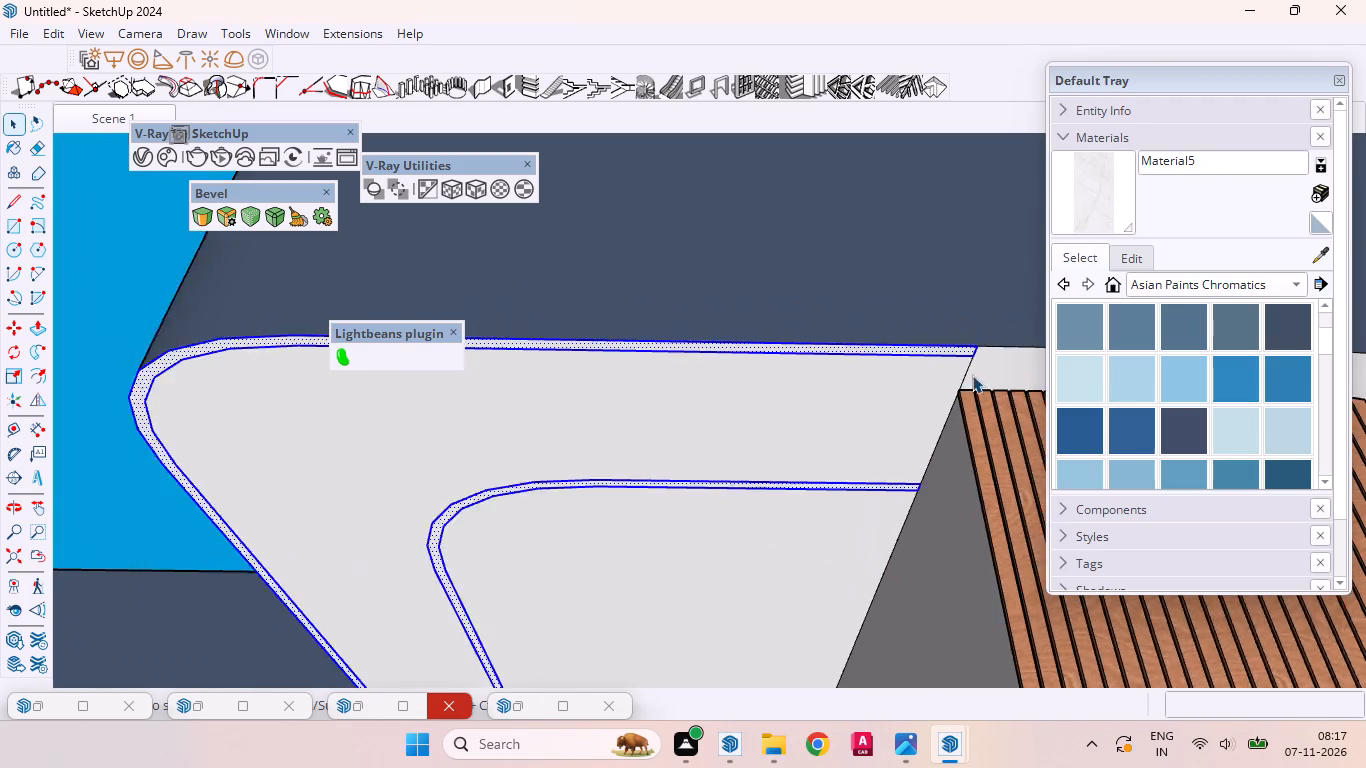
pyautogui.scroll(-16, 972, 375)
pyautogui.scroll(-5, 974, 367)
pyautogui.scroll(6, 566, 436)
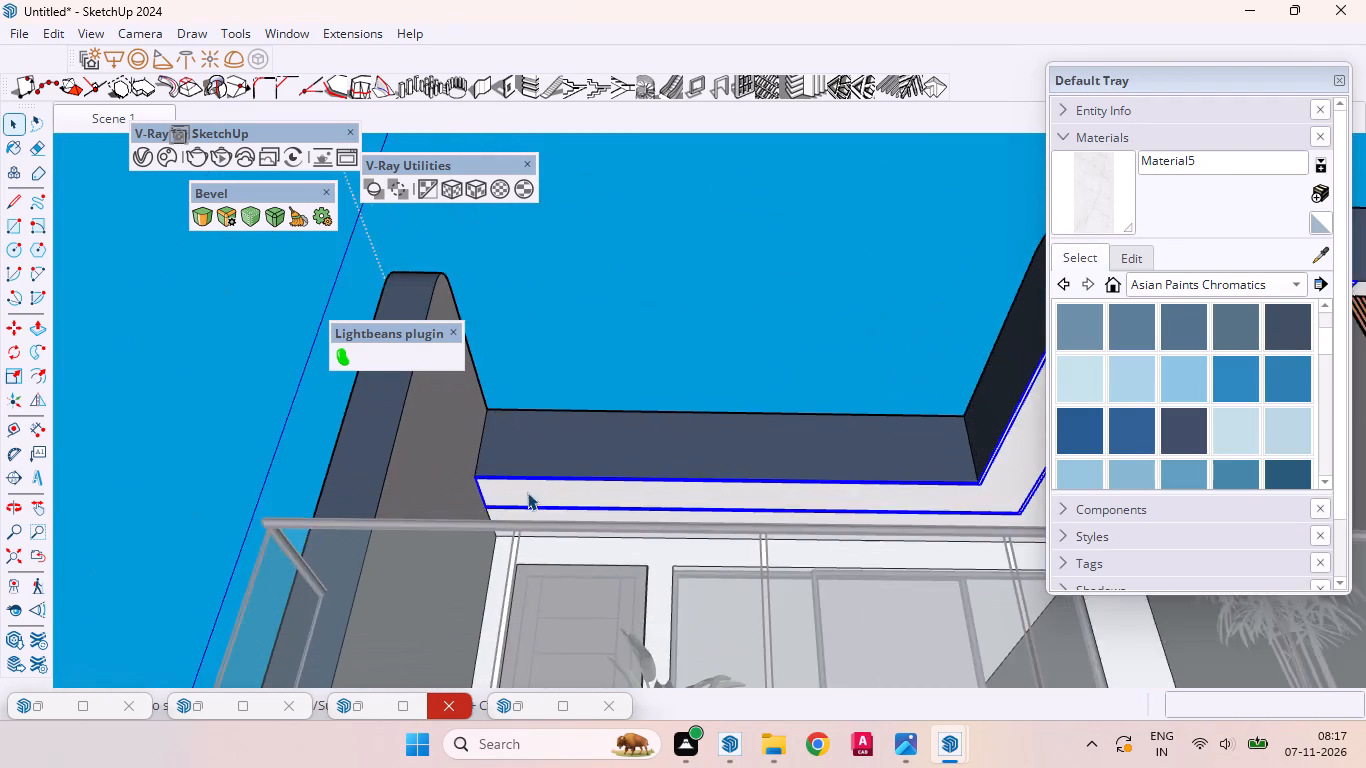
# Move the offset outline's end line another 1/16" along the red axis onto the side wall edge.
pyautogui.scroll(20, 527, 492)
pyautogui.scroll(7, 527, 492)
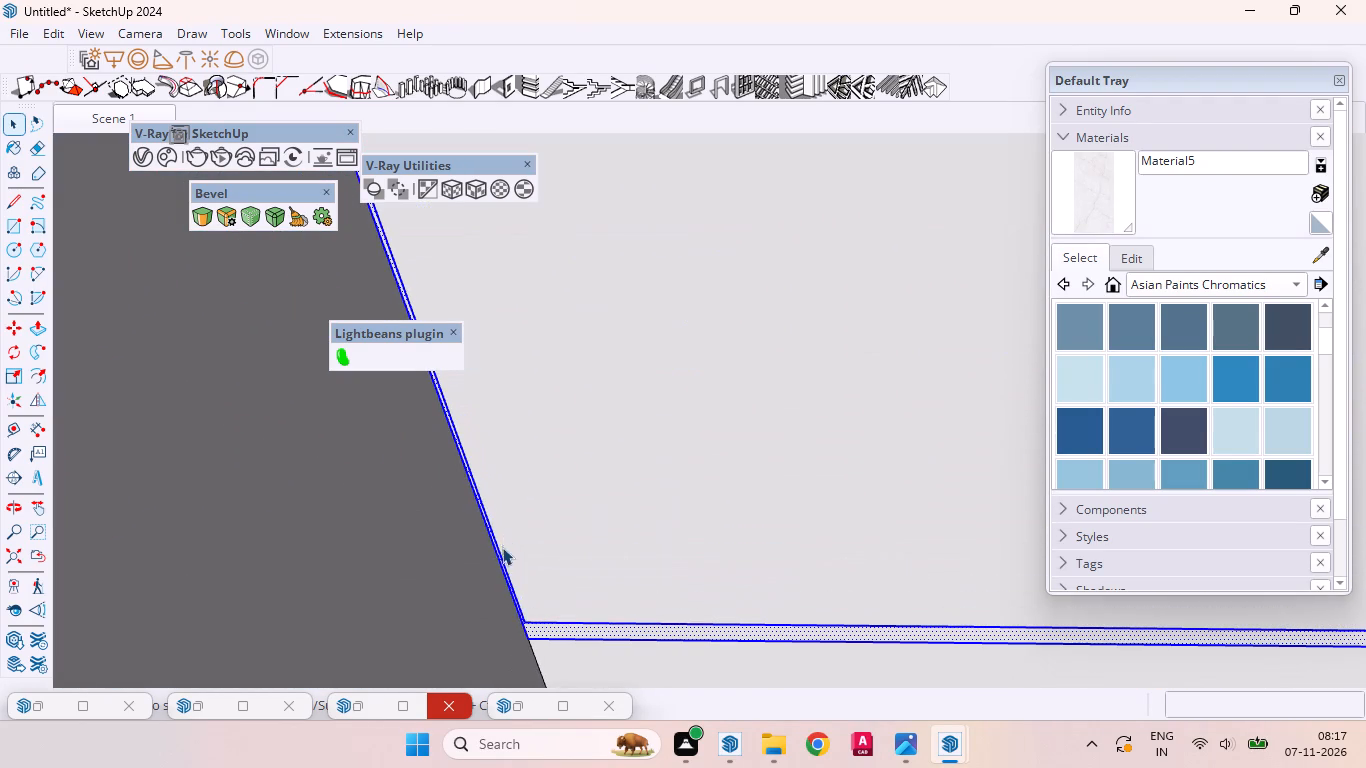
pyautogui.scroll(3, 499, 553)
pyautogui.scroll(-1, 499, 553)
pyautogui.scroll(7, 499, 553)
pyautogui.scroll(-3, 535, 610)
pyautogui.scroll(3, 535, 610)
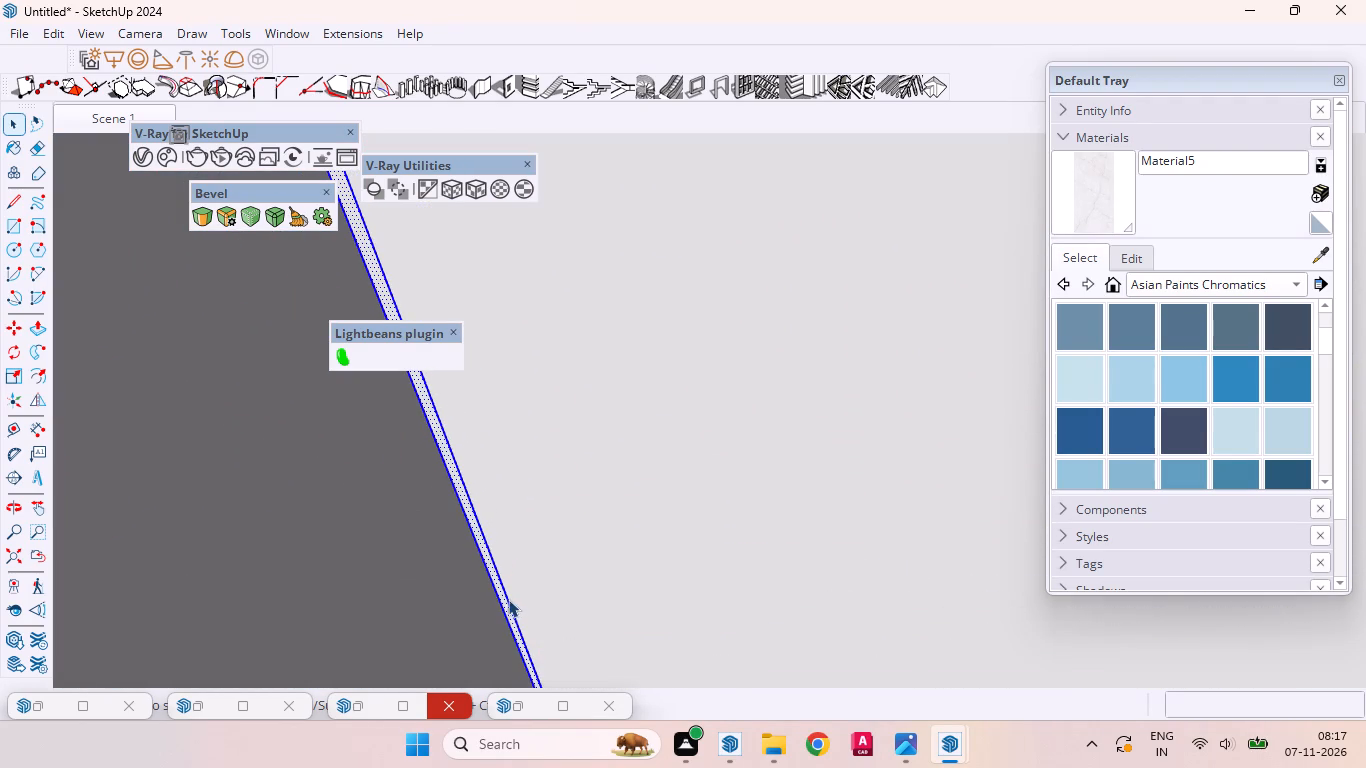
pyautogui.click(505, 595)
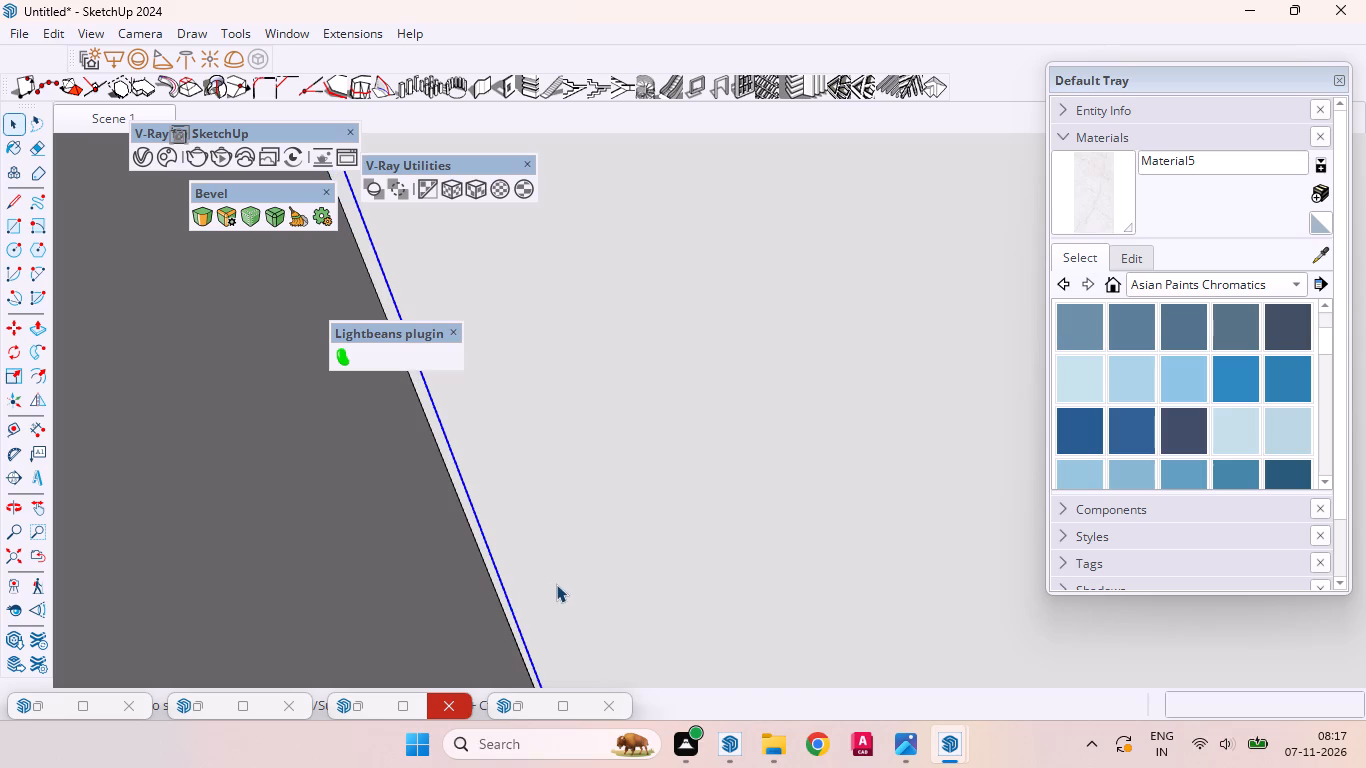
pyautogui.press('m')
pyautogui.click(556, 584)
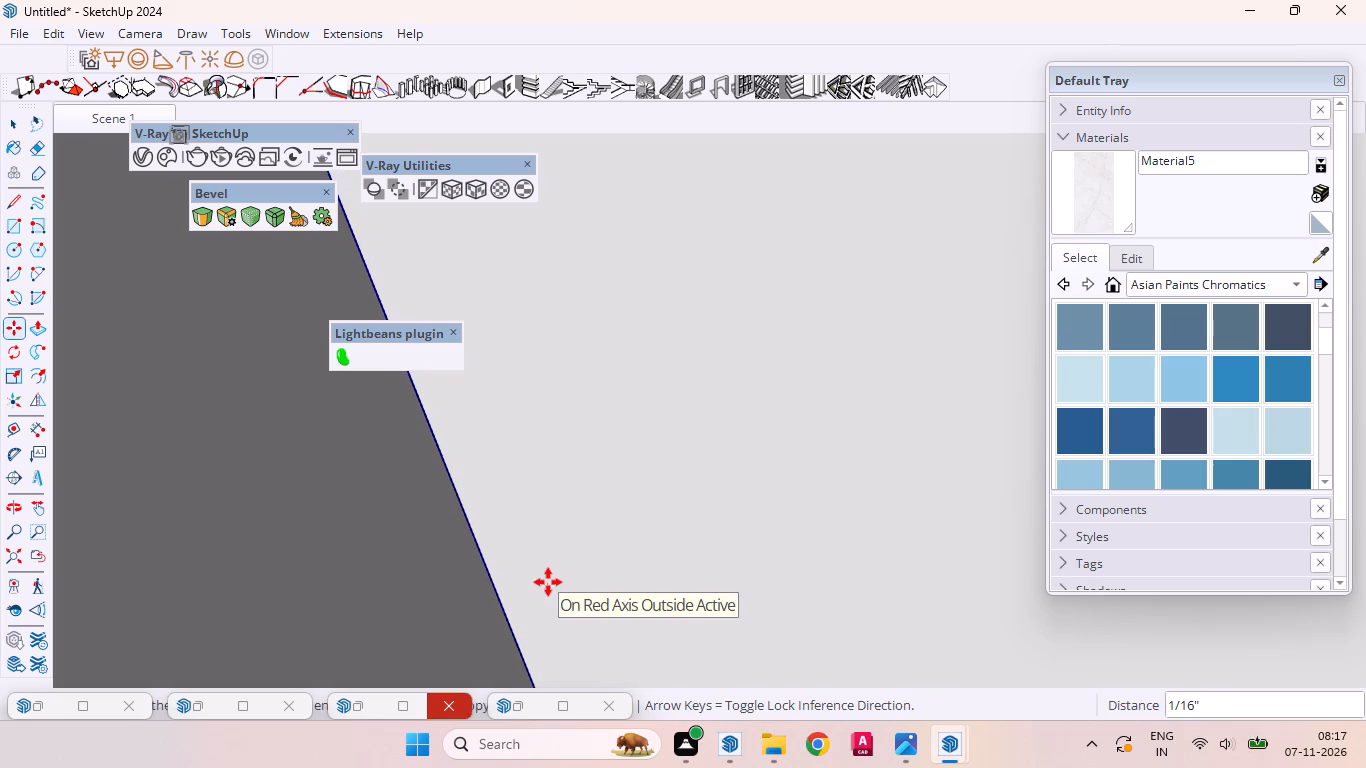
pyautogui.click(548, 582)
pyautogui.press('space')
pyautogui.scroll(-3, 621, 533)
pyautogui.scroll(3, 620, 529)
pyautogui.scroll(-8, 619, 524)
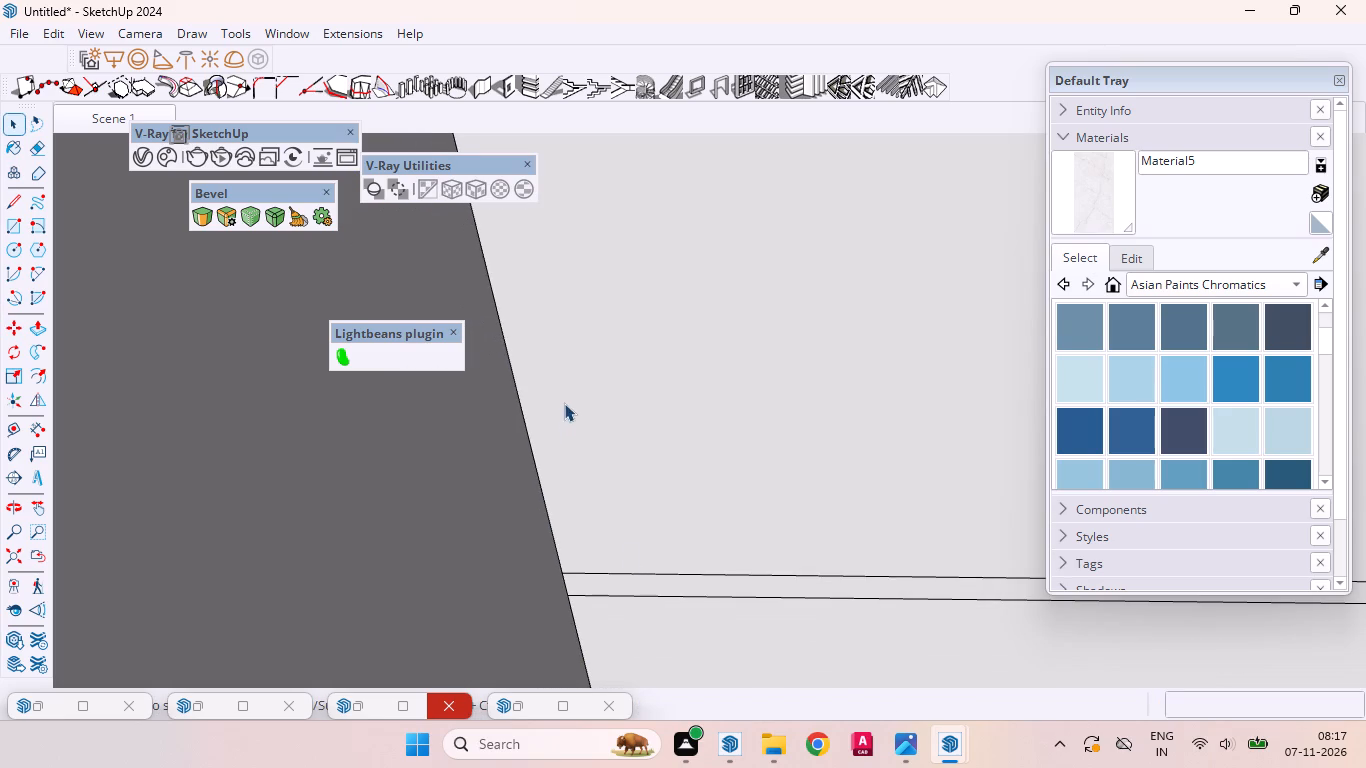
# Select the narrow inner strip at the side wall and examine how far it continues around the balcony ceiling border.
pyautogui.scroll(4, 627, 597)
pyautogui.click(621, 580)
pyautogui.scroll(-20, 489, 587)
pyautogui.scroll(-4, 489, 587)
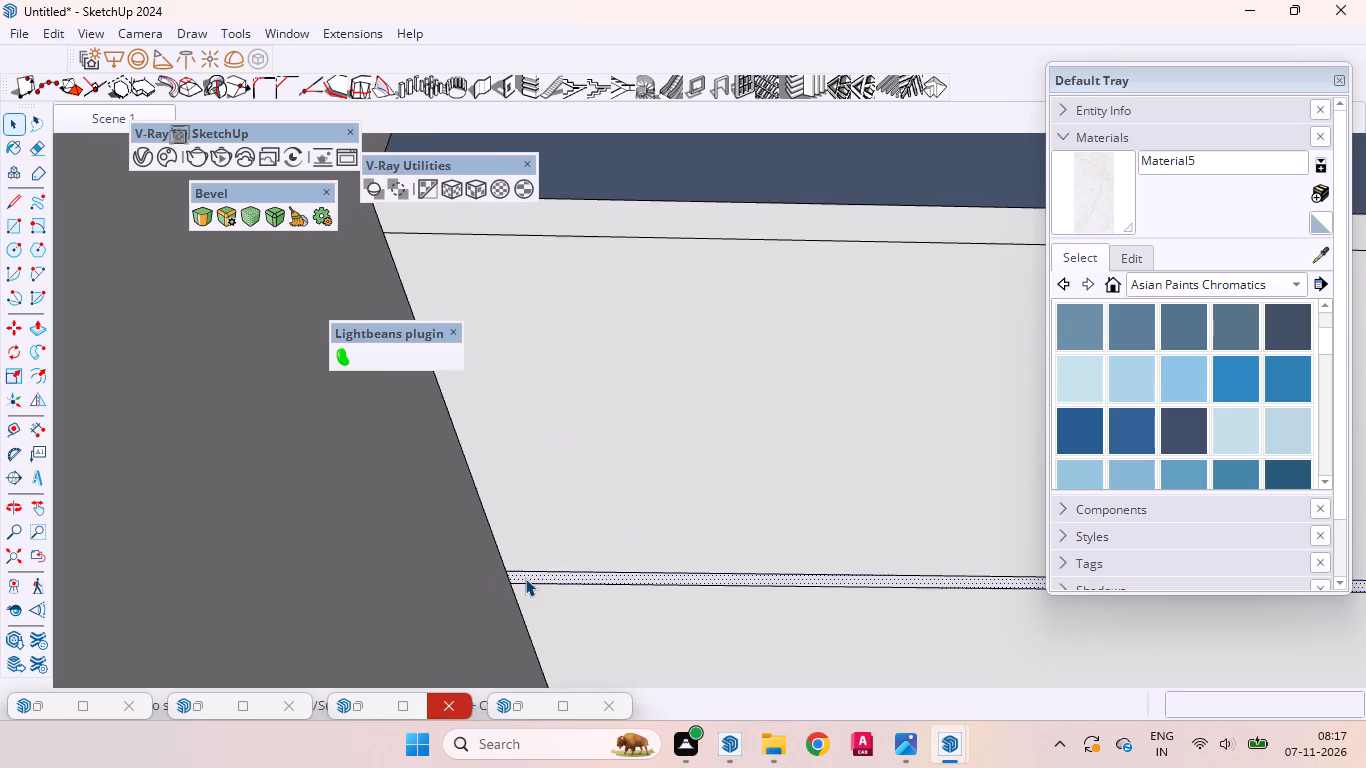
pyautogui.scroll(-9, 525, 578)
pyautogui.scroll(1, 475, 530)
pyautogui.scroll(-16, 474, 530)
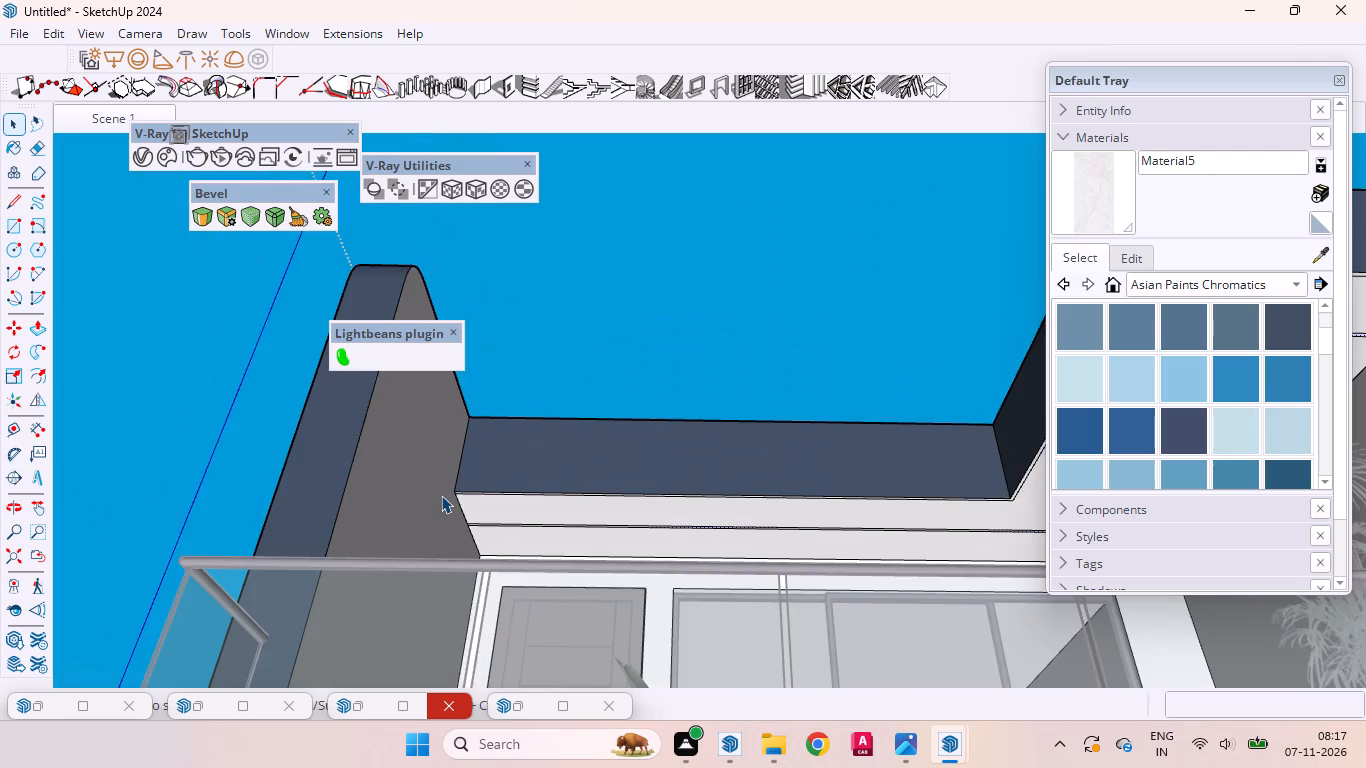
pyautogui.scroll(-6, 436, 493)
# Erase the outer offset line's rounded corner arc and the adjoining straight line running back to the inside corner of the ceiling border.
pyautogui.scroll(10, 885, 397)
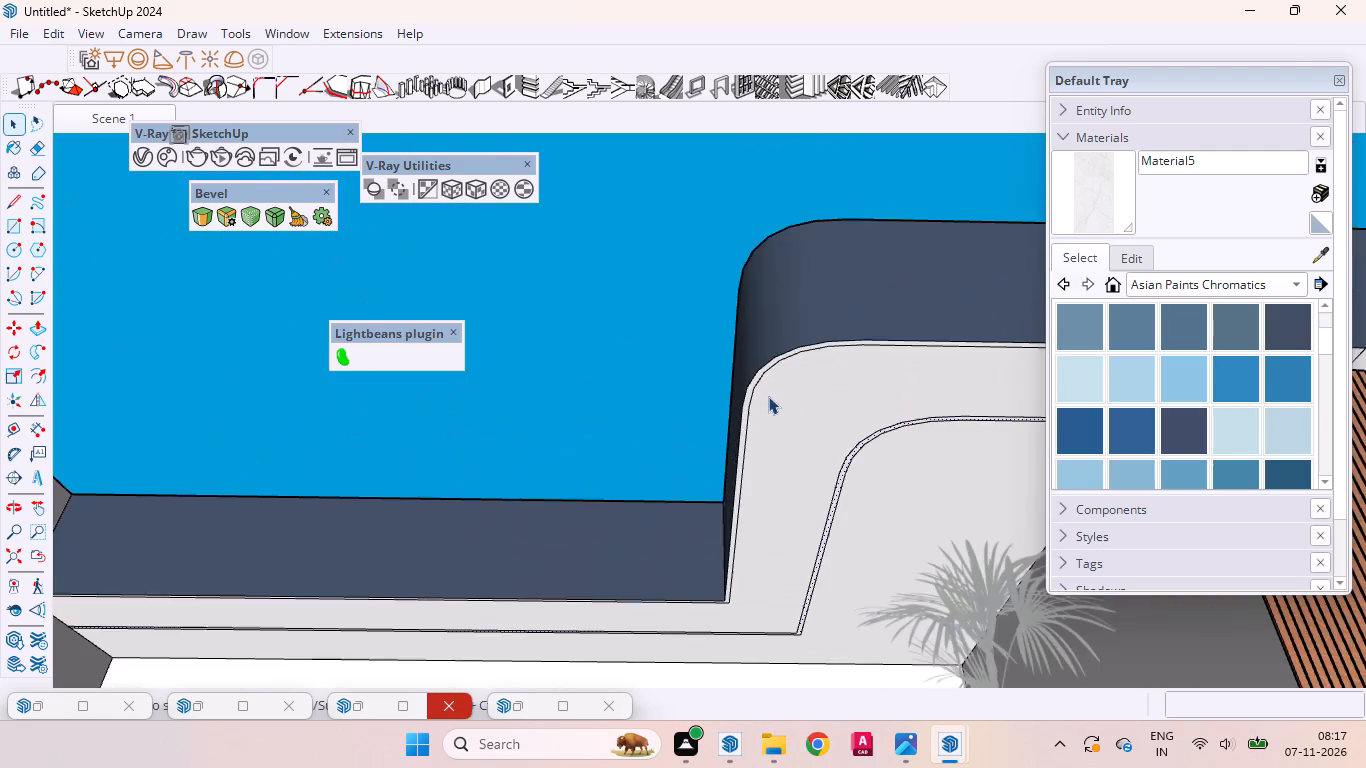
pyautogui.scroll(4, 788, 387)
pyautogui.click(739, 379)
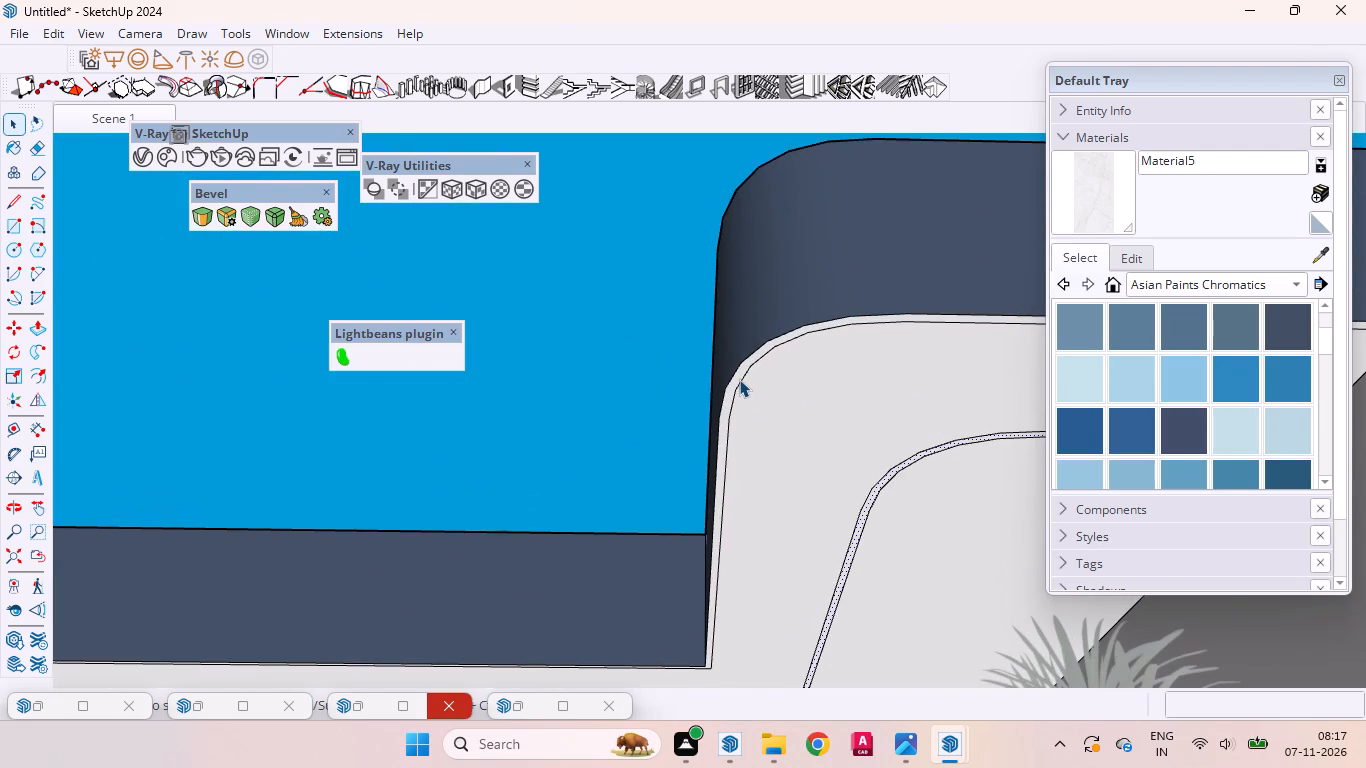
pyautogui.rightClick(739, 379)
pyautogui.click(772, 417)
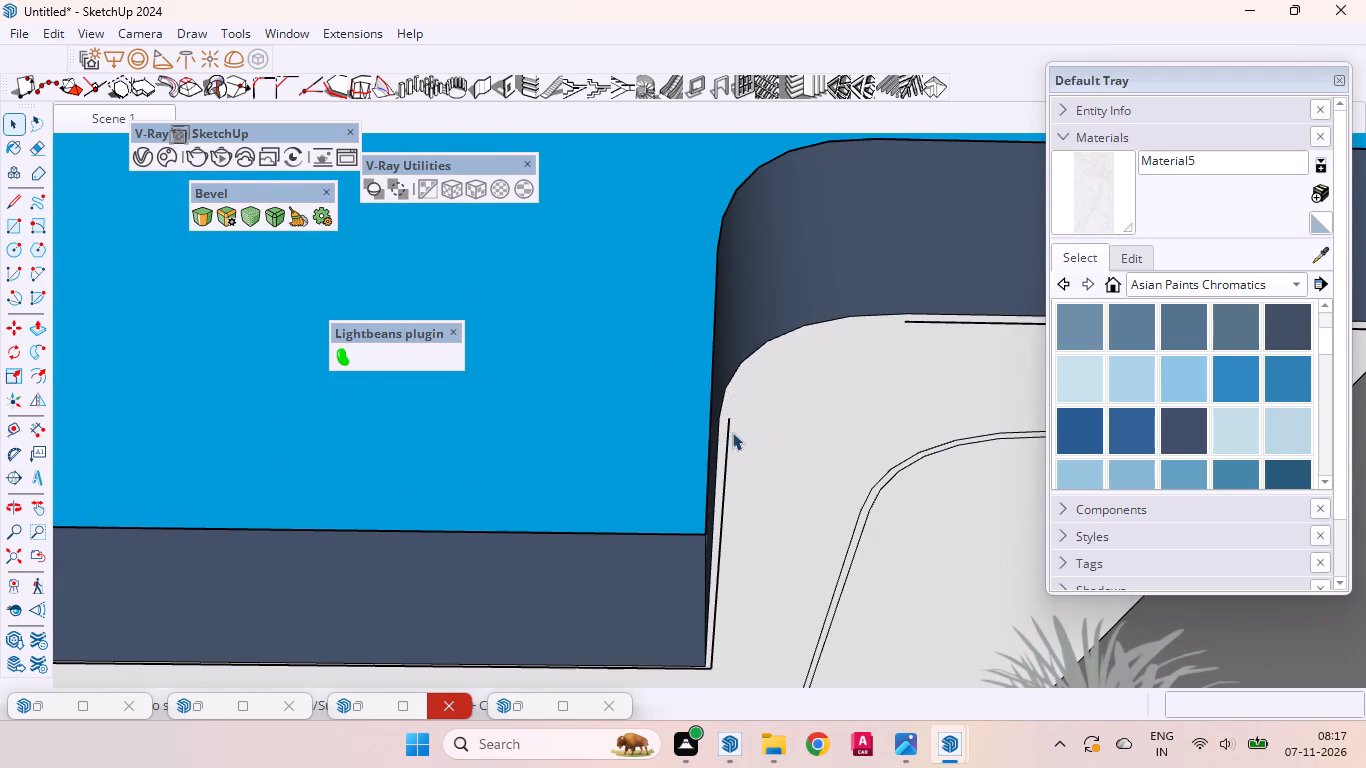
pyautogui.click(727, 432)
pyautogui.rightClick(727, 432)
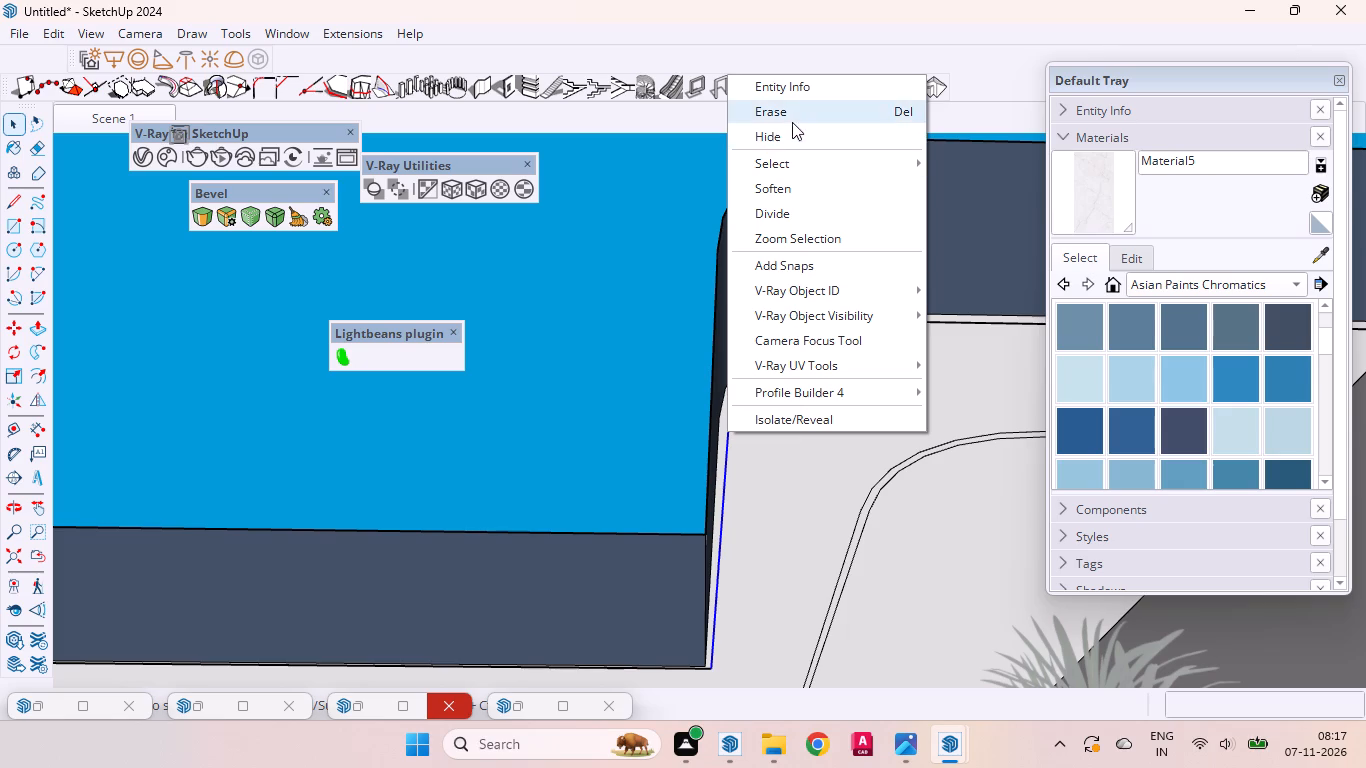
pyautogui.click(789, 114)
# Check the inner strip around the rounded corner, and erase the remaining outer offset line between that corner and the slatted wall.
pyautogui.scroll(10, 917, 465)
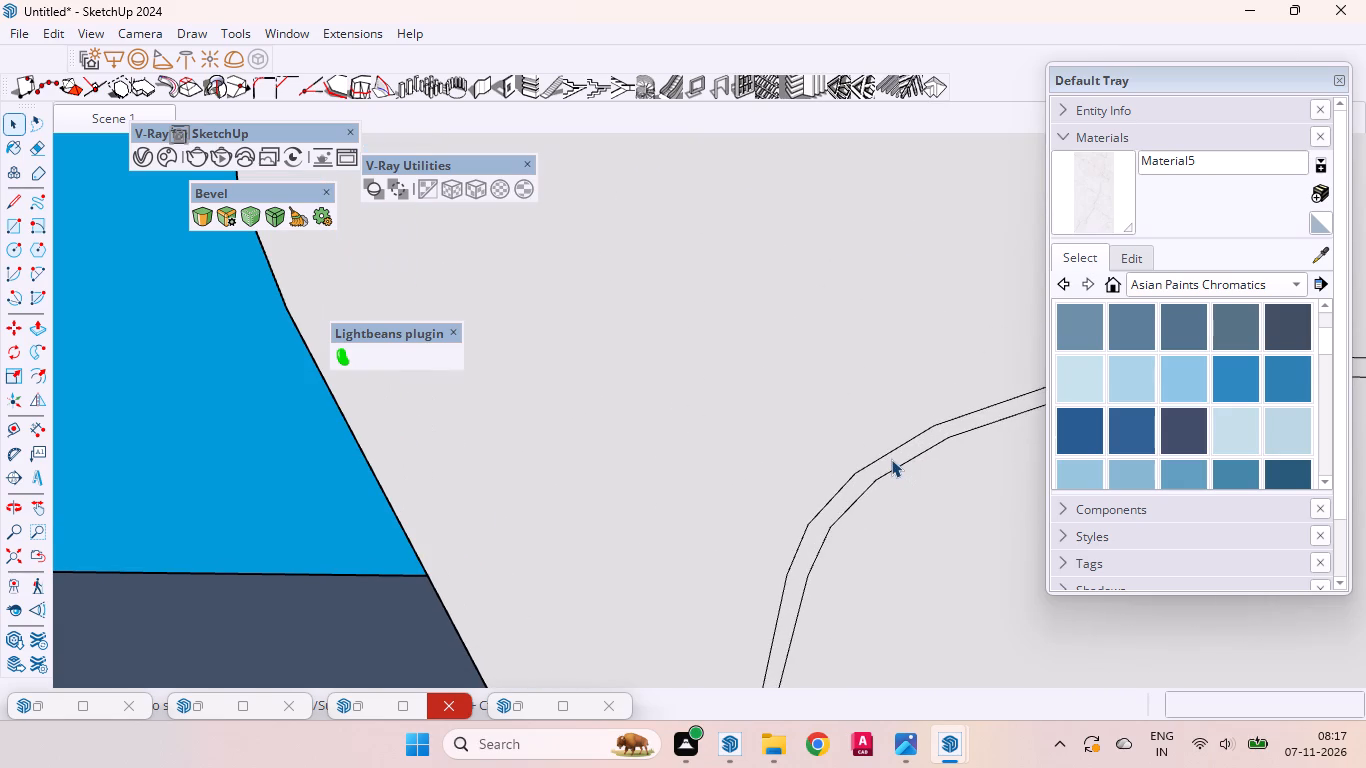
pyautogui.click(891, 459)
pyautogui.scroll(-17, 750, 483)
pyautogui.scroll(1, 639, 473)
pyautogui.scroll(-1, 639, 473)
pyautogui.scroll(6, 909, 419)
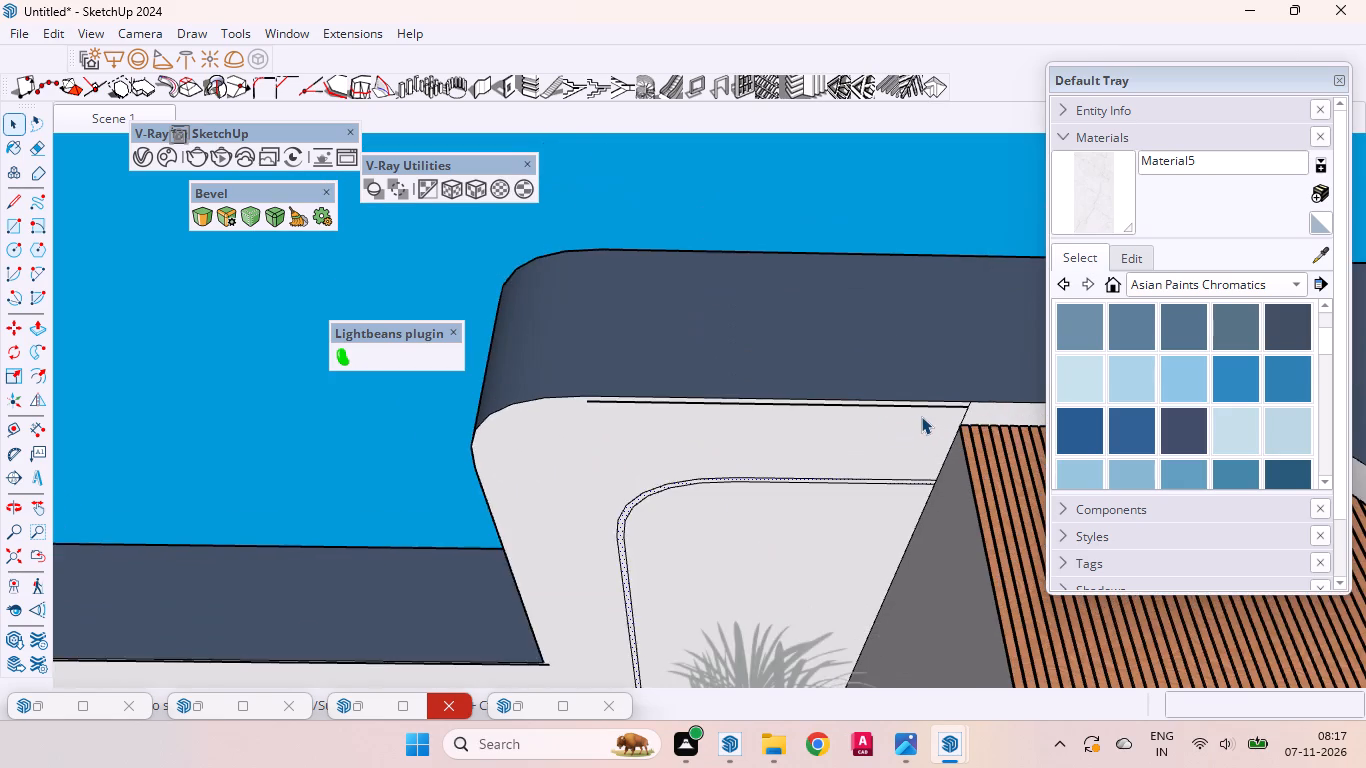
pyautogui.scroll(3, 921, 416)
pyautogui.click(914, 400)
pyautogui.rightClick(914, 400)
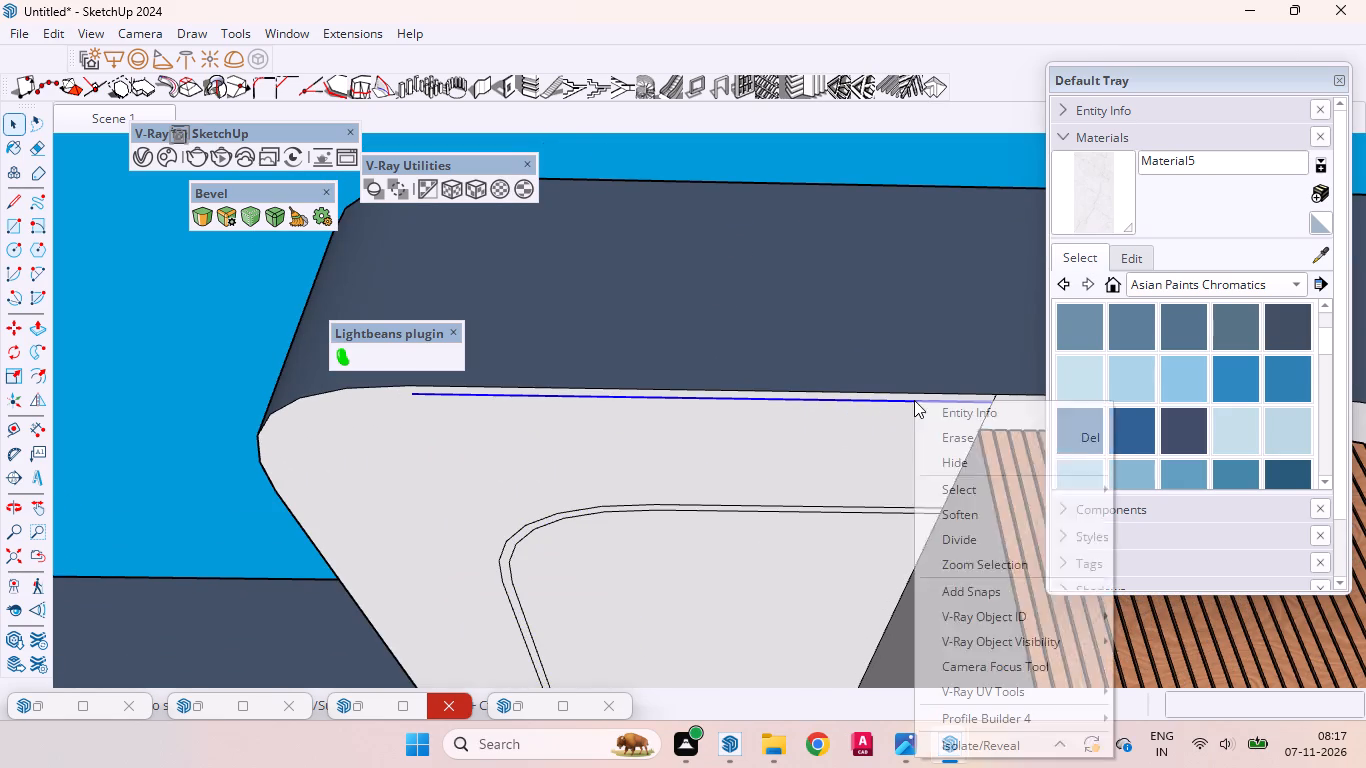
pyautogui.click(942, 428)
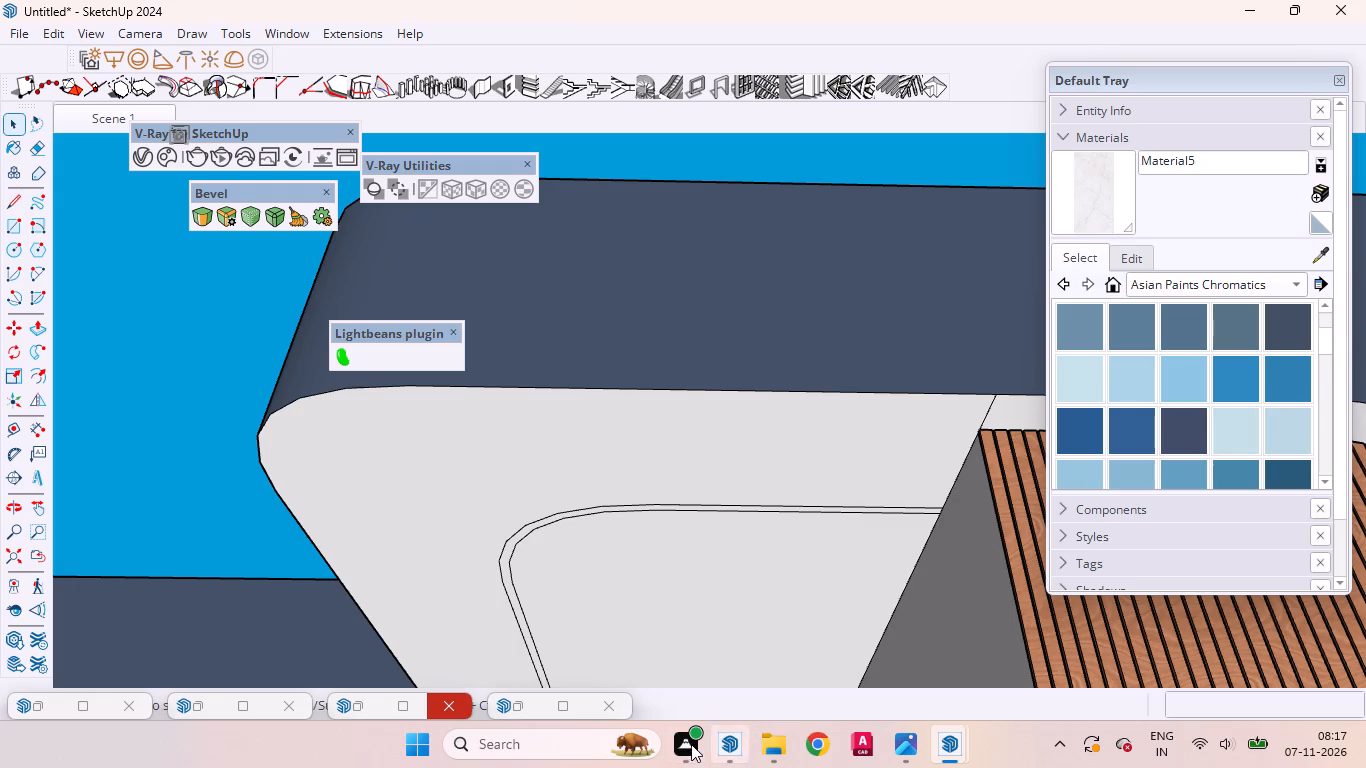
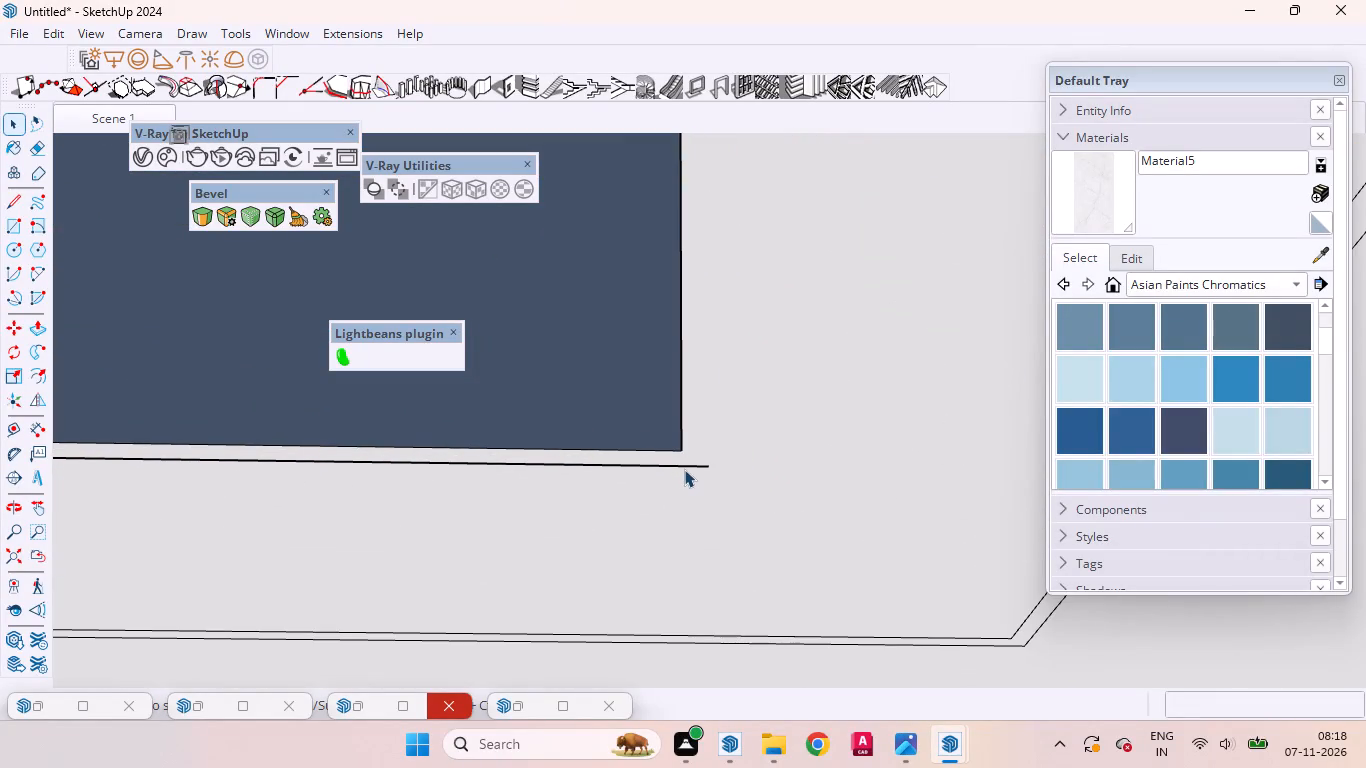
# Erase the leftover straight offset line running just beside the blue fascia, outside the ceiling border strip.
pyautogui.click(684, 468)
pyautogui.rightClick(683, 468)
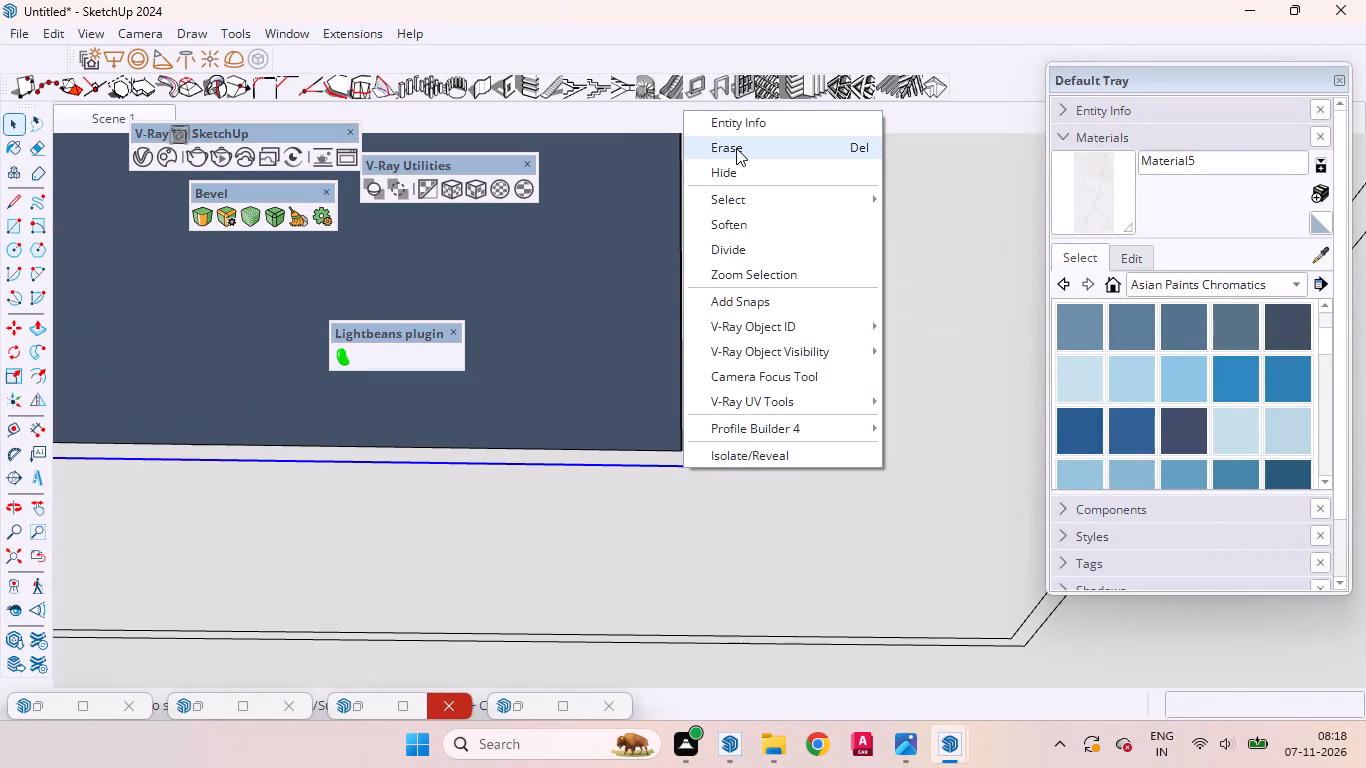
pyautogui.click(736, 148)
# Group the narrow strip face around the balcony ceiling border with its edges and convert it to a V-Ray mesh light.
pyautogui.scroll(-19, 913, 371)
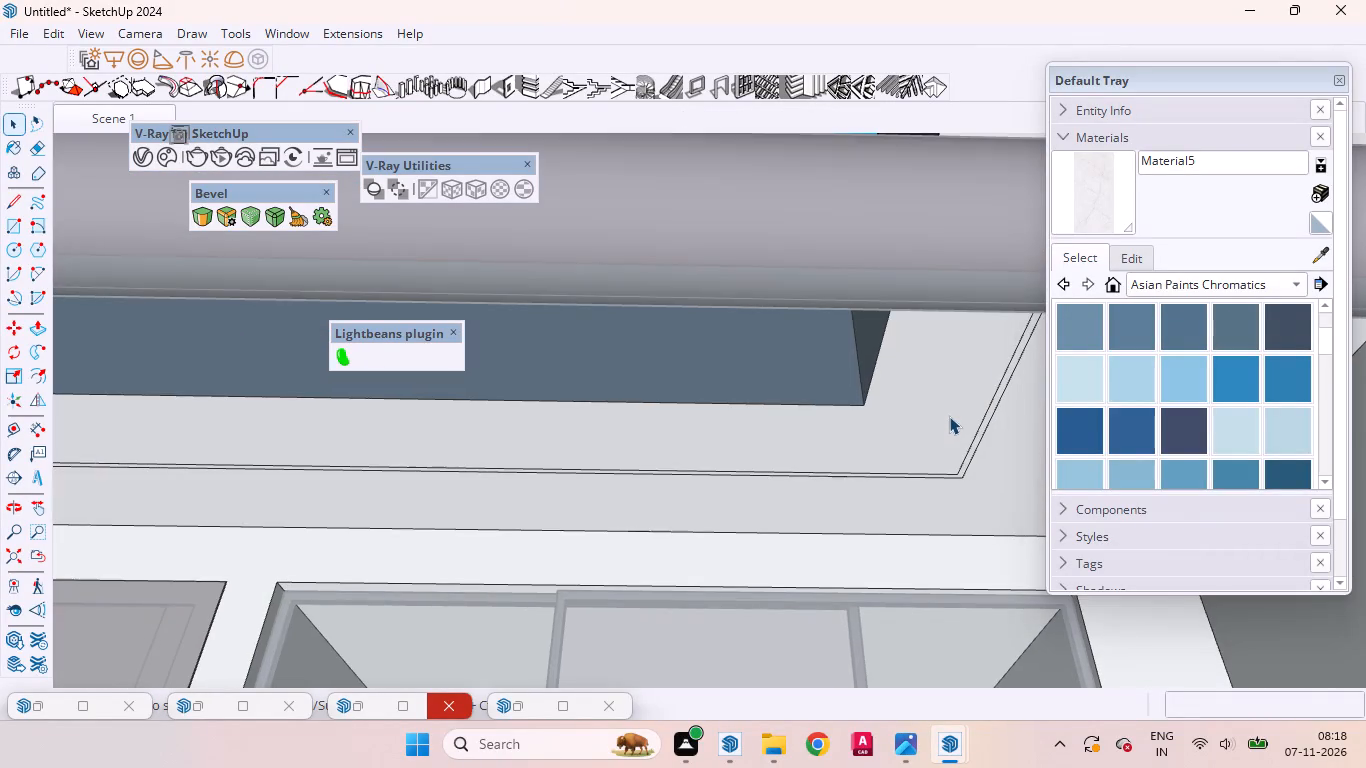
pyautogui.moveTo(699, 463); pyautogui.dragTo(732, 653, button='middle')
pyautogui.scroll(-4, 823, 528)
pyautogui.scroll(1, 823, 528)
pyautogui.scroll(-8, 823, 528)
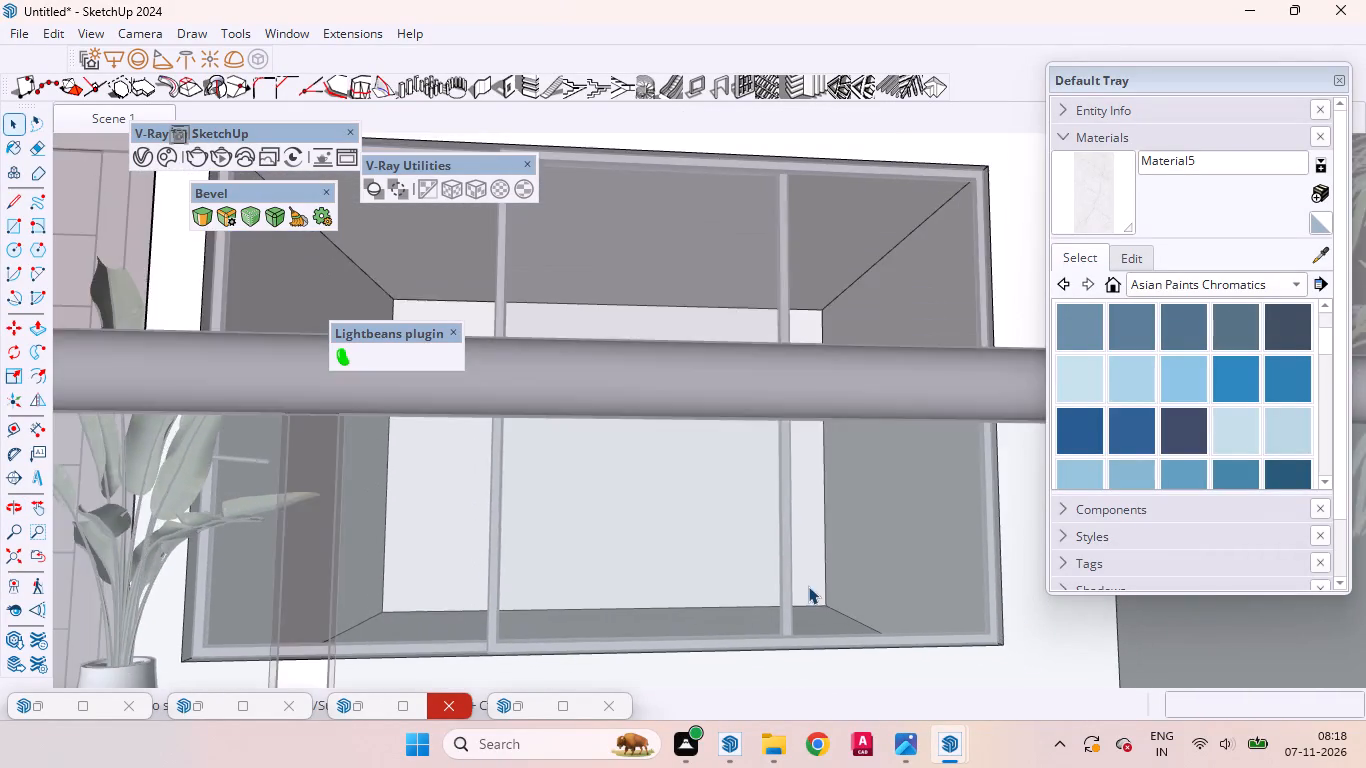
pyautogui.scroll(-8, 808, 586)
pyautogui.scroll(1, 800, 561)
pyautogui.scroll(-20, 800, 561)
pyautogui.scroll(-3, 800, 561)
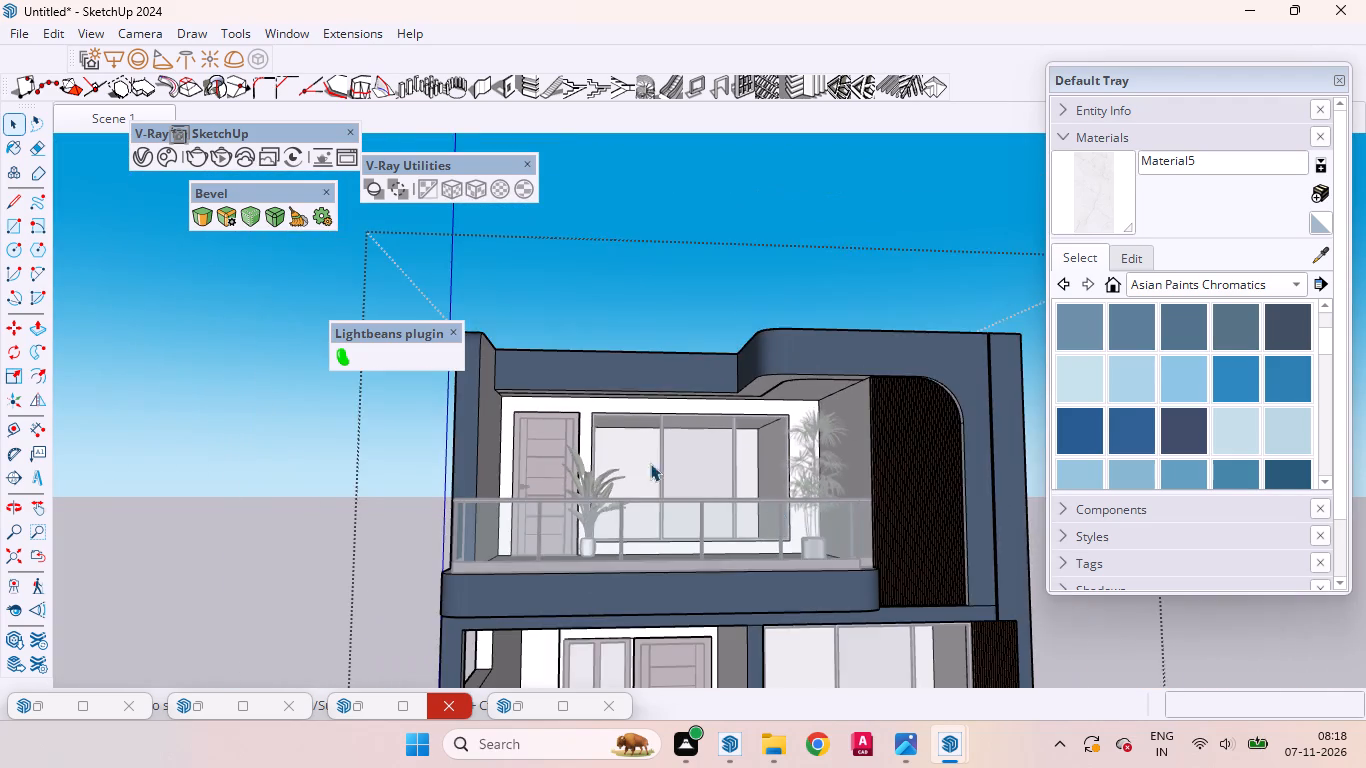
pyautogui.scroll(8, 575, 427)
pyautogui.scroll(-5, 810, 503)
pyautogui.moveTo(635, 463); pyautogui.dragTo(560, 387, button='middle')
pyautogui.scroll(1, 632, 462)
pyautogui.scroll(20, 590, 413)
pyautogui.scroll(10, 590, 413)
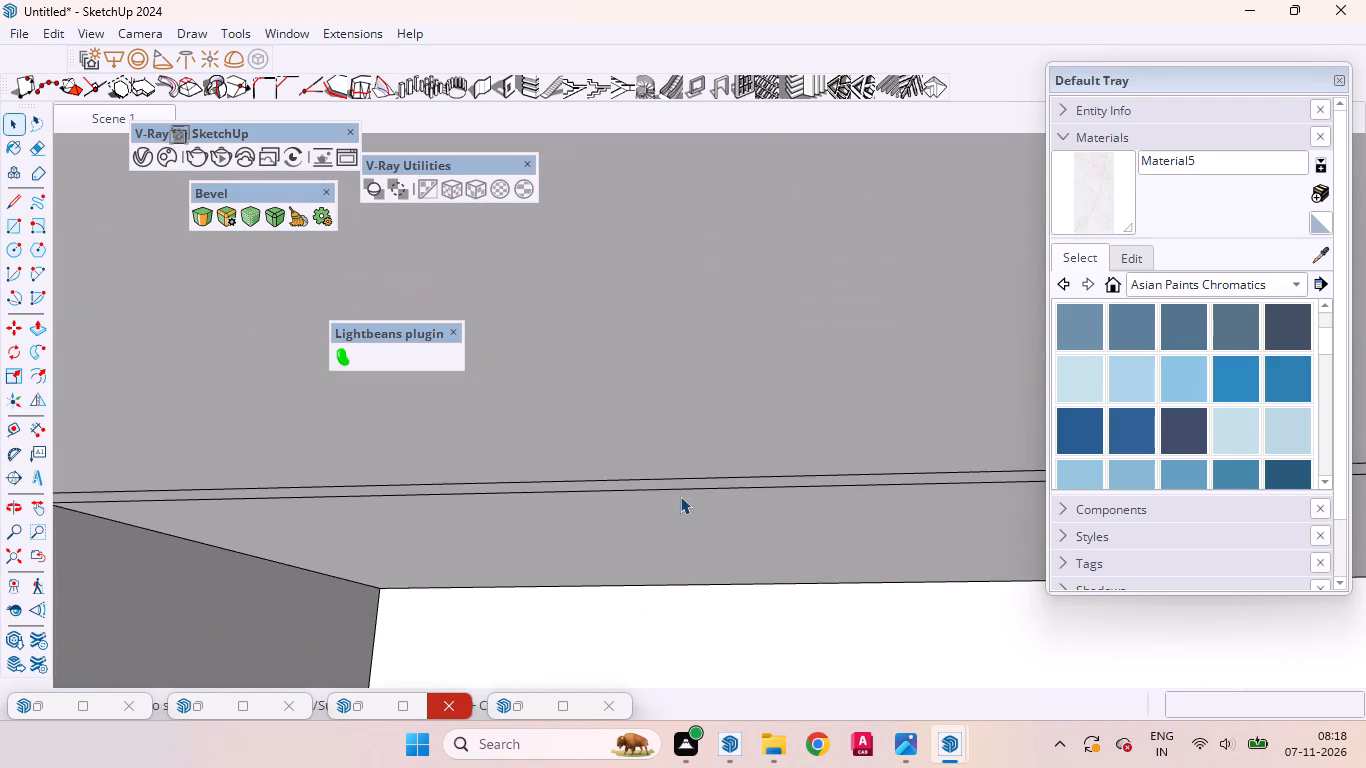
pyautogui.moveTo(680, 496); pyautogui.dragTo(642, 357, button='middle')
pyautogui.click(677, 465)
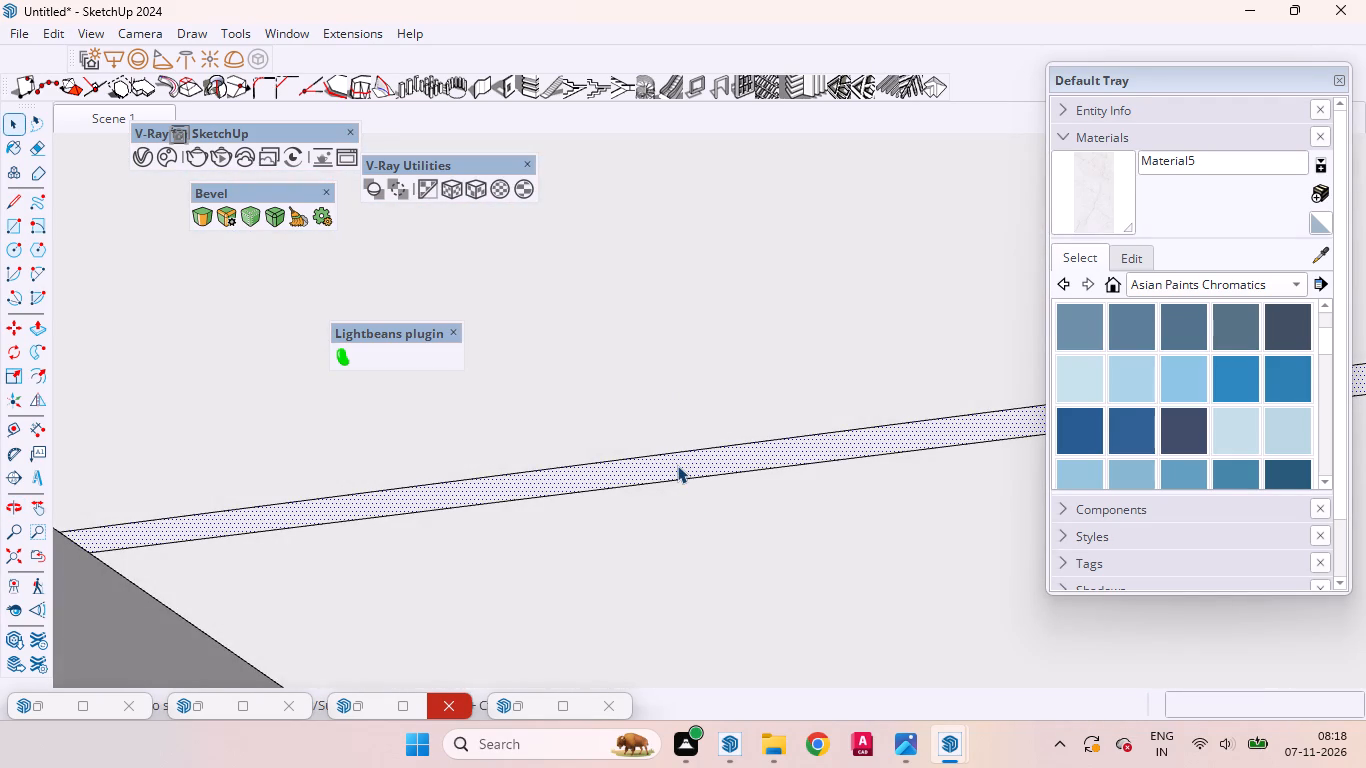
pyautogui.doubleClick(675, 463)
pyautogui.rightClick(675, 463)
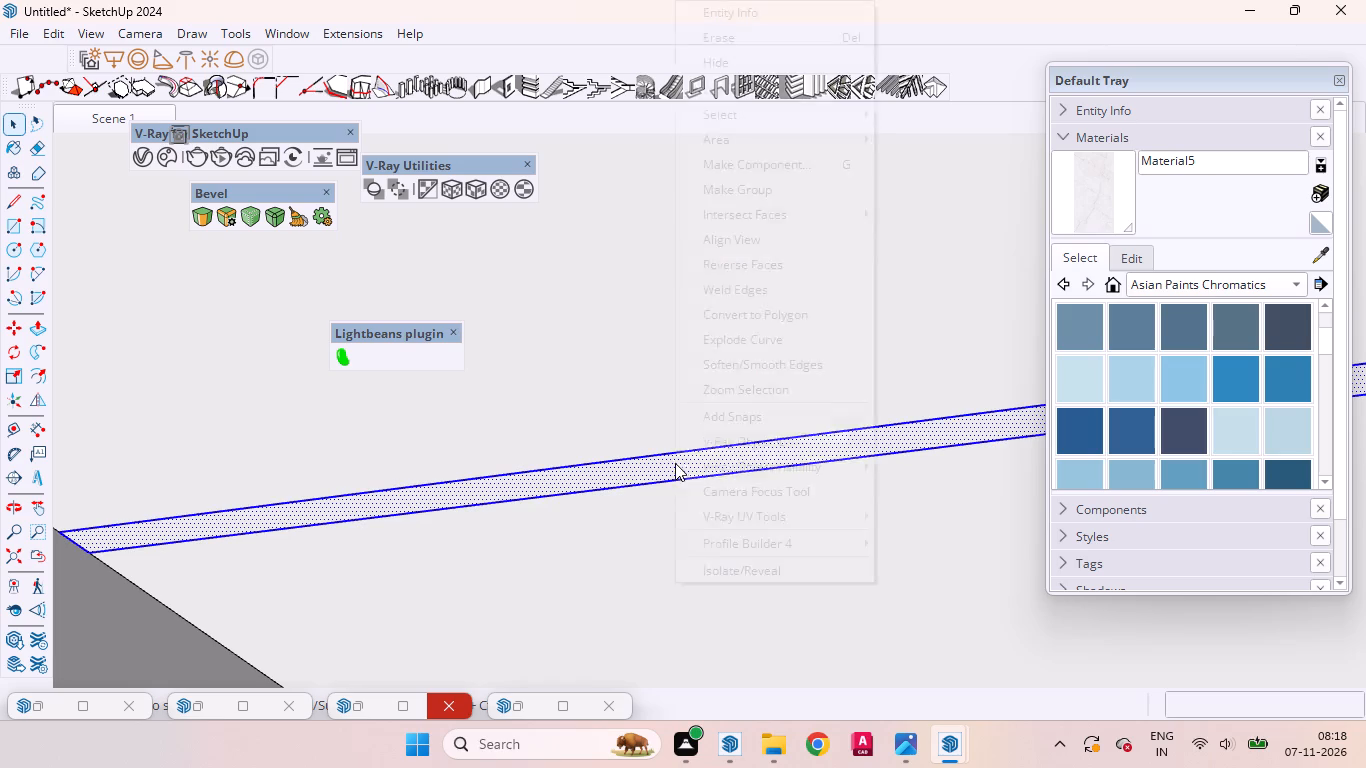
pyautogui.click(737, 184)
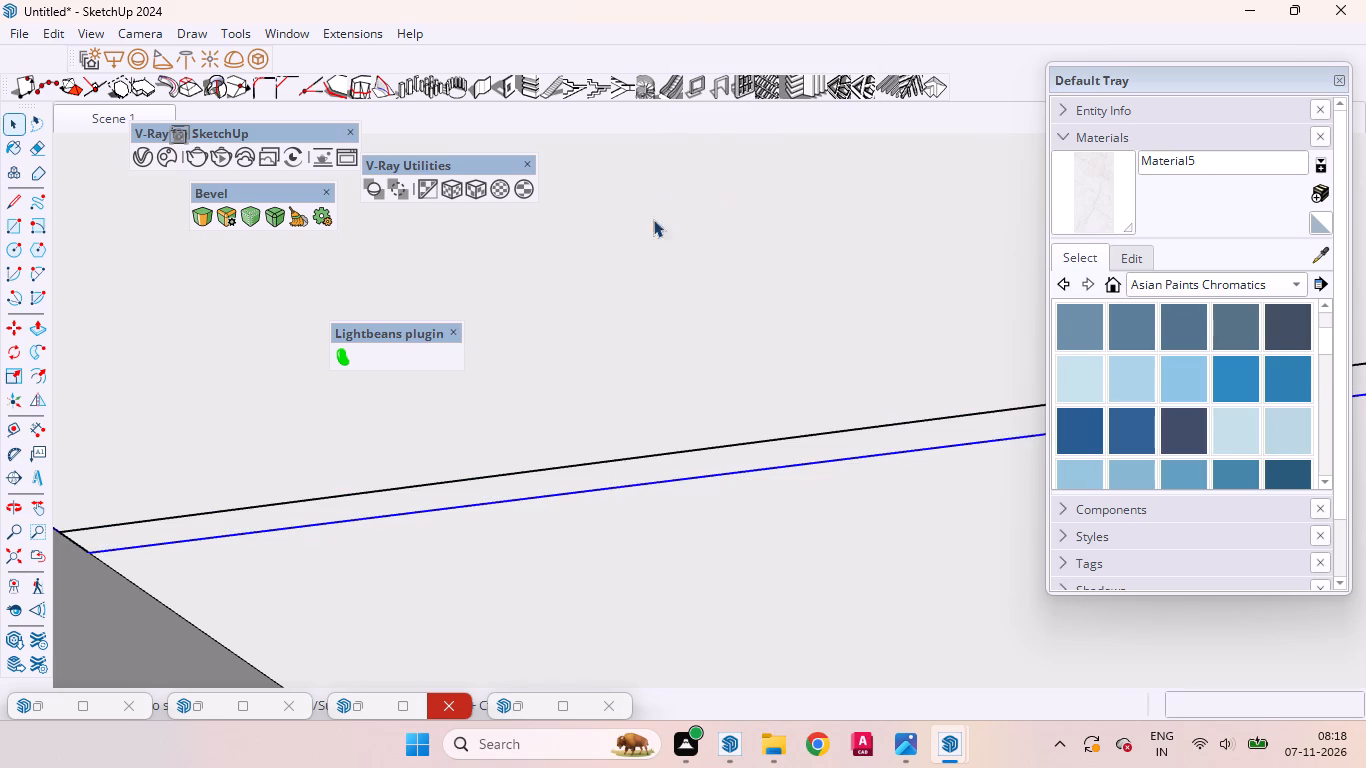
pyautogui.click(260, 54)
# Set the intensity of Mesh Light#2 to 200 and copy Mesh Light#1's warm orange colour onto it.
pyautogui.click(135, 155)
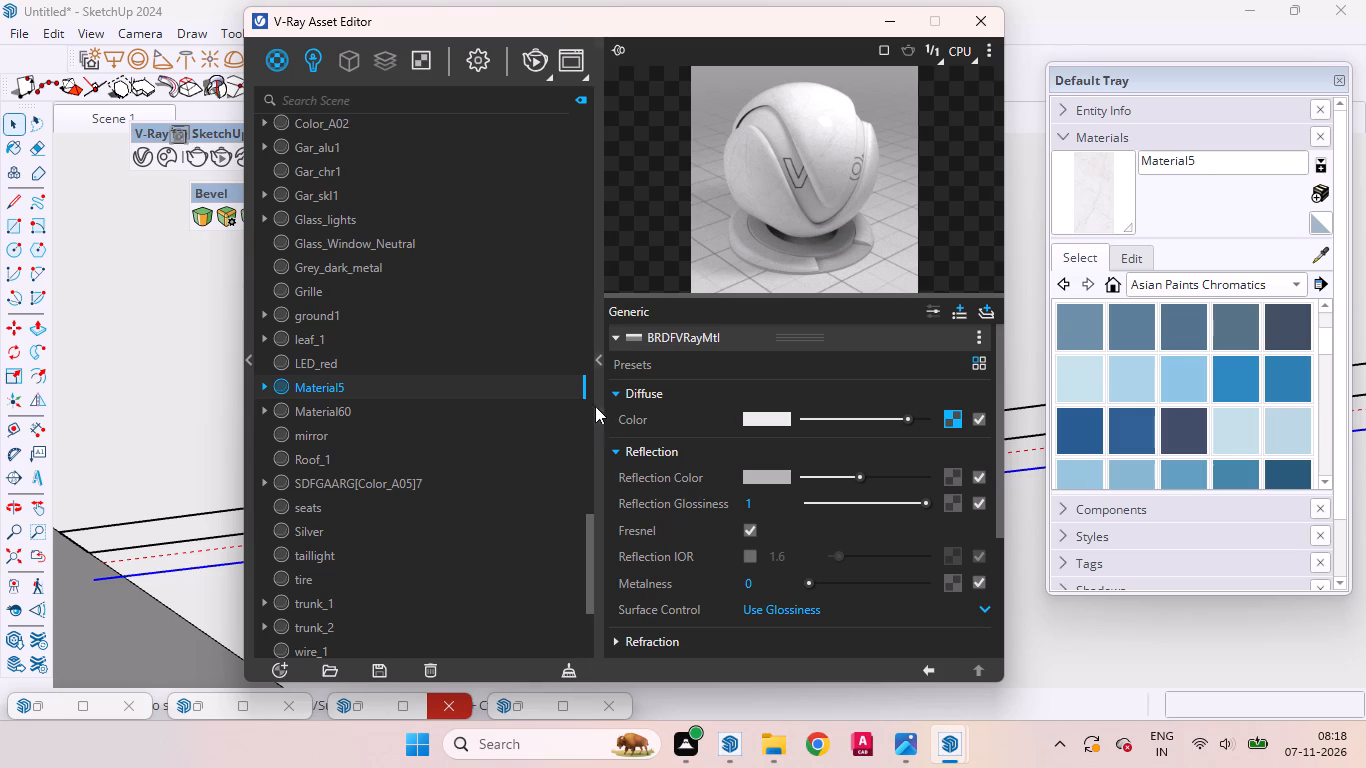
pyautogui.click(599, 356)
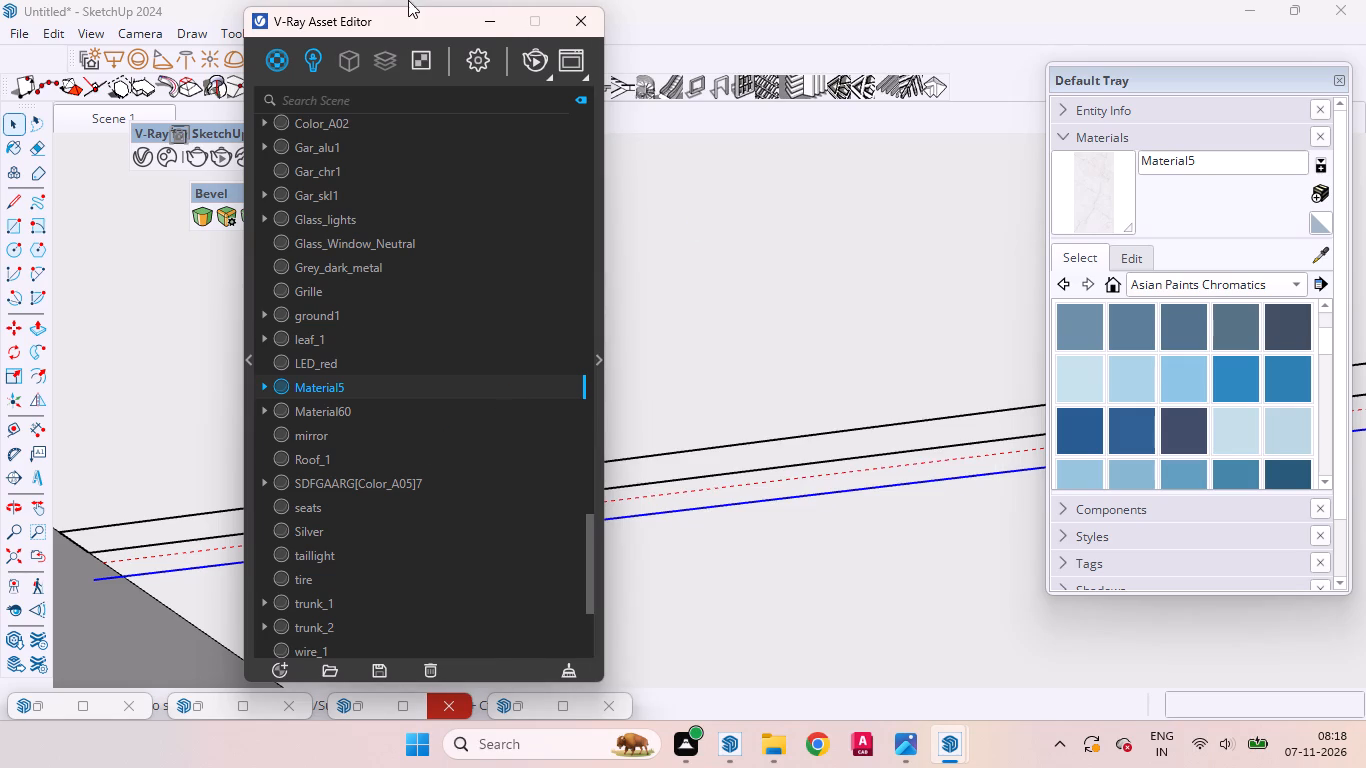
pyautogui.click(304, 60)
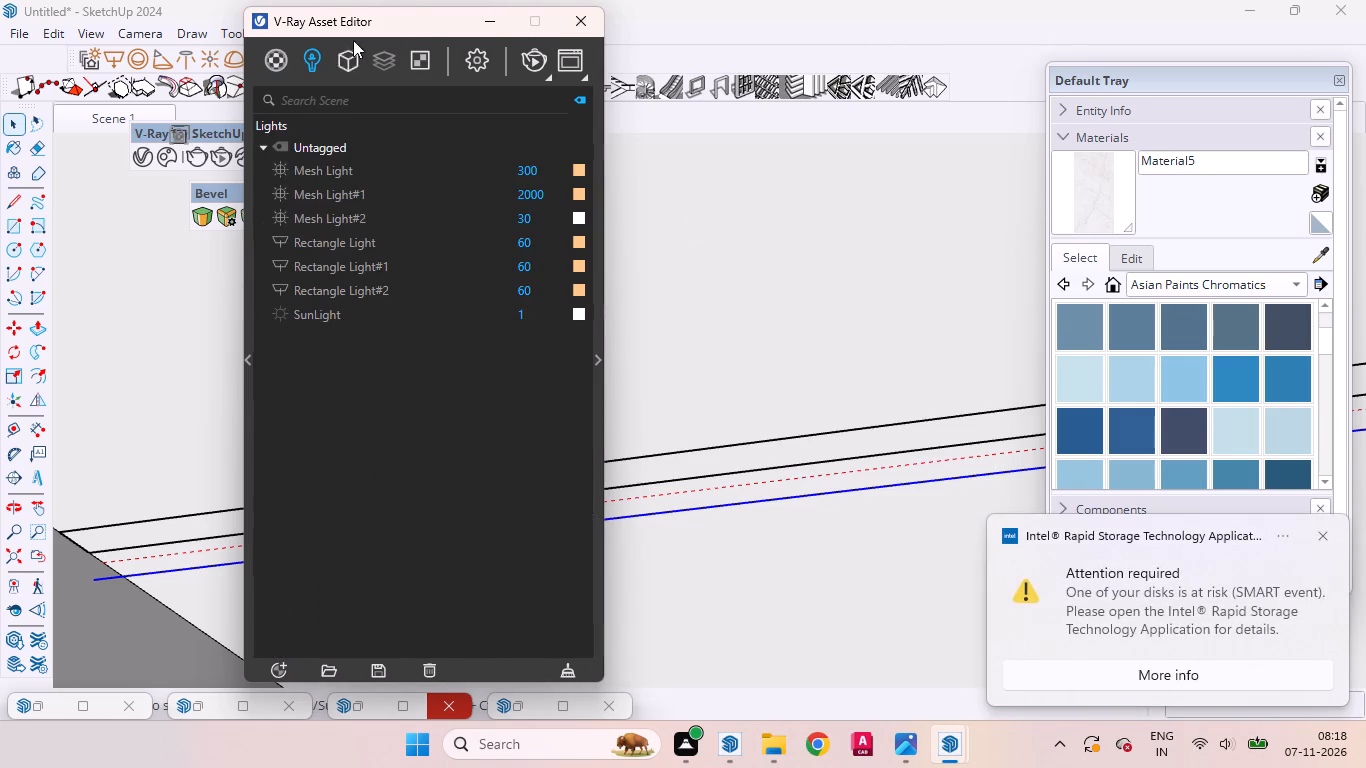
pyautogui.moveTo(370, 16); pyautogui.dragTo(546, 294)
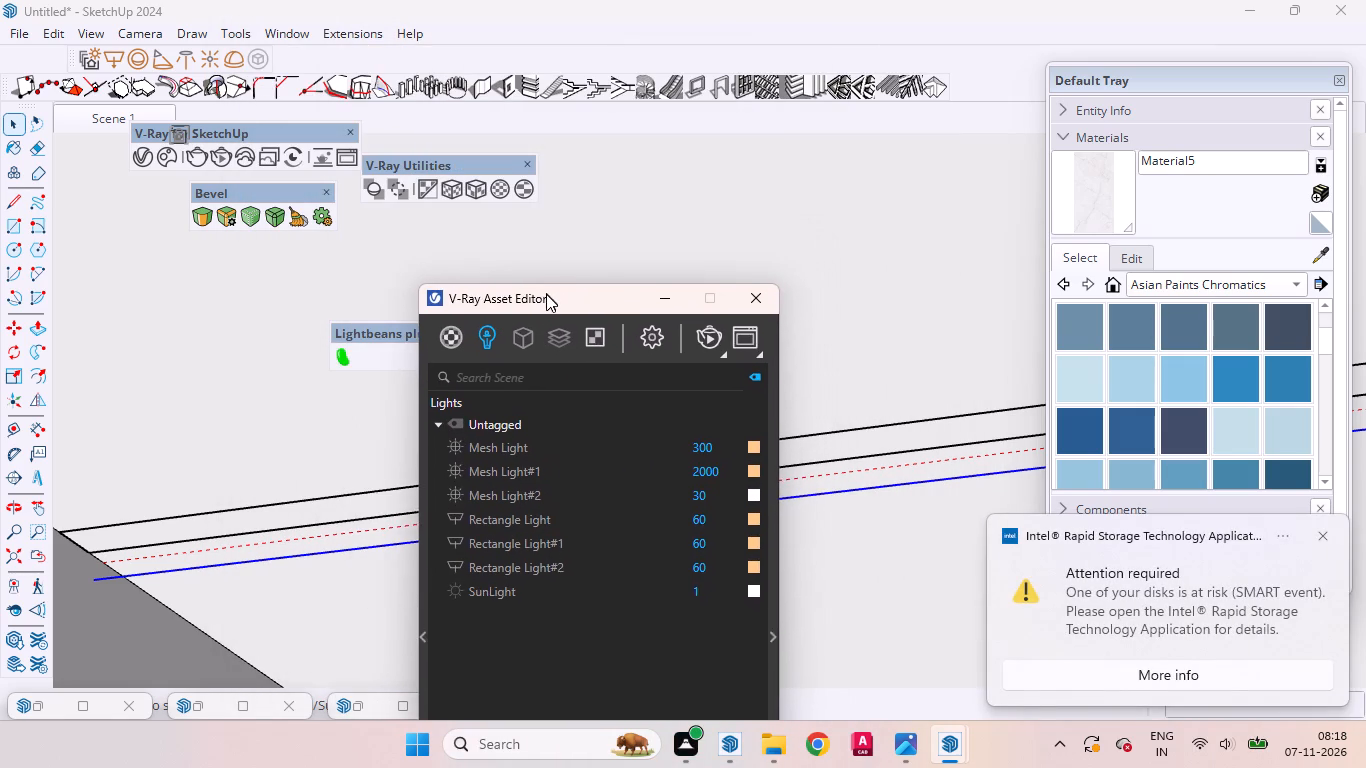
pyautogui.moveTo(546, 294); pyautogui.dragTo(506, 248)
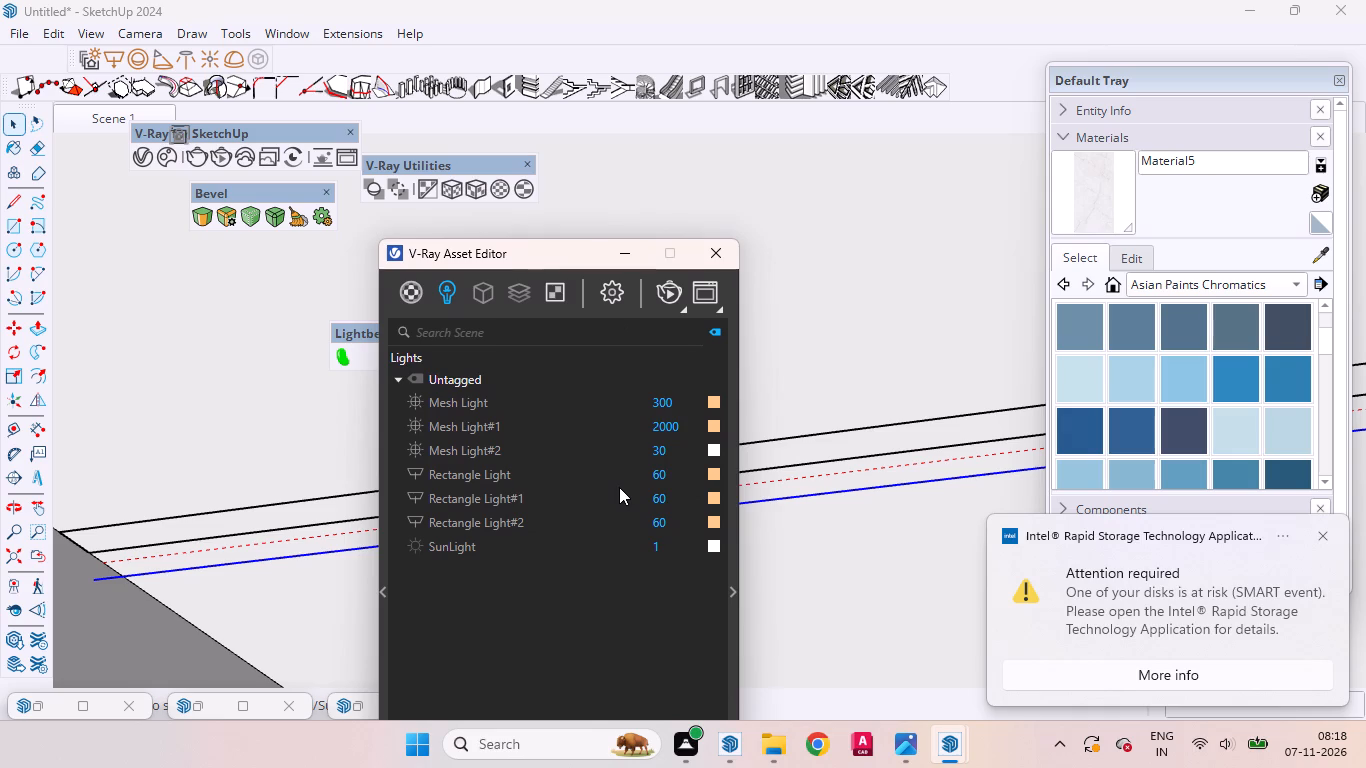
pyautogui.click(678, 451)
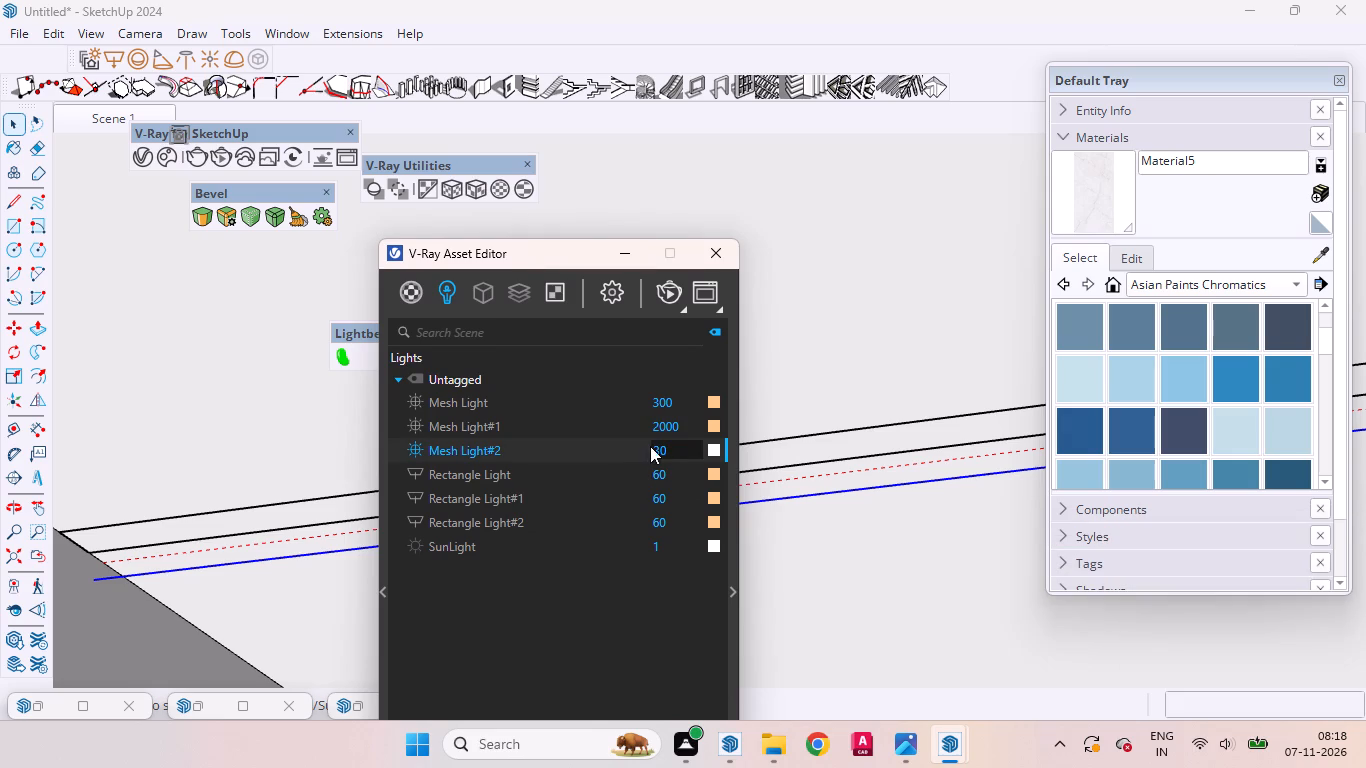
pyautogui.click(659, 447)
pyautogui.press('BackSpace')
pyautogui.press('2')
pyautogui.press('0')
pyautogui.moveTo(716, 422); pyautogui.dragTo(715, 447)
pyautogui.moveTo(572, 262); pyautogui.dragTo(760, 317)
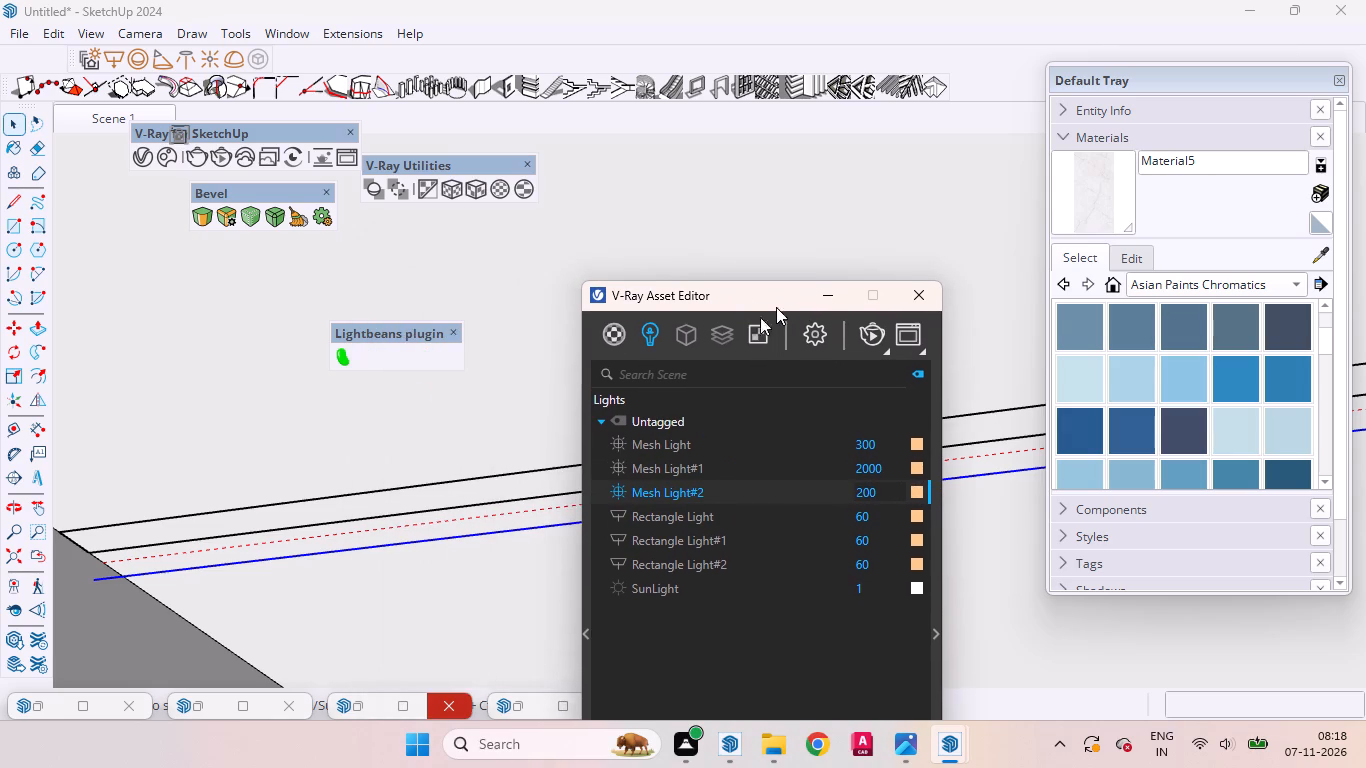
pyautogui.moveTo(760, 317); pyautogui.dragTo(772, 309)
# Return to the Scene 1 view, leave the open group, and examine the lit balcony ceiling border from the front and side.
pyautogui.scroll(-5, 377, 406)
pyautogui.click(79, 122)
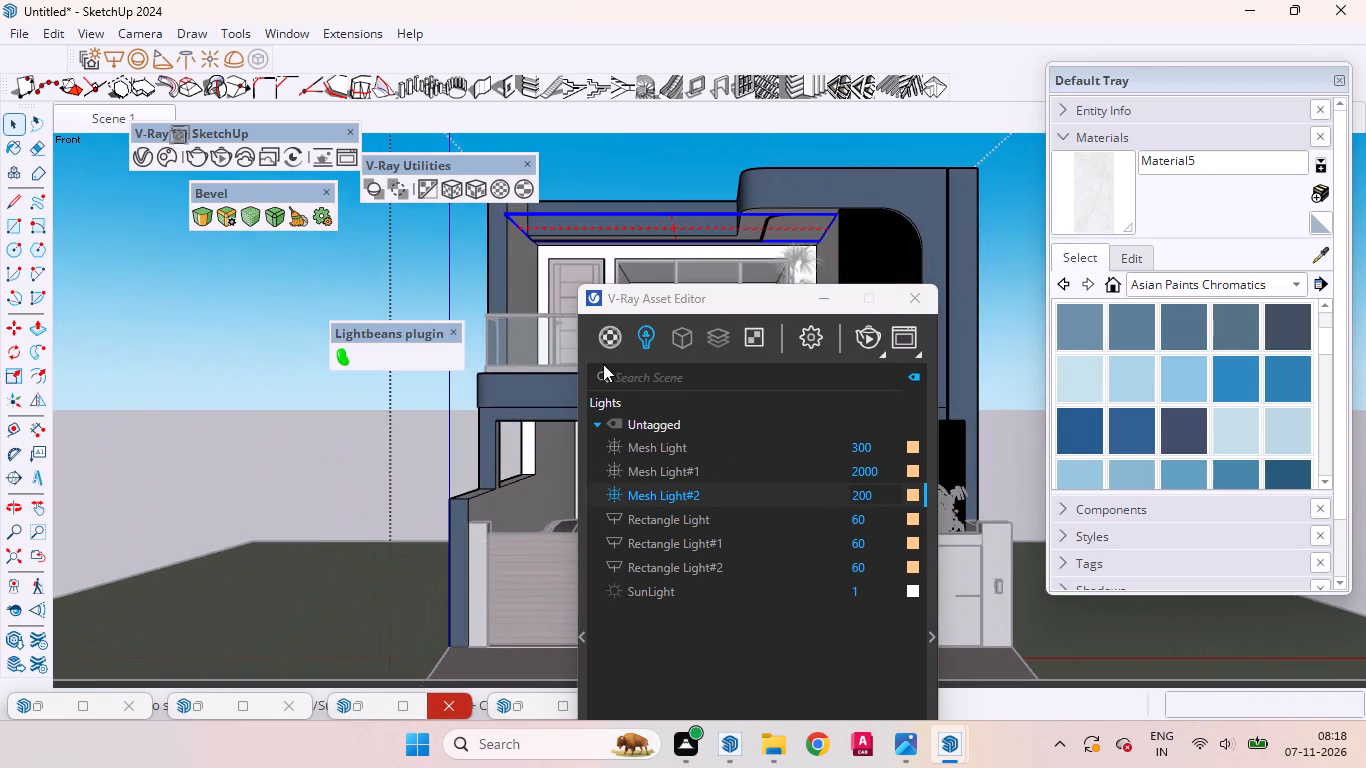
pyautogui.moveTo(788, 297); pyautogui.dragTo(561, 297)
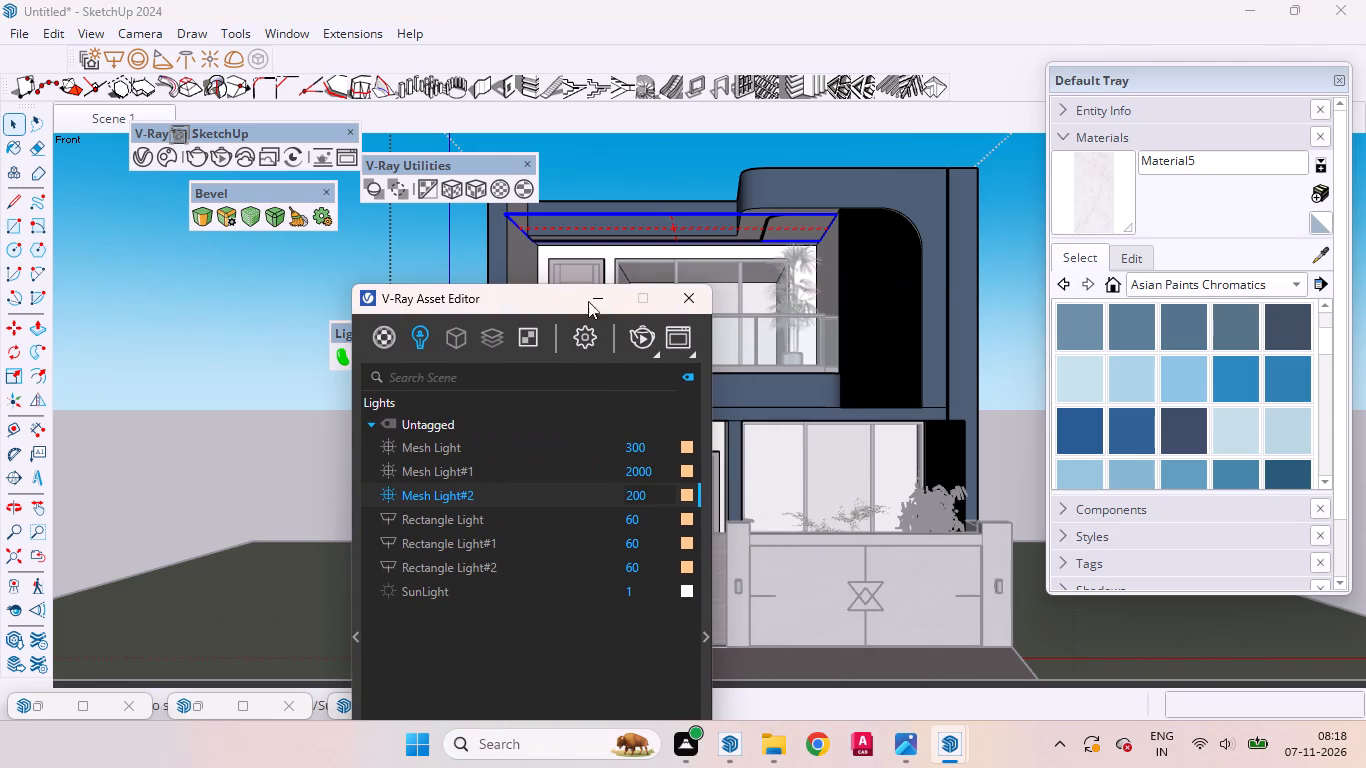
pyautogui.click(610, 305)
pyautogui.click(326, 425)
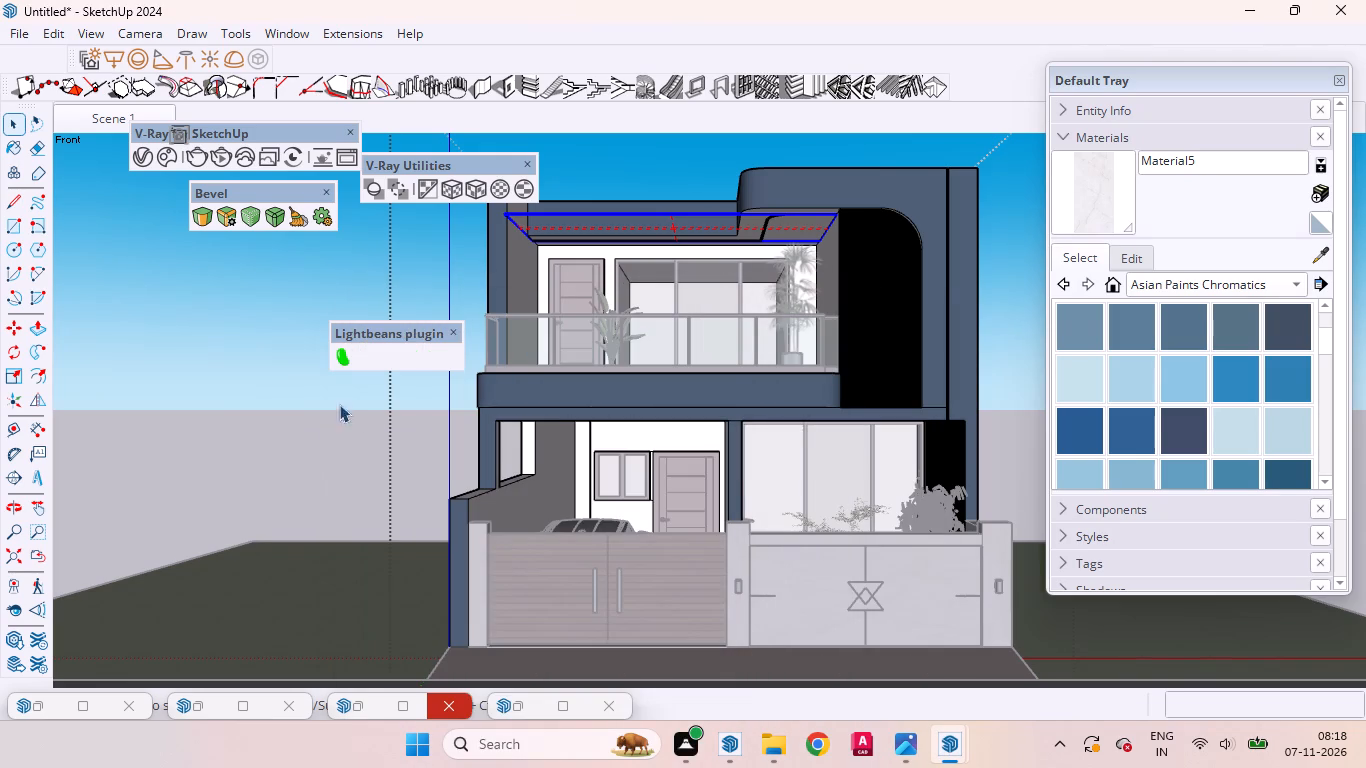
pyautogui.scroll(10, 727, 165)
pyautogui.scroll(4, 836, 288)
pyautogui.moveTo(802, 321); pyautogui.dragTo(802, 314, button='middle')
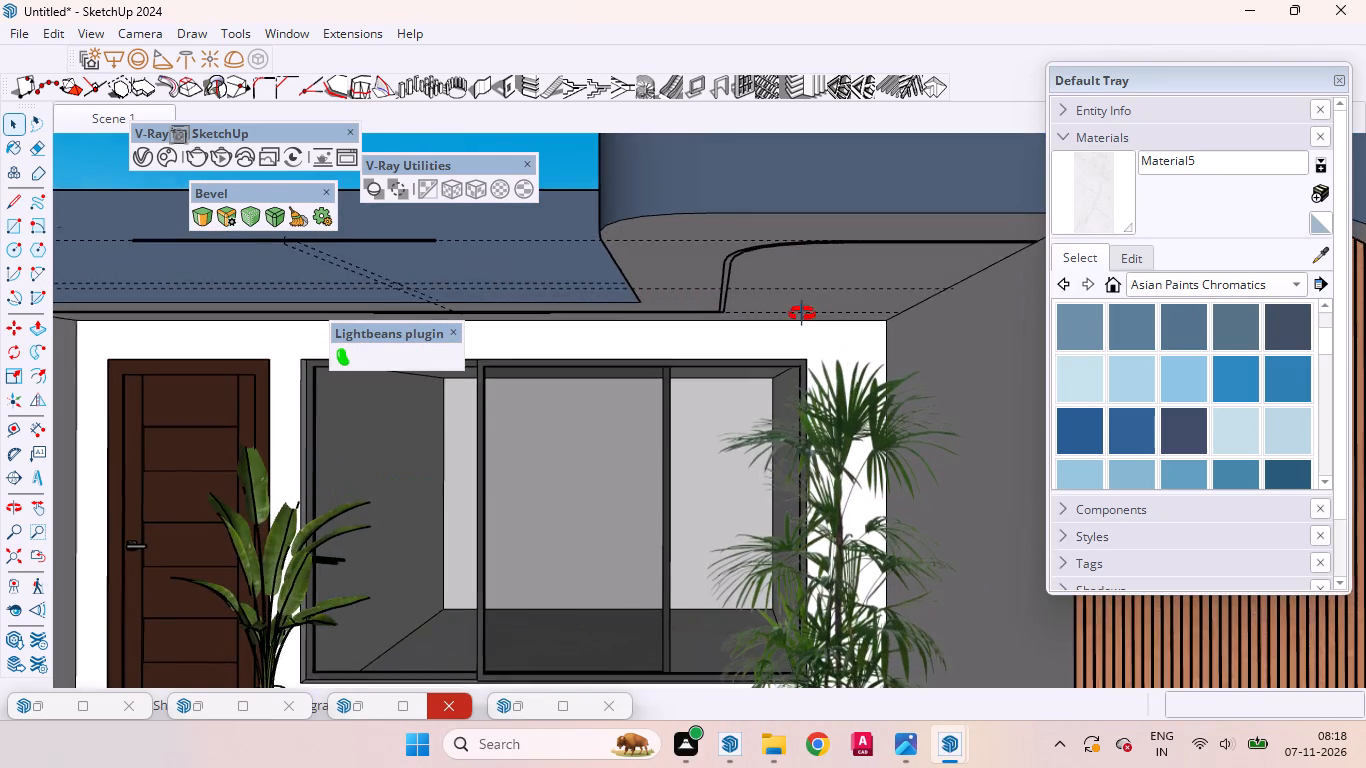
pyautogui.moveTo(802, 314); pyautogui.dragTo(845, 263, button='middle')
pyautogui.scroll(1, 844, 263)
pyautogui.scroll(-2, 809, 279)
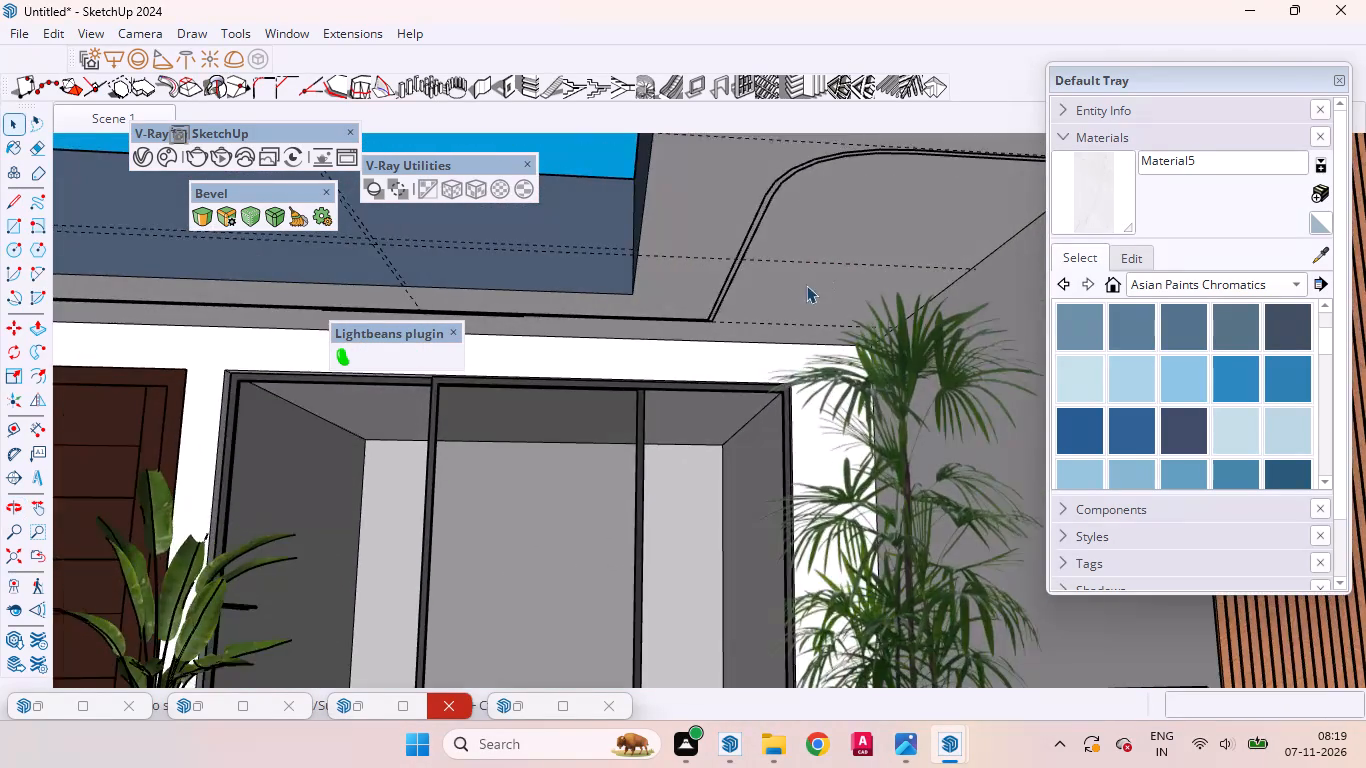
pyautogui.scroll(-12, 806, 285)
pyautogui.scroll(10, 760, 293)
pyautogui.moveTo(787, 329); pyautogui.dragTo(804, 276, button='middle')
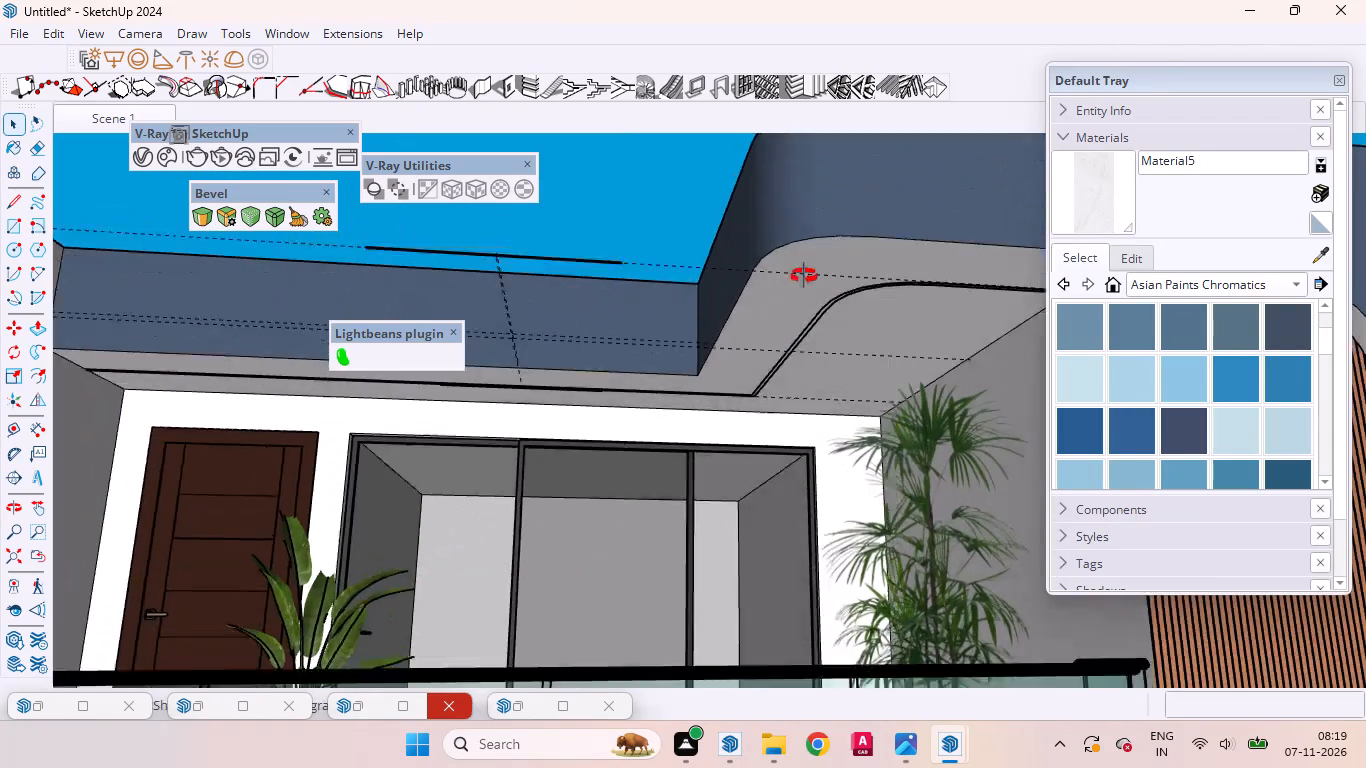
pyautogui.moveTo(804, 276); pyautogui.dragTo(1088, 321, button='middle')
pyautogui.scroll(-5, 624, 382)
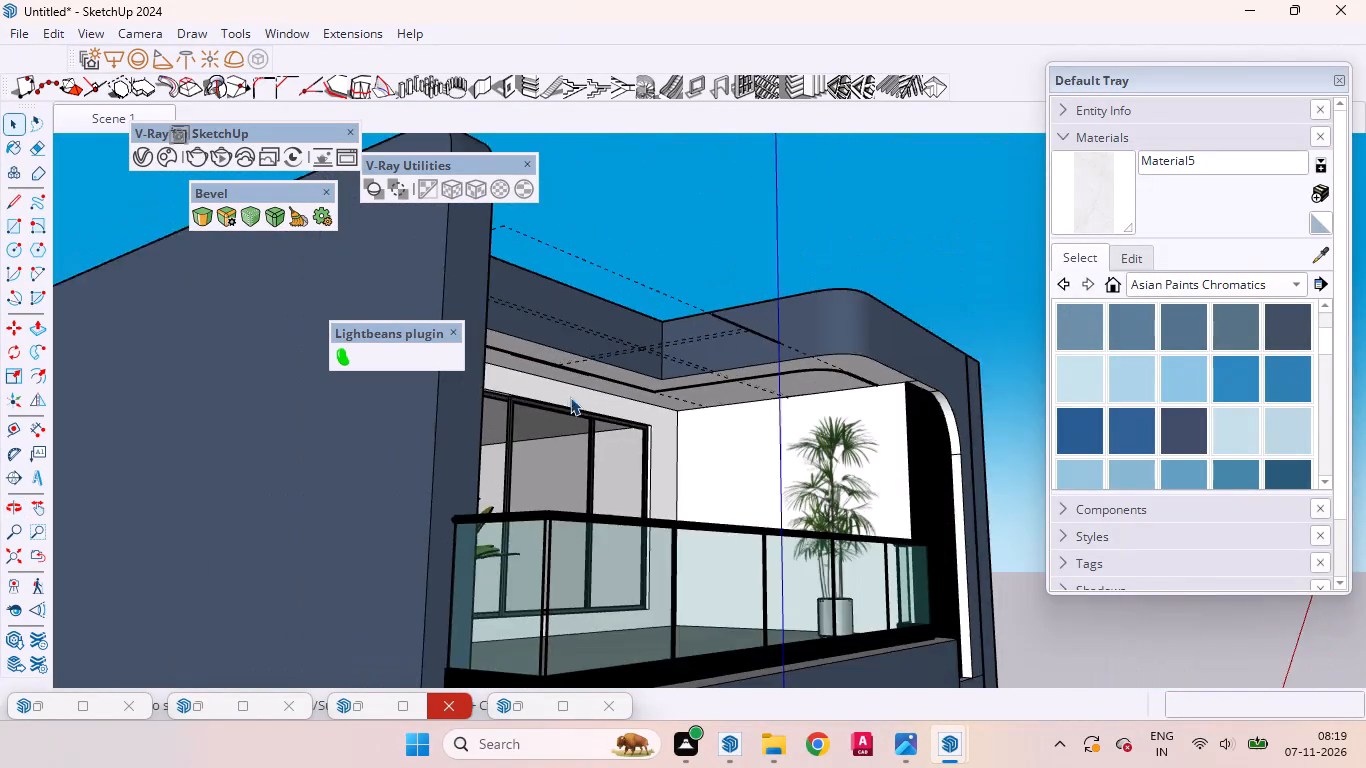
pyautogui.scroll(-5, 570, 397)
# Reopen the house group for editing at the balcony ceiling beside the slatted wall.
pyautogui.rightClick(879, 295)
pyautogui.click(938, 361)
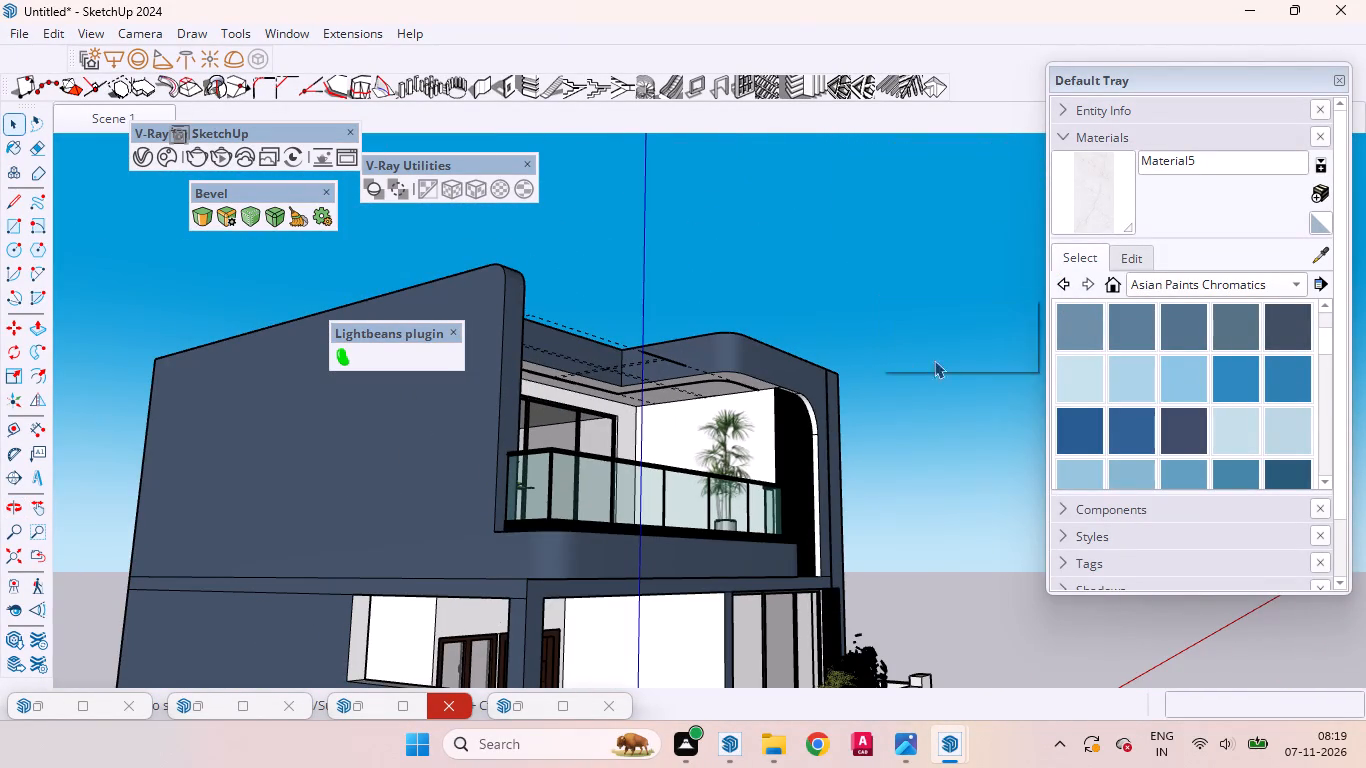
pyautogui.scroll(14, 744, 341)
pyautogui.moveTo(736, 433); pyautogui.dragTo(570, 210, button='middle')
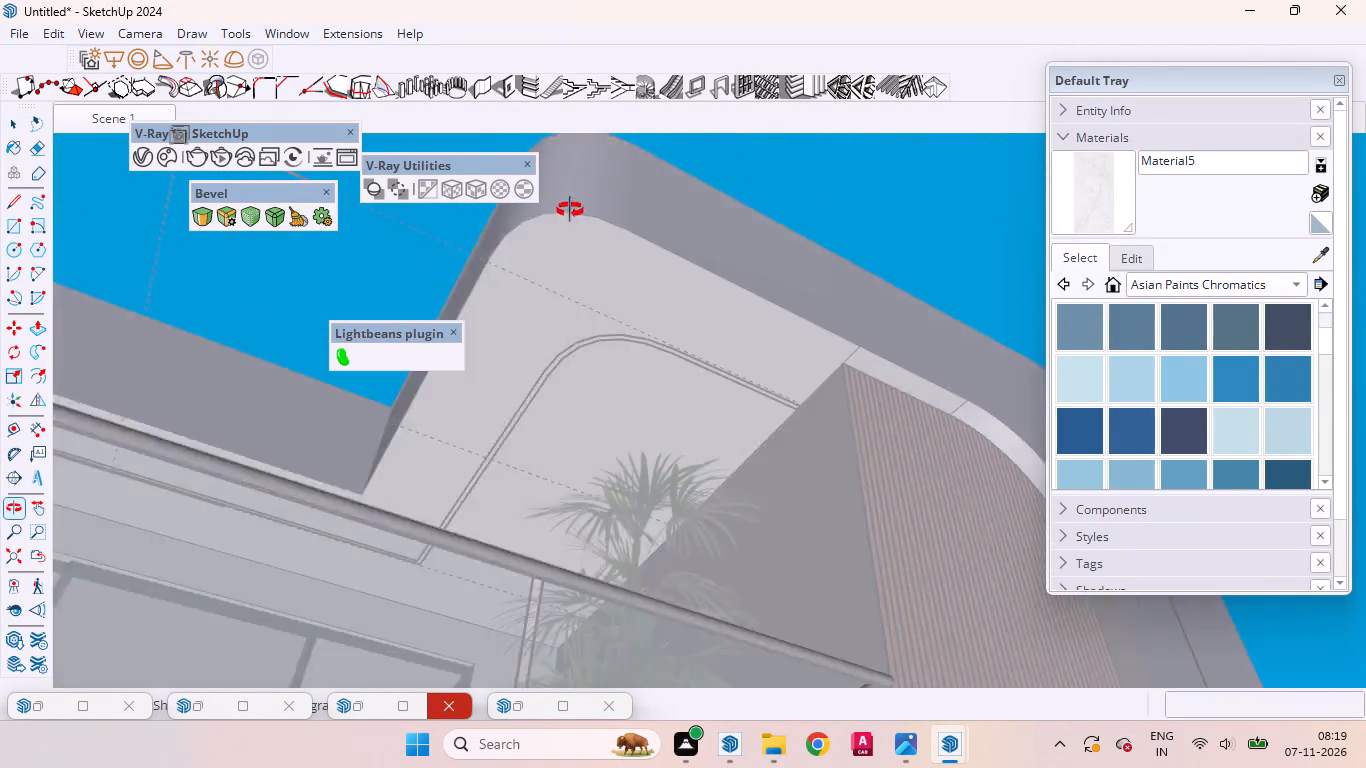
pyautogui.moveTo(570, 210); pyautogui.dragTo(482, 188, button='middle')
pyautogui.scroll(1, 482, 188)
pyautogui.scroll(1, 661, 363)
pyautogui.scroll(-2, 661, 363)
pyautogui.scroll(3, 661, 363)
pyautogui.scroll(-5, 655, 377)
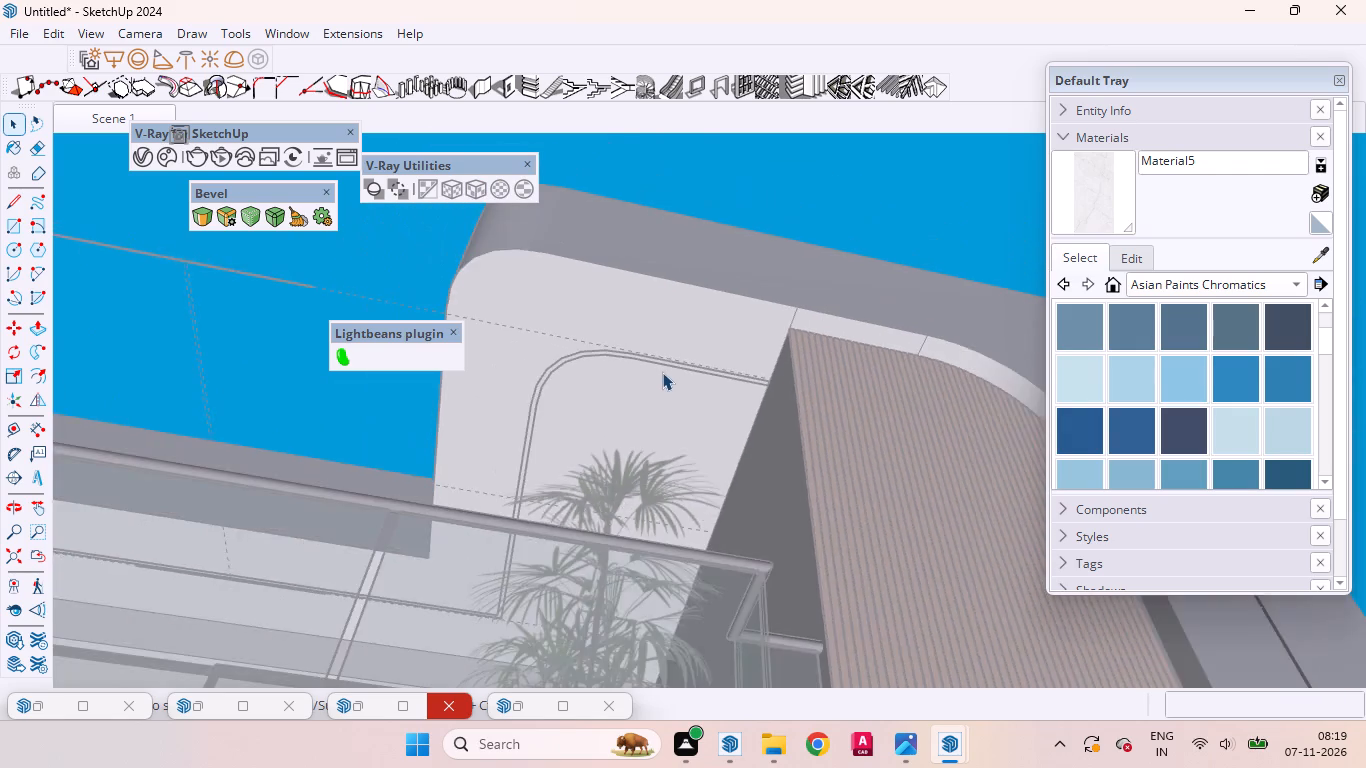
pyautogui.scroll(-4, 662, 372)
pyautogui.scroll(6, 708, 388)
pyautogui.scroll(-1, 687, 389)
pyautogui.scroll(1, 687, 389)
pyautogui.scroll(-6, 617, 384)
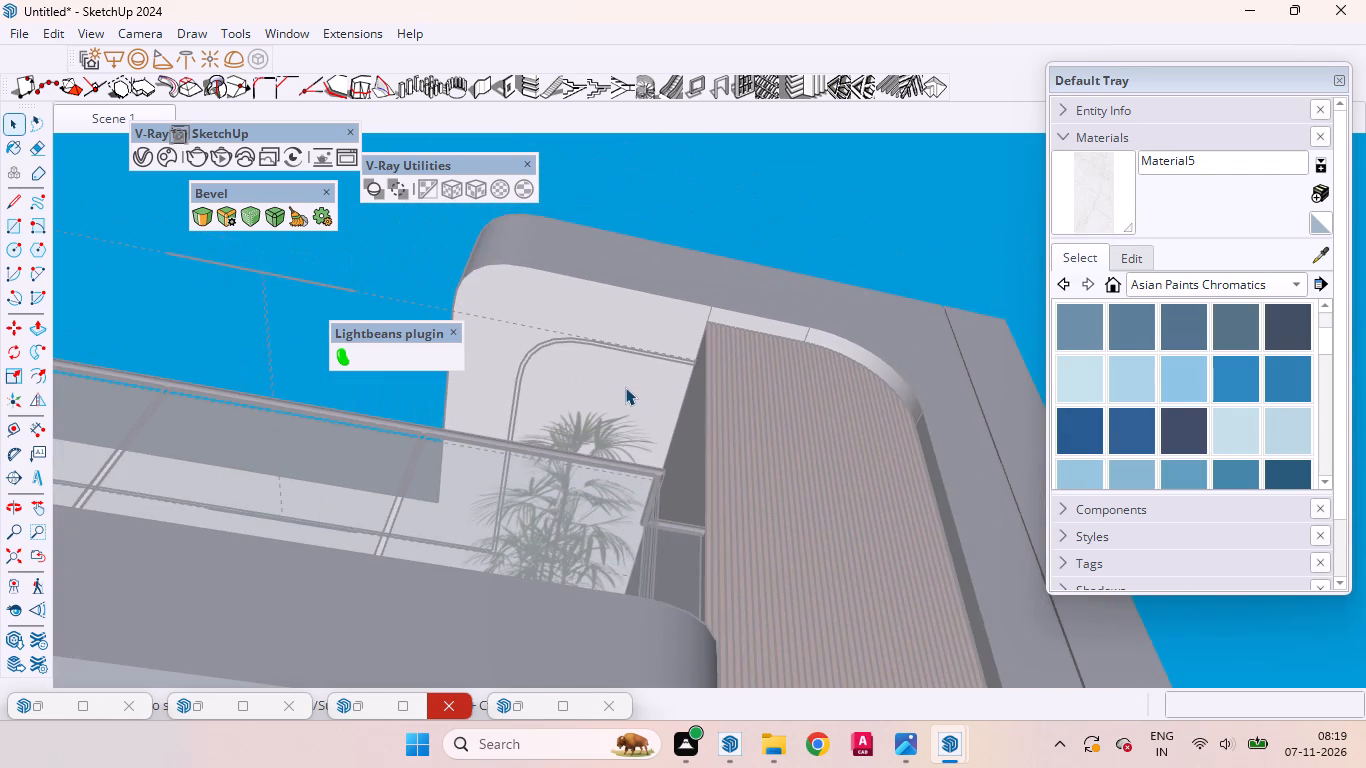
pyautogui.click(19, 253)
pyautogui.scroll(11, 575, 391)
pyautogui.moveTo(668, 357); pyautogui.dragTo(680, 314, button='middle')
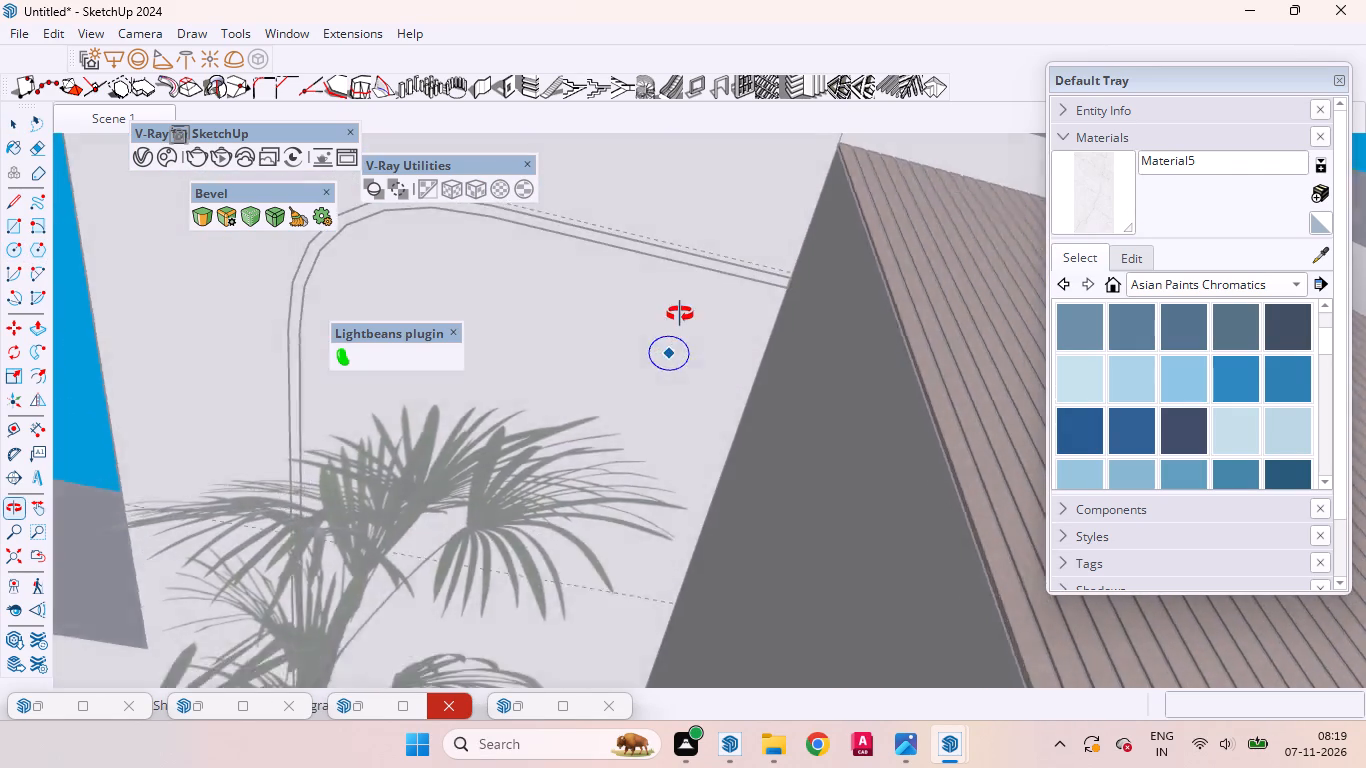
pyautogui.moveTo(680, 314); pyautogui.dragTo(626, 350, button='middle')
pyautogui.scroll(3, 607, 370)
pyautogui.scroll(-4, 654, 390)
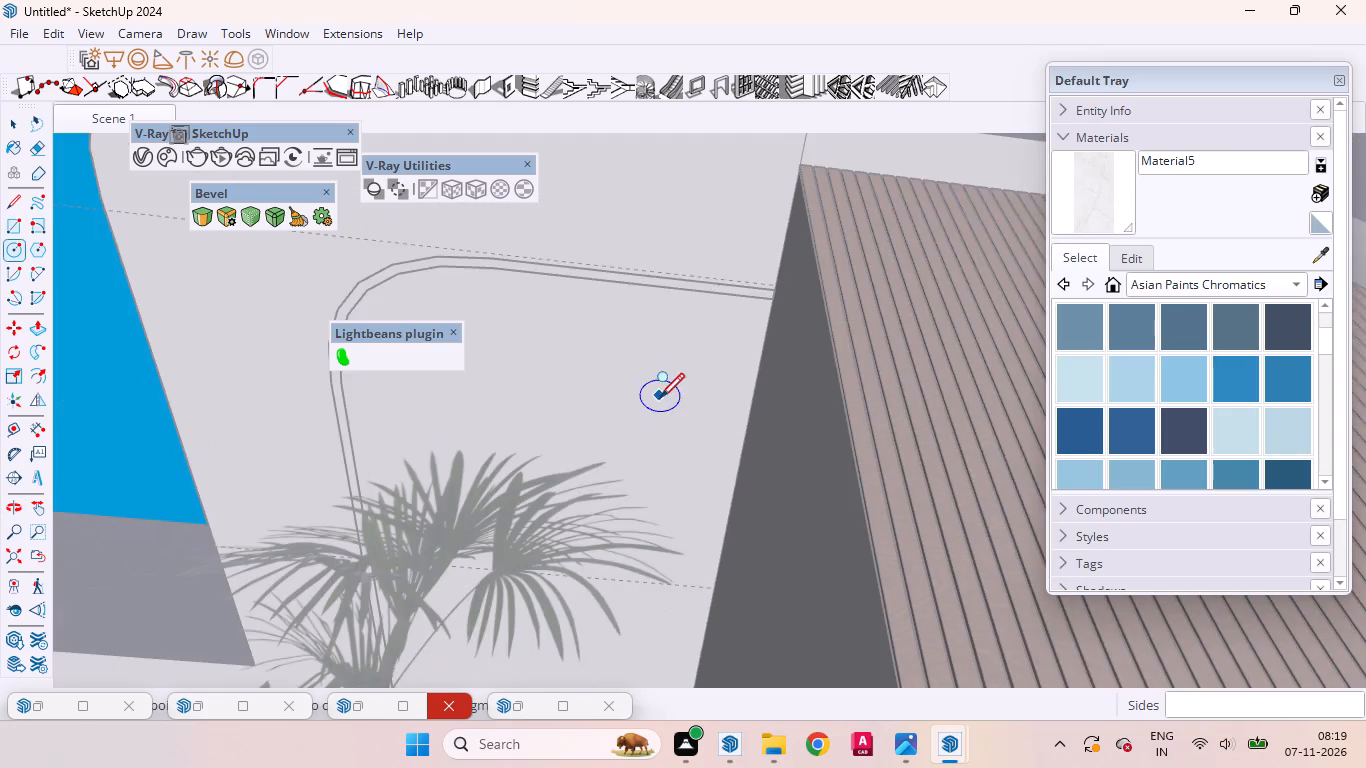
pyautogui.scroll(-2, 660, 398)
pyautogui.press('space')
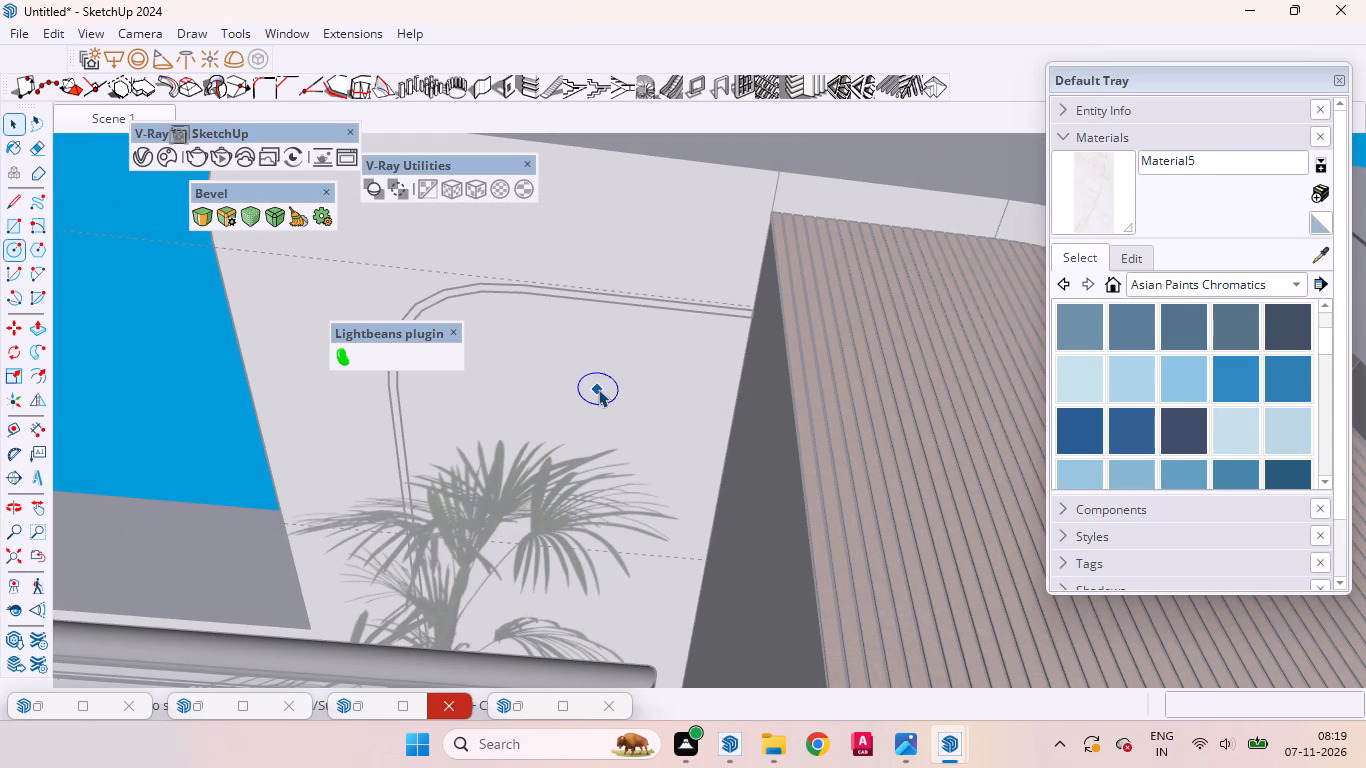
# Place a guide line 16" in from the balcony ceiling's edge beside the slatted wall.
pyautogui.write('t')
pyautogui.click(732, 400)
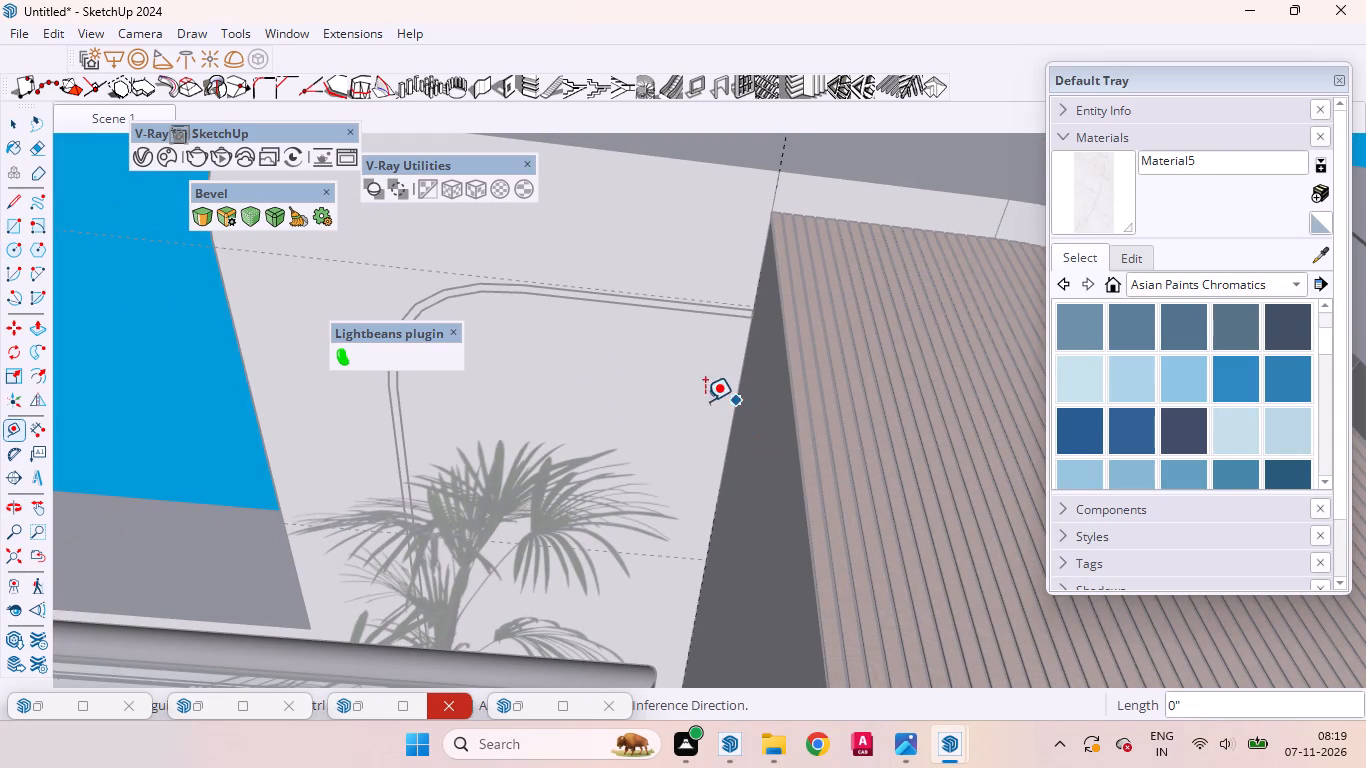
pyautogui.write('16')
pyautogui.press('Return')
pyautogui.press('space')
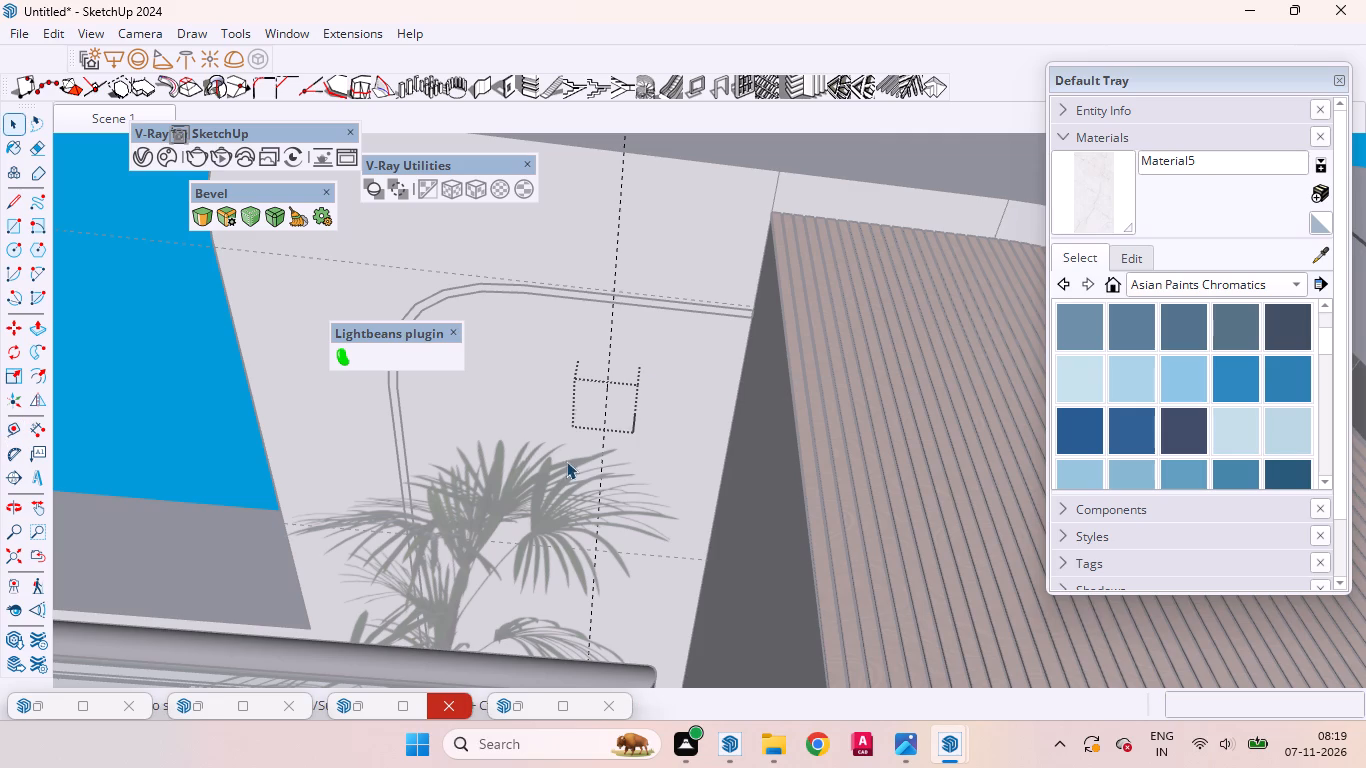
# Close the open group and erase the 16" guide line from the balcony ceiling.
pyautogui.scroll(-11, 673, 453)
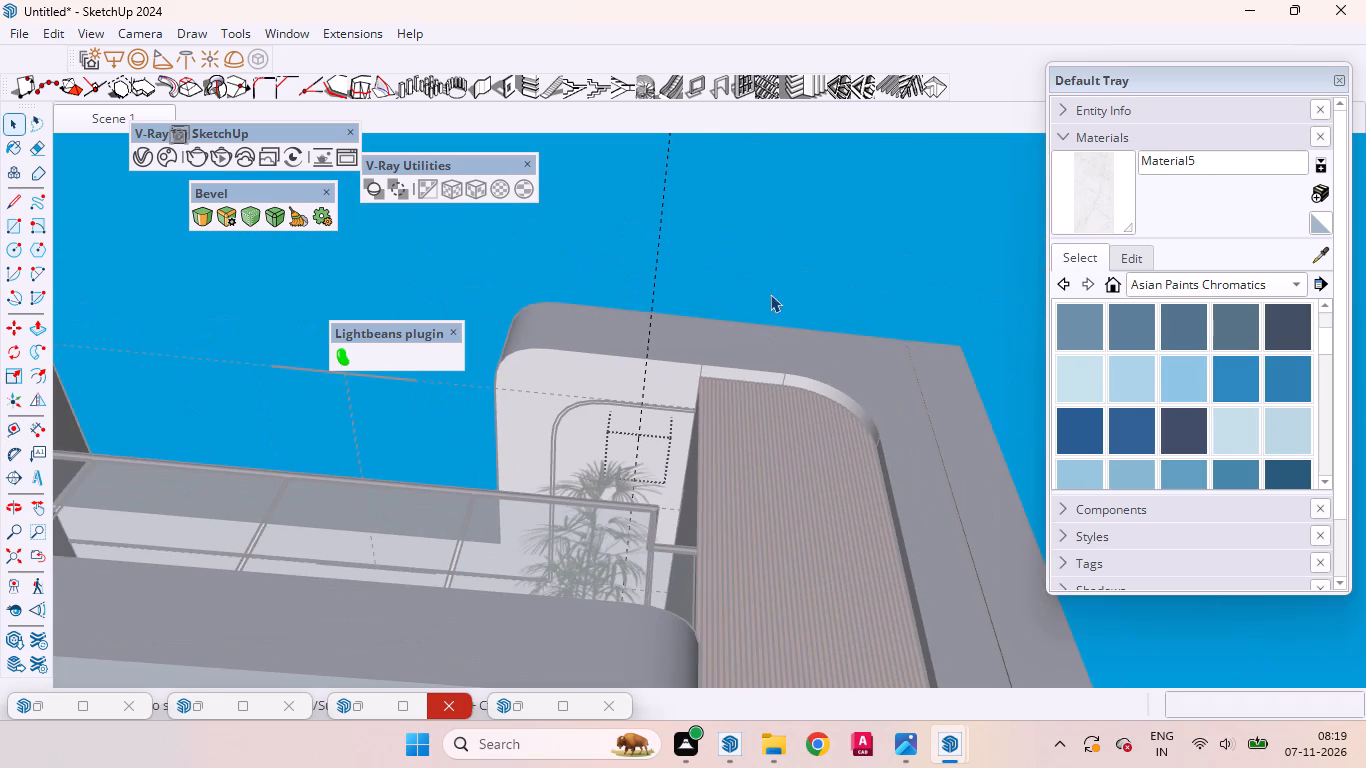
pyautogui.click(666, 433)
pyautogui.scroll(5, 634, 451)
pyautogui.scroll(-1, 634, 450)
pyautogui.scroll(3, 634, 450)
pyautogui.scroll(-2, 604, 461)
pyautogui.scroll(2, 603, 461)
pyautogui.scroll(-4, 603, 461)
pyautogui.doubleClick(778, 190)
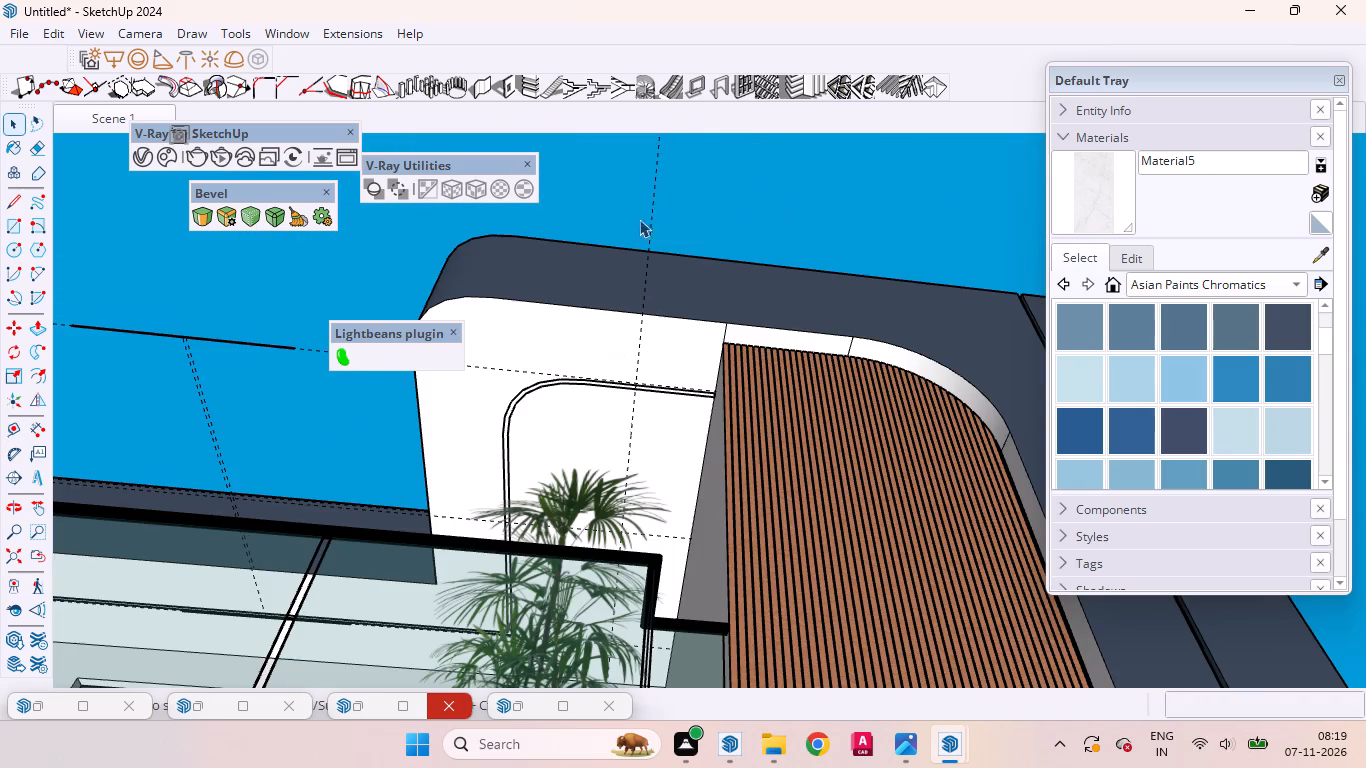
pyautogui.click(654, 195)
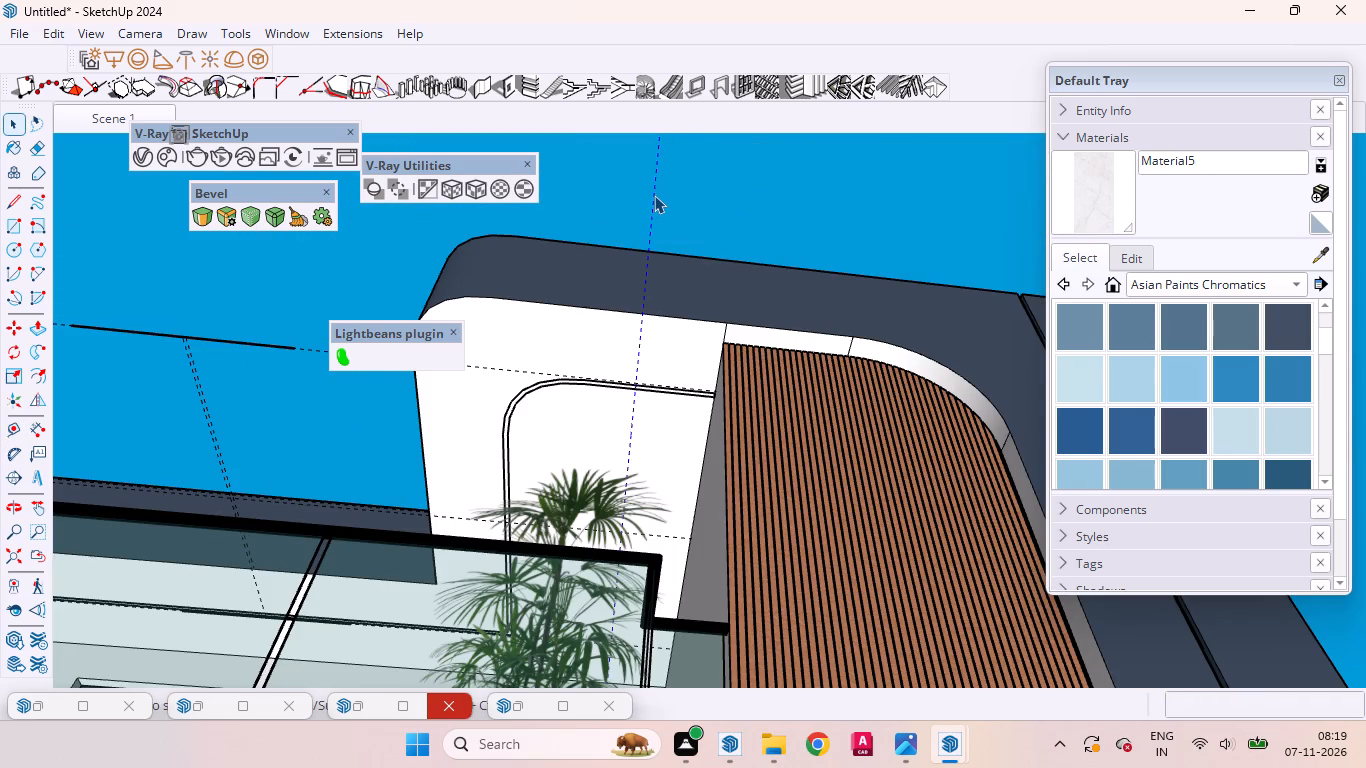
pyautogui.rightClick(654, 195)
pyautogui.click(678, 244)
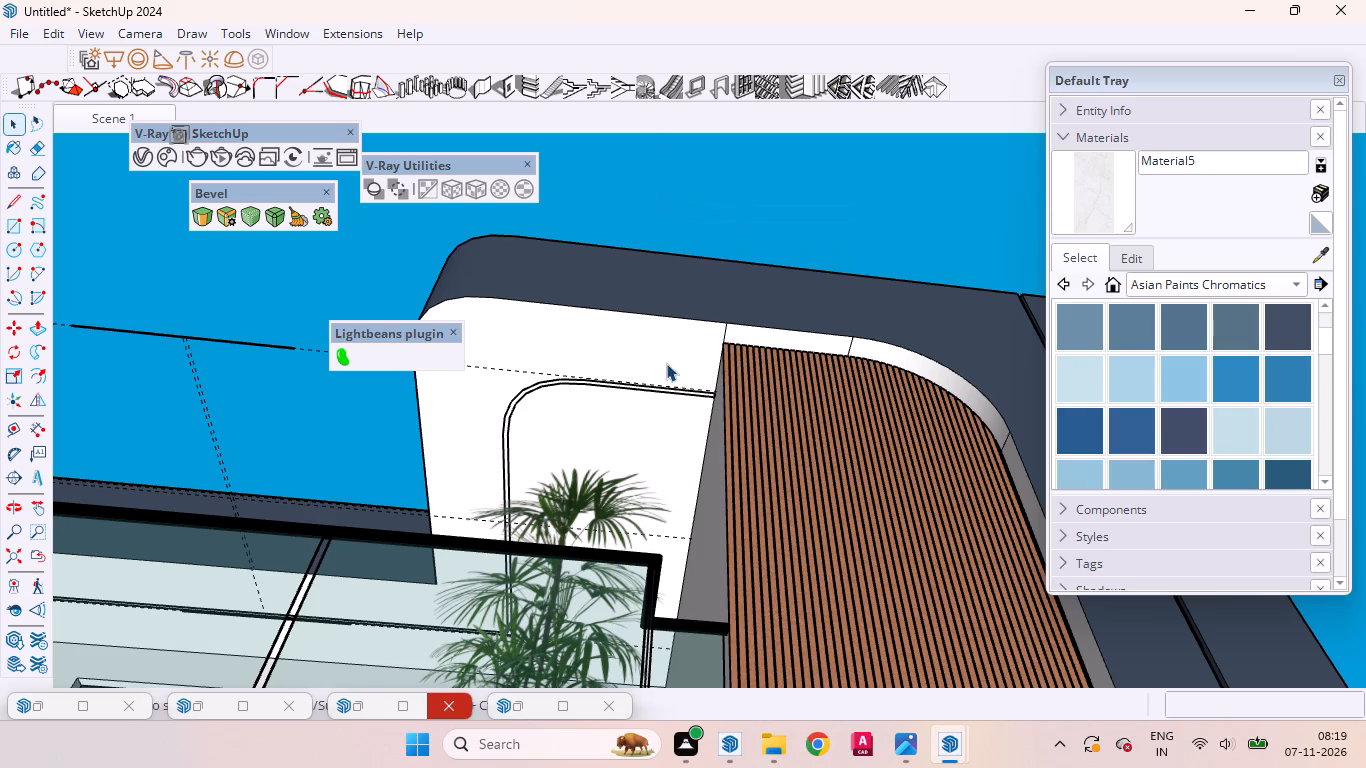
# Place a guide line 1'8" in from the balcony ceiling's edge beside the slatted wall.
pyautogui.press('t')
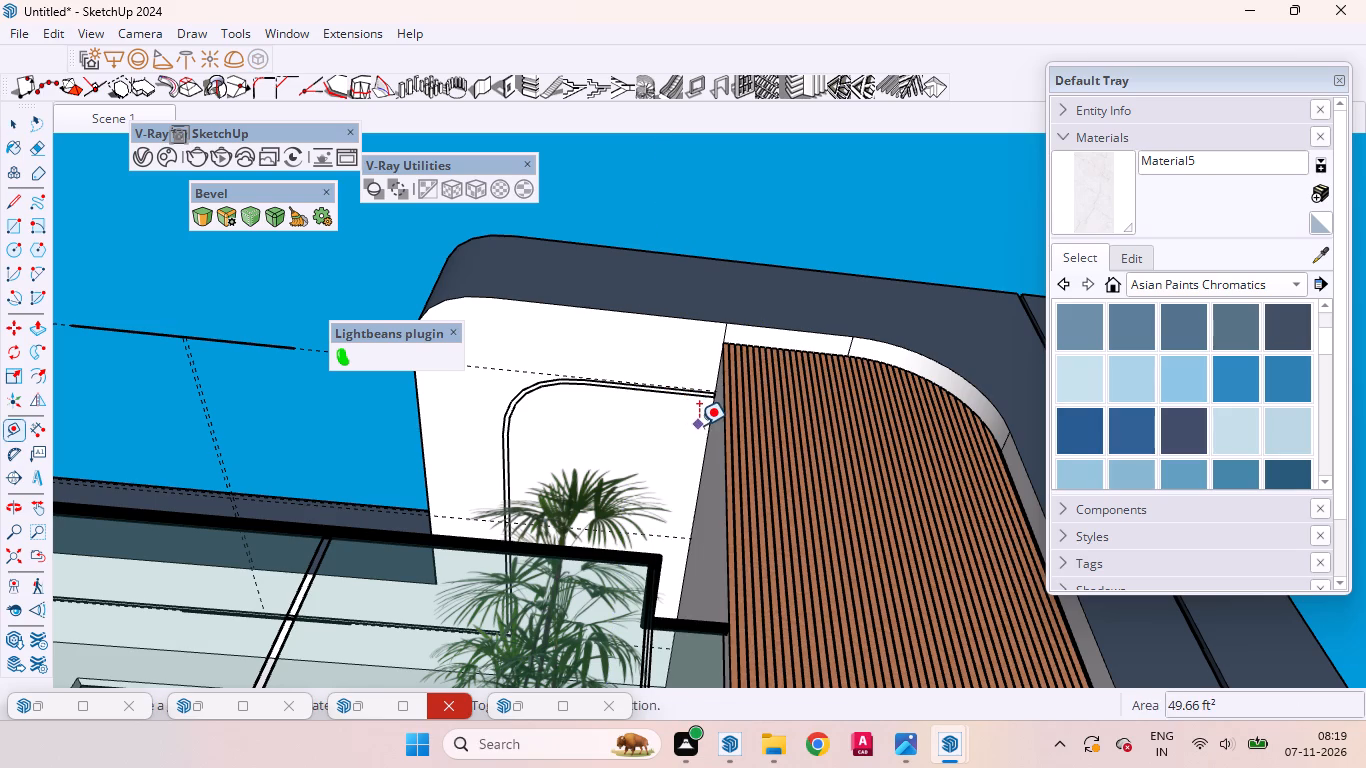
pyautogui.click(703, 425)
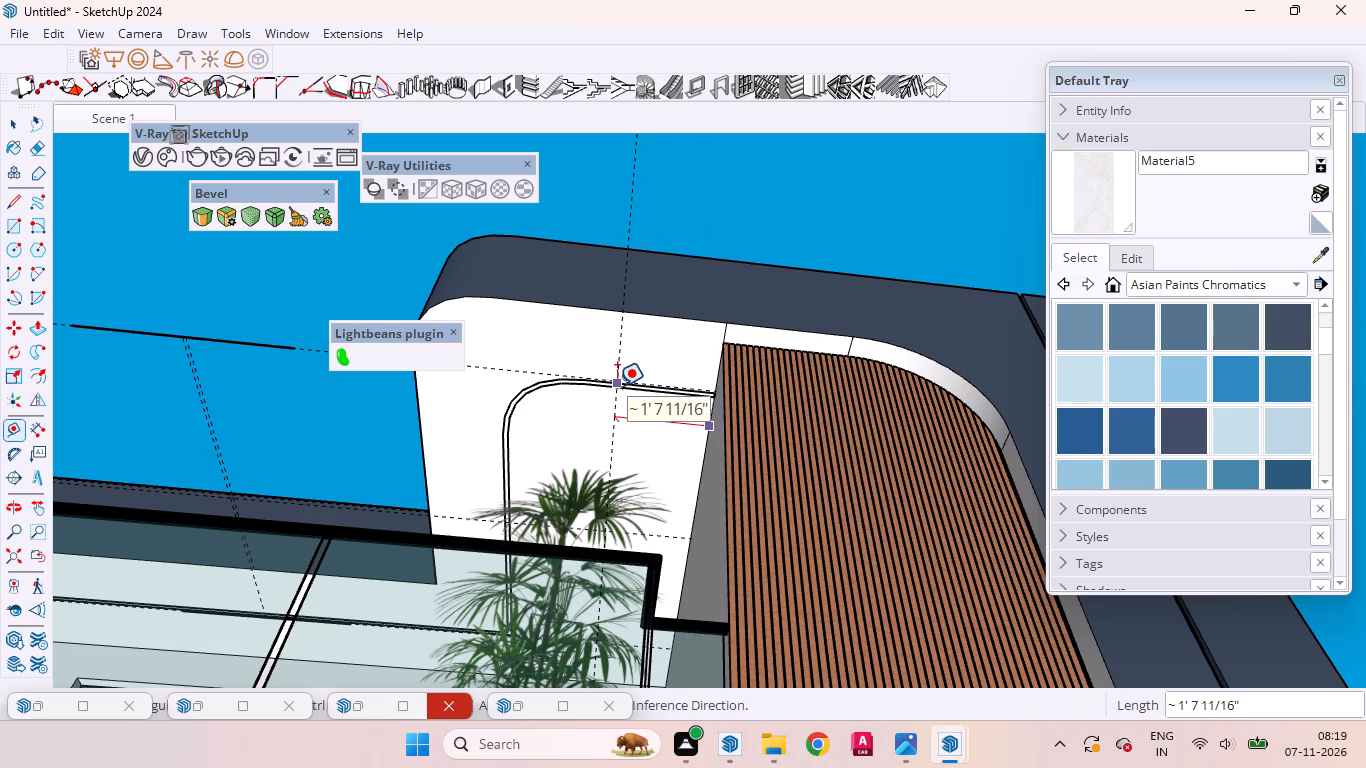
pyautogui.press('1')
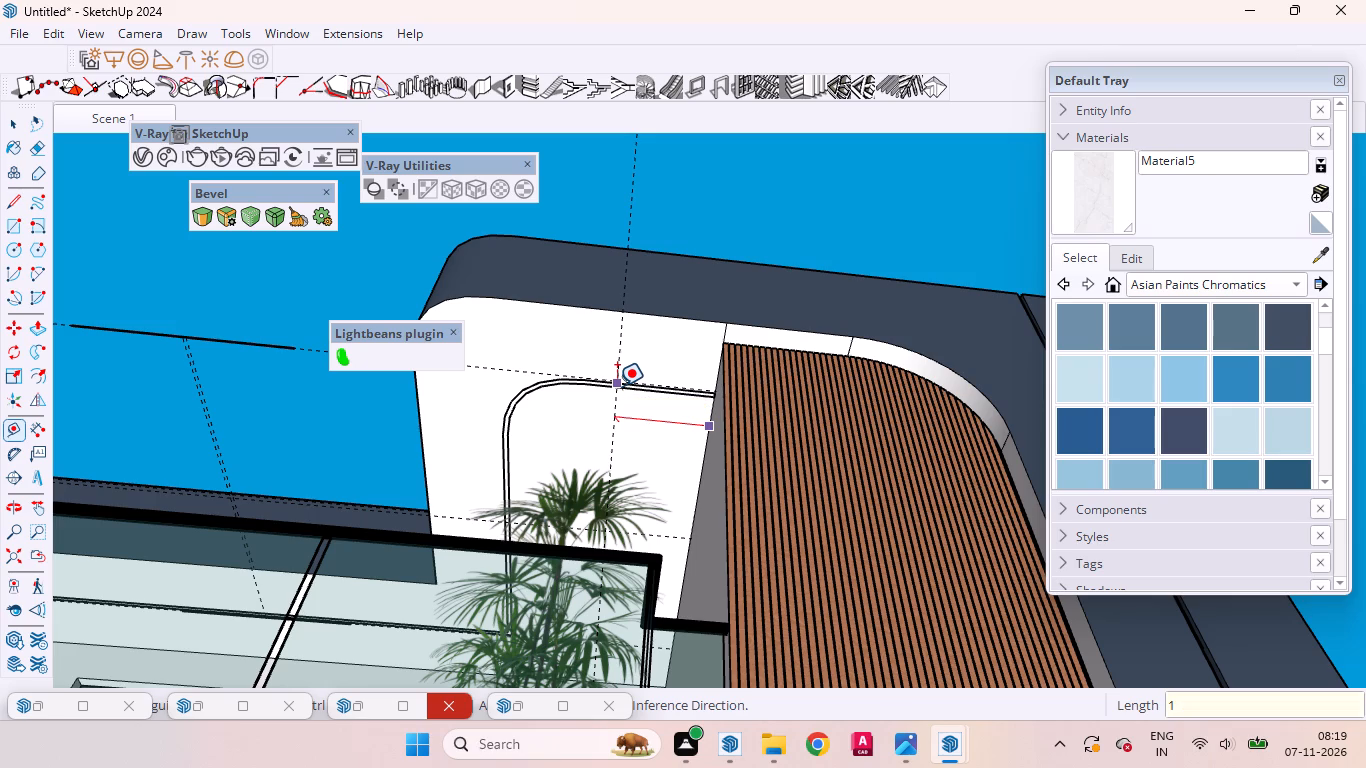
pyautogui.write("'8")
pyautogui.press('Return')
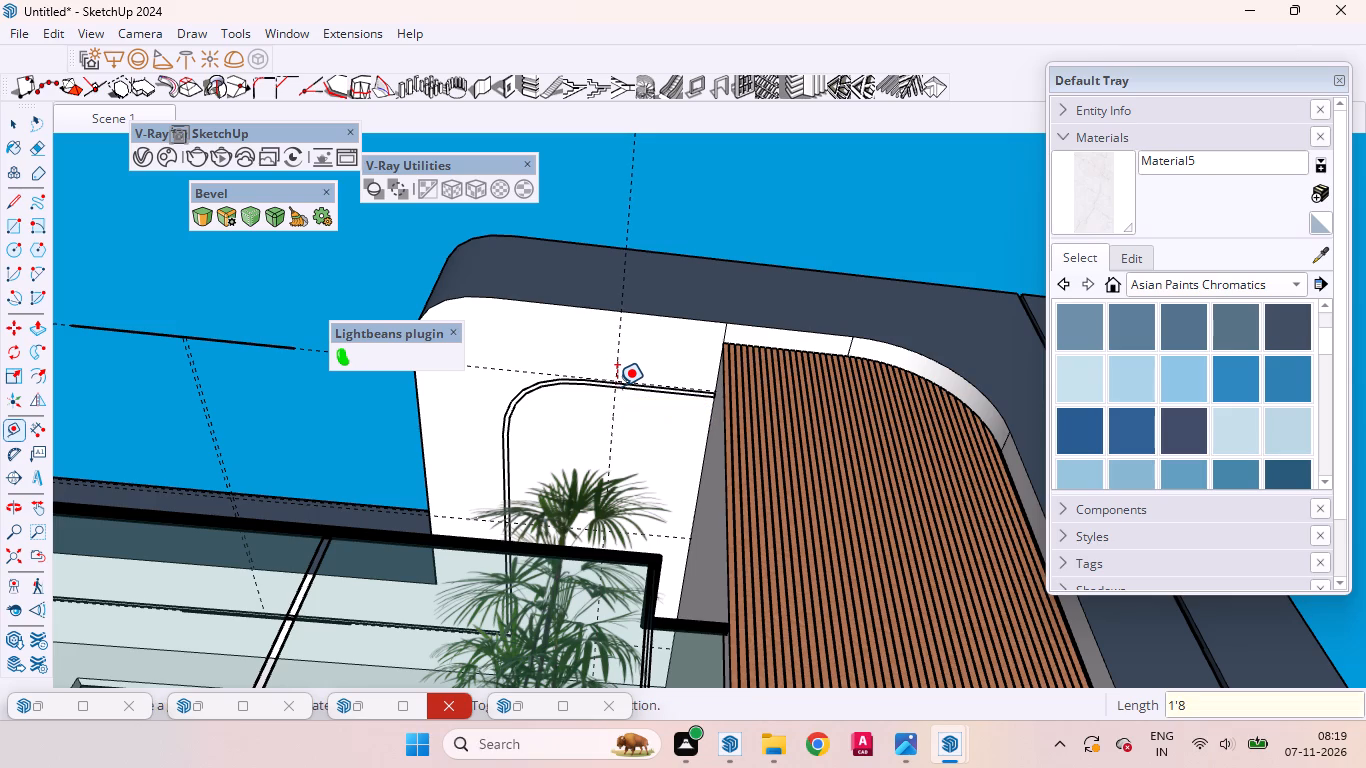
pyautogui.press('space')
# Start a new group and draw a circle about 1 5/16" in radius on the balcony ceiling, centred on the 1'8" guide.
pyautogui.scroll(-9, 742, 407)
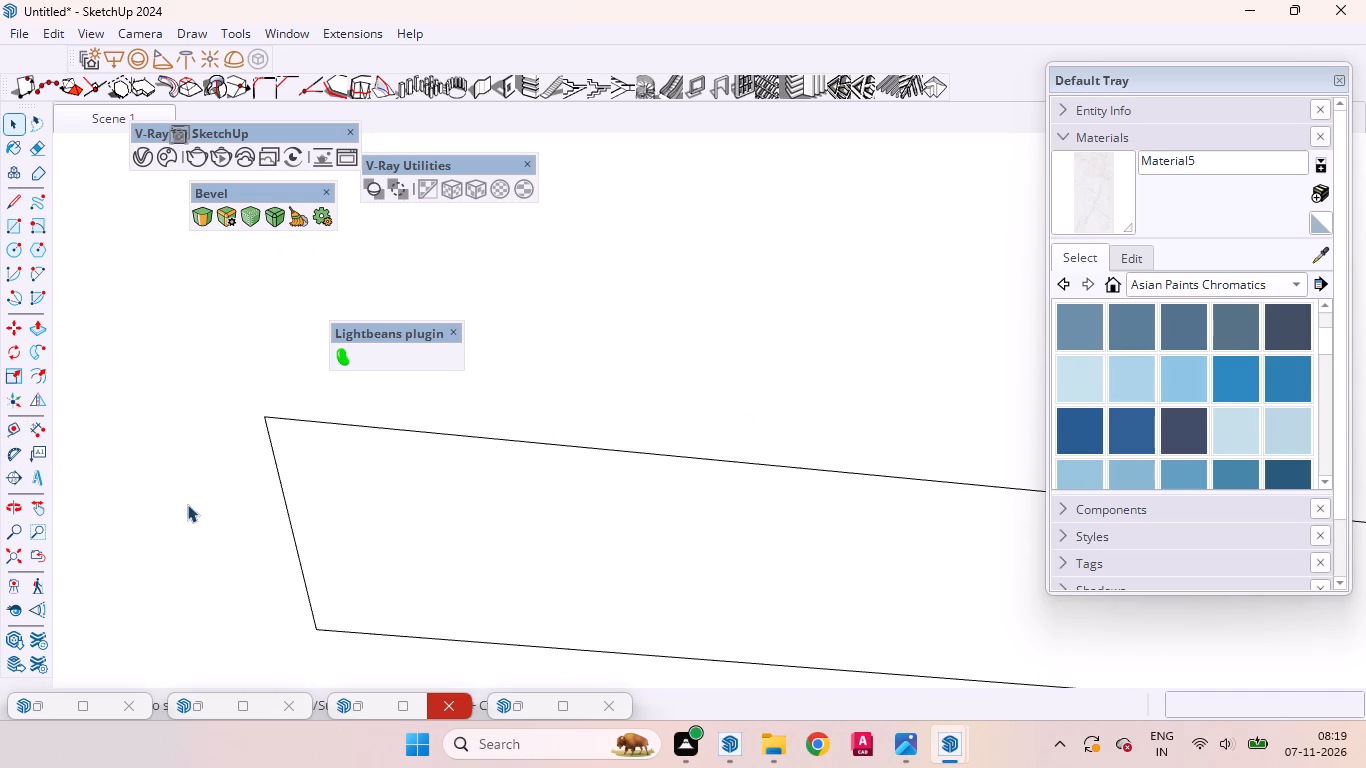
pyautogui.click(29, 556)
pyautogui.moveTo(529, 392); pyautogui.dragTo(738, 503, button='middle')
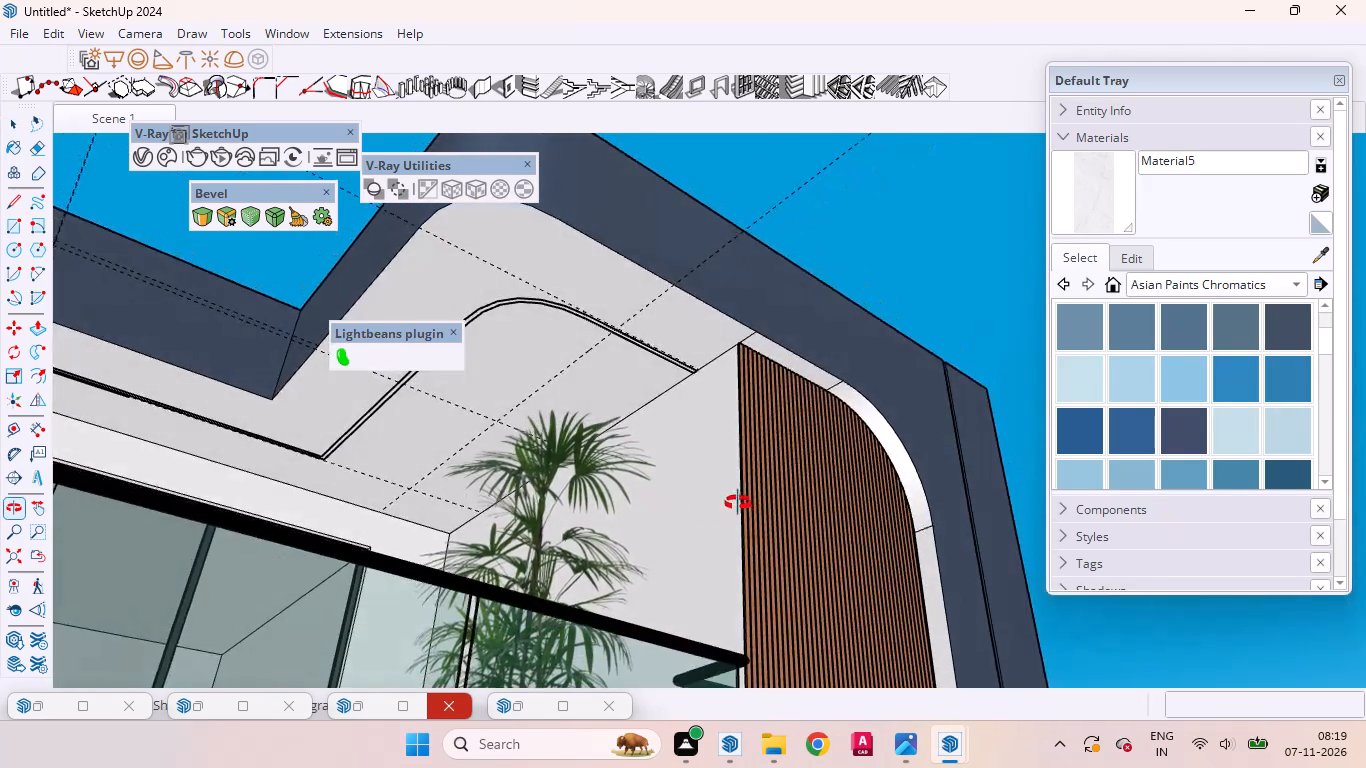
pyautogui.moveTo(738, 503); pyautogui.dragTo(522, 531, button='middle')
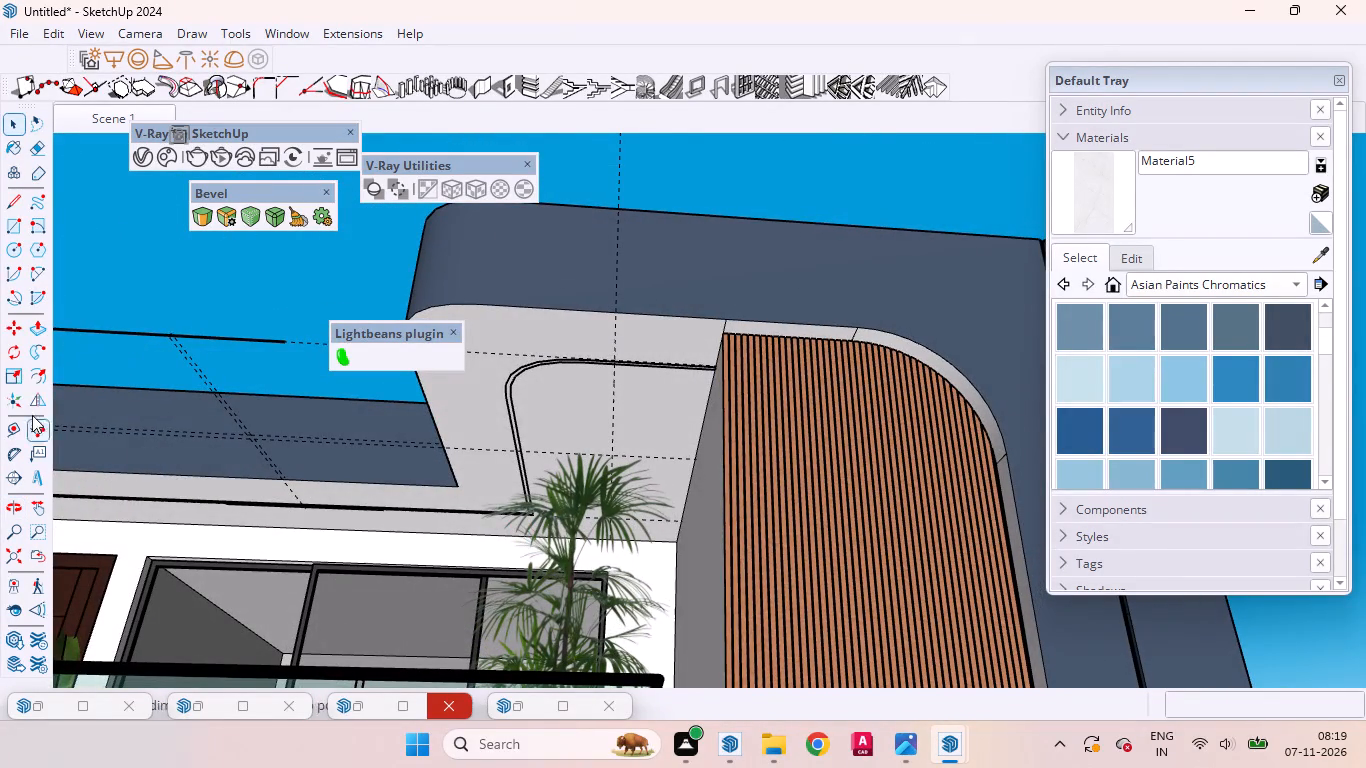
pyautogui.rightClick(710, 170)
pyautogui.click(811, 244)
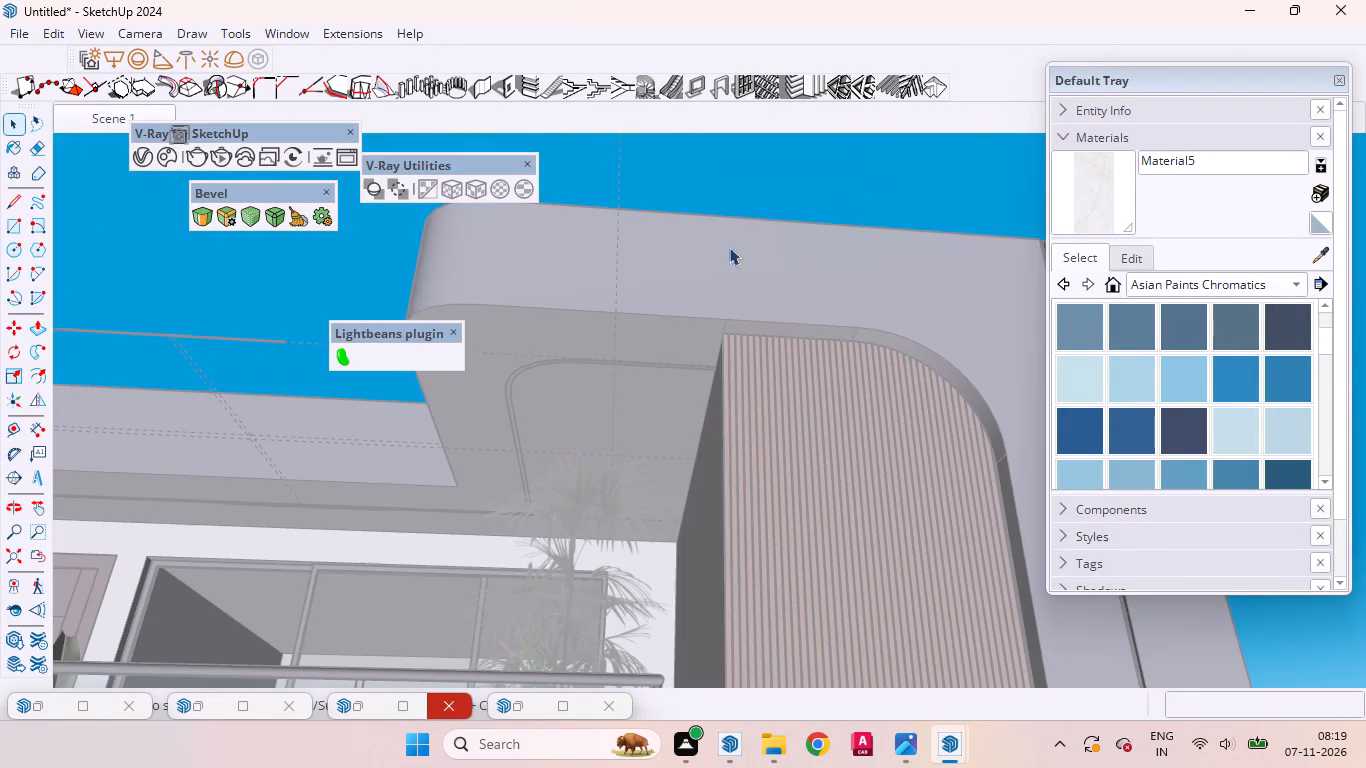
pyautogui.click(9, 241)
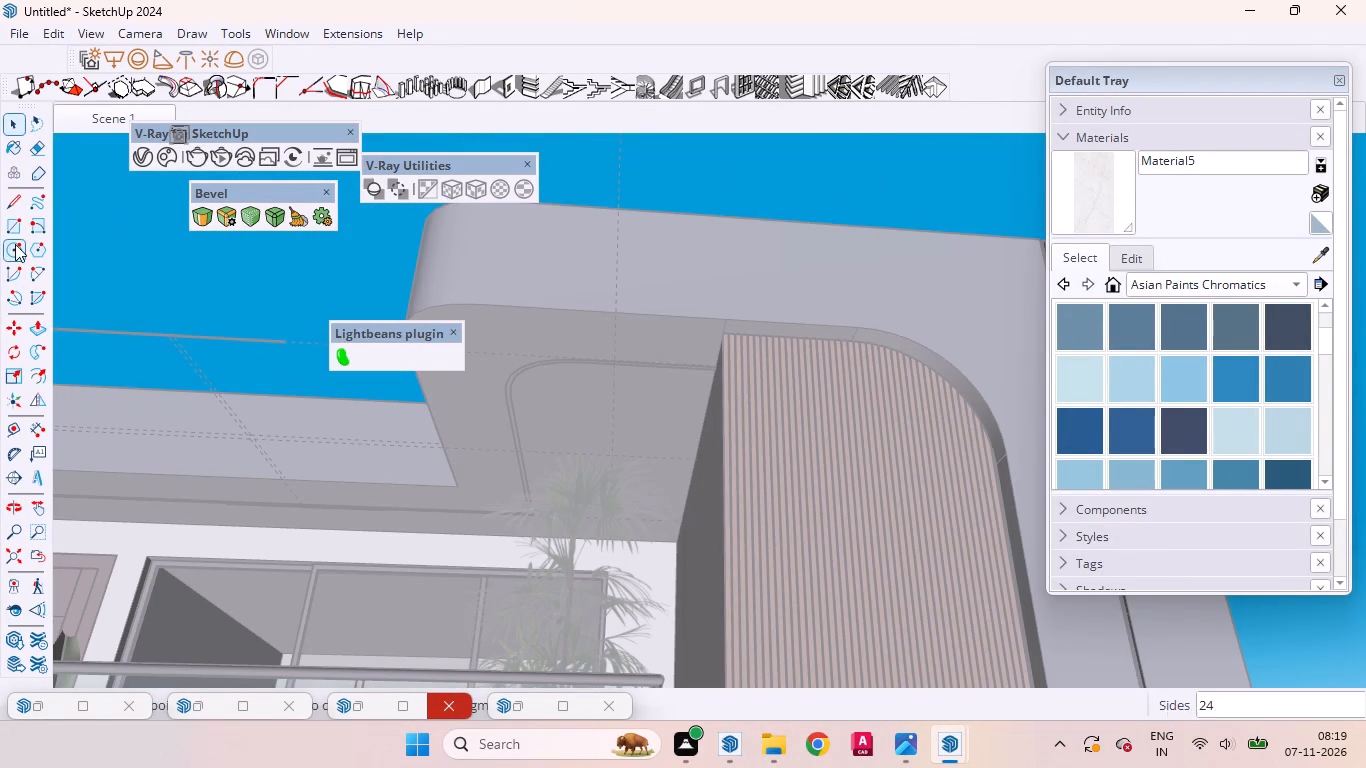
pyautogui.scroll(8, 635, 397)
pyautogui.moveTo(617, 418); pyautogui.dragTo(621, 271, button='middle')
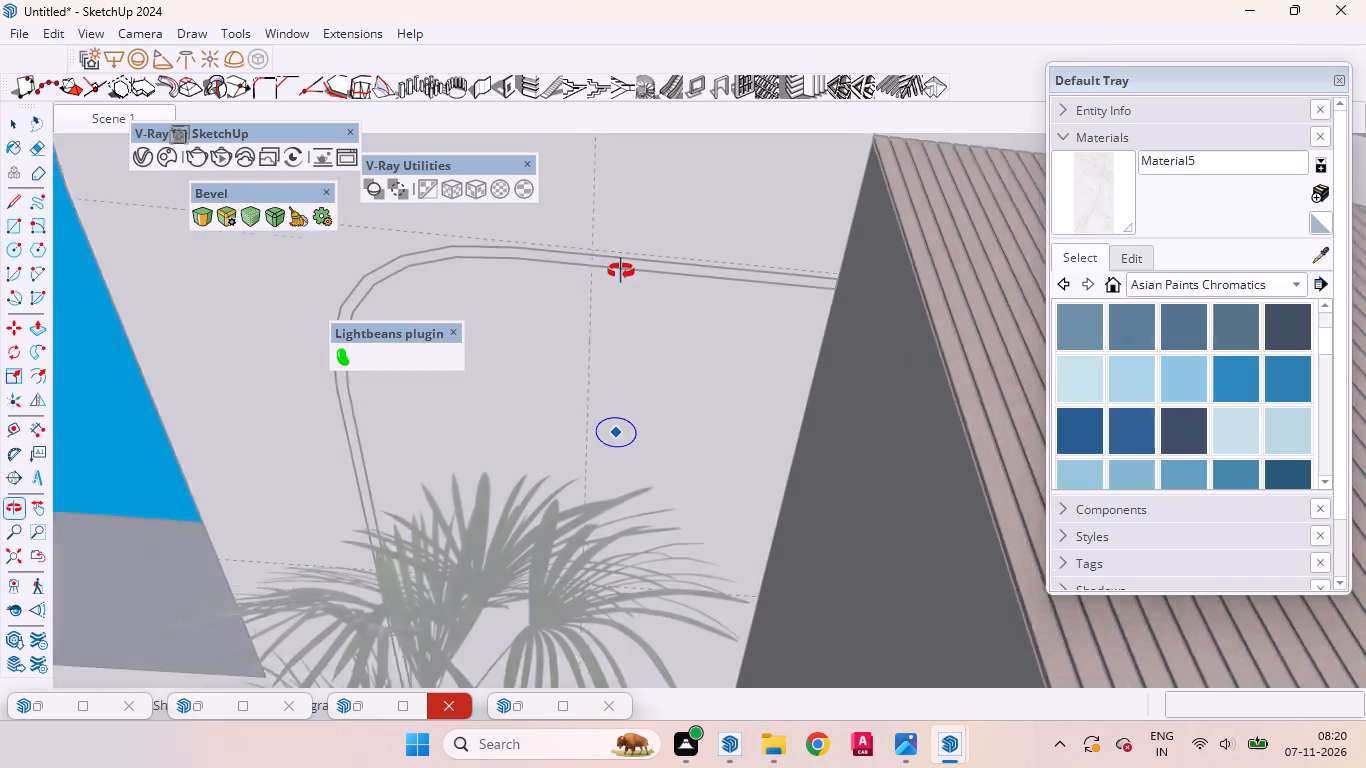
pyautogui.moveTo(621, 271); pyautogui.dragTo(627, 237, button='middle')
pyautogui.scroll(8, 602, 336)
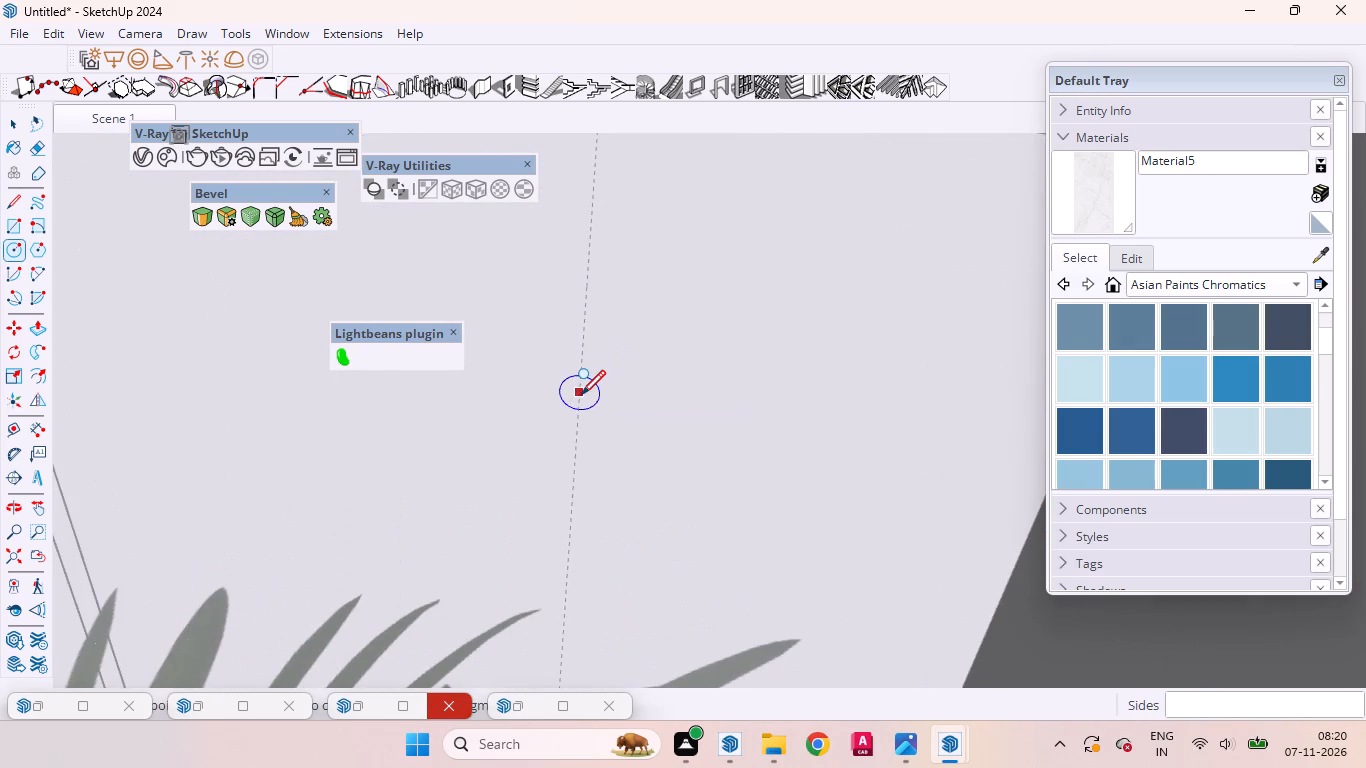
pyautogui.click(580, 392)
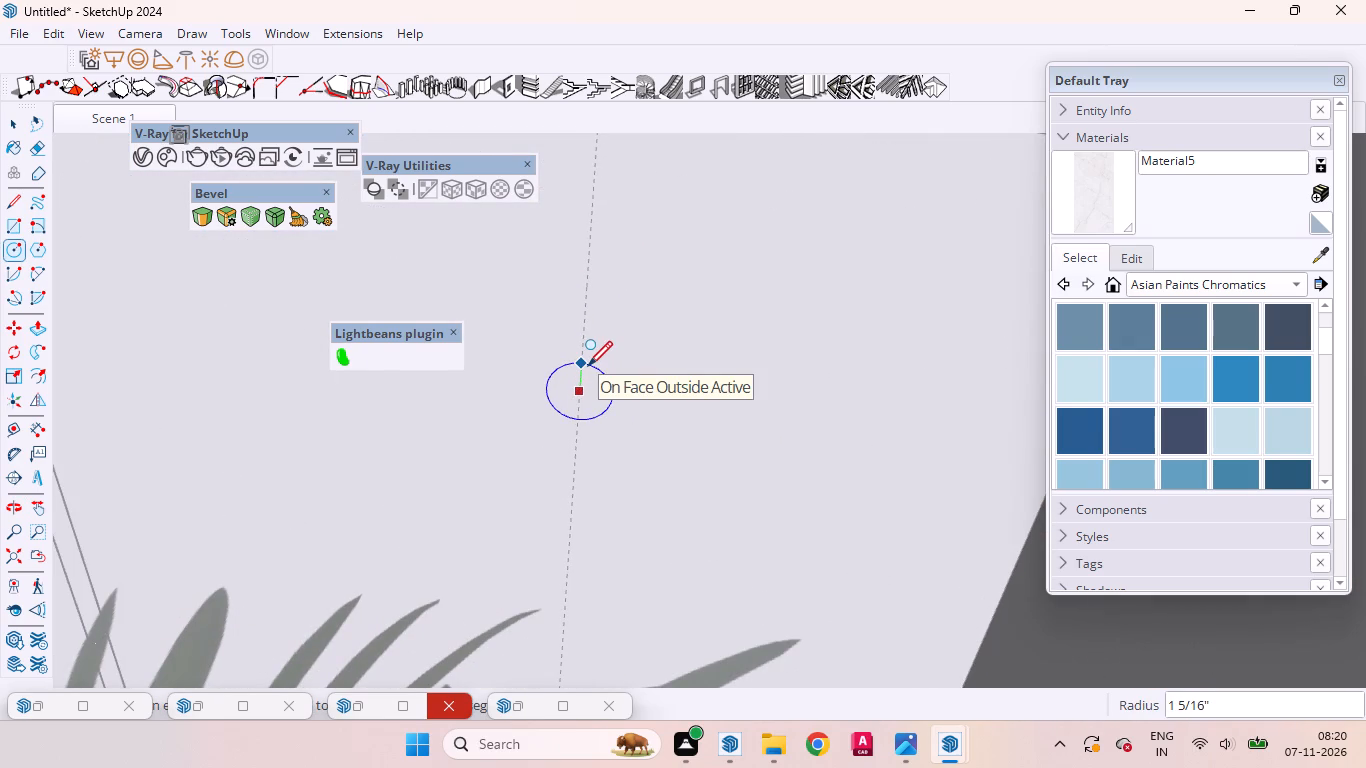
pyautogui.click(588, 364)
# Push/Pull the ceiling circle down 12 mm to form the downlight disc.
pyautogui.scroll(-15, 686, 343)
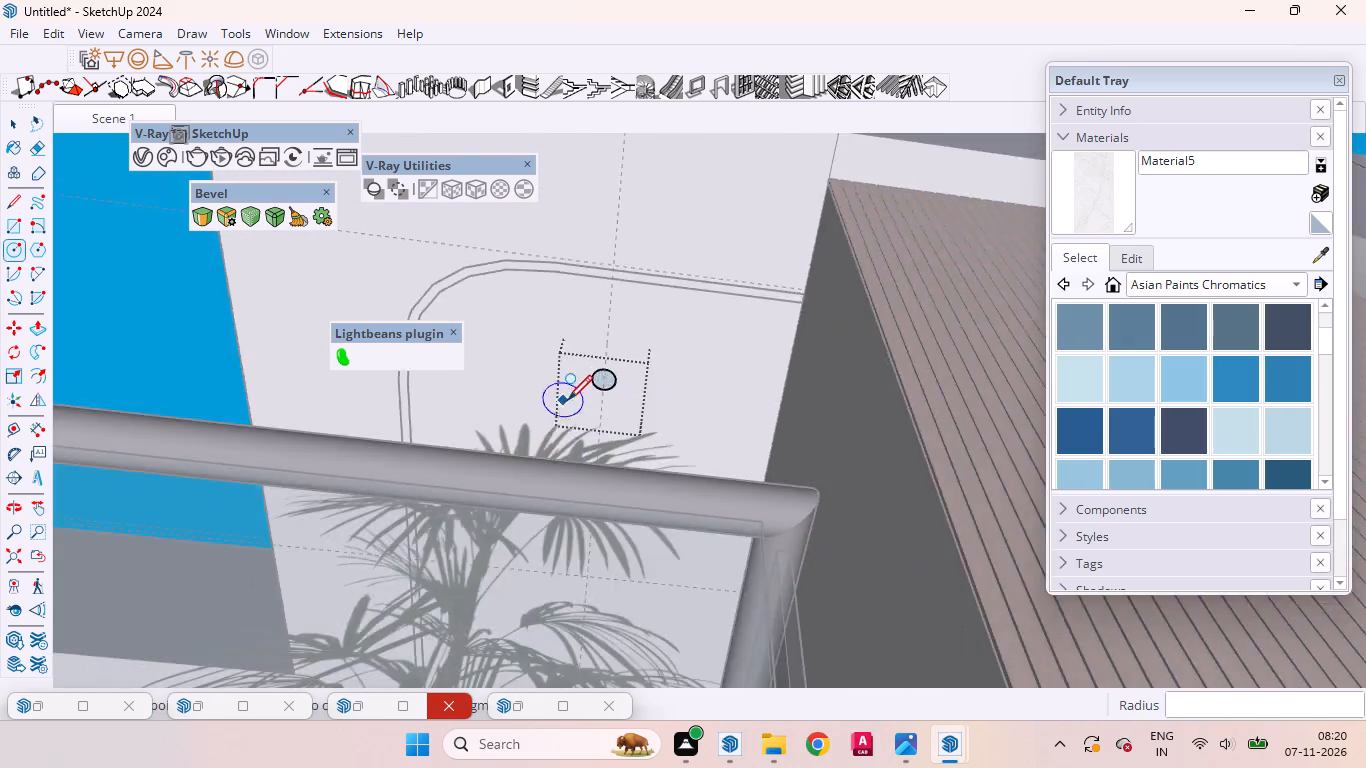
pyautogui.scroll(-3, 568, 398)
pyautogui.moveTo(656, 376); pyautogui.dragTo(772, 669, button='middle')
pyautogui.scroll(-5, 596, 527)
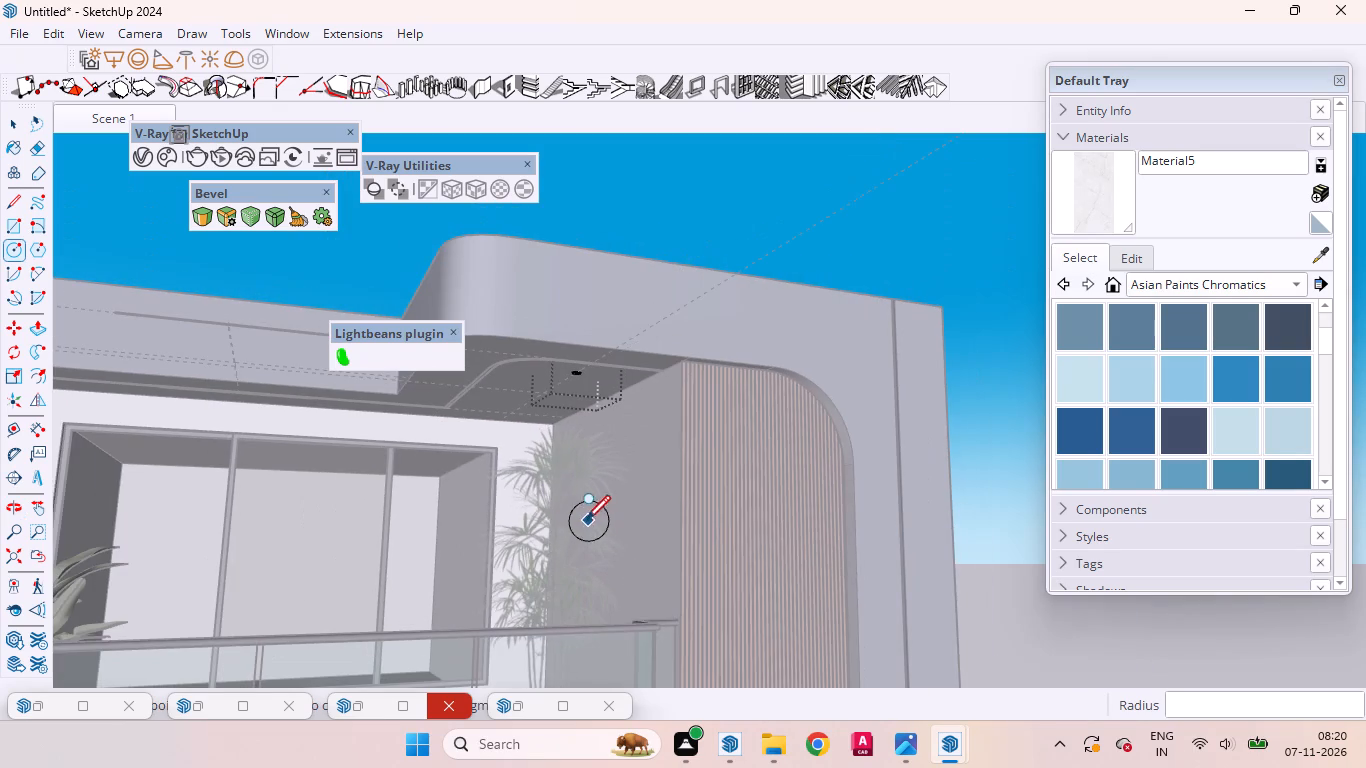
pyautogui.click(32, 331)
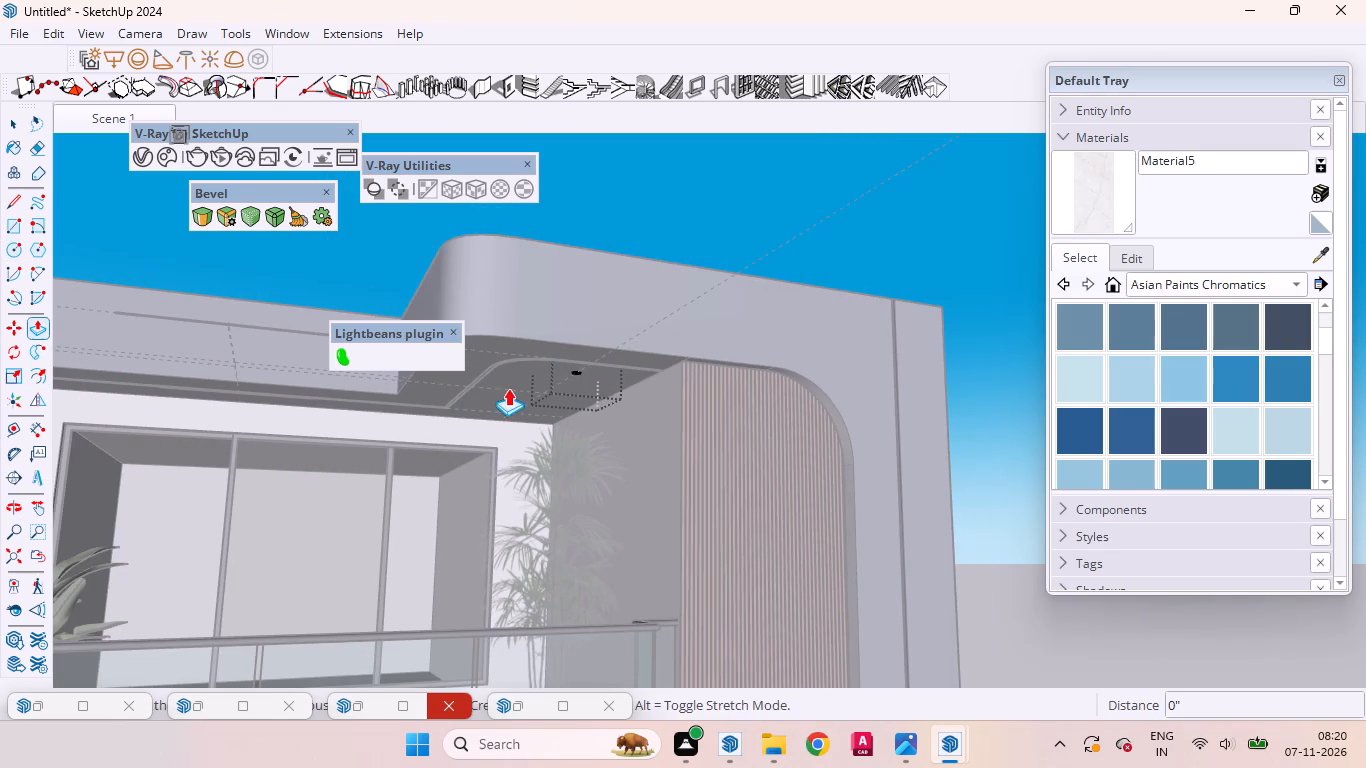
pyautogui.scroll(20, 526, 389)
pyautogui.scroll(5, 526, 389)
pyautogui.moveTo(601, 406); pyautogui.dragTo(601, 357, button='middle')
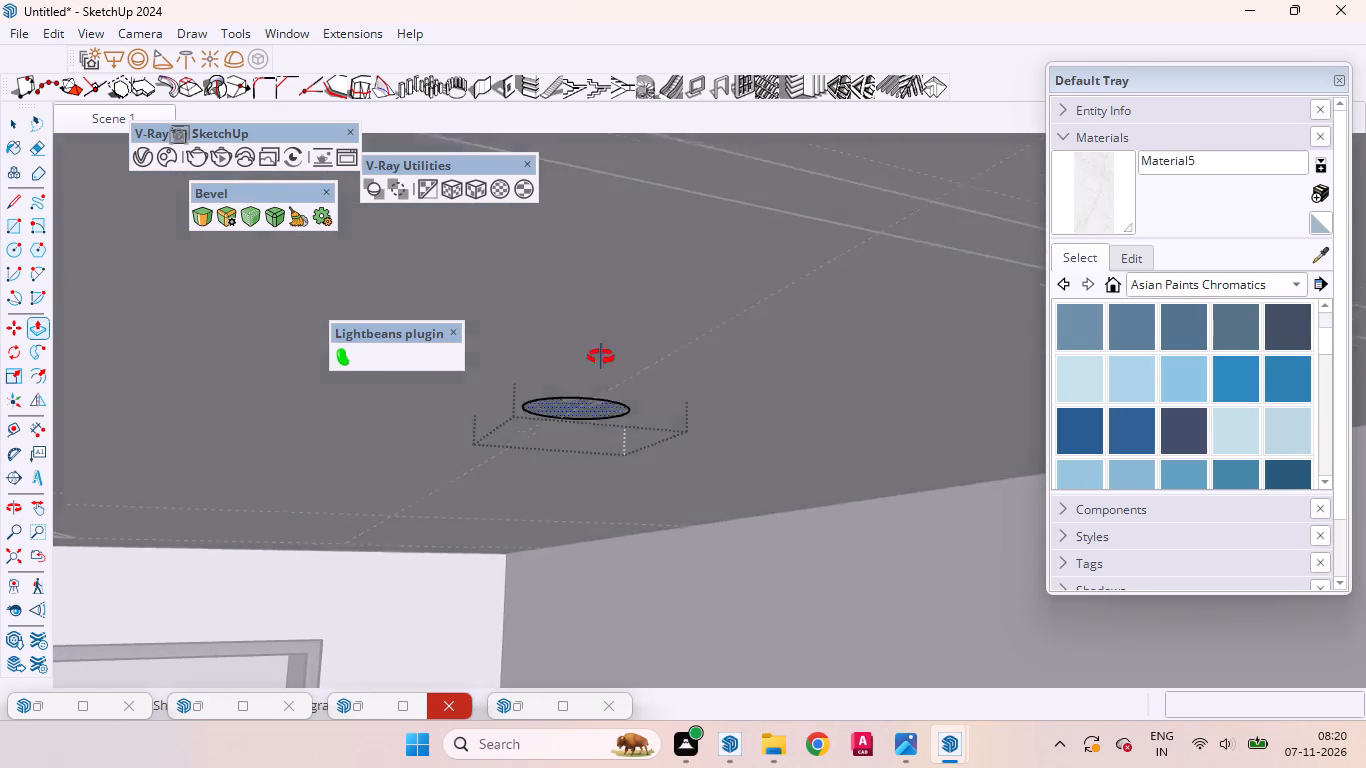
pyautogui.moveTo(601, 357); pyautogui.dragTo(583, 250, button='middle')
pyautogui.scroll(1, 583, 250)
pyautogui.click(581, 413)
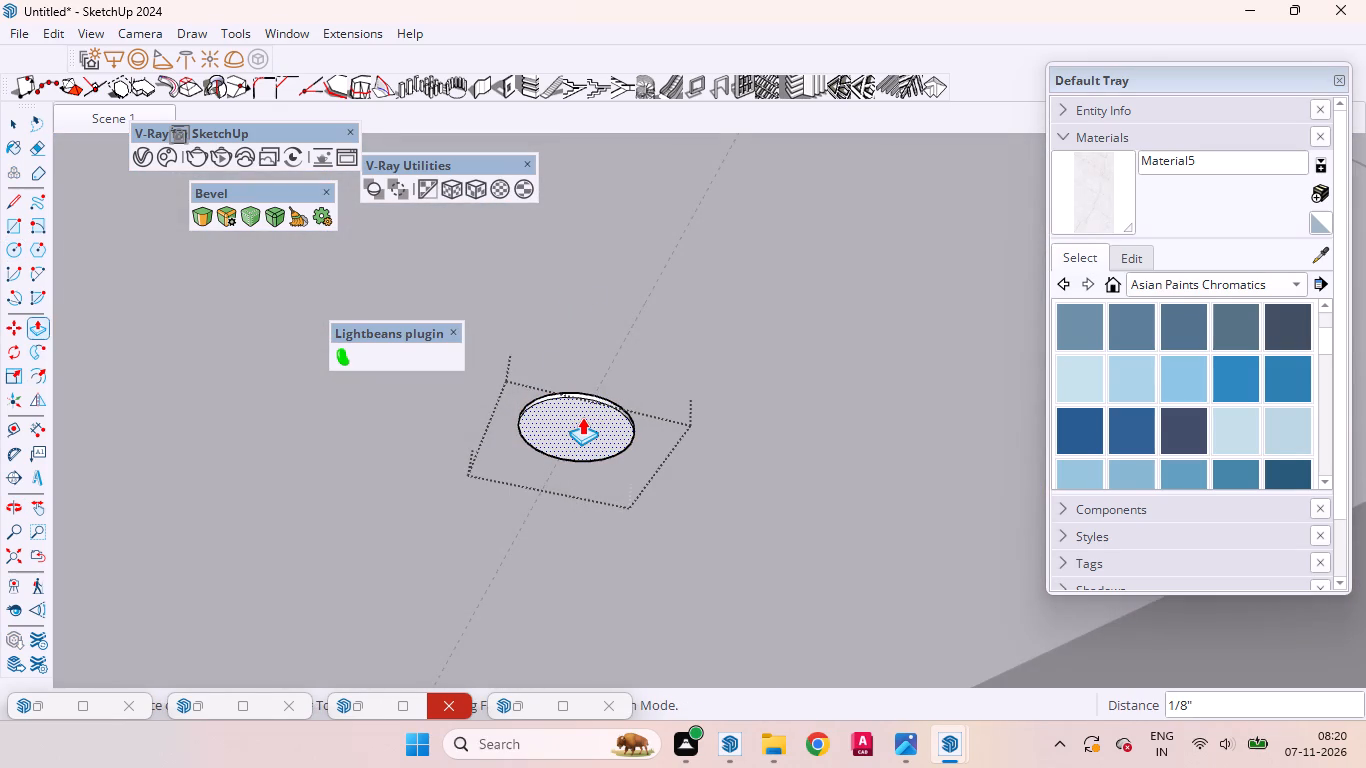
pyautogui.write('12mm')
pyautogui.press('Return')
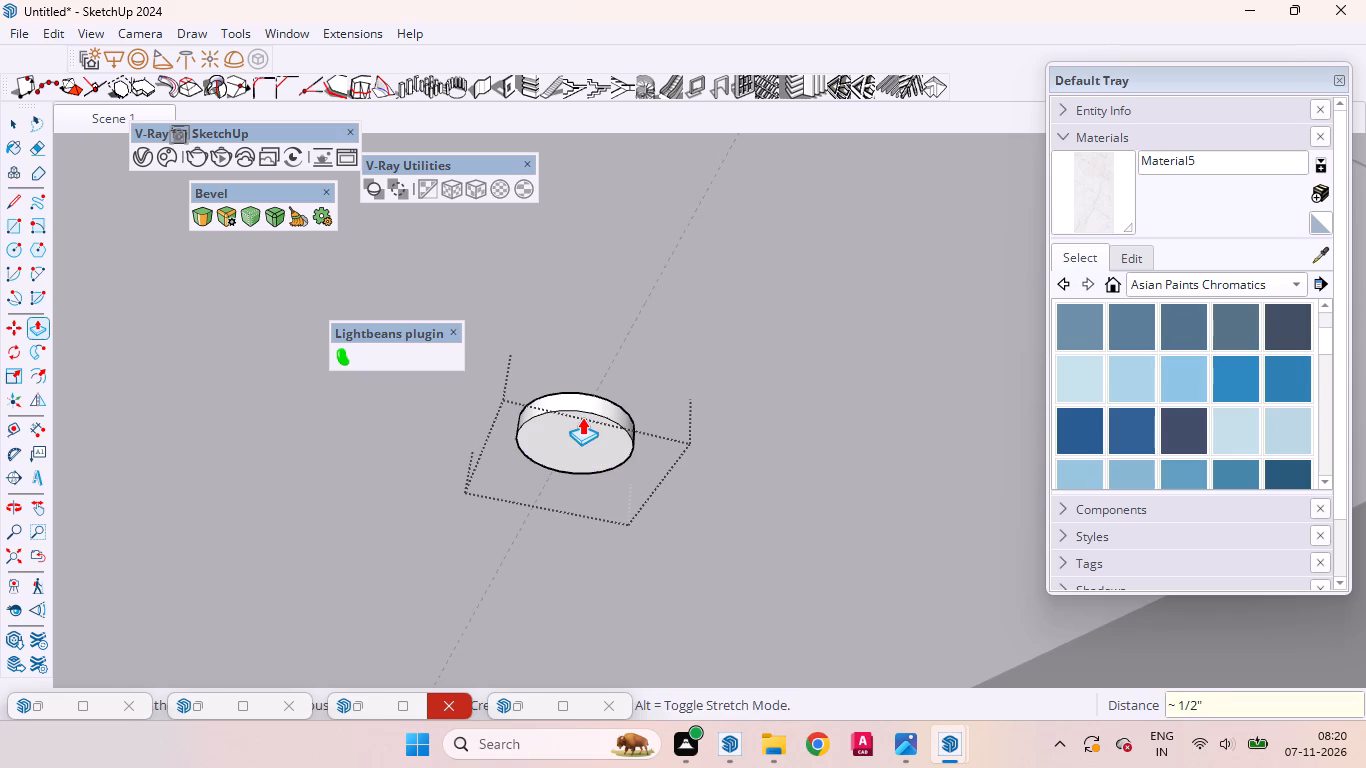
# Offset the downlight disc's bottom face inward by about 5/16" to form a rim.
pyautogui.press('space')
pyautogui.click(569, 438)
pyautogui.press('f')
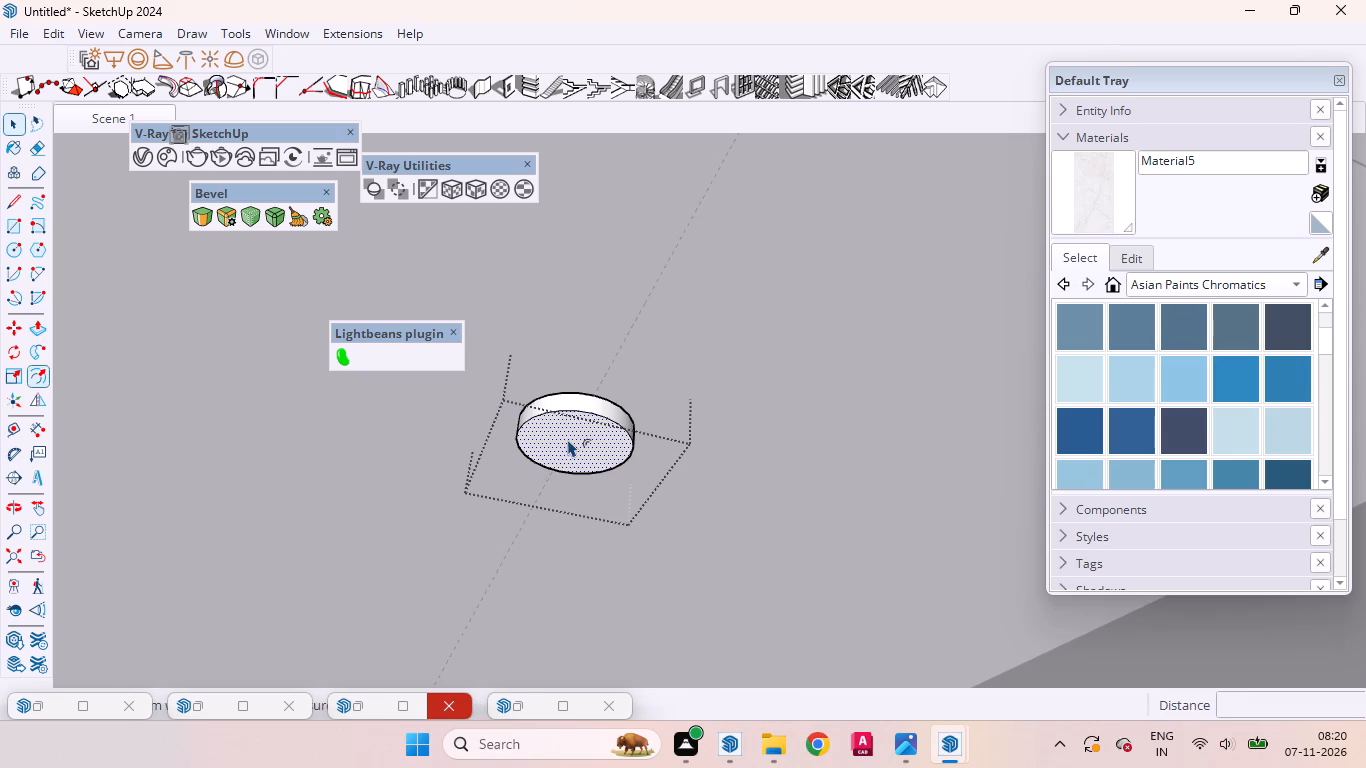
pyautogui.click(543, 428)
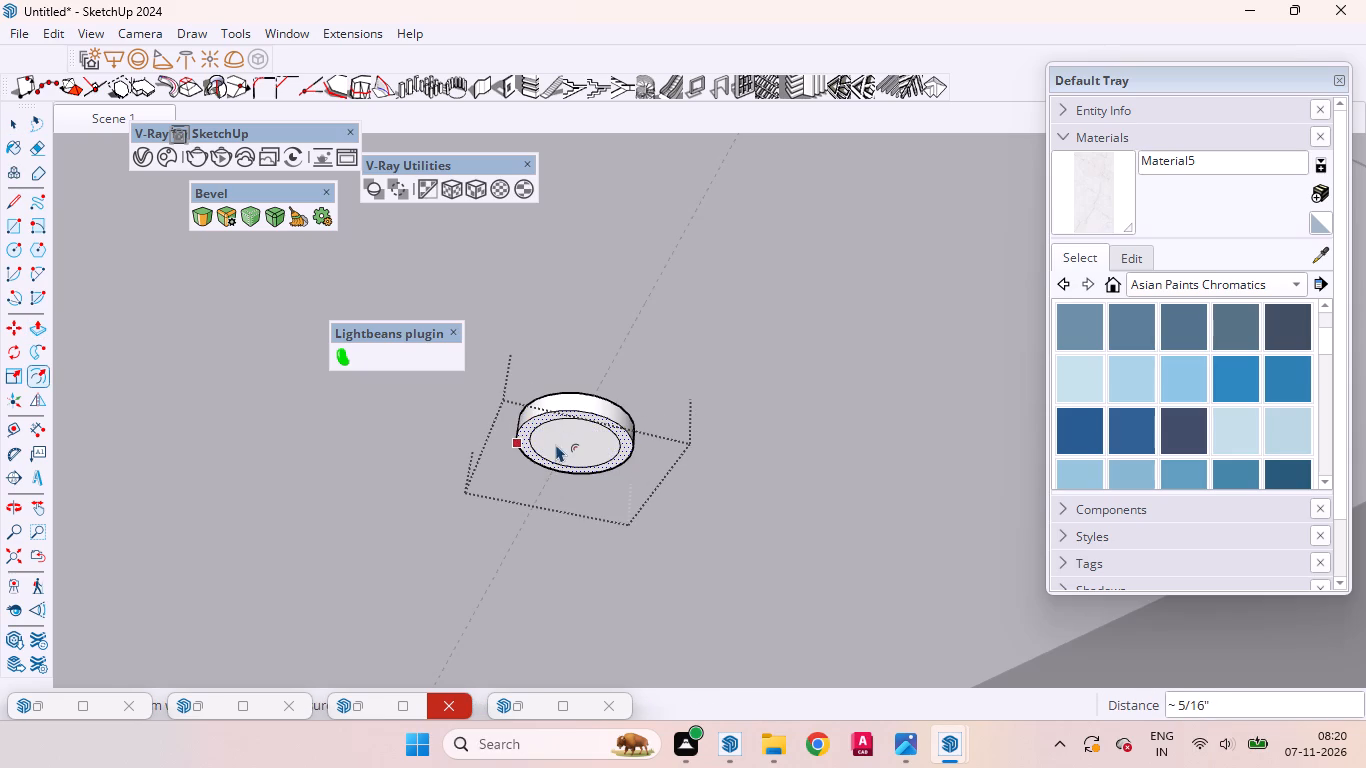
# Recess the inner circle of the downlight's bottom face by about 1/8" with Push/Pull.
pyautogui.press('space')
pyautogui.click(560, 443)
pyautogui.press('p')
pyautogui.click(560, 443)
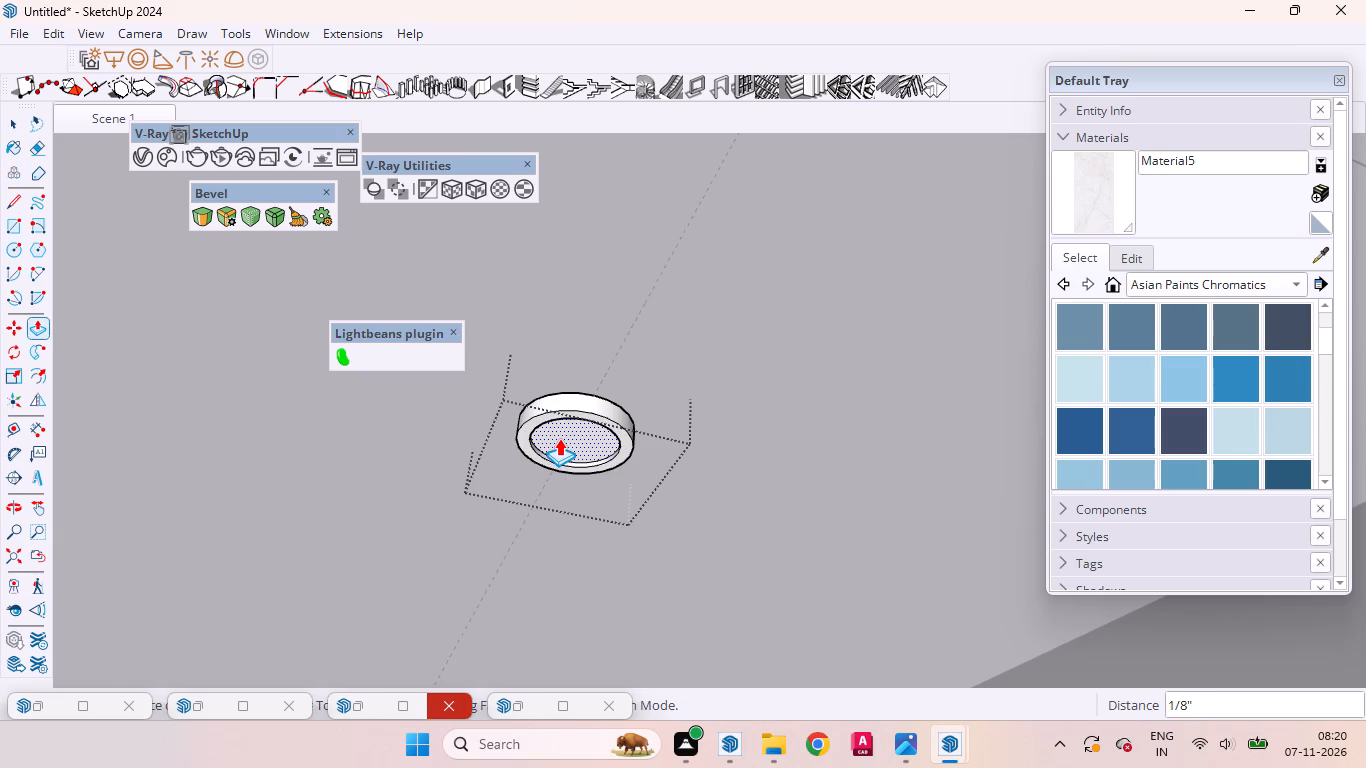
pyautogui.press('space')
# Group the downlight's recessed inner face with its edge and convert it to a V-Ray mesh light.
pyautogui.doubleClick(562, 441)
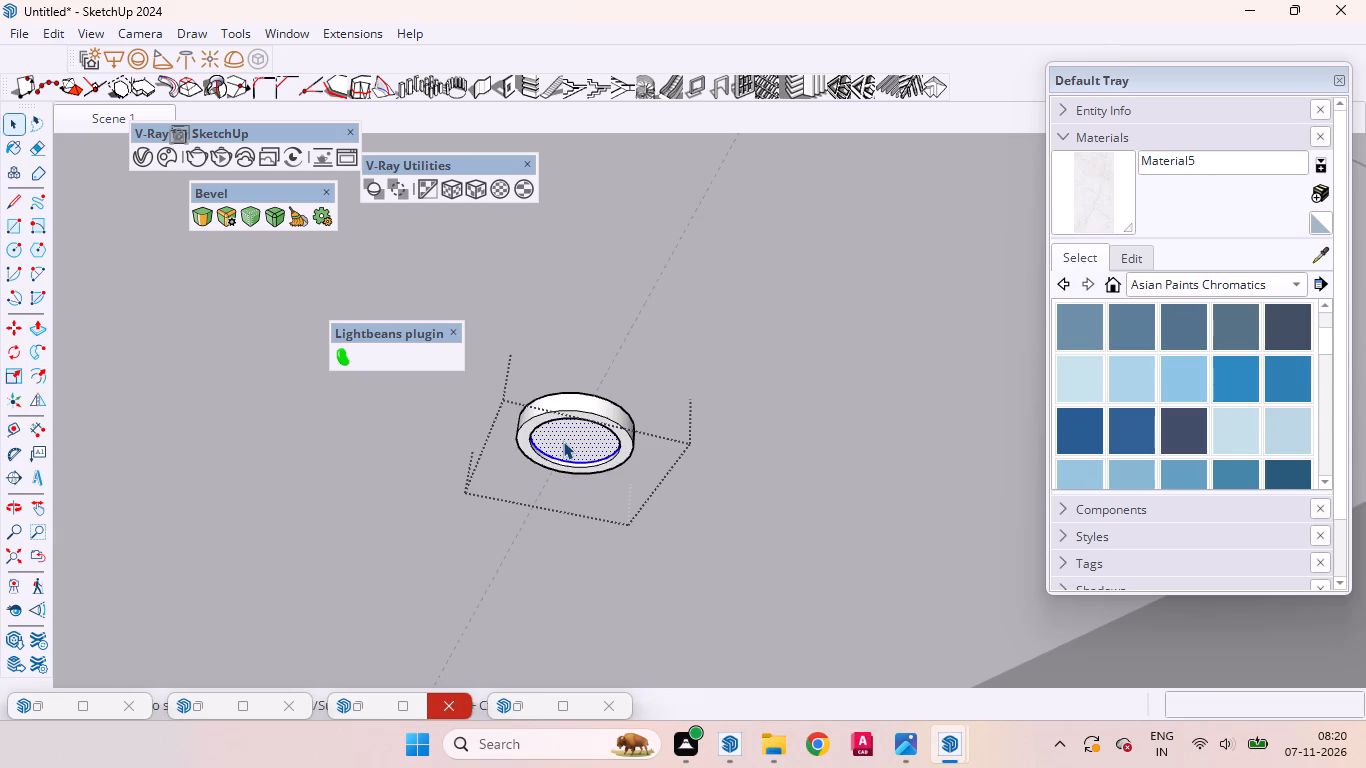
pyautogui.rightClick(563, 441)
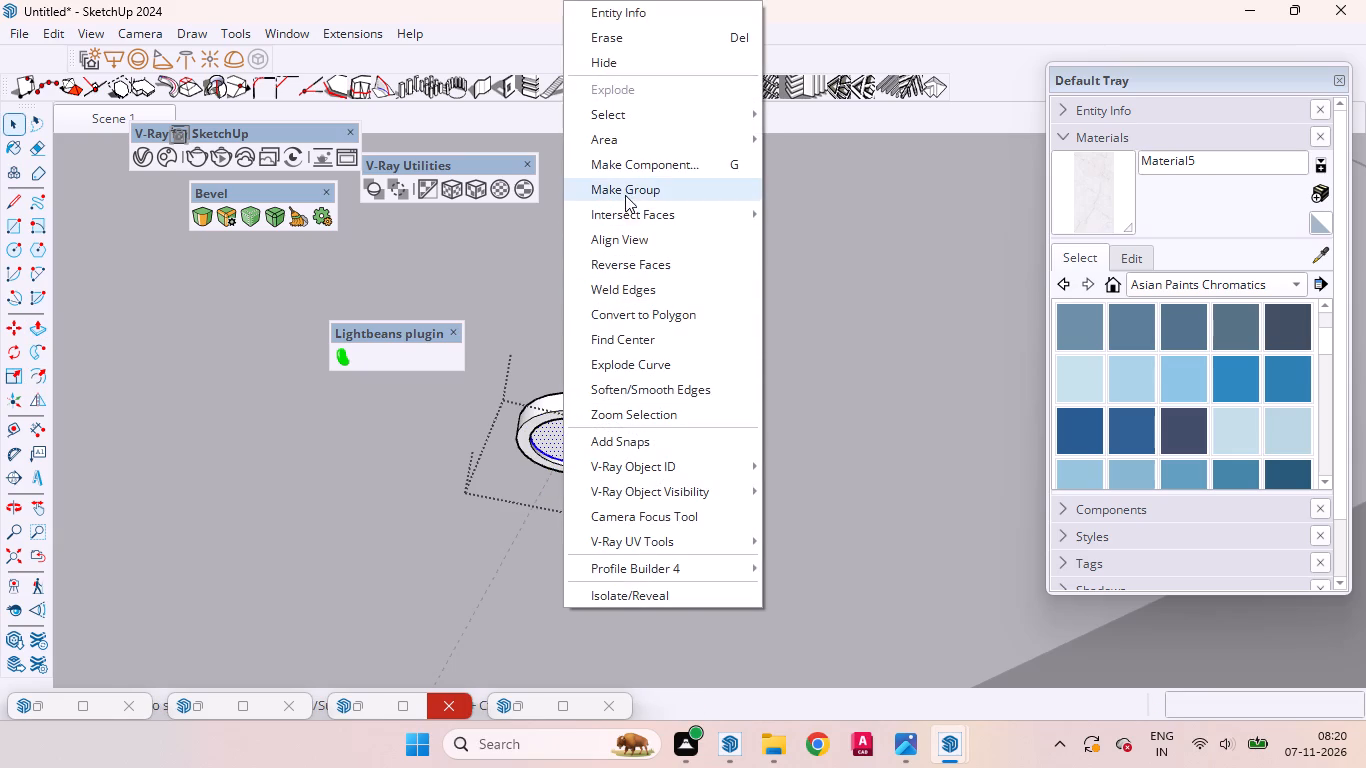
pyautogui.click(625, 195)
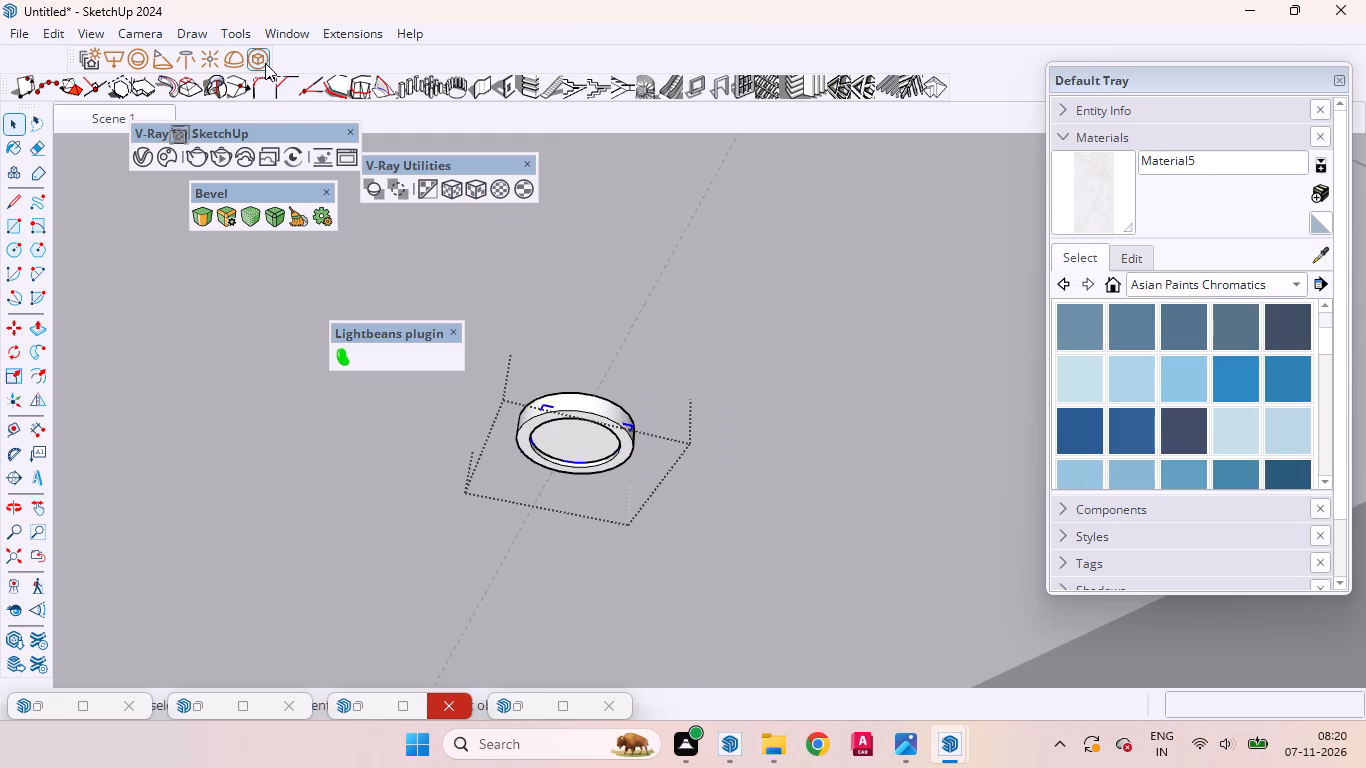
pyautogui.click(264, 62)
# Place a V-Ray IES light using cylinder-wide.ies from the ies-lights-pack folder at the underside of the balcony ceiling downlight.
pyautogui.scroll(-5, 648, 374)
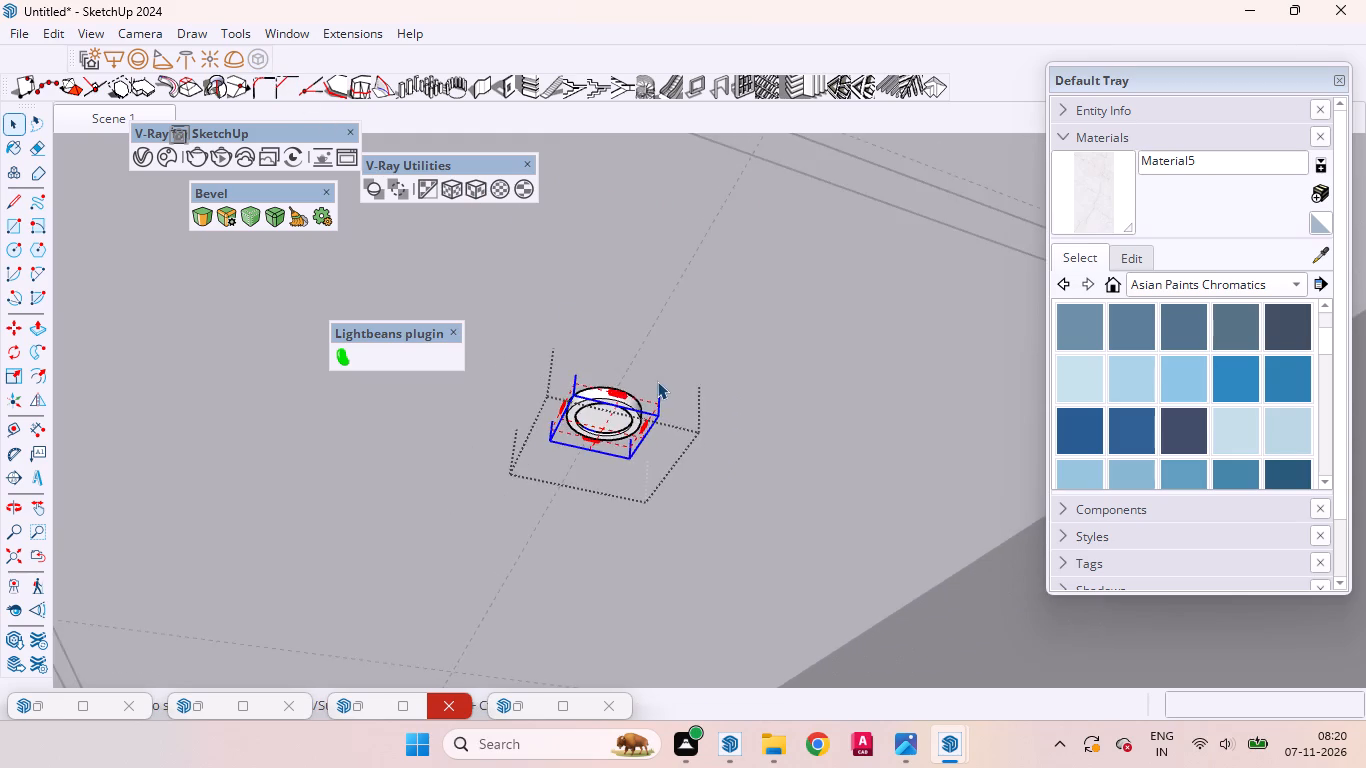
pyautogui.scroll(-4, 655, 389)
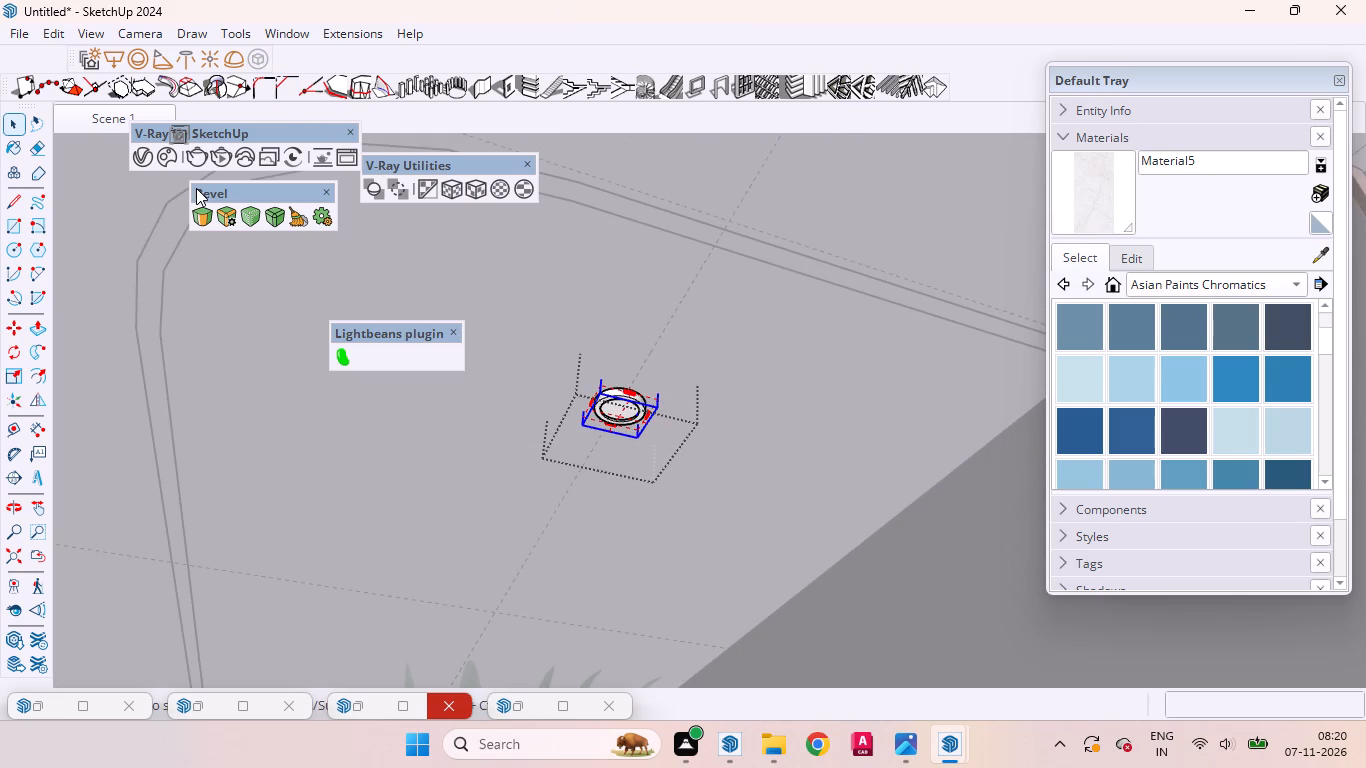
pyautogui.click(179, 61)
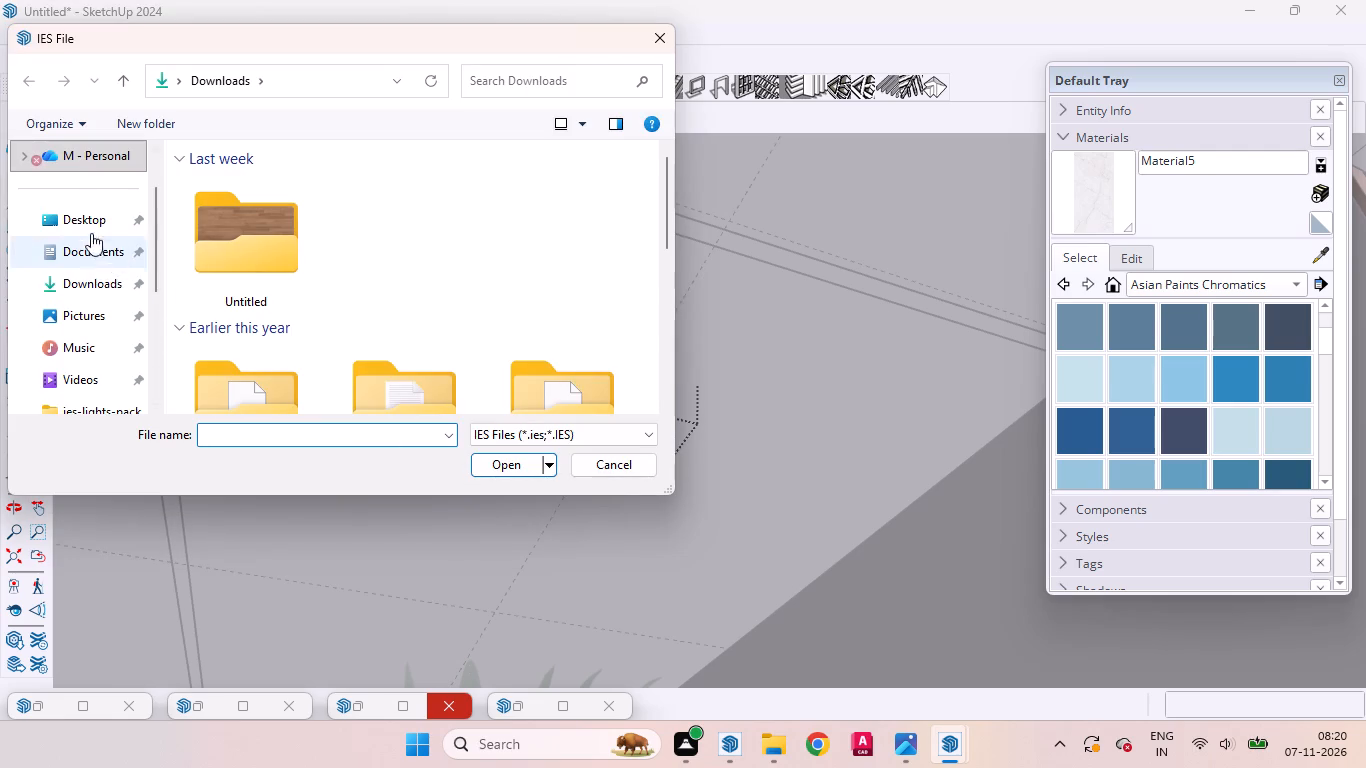
pyautogui.scroll(10, 86, 209)
pyautogui.click(80, 162)
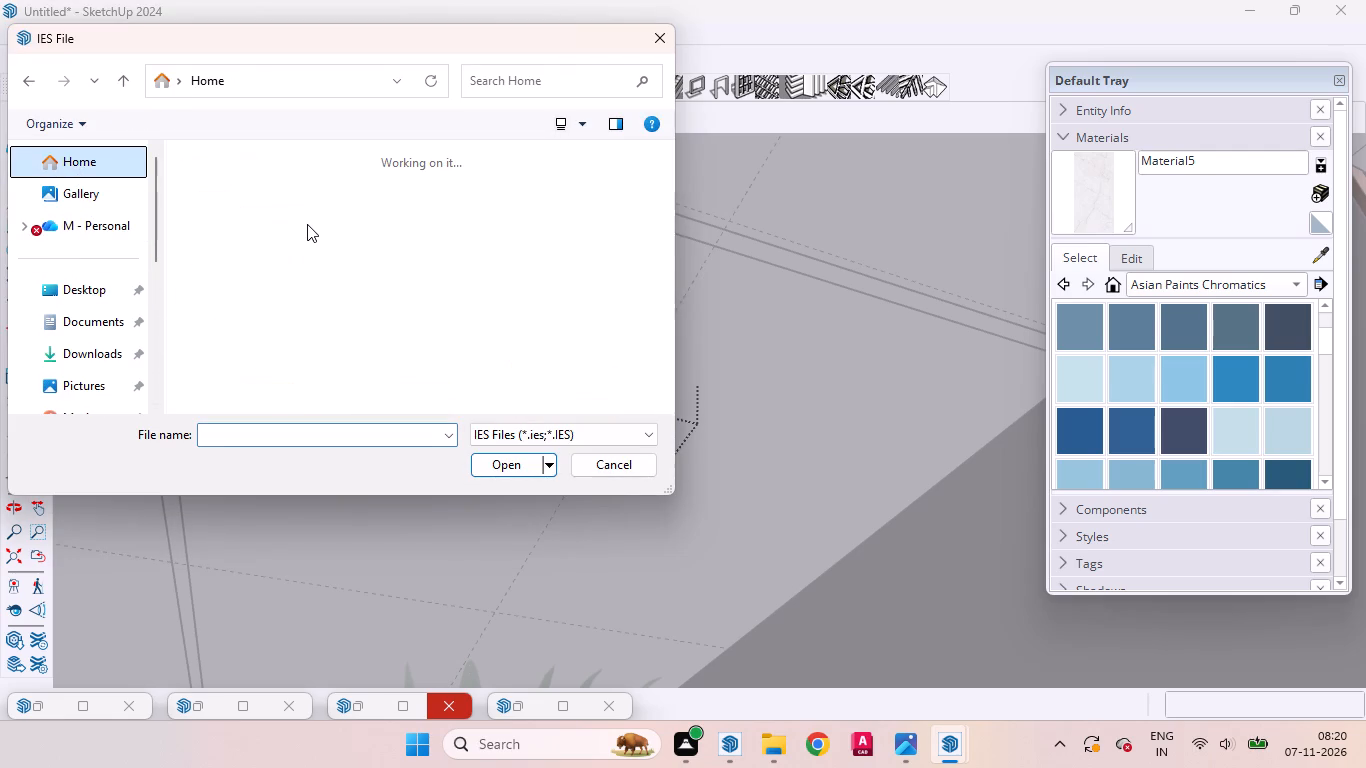
pyautogui.click(223, 299)
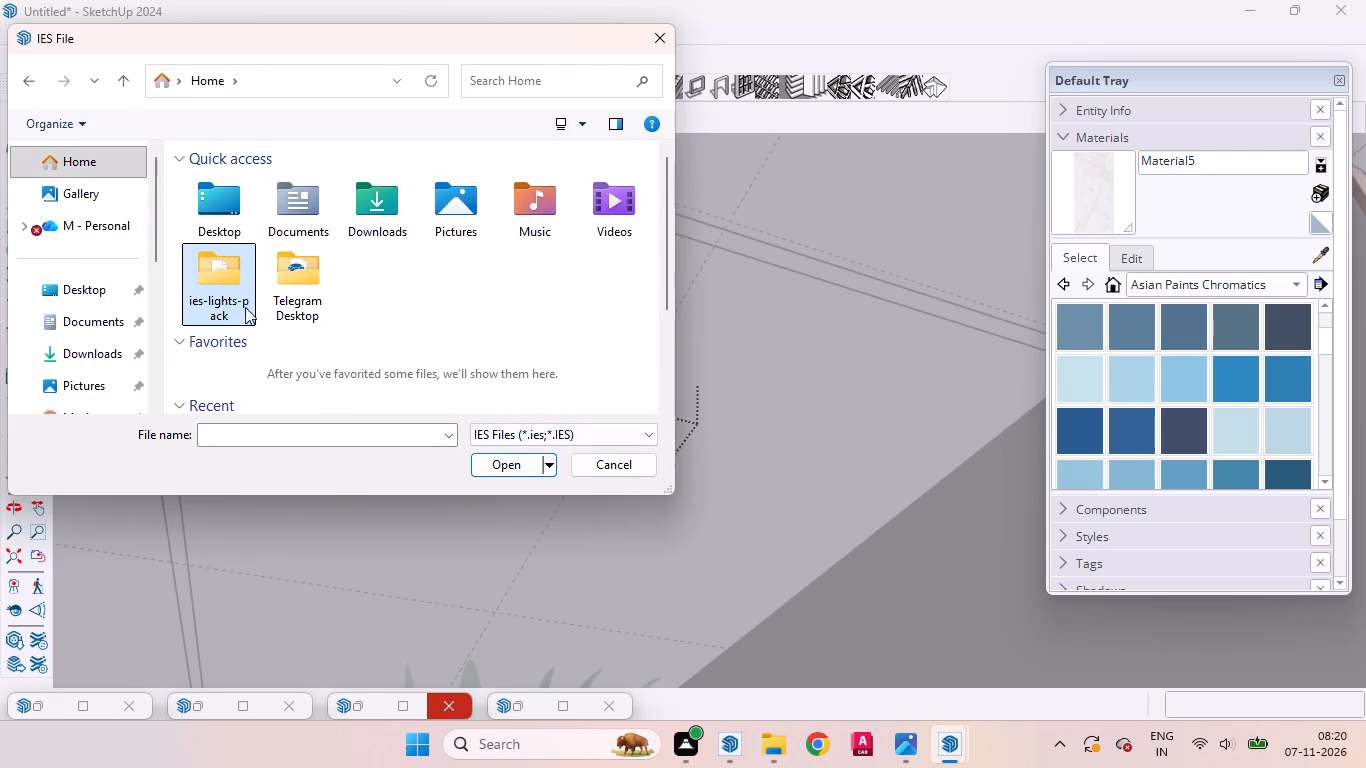
pyautogui.doubleClick(223, 297)
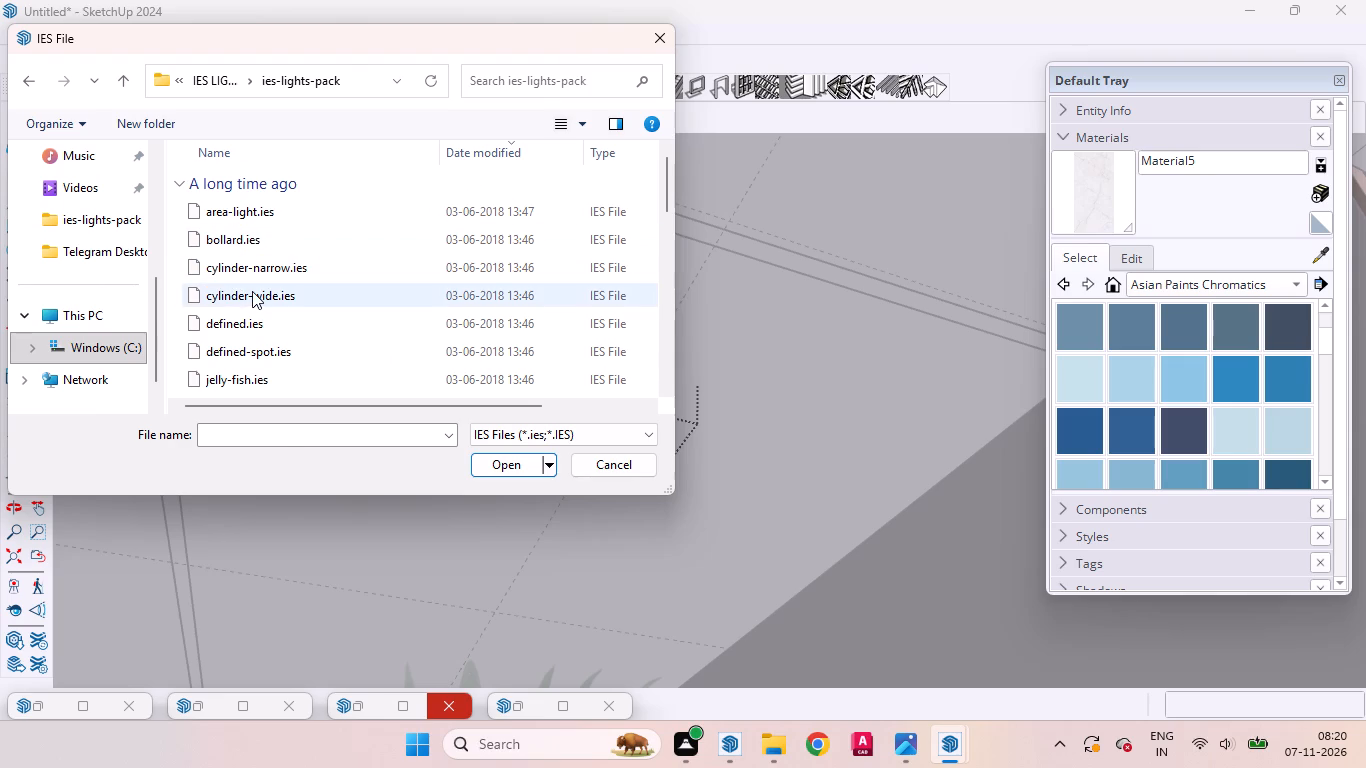
pyautogui.click(253, 291)
pyautogui.click(506, 470)
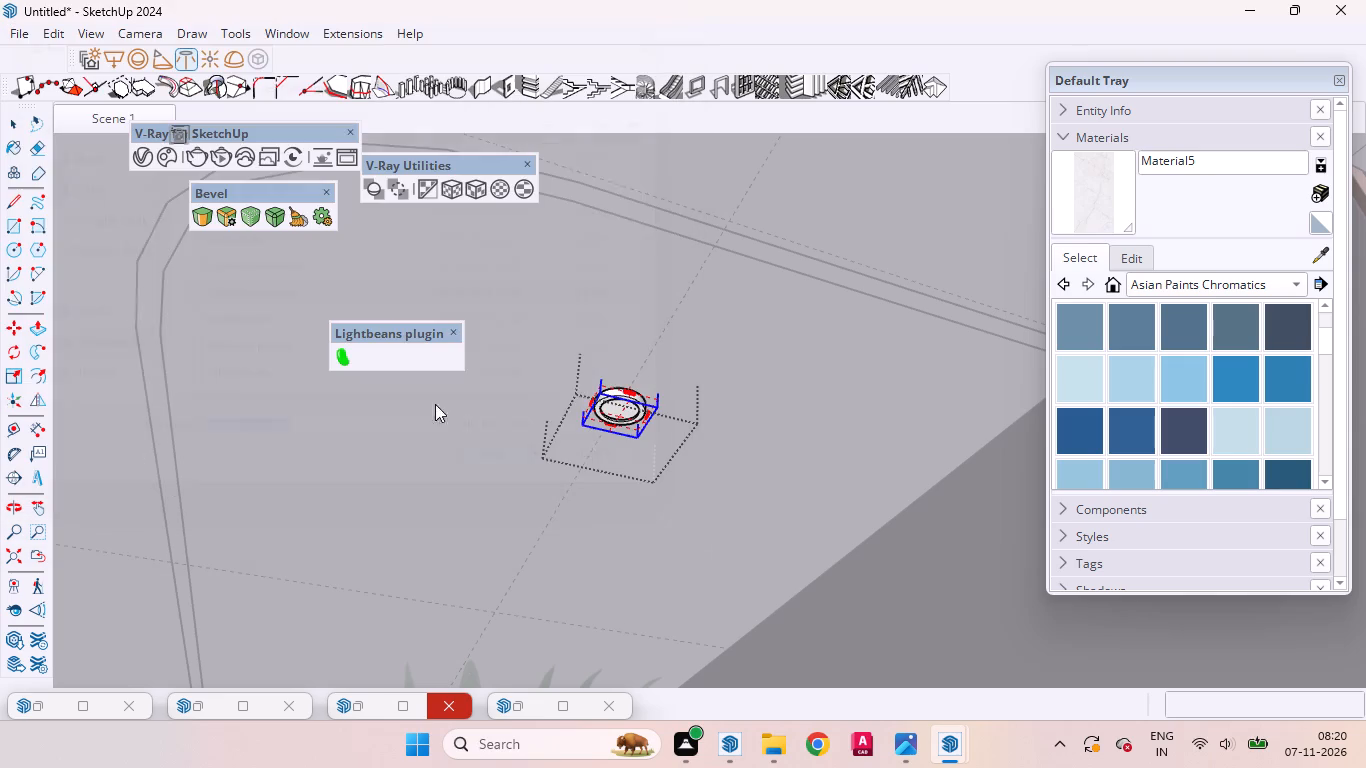
pyautogui.scroll(13, 618, 433)
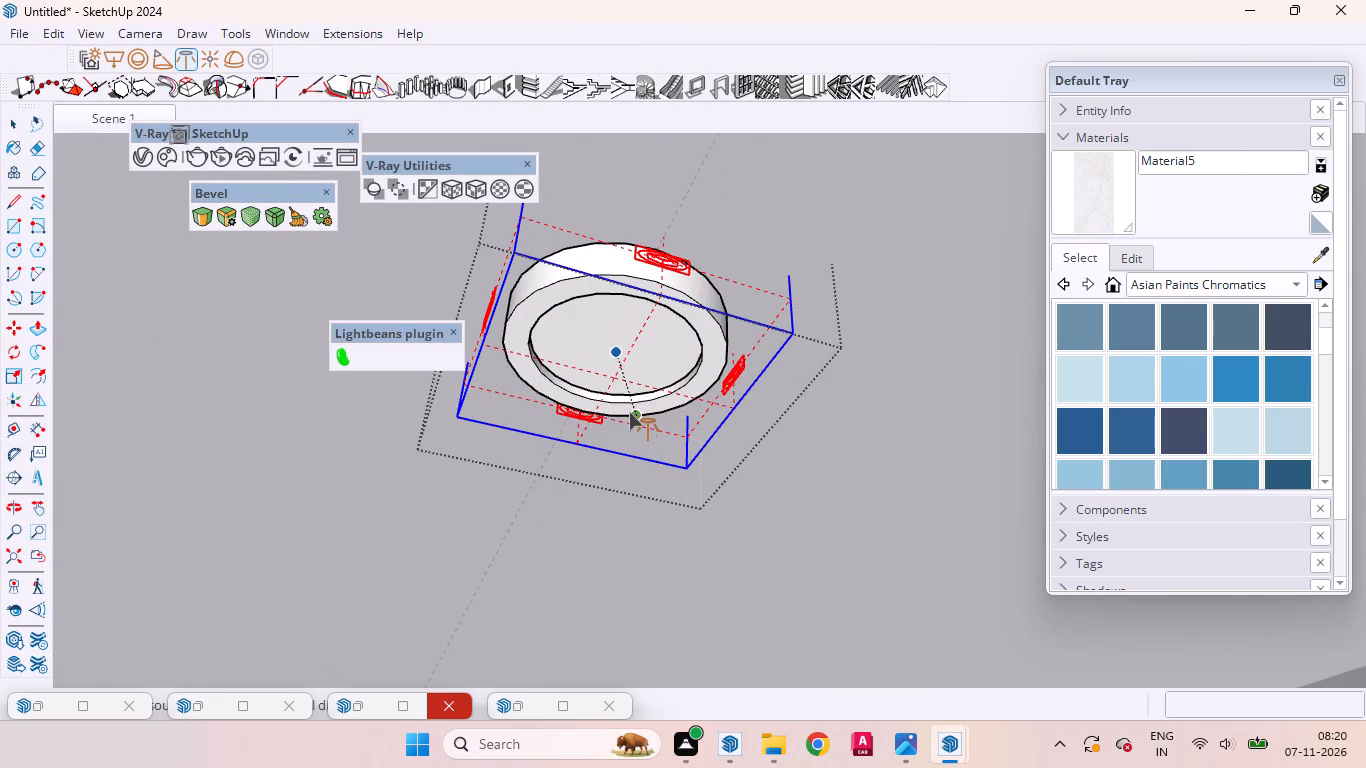
pyautogui.click(614, 381)
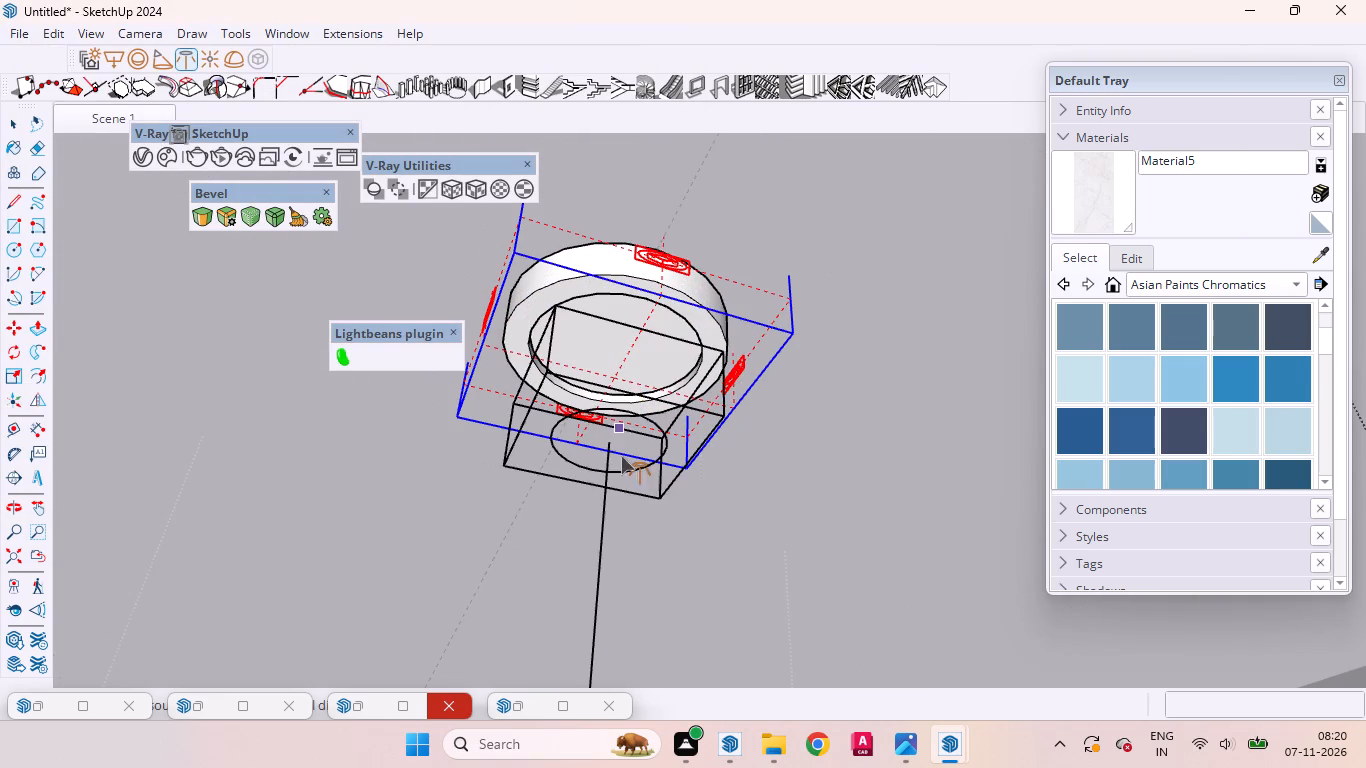
pyautogui.scroll(-14, 570, 443)
pyautogui.scroll(1, 571, 341)
pyautogui.scroll(-13, 571, 341)
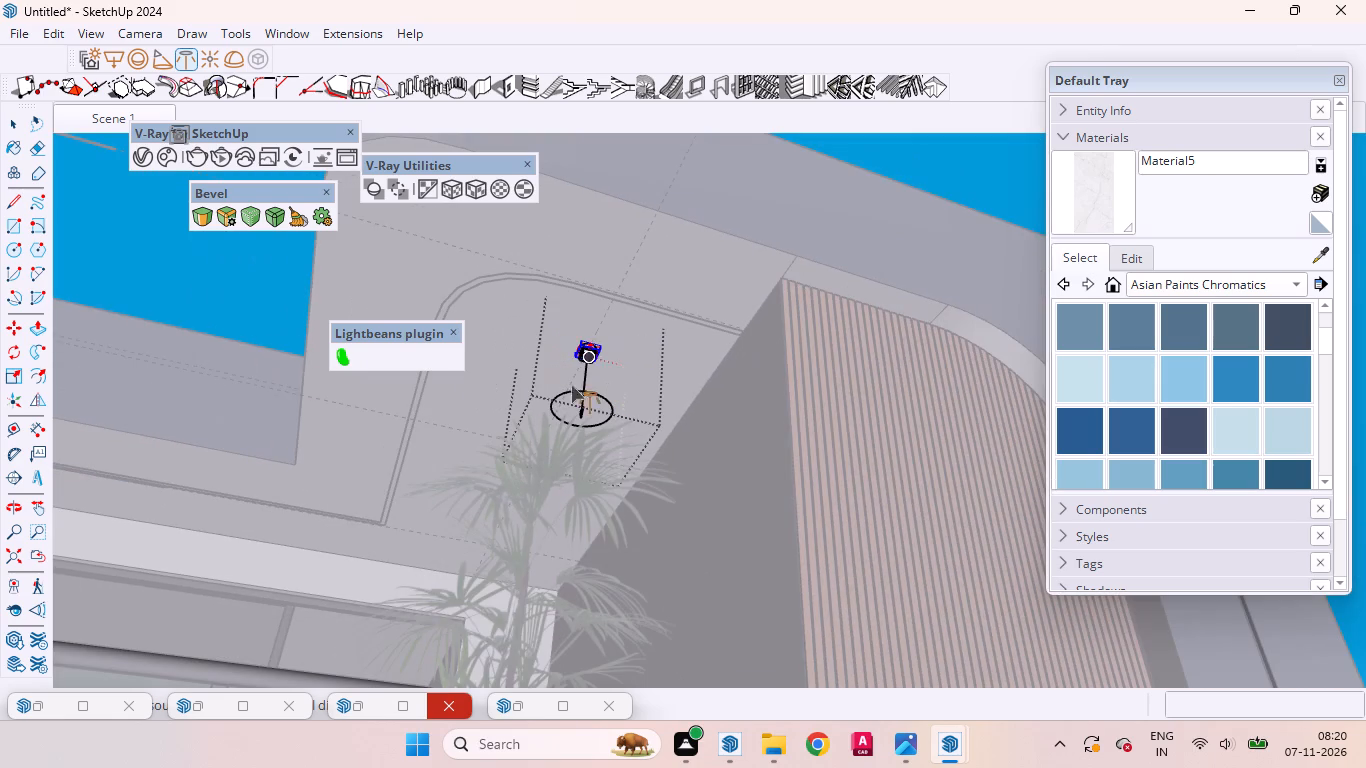
pyautogui.click(20, 125)
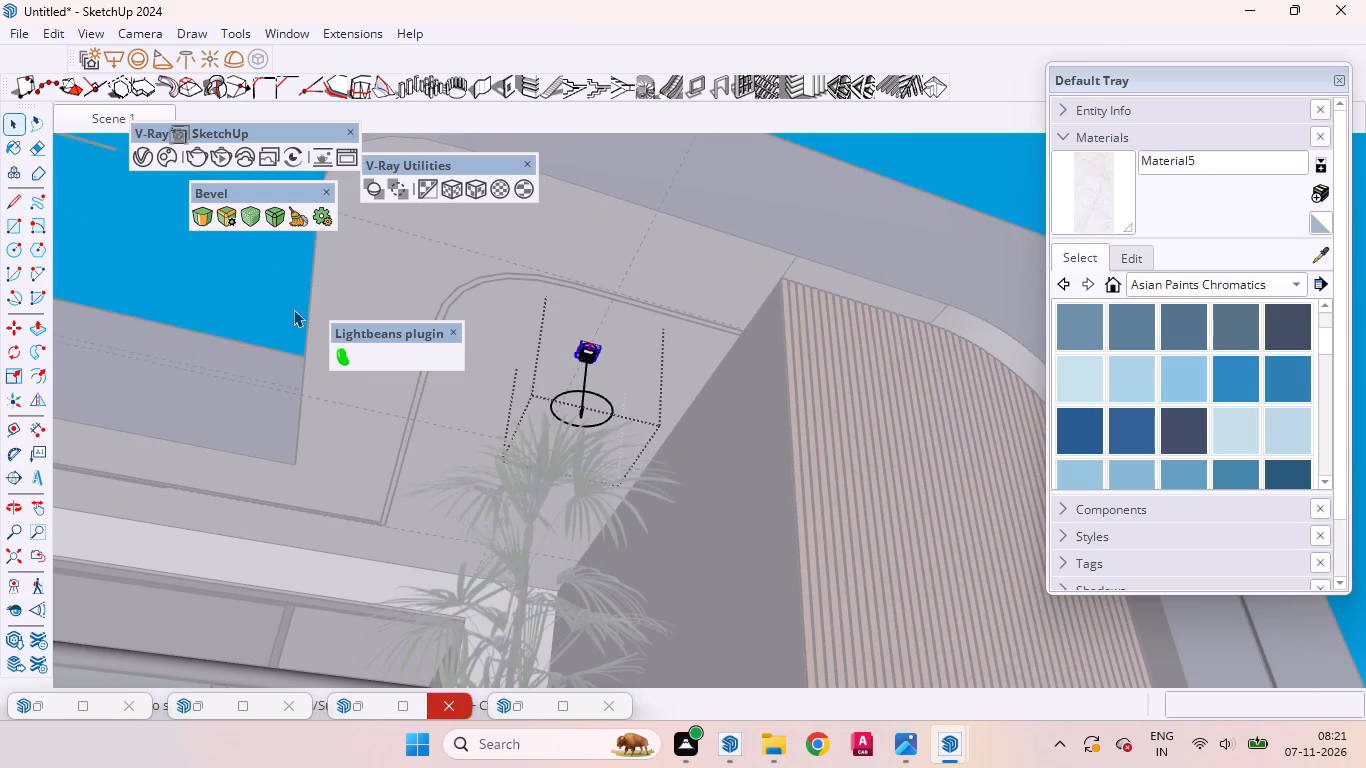
# Return to the Scene 1 view and exit the downlight group's editing context.
pyautogui.click(103, 125)
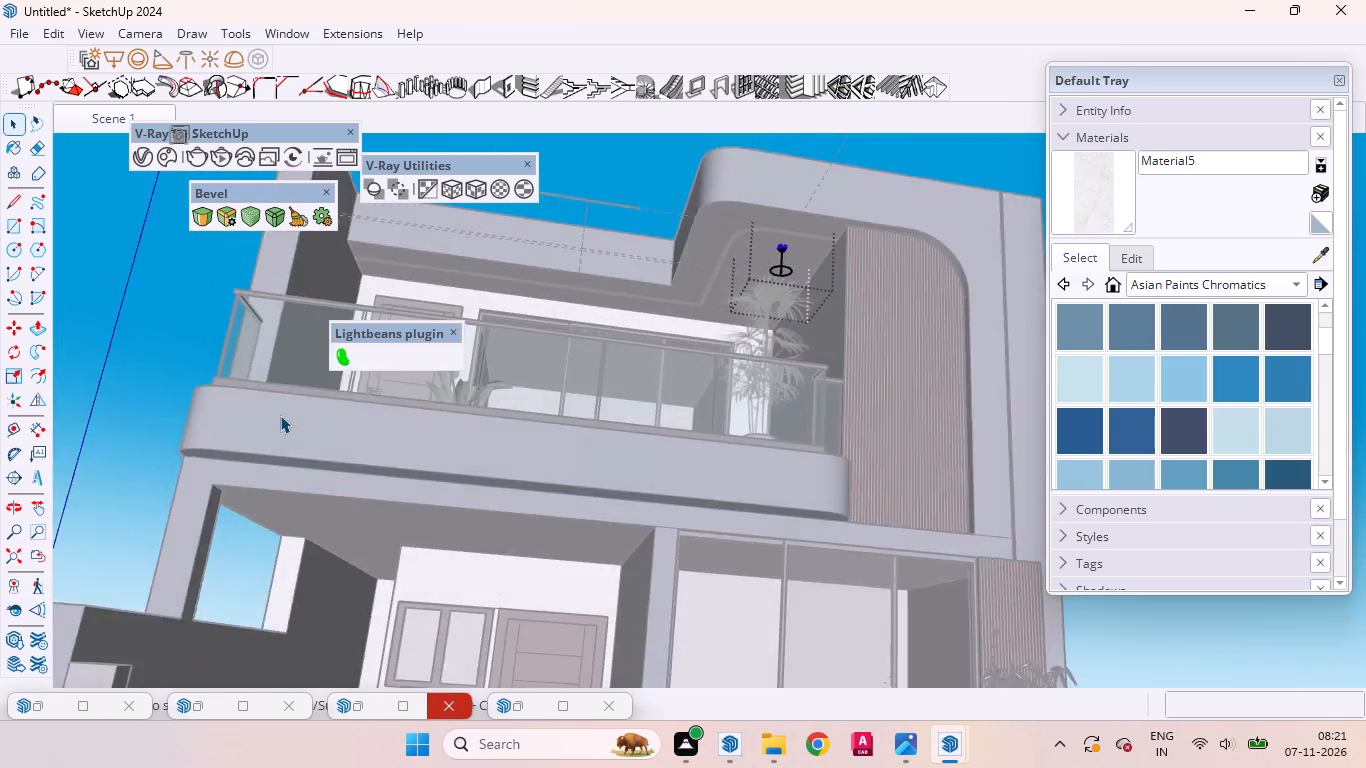
pyautogui.click(335, 464)
pyautogui.click(324, 461)
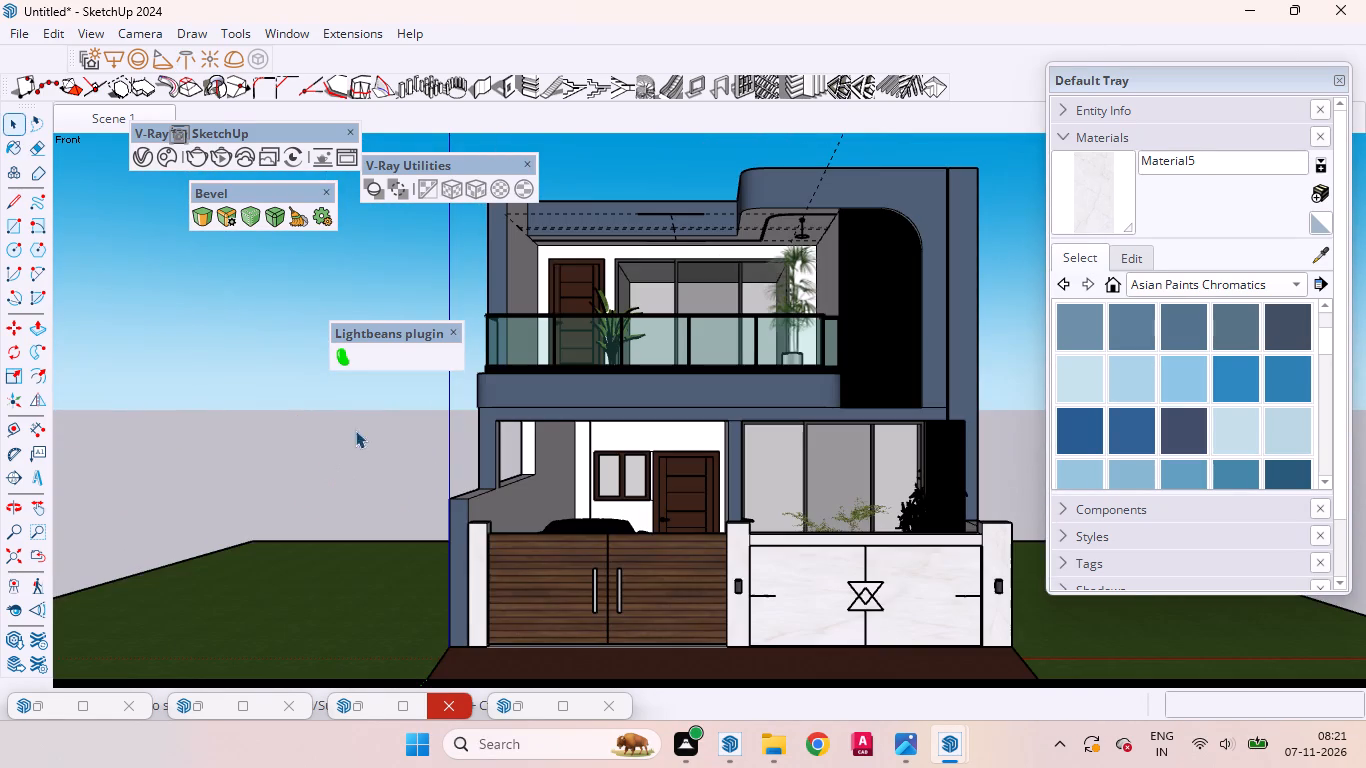
# Copy the warm light colour of Mesh Light#2 onto Mesh Light#3 in the V-Ray Asset Editor.
pyautogui.scroll(-4, 604, 504)
pyautogui.scroll(8, 761, 320)
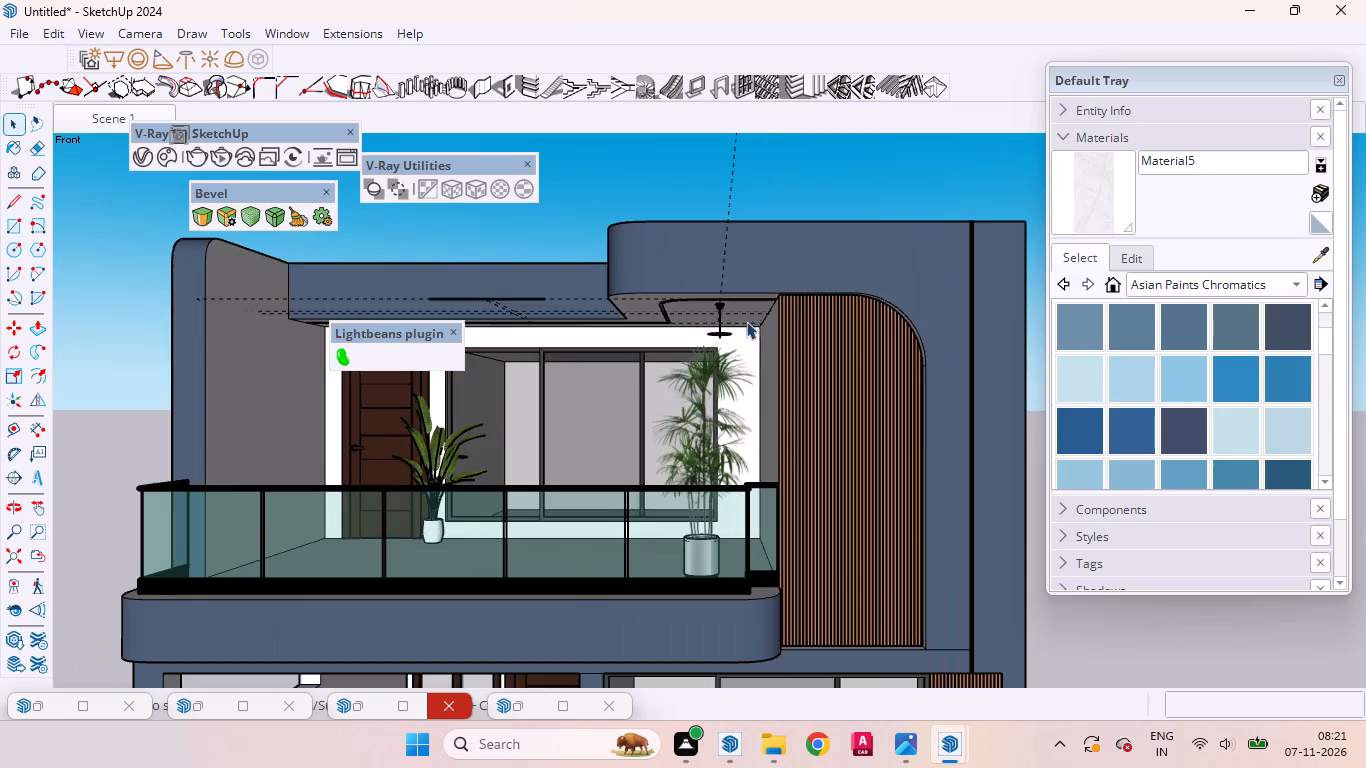
pyautogui.scroll(1, 718, 358)
pyautogui.moveTo(719, 358); pyautogui.dragTo(777, 156, button='middle')
pyautogui.scroll(2, 766, 190)
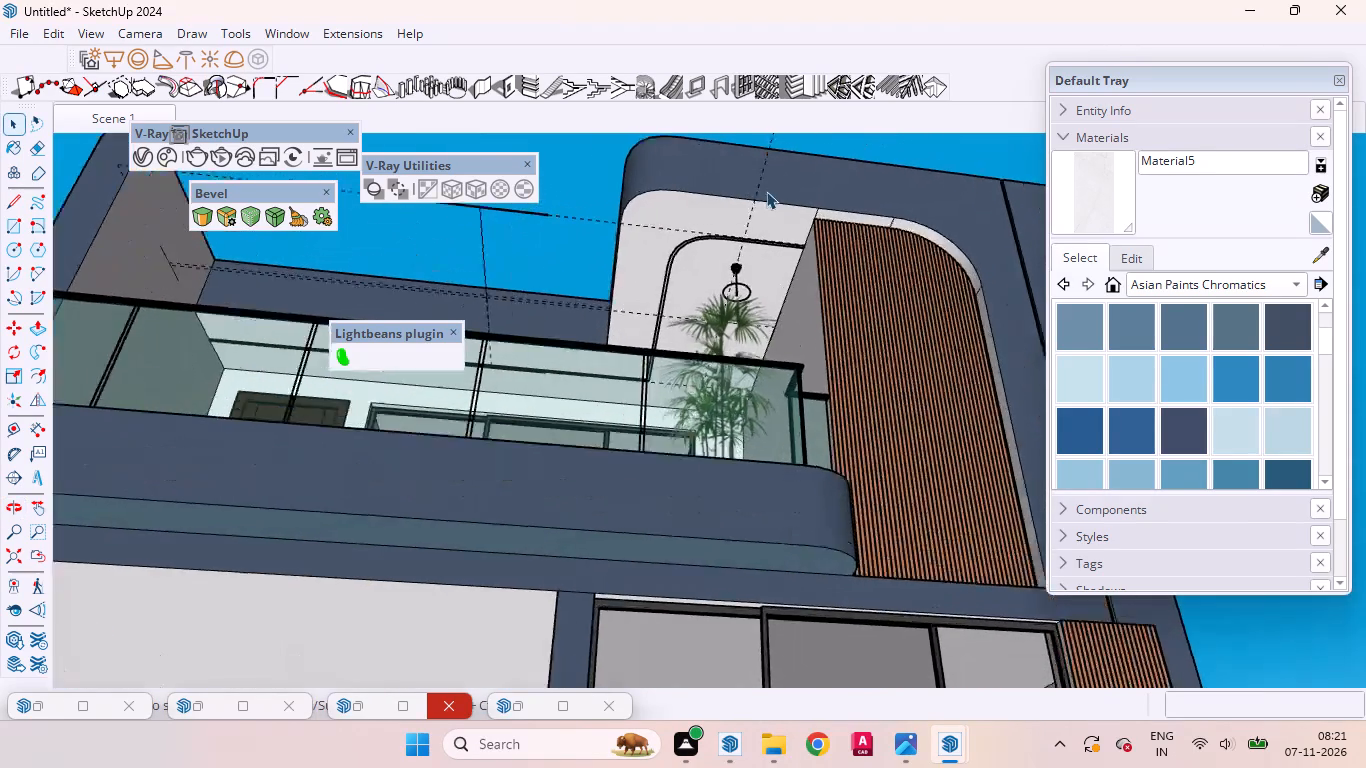
pyautogui.scroll(6, 766, 191)
pyautogui.scroll(-2, 754, 219)
pyautogui.scroll(20, 754, 219)
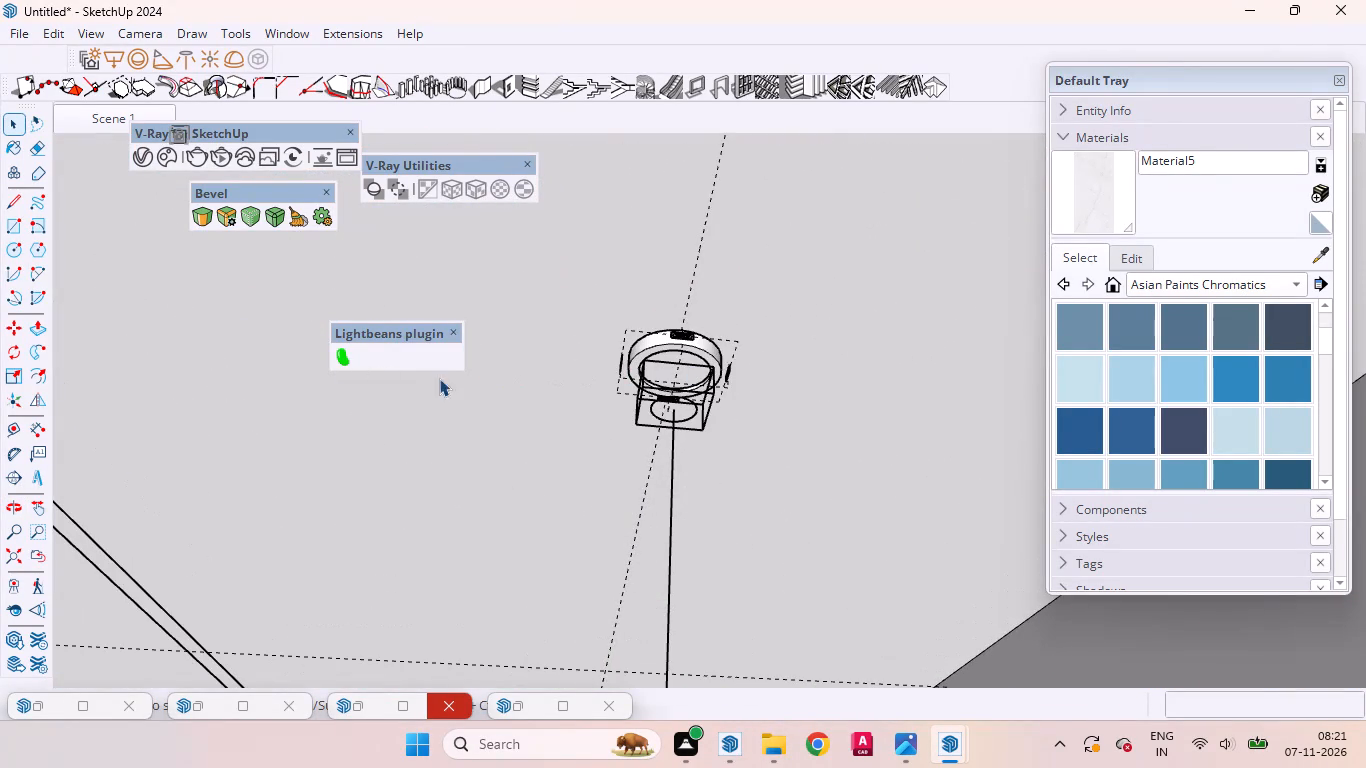
pyautogui.click(138, 154)
pyautogui.moveTo(514, 305); pyautogui.dragTo(481, 184)
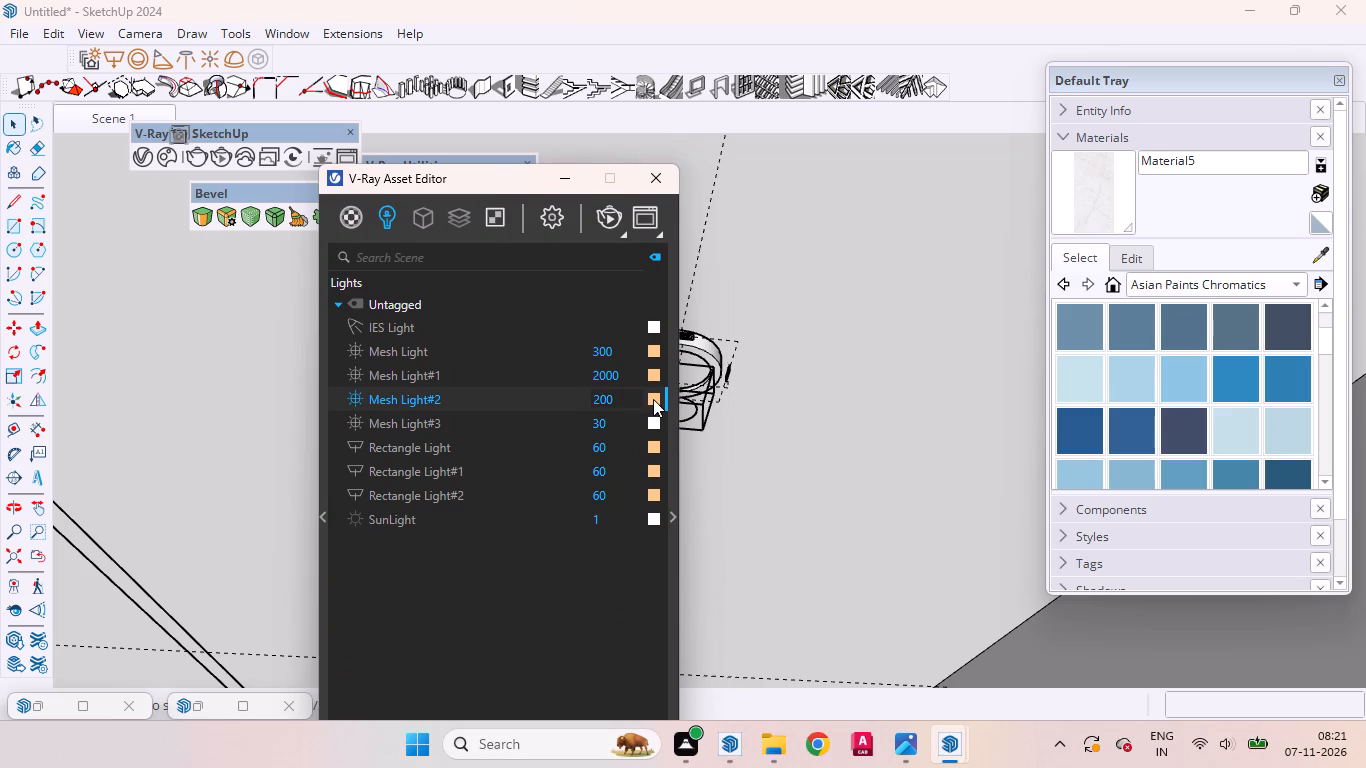
pyautogui.moveTo(653, 399); pyautogui.dragTo(653, 409)
pyautogui.moveTo(653, 409); pyautogui.dragTo(653, 417)
pyautogui.moveTo(653, 417); pyautogui.dragTo(653, 421)
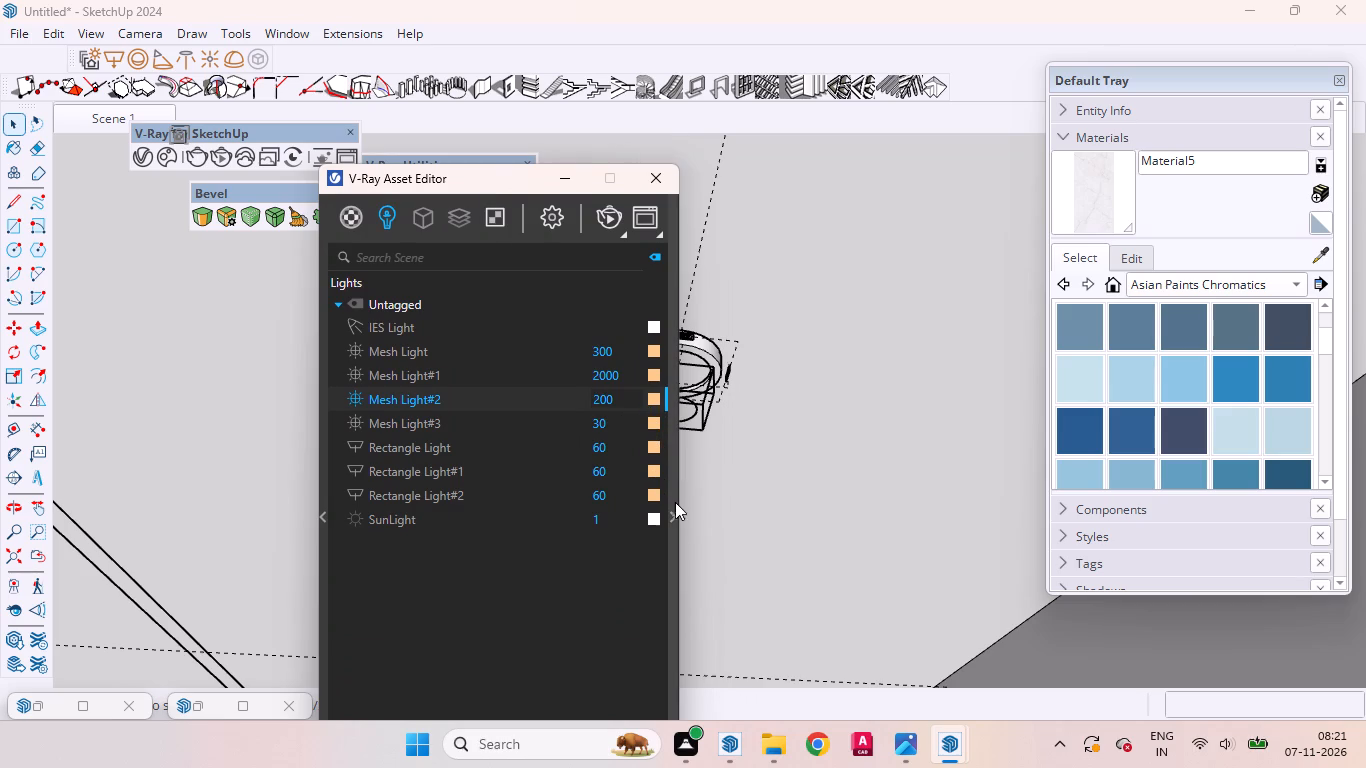
# Set the IES light's intensity to 15450 lm and minimise the V-Ray Asset Editor.
pyautogui.click(677, 503)
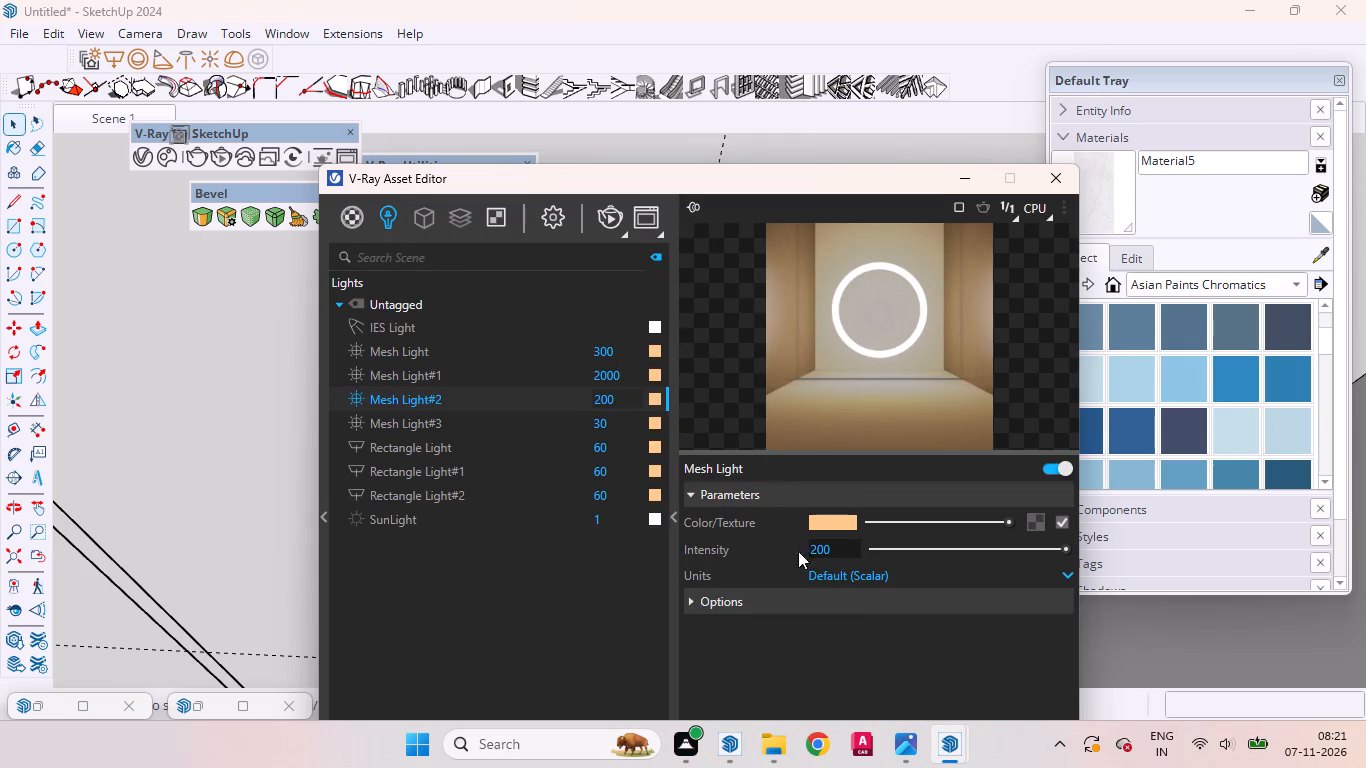
pyautogui.click(472, 326)
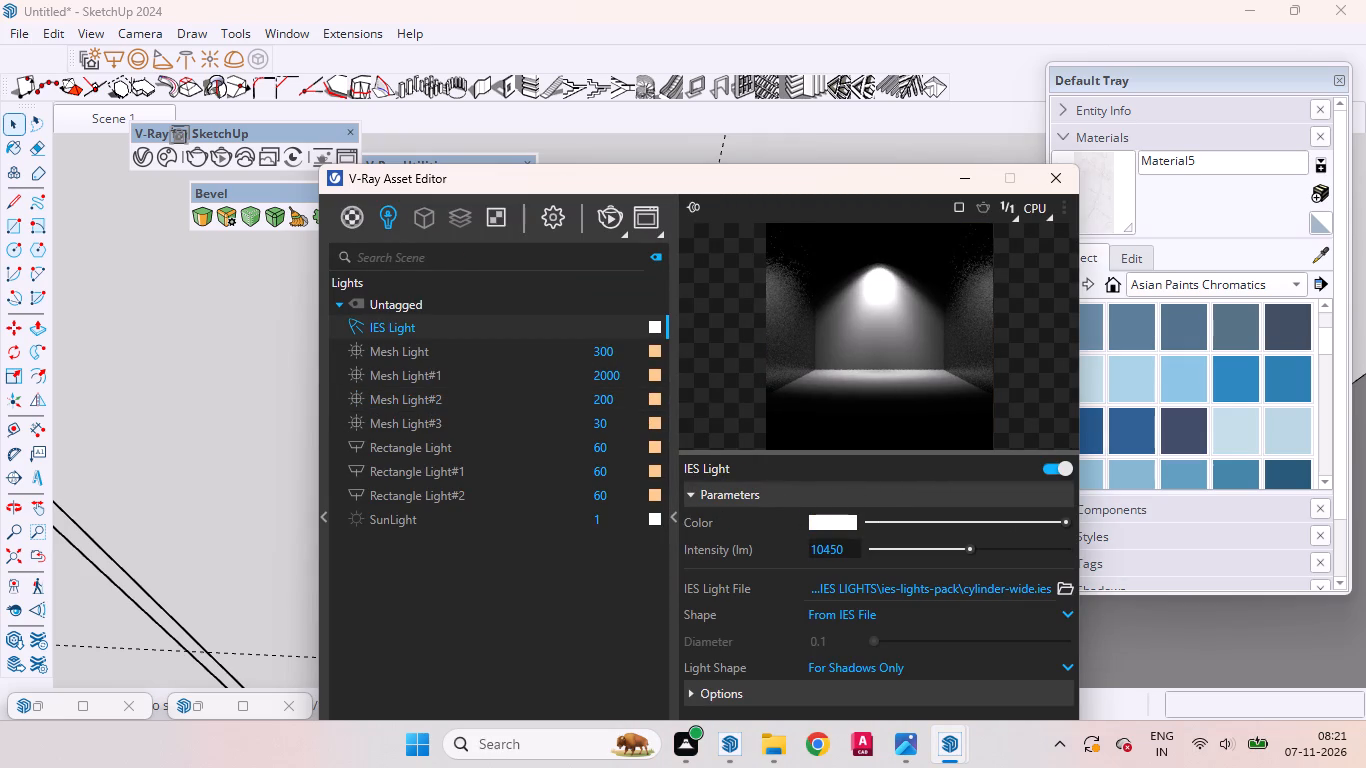
pyautogui.click(657, 350)
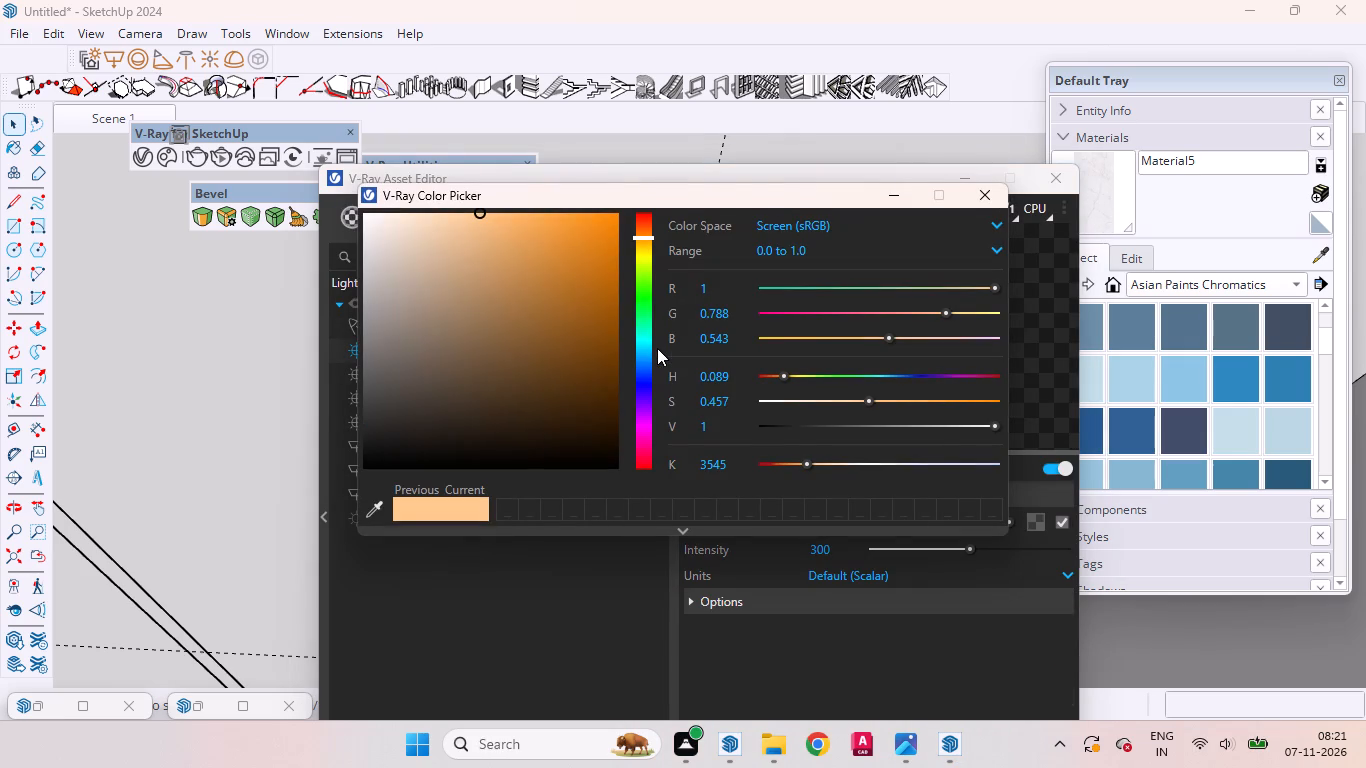
pyautogui.click(901, 185)
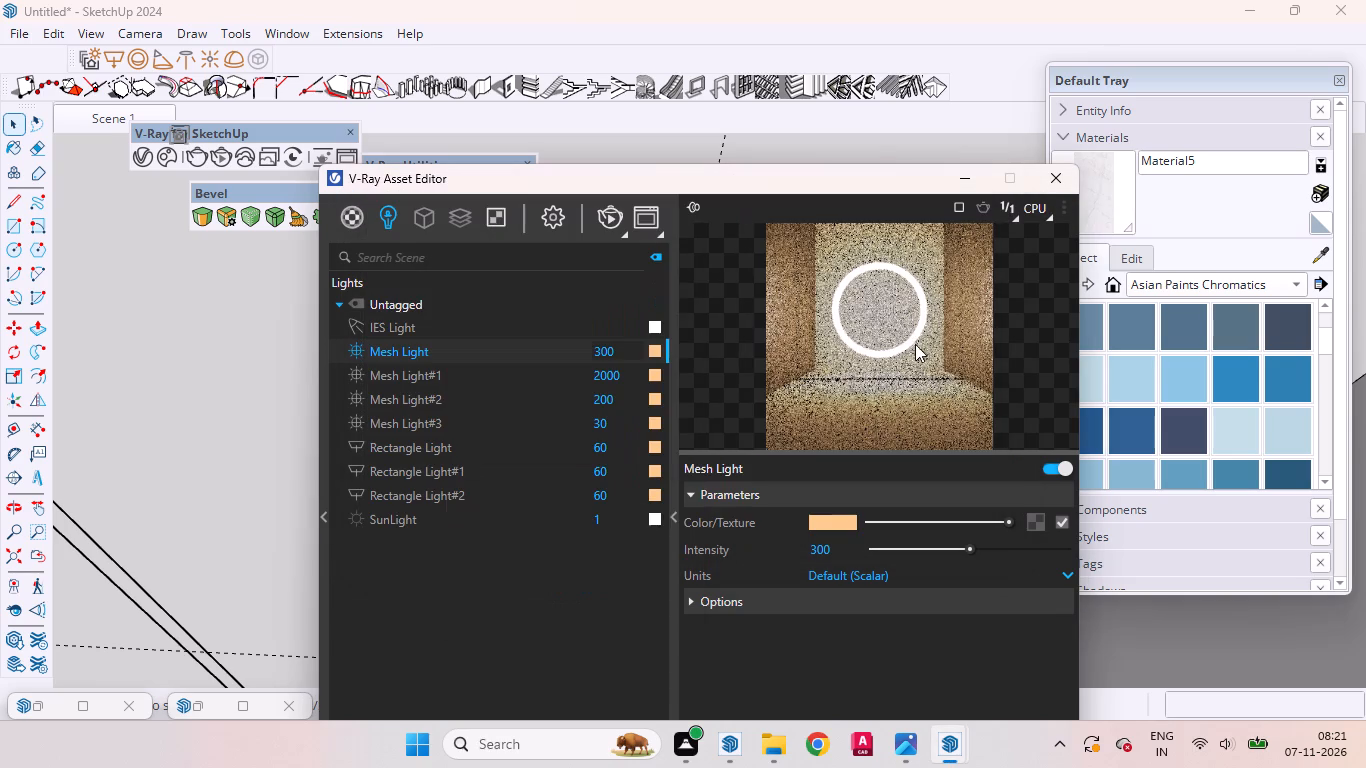
pyautogui.click(524, 320)
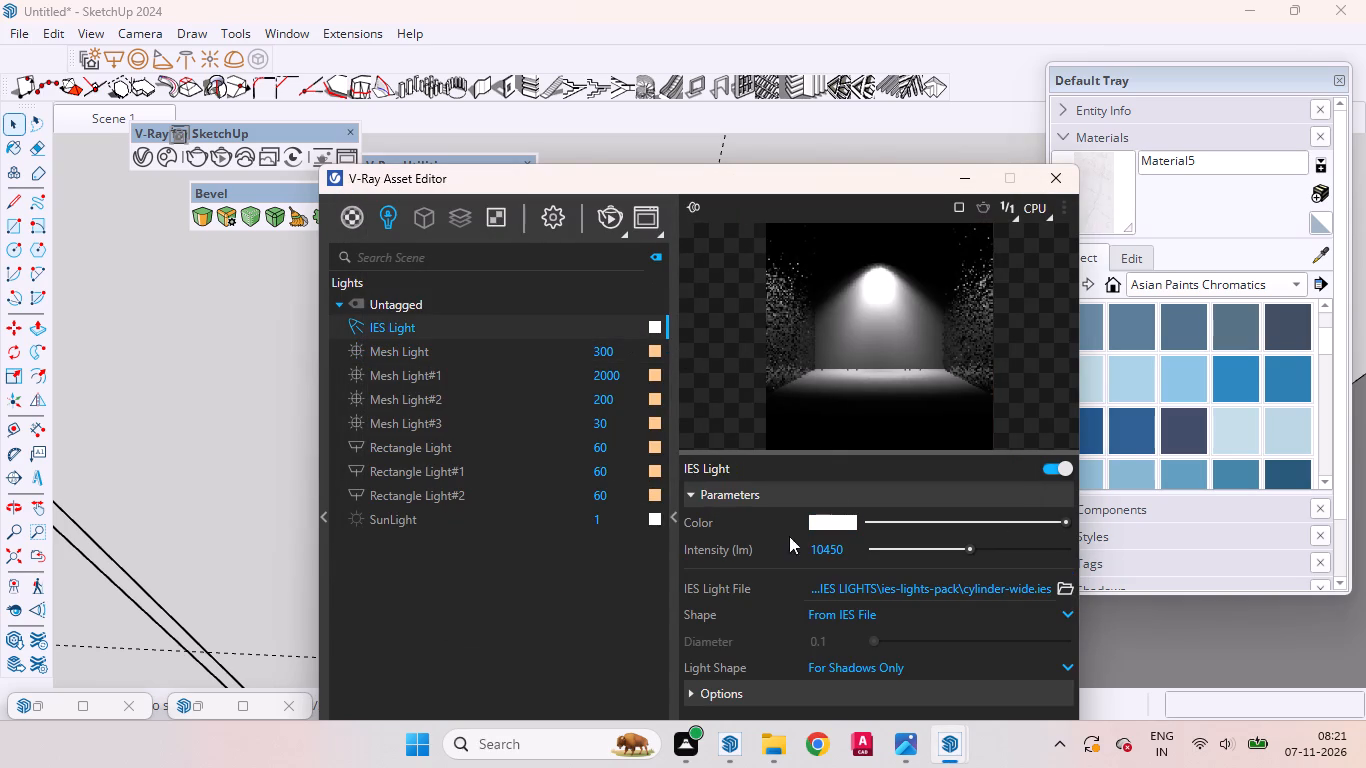
pyautogui.click(824, 550)
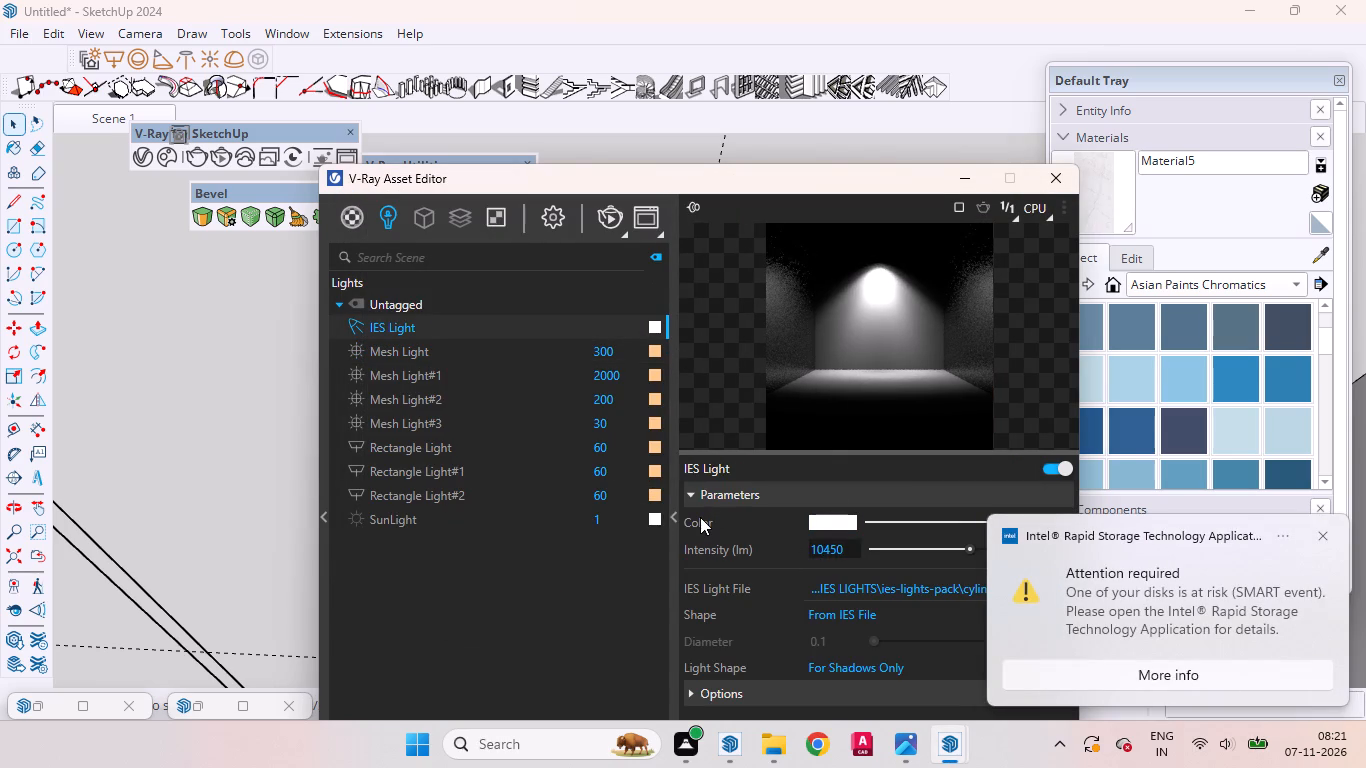
pyautogui.press('BackSpace')
pyautogui.press('5')
pyautogui.press('Return')
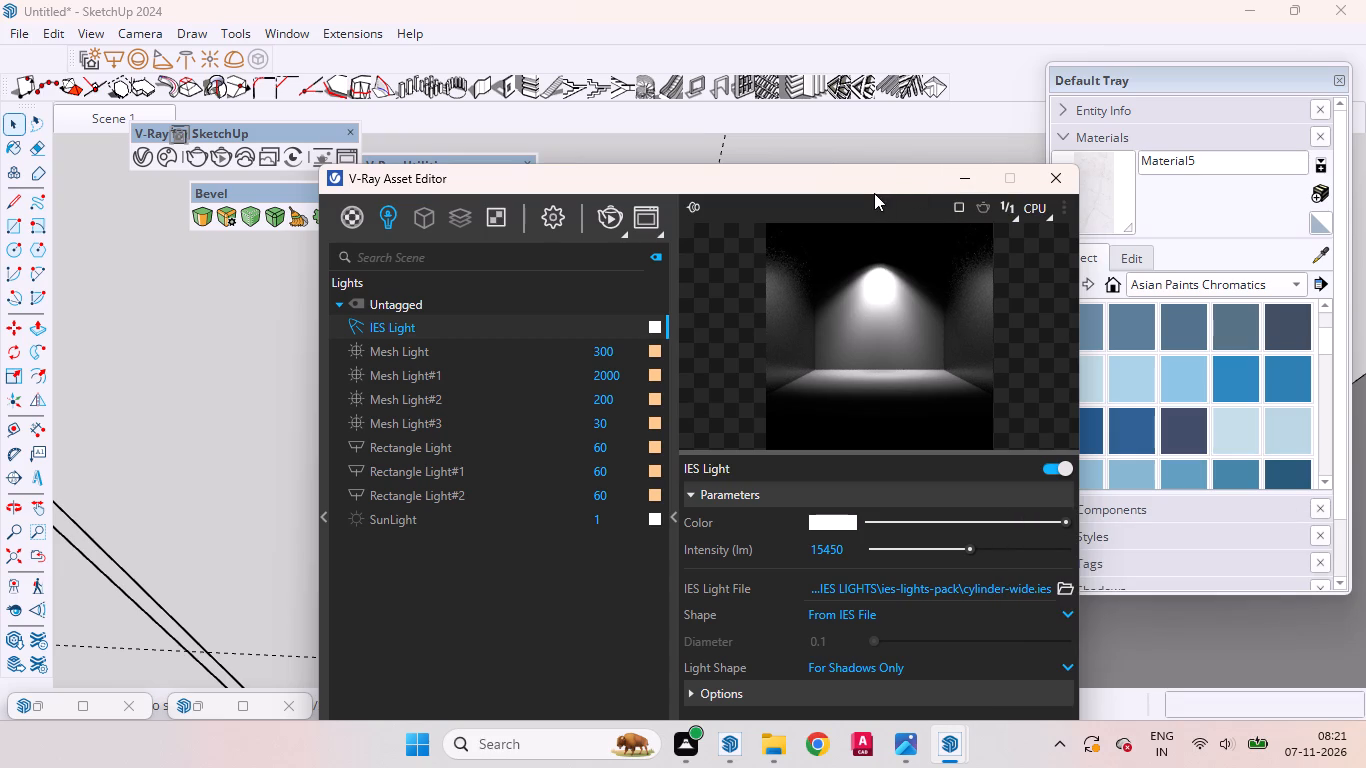
pyautogui.moveTo(858, 204); pyautogui.dragTo(822, 203)
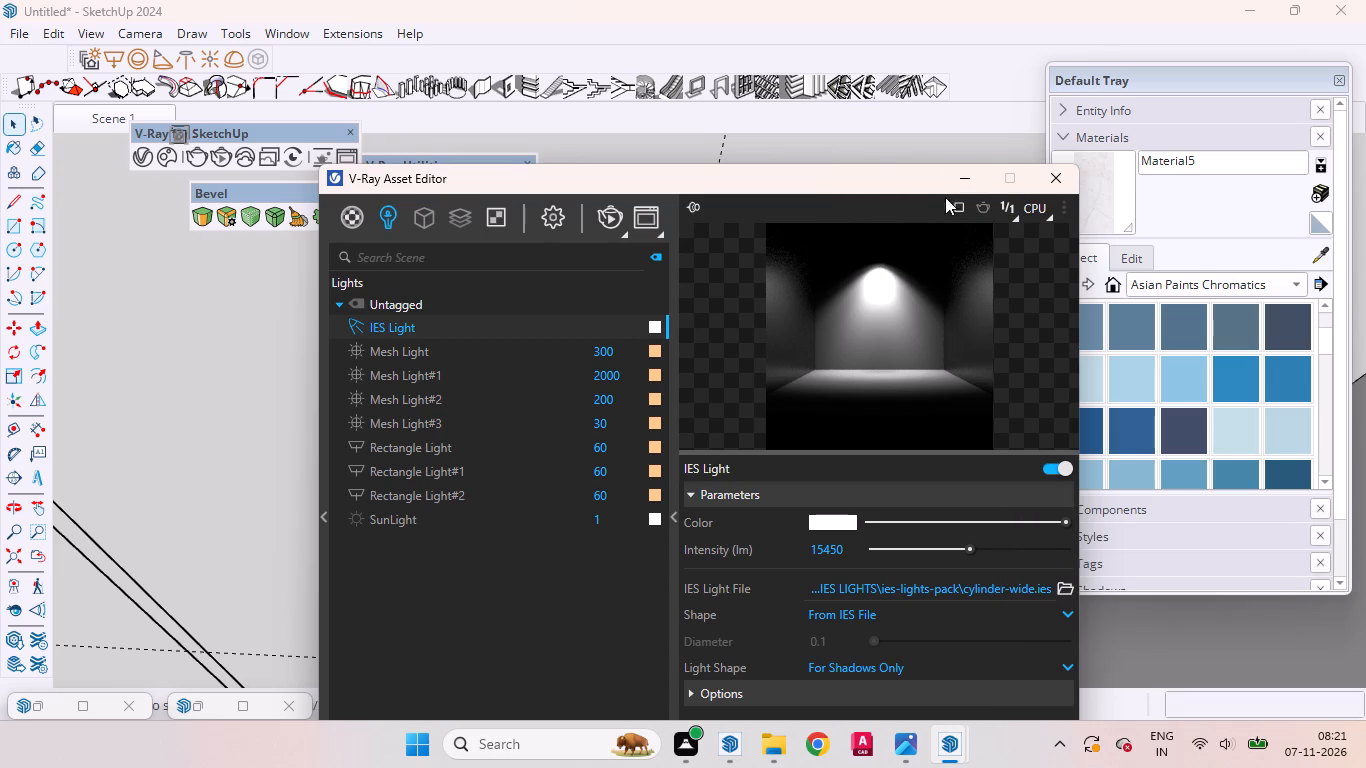
pyautogui.click(965, 185)
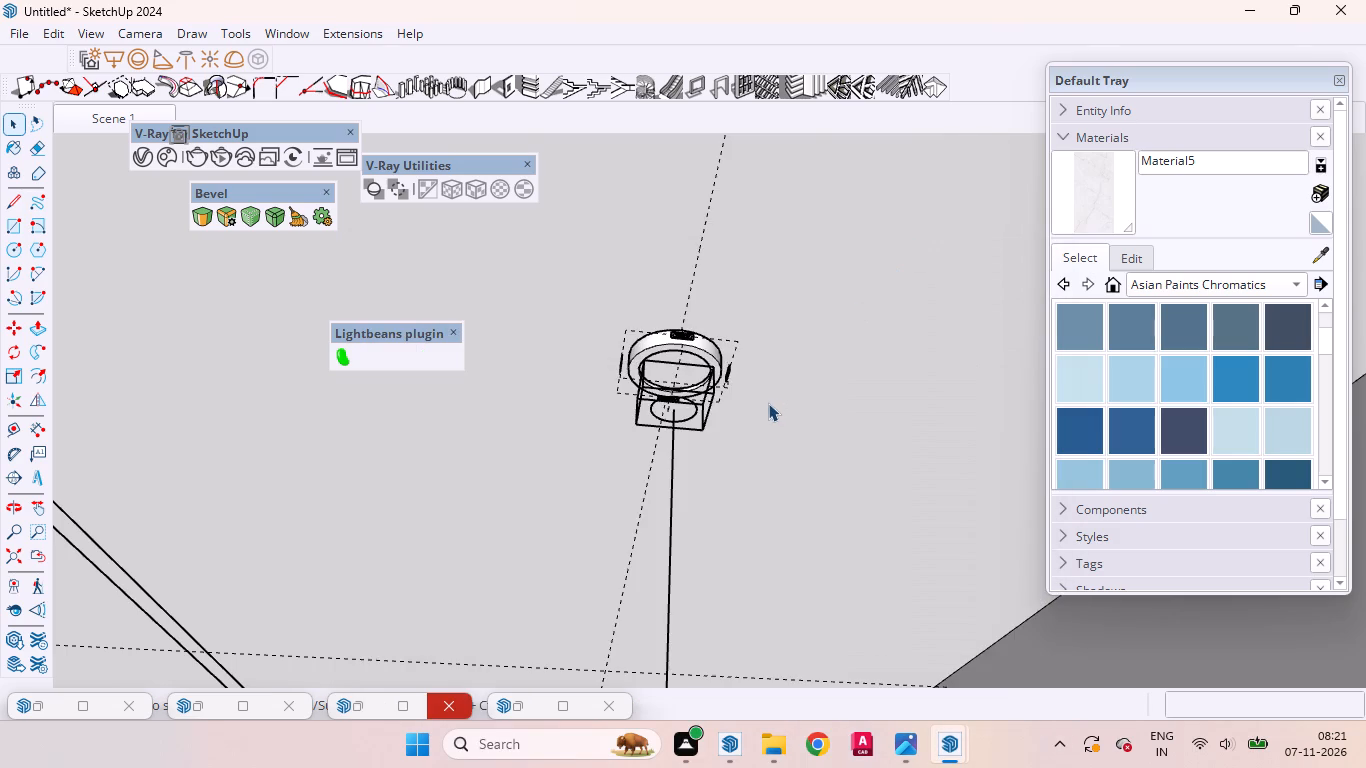
# Copy the balcony ceiling downlight together with its IES light 2' along the green axis, following the ceiling guide line.
pyautogui.scroll(-20, 768, 403)
pyautogui.scroll(-7, 768, 403)
pyautogui.moveTo(694, 402); pyautogui.dragTo(776, 457, button='middle')
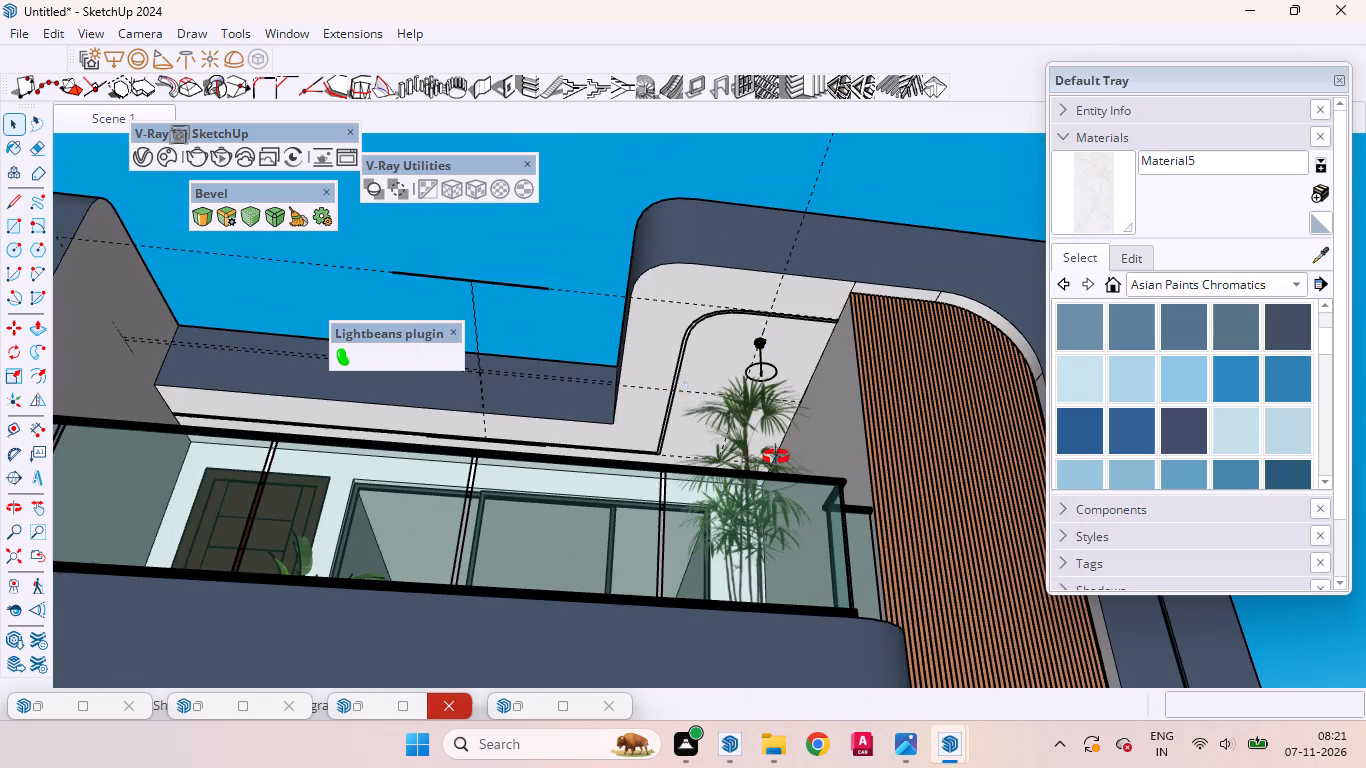
pyautogui.moveTo(776, 457); pyautogui.dragTo(938, 531, button='middle')
pyautogui.scroll(6, 847, 384)
pyautogui.scroll(-1, 772, 334)
pyautogui.scroll(9, 772, 334)
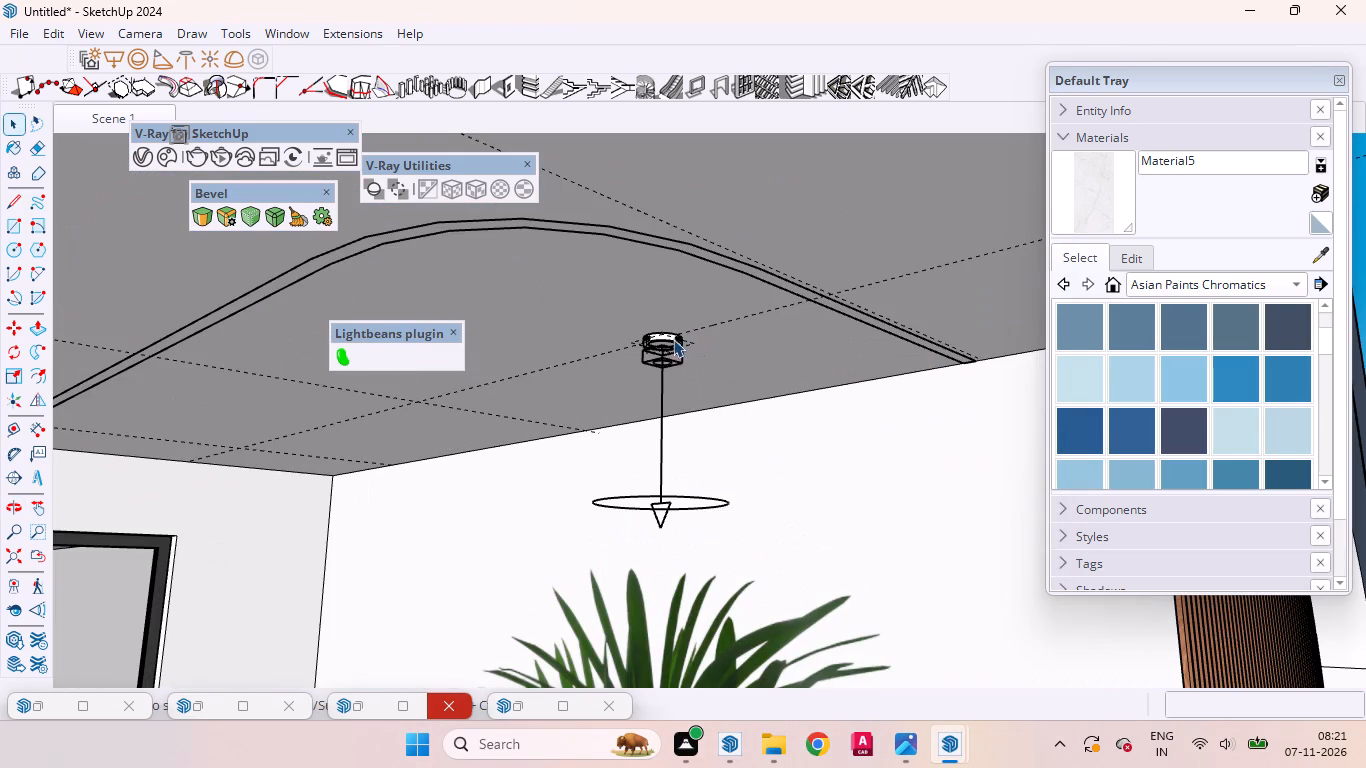
pyautogui.click(673, 338)
pyautogui.scroll(-4, 705, 368)
pyautogui.moveTo(654, 421); pyautogui.dragTo(500, 363, button='middle')
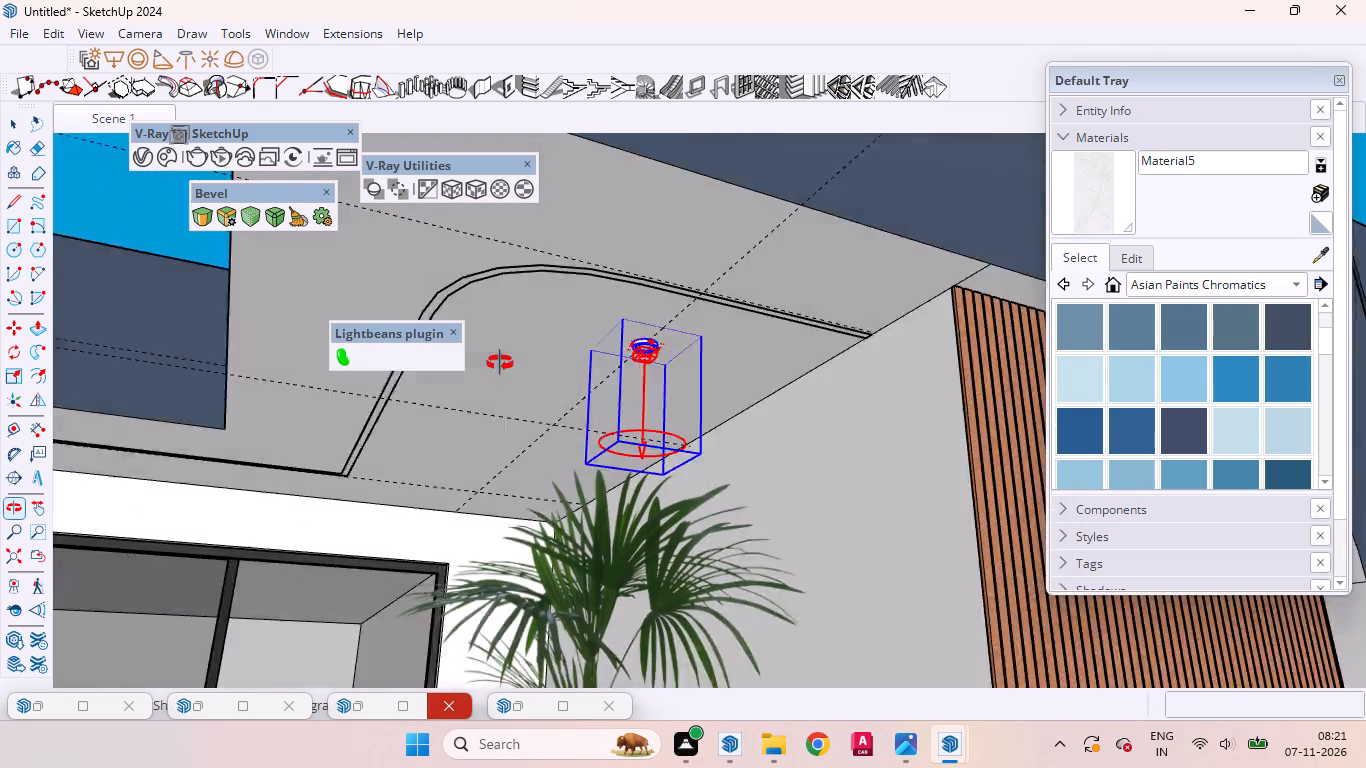
pyautogui.moveTo(500, 363); pyautogui.dragTo(972, 433, button='middle')
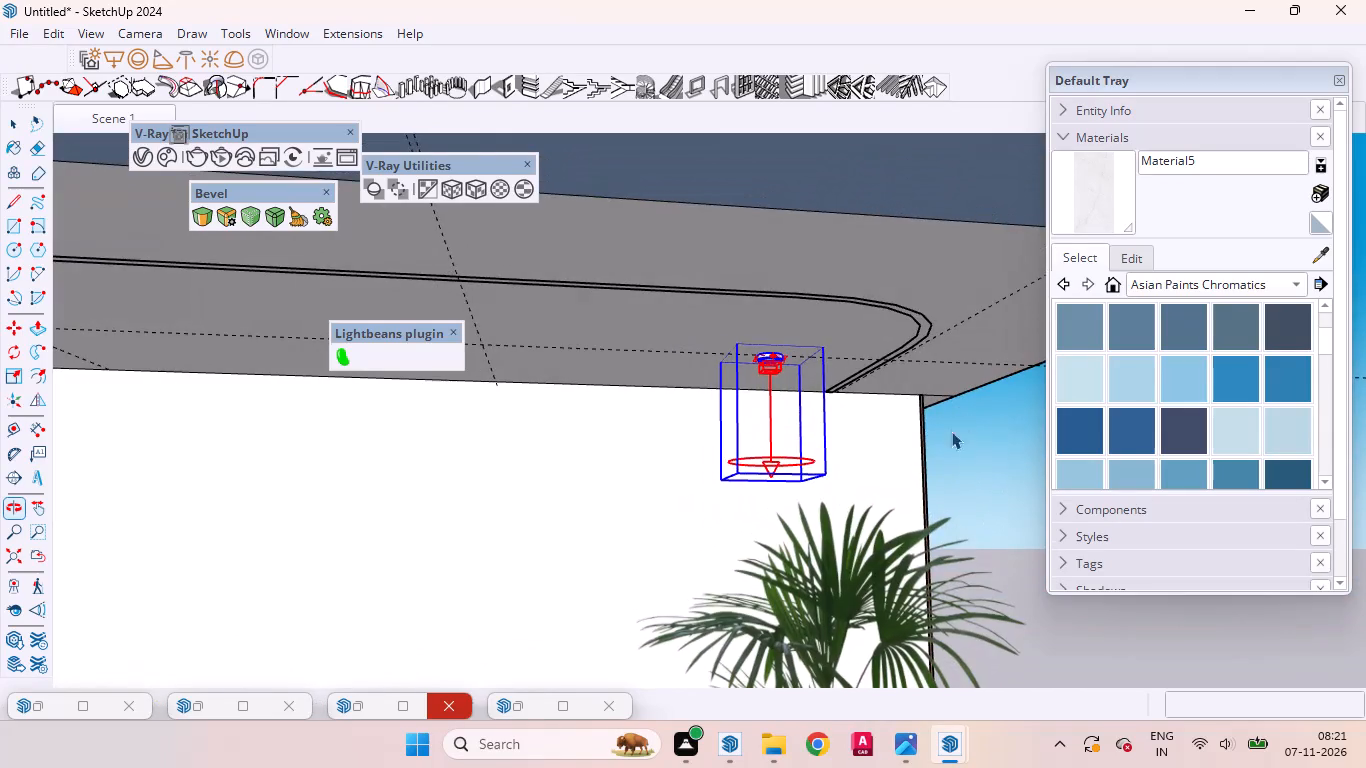
pyautogui.scroll(-5, 775, 394)
pyautogui.scroll(-2, 669, 500)
pyautogui.moveTo(617, 497); pyautogui.dragTo(604, 474, button='middle')
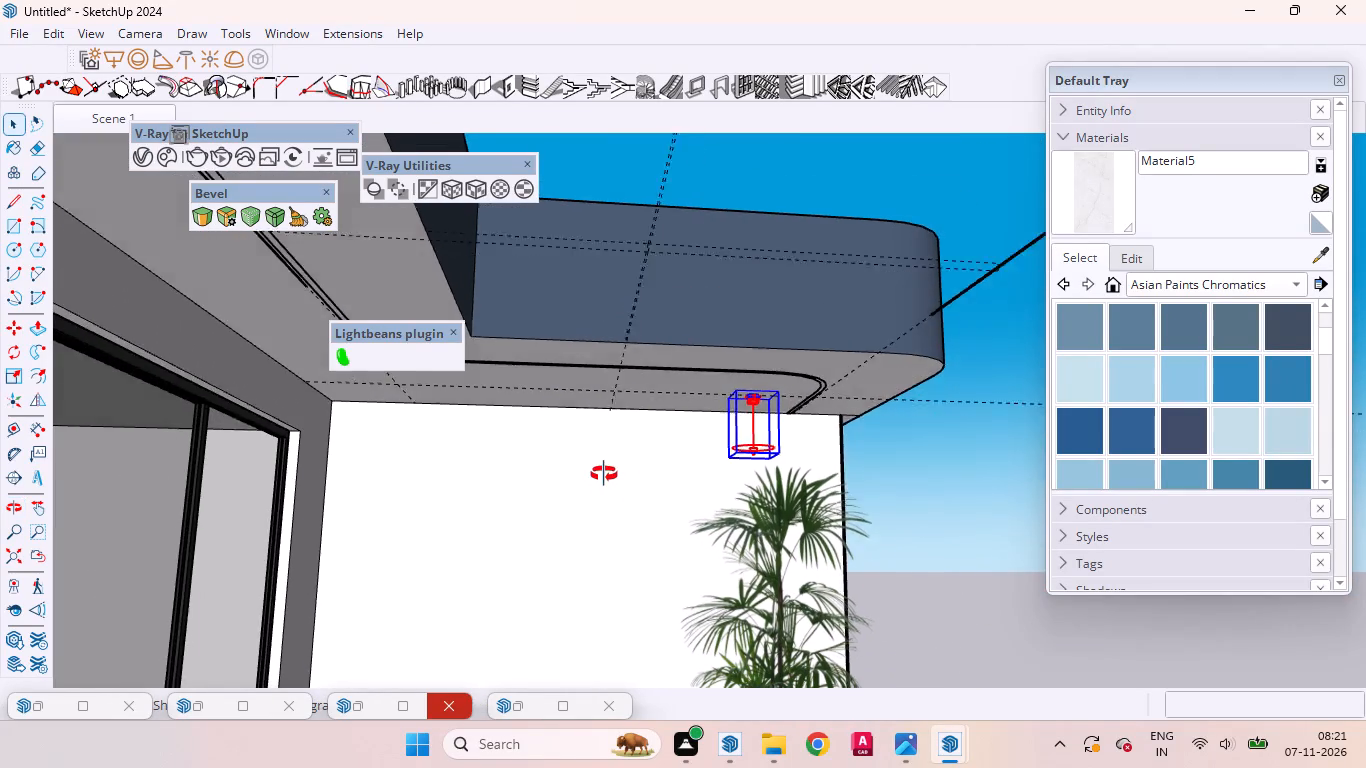
pyautogui.moveTo(604, 474); pyautogui.dragTo(632, 387, button='middle')
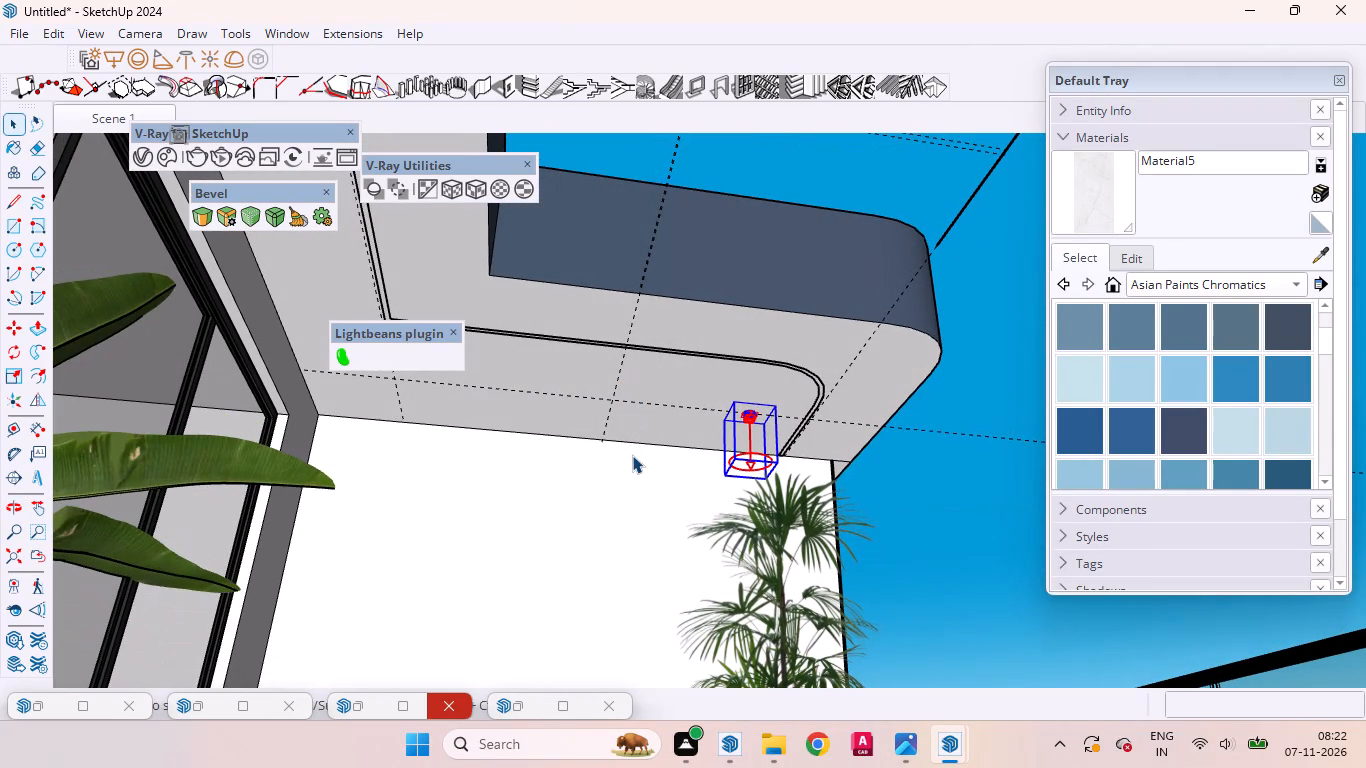
pyautogui.press('m')
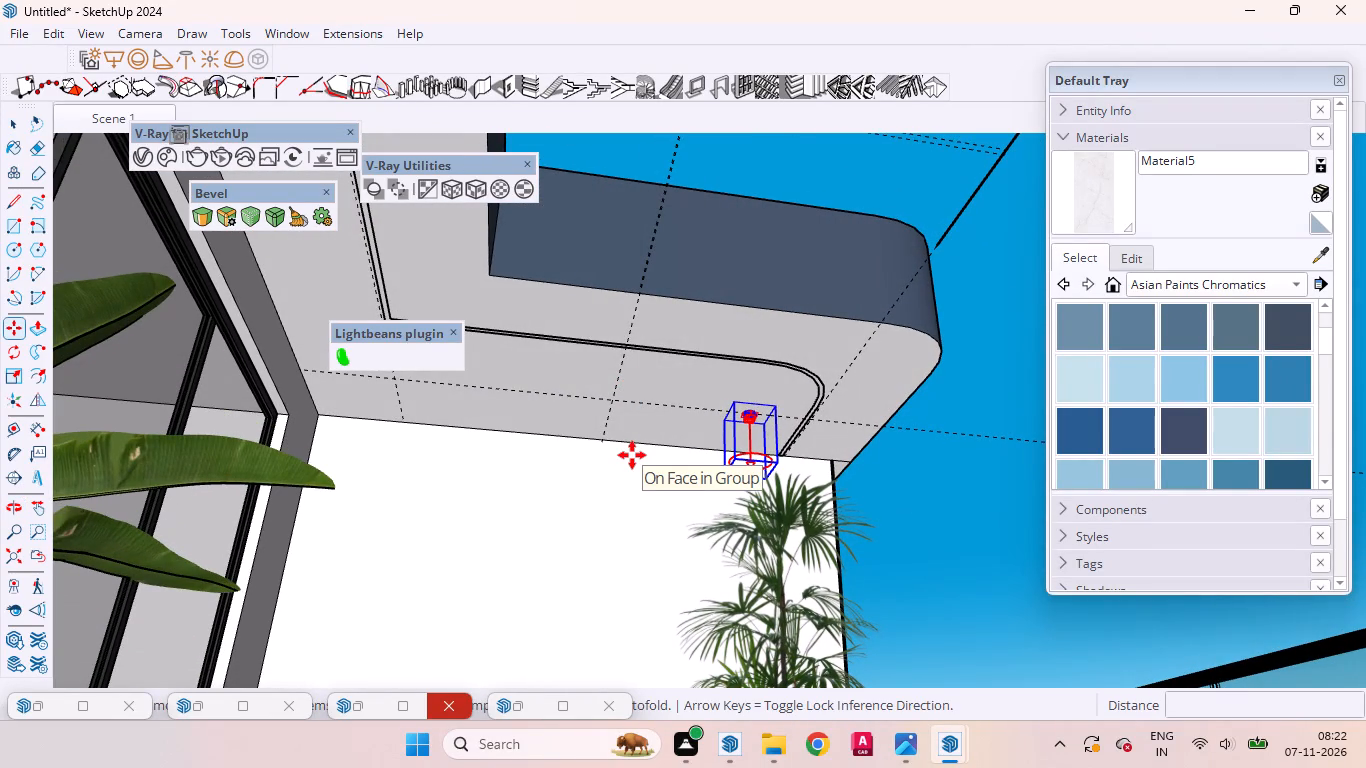
pyautogui.click(675, 526)
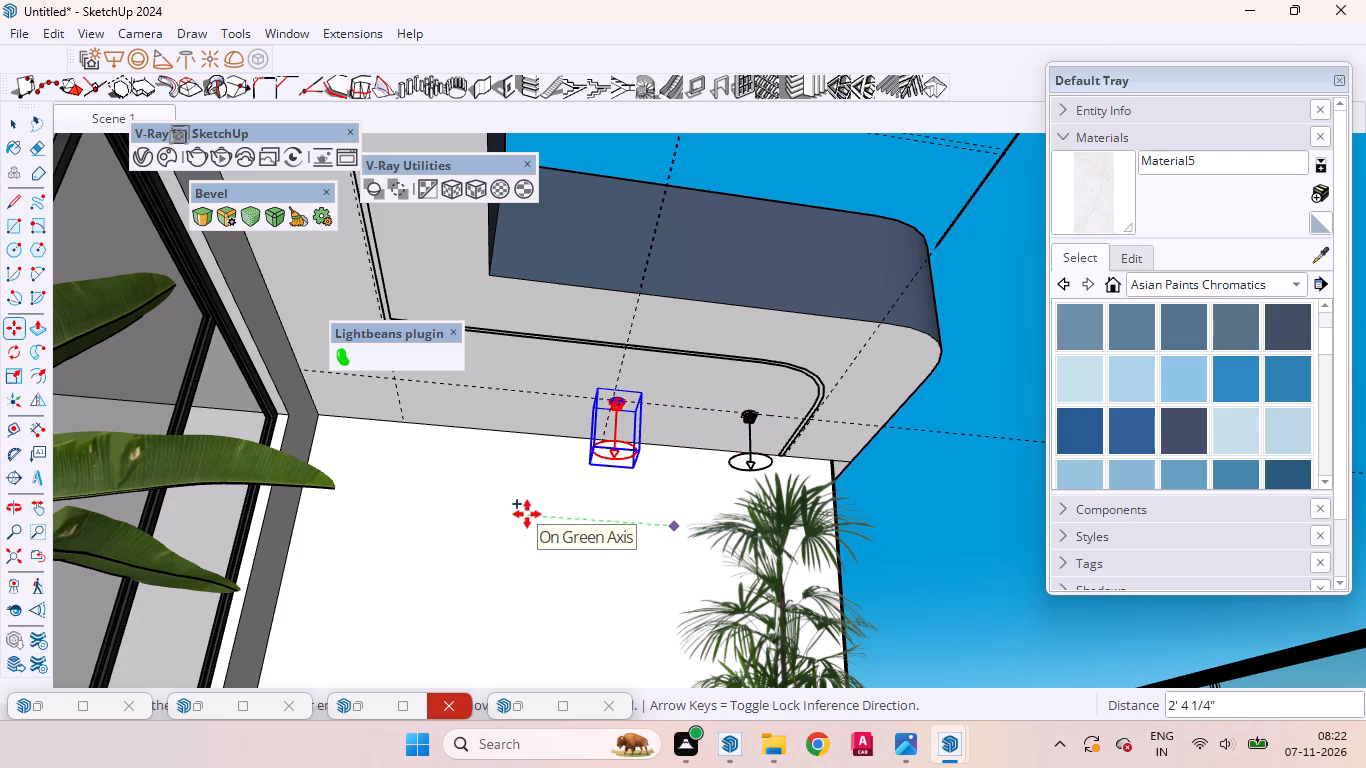
pyautogui.press('2')
pyautogui.press("'")
pyautogui.press('Return')
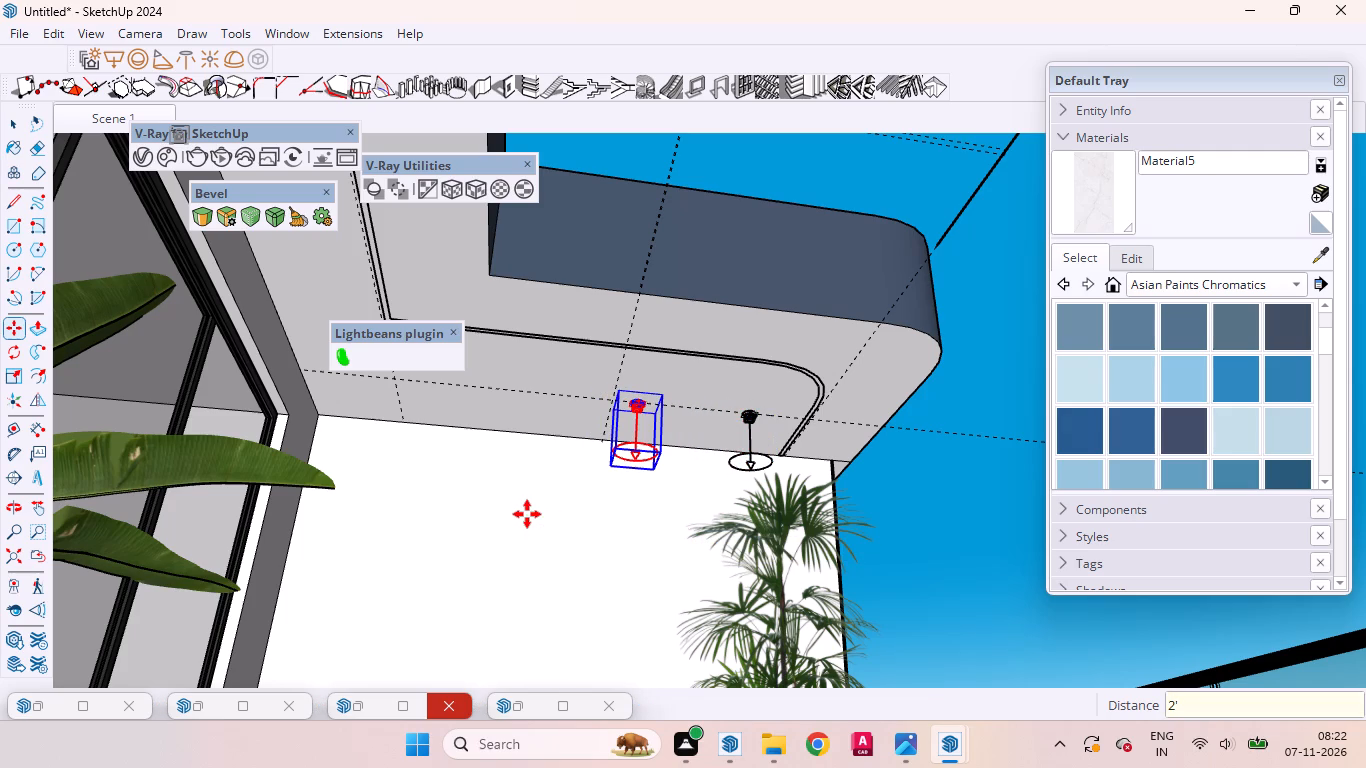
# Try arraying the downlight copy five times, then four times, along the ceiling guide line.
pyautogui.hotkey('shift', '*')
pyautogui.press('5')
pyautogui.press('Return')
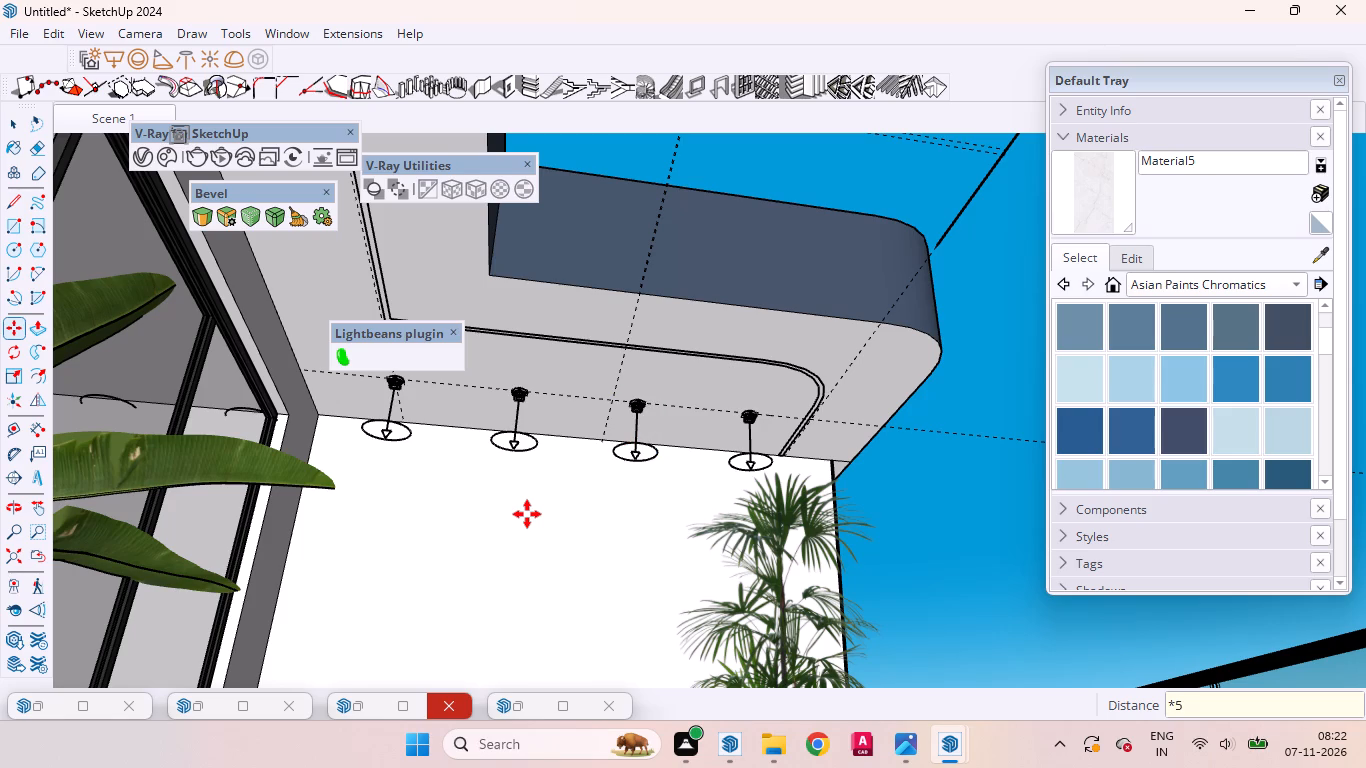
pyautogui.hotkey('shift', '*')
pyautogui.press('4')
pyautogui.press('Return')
# Set the array to three downlight copies along the balcony ceiling guide line.
pyautogui.hotkey('shift', '*')
pyautogui.press('3')
pyautogui.press('Return')
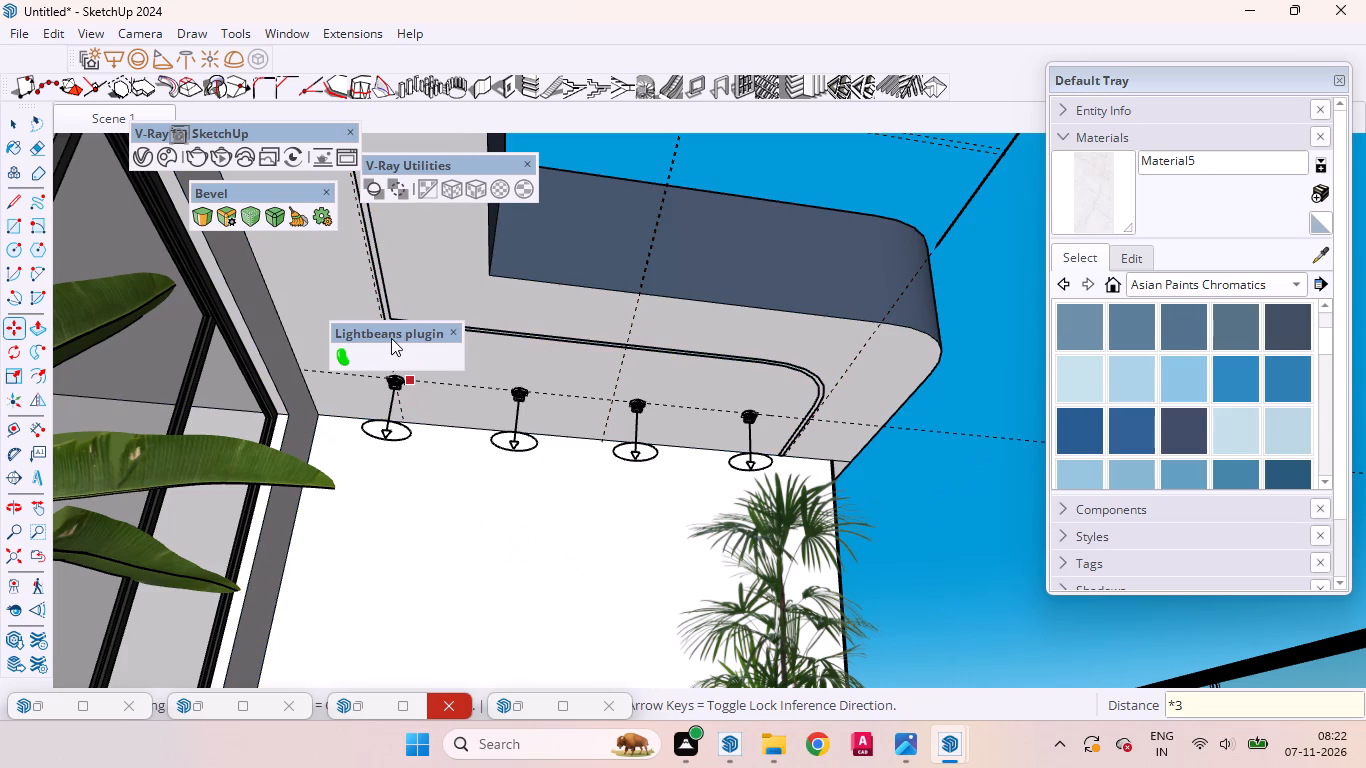
# Move the Lightbeans plugin toolbar clear of the downlight row and leave the Move command.
pyautogui.moveTo(382, 330); pyautogui.dragTo(1011, 465)
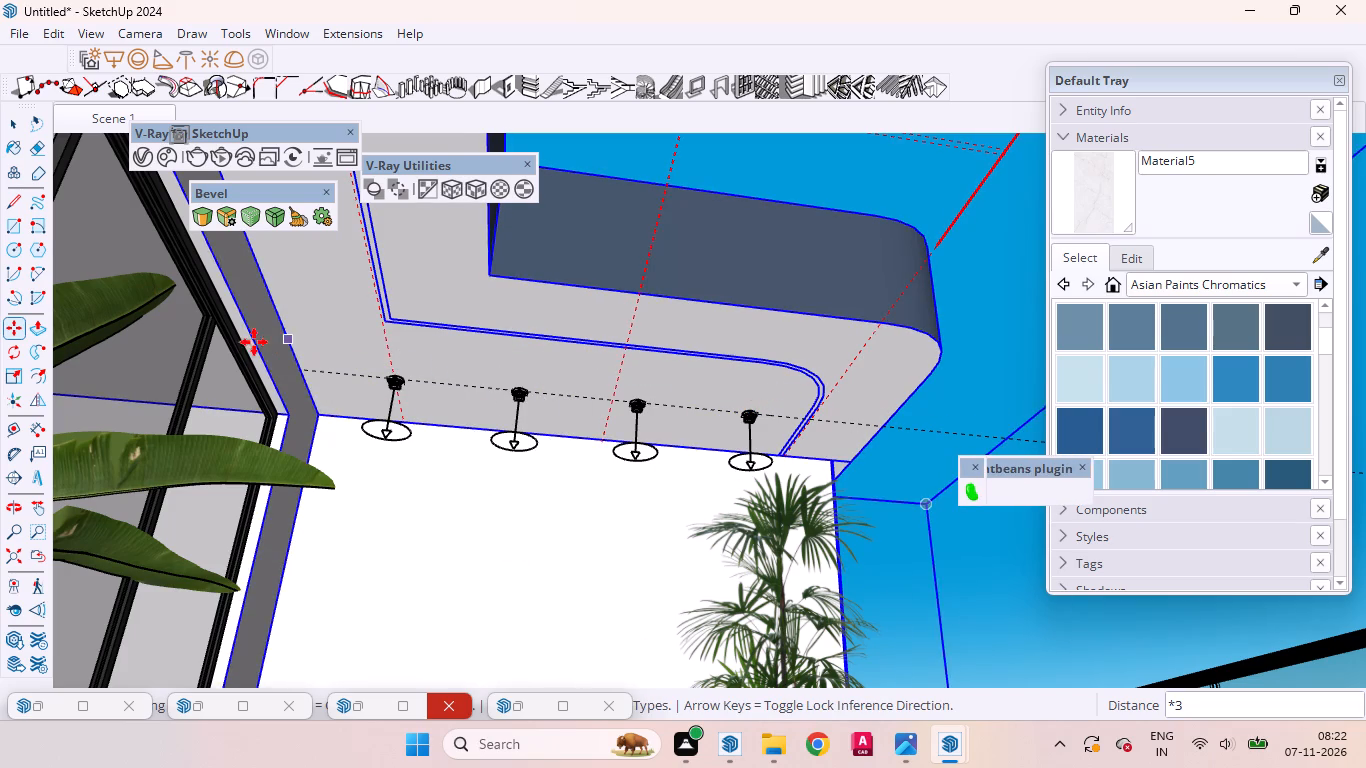
pyautogui.click(9, 124)
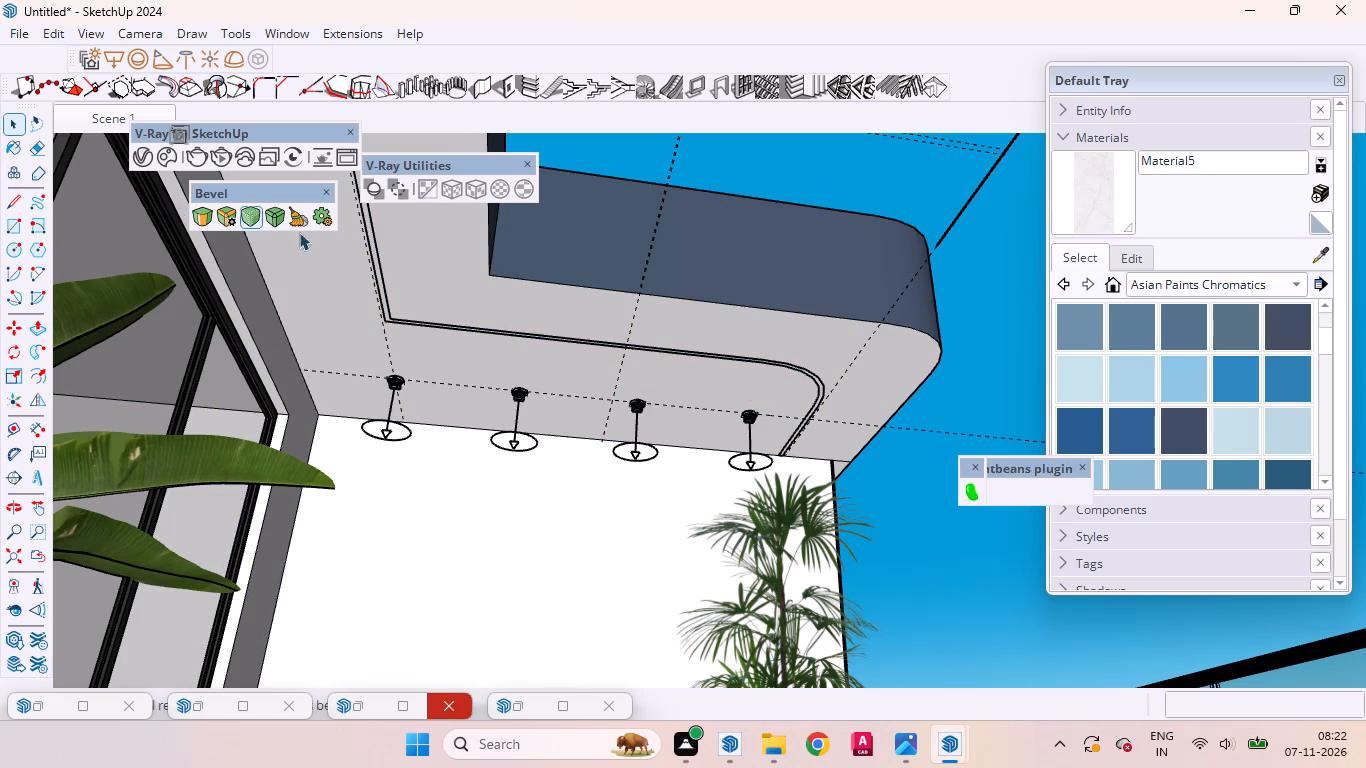
# Copy the downlight at the inner corner of the balcony ceiling onto the ceiling strip above the sliding door.
pyautogui.scroll(1, 351, 279)
pyautogui.scroll(-1, 361, 286)
pyautogui.scroll(5, 361, 286)
pyautogui.scroll(4, 418, 401)
pyautogui.scroll(-5, 397, 414)
pyautogui.moveTo(436, 434); pyautogui.dragTo(156, 350, button='middle')
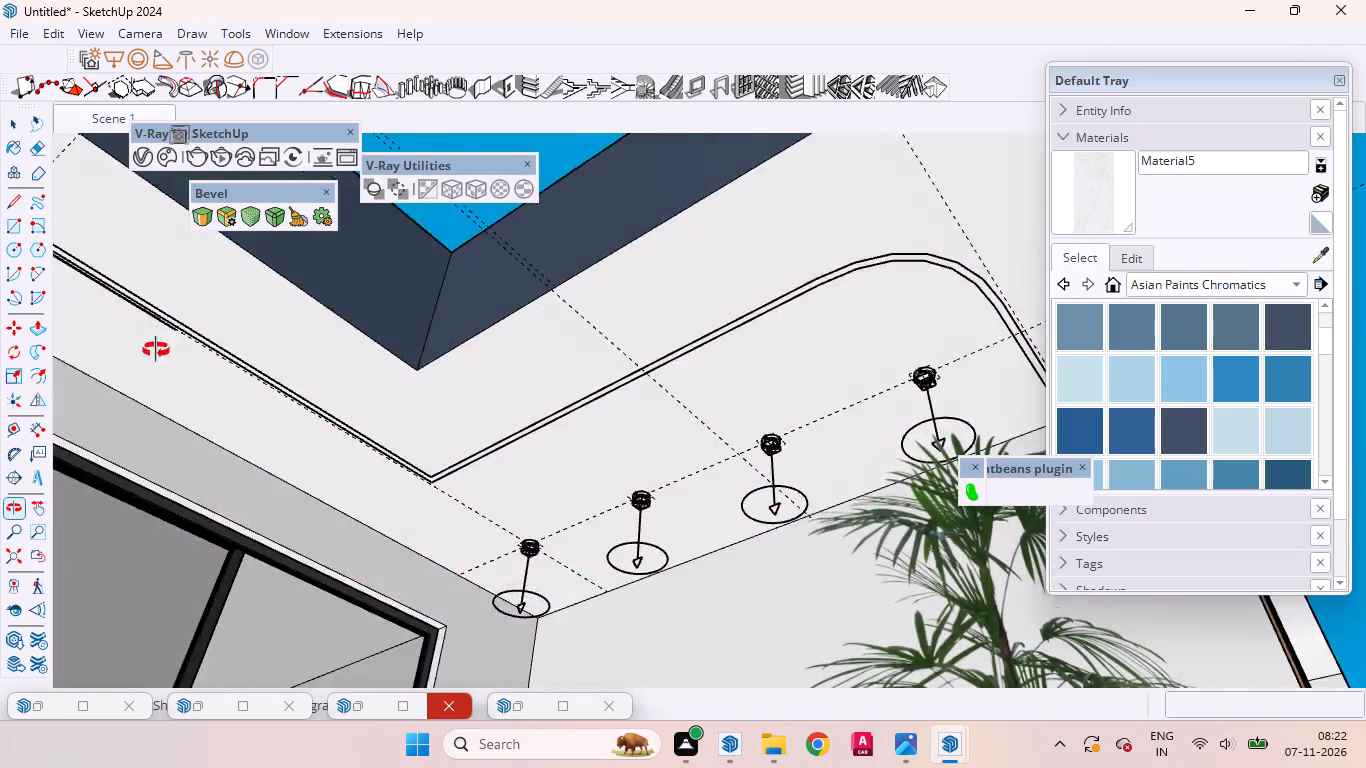
pyautogui.moveTo(156, 350); pyautogui.dragTo(172, 549, button='middle')
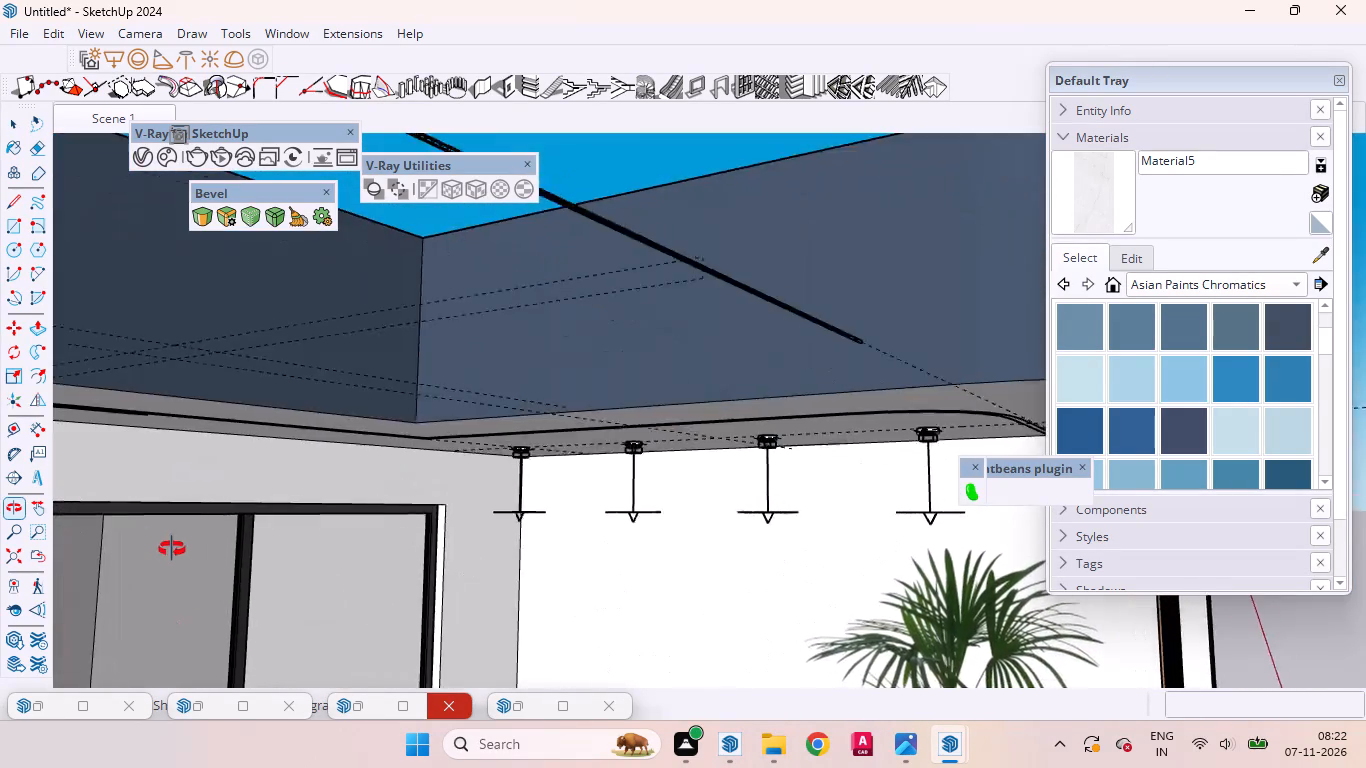
pyautogui.moveTo(172, 549); pyautogui.dragTo(164, 467, button='middle')
pyautogui.scroll(7, 342, 477)
pyautogui.click(619, 490)
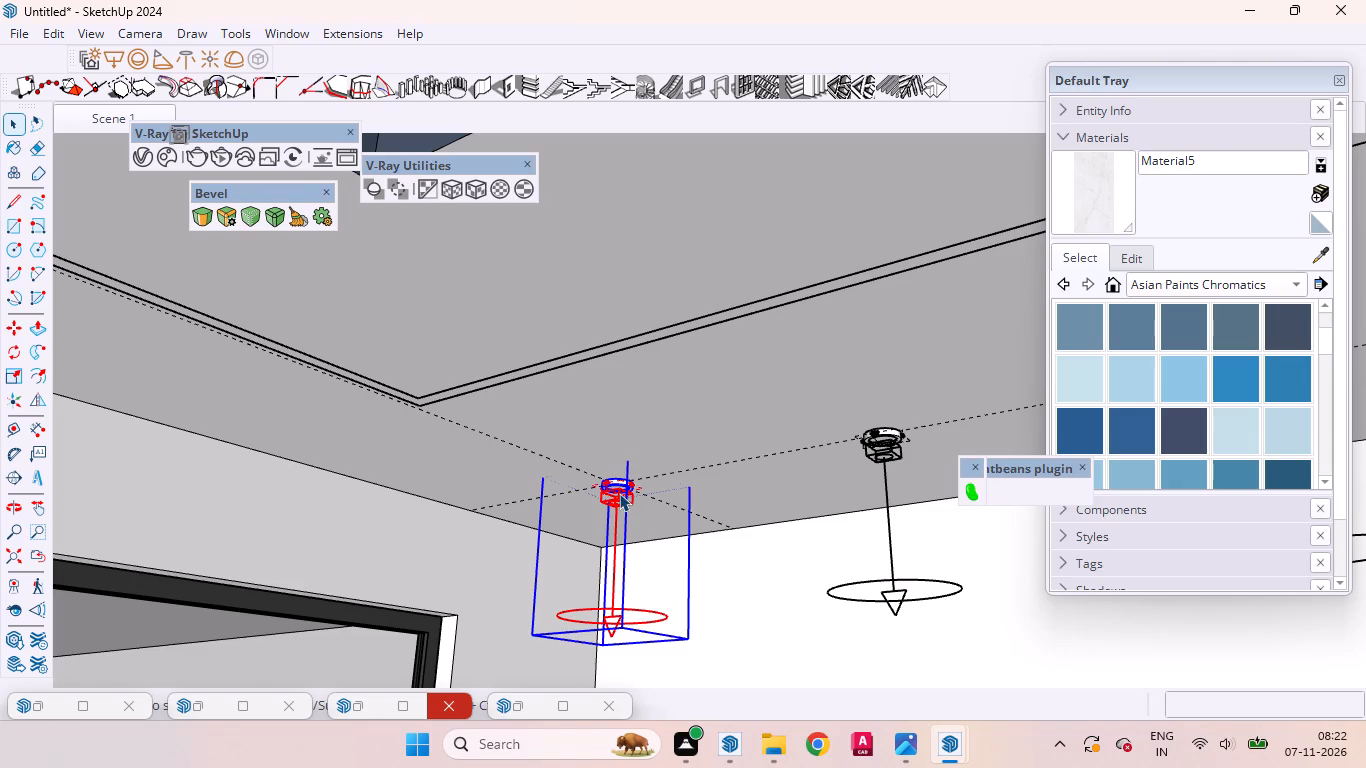
pyautogui.press('m')
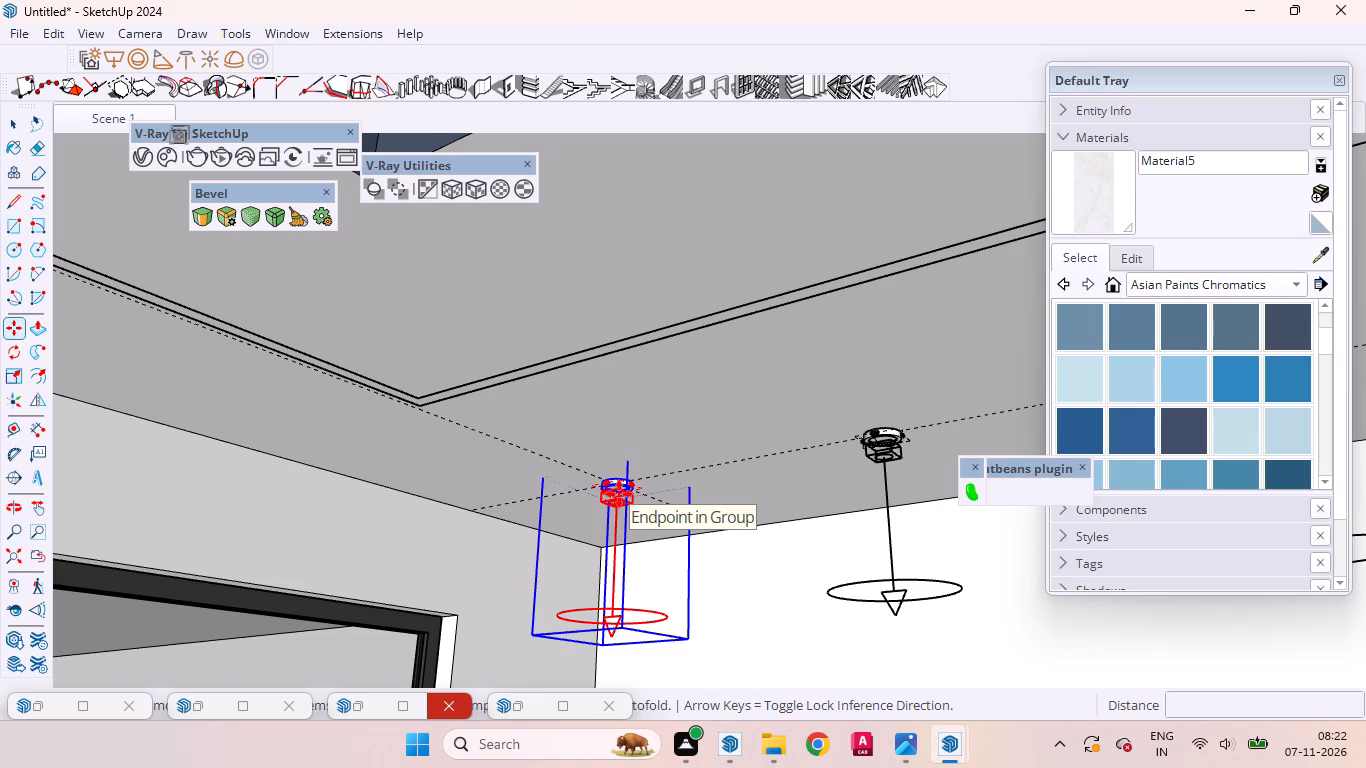
pyautogui.scroll(-8, 609, 487)
pyautogui.moveTo(572, 458); pyautogui.dragTo(303, 427, button='middle')
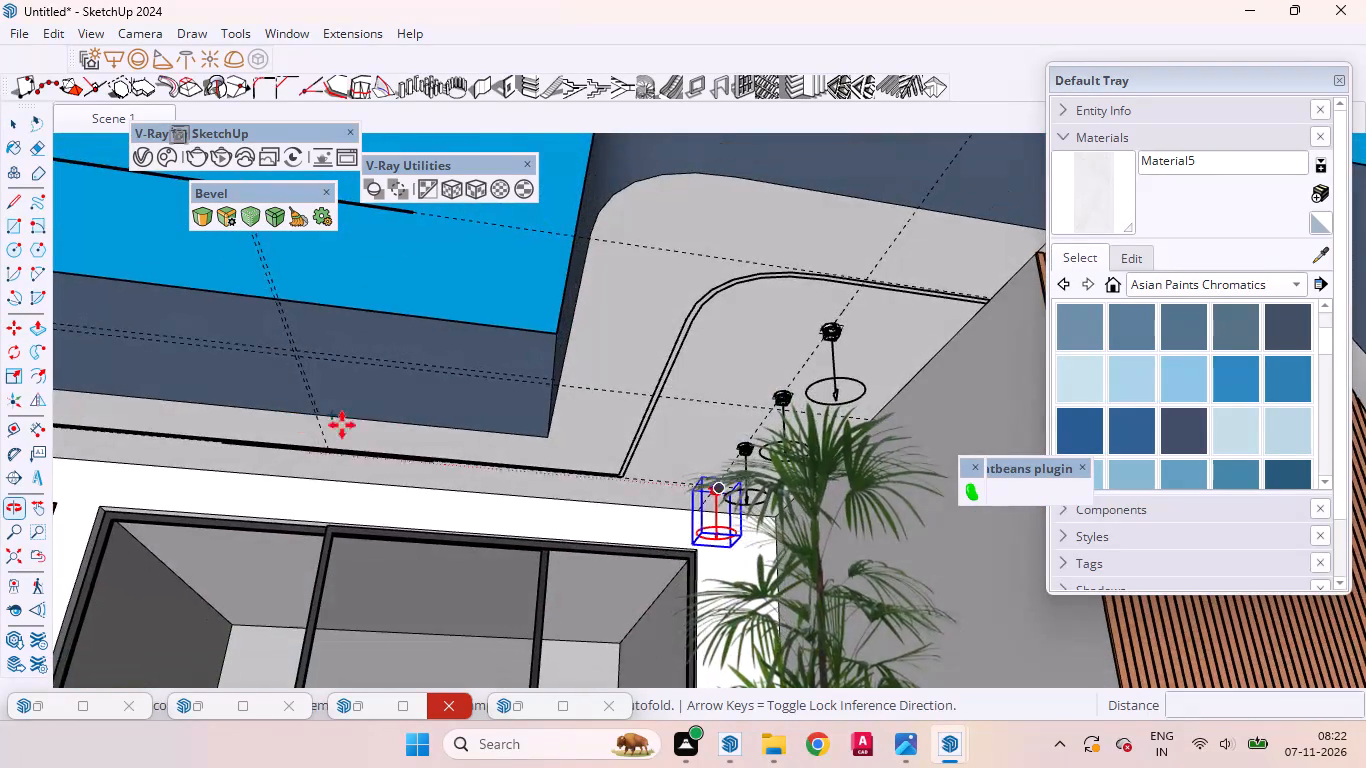
pyautogui.scroll(9, 482, 451)
pyautogui.scroll(-3, 826, 525)
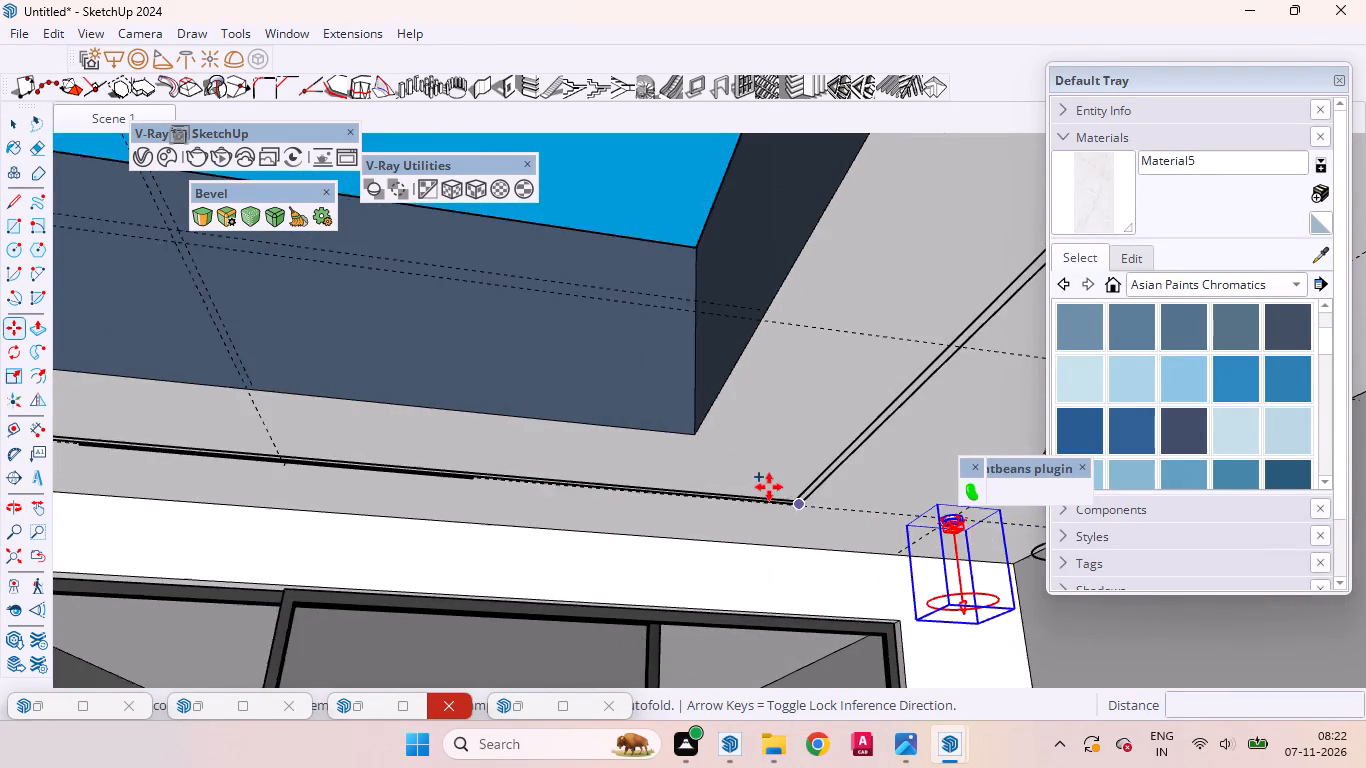
pyautogui.scroll(-5, 769, 487)
pyautogui.click(853, 469)
pyautogui.scroll(6, 769, 496)
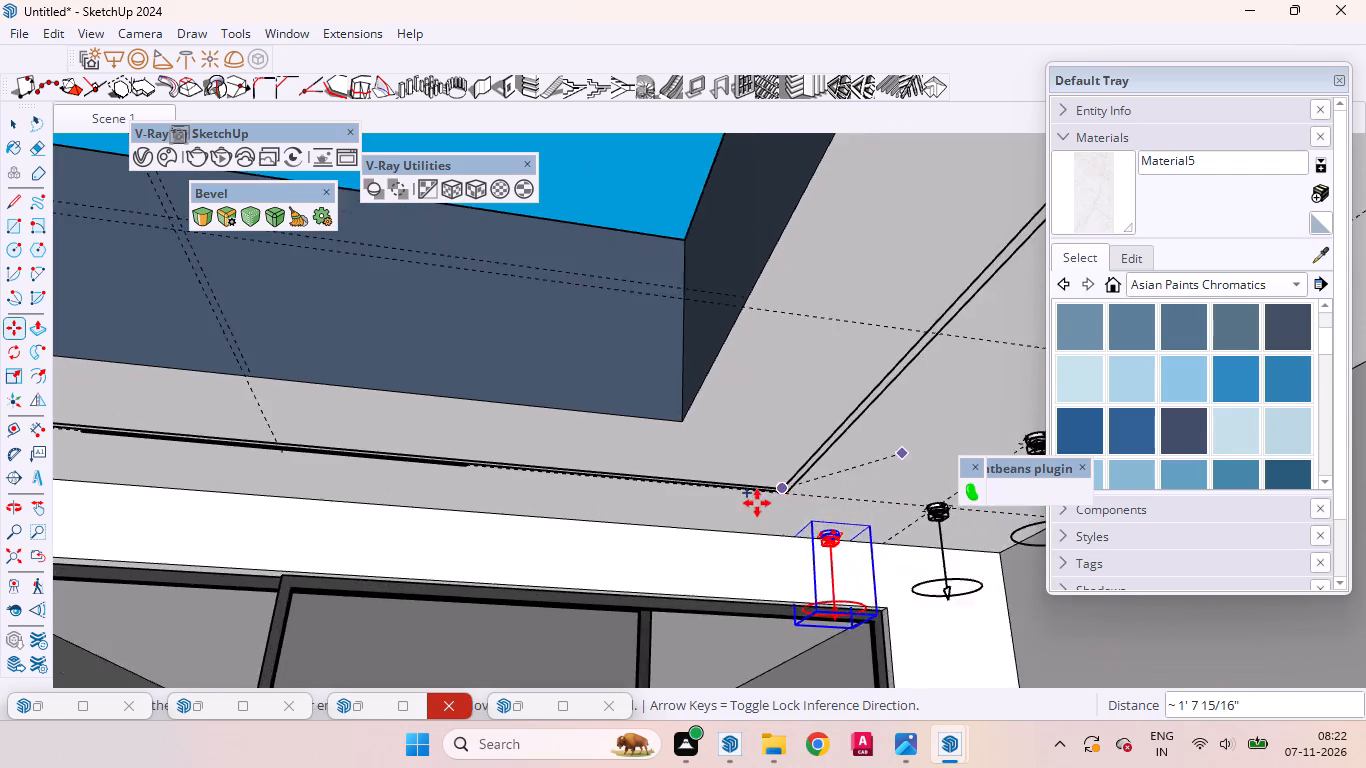
pyautogui.scroll(3, 757, 503)
pyautogui.scroll(-2, 740, 502)
pyautogui.scroll(7, 740, 502)
pyautogui.moveTo(699, 494); pyautogui.dragTo(546, 363, button='middle')
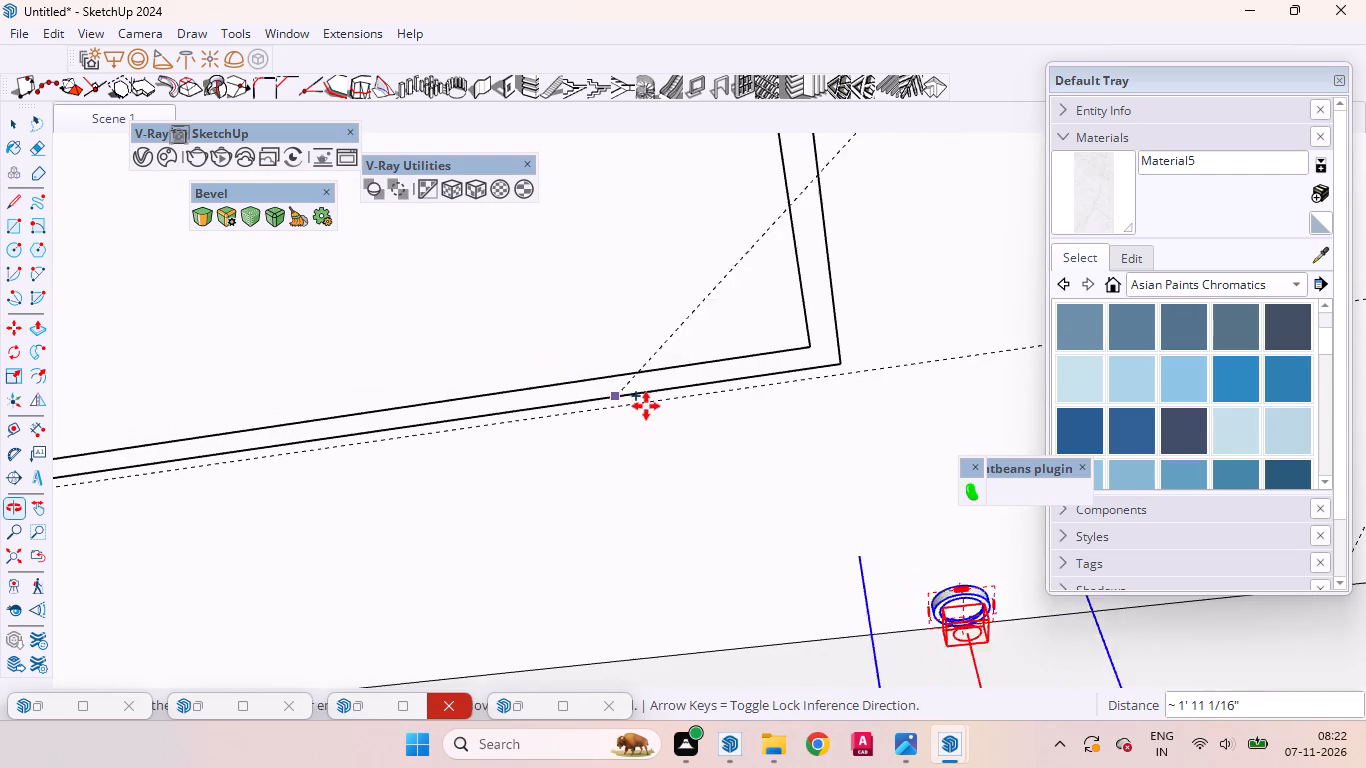
pyautogui.click(612, 359)
# Move the copied downlight about 1' 2" further along the strip above the sliding door, then nudge it about 1 7/16".
pyautogui.moveTo(644, 433); pyautogui.dragTo(583, 539, button='middle')
pyautogui.scroll(-10, 659, 373)
pyautogui.moveTo(844, 427); pyautogui.dragTo(736, 439, button='middle')
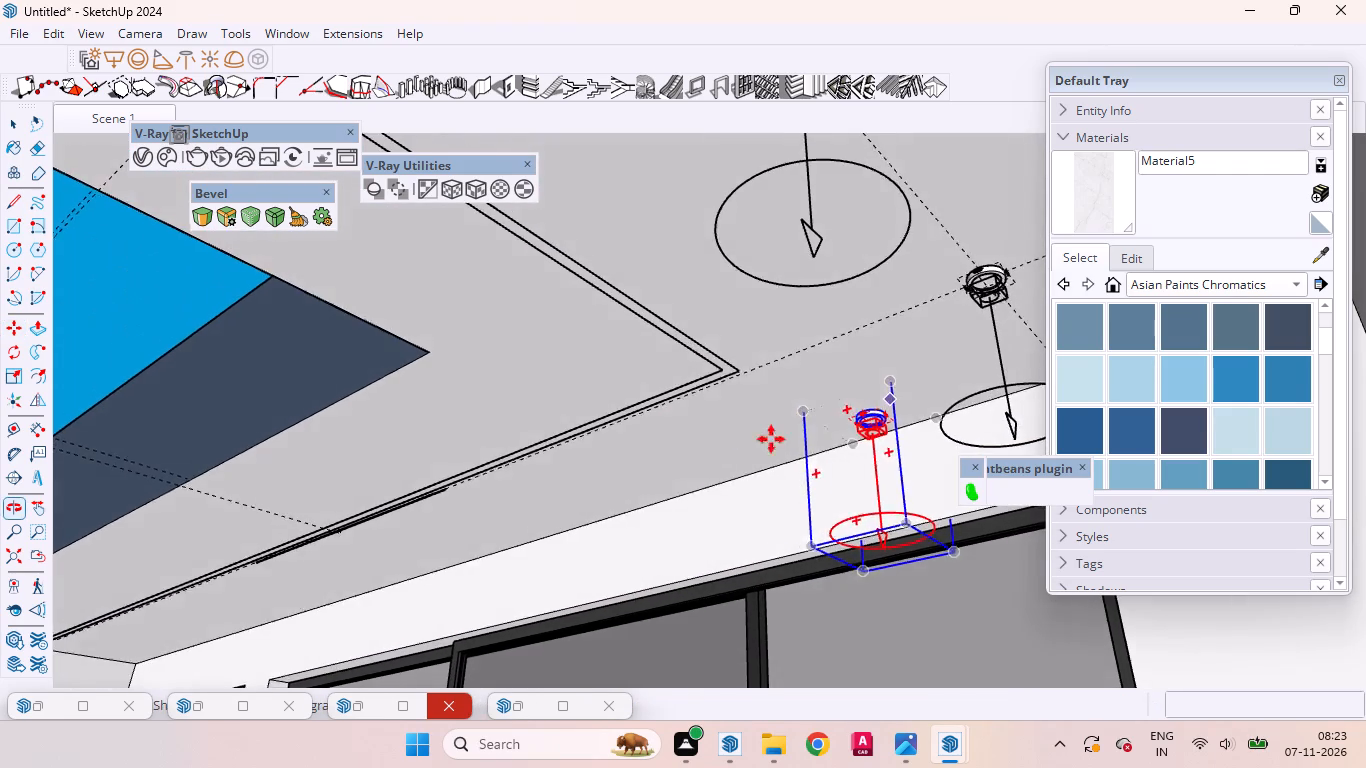
pyautogui.click(902, 372)
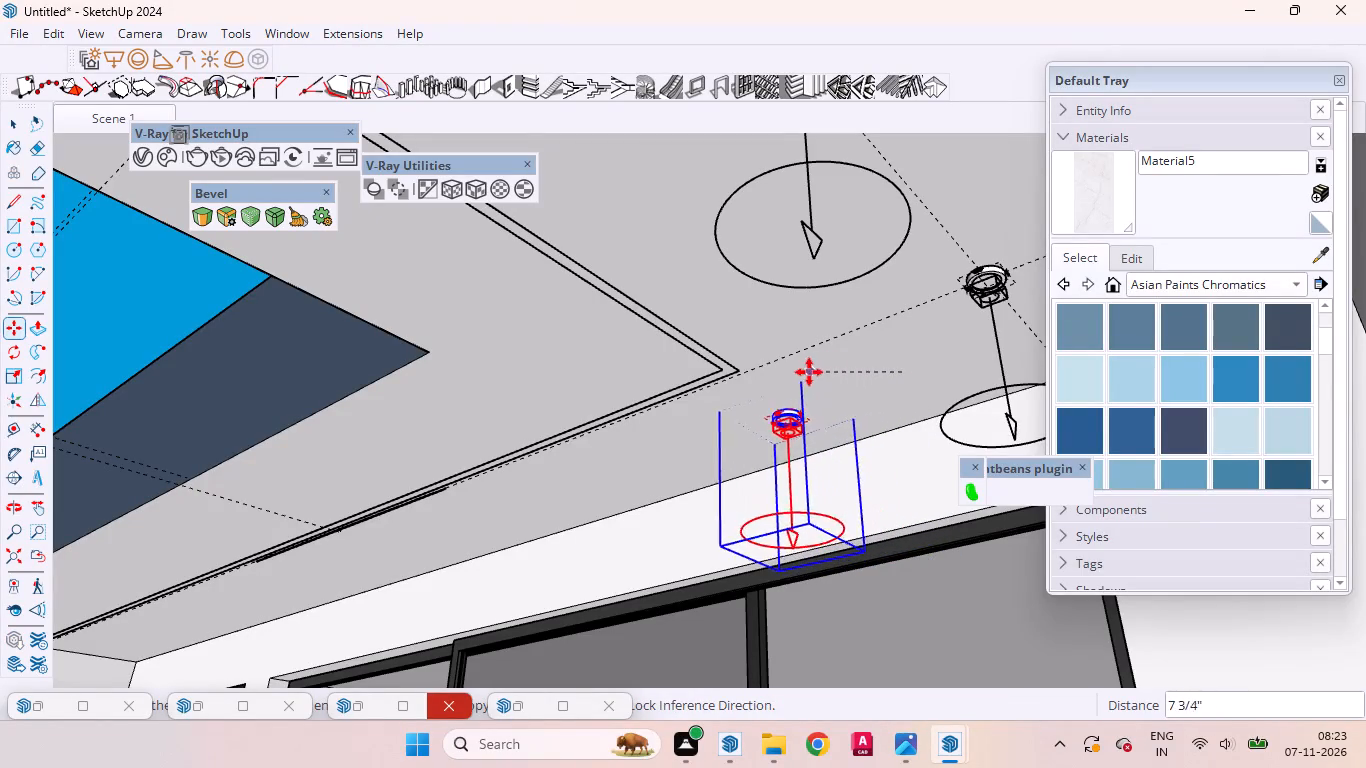
pyautogui.click(729, 393)
pyautogui.moveTo(628, 447); pyautogui.dragTo(957, 278, button='middle')
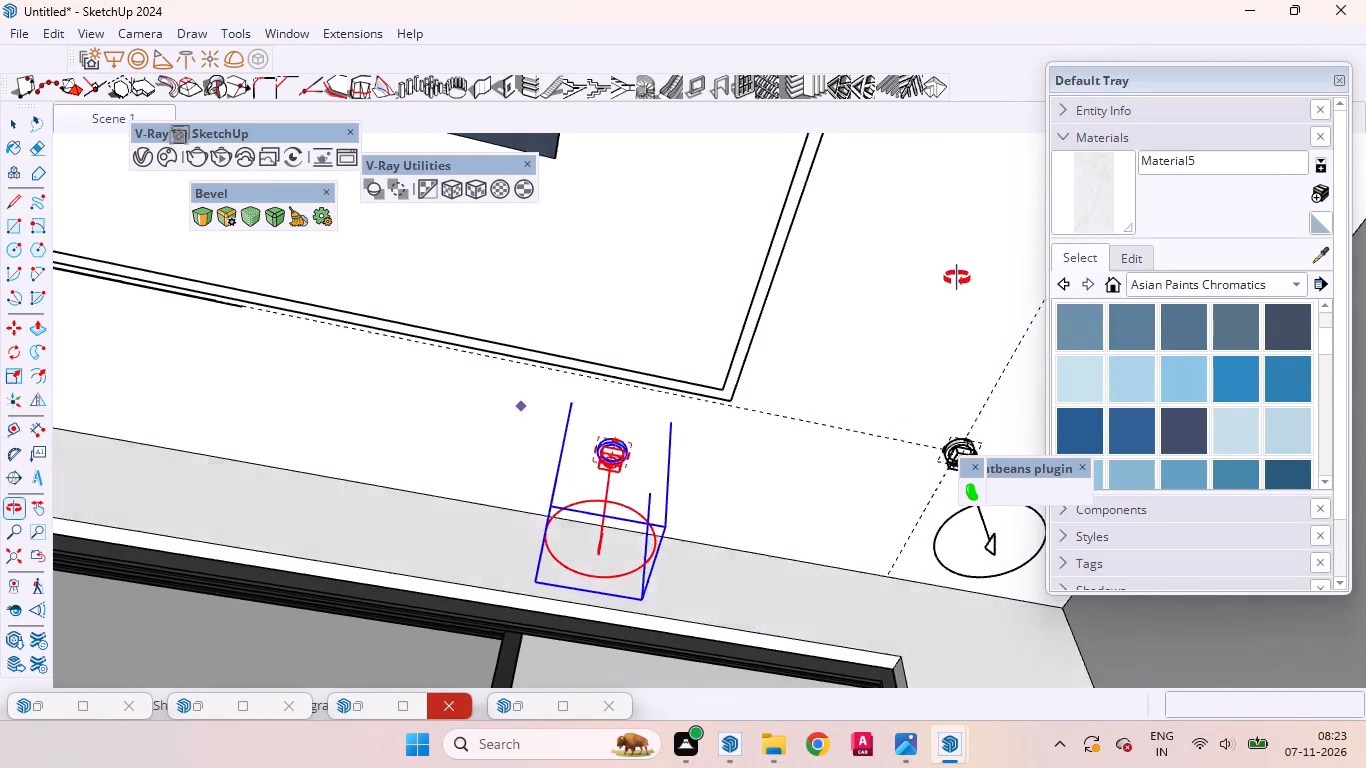
pyautogui.moveTo(957, 278); pyautogui.dragTo(959, 256, button='middle')
pyautogui.moveTo(813, 409); pyautogui.dragTo(886, 214, button='middle')
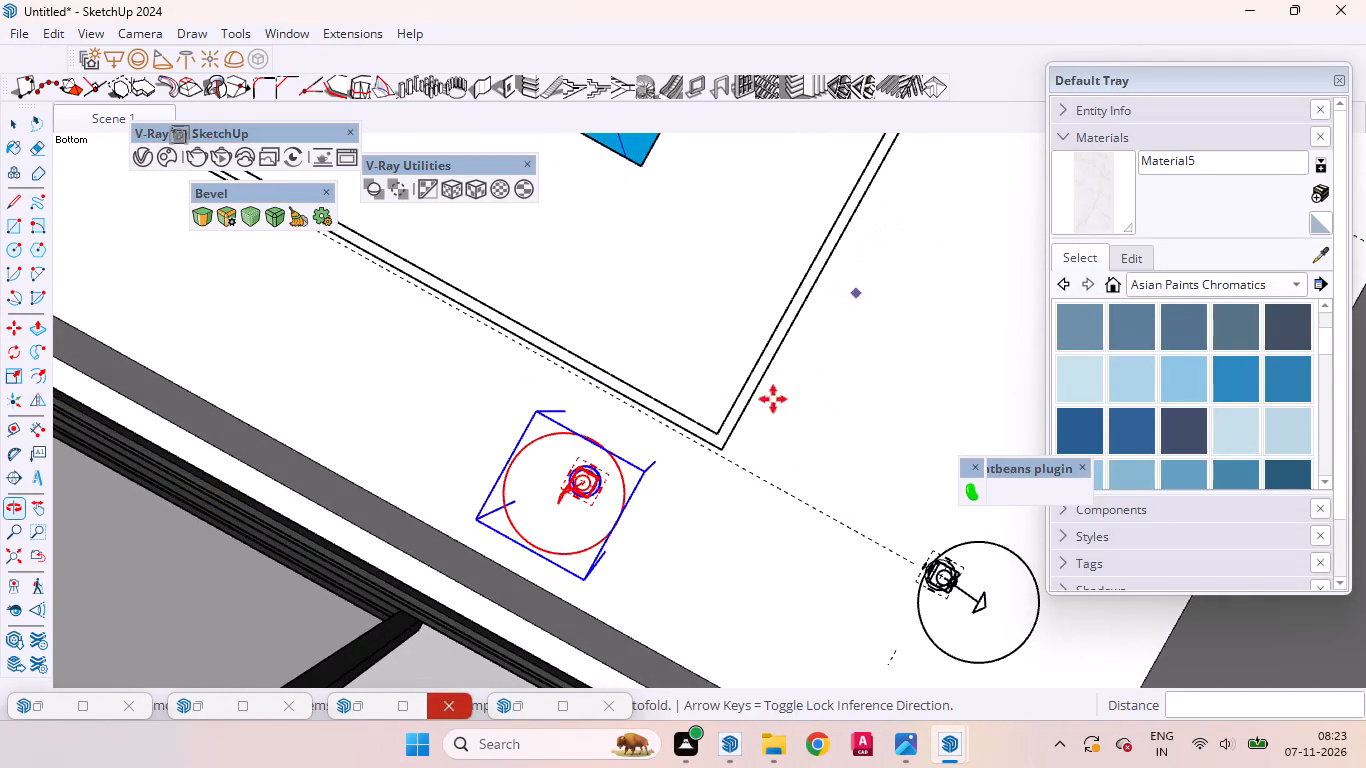
pyautogui.moveTo(741, 428); pyautogui.dragTo(786, 373, button='middle')
pyautogui.click(717, 492)
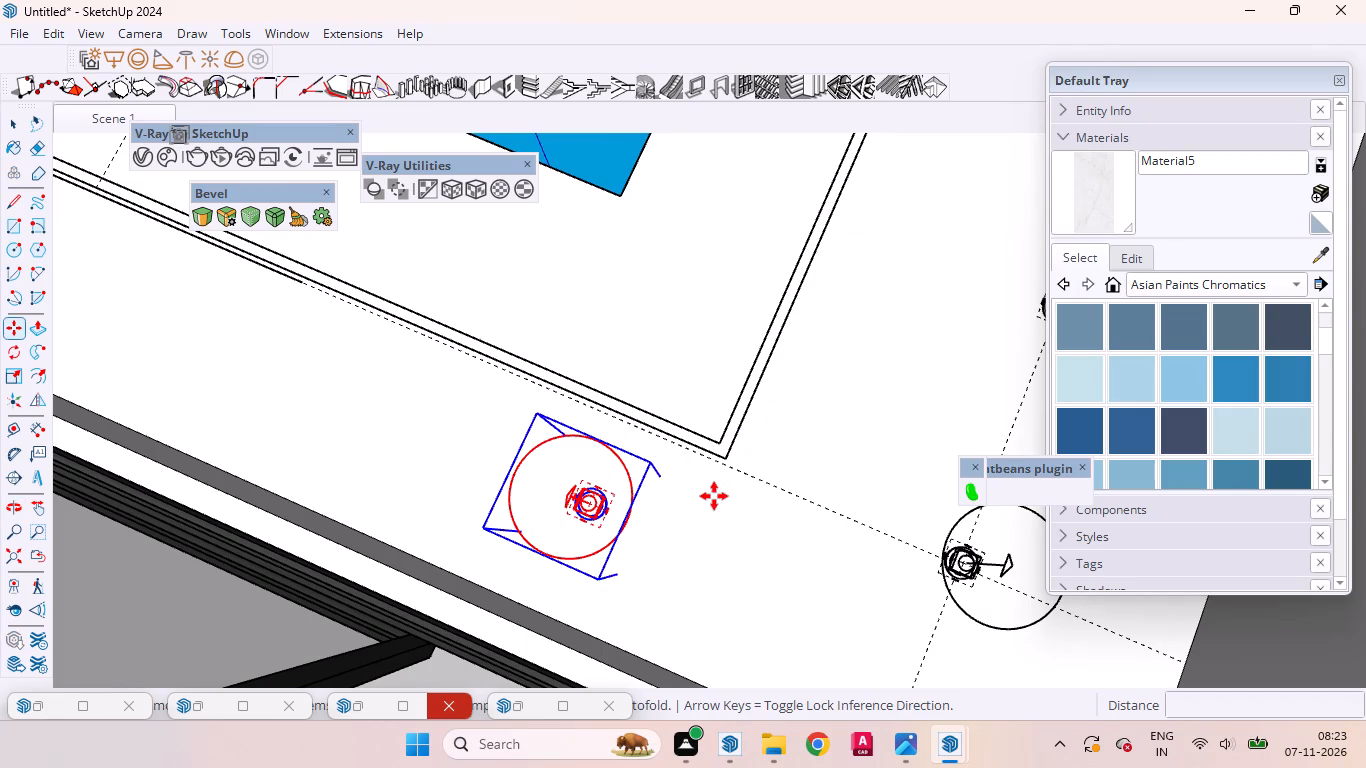
pyautogui.click(709, 507)
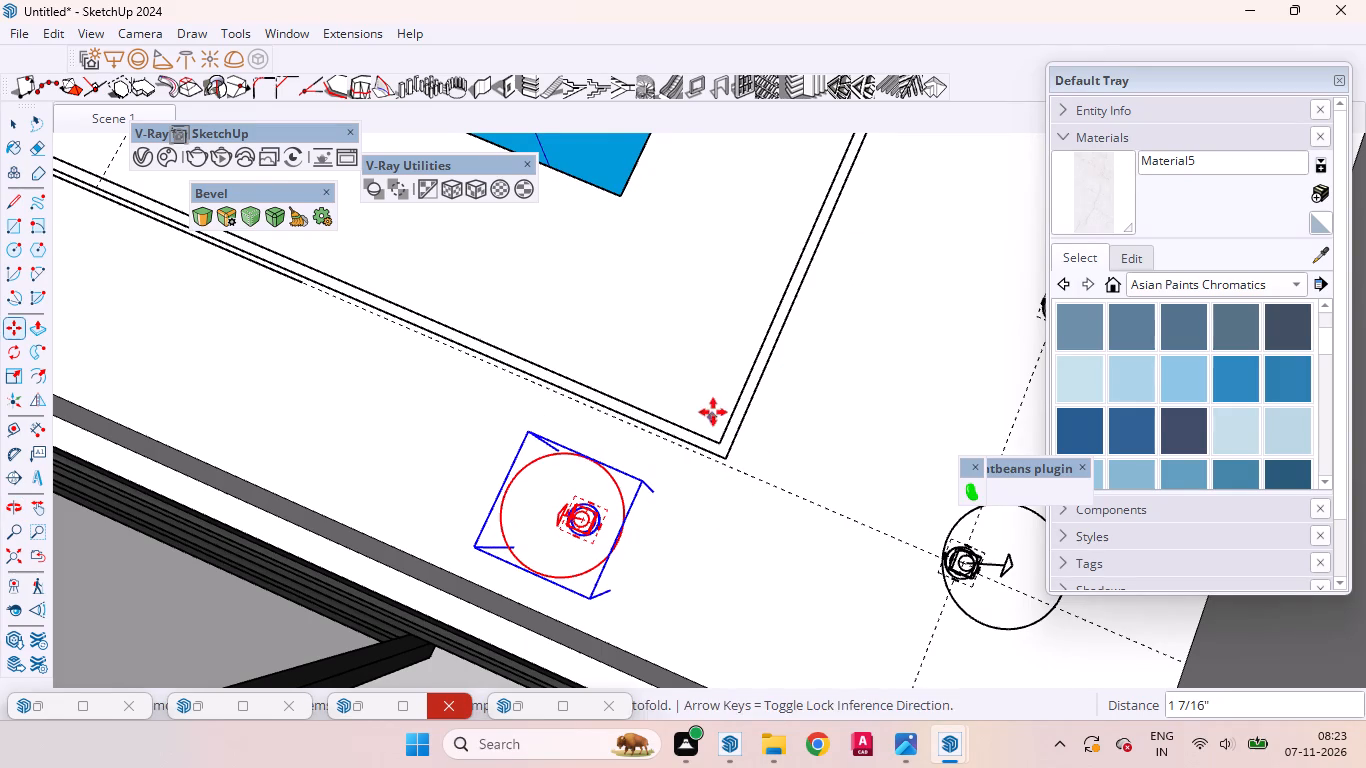
# Inspect the copied downlight's position on the ceiling strip above the sliding door from several angles.
pyautogui.moveTo(712, 413); pyautogui.dragTo(564, 710, button='middle')
pyautogui.scroll(-10, 638, 451)
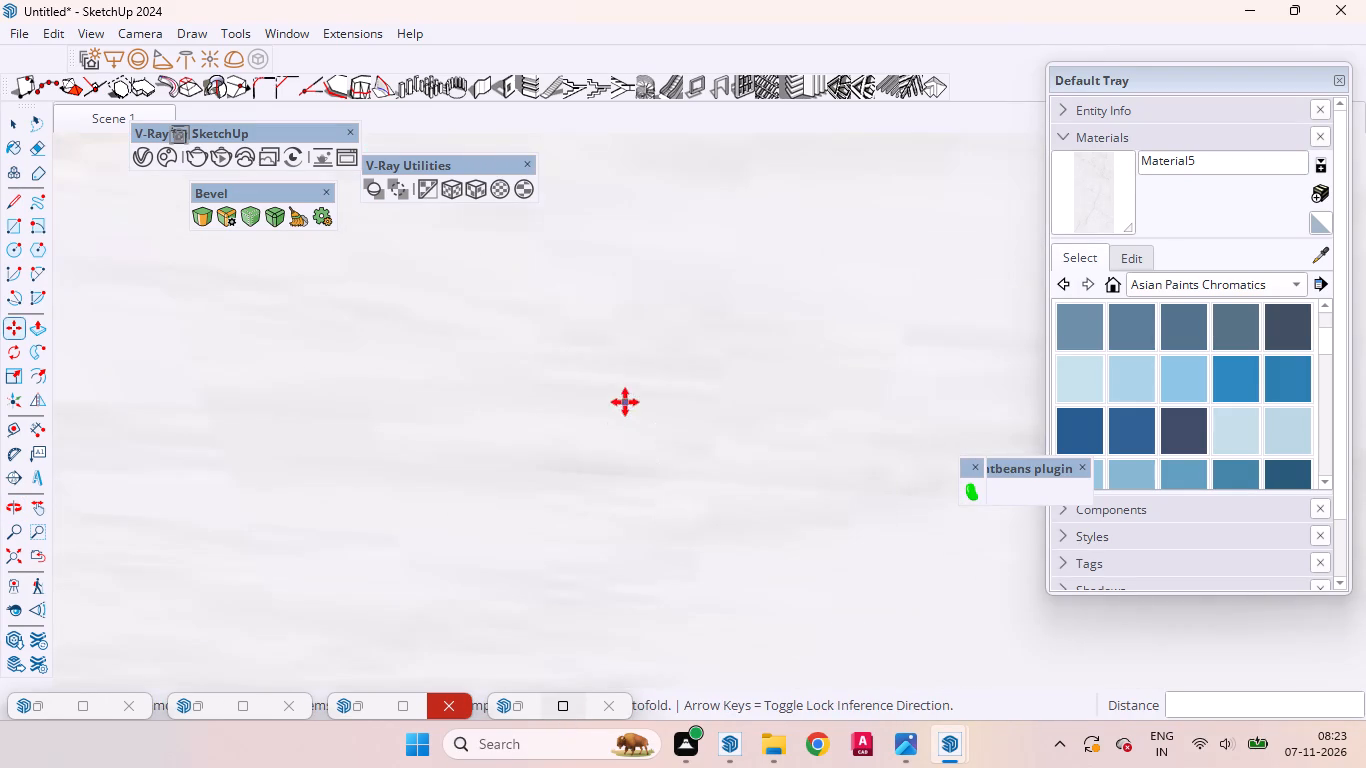
pyautogui.click(32, 550)
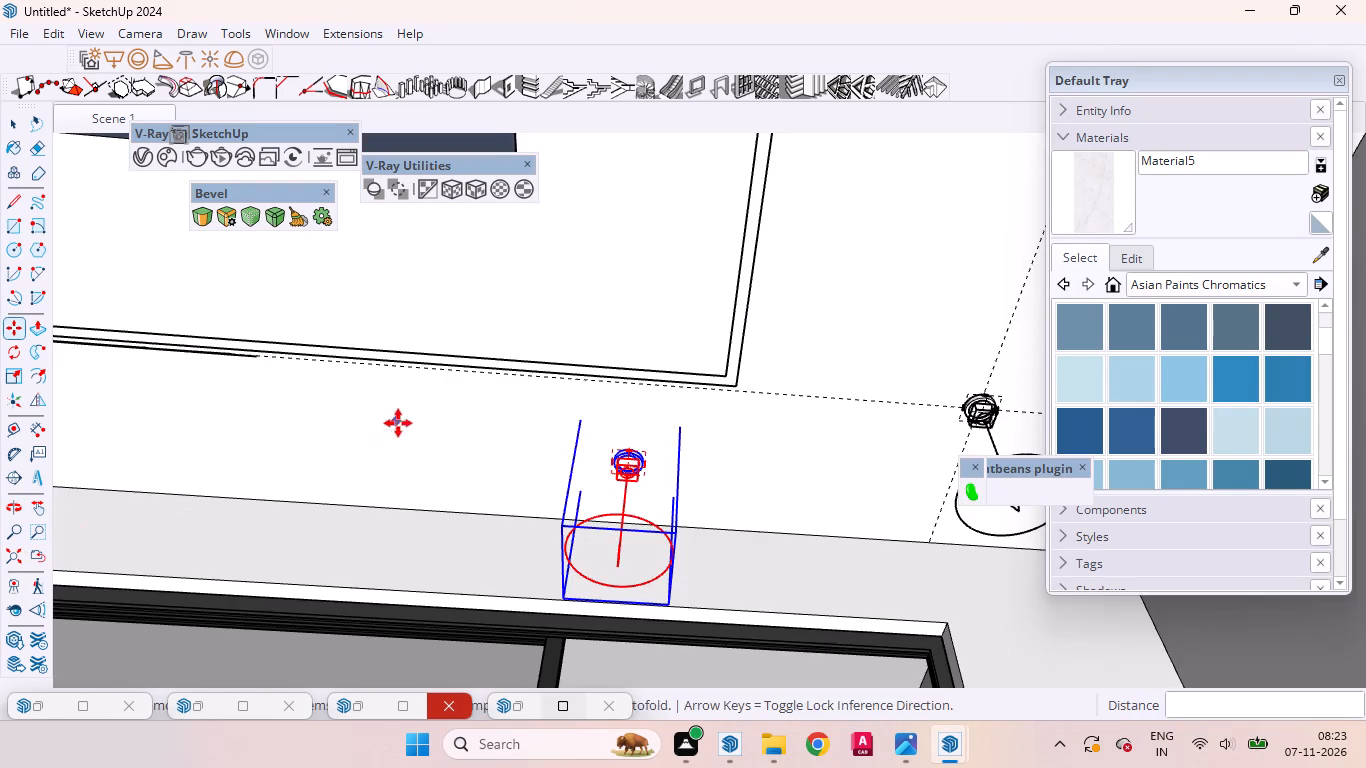
pyautogui.moveTo(416, 477); pyautogui.dragTo(452, 721, button='middle')
pyautogui.scroll(-1, 571, 407)
pyautogui.scroll(2, 571, 401)
pyautogui.scroll(-13, 571, 398)
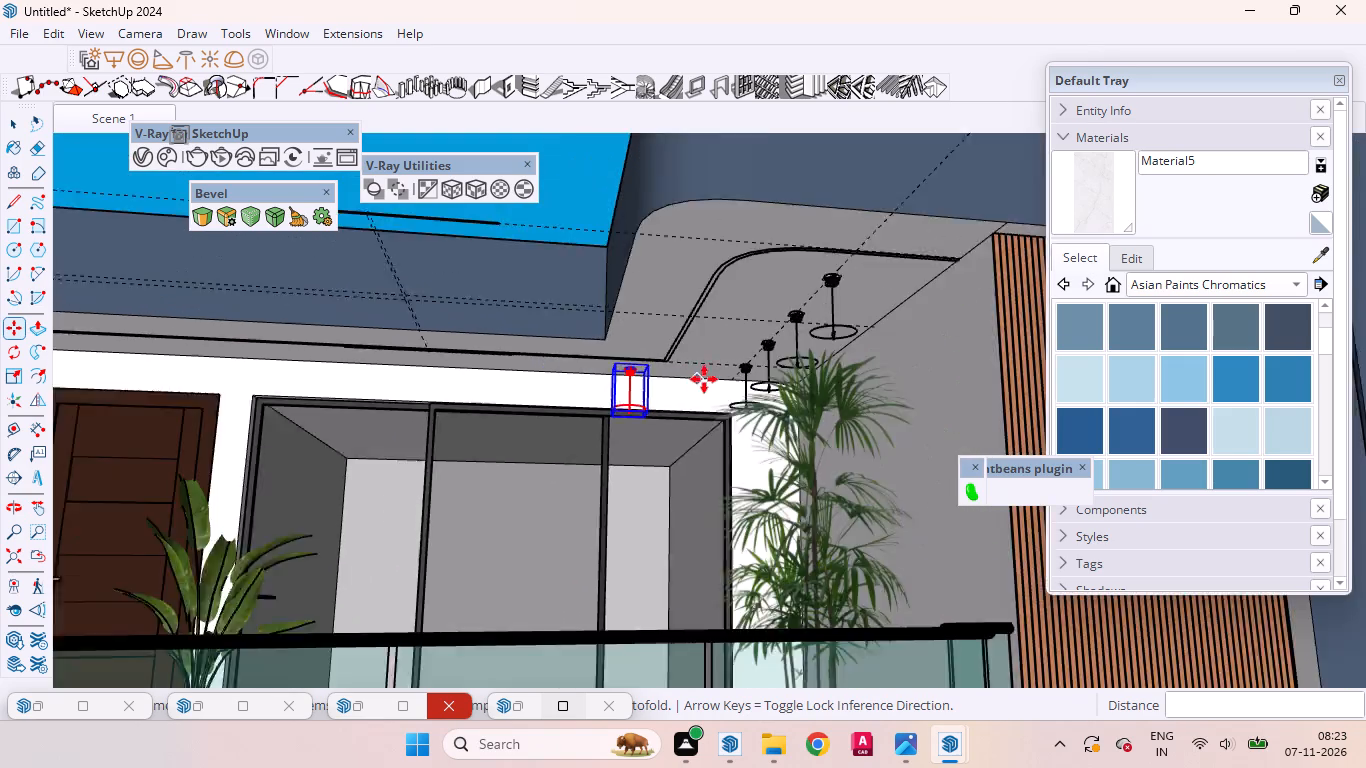
pyautogui.scroll(-5, 704, 379)
pyautogui.scroll(8, 699, 384)
pyautogui.moveTo(721, 394); pyautogui.dragTo(710, 266, button='middle')
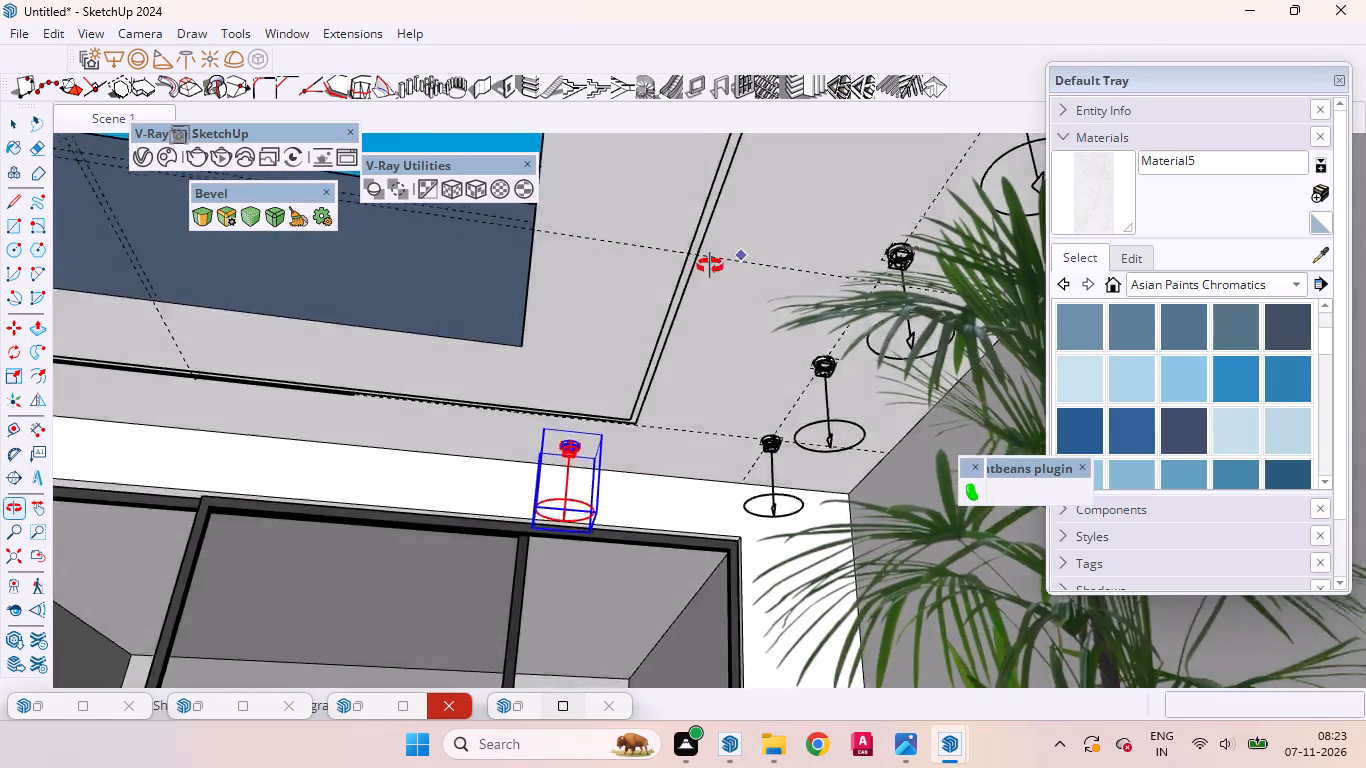
pyautogui.moveTo(710, 266); pyautogui.dragTo(719, 471, button='middle')
pyautogui.scroll(-14, 774, 460)
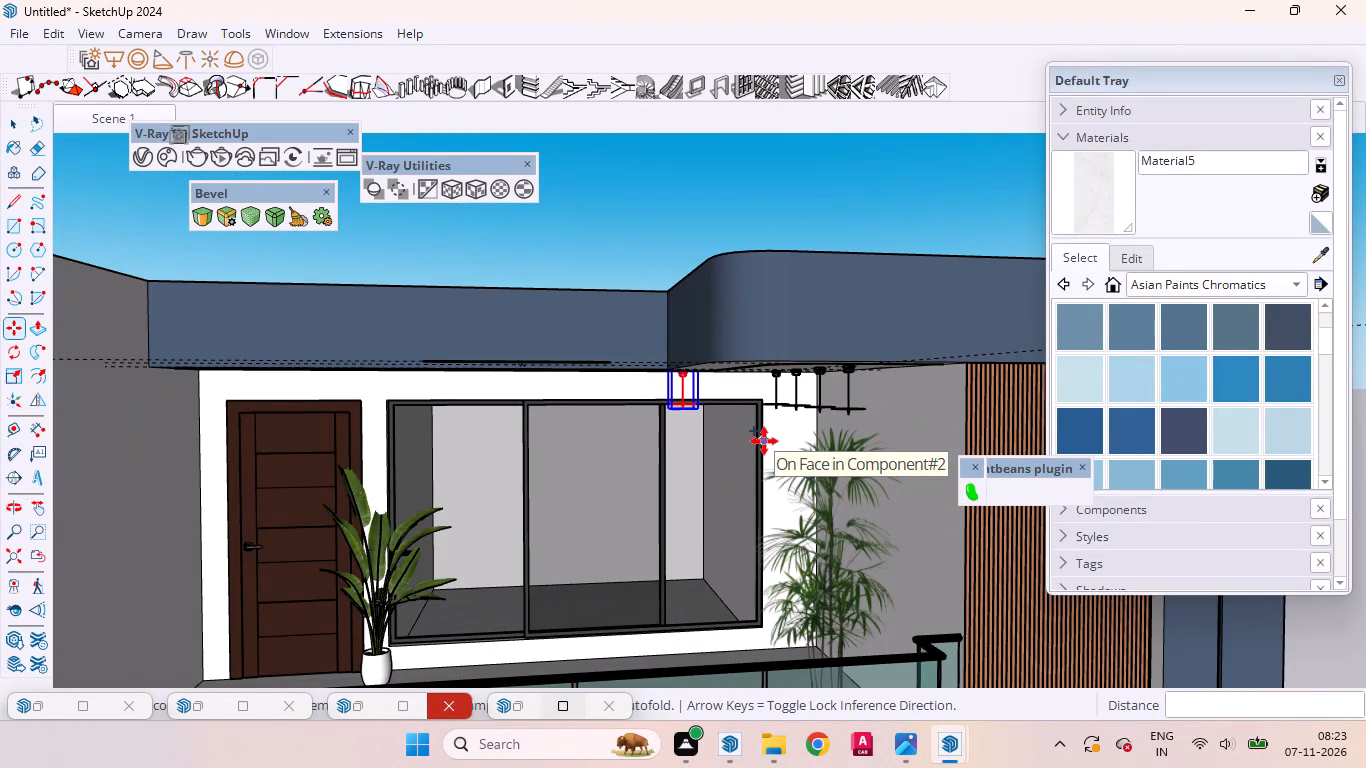
# Copy the selected downlight 24" along the strip above the sliding door, towards the wooden door, and array it as five copies.
pyautogui.scroll(9, 608, 431)
pyautogui.click(676, 361)
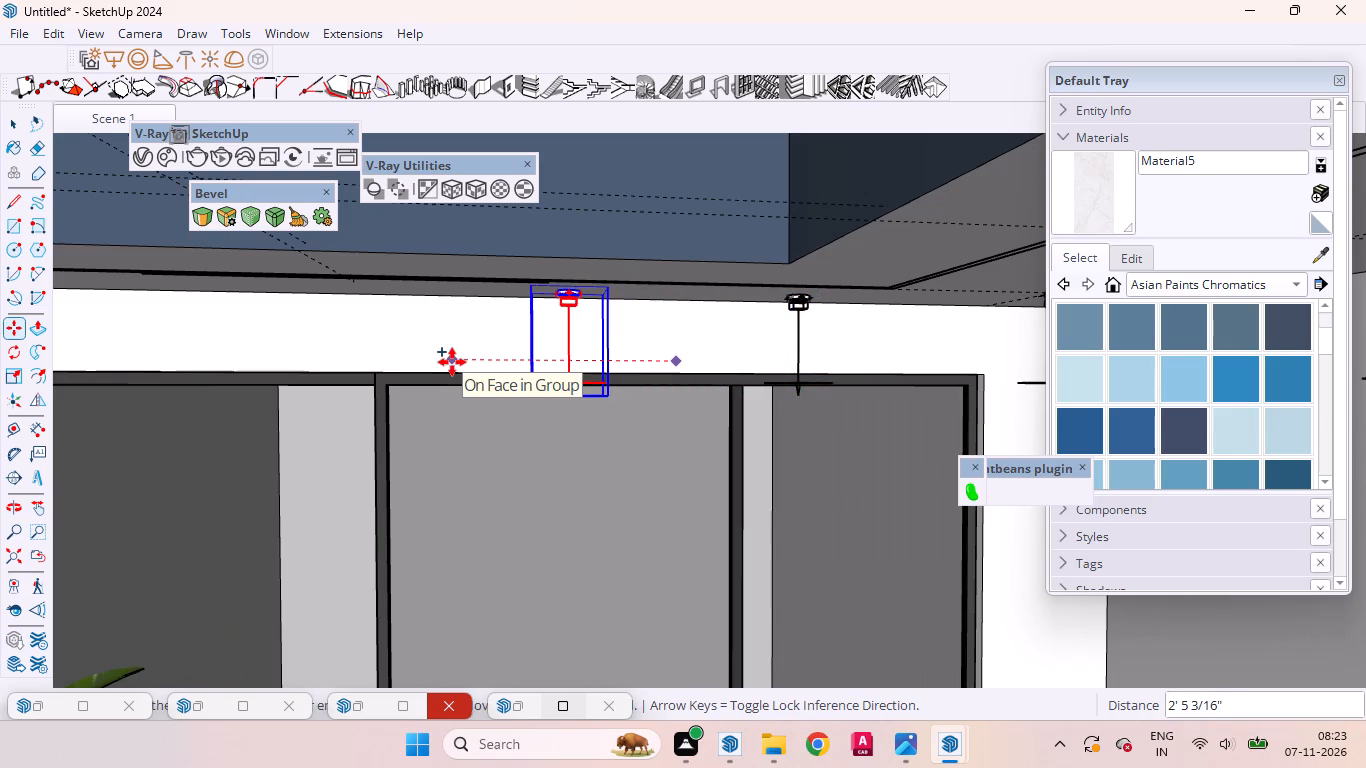
pyautogui.write('24')
pyautogui.press('Return')
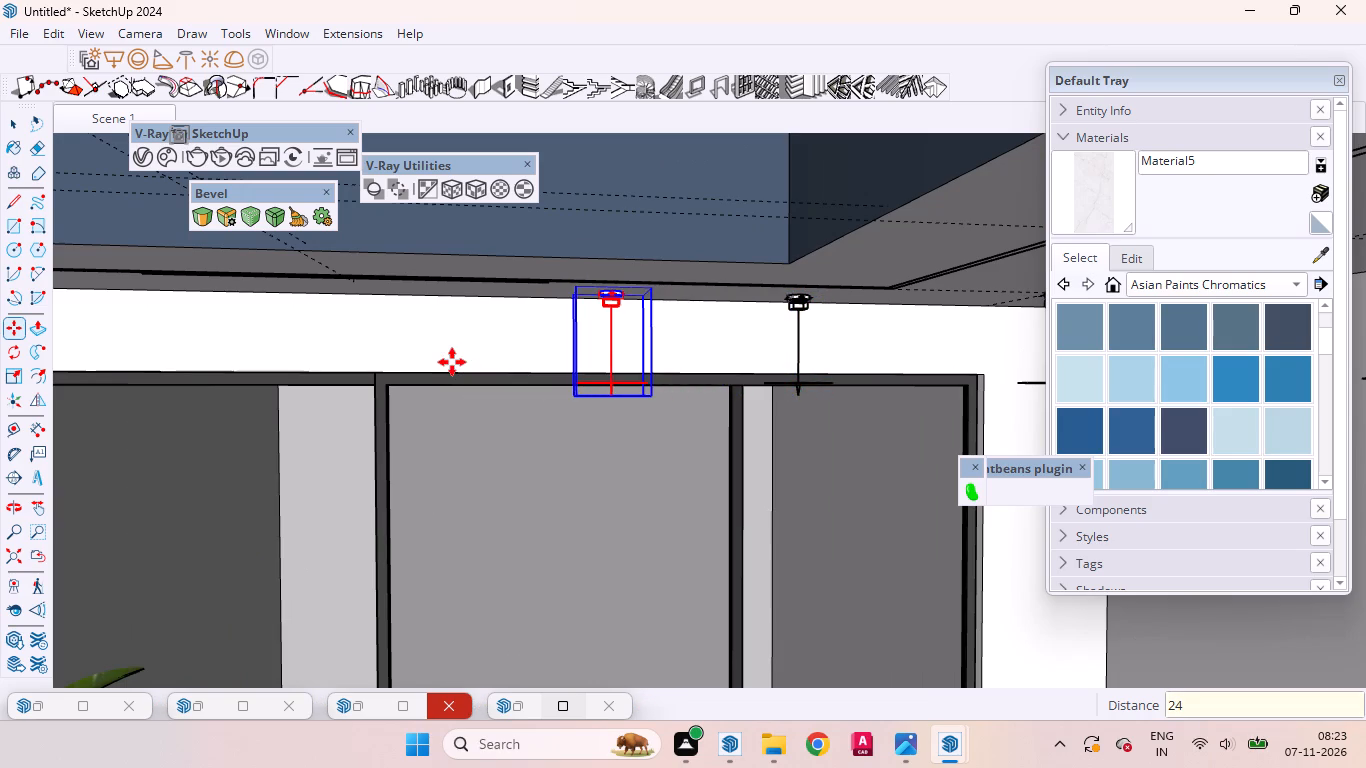
pyautogui.hotkey('shift', '*')
pyautogui.press('5')
pyautogui.press('Return')
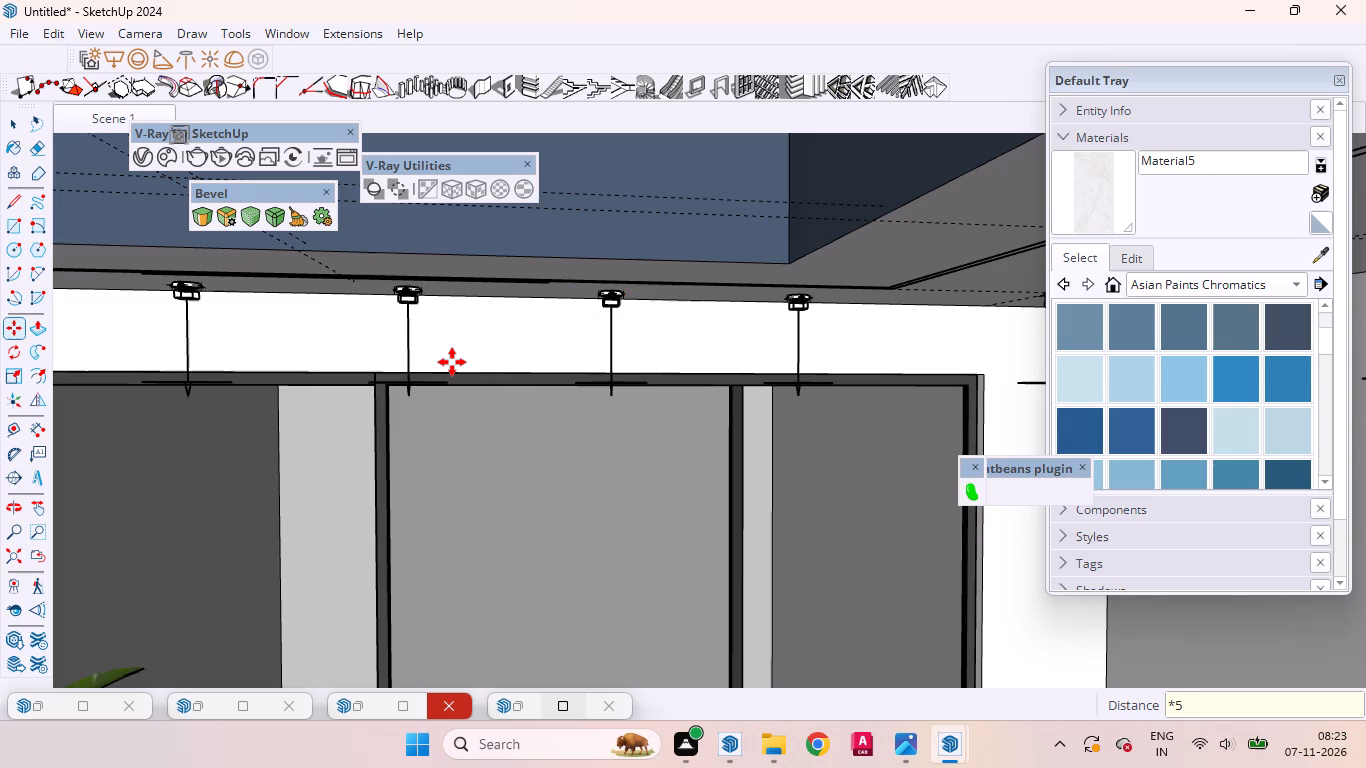
pyautogui.press('space')
# Copy the end downlight above the wooden door 24" further along the ceiling strip, towards the balcony's side wall.
pyautogui.scroll(-6, 452, 362)
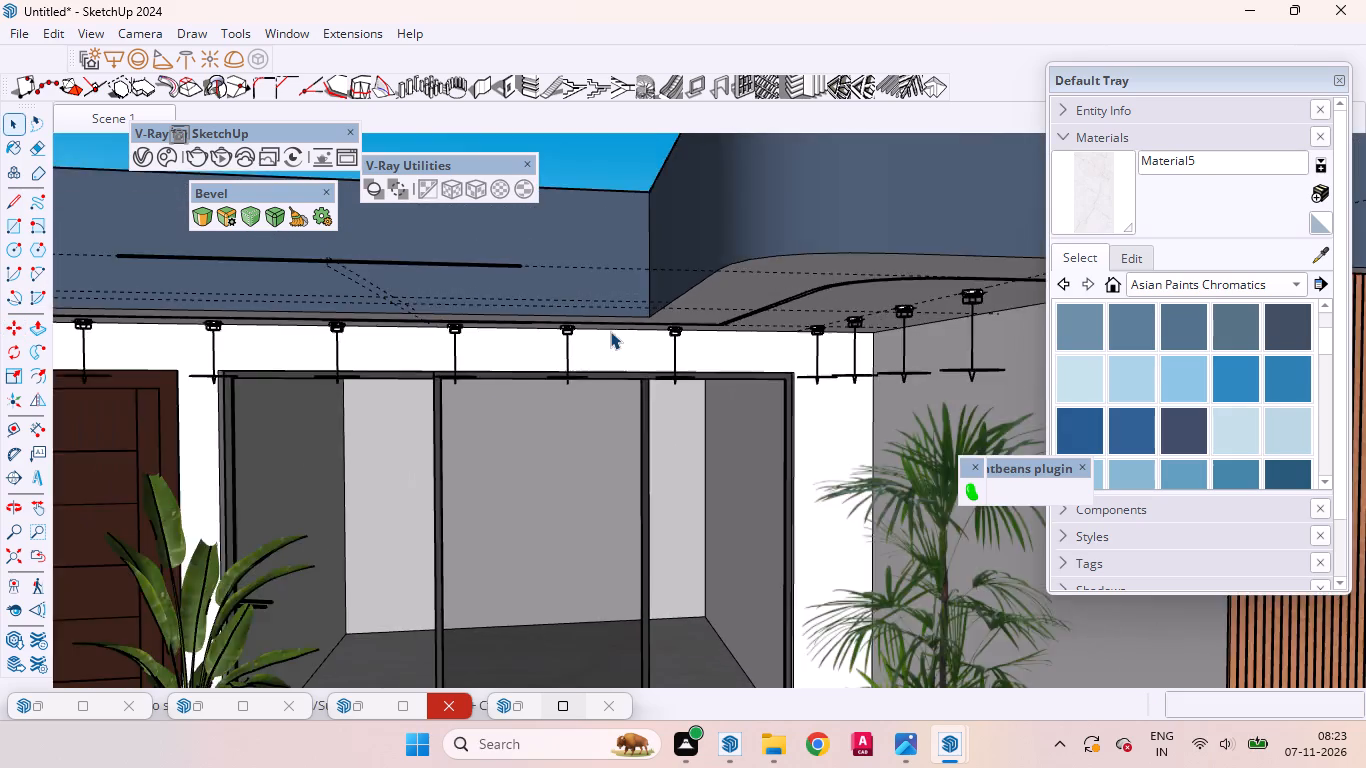
pyautogui.scroll(-3, 610, 331)
pyautogui.scroll(3, 612, 331)
pyautogui.scroll(-7, 612, 331)
pyautogui.scroll(4, 377, 344)
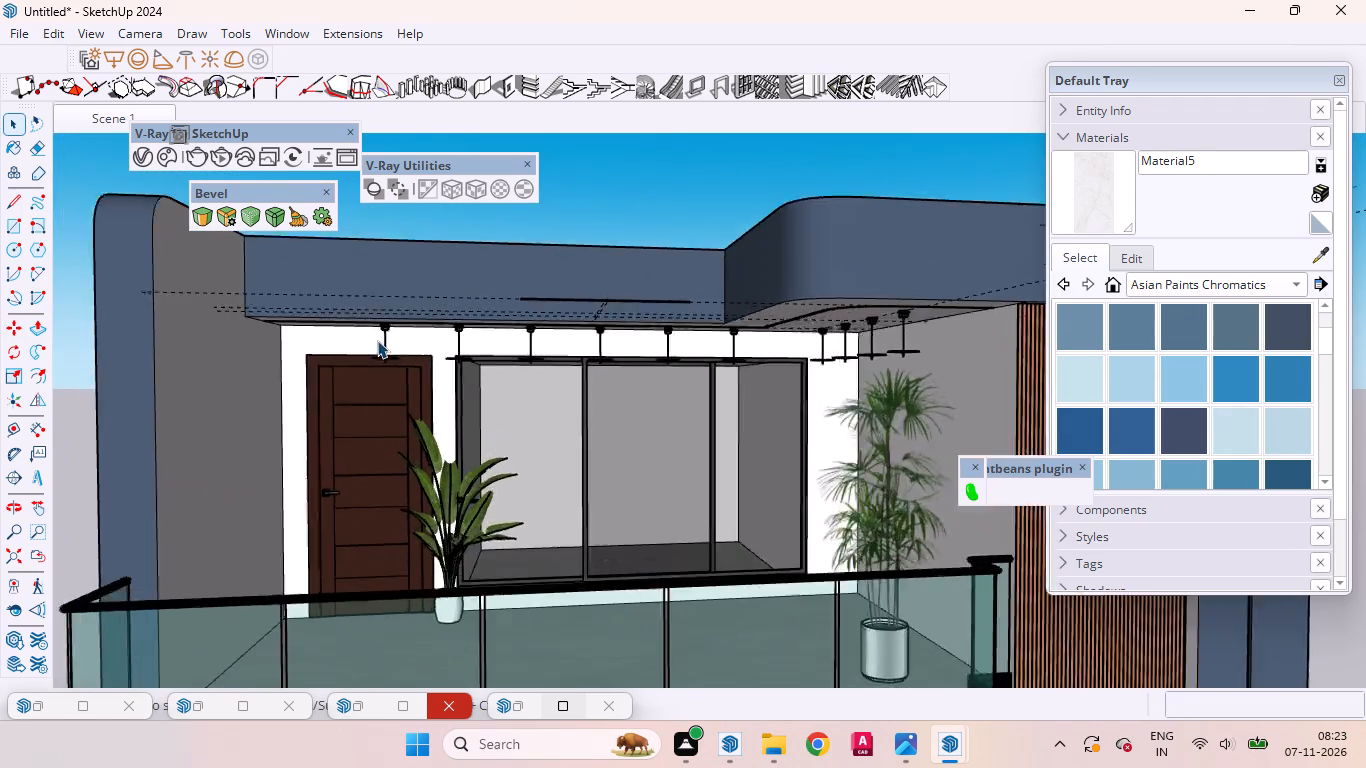
pyautogui.scroll(3, 377, 340)
pyautogui.scroll(-1, 374, 316)
pyautogui.scroll(9, 374, 316)
pyautogui.moveTo(375, 260); pyautogui.dragTo(374, 128, button='middle')
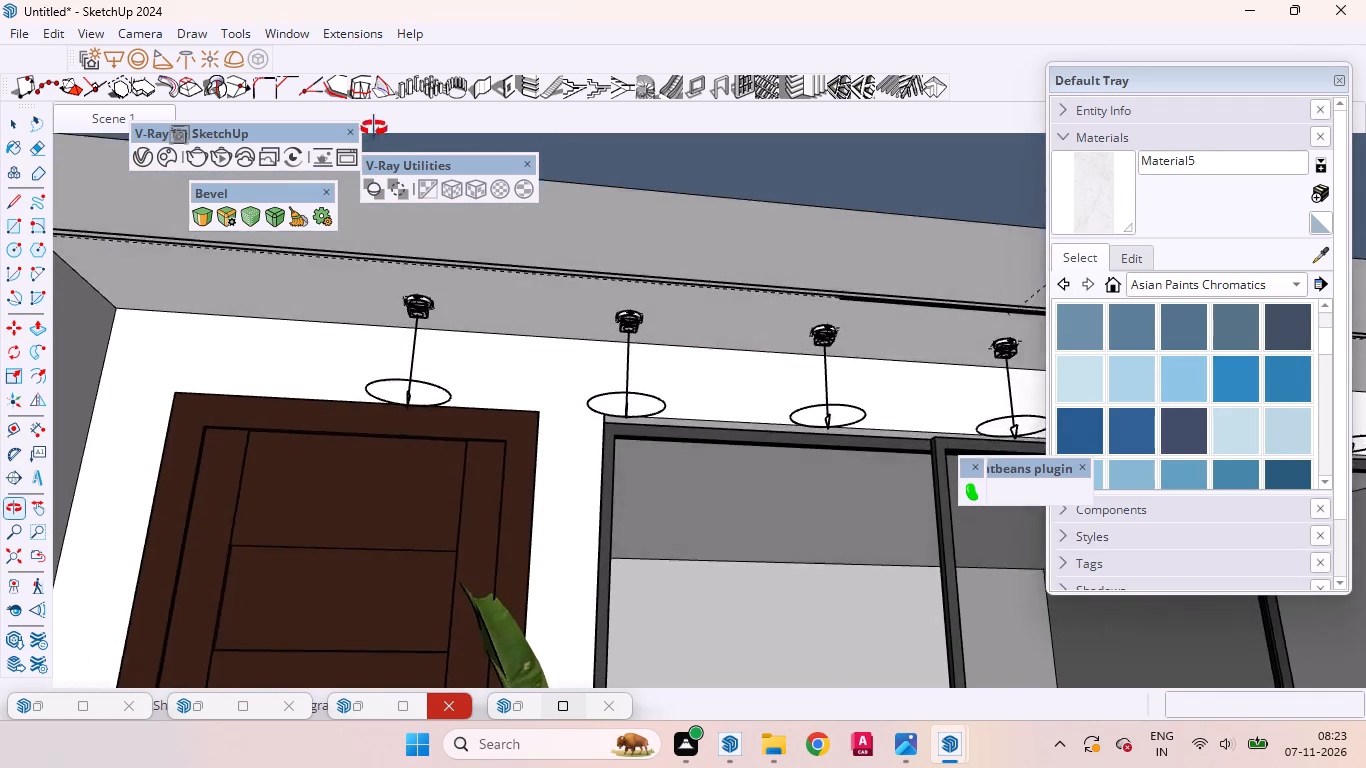
pyautogui.moveTo(374, 128); pyautogui.dragTo(383, 61, button='middle')
pyautogui.scroll(10, 423, 235)
pyautogui.click(436, 331)
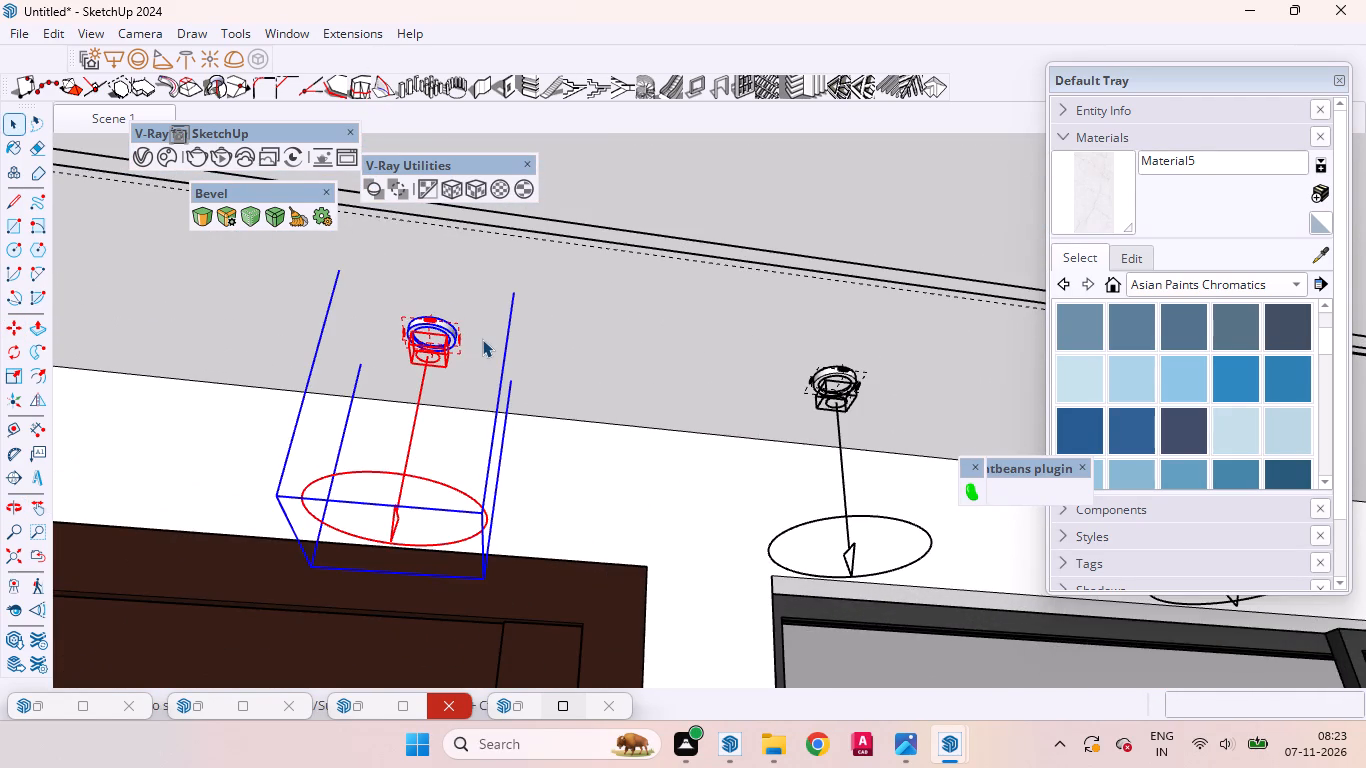
pyautogui.press('m')
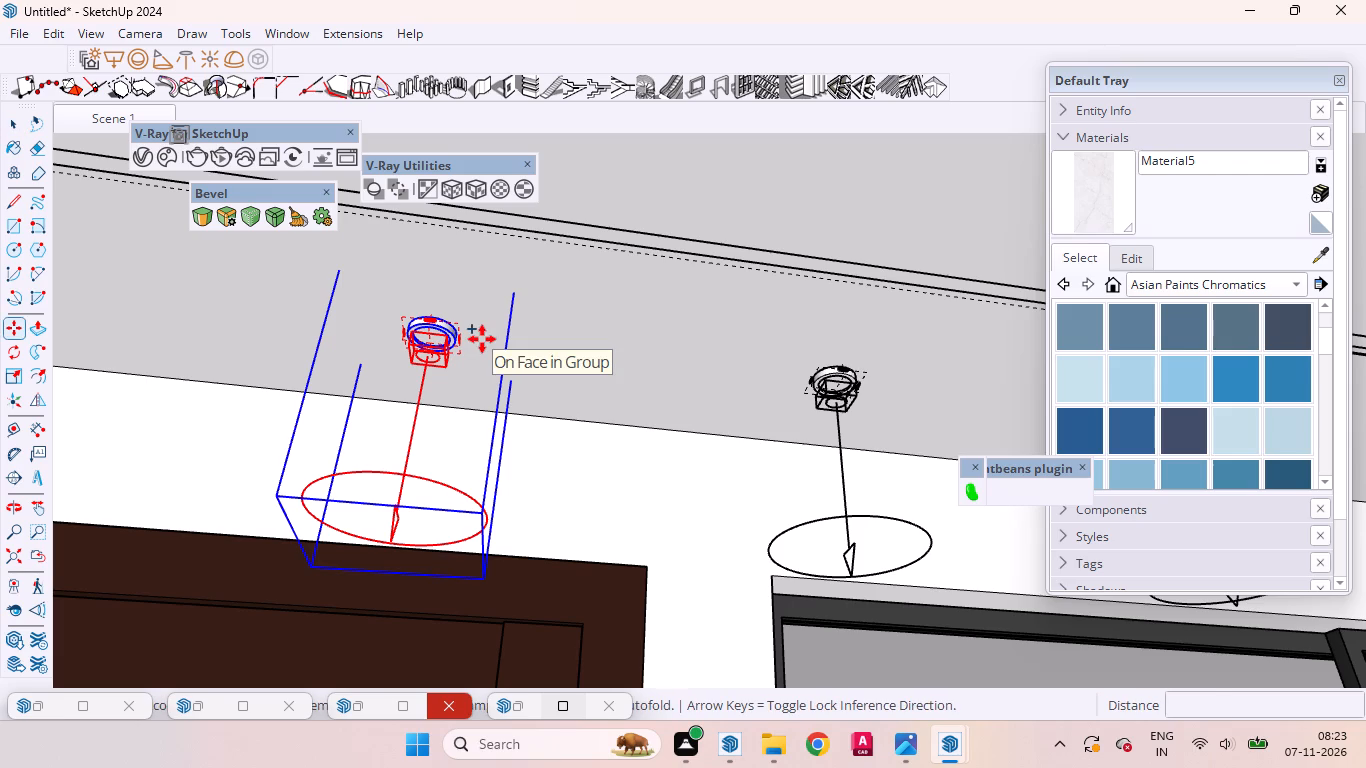
pyautogui.click(605, 478)
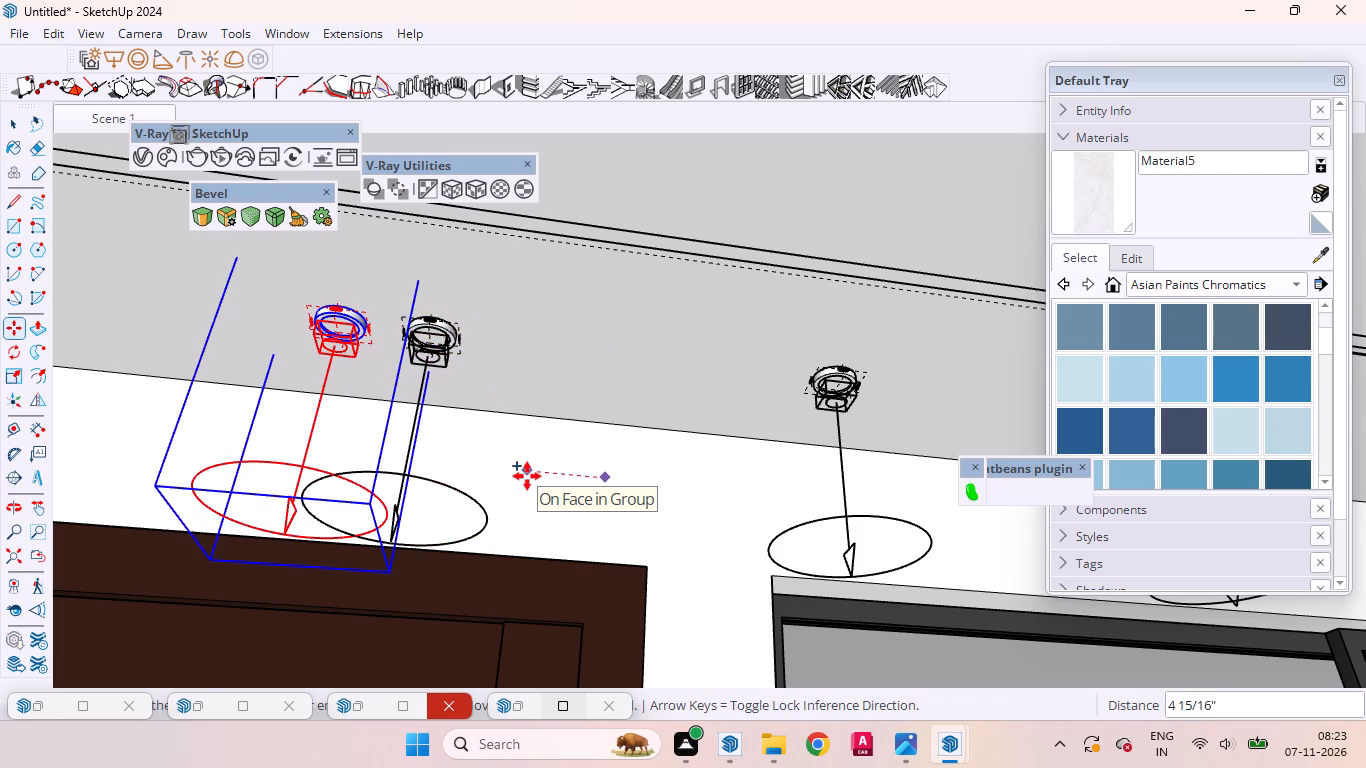
pyautogui.write('24')
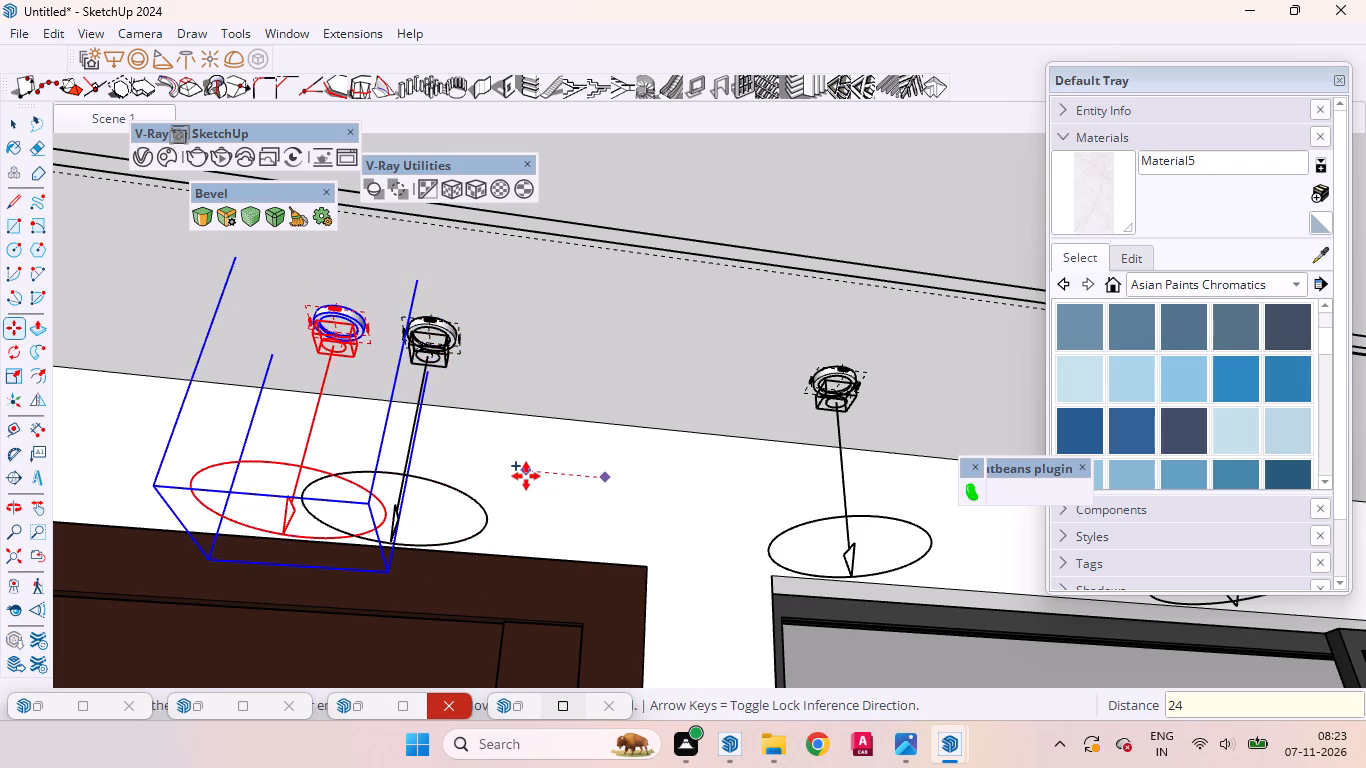
pyautogui.press('Return')
pyautogui.press('space')
# Deselect the new downlight and examine the downlight rows along the balcony ceiling from the front and from below.
pyautogui.scroll(-11, 498, 591)
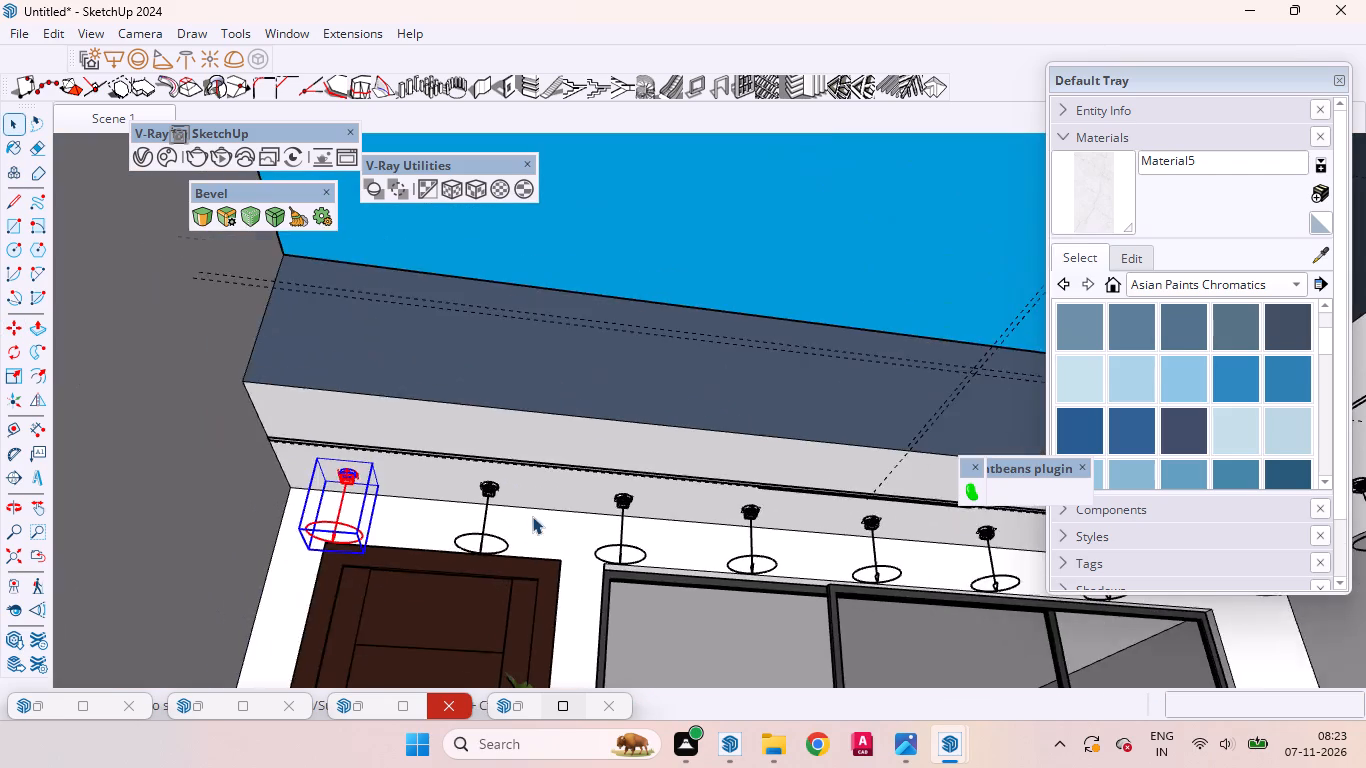
pyautogui.scroll(-6, 532, 516)
pyautogui.moveTo(521, 433); pyautogui.dragTo(499, 614, button='middle')
pyautogui.scroll(1, 497, 610)
pyautogui.scroll(-1, 443, 389)
pyautogui.scroll(1, 443, 389)
pyautogui.scroll(-16, 443, 389)
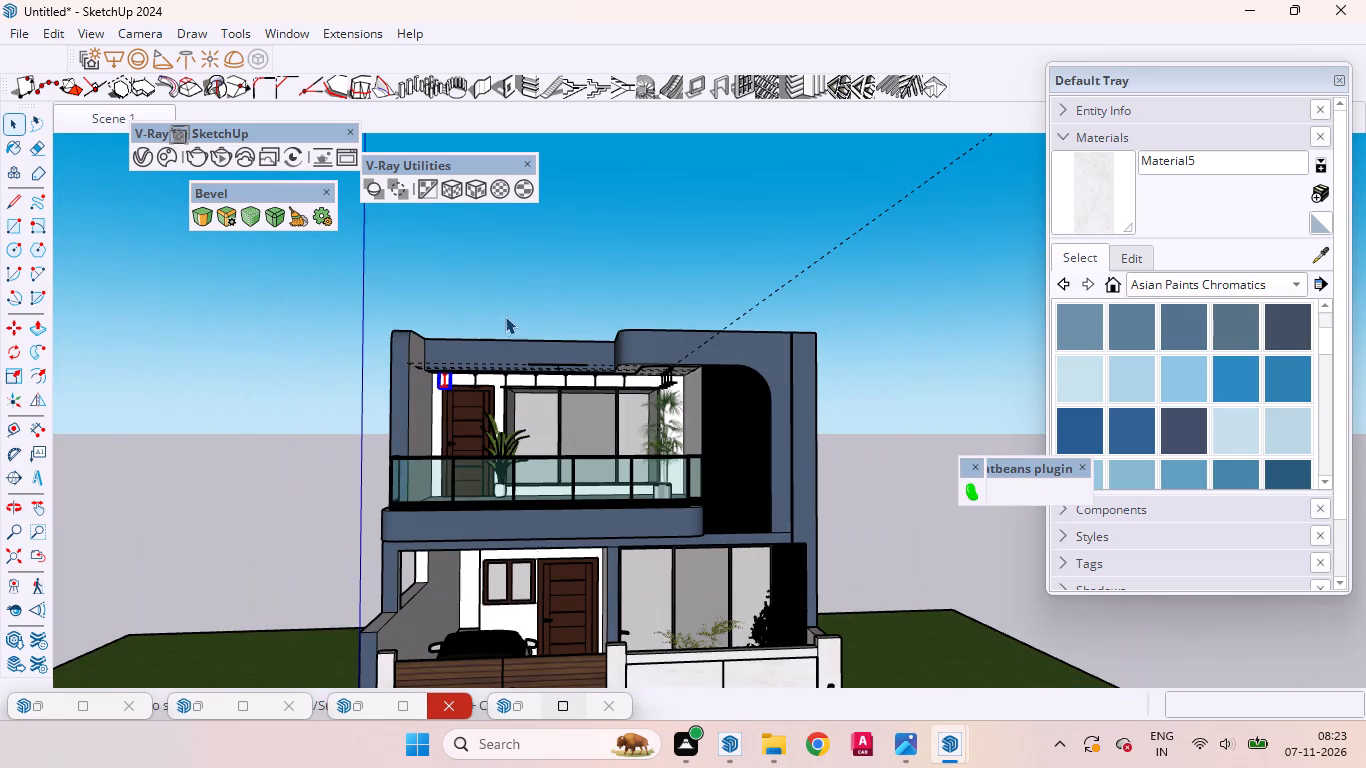
pyautogui.click(872, 421)
pyautogui.scroll(5, 525, 362)
pyautogui.moveTo(455, 417); pyautogui.dragTo(369, 468, button='middle')
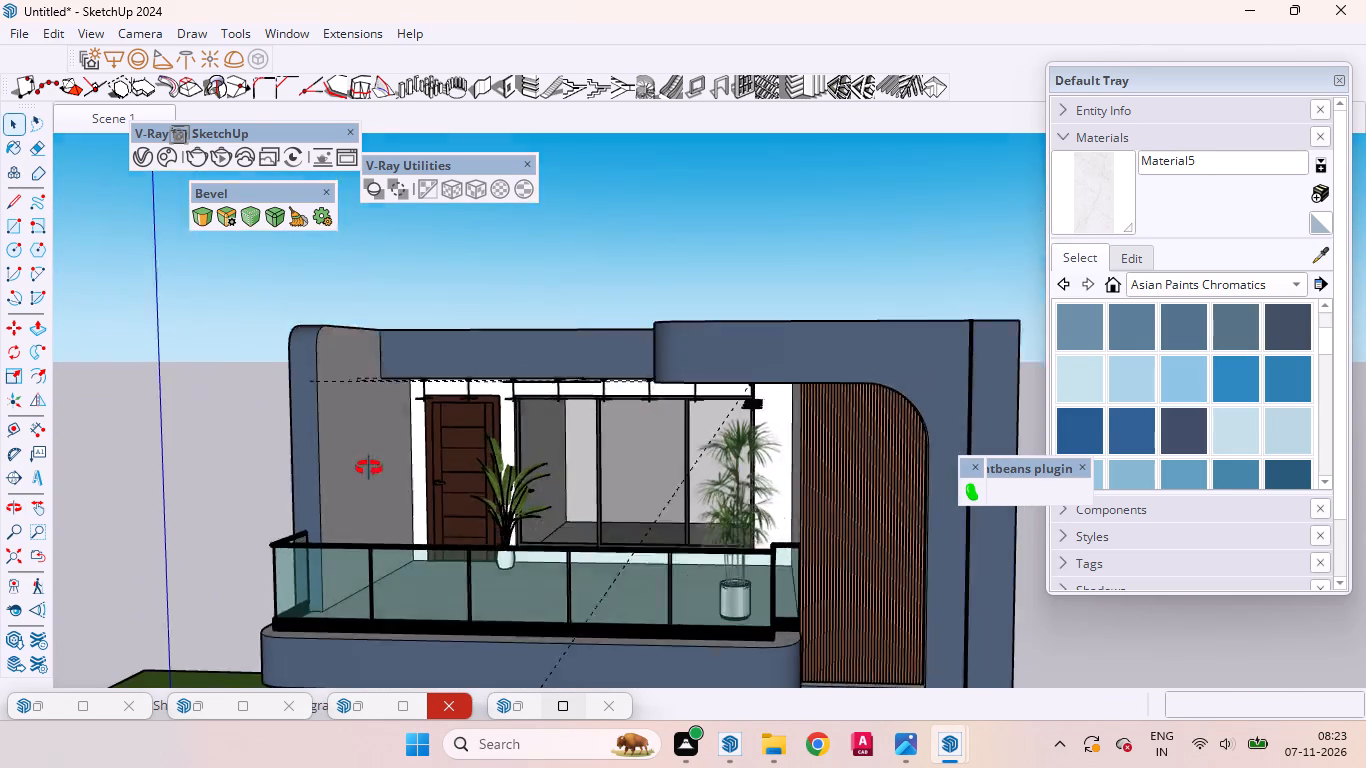
pyautogui.moveTo(369, 468); pyautogui.dragTo(594, 227, button='middle')
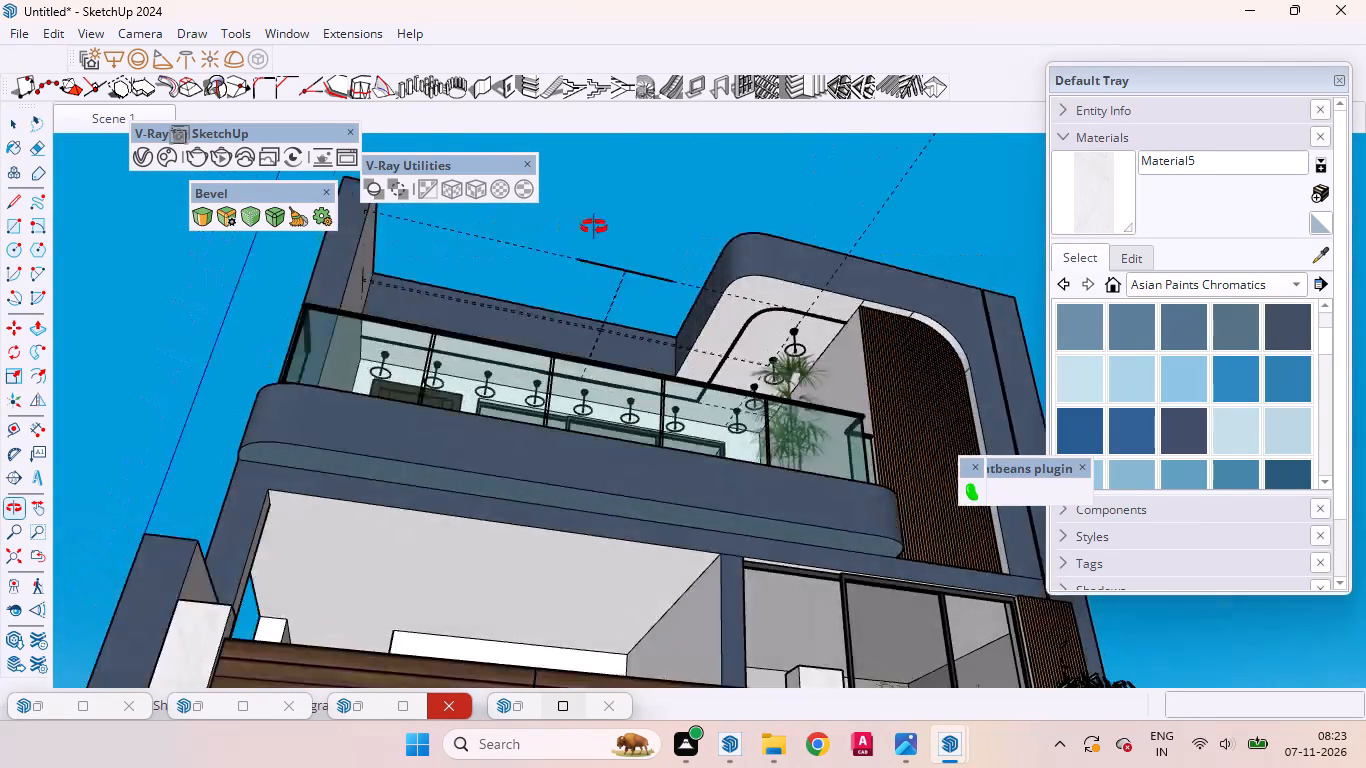
pyautogui.moveTo(594, 227); pyautogui.dragTo(554, 417, button='middle')
pyautogui.scroll(7, 646, 361)
pyautogui.scroll(-2, 539, 416)
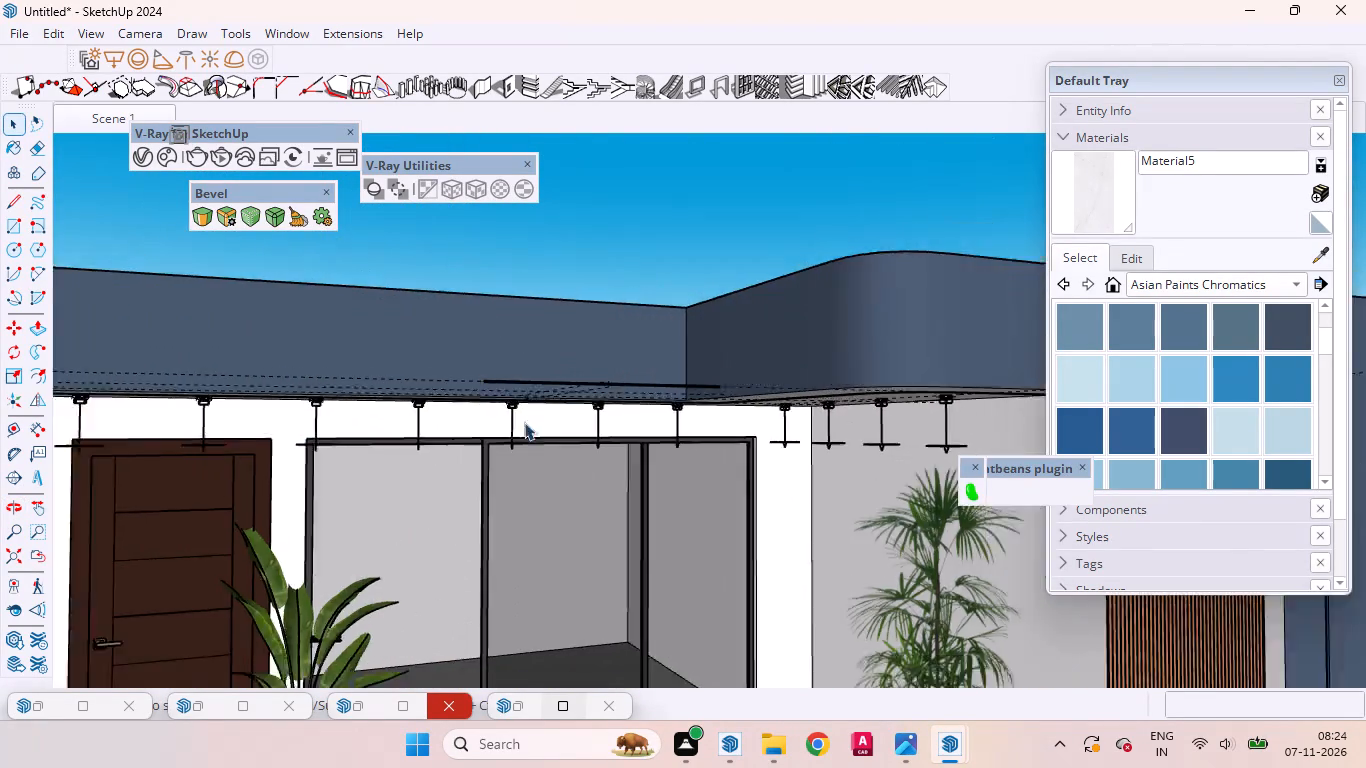
pyautogui.scroll(-3, 524, 422)
pyautogui.moveTo(659, 377); pyautogui.dragTo(647, 224, button='middle')
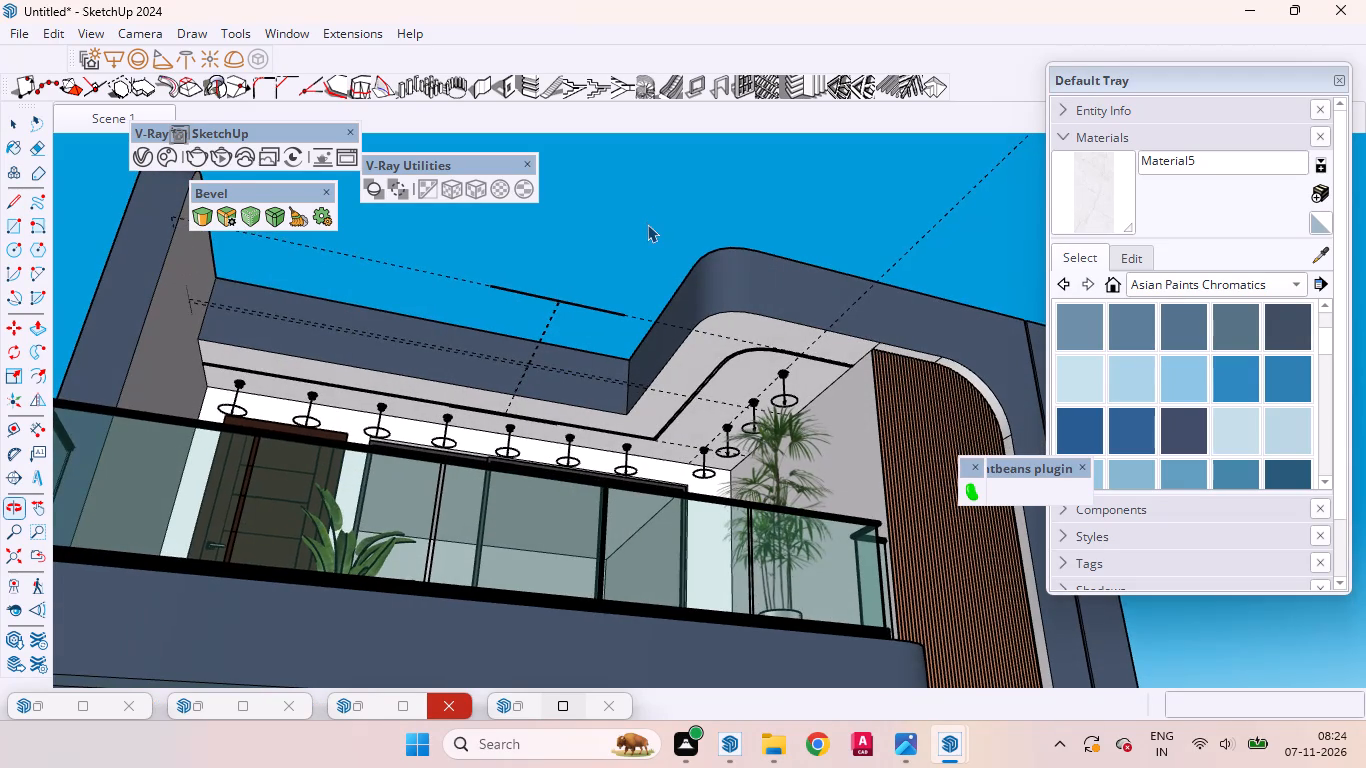
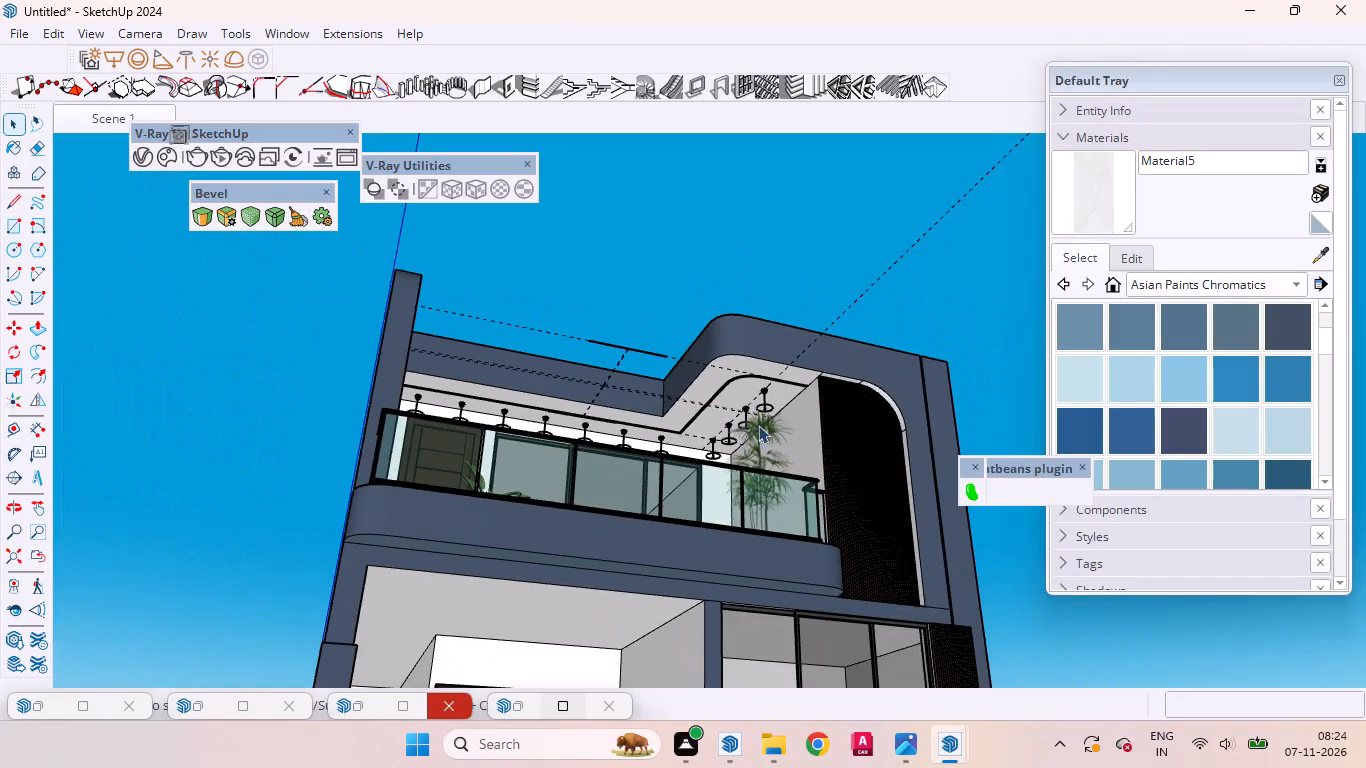
# Examine the downlight rows along the balcony ceiling from the front, from below and along the strip above the doors.
pyautogui.scroll(3, 854, 350)
pyautogui.scroll(13, 745, 392)
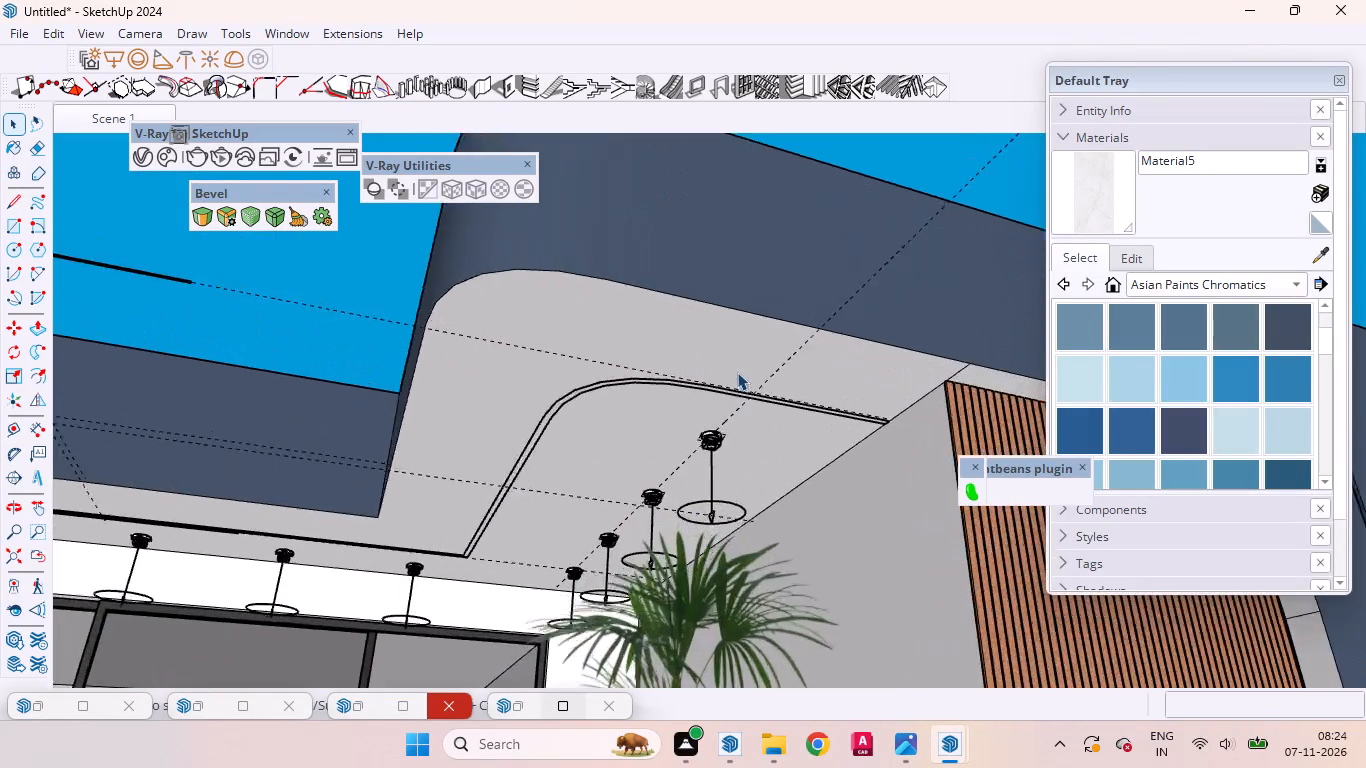
pyautogui.scroll(7, 737, 372)
pyautogui.moveTo(749, 420); pyautogui.dragTo(546, 465, button='middle')
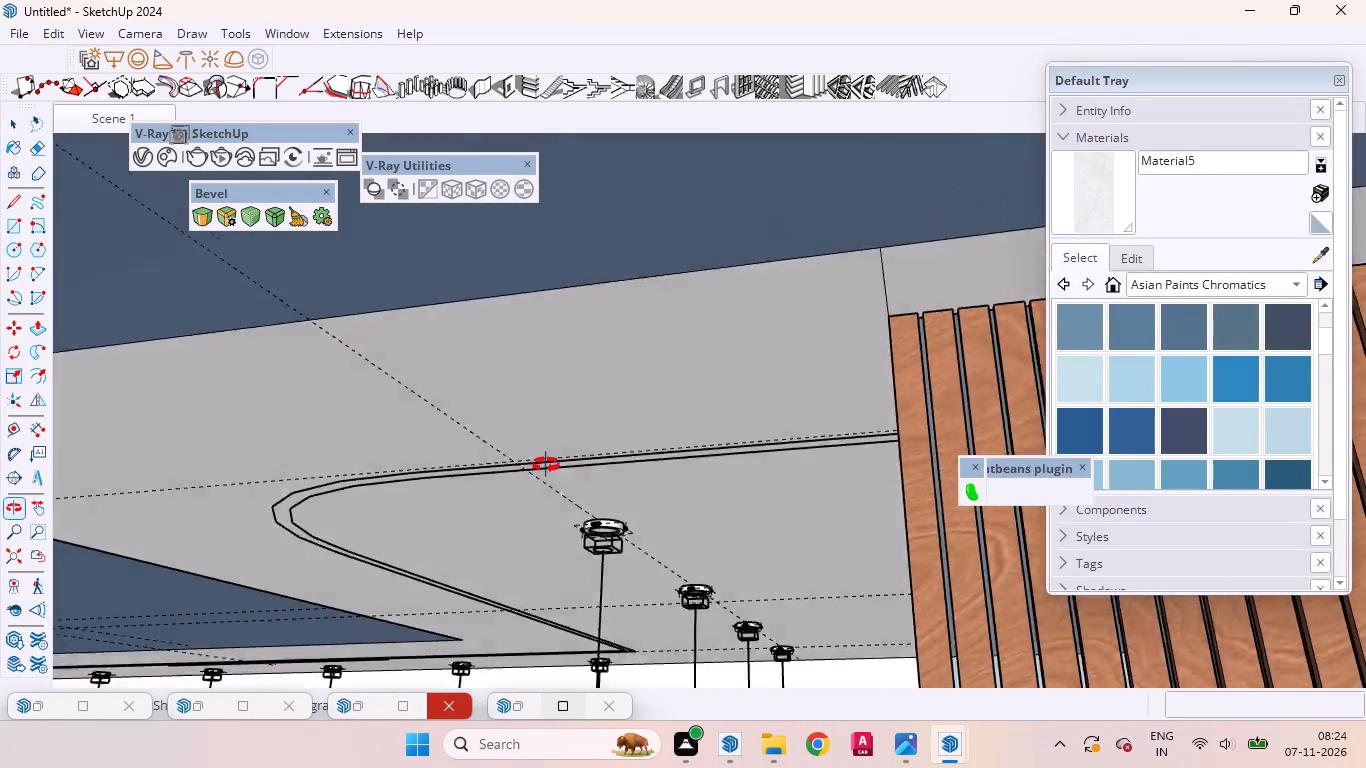
pyautogui.moveTo(546, 465); pyautogui.dragTo(552, 466, button='middle')
pyautogui.scroll(18, 566, 487)
pyautogui.moveTo(633, 596); pyautogui.dragTo(638, 584, button='middle')
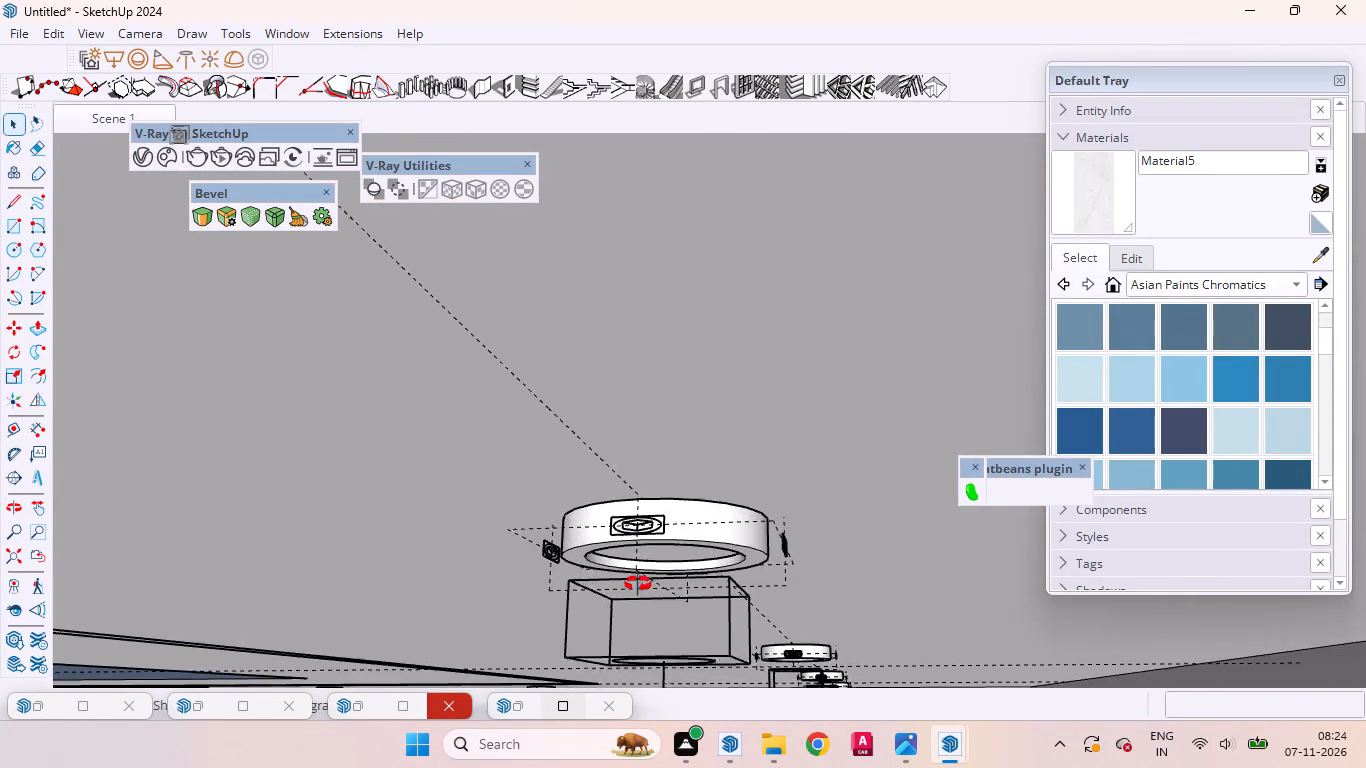
pyautogui.moveTo(638, 584); pyautogui.dragTo(694, 450, button='middle')
pyautogui.scroll(-16, 675, 490)
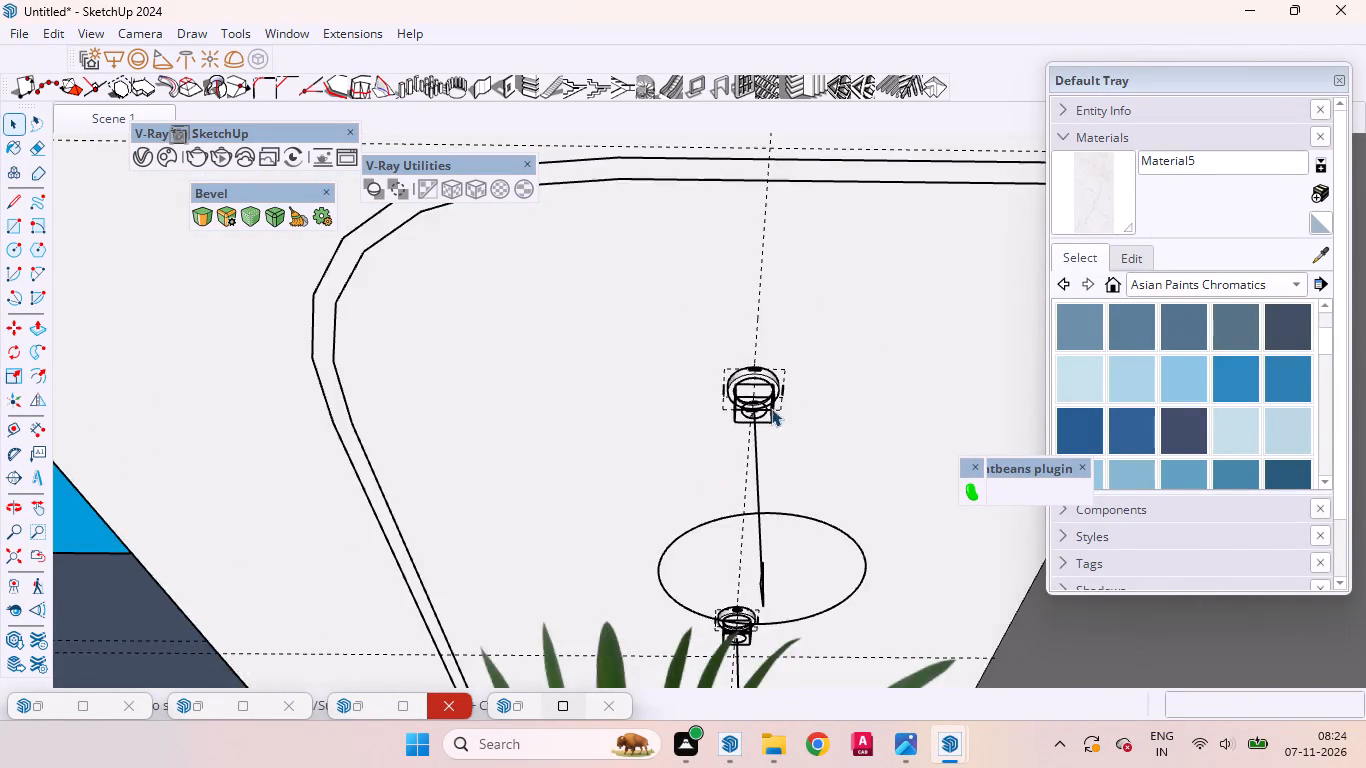
pyautogui.scroll(-17, 771, 408)
pyautogui.scroll(1, 772, 405)
pyautogui.scroll(-6, 772, 405)
pyautogui.scroll(1, 773, 405)
pyautogui.scroll(-1, 773, 405)
pyautogui.moveTo(679, 497); pyautogui.dragTo(691, 532, button='middle')
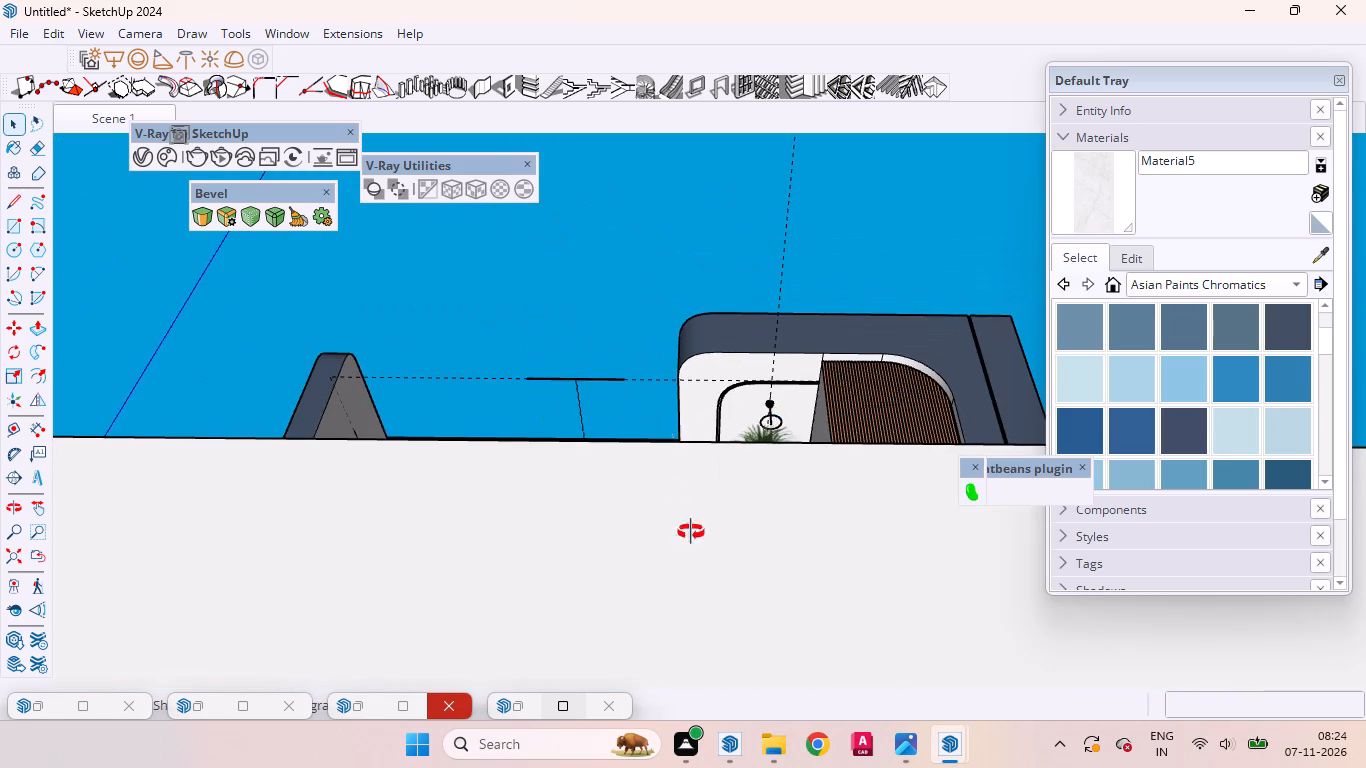
pyautogui.moveTo(691, 532); pyautogui.dragTo(735, 642, button='middle')
pyautogui.scroll(-15, 742, 583)
pyautogui.moveTo(654, 526); pyautogui.dragTo(671, 684, button='middle')
pyautogui.scroll(1, 671, 684)
pyautogui.scroll(-10, 693, 585)
pyautogui.scroll(1, 708, 586)
pyautogui.scroll(-6, 711, 590)
pyautogui.scroll(10, 584, 422)
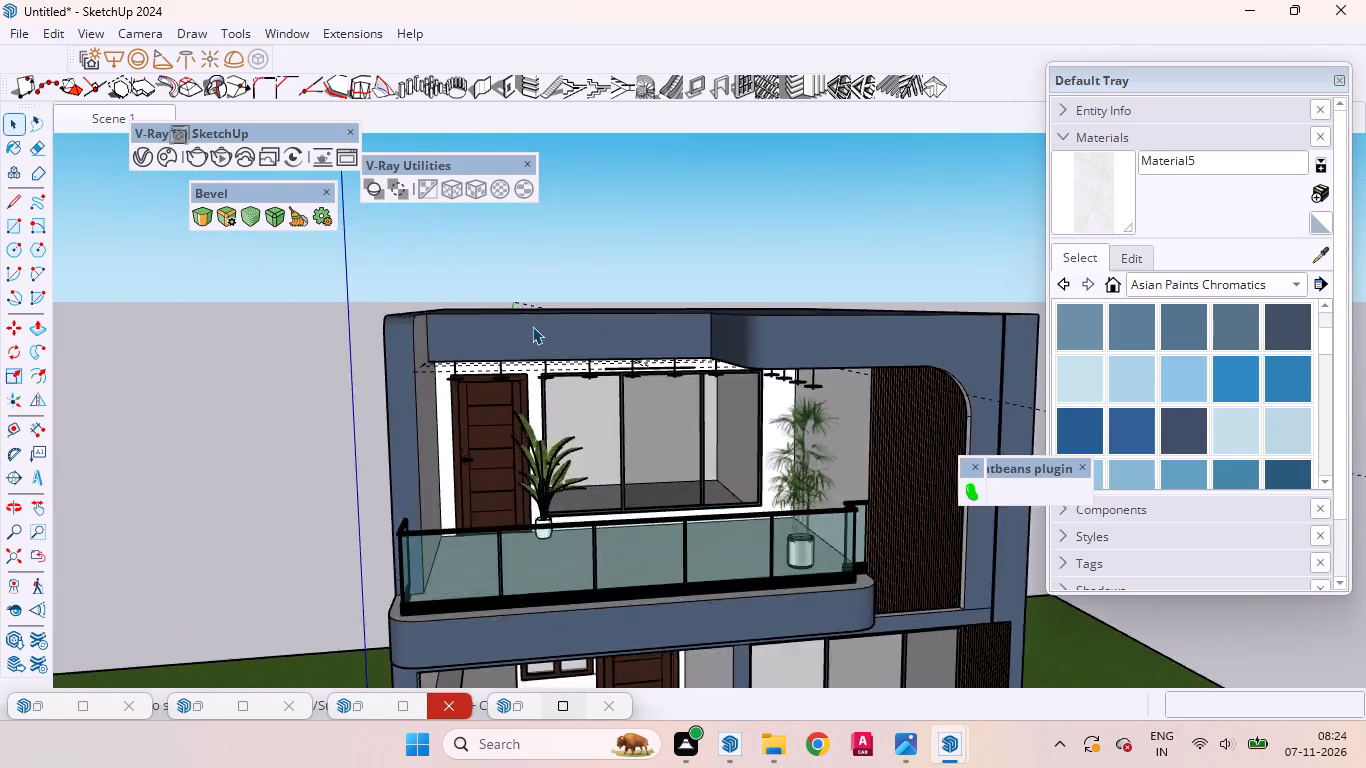
pyautogui.scroll(9, 532, 326)
pyautogui.moveTo(538, 469); pyautogui.dragTo(552, 278, button='middle')
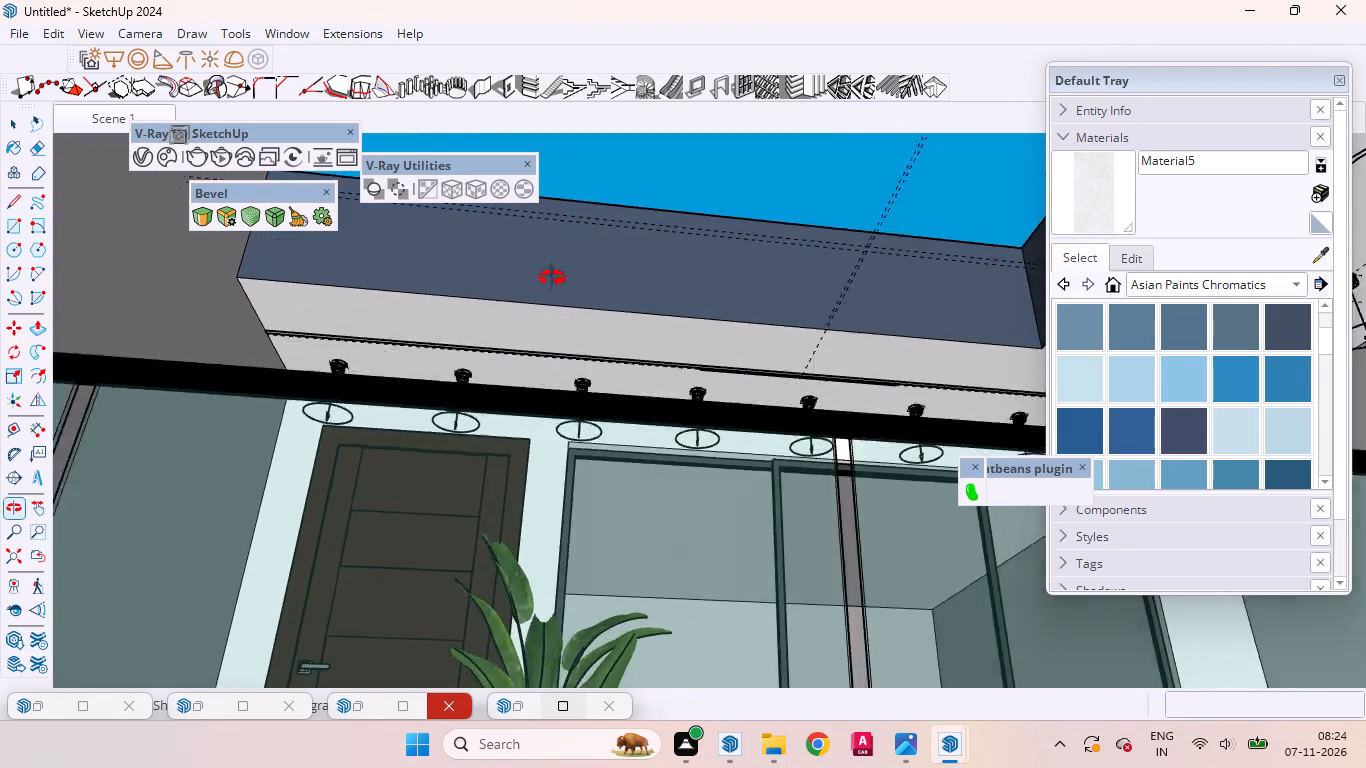
pyautogui.moveTo(552, 278); pyautogui.dragTo(501, 333, button='middle')
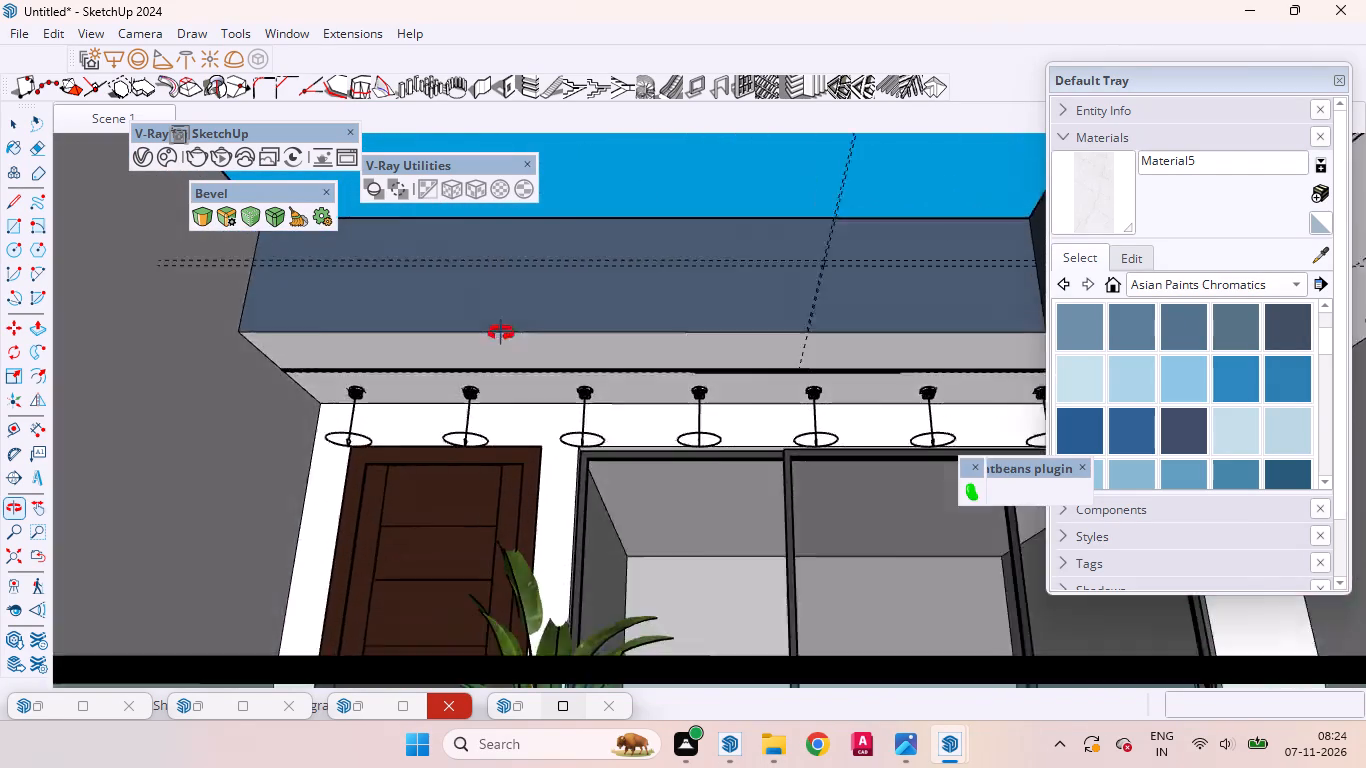
pyautogui.moveTo(501, 333); pyautogui.dragTo(633, 271, button='middle')
pyautogui.scroll(6, 623, 291)
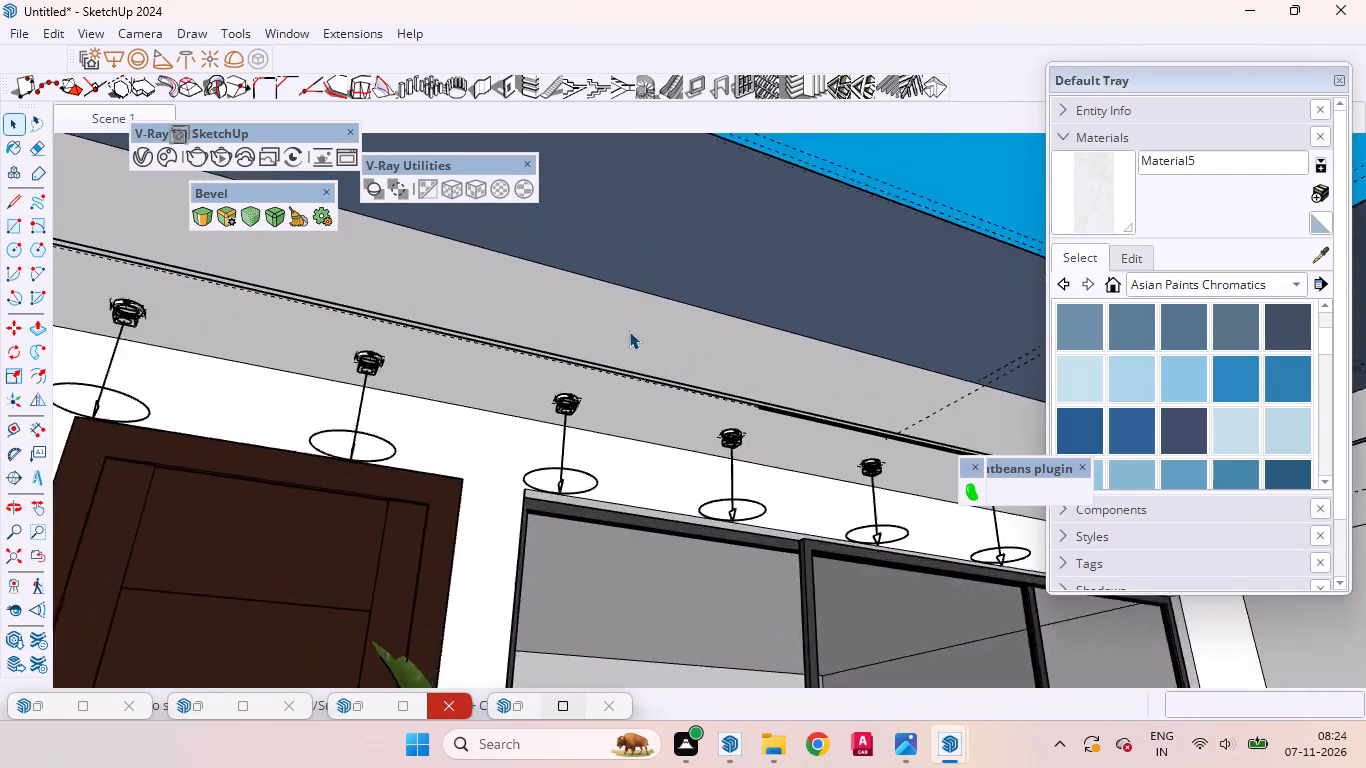
pyautogui.scroll(6, 629, 331)
pyautogui.moveTo(562, 422); pyautogui.dragTo(927, 449, button='middle')
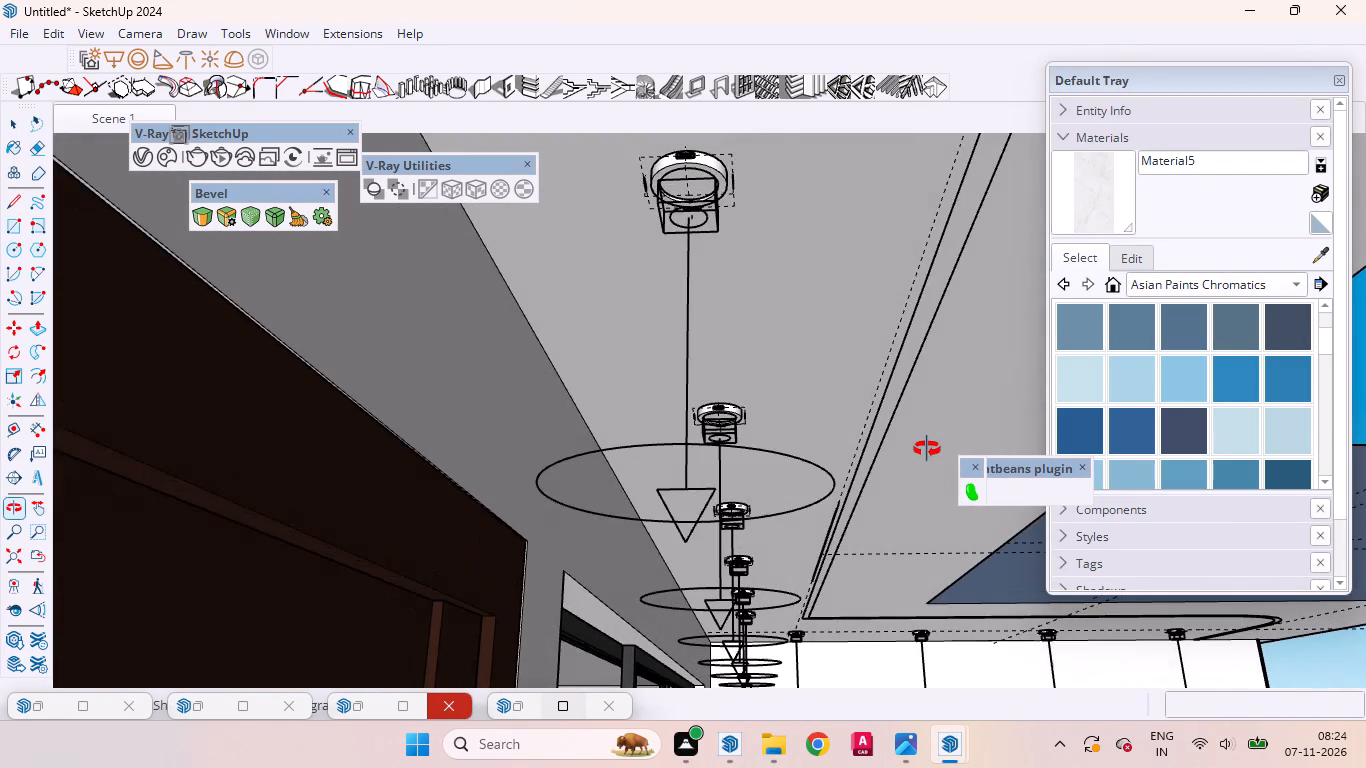
pyautogui.moveTo(927, 449); pyautogui.dragTo(851, 483, button='middle')
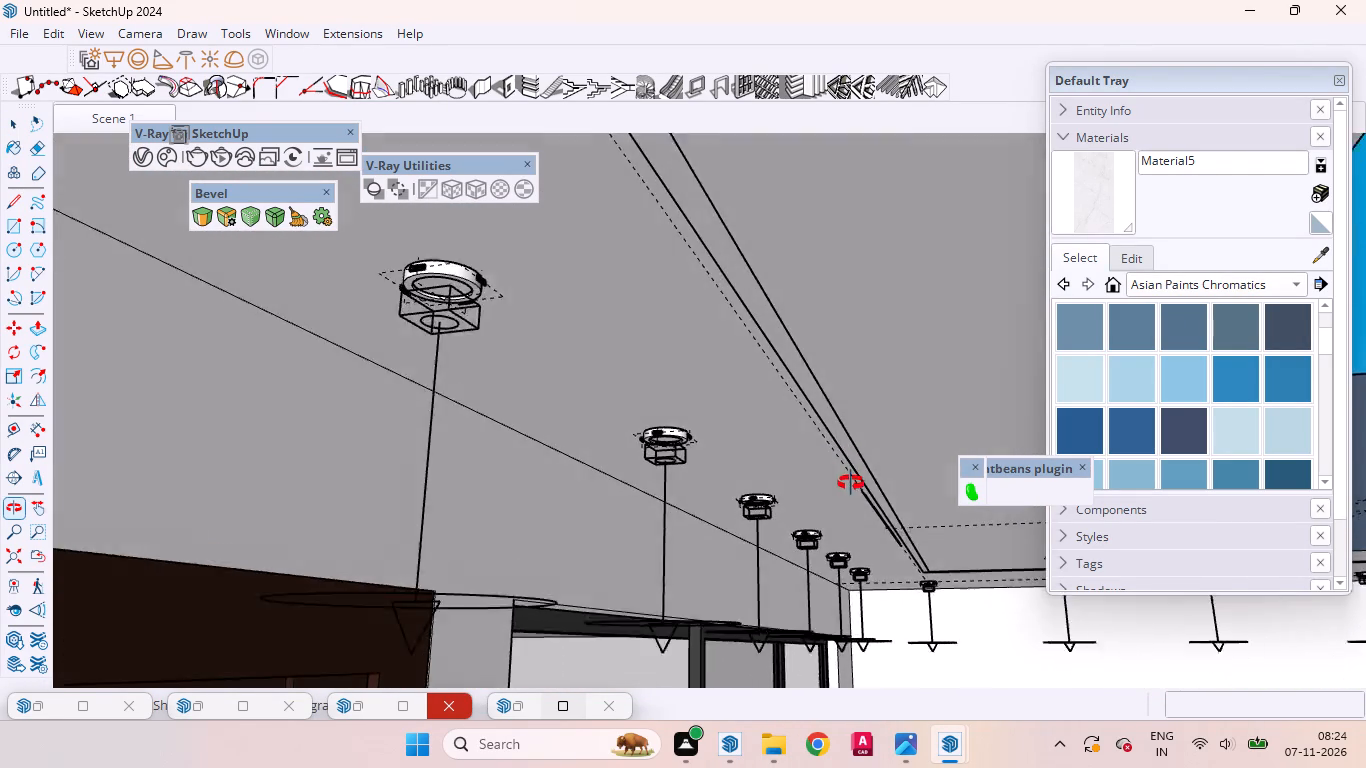
pyautogui.moveTo(851, 483); pyautogui.dragTo(862, 491, button='middle')
# Move the six downlights nearest the plant corner, above the sliding and wooden doors, about 4 9/16" away from the back wall towards the ceiling cove.
pyautogui.scroll(6, 838, 538)
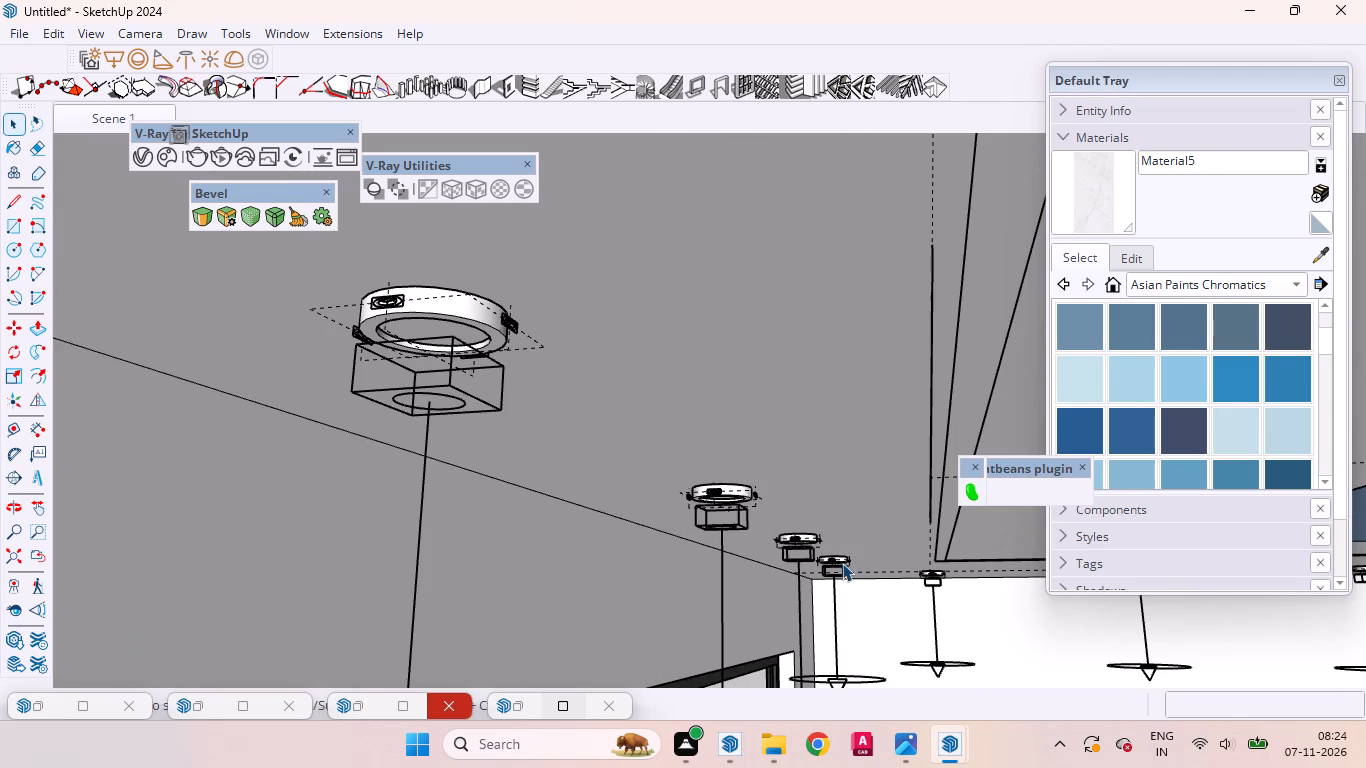
pyautogui.keyDown('ctrl'); pyautogui.click(839, 562); pyautogui.keyUp('ctrl')
pyautogui.keyDown('ctrl'); pyautogui.click(802, 542); pyautogui.keyUp('ctrl')
pyautogui.keyDown('ctrl'); pyautogui.click(735, 504); pyautogui.keyUp('ctrl')
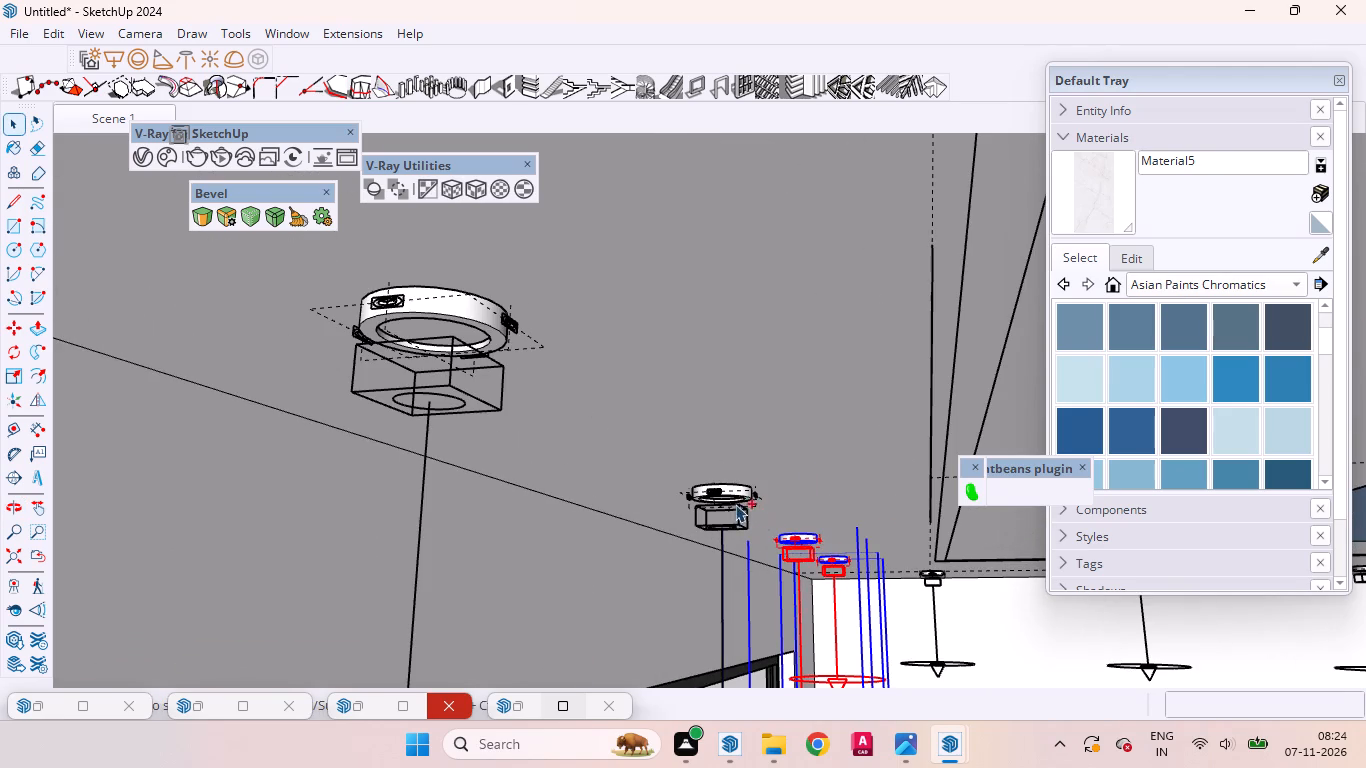
pyautogui.keyDown('ctrl'); pyautogui.click(468, 370); pyautogui.keyUp('ctrl')
pyautogui.keyDown('ctrl'); pyautogui.scroll(-8, 749, 463); pyautogui.keyUp('ctrl')
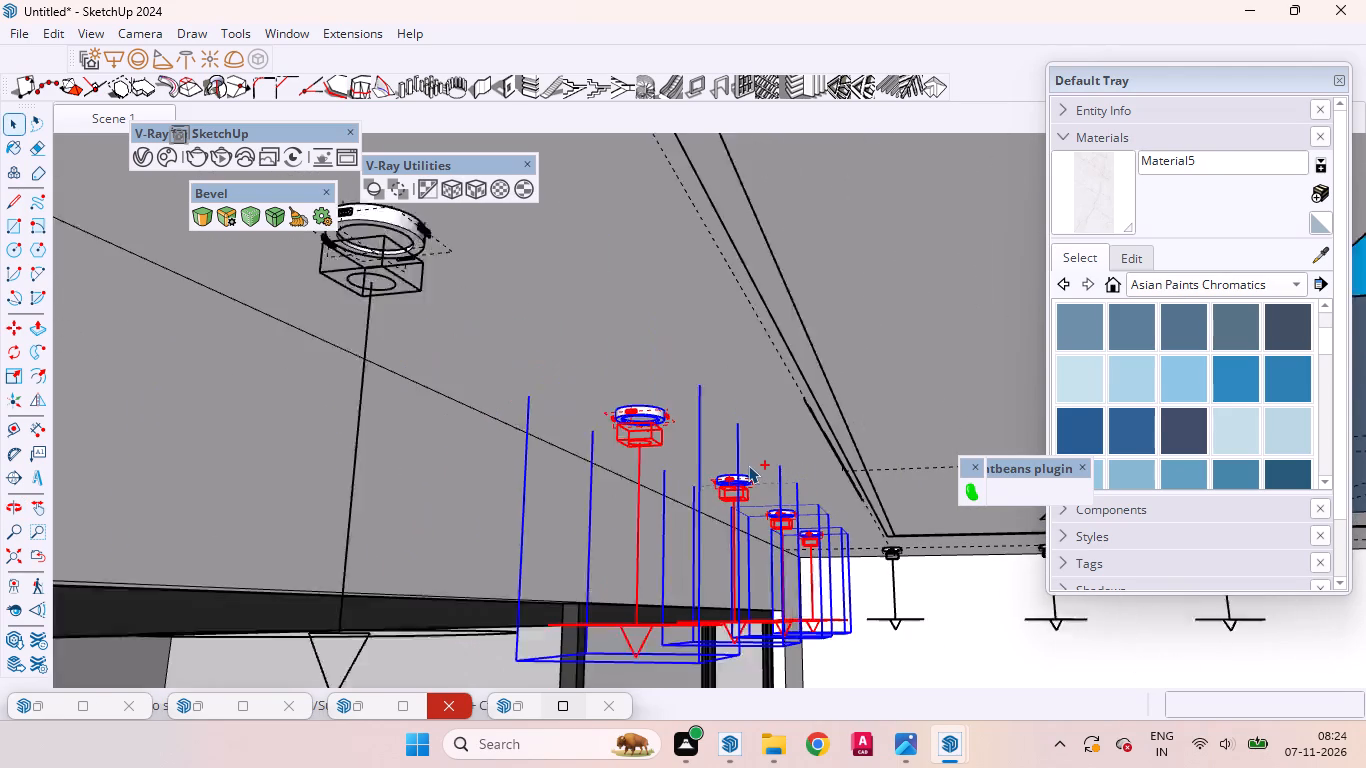
pyautogui.keyDown('ctrl'); pyautogui.click(454, 328); pyautogui.keyUp('ctrl')
pyautogui.keyDown('ctrl'); pyautogui.moveTo(581, 512); pyautogui.dragTo(364, 512, button='middle'); pyautogui.keyUp('ctrl')
pyautogui.keyDown('ctrl'); pyautogui.scroll(-9, 376, 500); pyautogui.keyUp('ctrl')
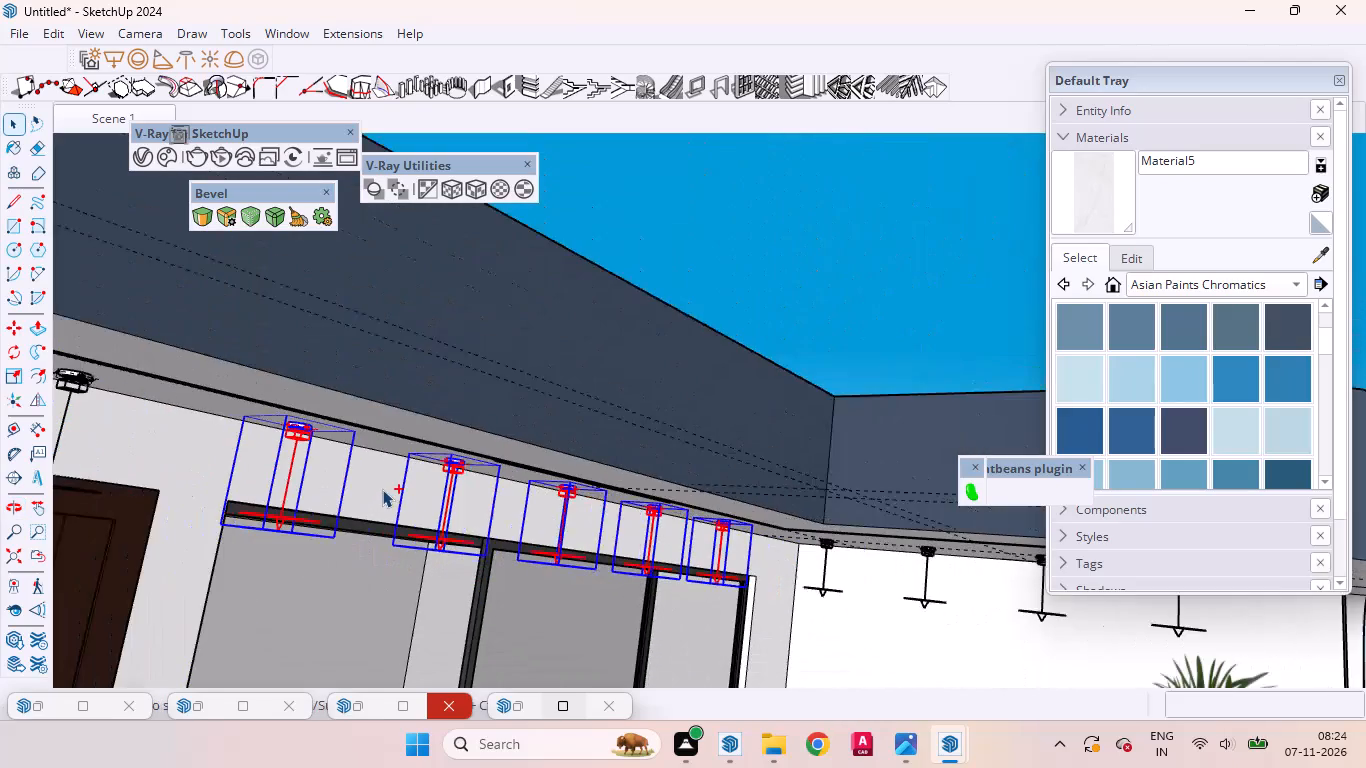
pyautogui.keyDown('ctrl'); pyautogui.scroll(-3, 236, 449); pyautogui.keyUp('ctrl')
pyautogui.keyDown('ctrl'); pyautogui.moveTo(166, 440); pyautogui.dragTo(115, 444, button='middle'); pyautogui.keyUp('ctrl')
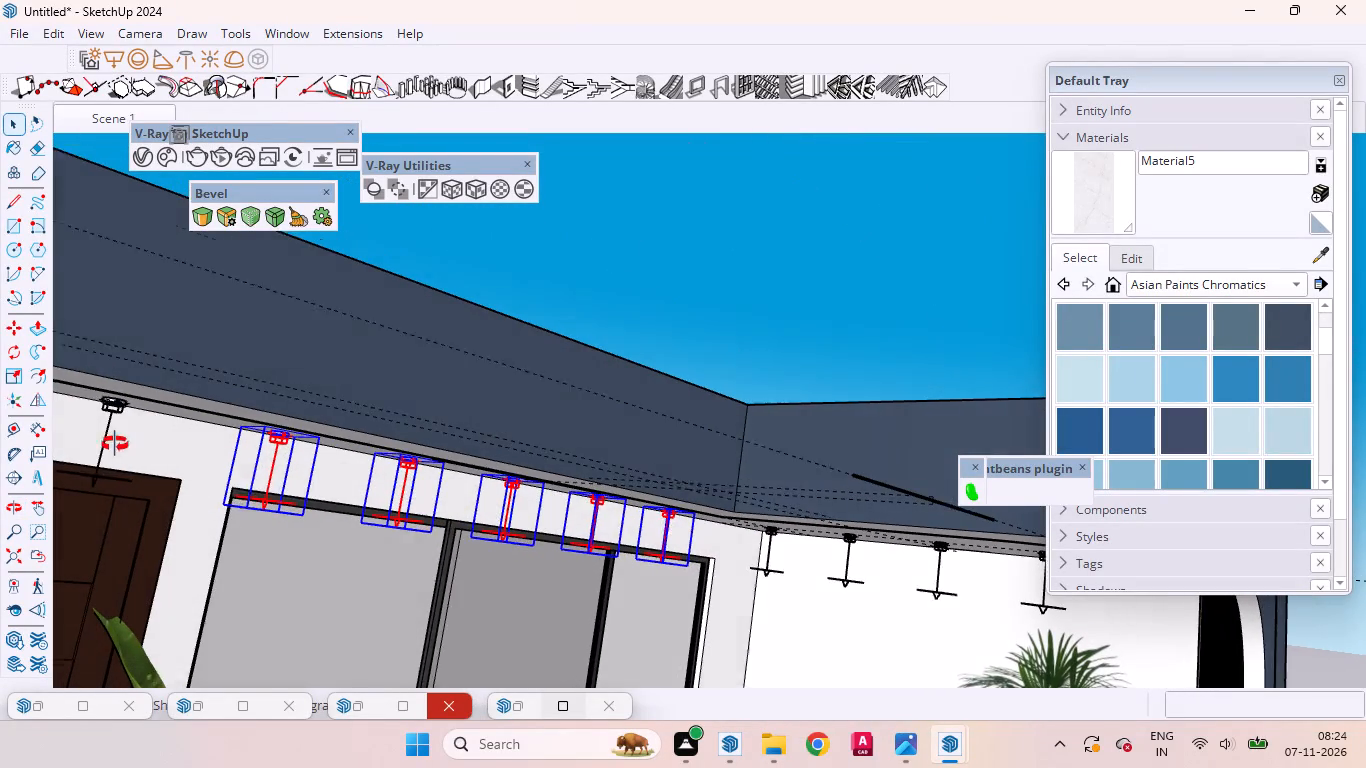
pyautogui.keyDown('ctrl'); pyautogui.moveTo(115, 444); pyautogui.dragTo(112, 444, button='middle'); pyautogui.keyUp('ctrl')
pyautogui.keyDown('ctrl'); pyautogui.click(111, 414); pyautogui.keyUp('ctrl')
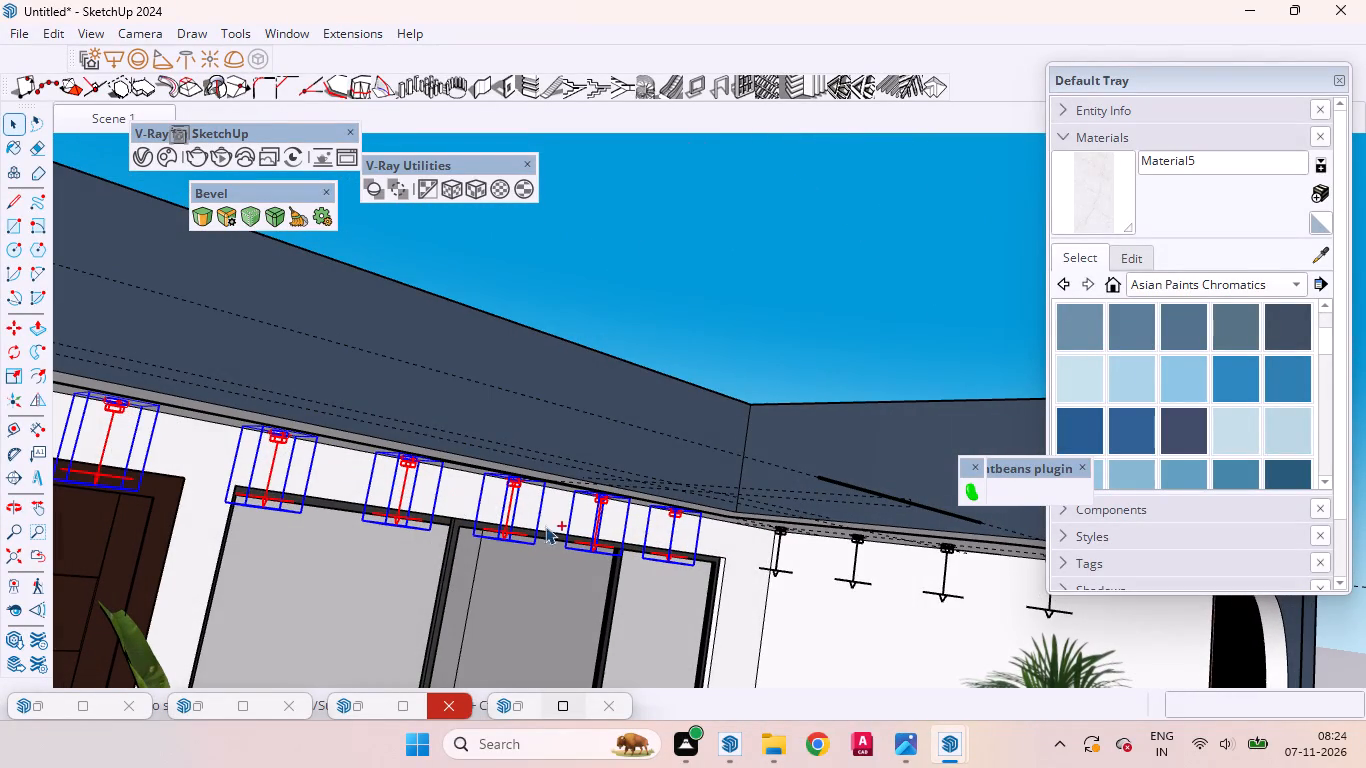
pyautogui.keyDown('ctrl'); pyautogui.scroll(7, 590, 528); pyautogui.keyUp('ctrl')
pyautogui.keyDown('ctrl'); pyautogui.moveTo(659, 527); pyautogui.dragTo(1072, 395, button='middle'); pyautogui.keyUp('ctrl')
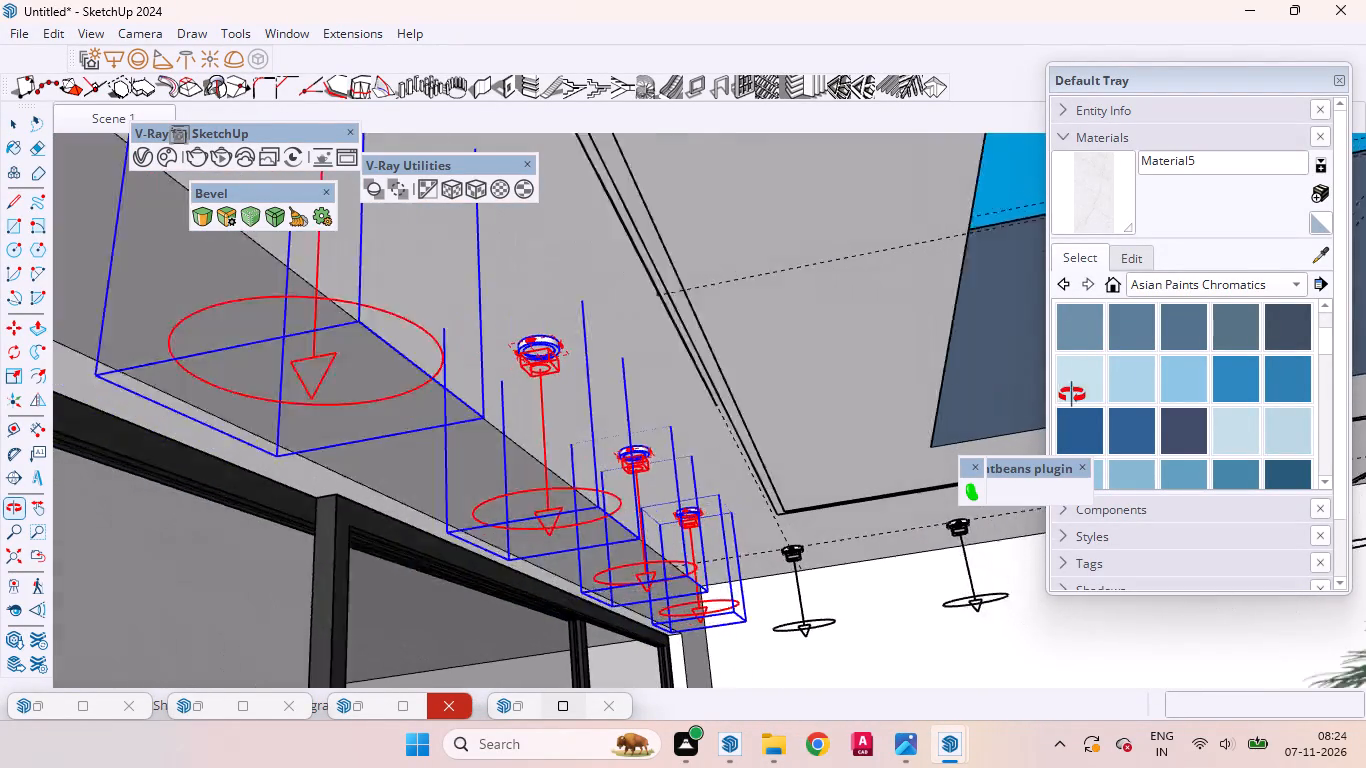
pyautogui.keyDown('ctrl'); pyautogui.moveTo(1072, 395); pyautogui.dragTo(1112, 420, button='middle'); pyautogui.keyUp('ctrl')
pyautogui.keyDown('ctrl'); pyautogui.scroll(-4, 839, 431); pyautogui.keyUp('ctrl')
pyautogui.keyDown('ctrl'); pyautogui.moveTo(820, 504); pyautogui.dragTo(734, 482, button='middle'); pyautogui.keyUp('ctrl')
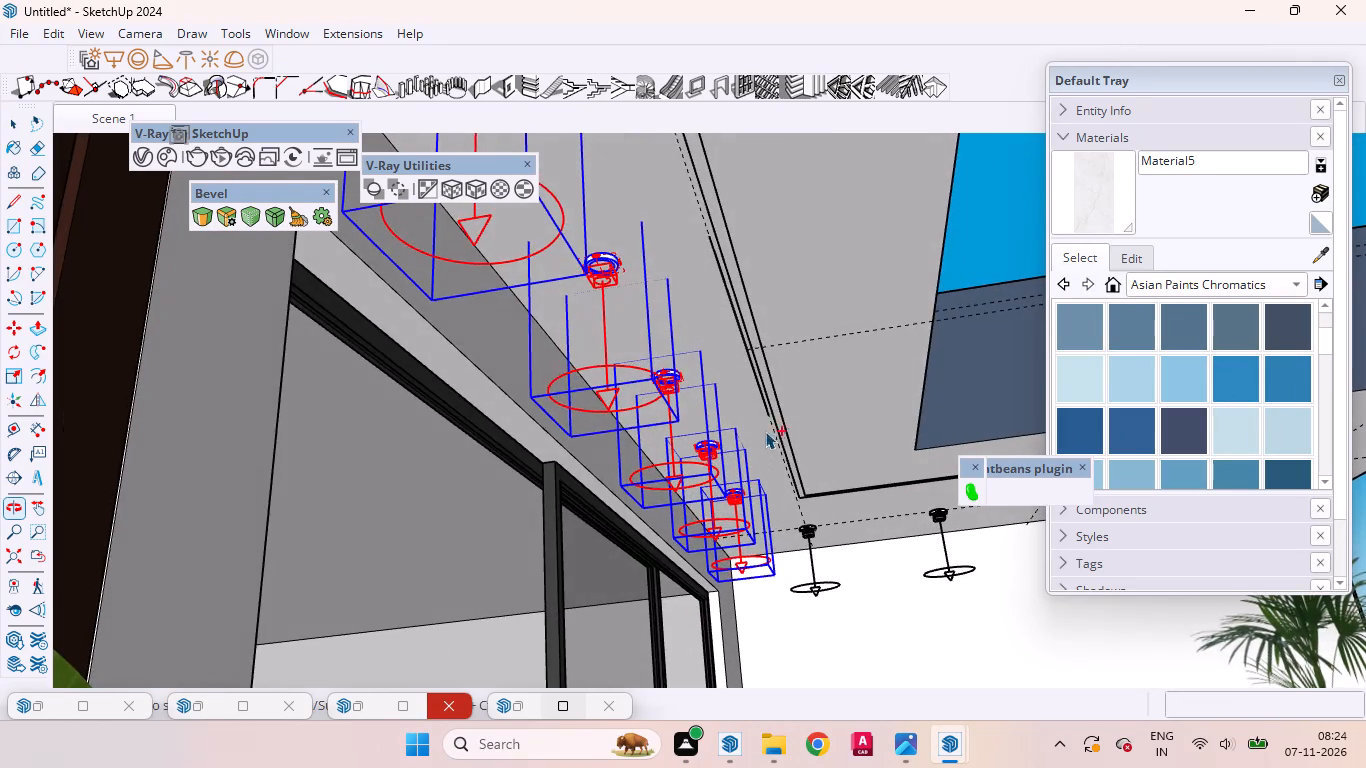
pyautogui.keyDown('ctrl'); pyautogui.scroll(6, 770, 424); pyautogui.keyUp('ctrl')
pyautogui.press('m')
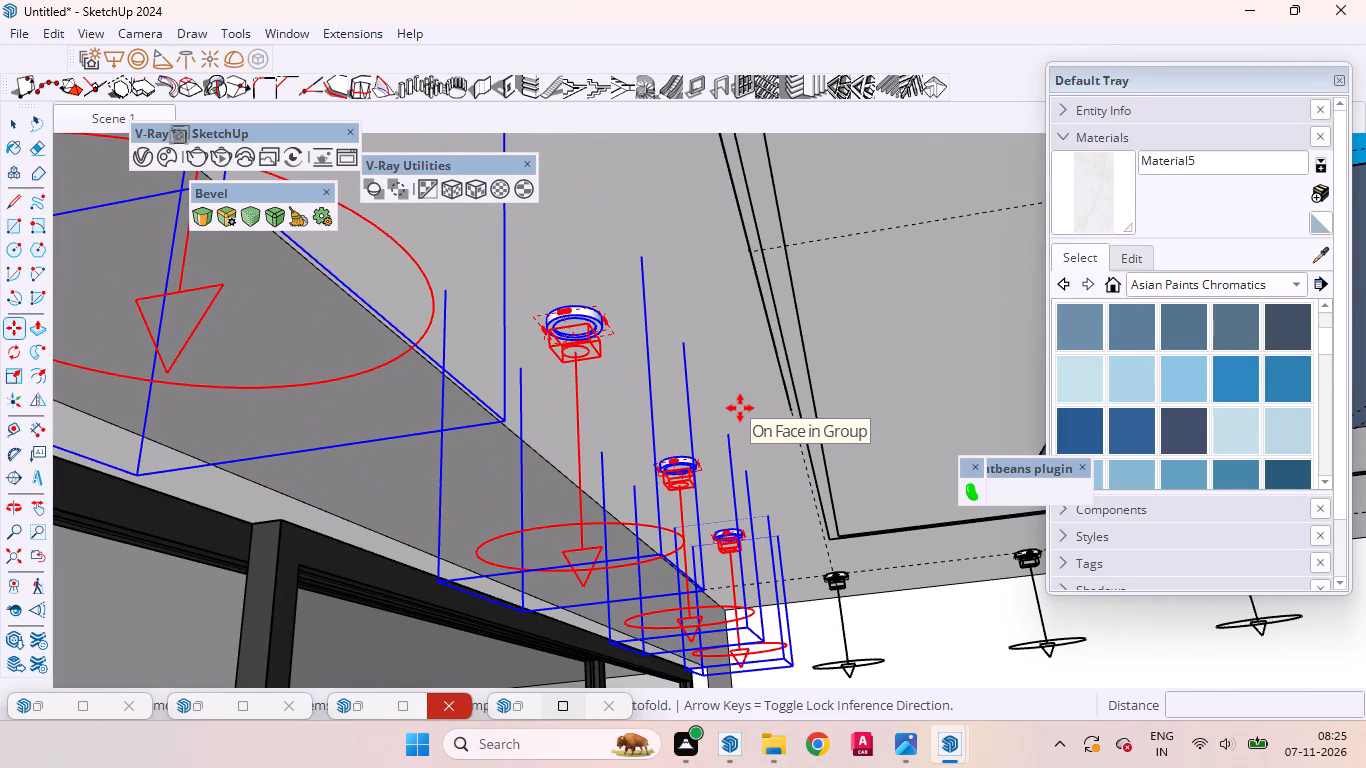
pyautogui.click(740, 408)
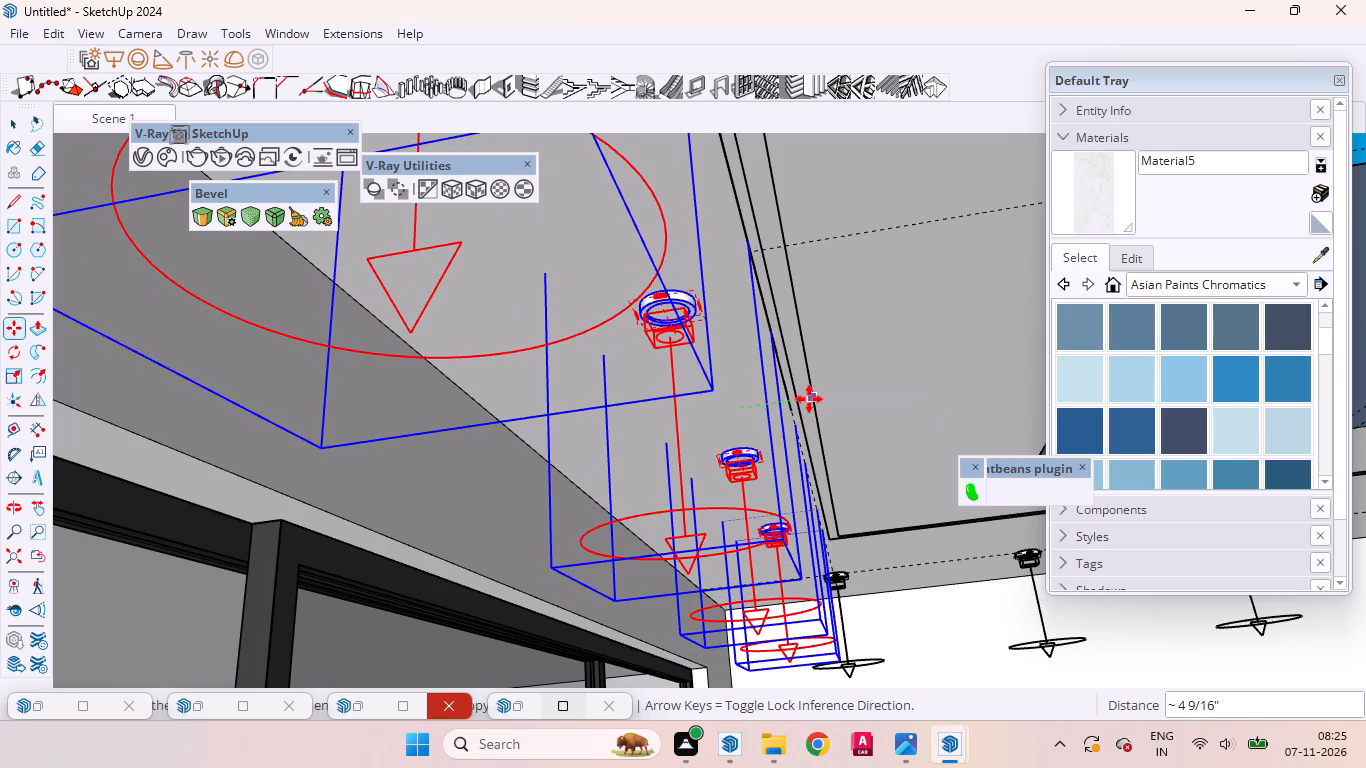
pyautogui.click(809, 399)
pyautogui.press('space')
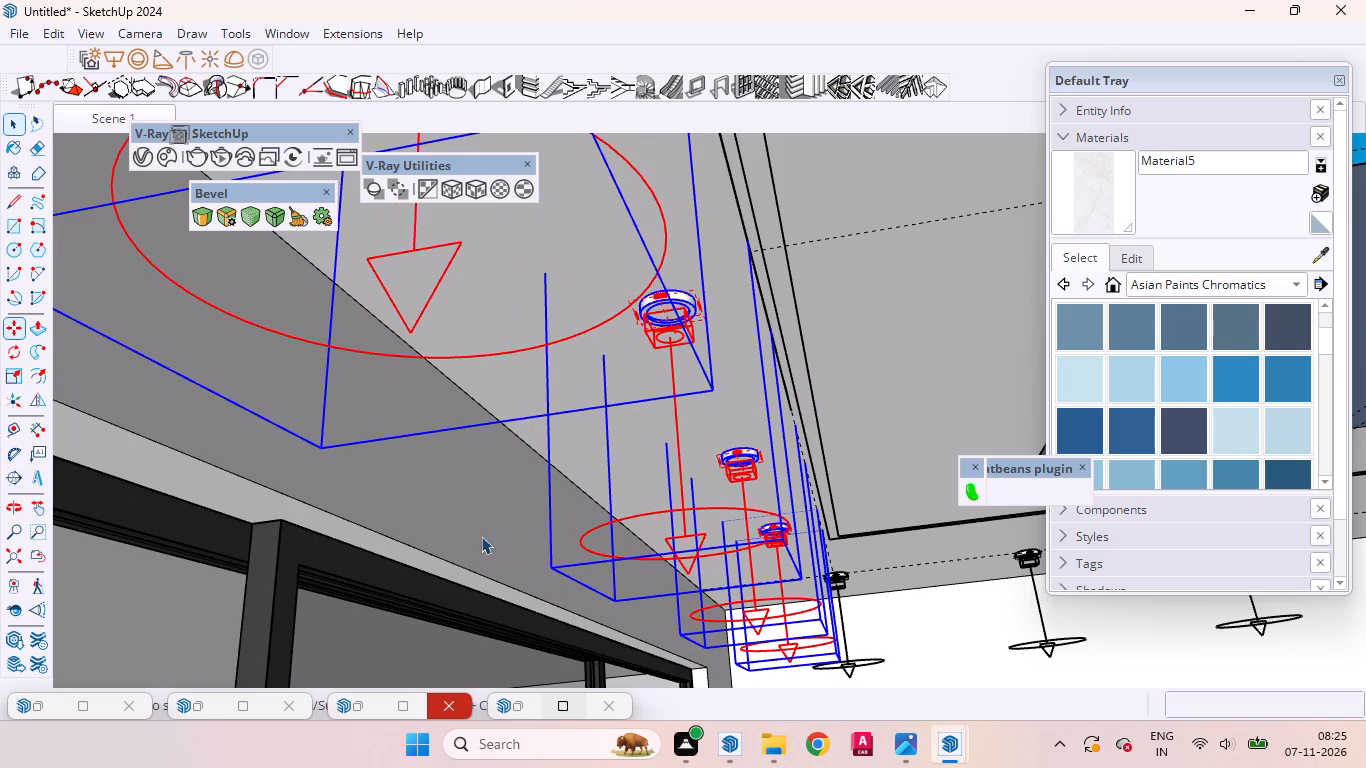
# Measure the distance from the back wall's ceiling edge to the moved downlight row.
pyautogui.press('t')
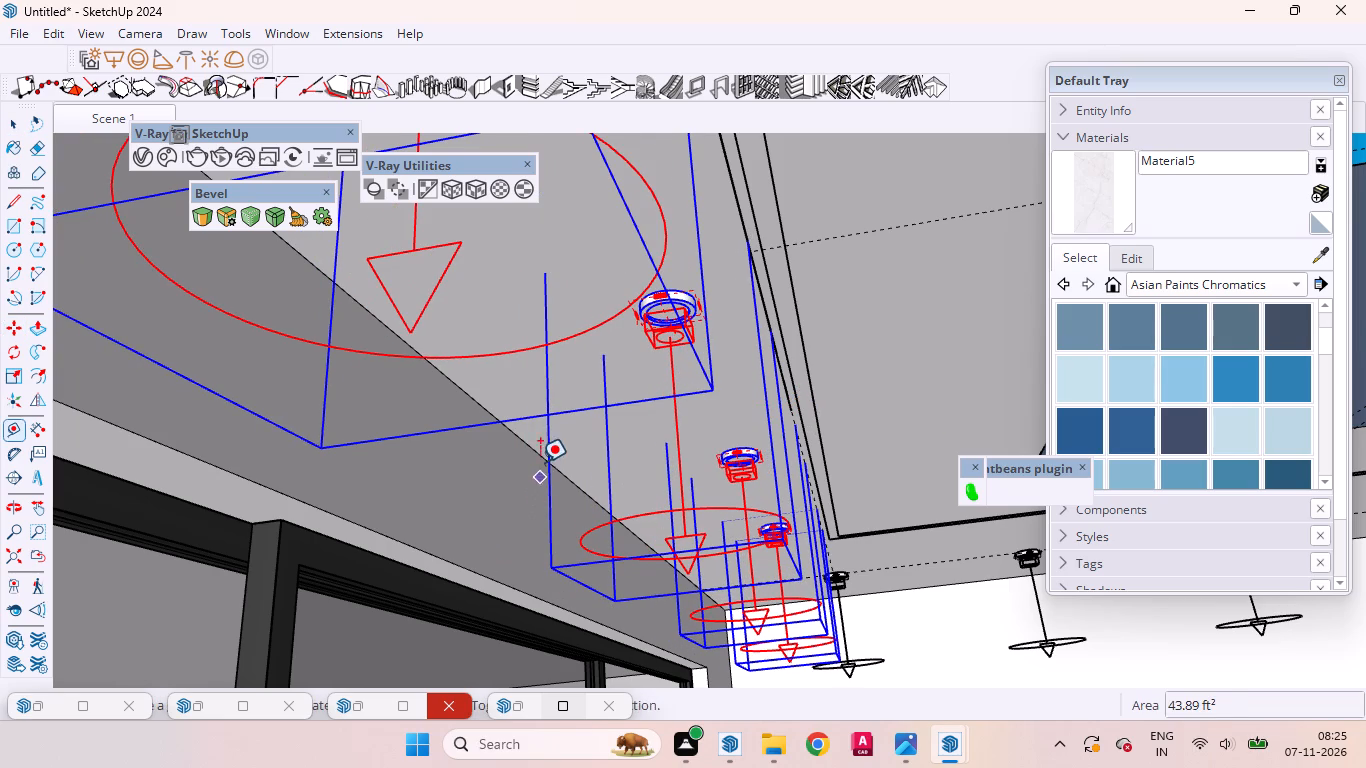
pyautogui.click(528, 449)
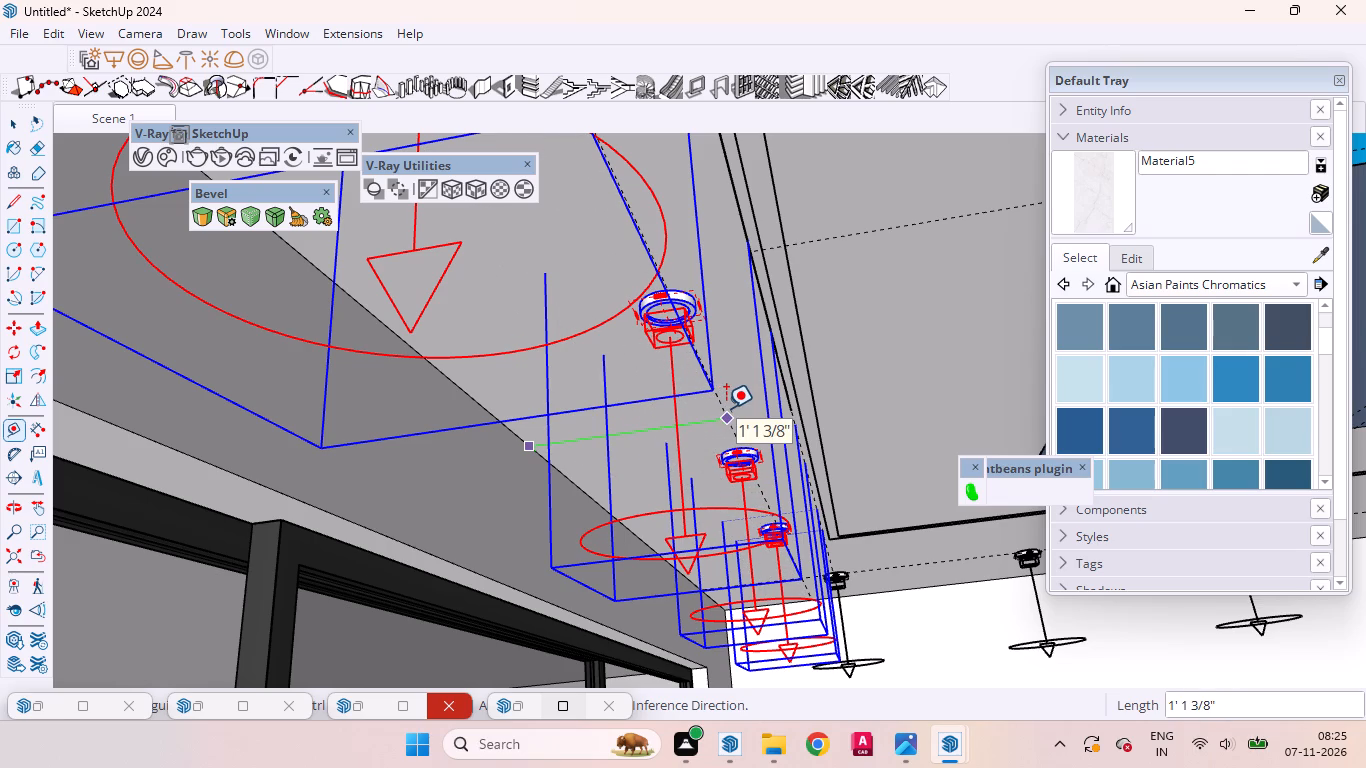
pyautogui.press('space')
# Deselect the moved downlights and examine the balcony ceiling rows from the front and at an angle.
pyautogui.moveTo(849, 401); pyautogui.dragTo(567, 488, button='middle')
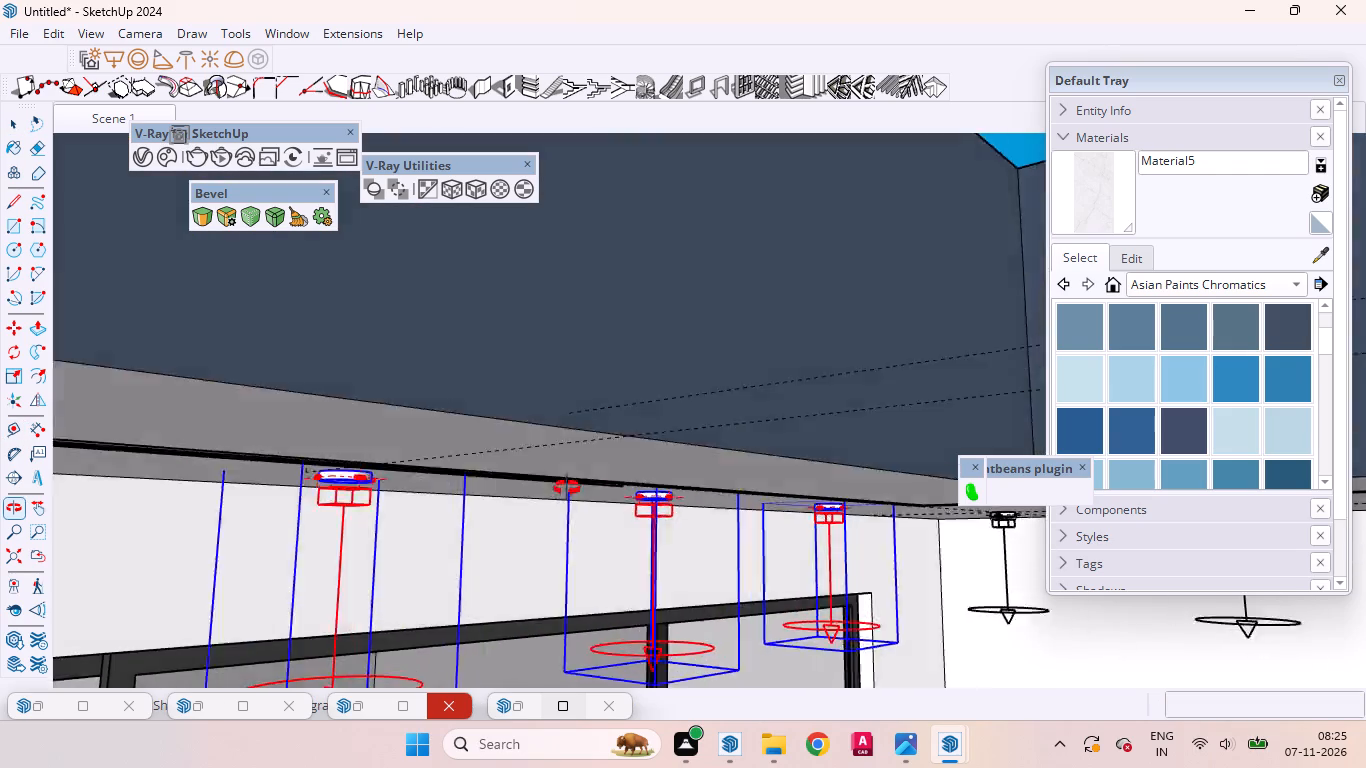
pyautogui.moveTo(567, 488); pyautogui.dragTo(443, 452, button='middle')
pyautogui.scroll(-19, 558, 398)
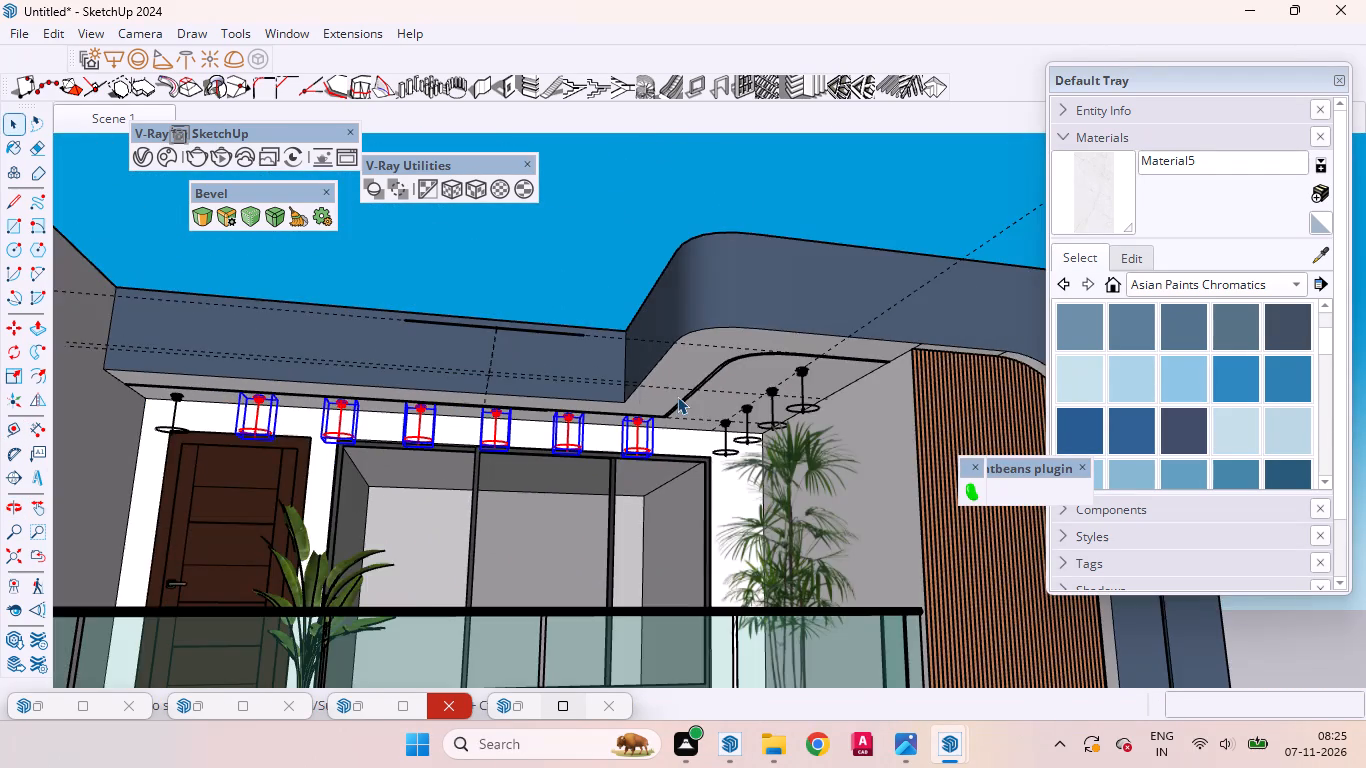
pyautogui.scroll(-4, 677, 396)
pyautogui.click(757, 246)
pyautogui.moveTo(649, 366); pyautogui.dragTo(662, 432, button='middle')
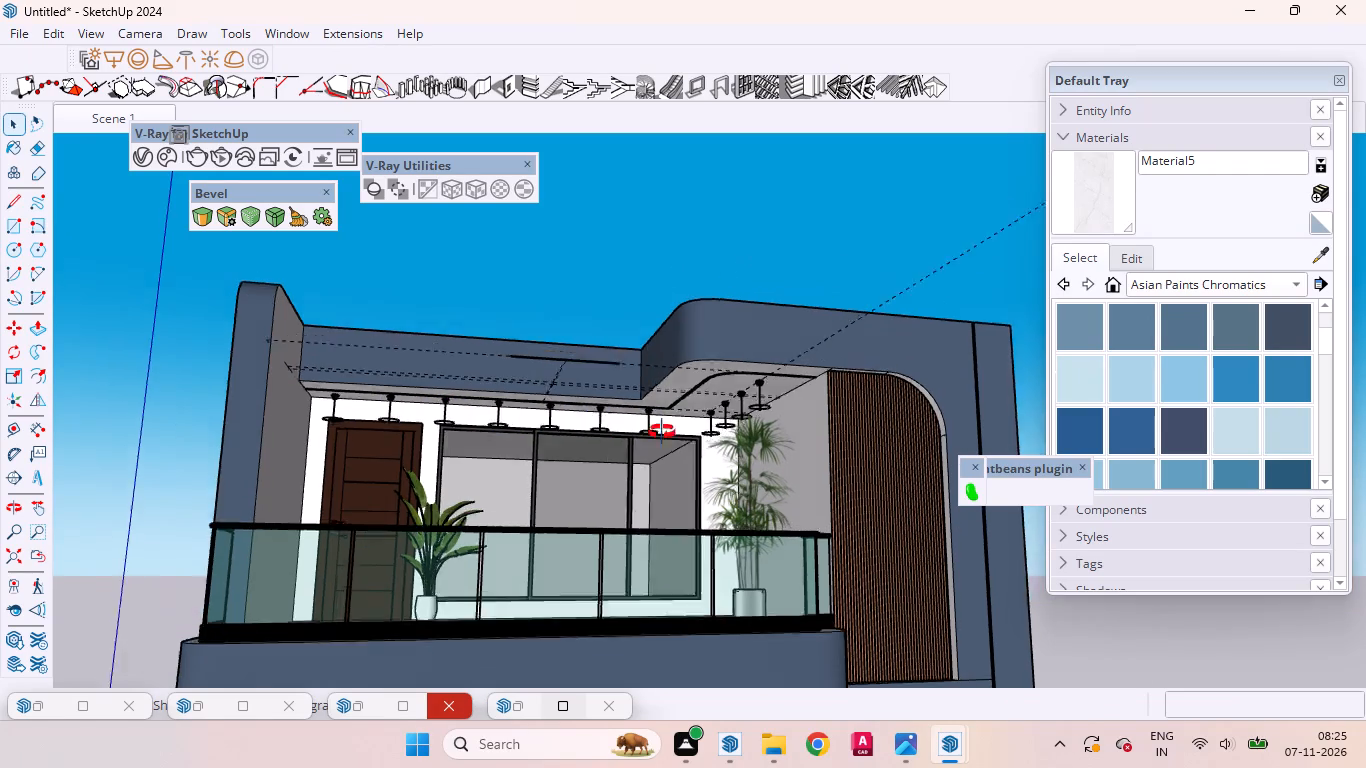
pyautogui.moveTo(662, 432); pyautogui.dragTo(506, 376, button='middle')
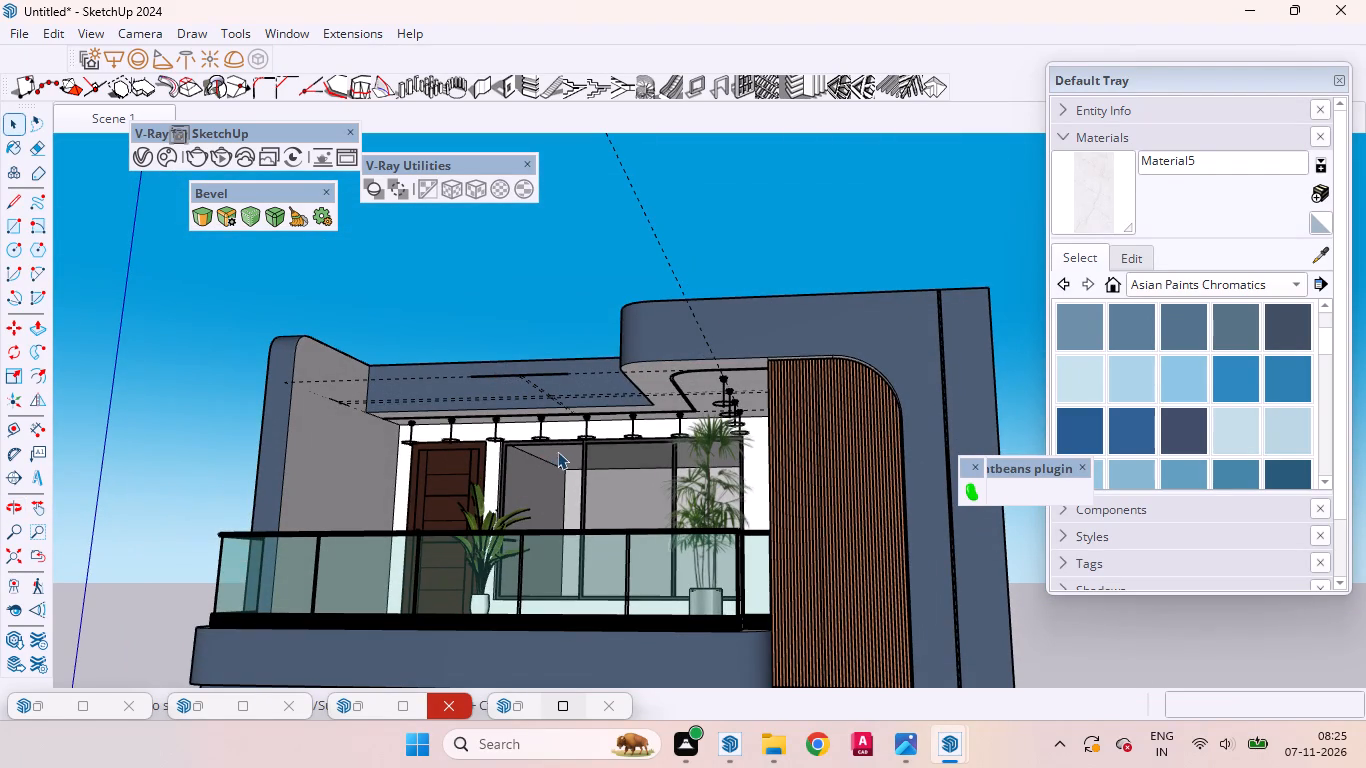
pyautogui.moveTo(444, 463); pyautogui.dragTo(503, 471, button='middle')
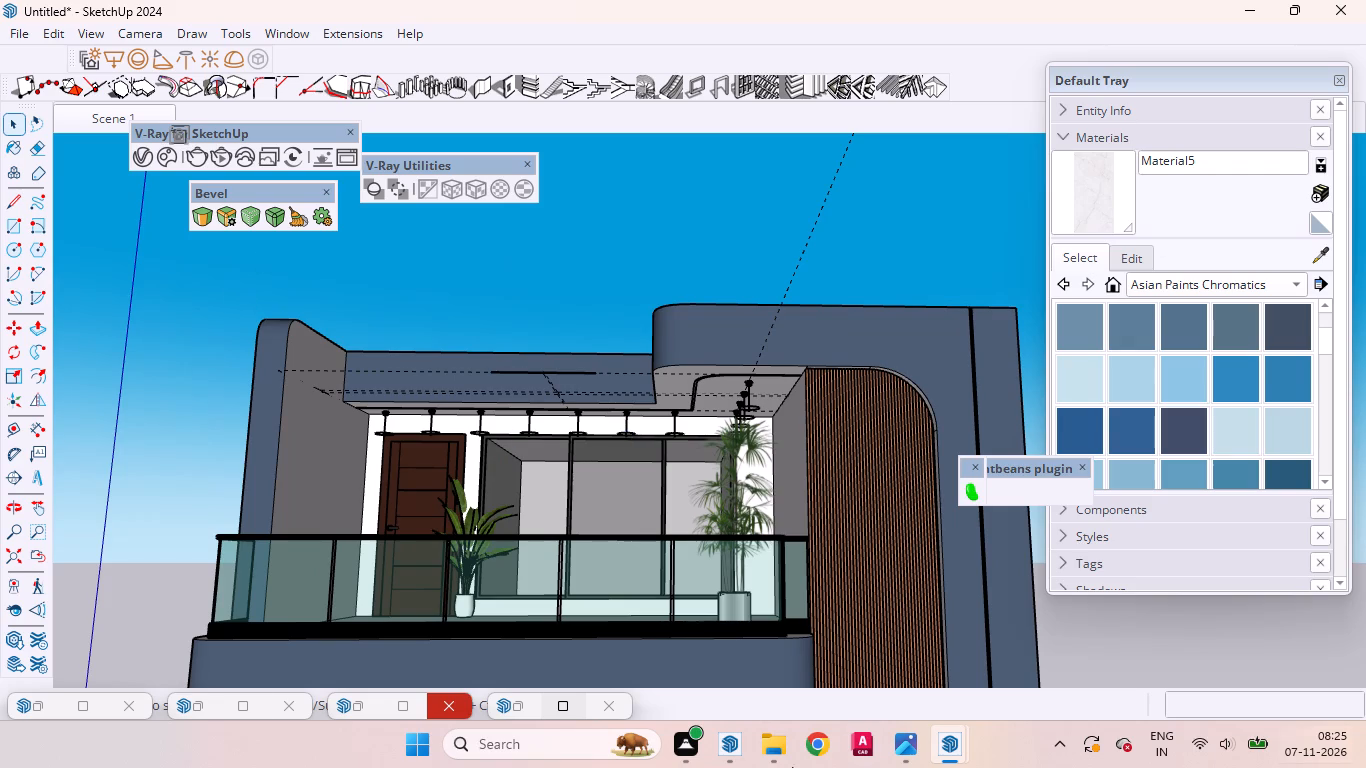
# Restore the Scene 1 view and start an interactive V-Ray render of the house front, with the frame buffer in view.
pyautogui.click(90, 121)
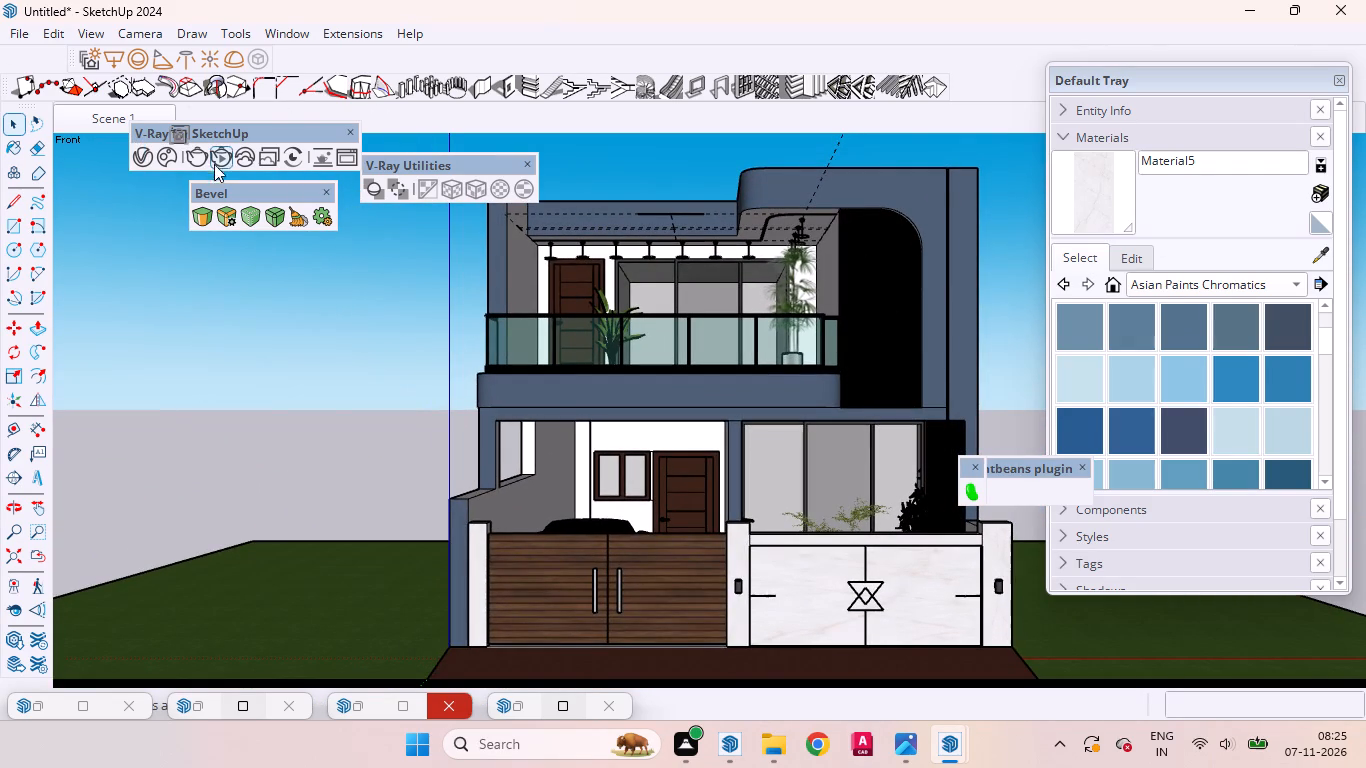
pyautogui.click(144, 154)
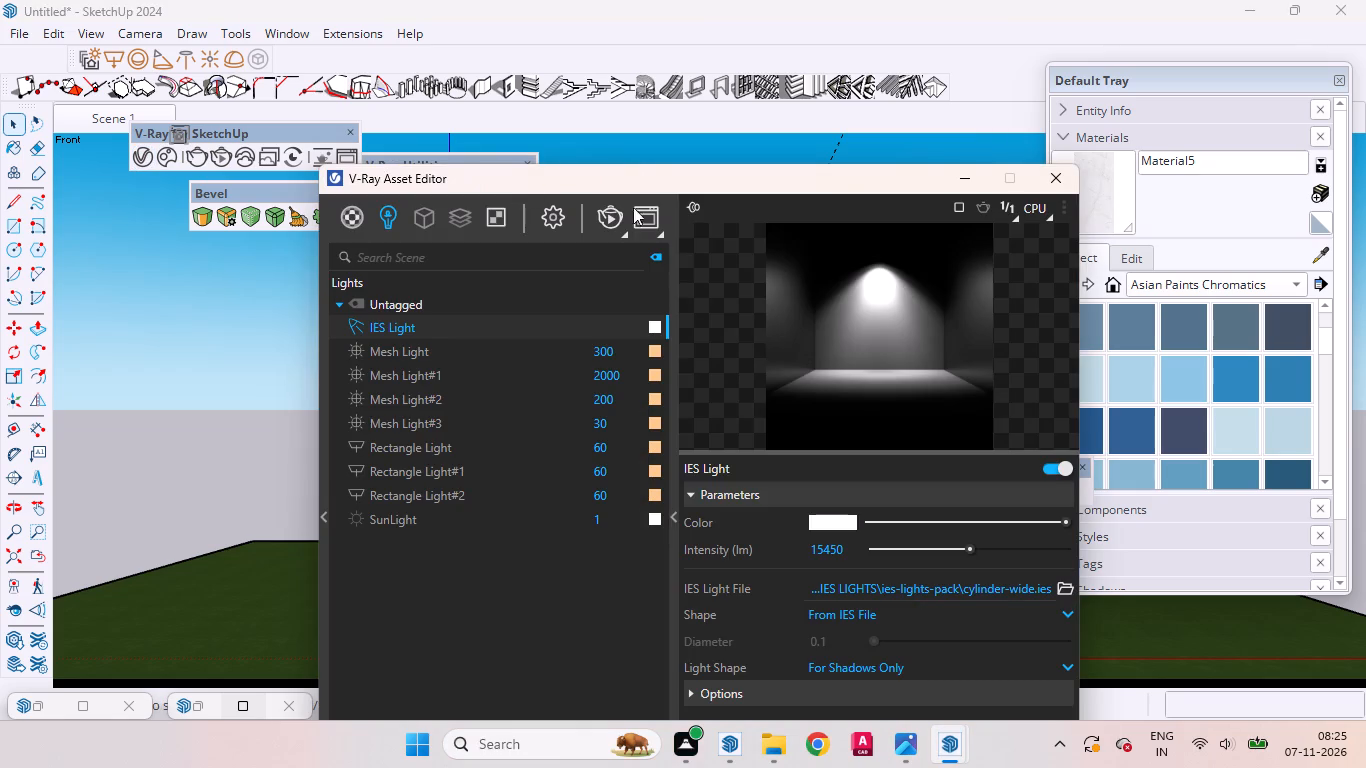
pyautogui.click(606, 214)
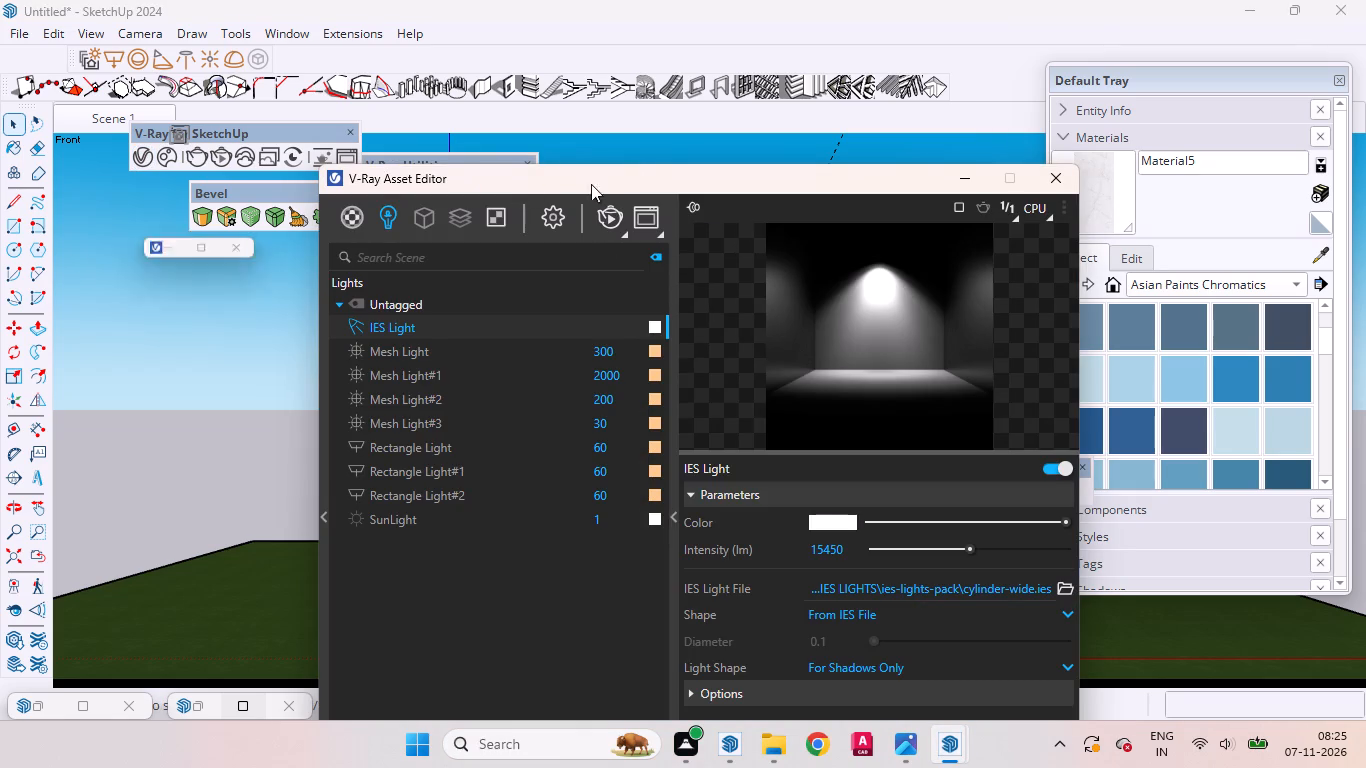
pyautogui.moveTo(680, 183); pyautogui.dragTo(590, 220)
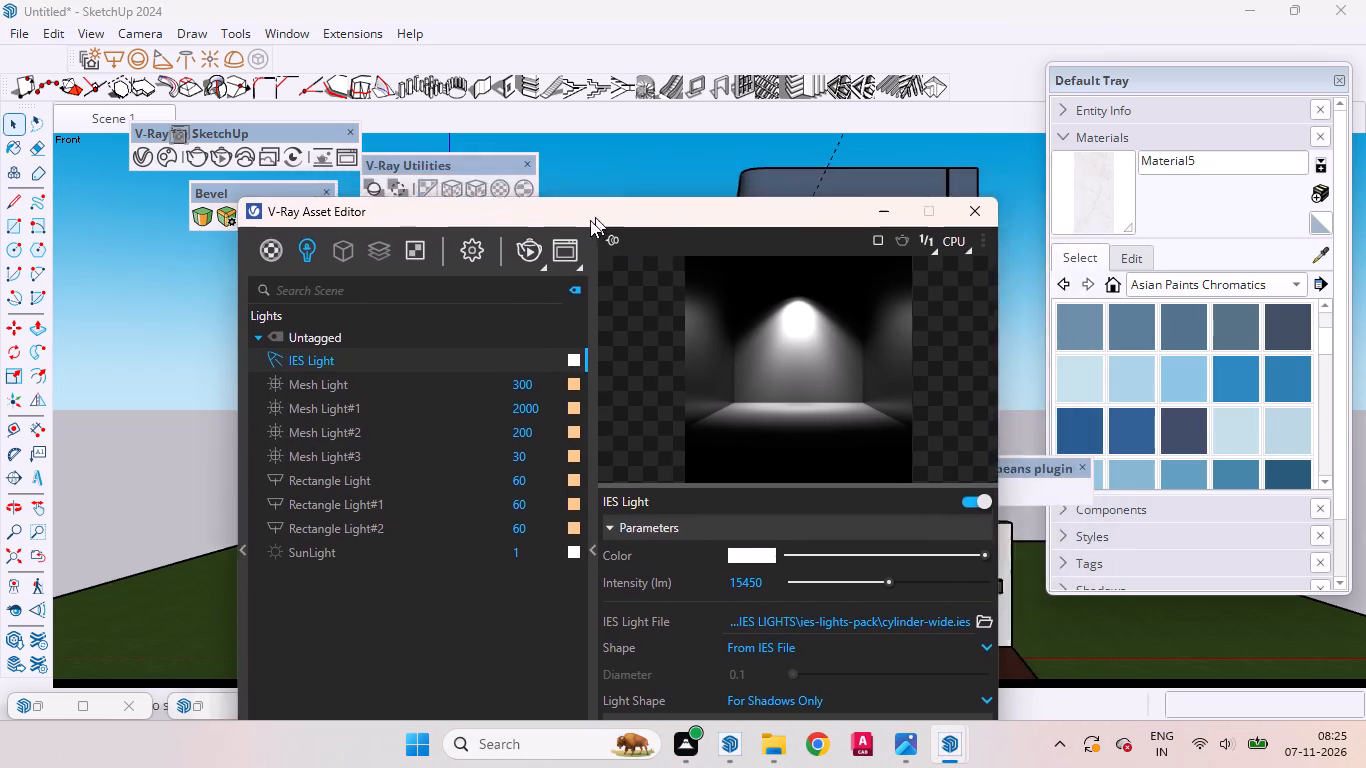
pyautogui.moveTo(590, 220); pyautogui.dragTo(447, 269)
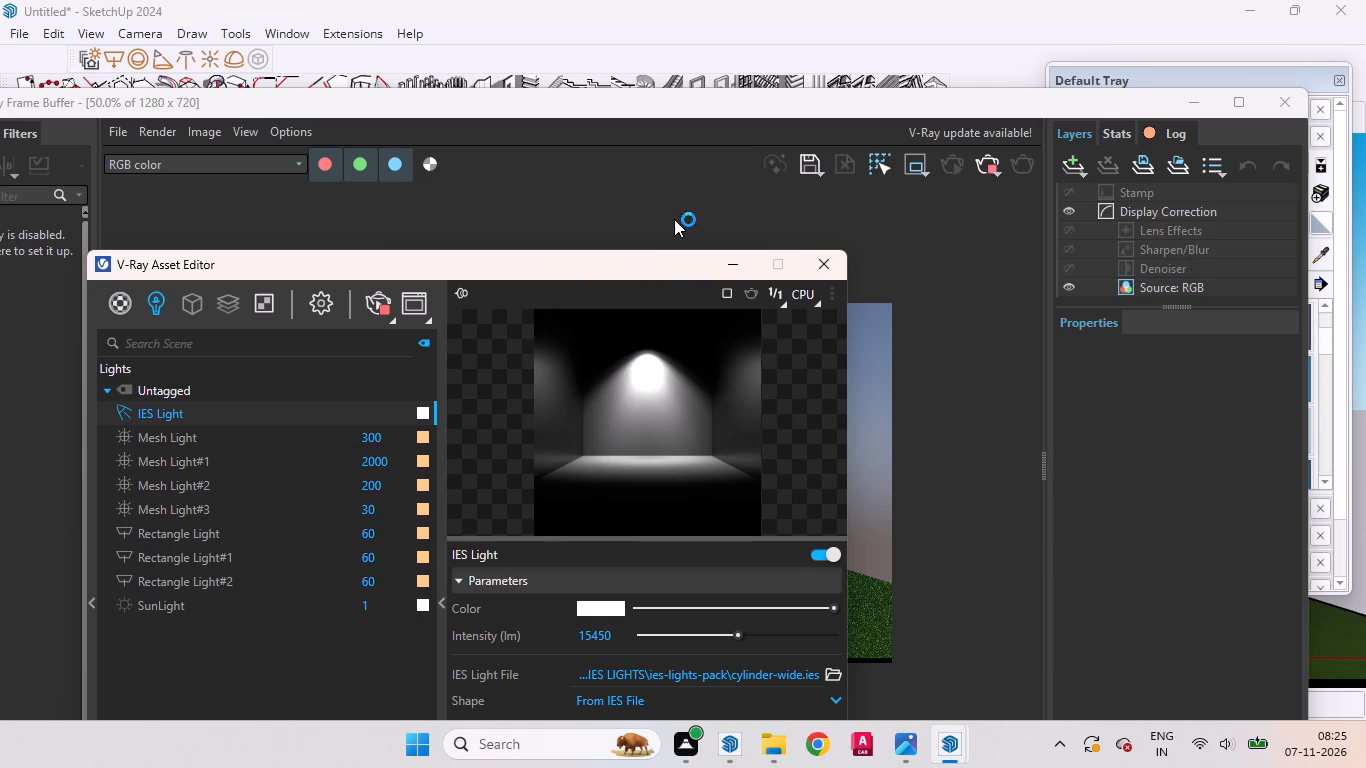
pyautogui.click(674, 218)
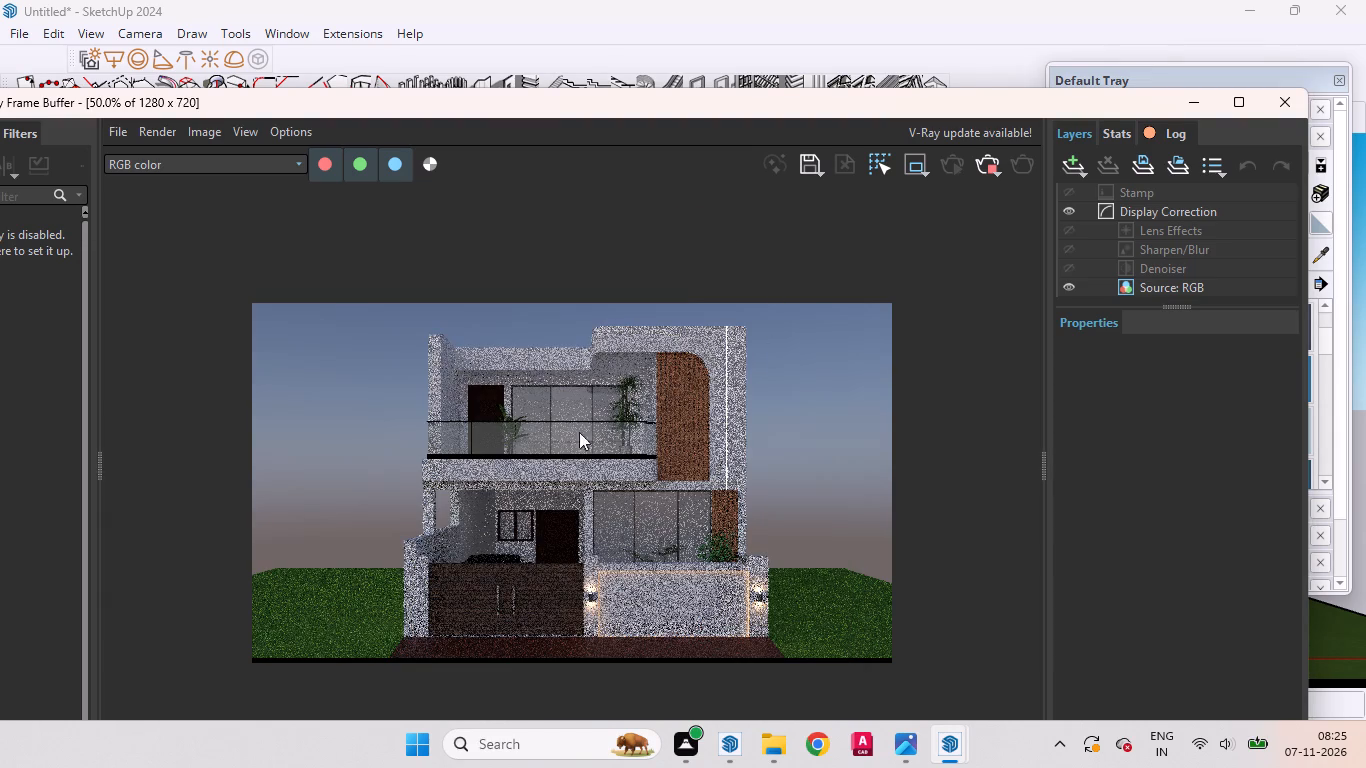
# Maximise the frame buffer and examine the rendered balcony ceiling lighting, upper facade and gate wall up close and as a whole.
pyautogui.click(1247, 99)
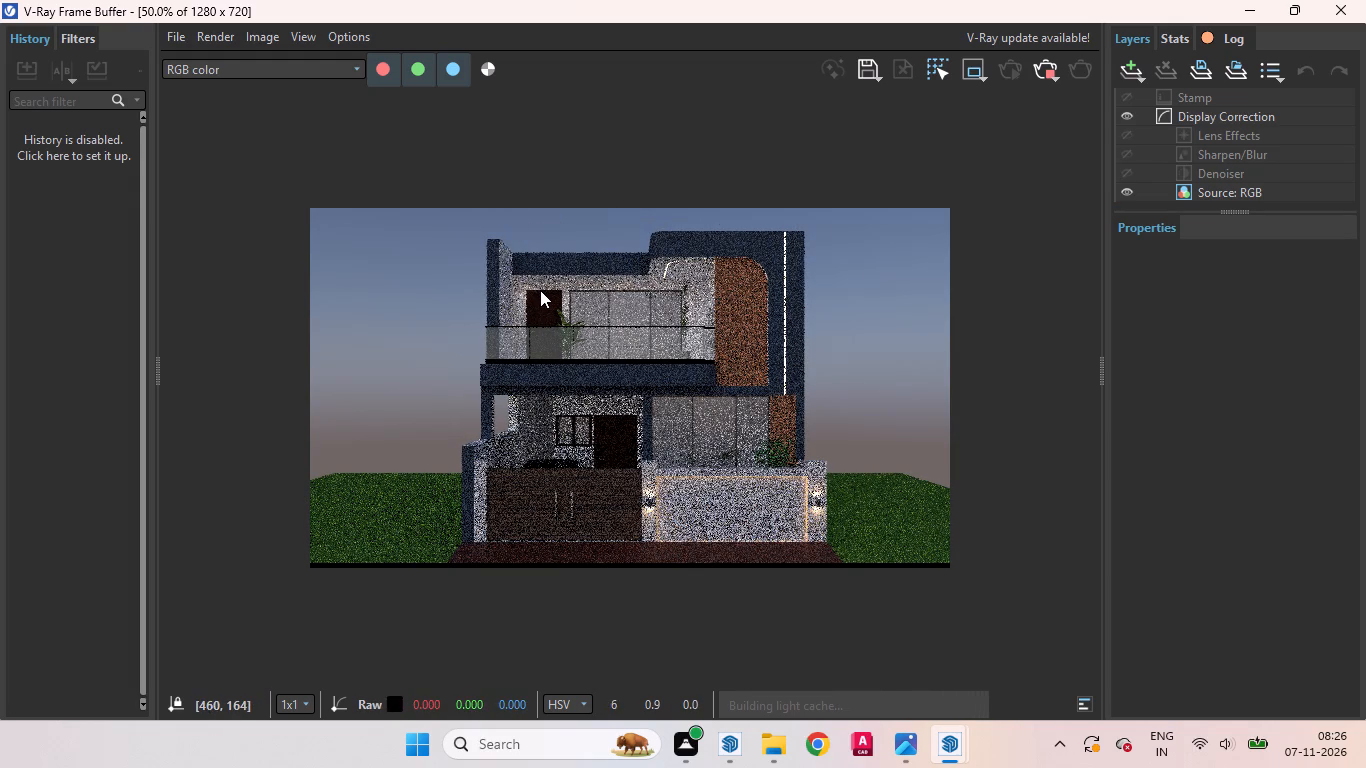
pyautogui.scroll(1, 631, 300)
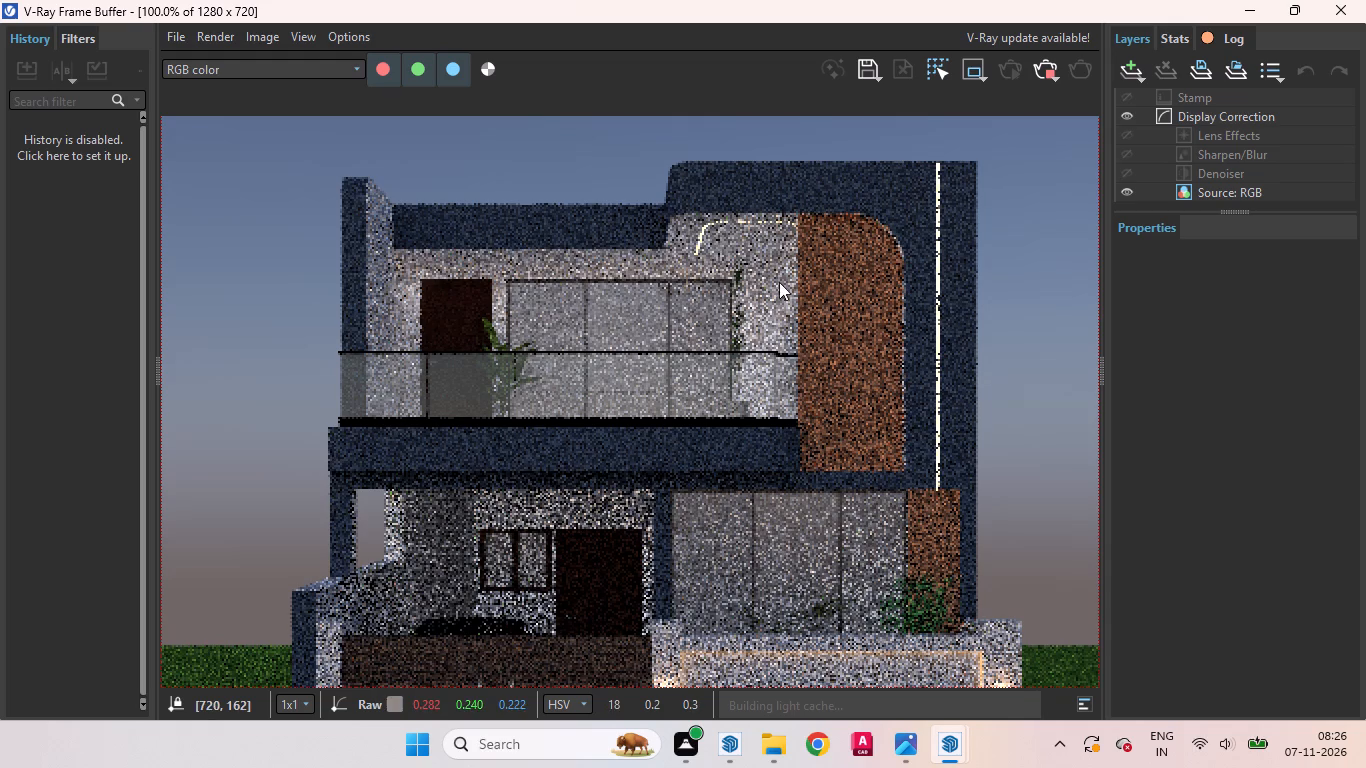
pyautogui.scroll(-1, 783, 283)
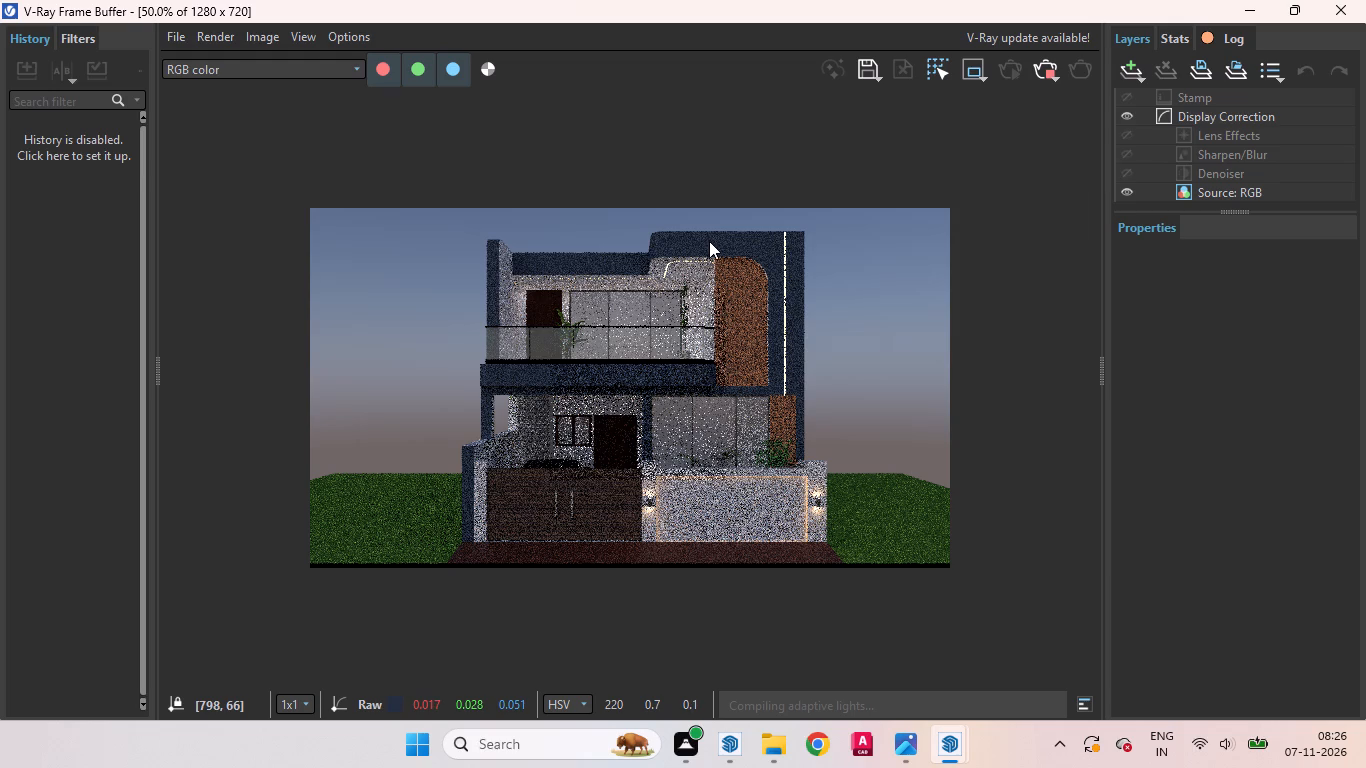
pyautogui.scroll(1, 590, 275)
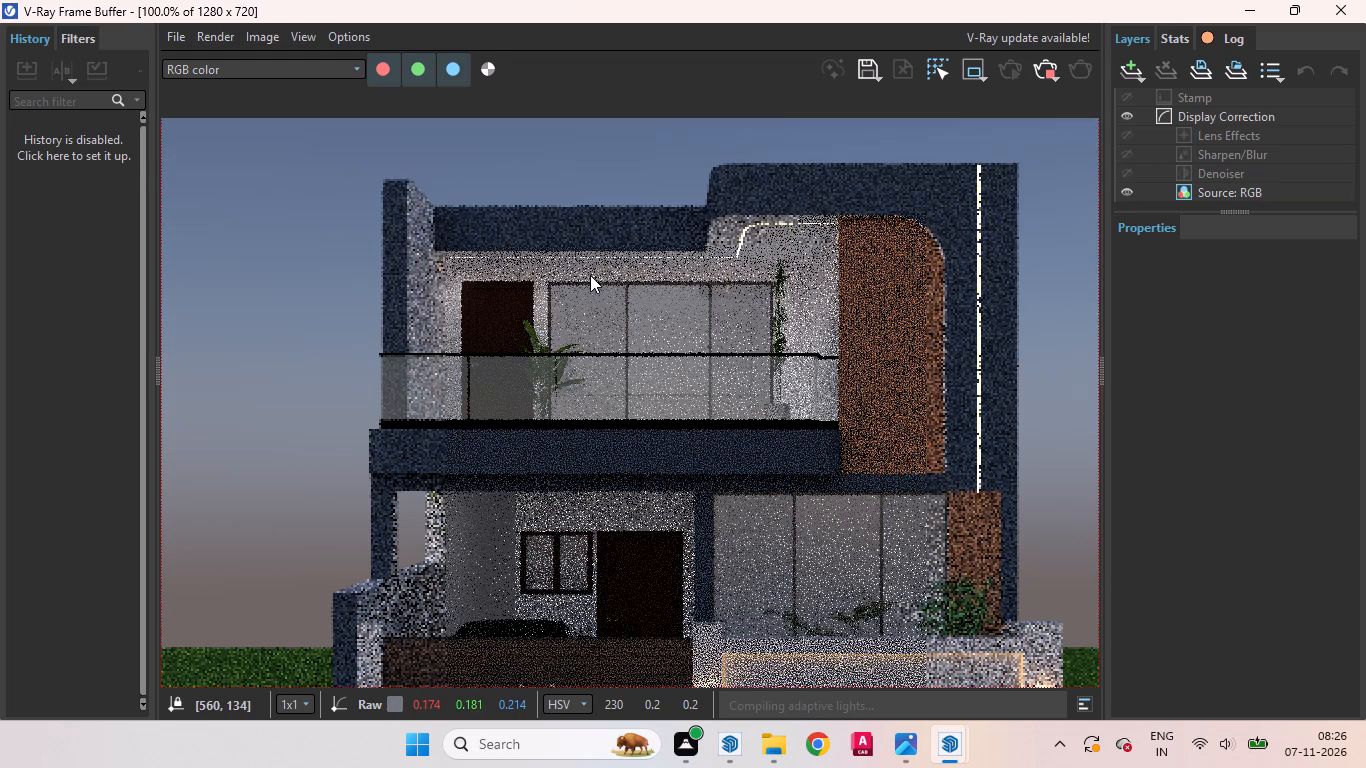
pyautogui.scroll(1, 590, 275)
pyautogui.scroll(-1, 590, 275)
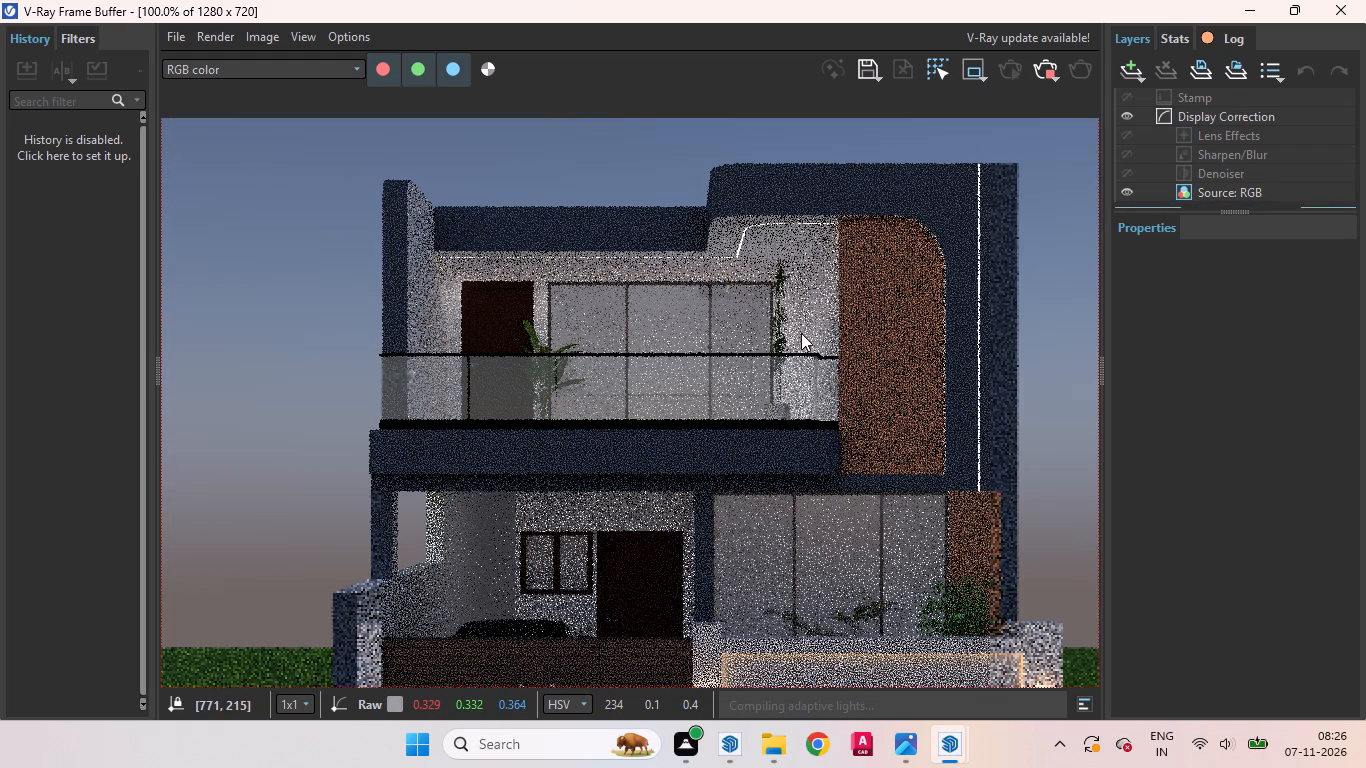
pyautogui.scroll(1, 801, 333)
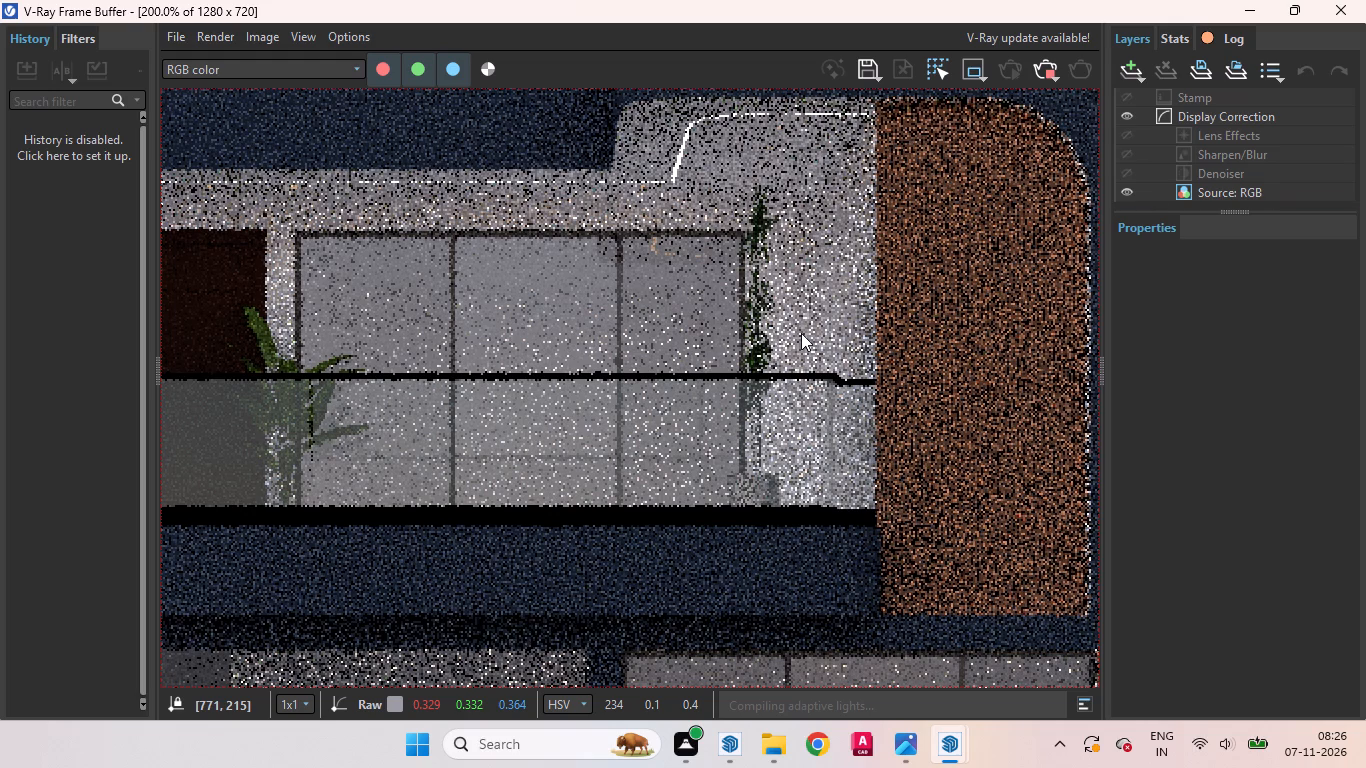
pyautogui.scroll(-1, 801, 333)
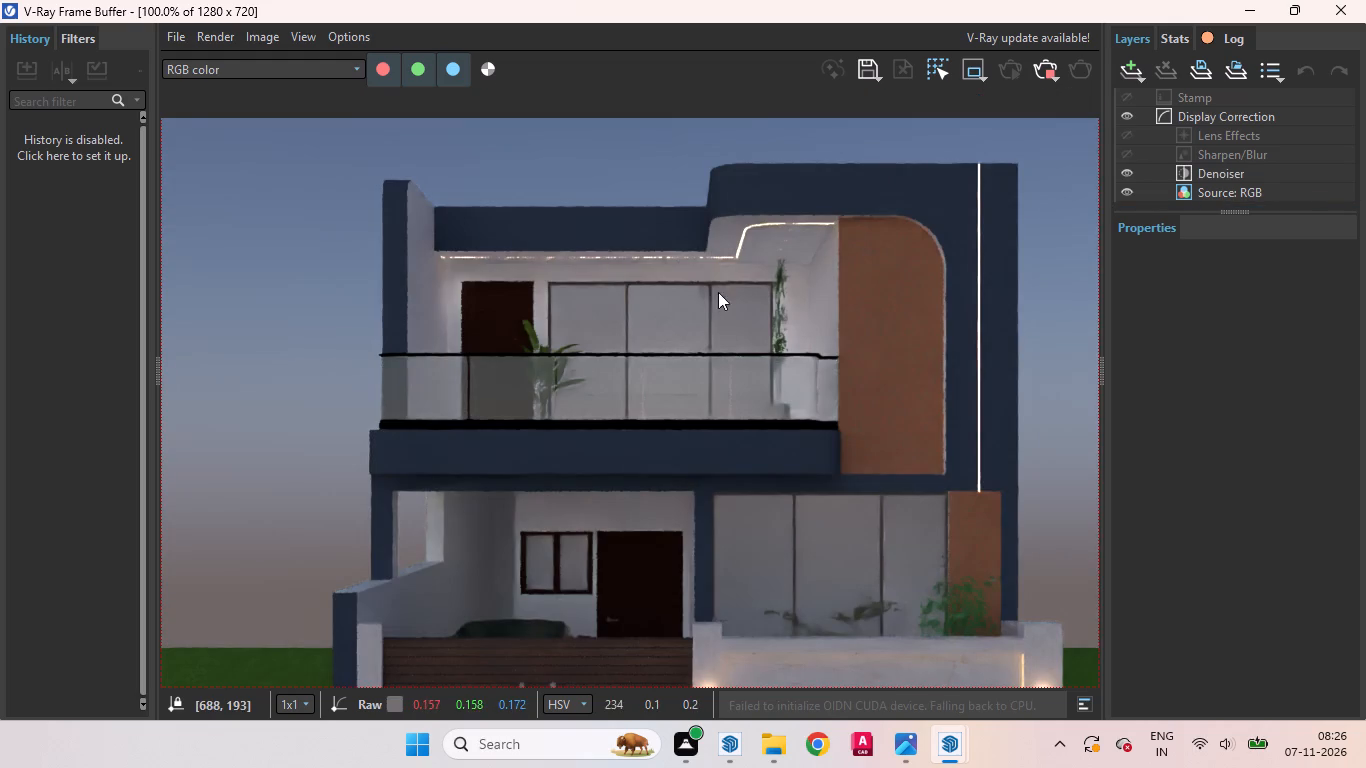
pyautogui.scroll(3, 754, 221)
pyautogui.scroll(-3, 817, 226)
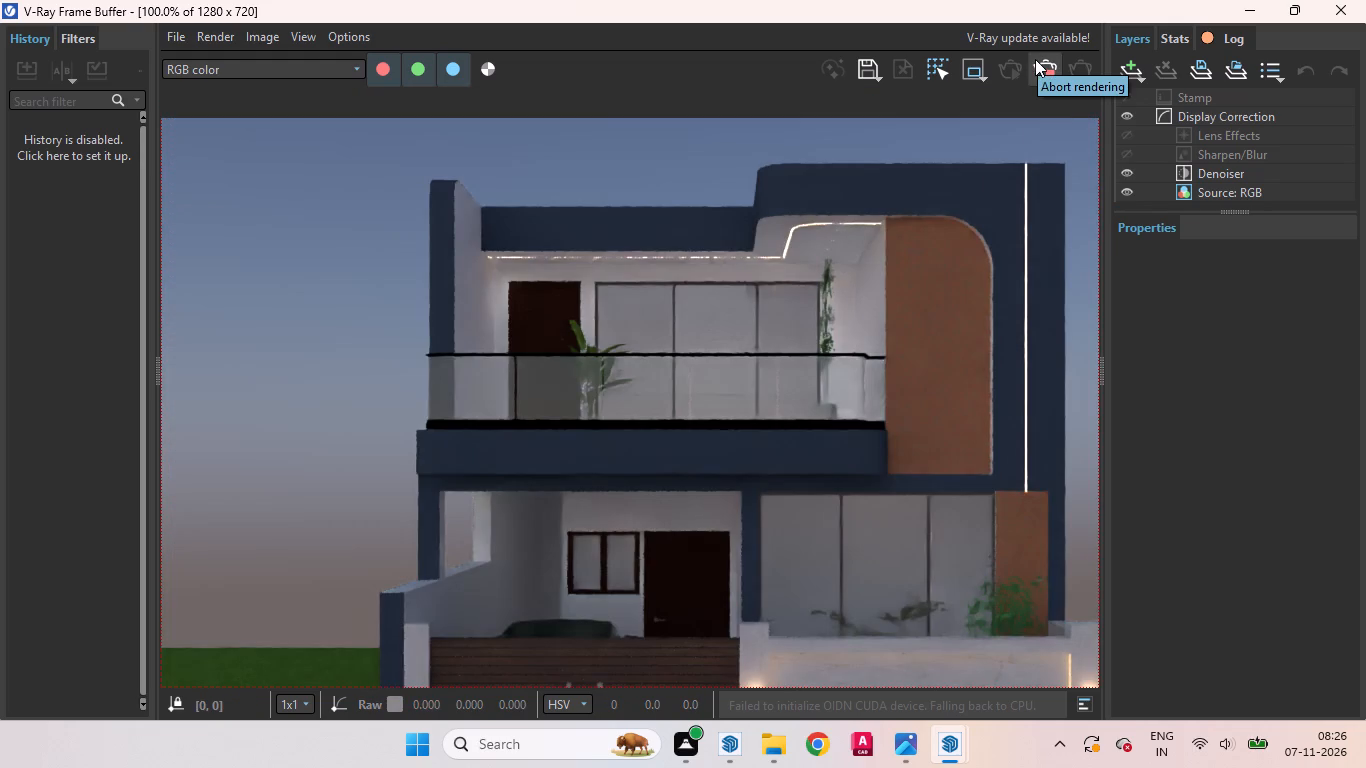
pyautogui.scroll(1, 517, 270)
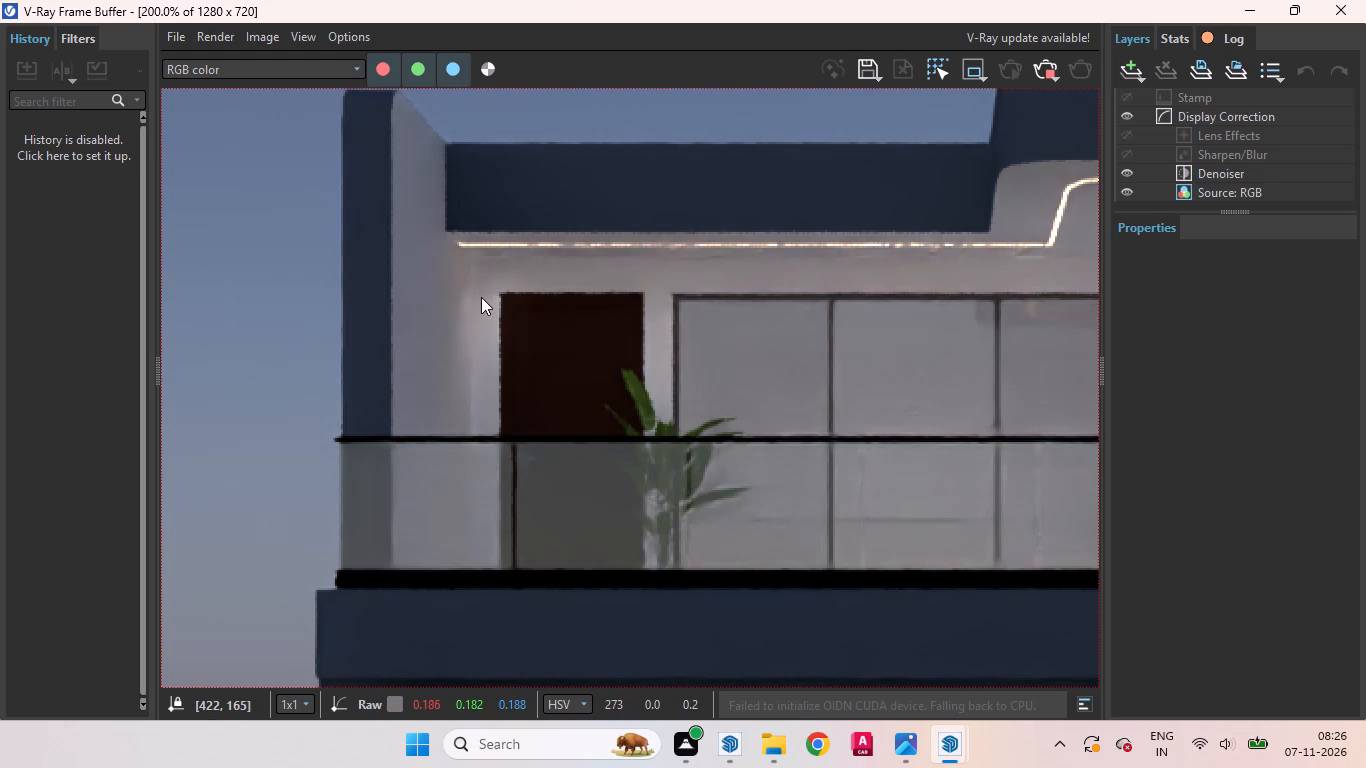
pyautogui.scroll(-1, 481, 297)
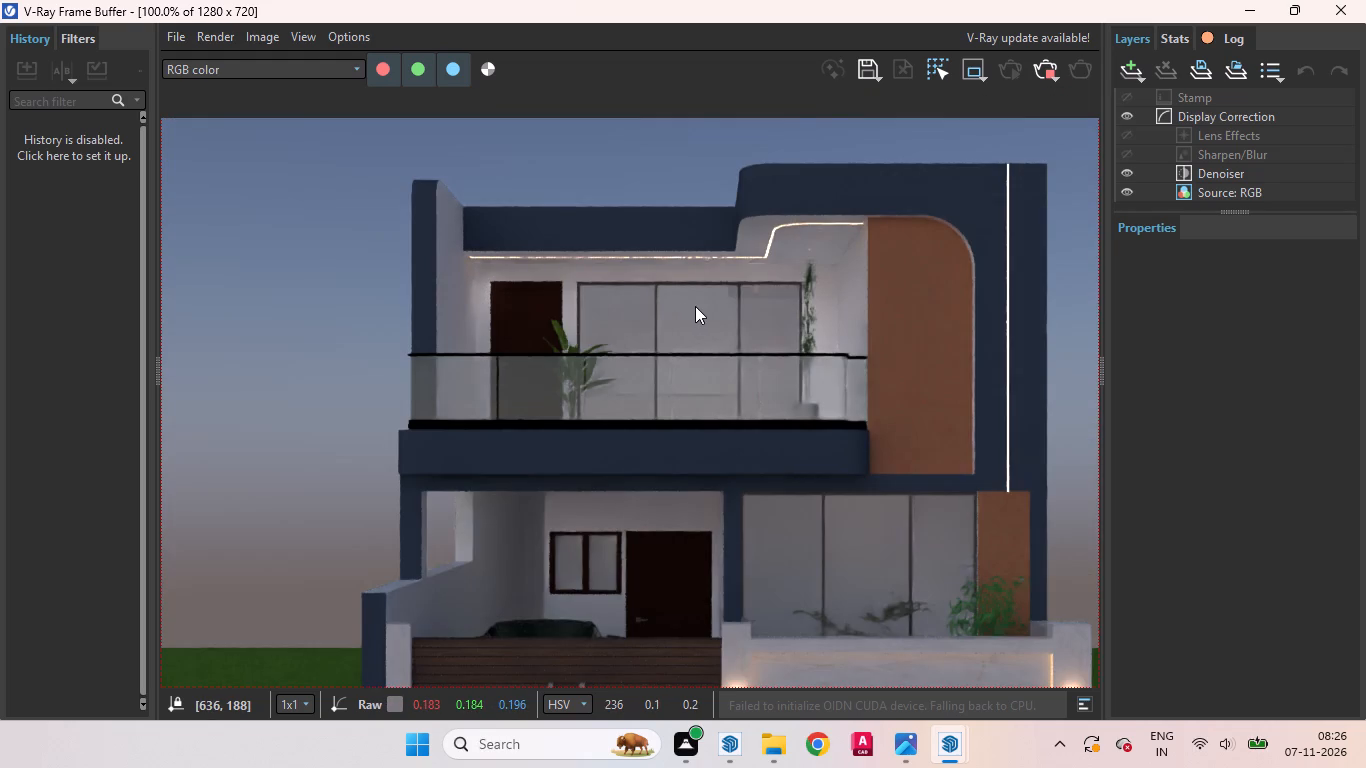
pyautogui.scroll(-1, 695, 304)
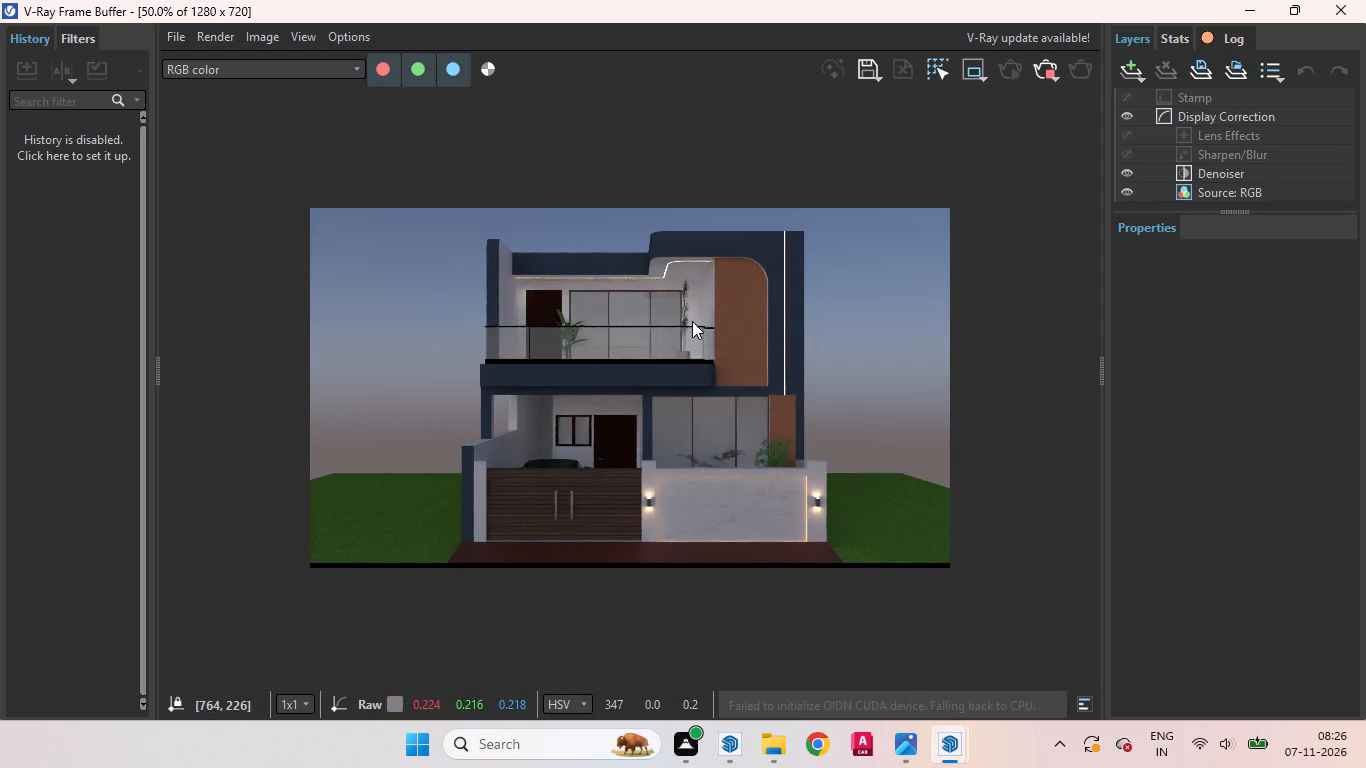
pyautogui.scroll(1, 662, 412)
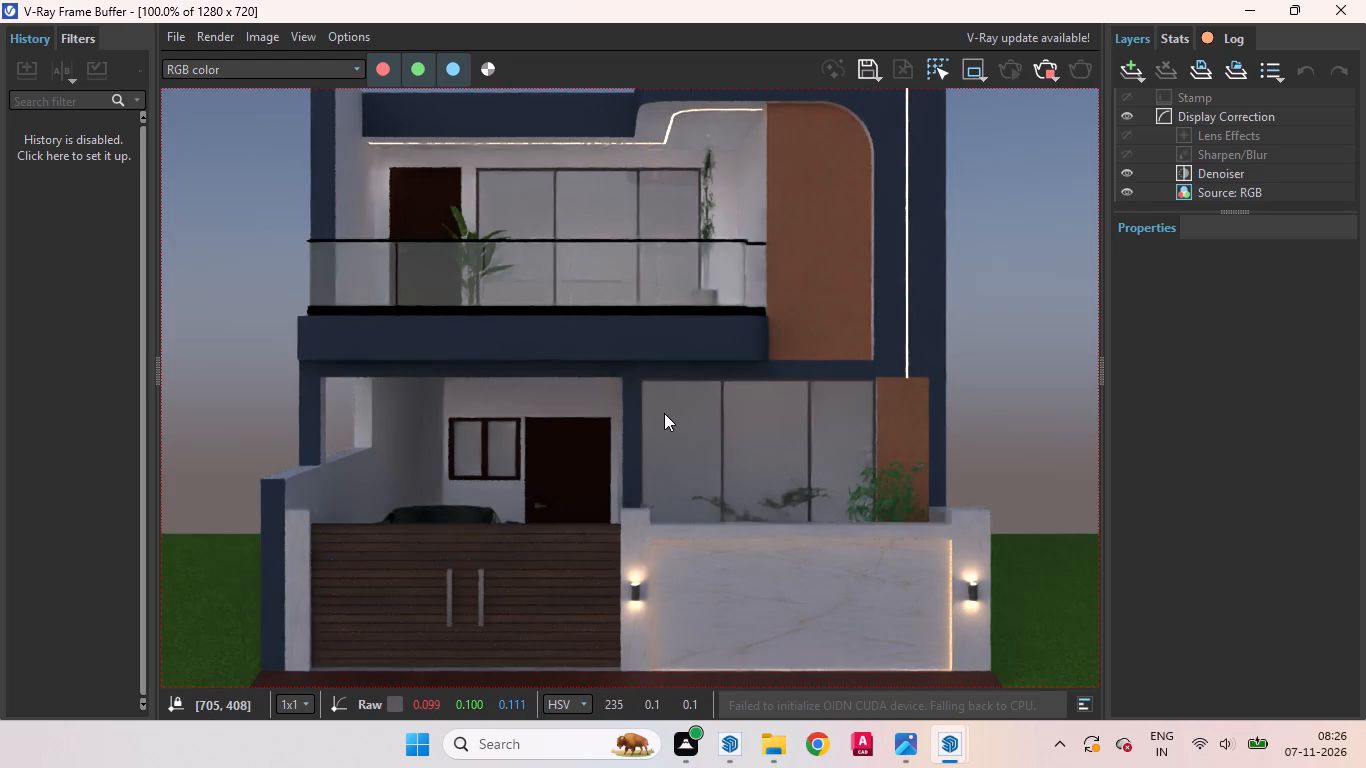
pyautogui.scroll(-1, 671, 417)
pyautogui.scroll(1, 671, 418)
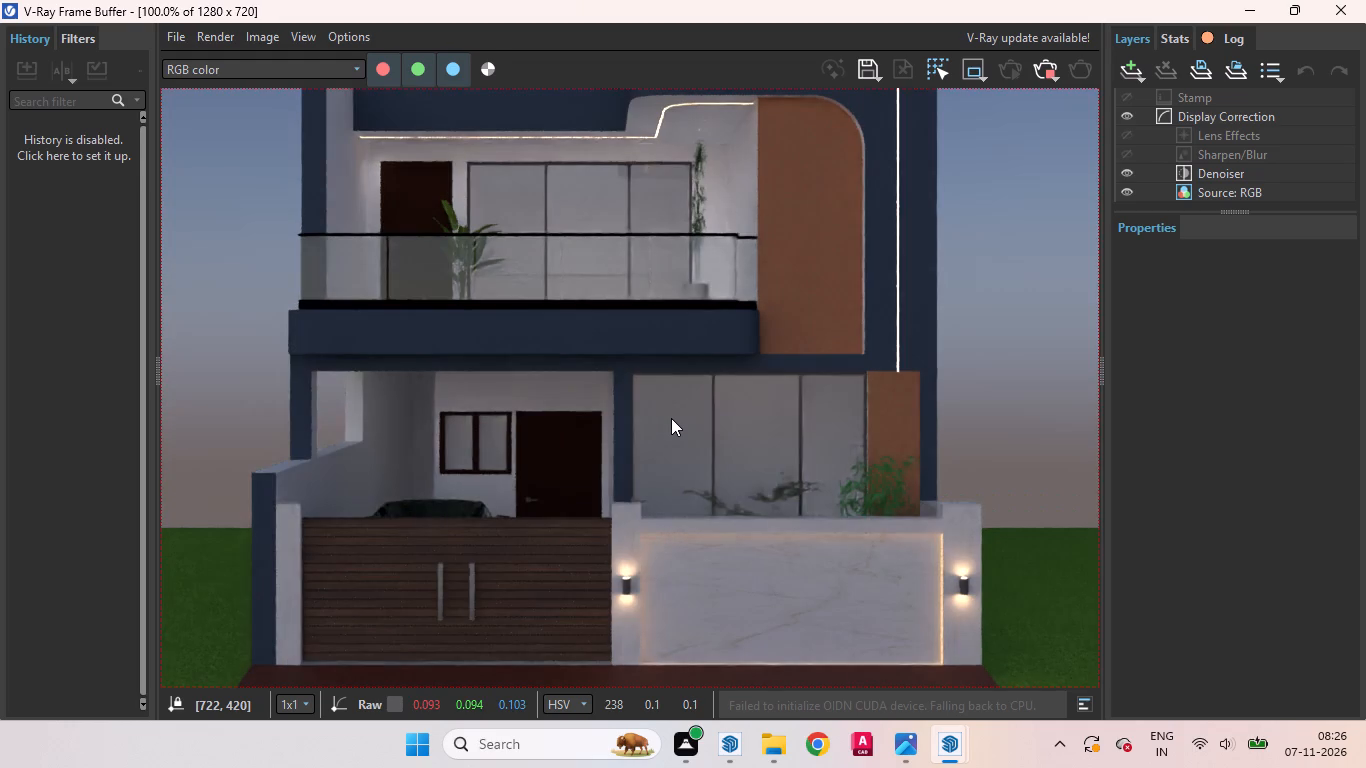
pyautogui.scroll(-1, 671, 418)
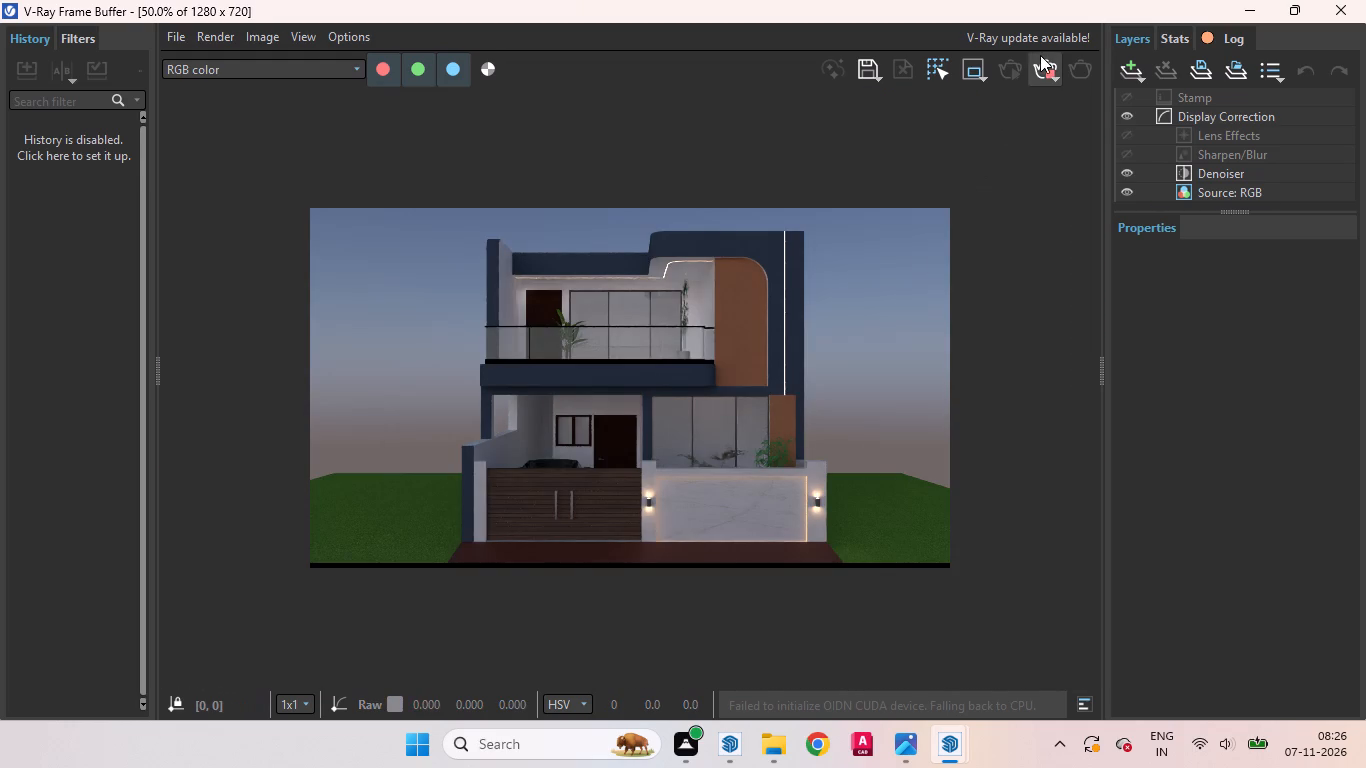
# Abort the interactive render, minimise the frame buffer and move the V-Ray Asset Editor below the balcony ceiling.
pyautogui.click(1042, 65)
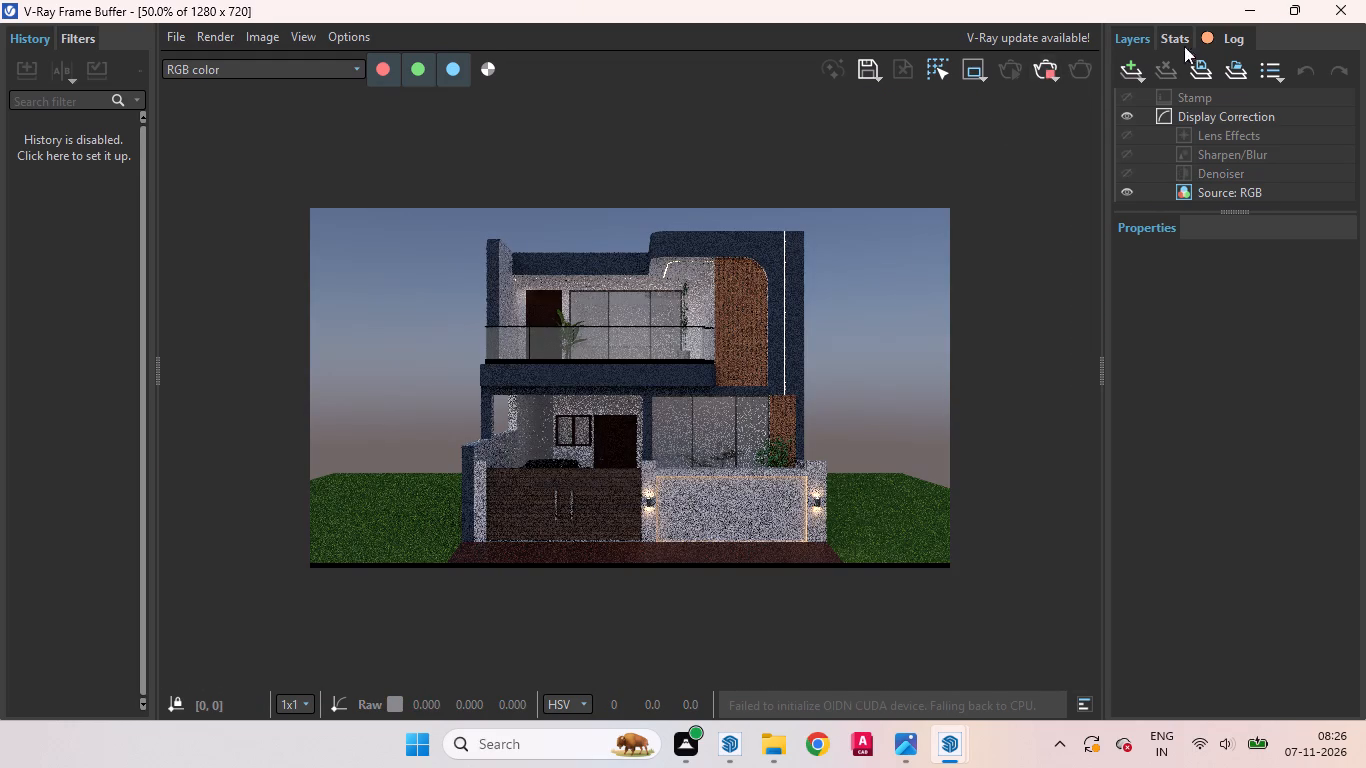
pyautogui.click(1249, 3)
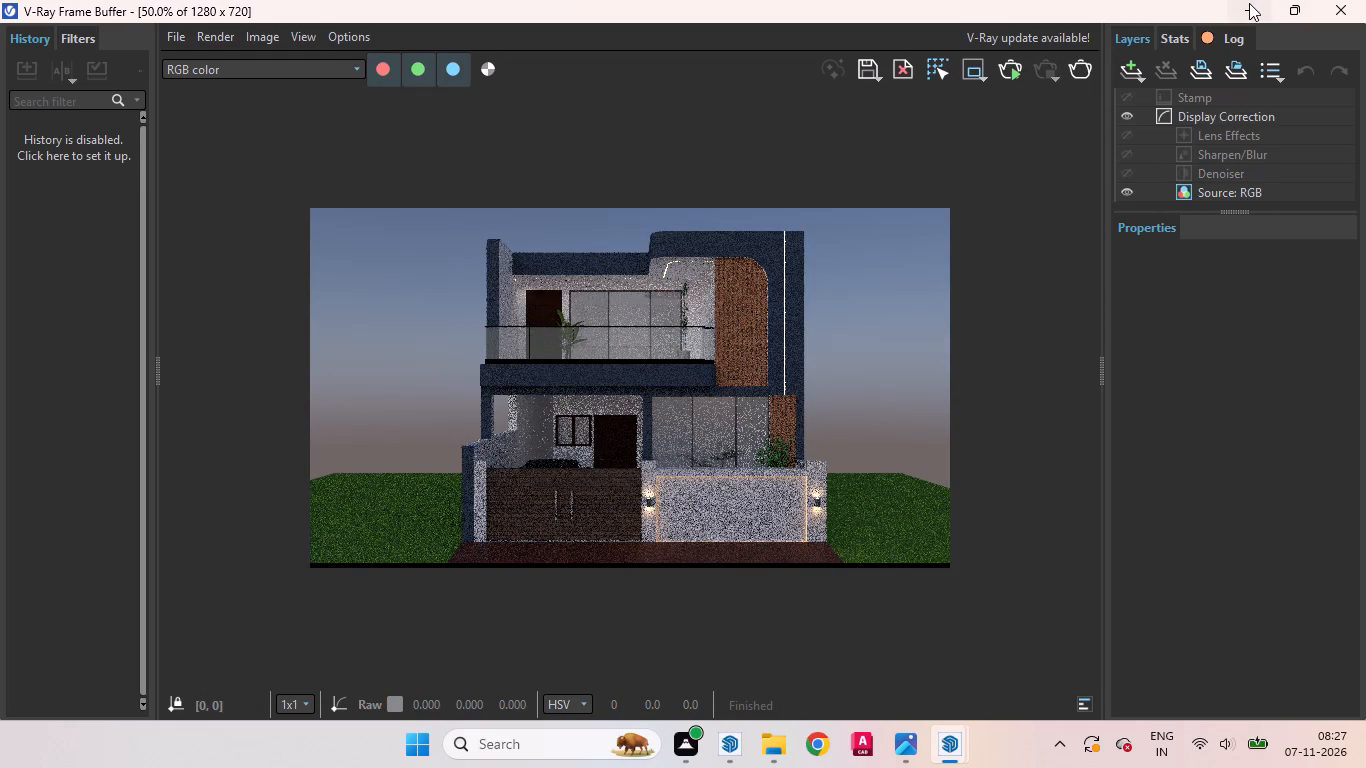
pyautogui.moveTo(657, 270); pyautogui.dragTo(655, 269)
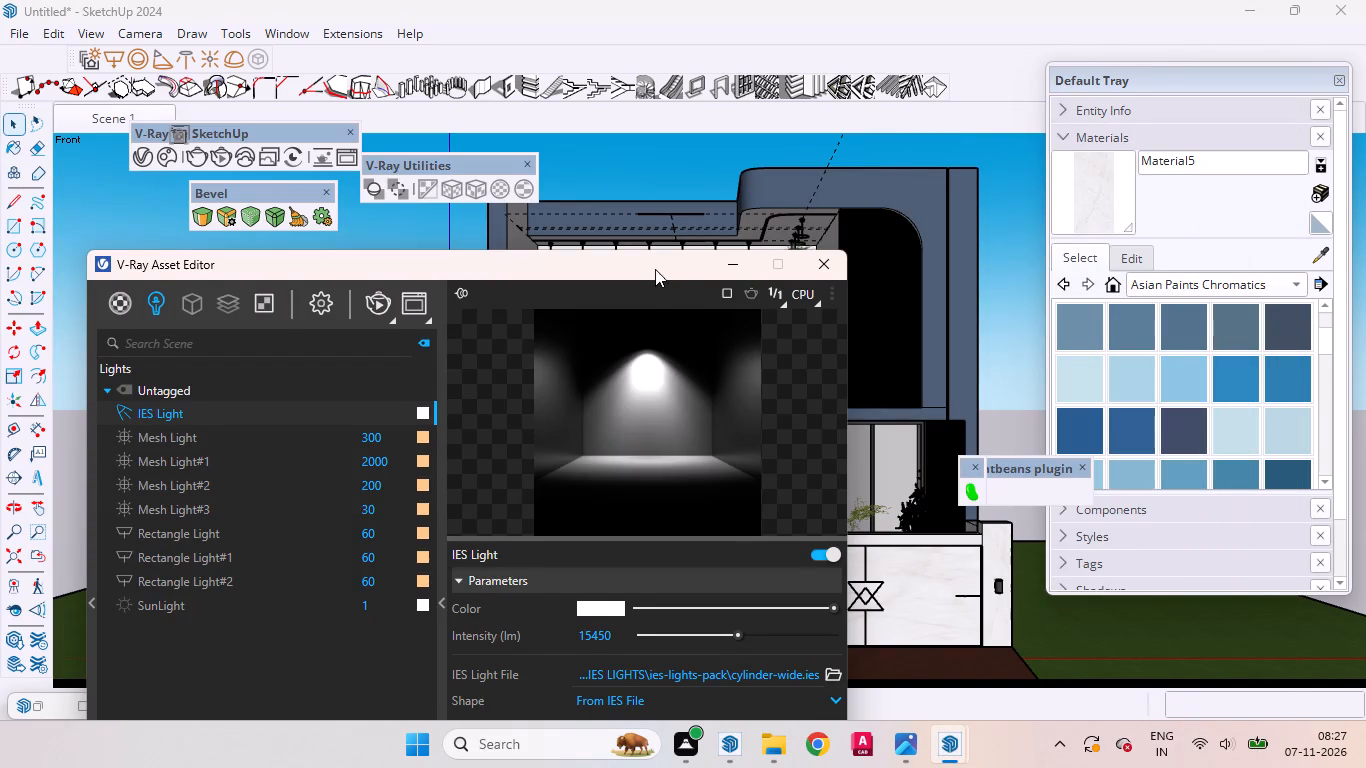
pyautogui.moveTo(655, 269); pyautogui.dragTo(687, 156)
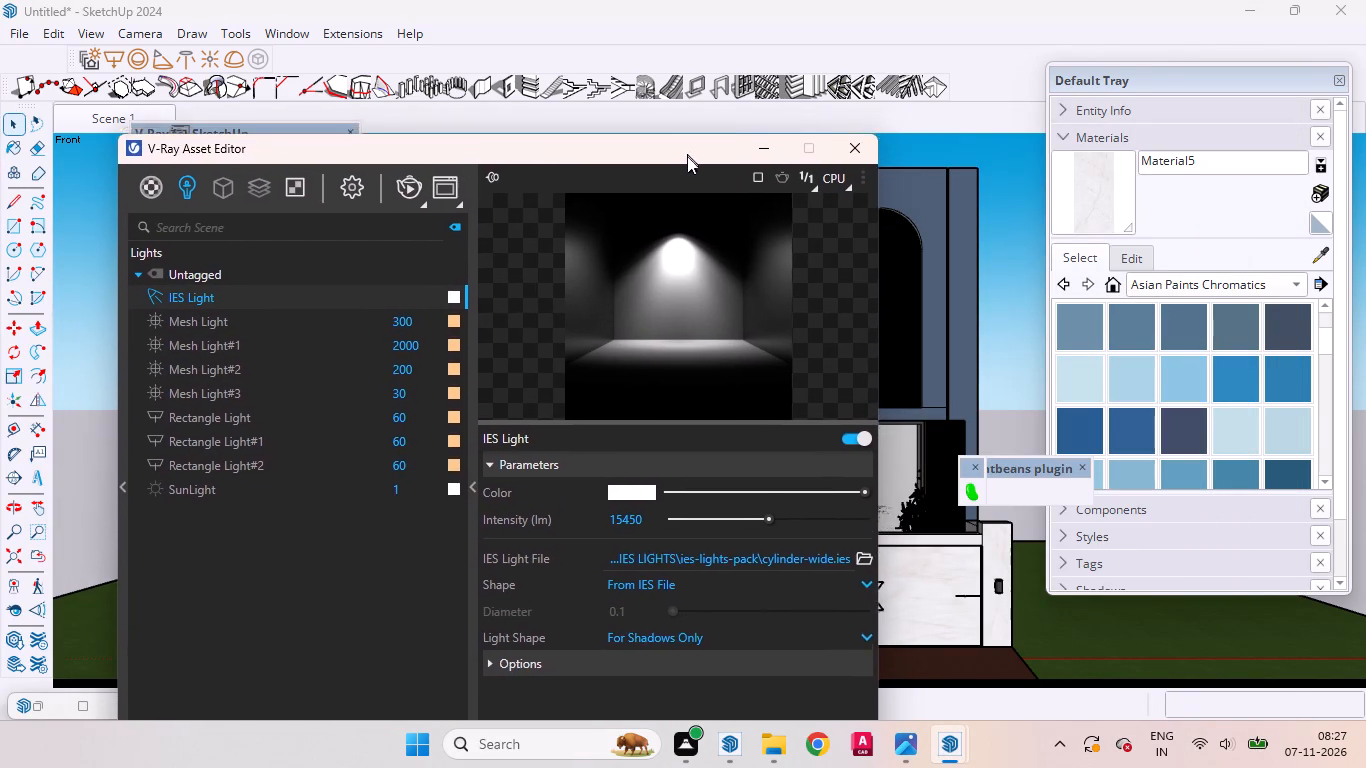
pyautogui.moveTo(687, 156); pyautogui.dragTo(640, 410)
# Erase the IES lights inside the two back-wall row downlights nearest the plant corner, keeping their fixtures.
pyautogui.scroll(4, 713, 250)
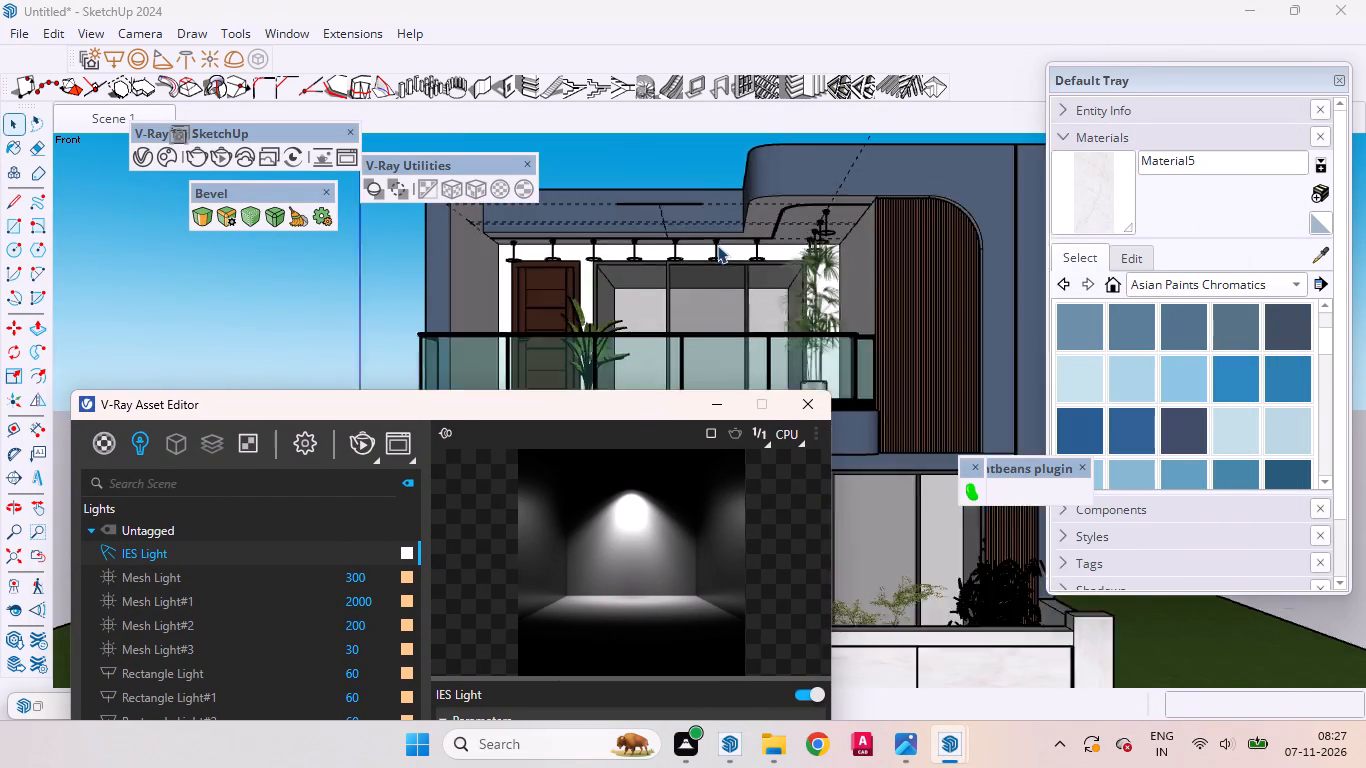
pyautogui.scroll(8, 717, 245)
pyautogui.click(815, 272)
pyautogui.doubleClick(815, 272)
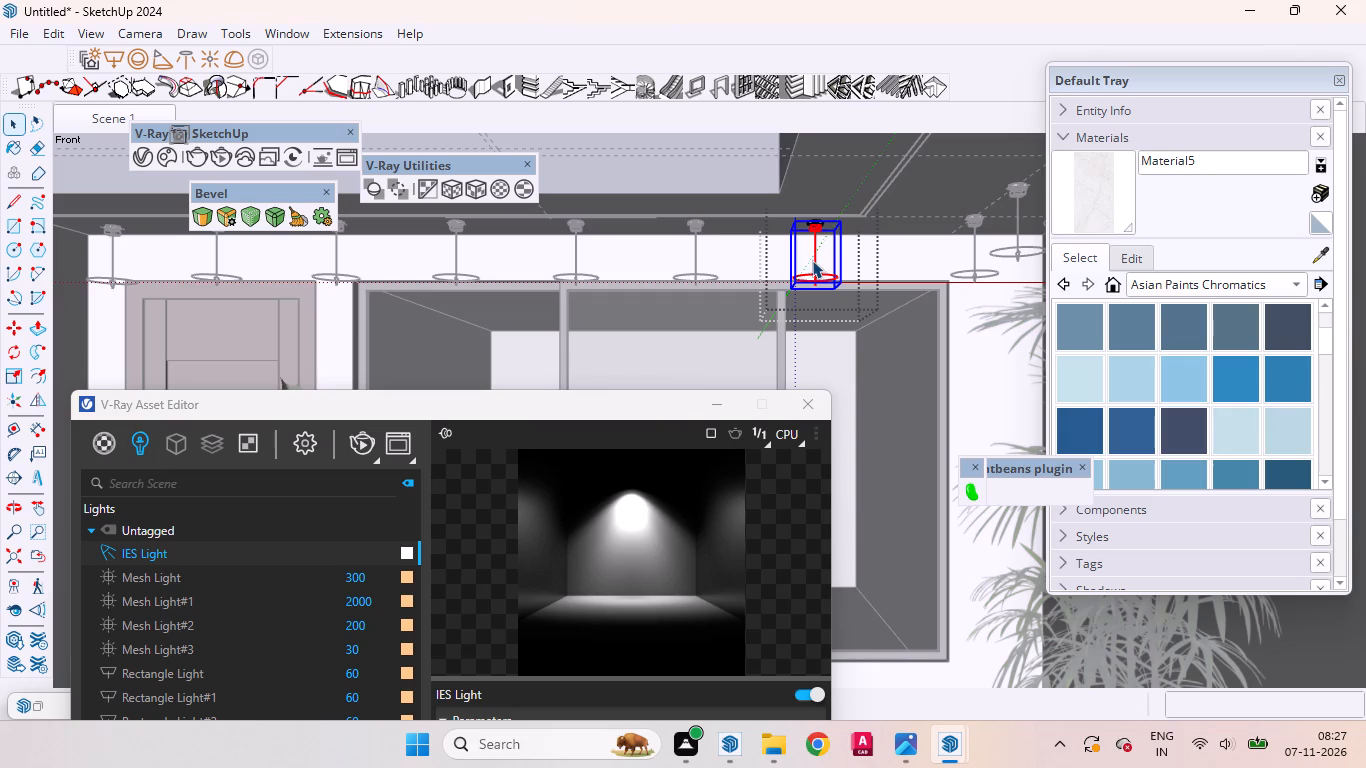
pyautogui.press('Delete')
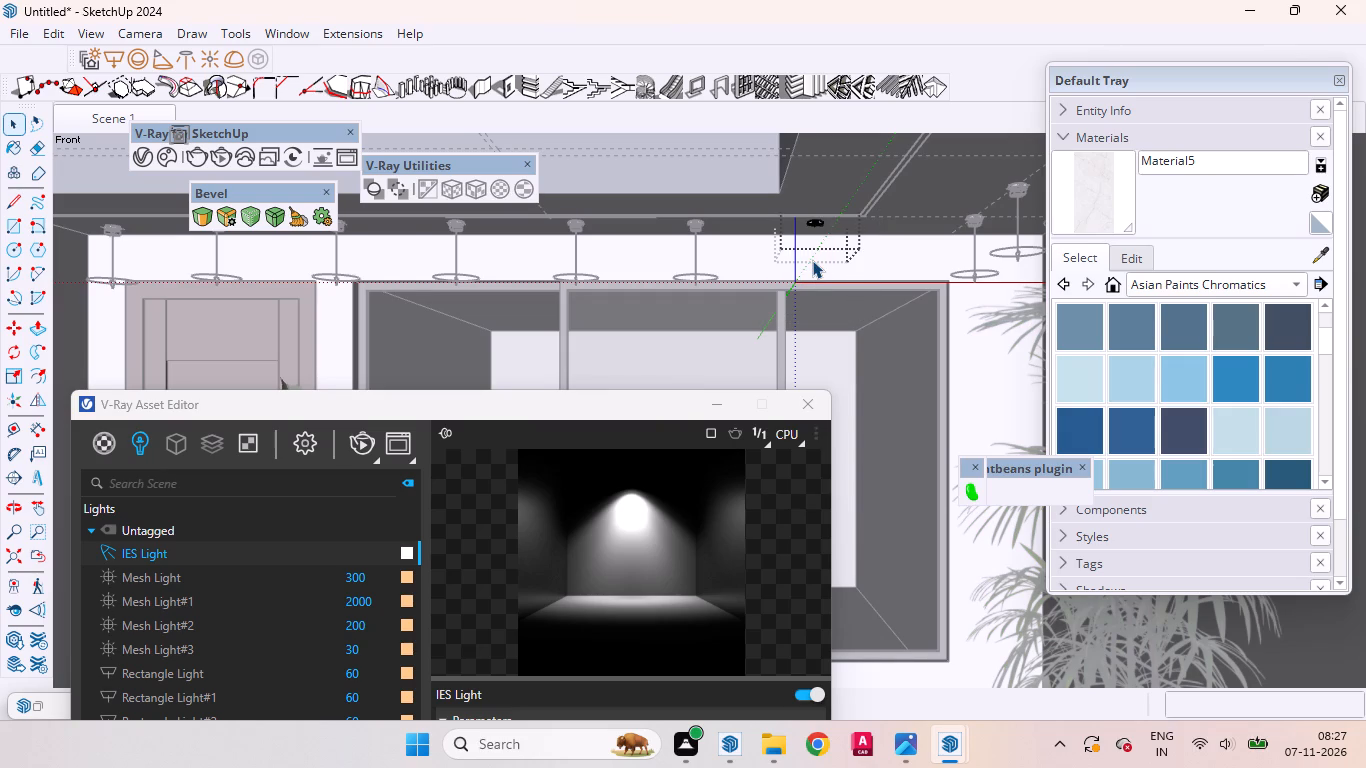
pyautogui.scroll(1, 812, 227)
pyautogui.scroll(-3, 812, 226)
pyautogui.scroll(7, 812, 226)
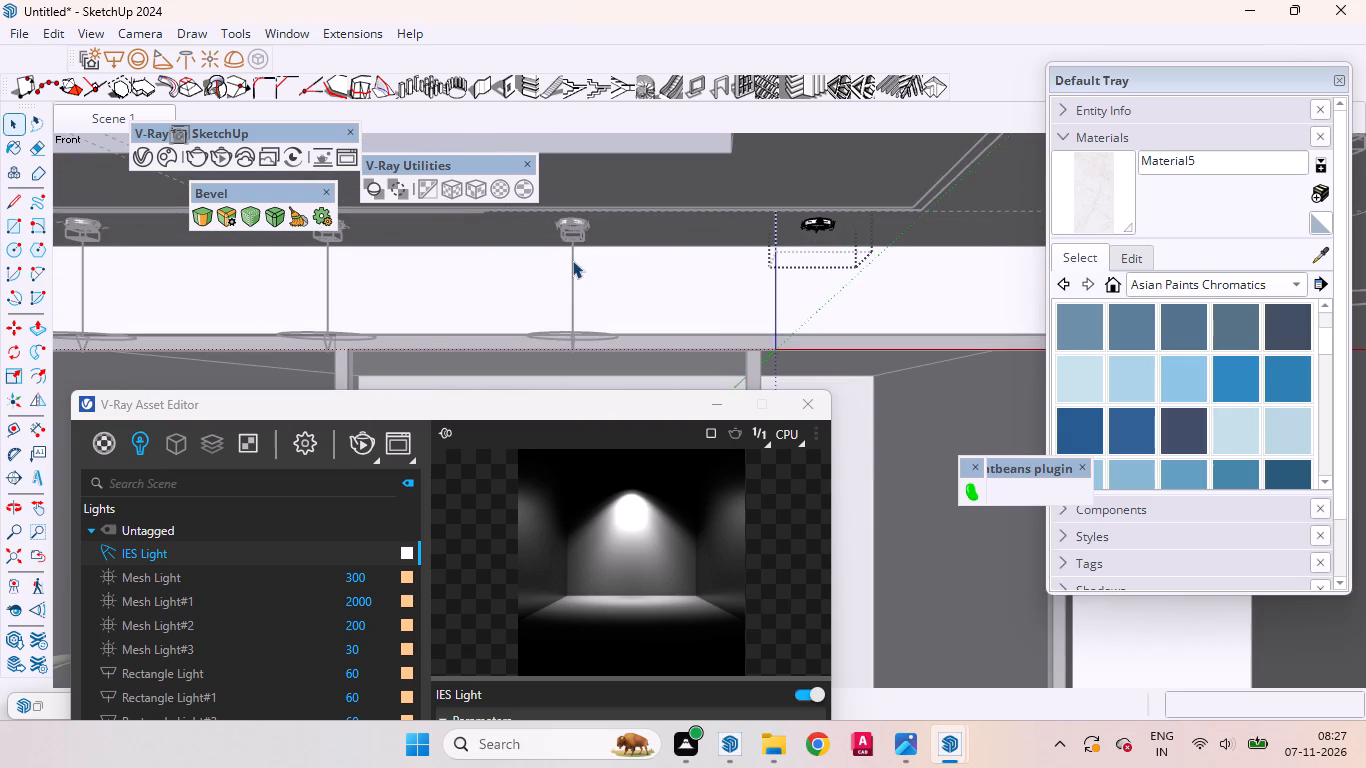
pyautogui.click(572, 258)
pyautogui.click(574, 237)
pyautogui.doubleClick(574, 237)
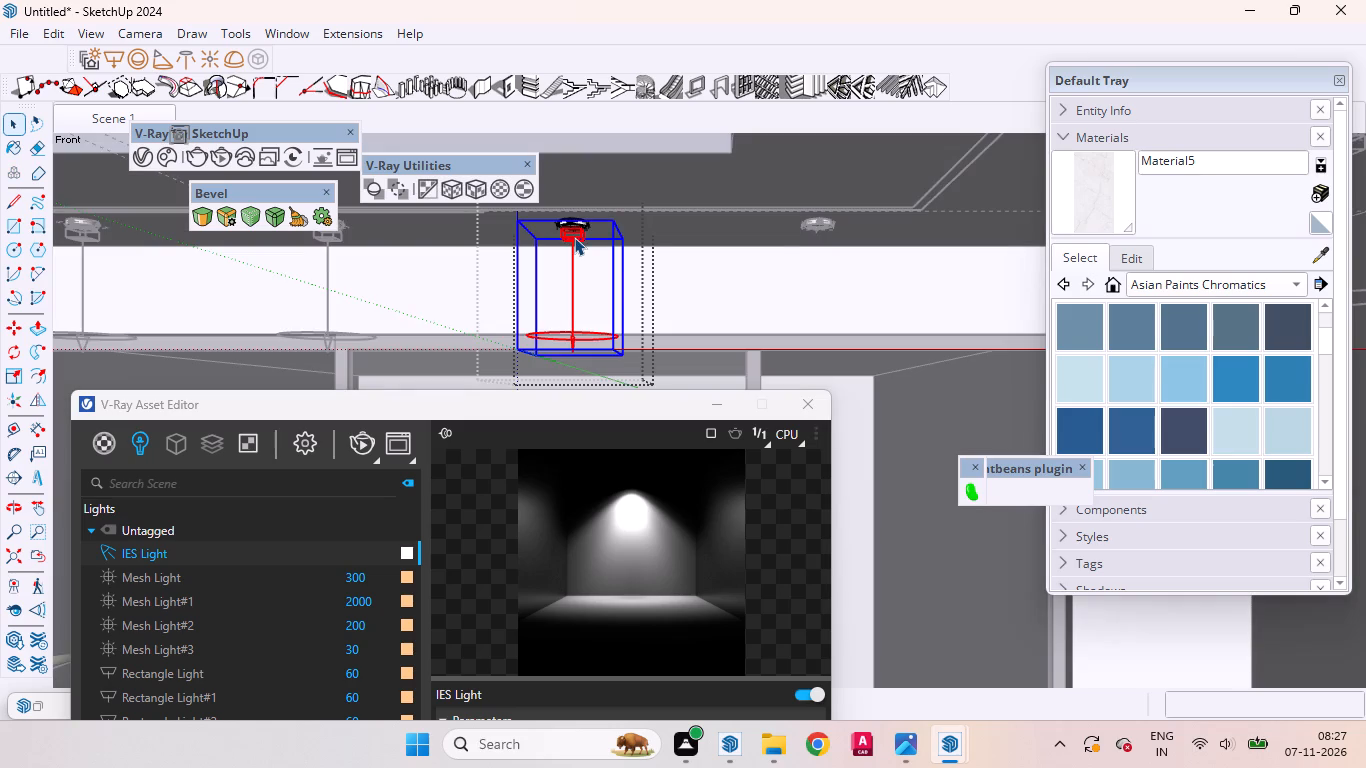
pyautogui.rightClick(574, 237)
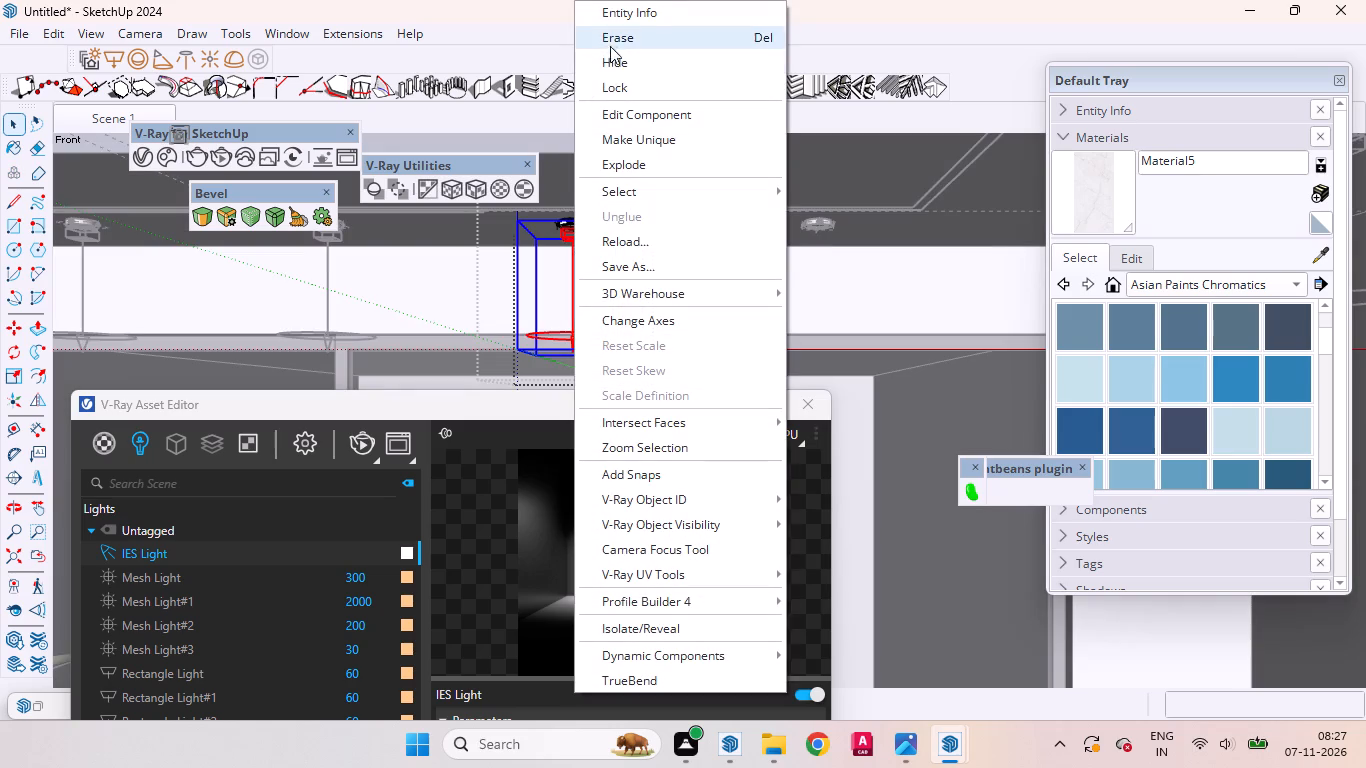
pyautogui.click(610, 40)
# Erase the IES light inside the front-most downlight of the side-wall row, keeping its fixture.
pyautogui.scroll(-16, 626, 274)
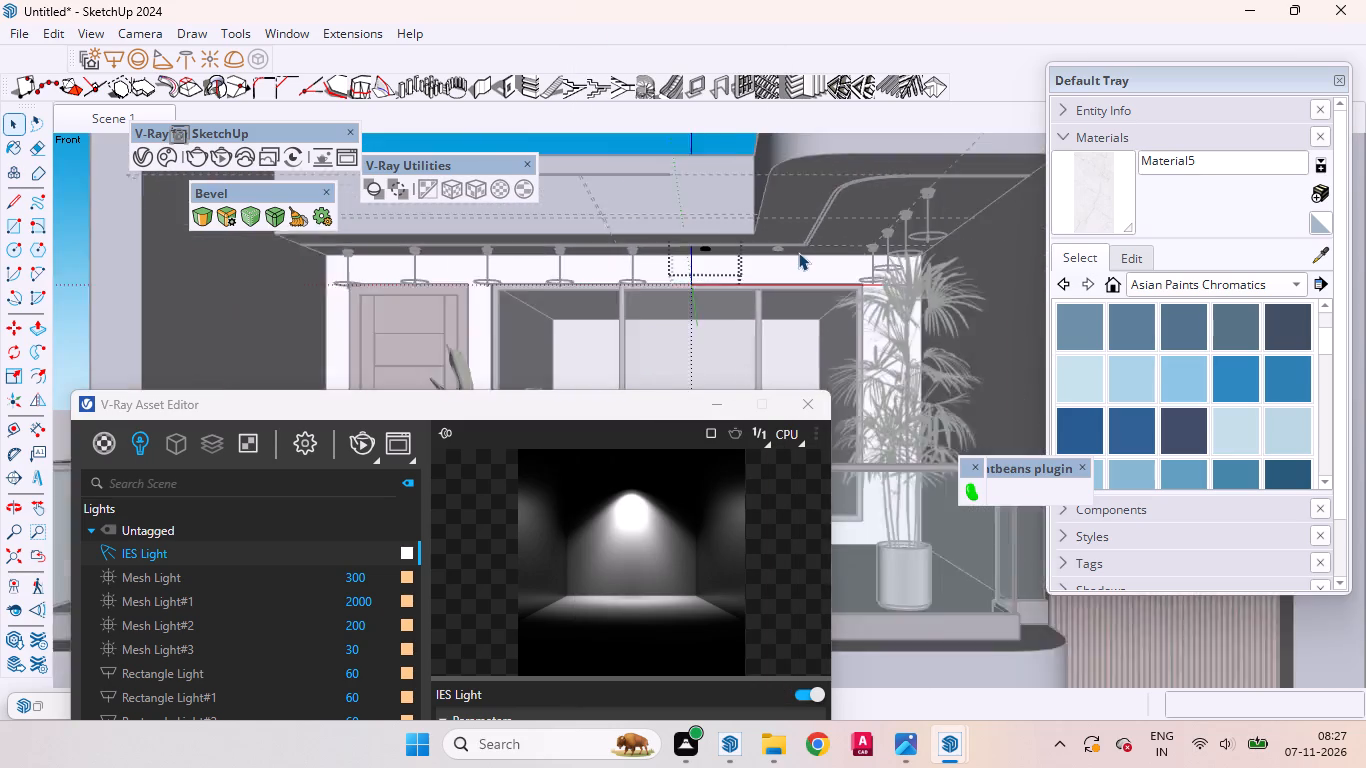
pyautogui.scroll(-4, 798, 252)
pyautogui.scroll(2, 847, 248)
pyautogui.scroll(-1, 847, 248)
pyautogui.scroll(6, 848, 247)
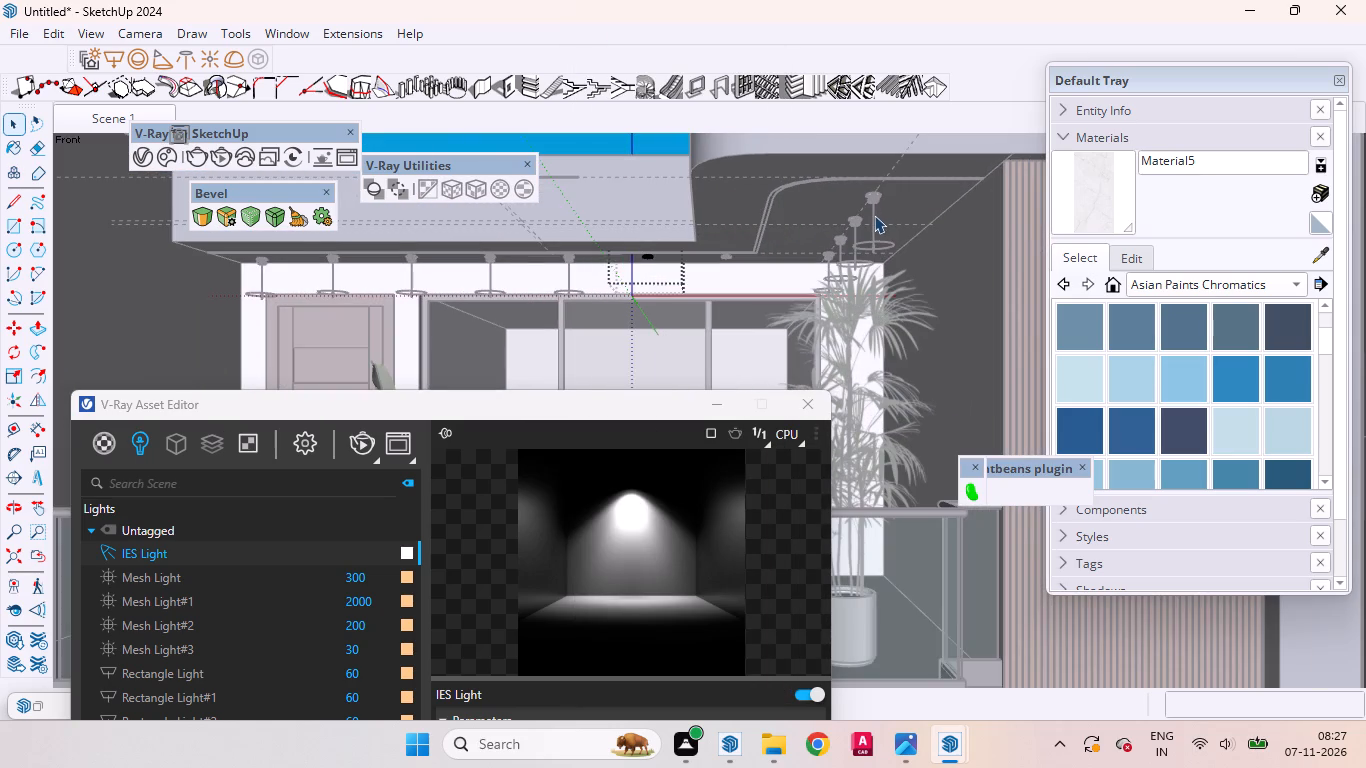
pyautogui.doubleClick(874, 215)
pyautogui.click(872, 219)
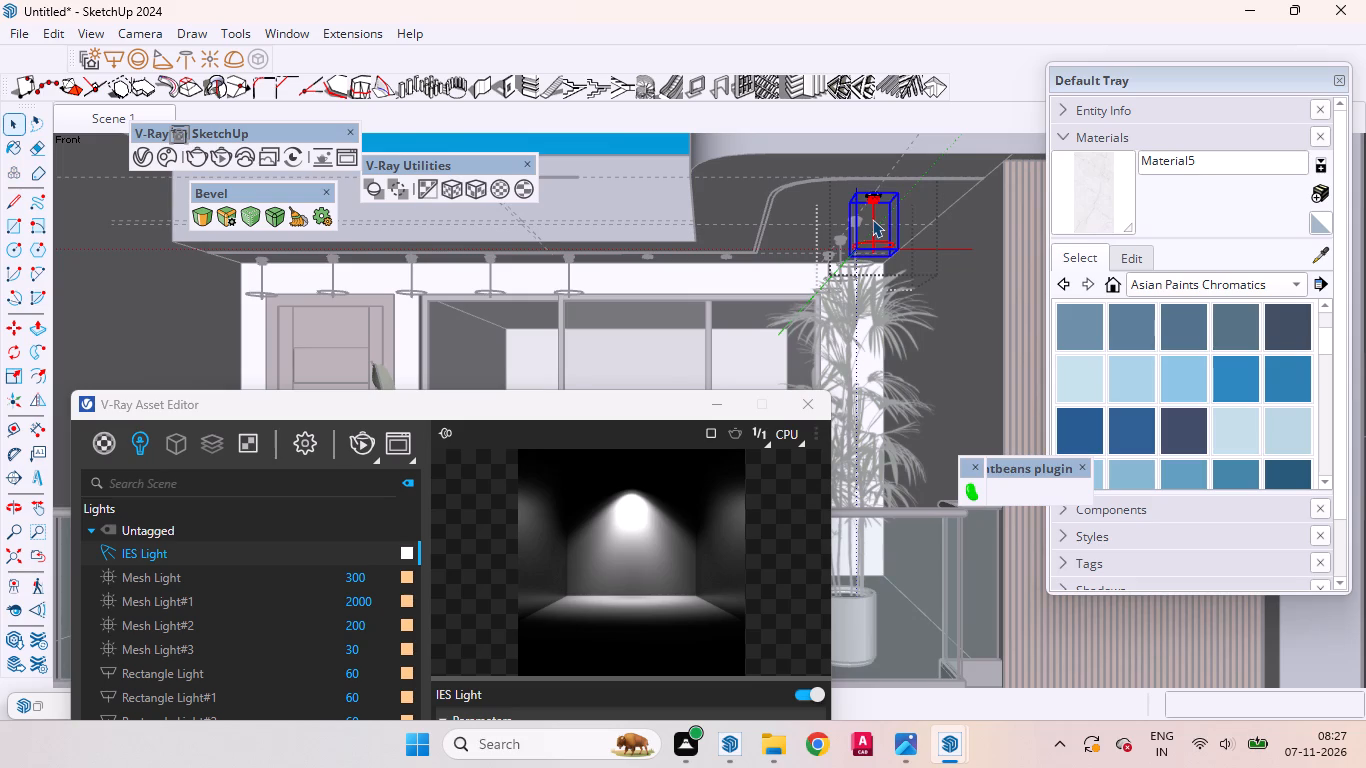
pyautogui.rightClick(872, 219)
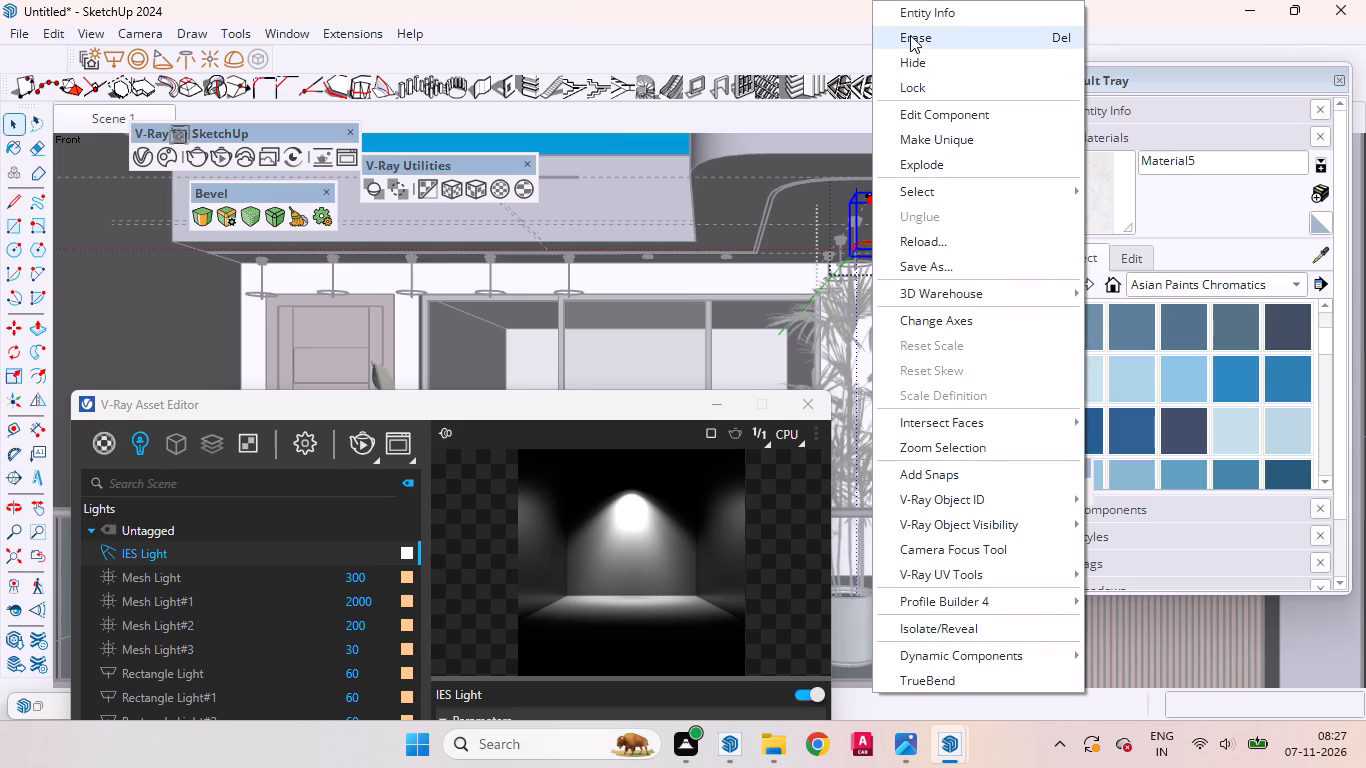
pyautogui.click(910, 35)
# Erase the IES lights inside the next two downlights of the side-wall row, going towards the back wall.
pyautogui.scroll(4, 860, 204)
pyautogui.scroll(-1, 860, 206)
pyautogui.scroll(3, 853, 223)
pyautogui.click(852, 285)
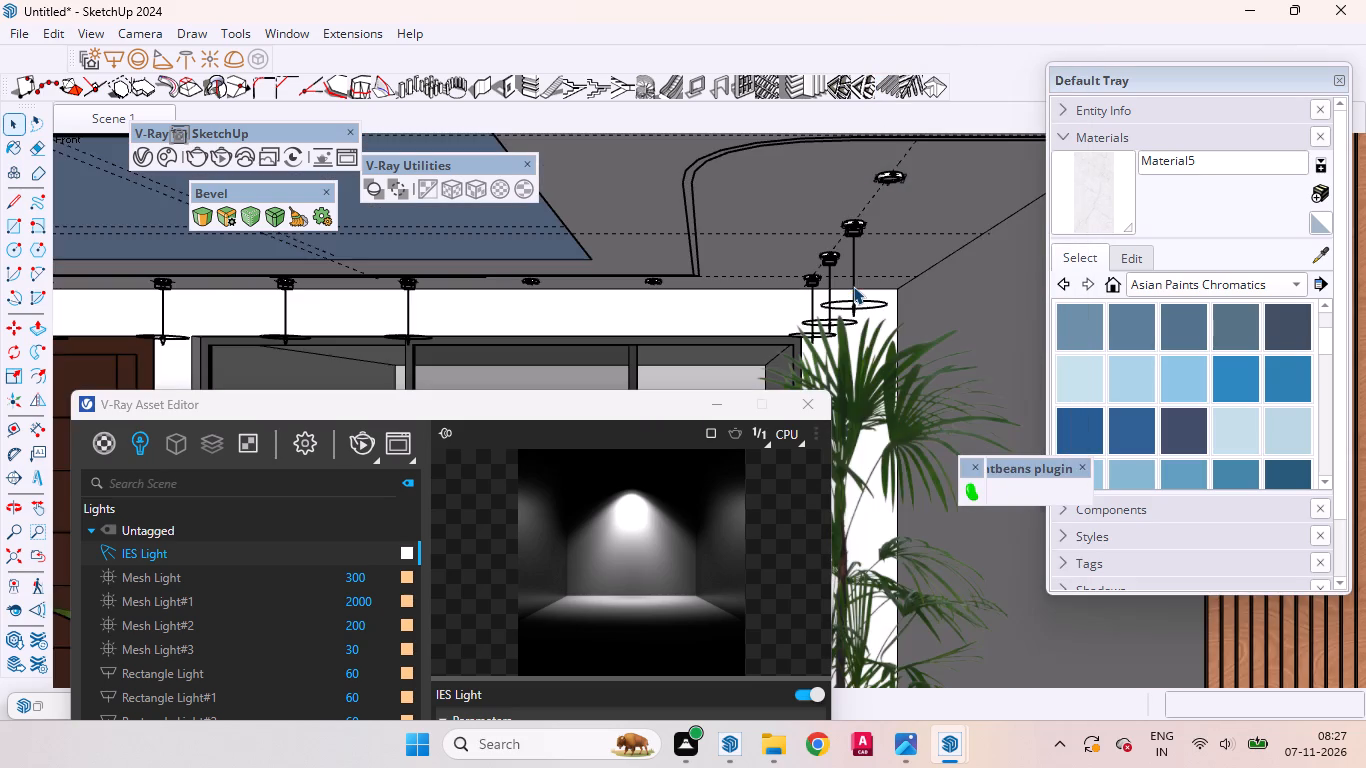
pyautogui.doubleClick(853, 286)
pyautogui.click(853, 286)
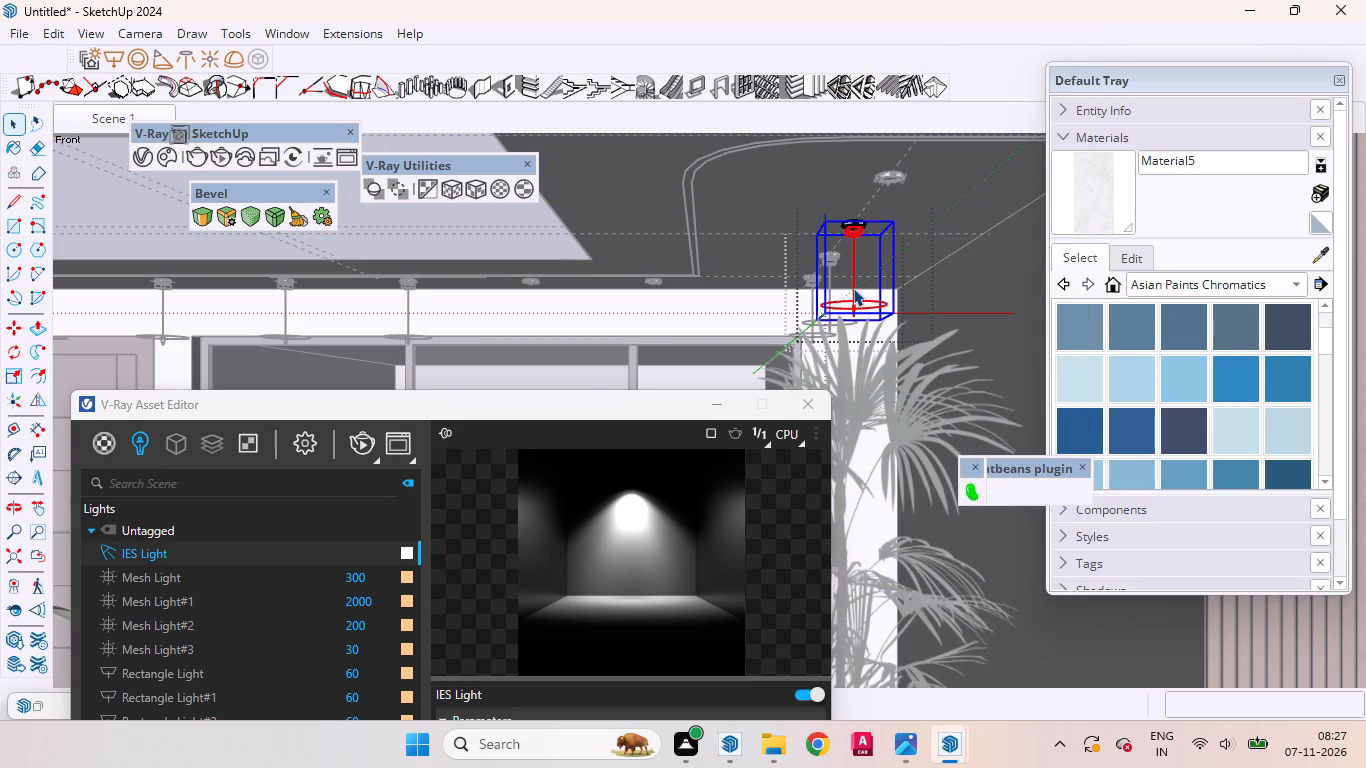
pyautogui.rightClick(853, 289)
pyautogui.click(900, 44)
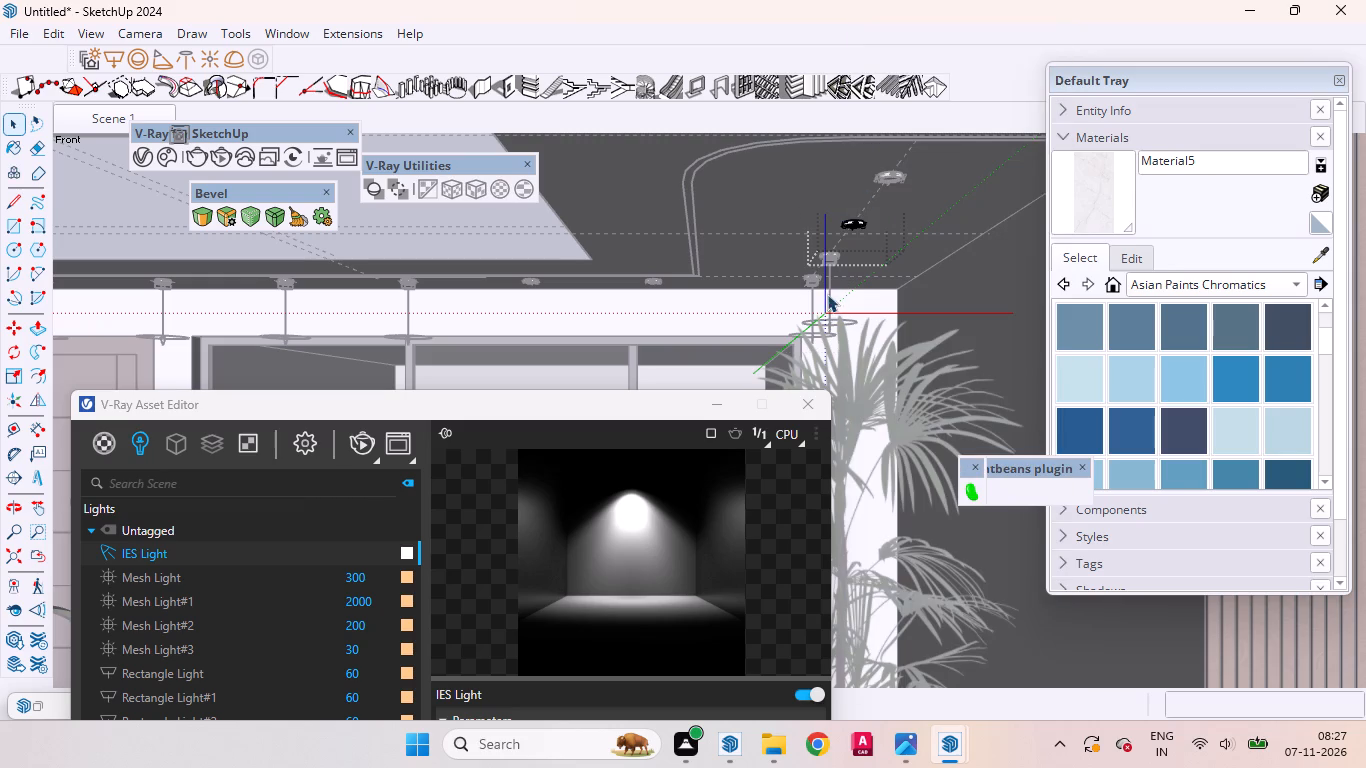
pyautogui.click(829, 304)
pyautogui.doubleClick(829, 304)
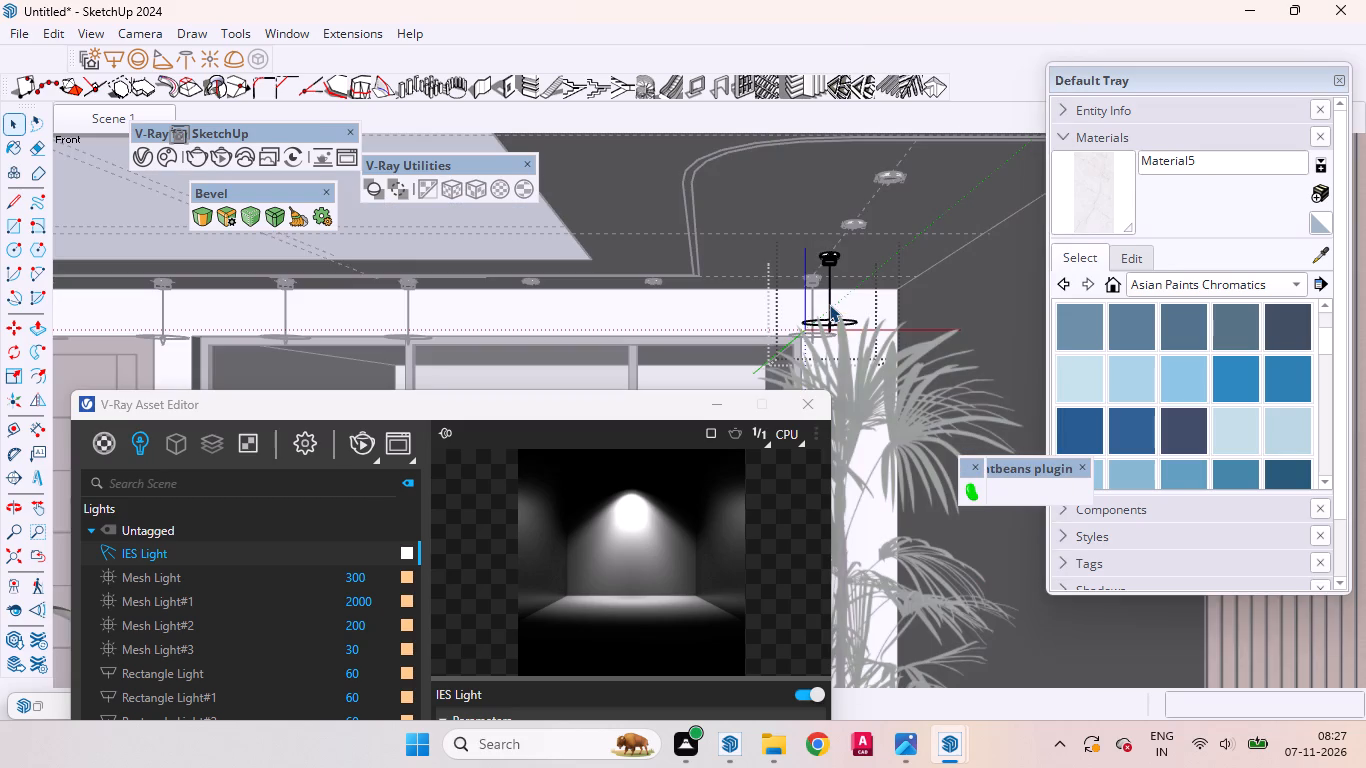
pyautogui.click(829, 304)
pyautogui.rightClick(829, 304)
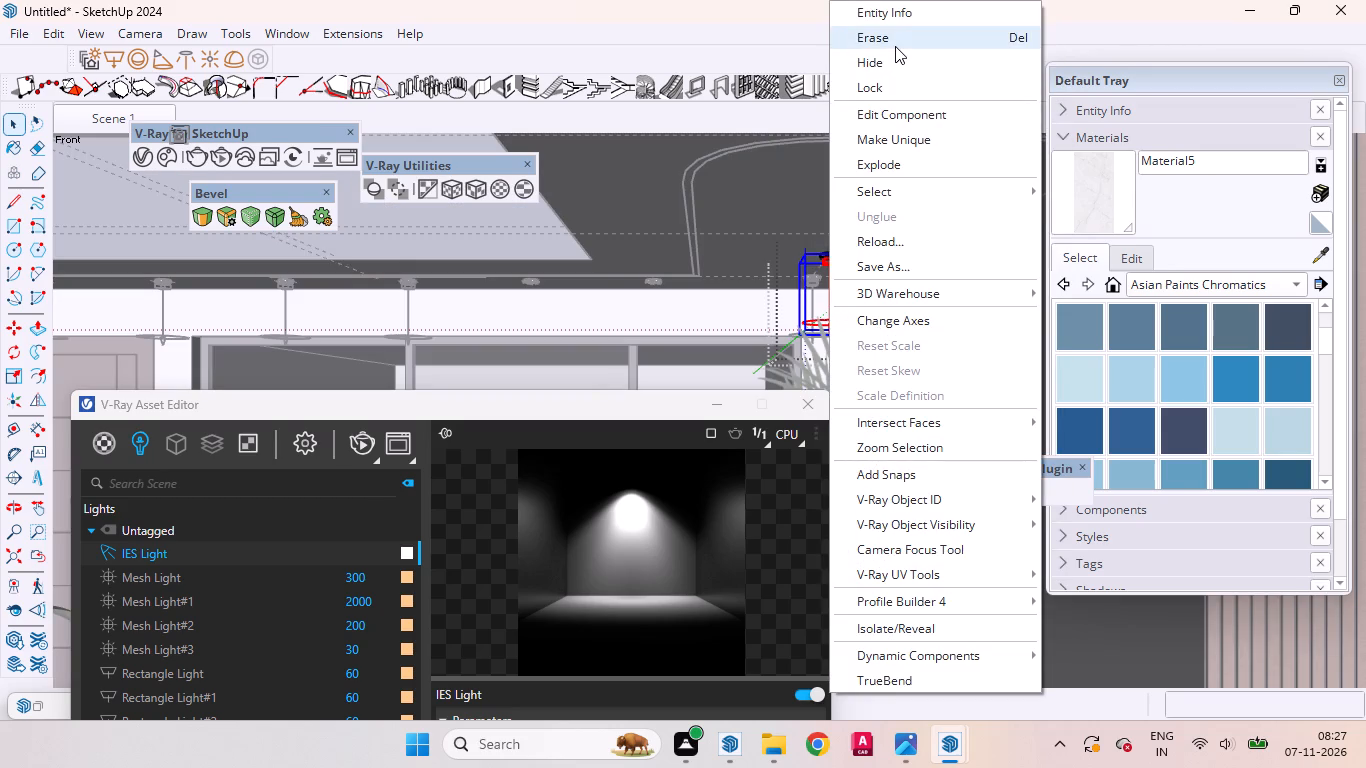
pyautogui.click(895, 46)
# Erase the IES light inside the last side-wall row downlight, nearest the back wall, keeping its fixture.
pyautogui.click(813, 309)
pyautogui.doubleClick(813, 309)
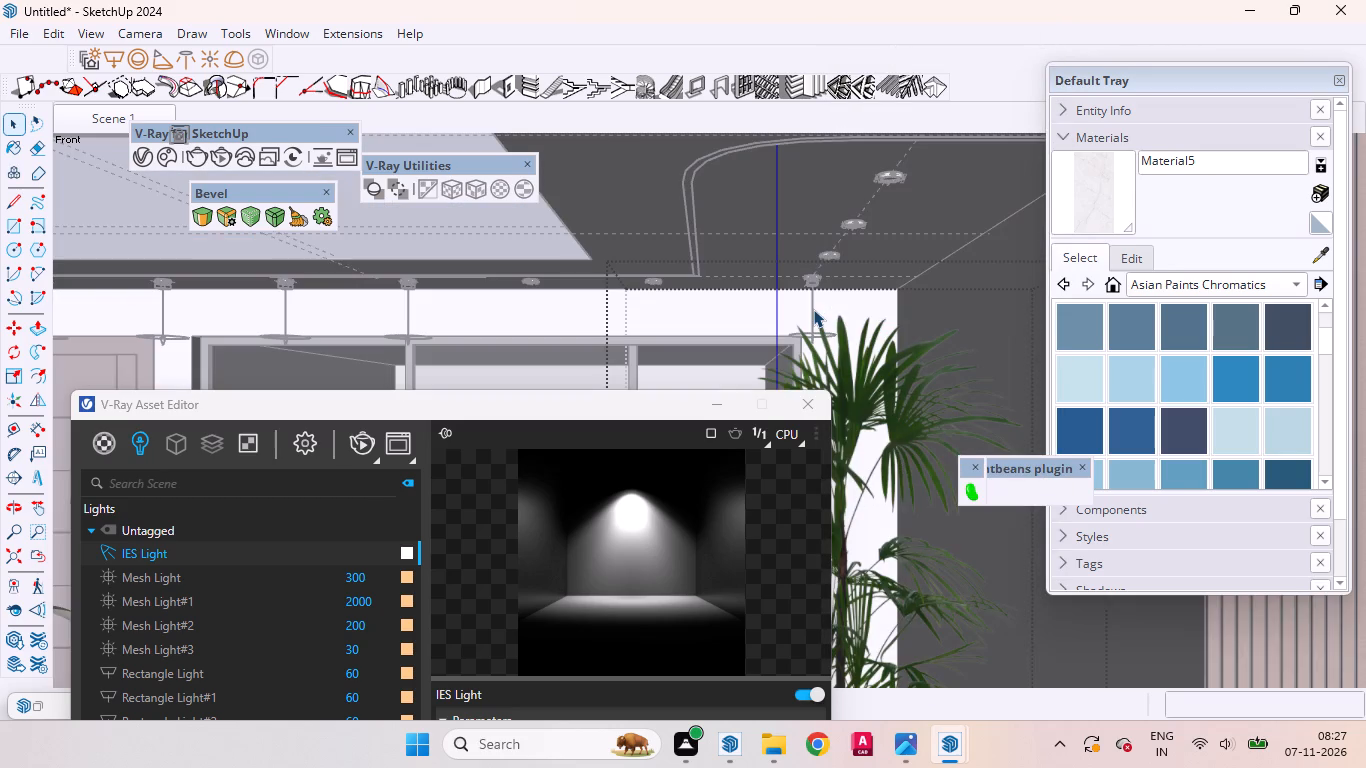
pyautogui.click(813, 309)
pyautogui.click(811, 307)
pyautogui.doubleClick(811, 301)
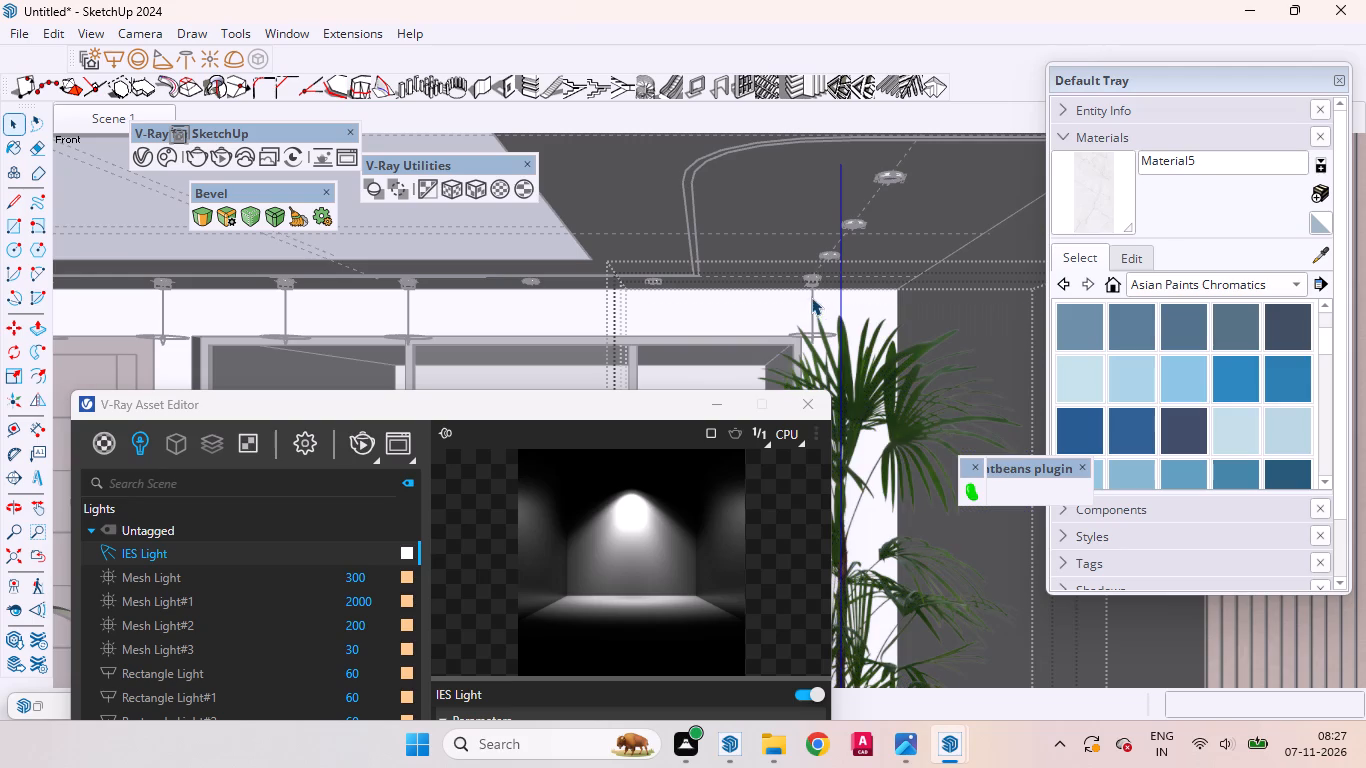
pyautogui.tripleClick(811, 284)
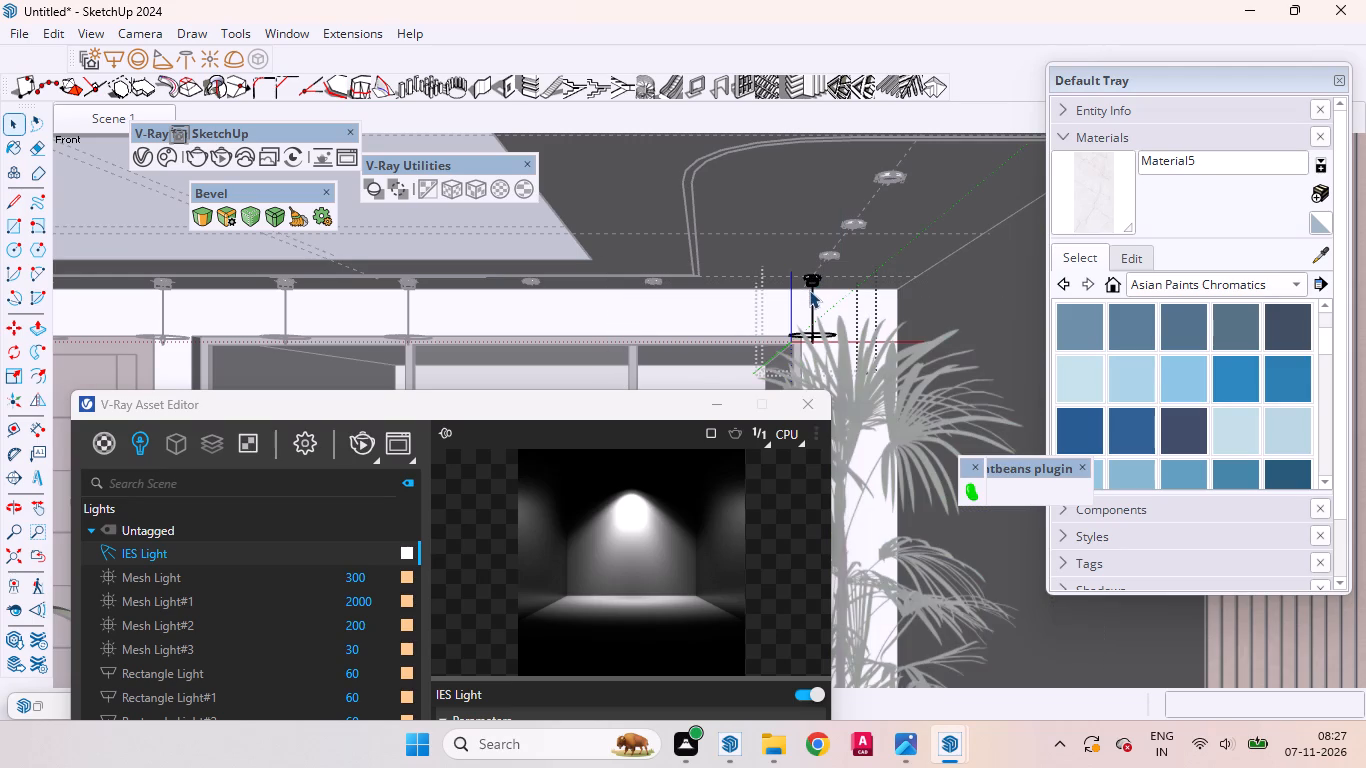
pyautogui.click(813, 289)
pyautogui.rightClick(813, 289)
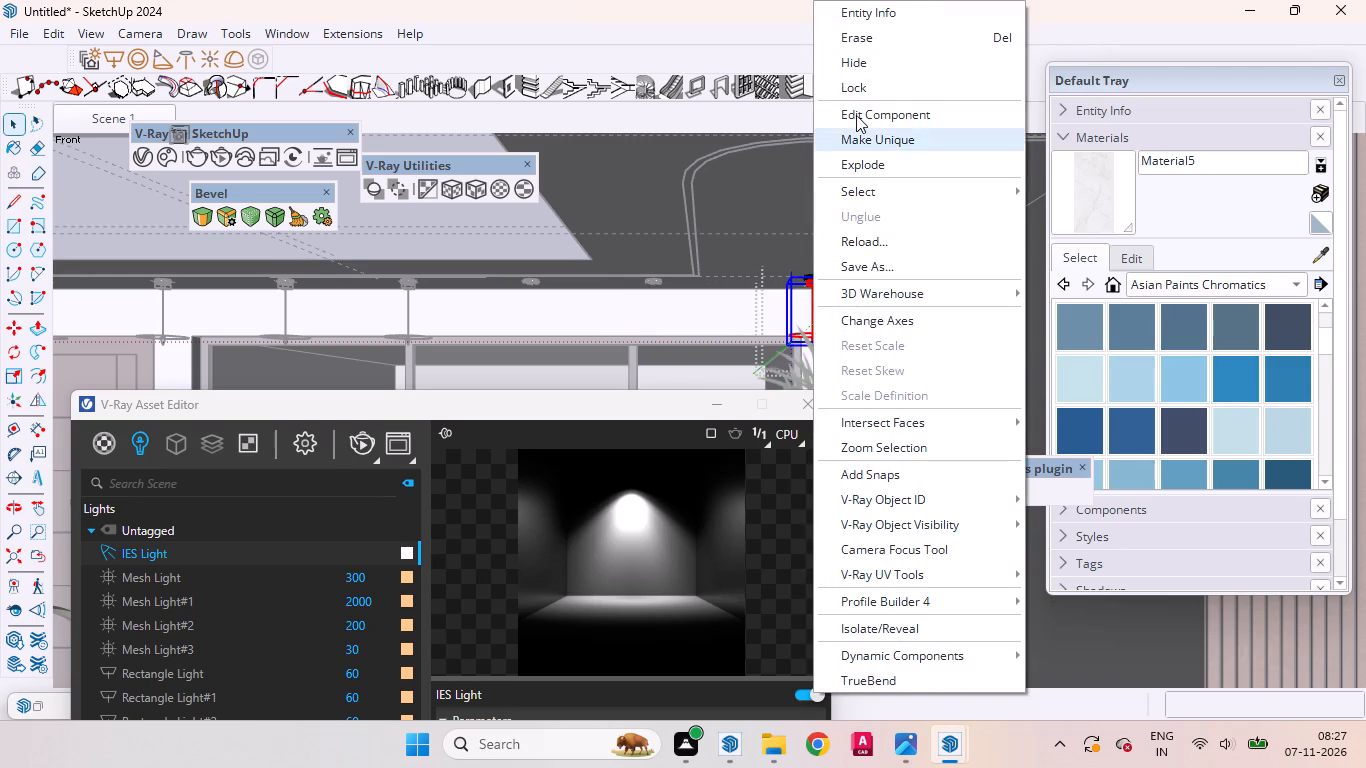
pyautogui.click(852, 42)
pyautogui.scroll(3, 799, 225)
pyautogui.scroll(-3, 810, 227)
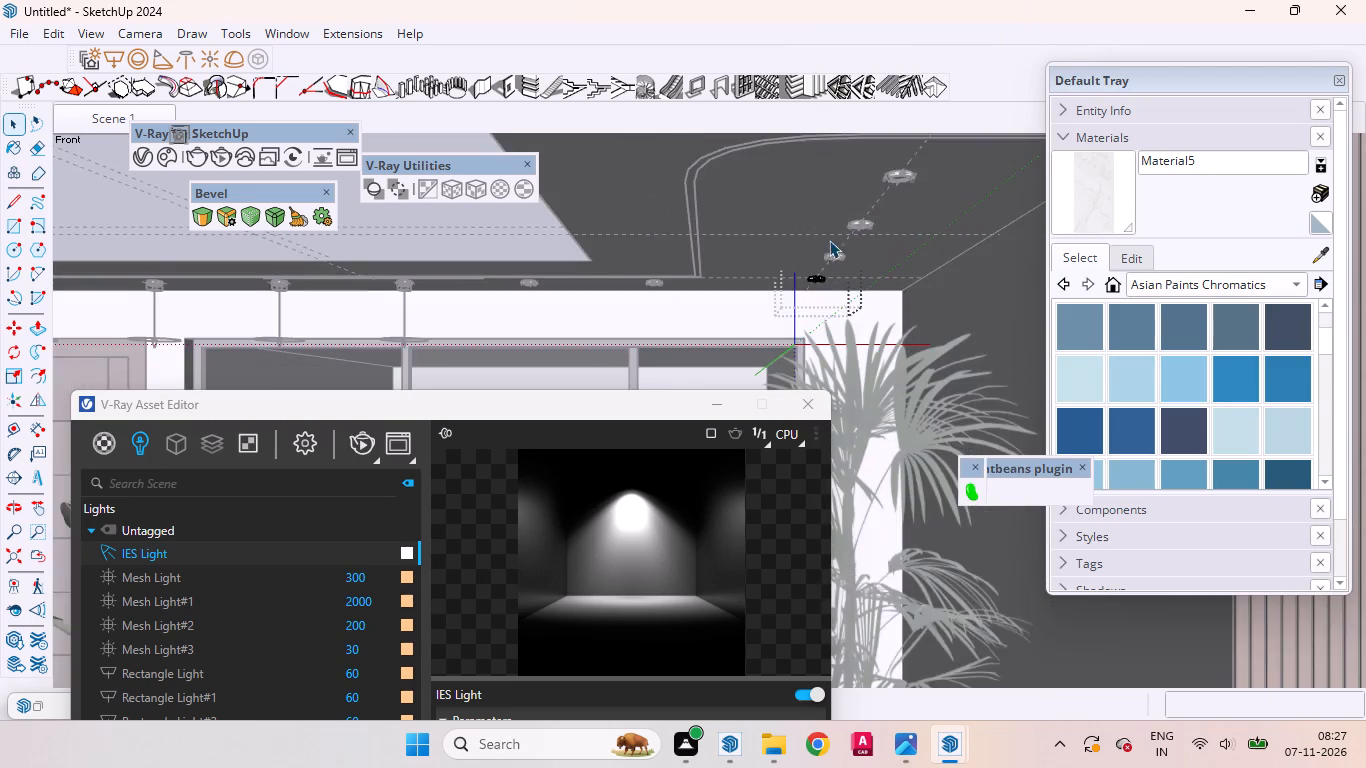
# Erase the IES lights inside the next two back-wall row downlights above the glazed opening, going towards the door, keeping their fixtures.
pyautogui.scroll(1, 799, 268)
pyautogui.moveTo(799, 268); pyautogui.dragTo(859, 272, button='middle')
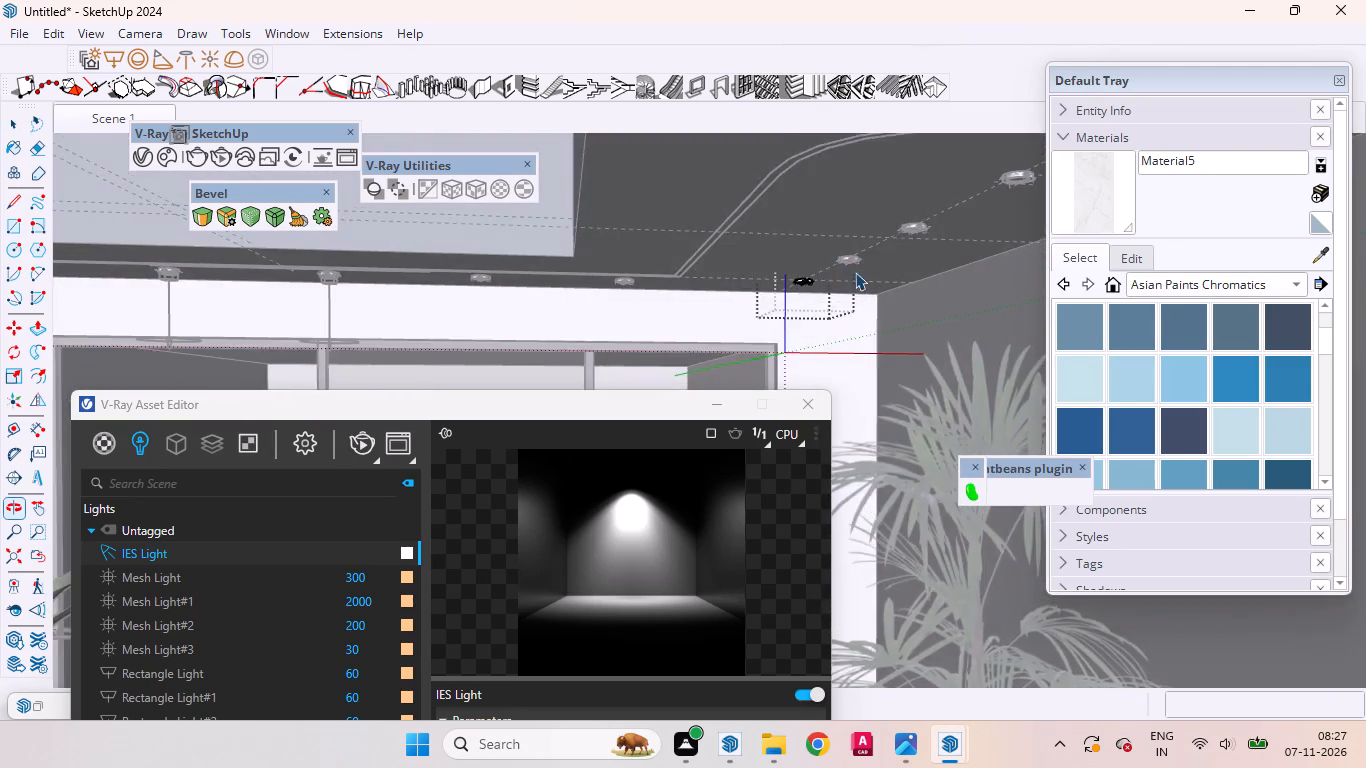
pyautogui.scroll(-12, 846, 253)
pyautogui.scroll(8, 640, 251)
pyautogui.scroll(-2, 662, 245)
pyautogui.scroll(3, 668, 253)
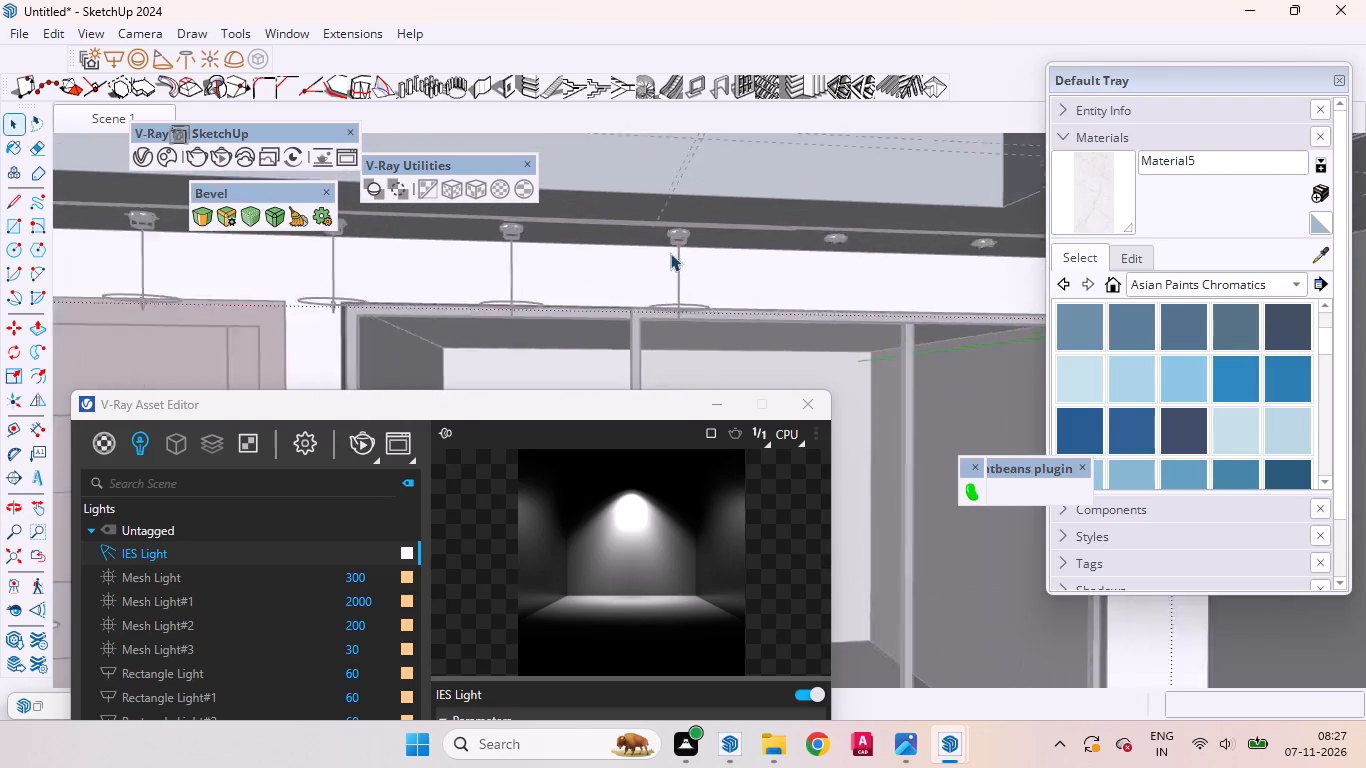
pyautogui.scroll(1, 670, 253)
pyautogui.click(683, 239)
pyautogui.doubleClick(683, 239)
pyautogui.rightClick(679, 244)
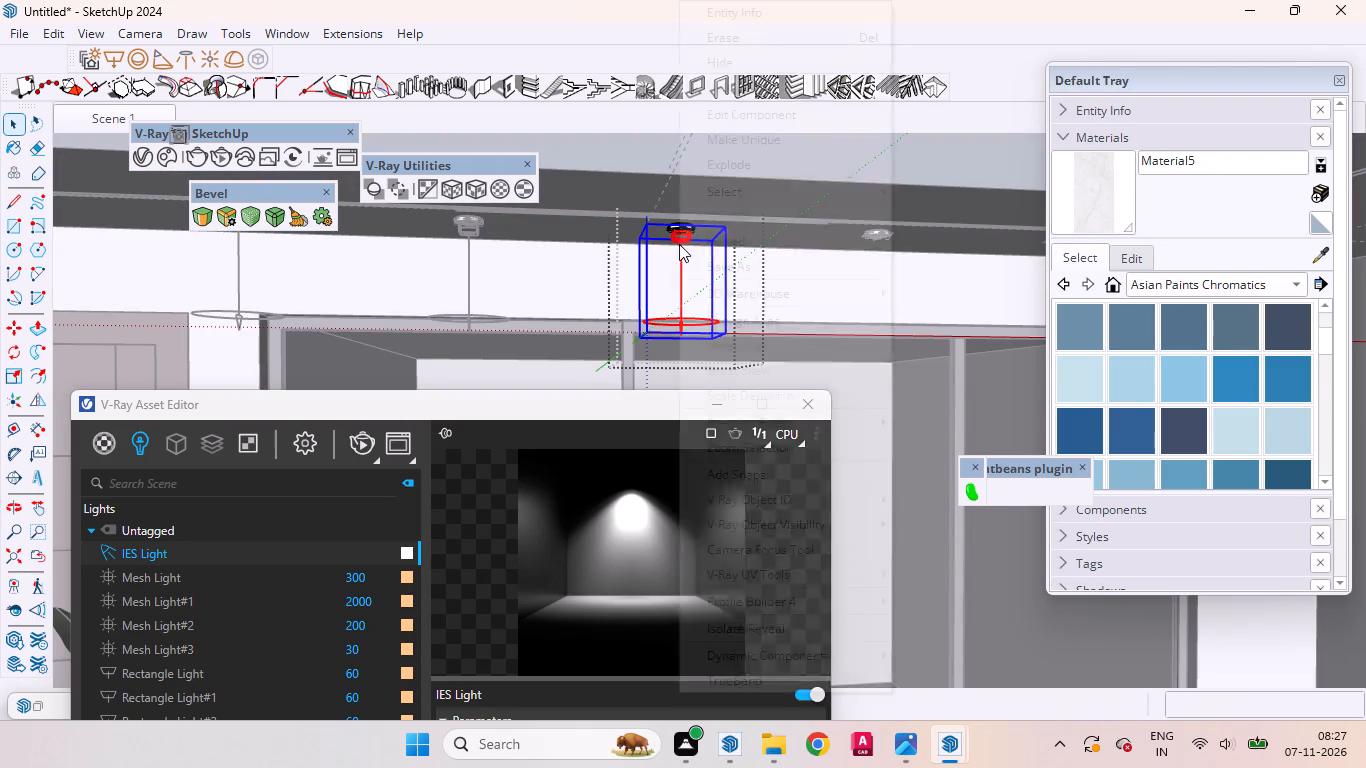
pyautogui.click(715, 37)
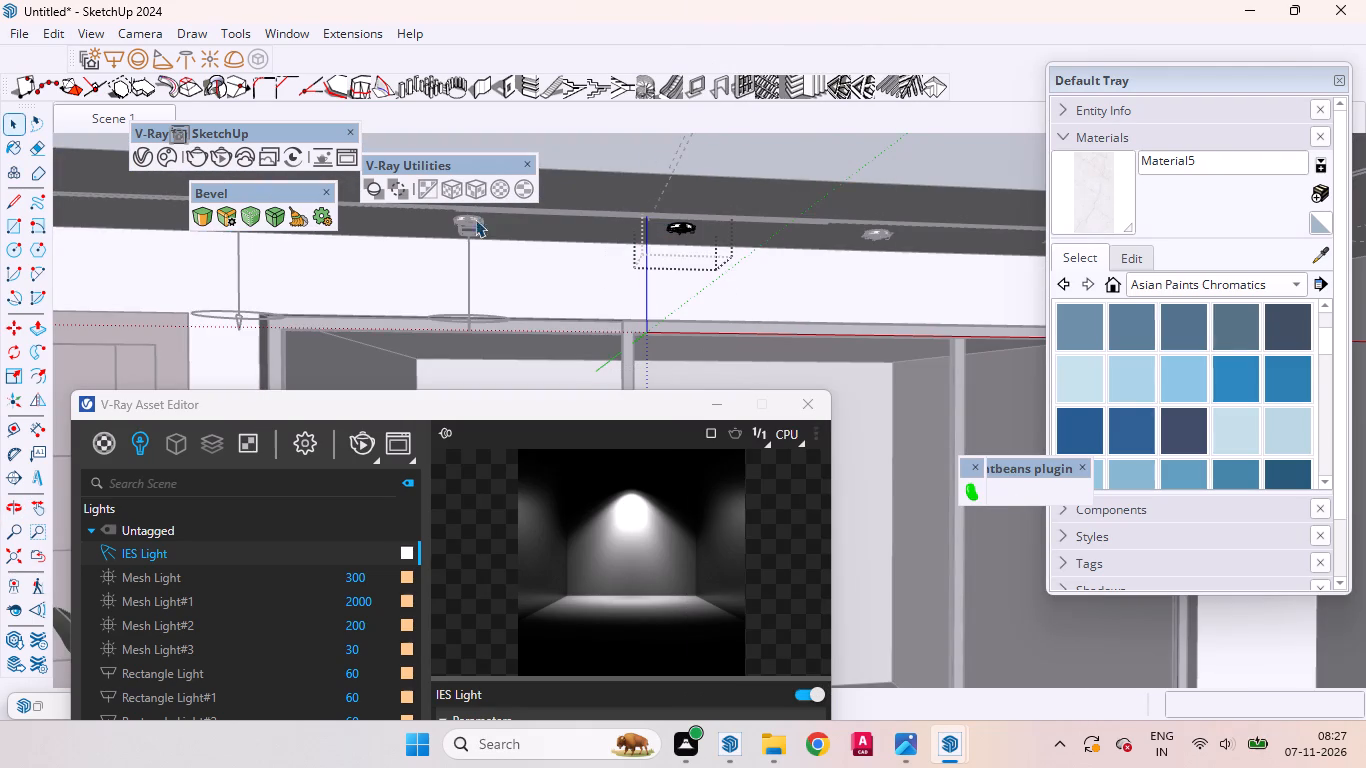
pyautogui.tripleClick(477, 231)
pyautogui.rightClick(474, 238)
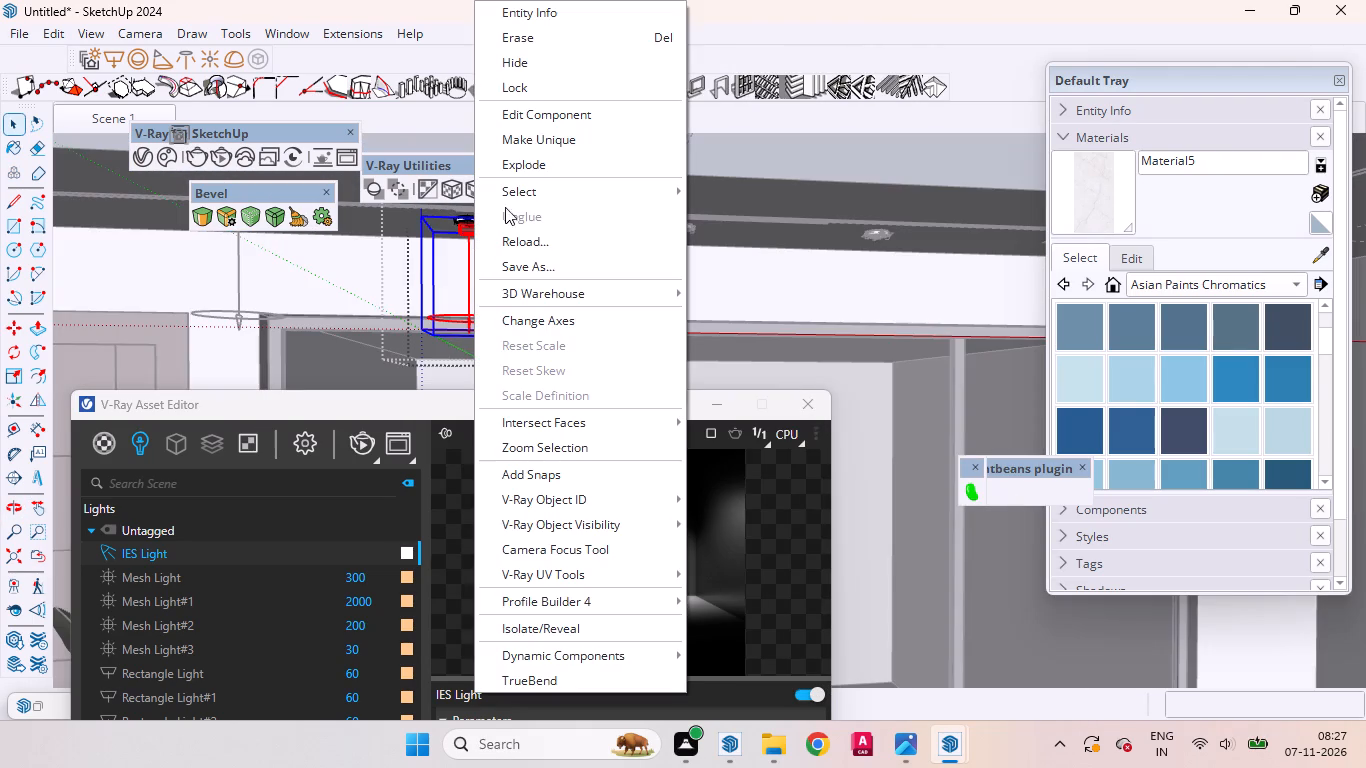
pyautogui.click(529, 44)
# Erase the IES light inside the next back-wall row downlight, above the glazing's door-side edge, keeping its fixture.
pyautogui.scroll(-4, 607, 199)
pyautogui.scroll(1, 688, 225)
pyautogui.scroll(-3, 690, 227)
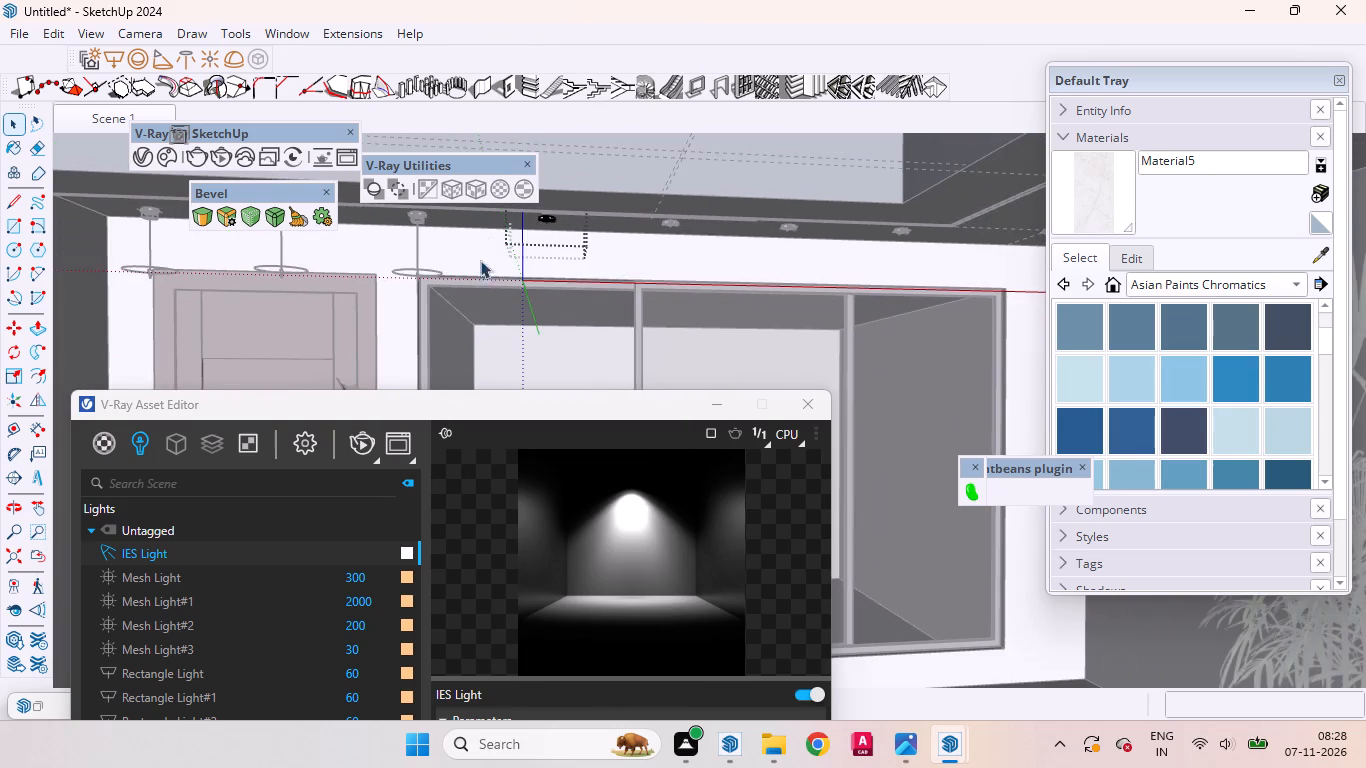
pyautogui.scroll(4, 429, 234)
pyautogui.scroll(-5, 427, 230)
pyautogui.scroll(3, 418, 225)
pyautogui.click(413, 213)
pyautogui.doubleClick(412, 216)
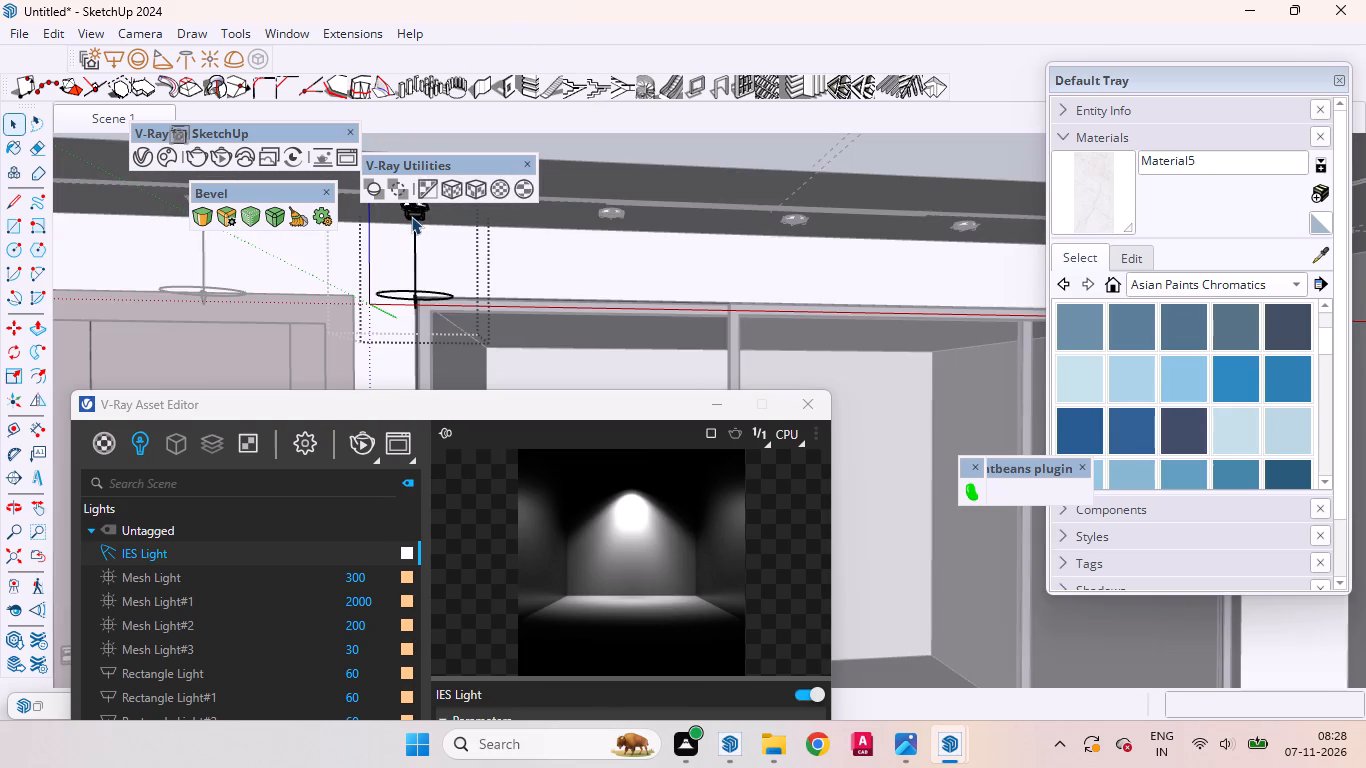
pyautogui.click(413, 218)
pyautogui.rightClick(414, 219)
pyautogui.click(470, 40)
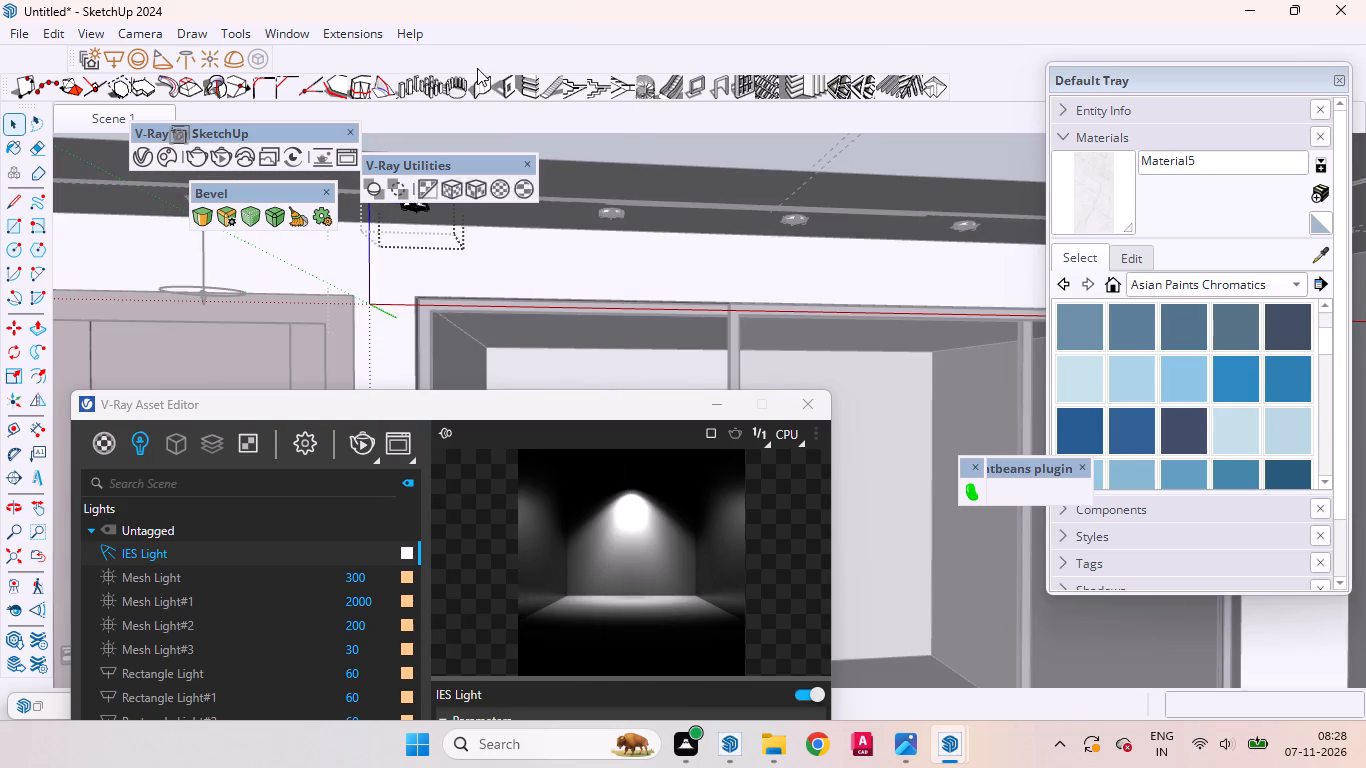
# Erase the IES lights inside the last two back-wall row downlights above the wooden door, keeping their fixtures.
pyautogui.scroll(-9, 702, 266)
pyautogui.scroll(8, 536, 262)
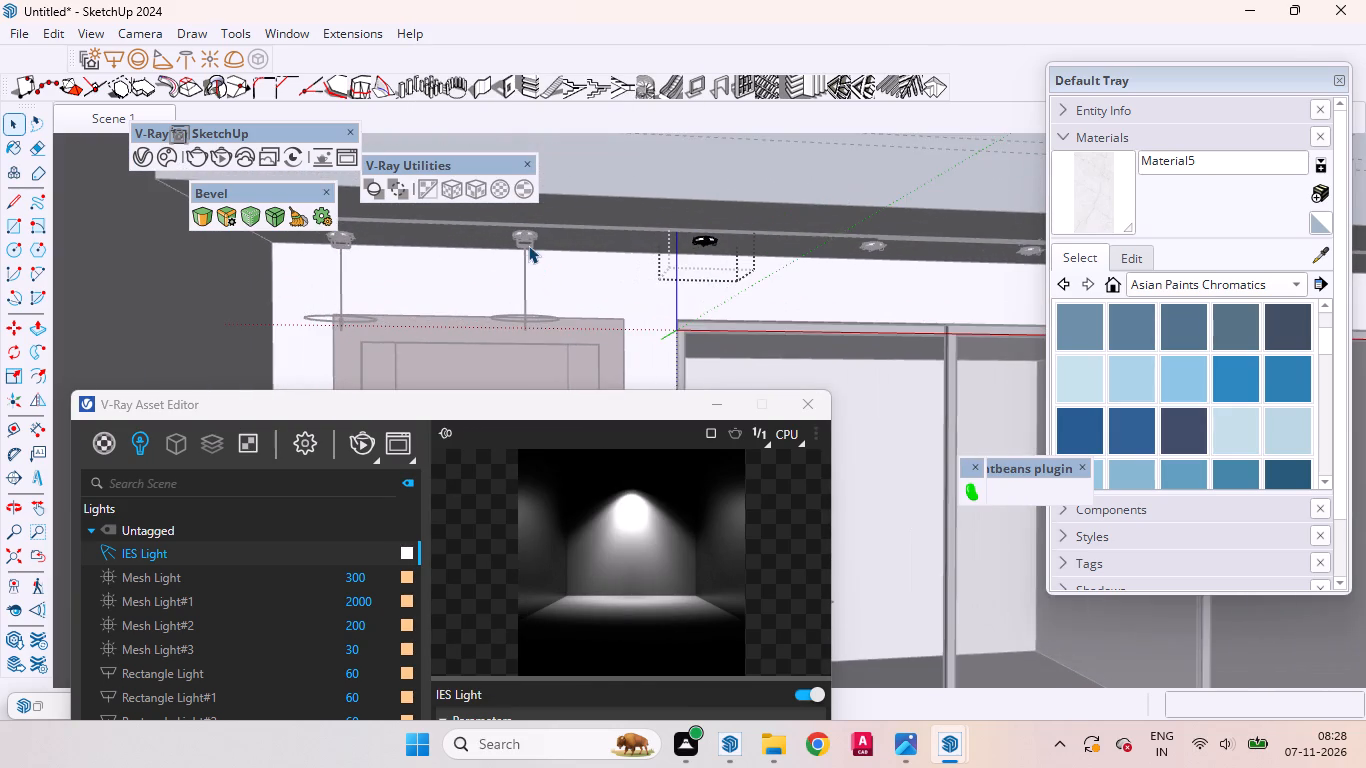
pyautogui.click(528, 245)
pyautogui.click(528, 244)
pyautogui.click(526, 247)
pyautogui.rightClick(526, 247)
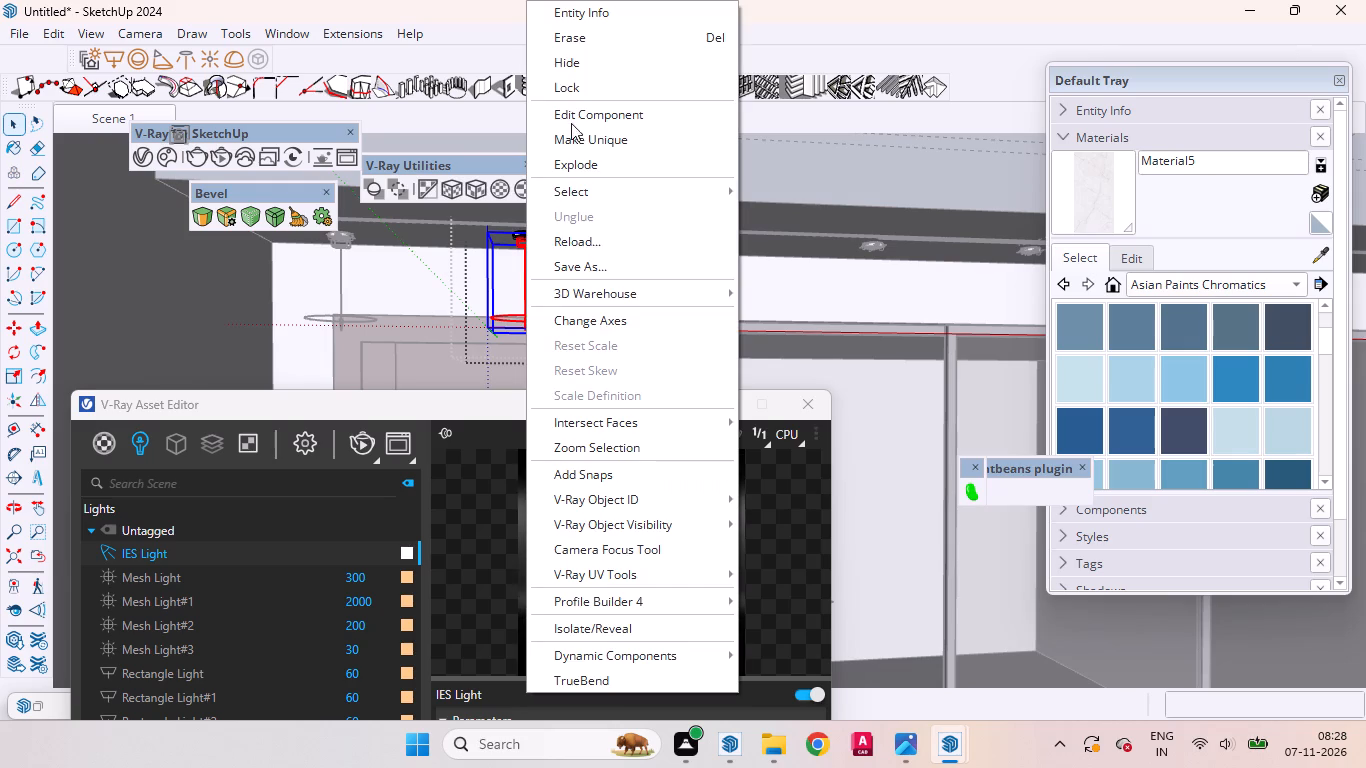
pyautogui.click(567, 37)
pyautogui.doubleClick(340, 245)
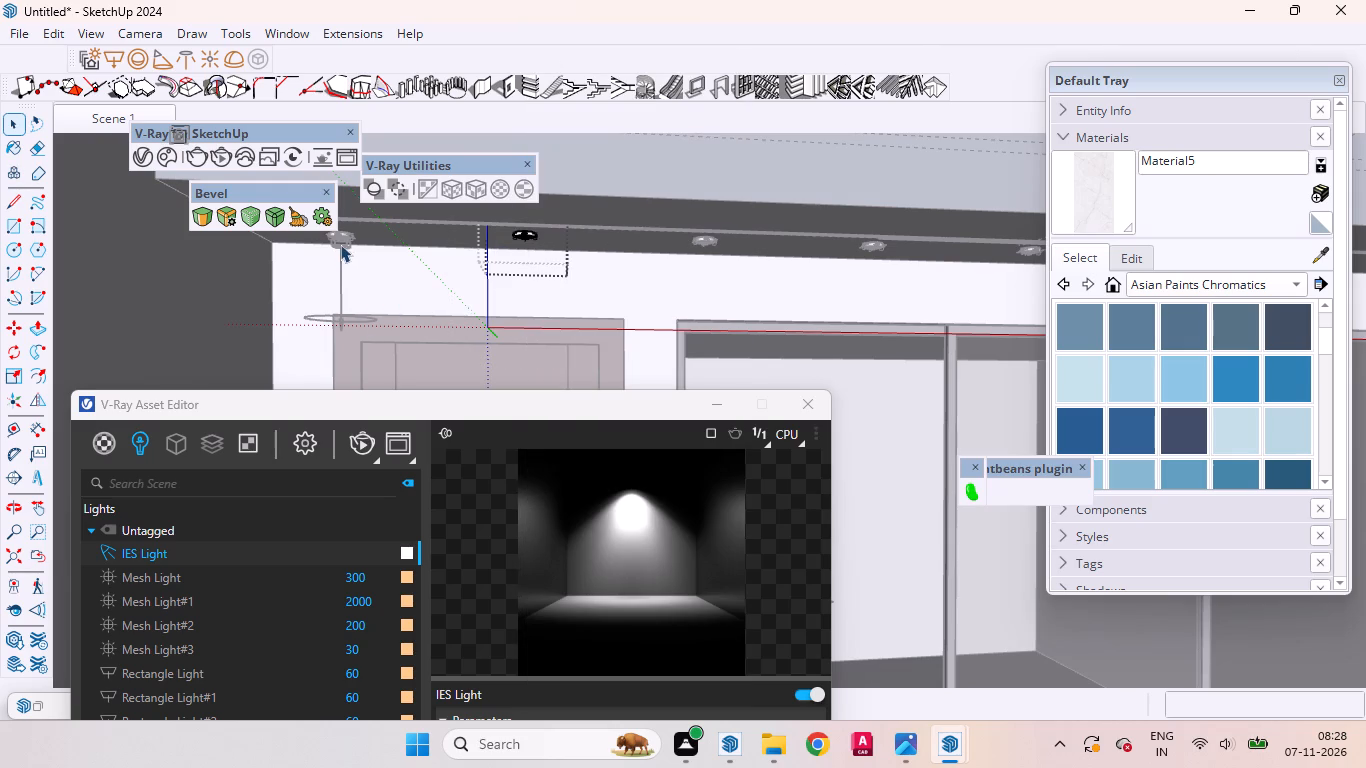
pyautogui.click(337, 252)
pyautogui.click(339, 246)
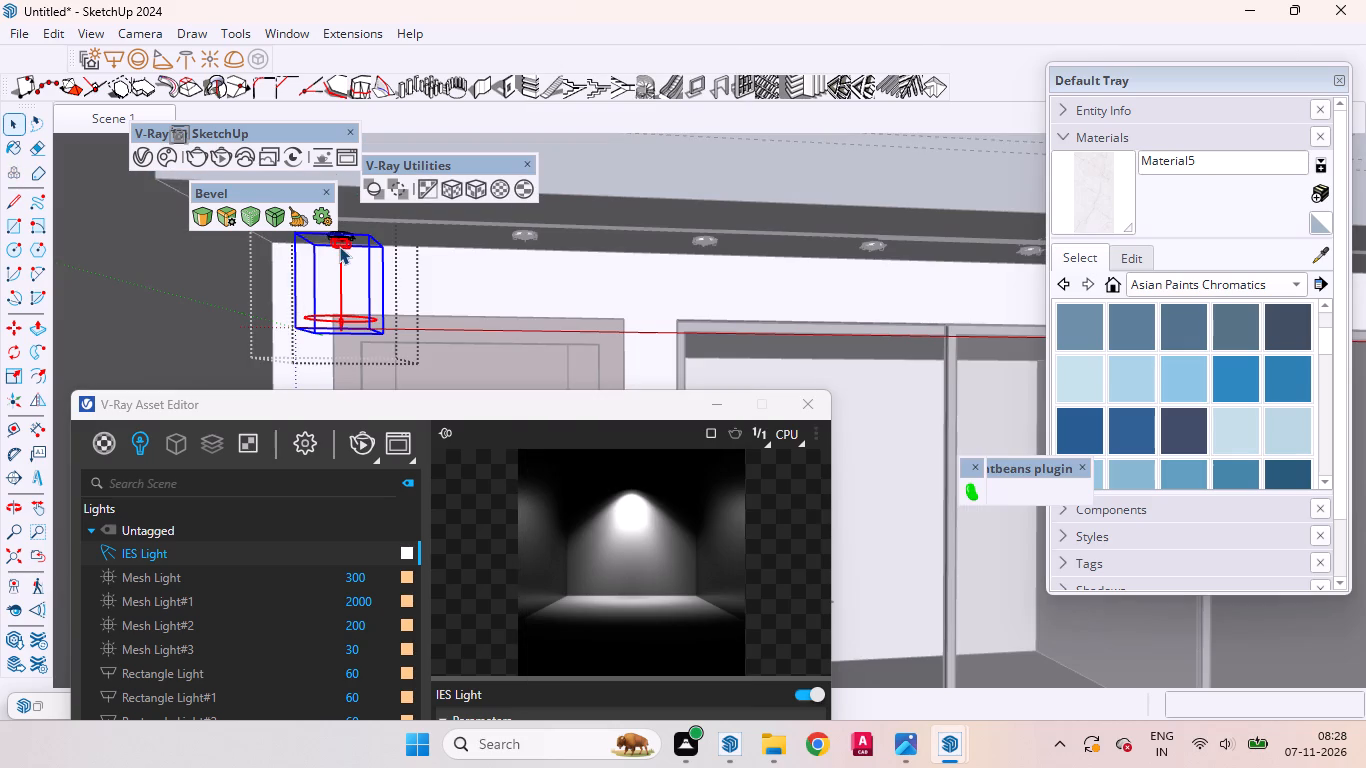
pyautogui.rightClick(339, 246)
pyautogui.click(401, 42)
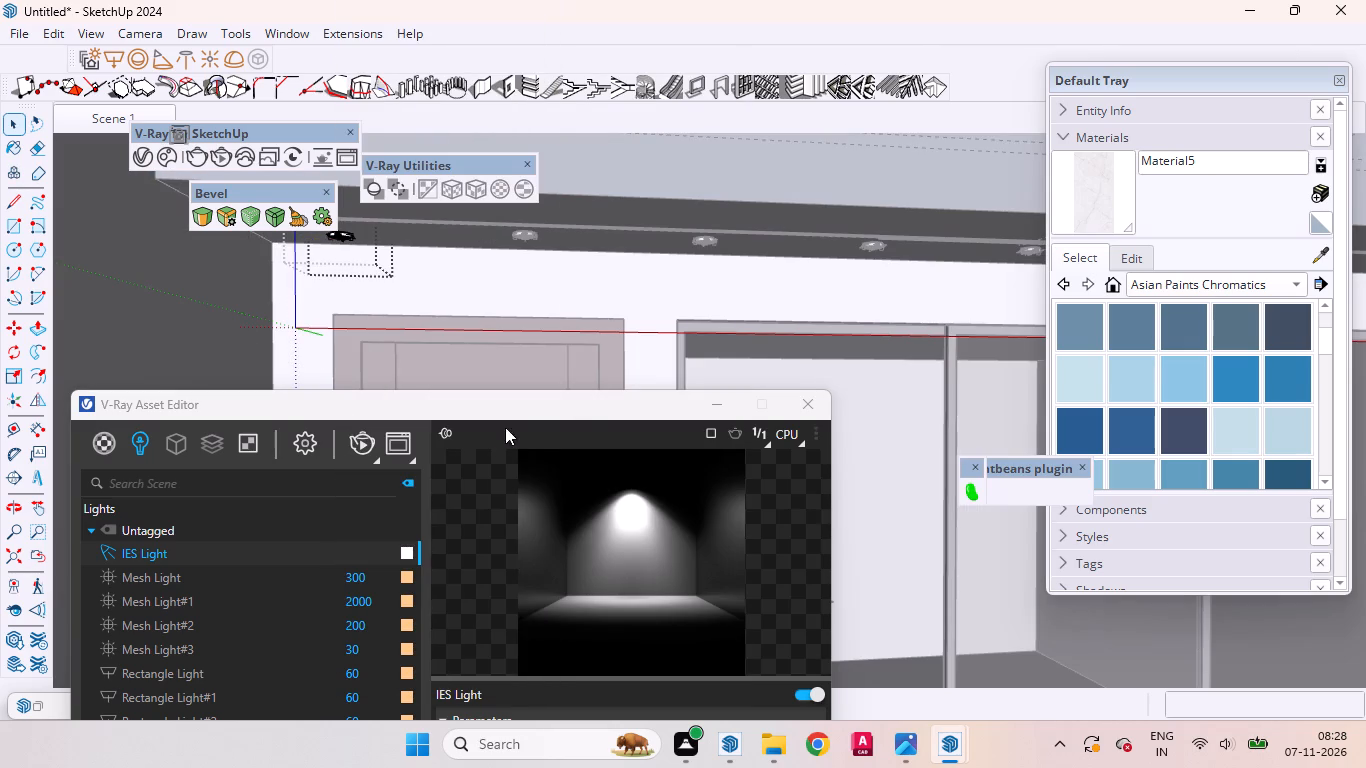
# Move the V-Ray Asset Editor clear of the door-side downlights and leave the downlight component's editing mode.
pyautogui.scroll(-15, 601, 310)
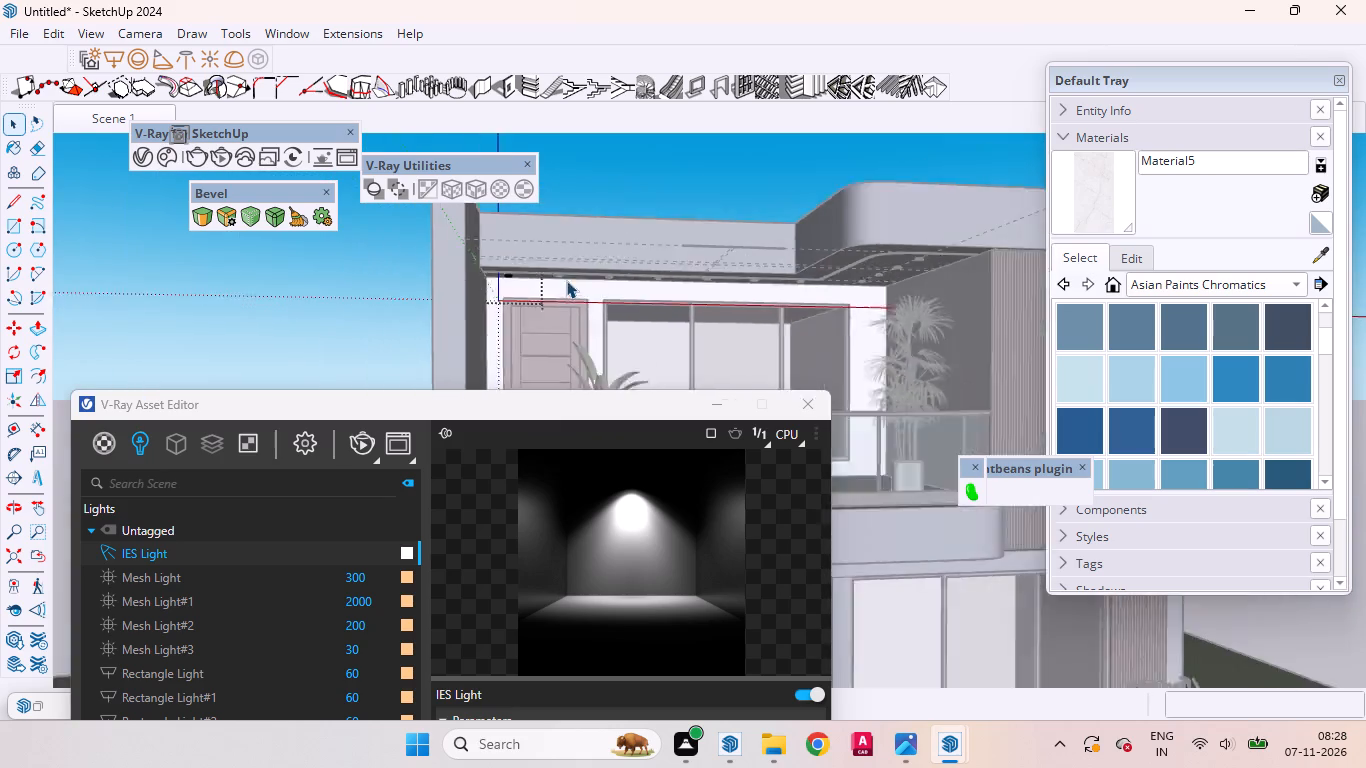
pyautogui.scroll(-5, 566, 280)
pyautogui.scroll(13, 666, 273)
pyautogui.moveTo(712, 282); pyautogui.dragTo(699, 275, button='middle')
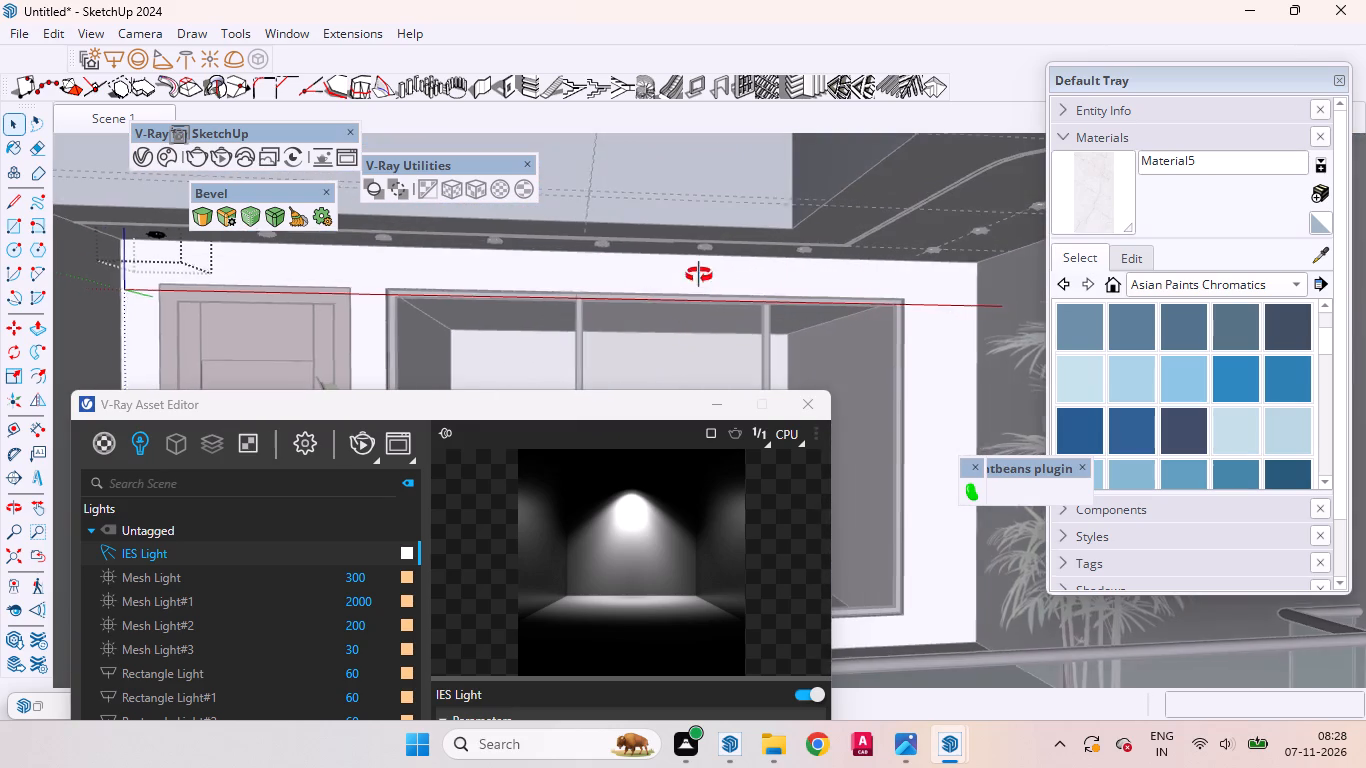
pyautogui.moveTo(699, 275); pyautogui.dragTo(690, 279, button='middle')
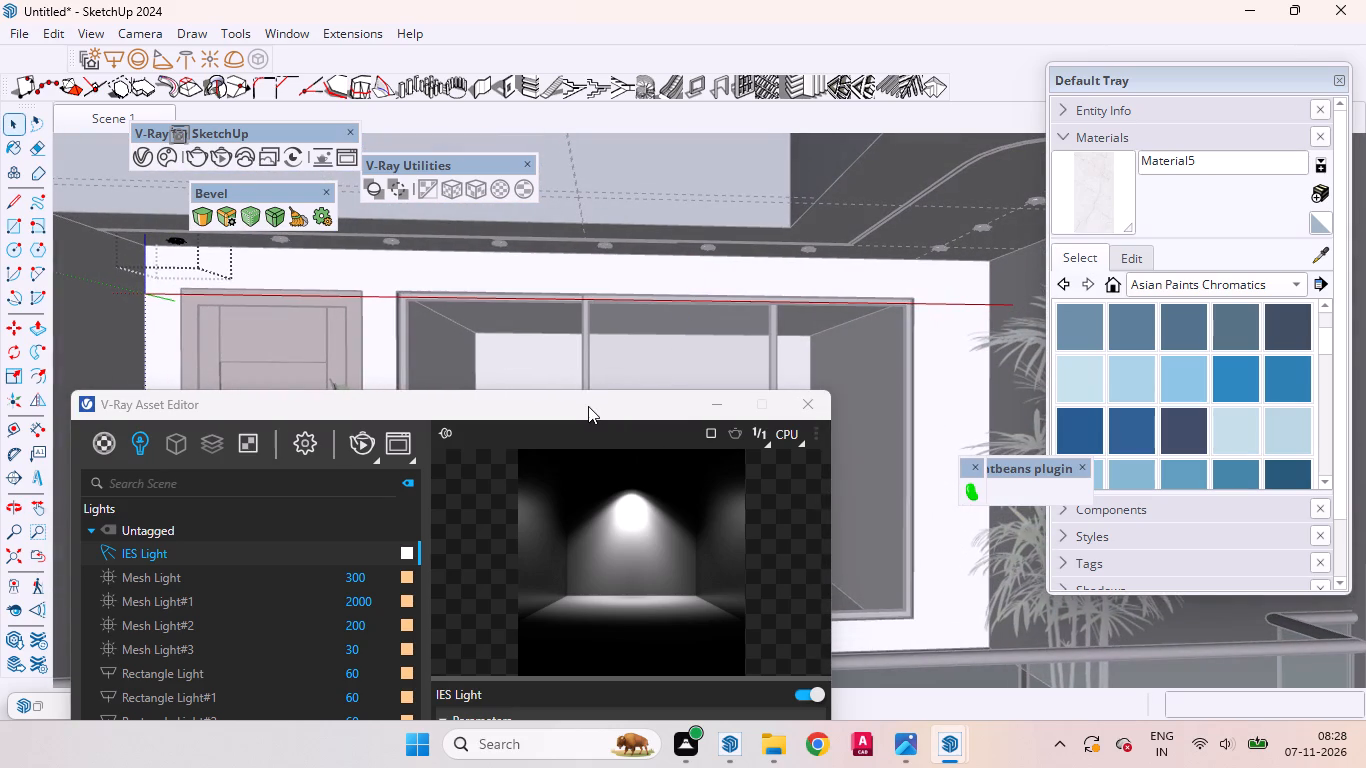
pyautogui.moveTo(588, 406); pyautogui.dragTo(747, 379)
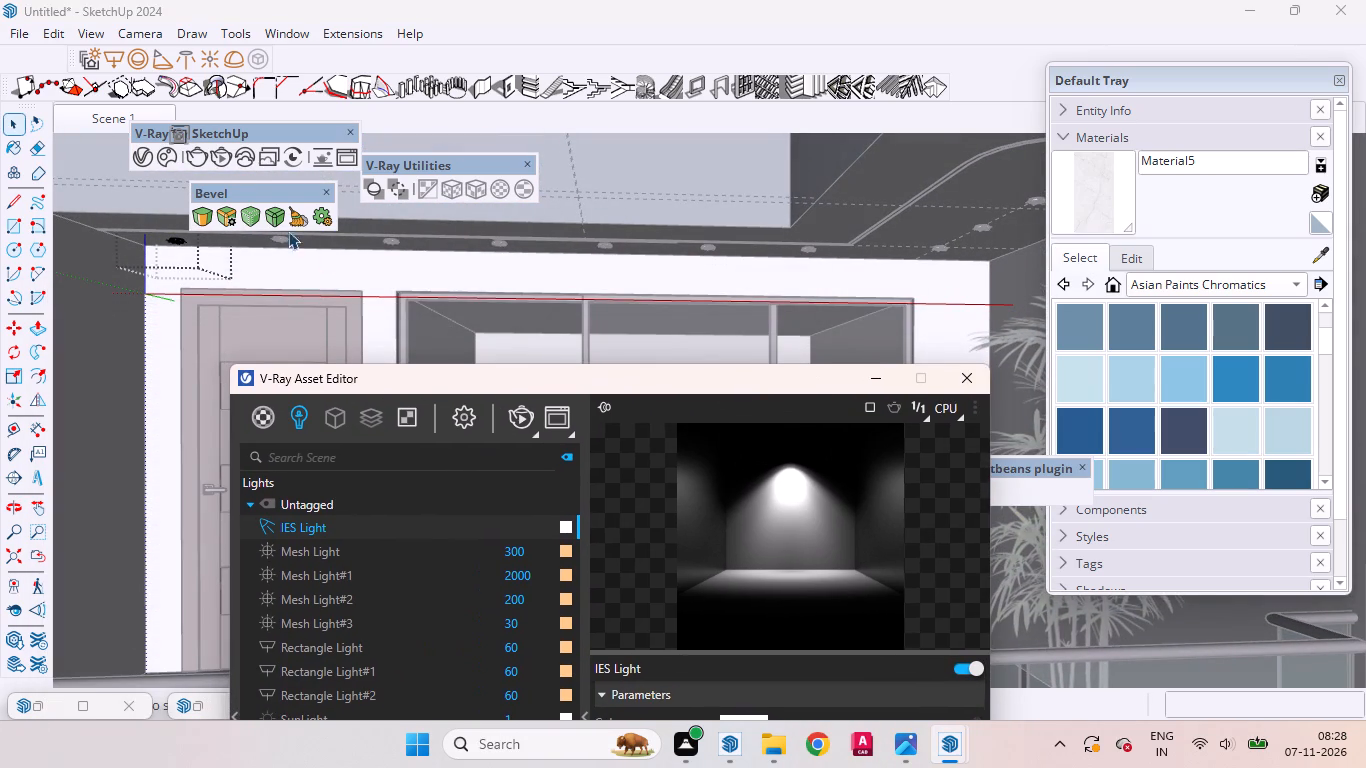
pyautogui.scroll(-16, 624, 306)
pyautogui.click(347, 266)
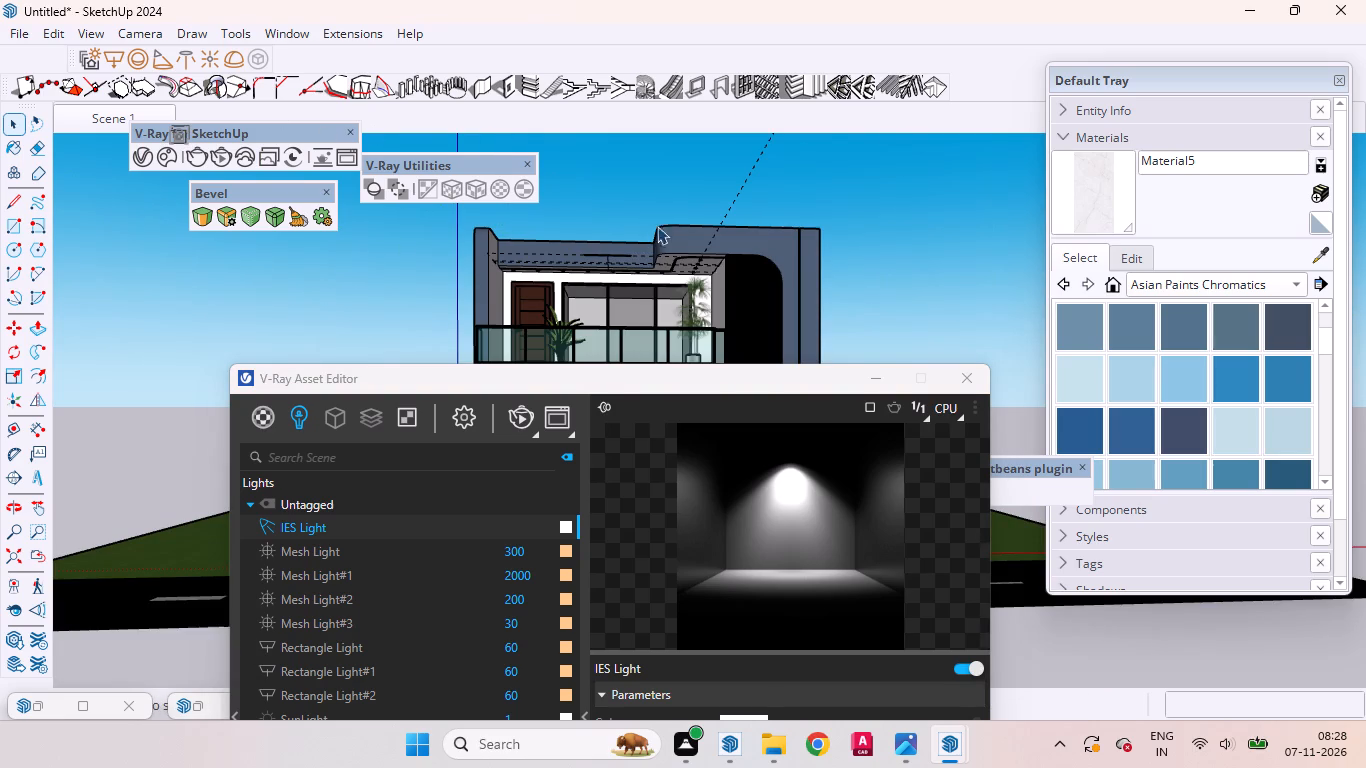
# Examine the front-most side-wall row downlight from below, opening its component to inspect the ring, and select the fixture.
pyautogui.scroll(12, 701, 251)
pyautogui.scroll(-1, 698, 258)
pyautogui.scroll(2, 698, 258)
pyautogui.click(751, 195)
pyautogui.doubleClick(723, 208)
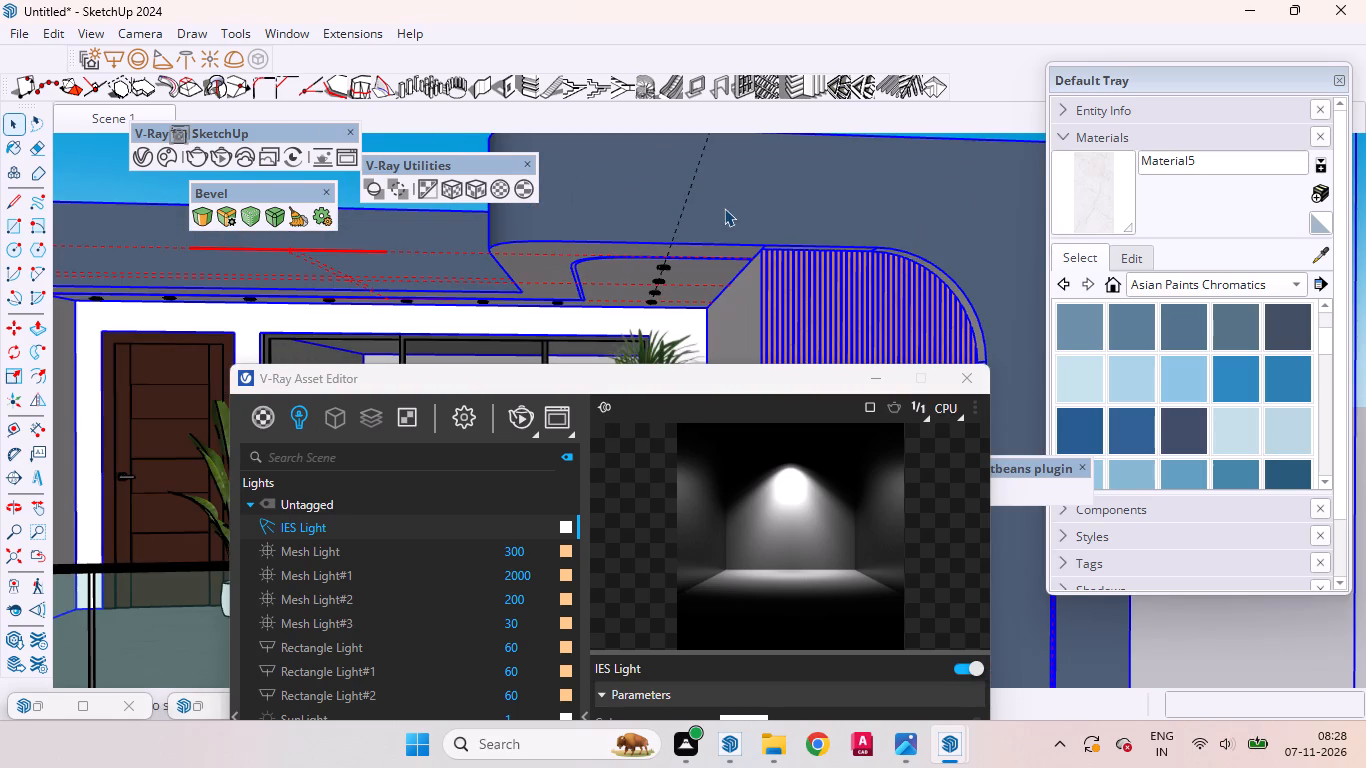
pyautogui.scroll(5, 666, 266)
pyautogui.scroll(-1, 665, 265)
pyautogui.scroll(1, 665, 264)
pyautogui.scroll(-1, 665, 264)
pyautogui.scroll(3, 665, 264)
pyautogui.doubleClick(667, 272)
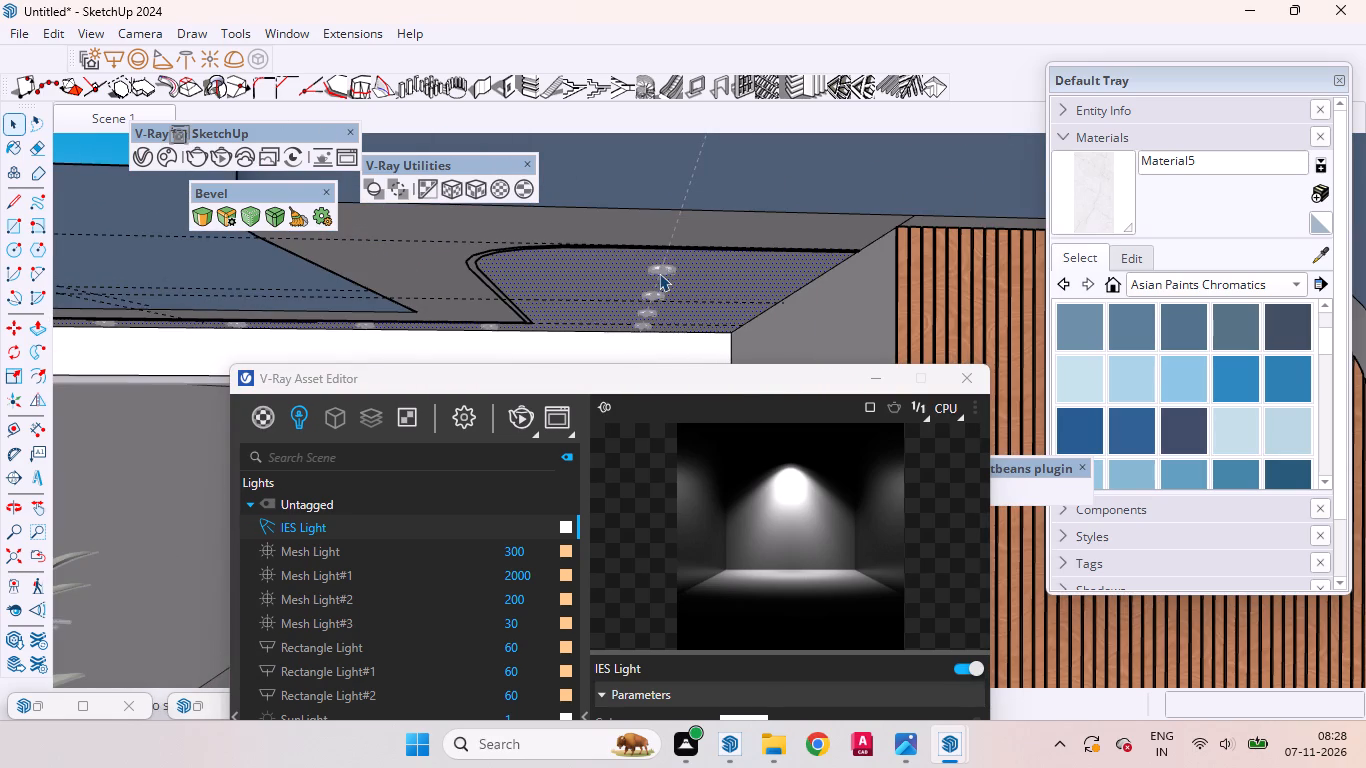
pyautogui.tripleClick(659, 273)
pyautogui.moveTo(653, 276); pyautogui.dragTo(696, 165, button='middle')
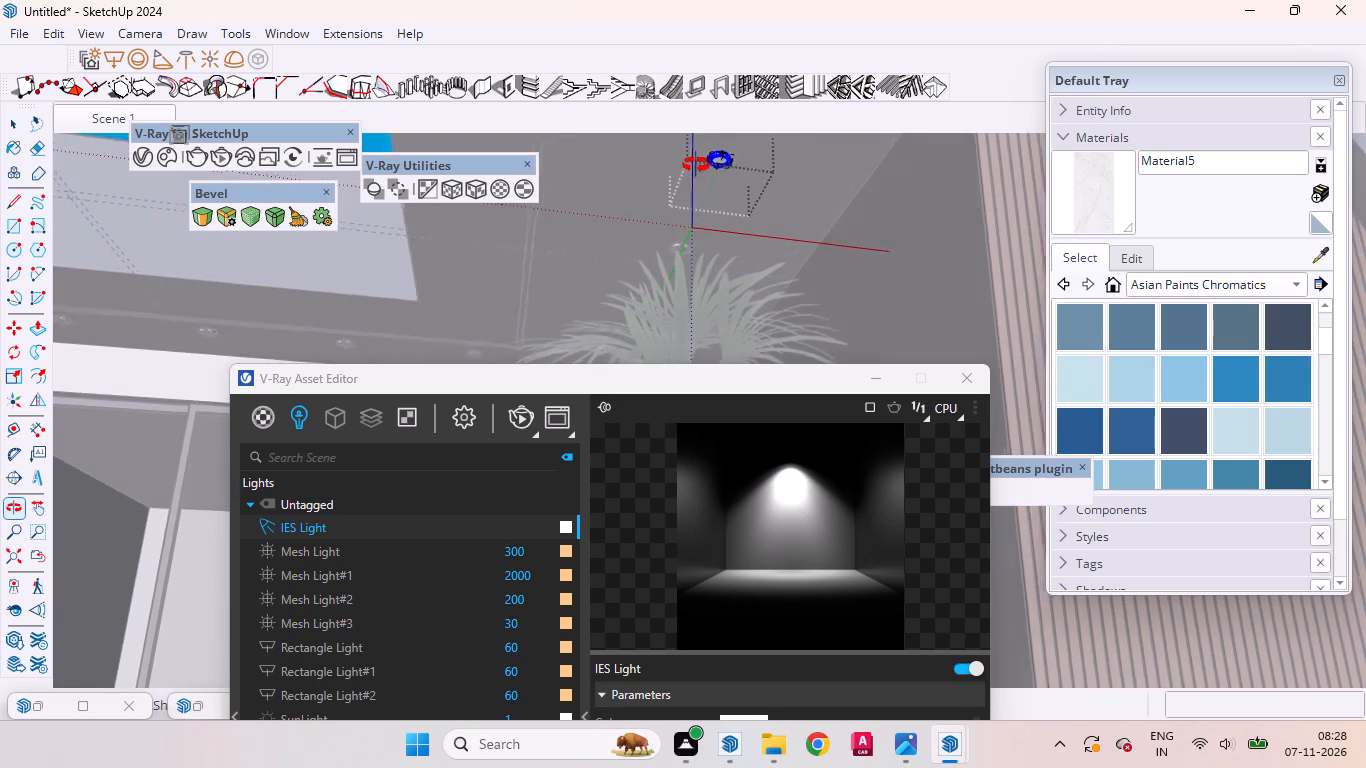
pyautogui.moveTo(696, 165); pyautogui.dragTo(689, 164, button='middle')
pyautogui.scroll(20, 689, 164)
pyautogui.scroll(6, 689, 164)
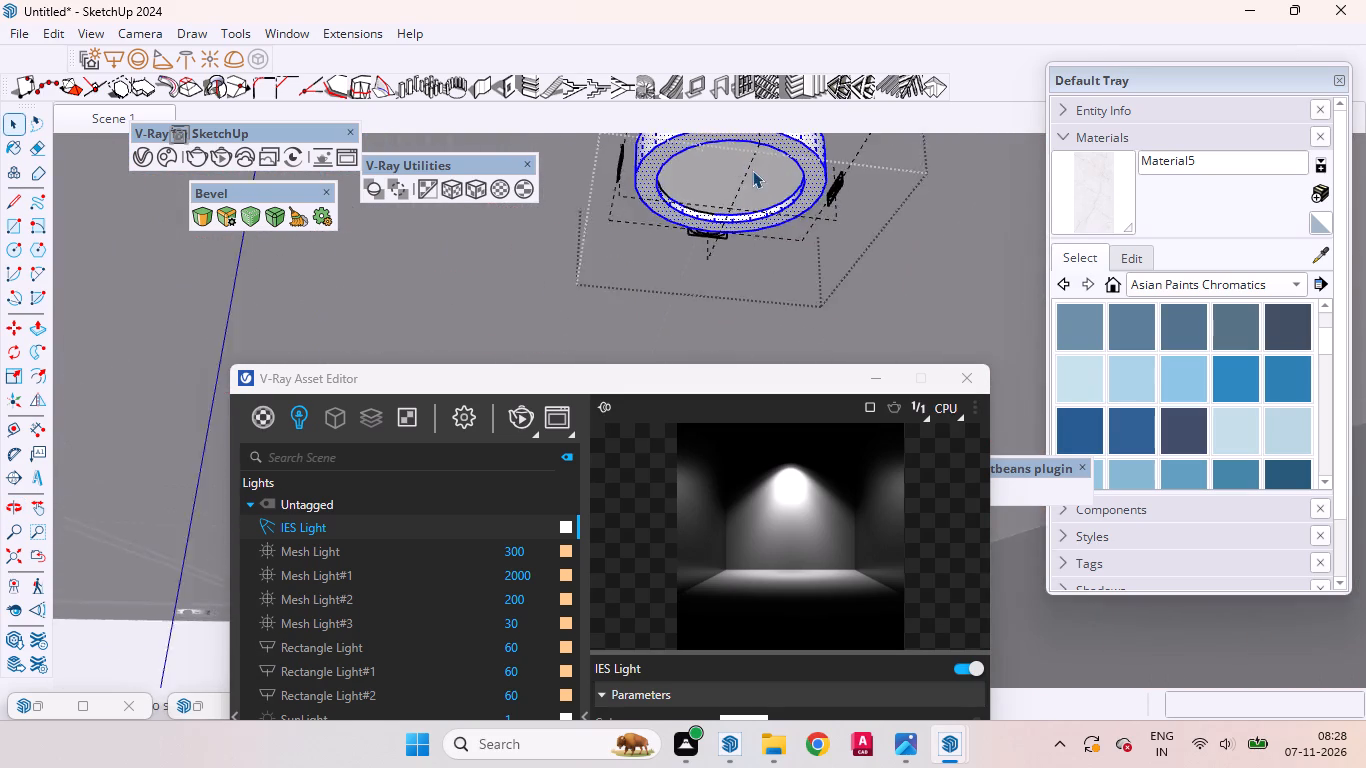
pyautogui.scroll(2, 752, 170)
pyautogui.scroll(-5, 683, 278)
pyautogui.scroll(1, 681, 290)
pyautogui.scroll(-2, 680, 290)
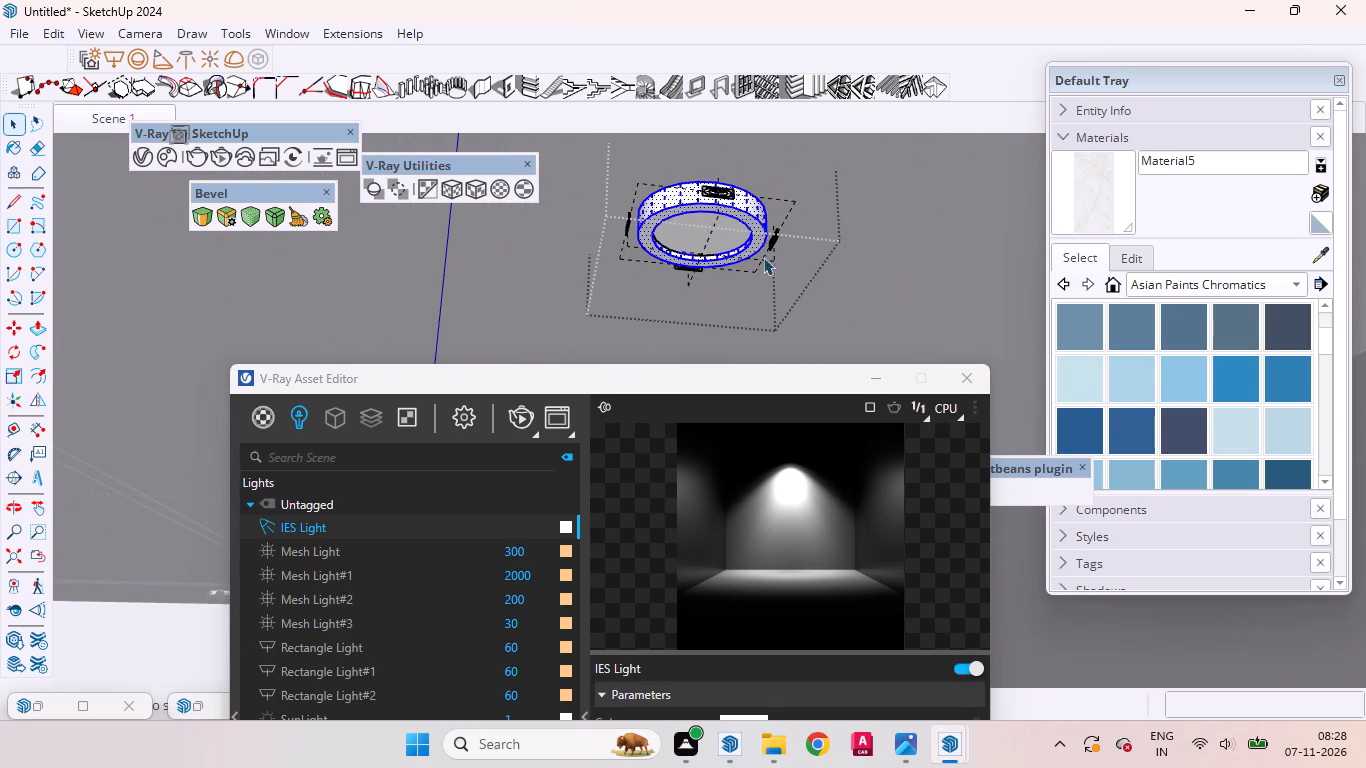
pyautogui.click(843, 253)
pyautogui.click(703, 207)
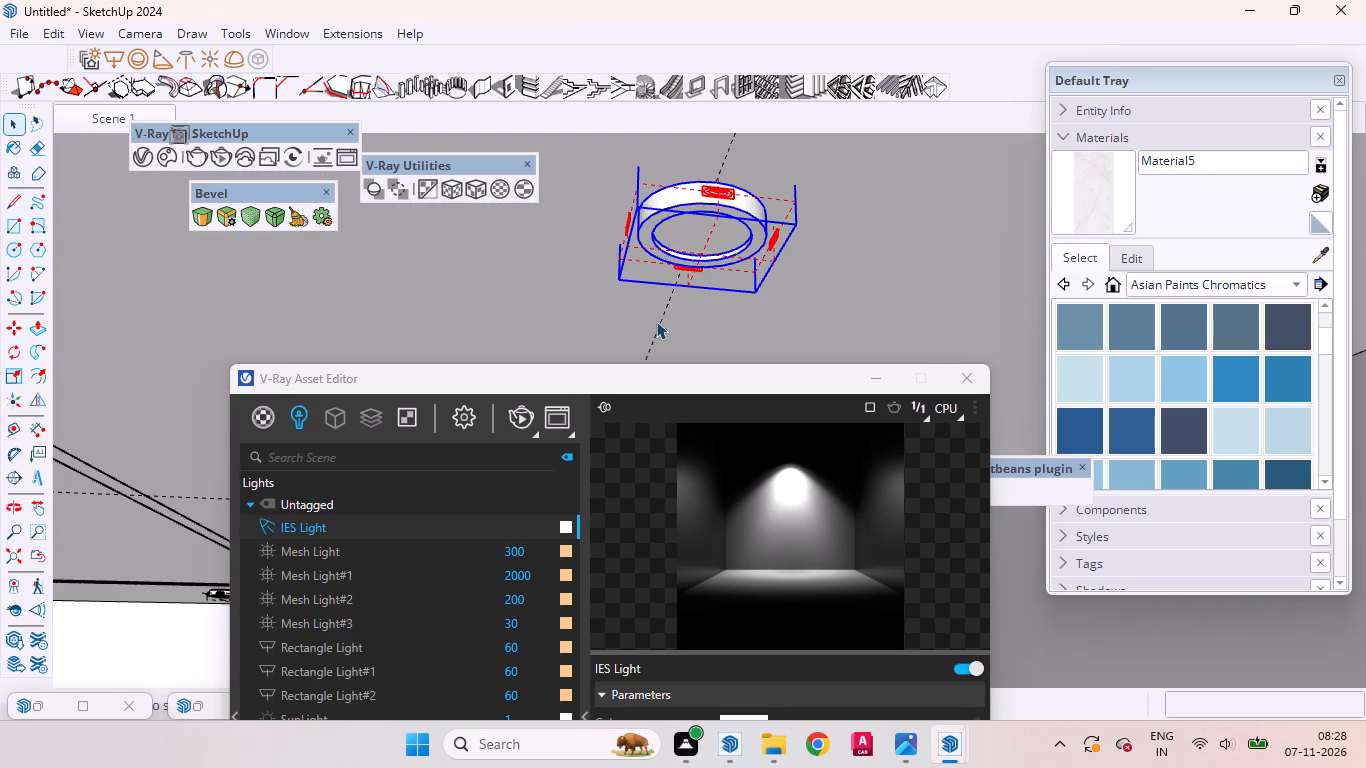
# Start a new V-Ray IES light for the side-wall downlights and bring up the ies-lights-pack file selection.
pyautogui.scroll(-20, 772, 316)
pyautogui.scroll(-5, 772, 316)
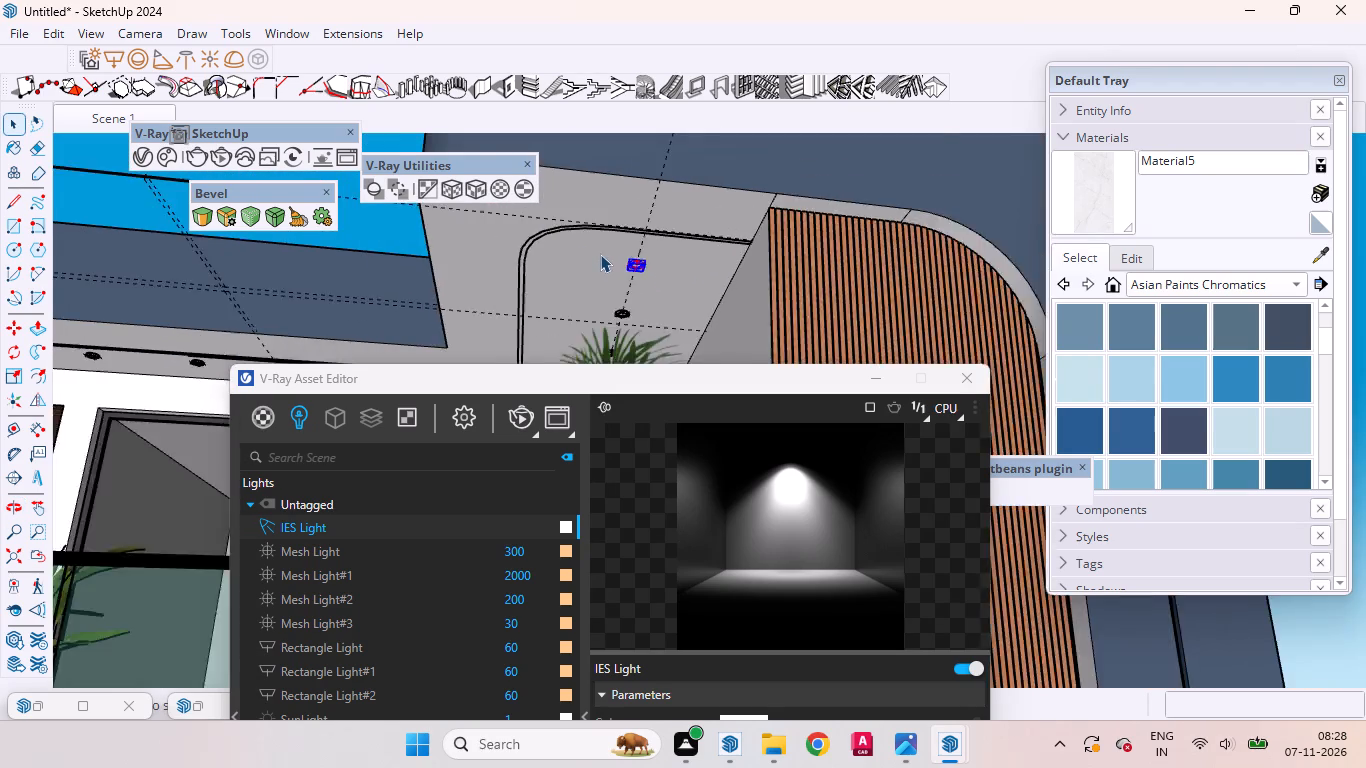
pyautogui.scroll(5, 615, 251)
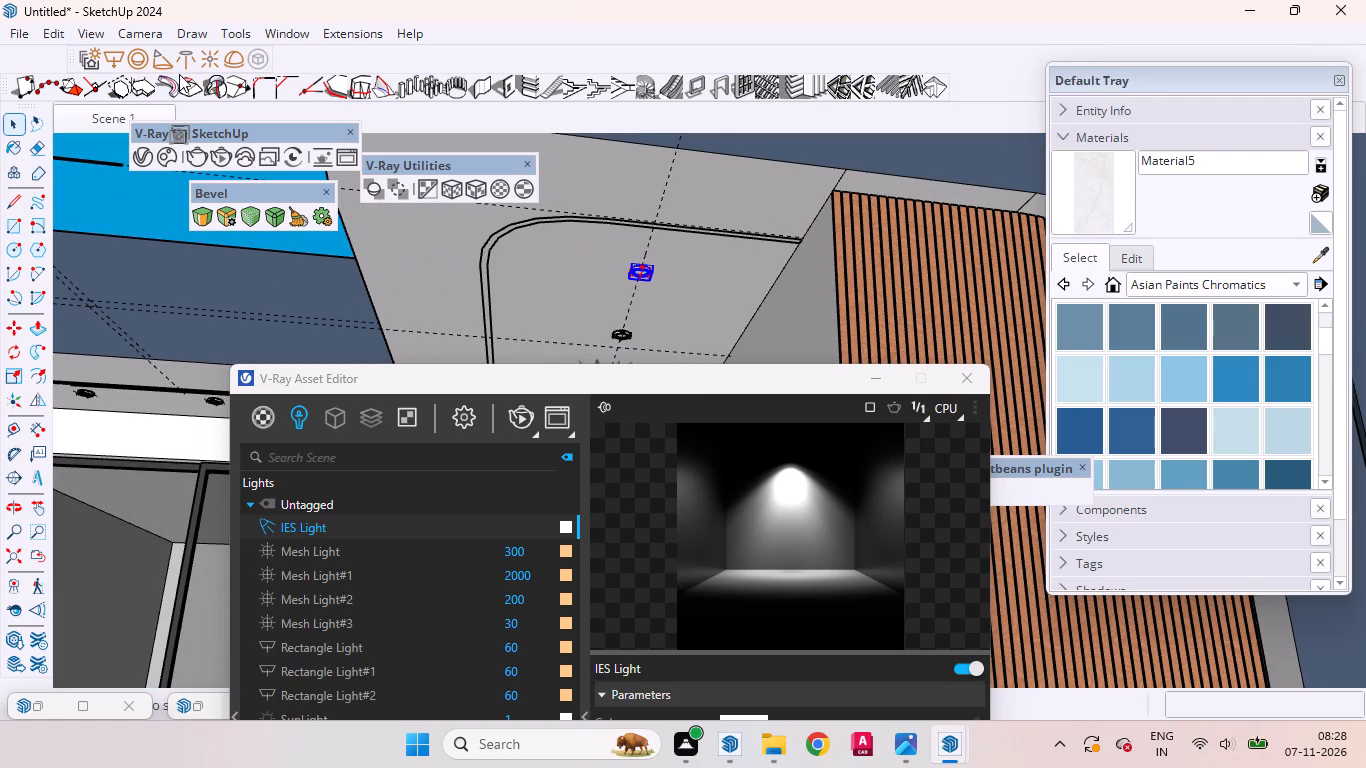
pyautogui.click(181, 55)
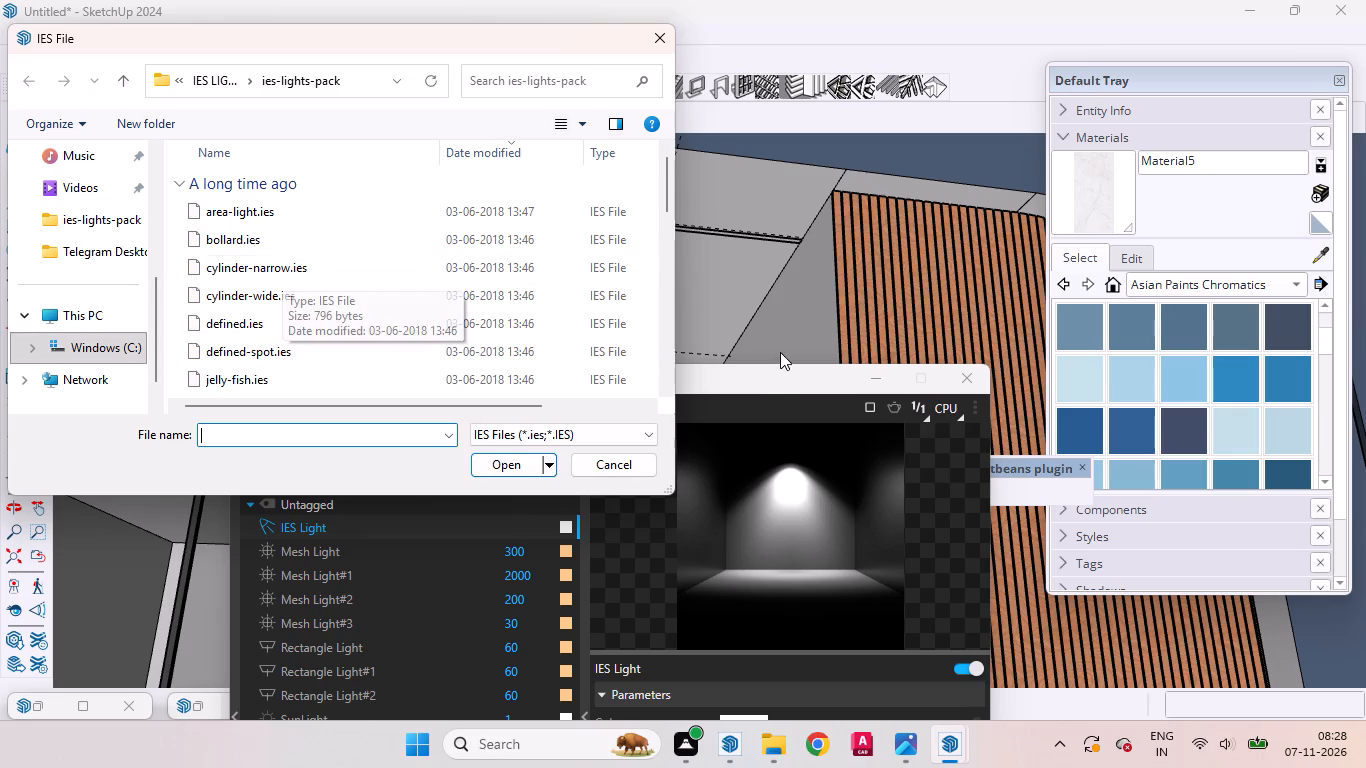
# Check the existing cylinder-wide IES light's file, shape and light-shape options in the V-Ray Asset Editor.
pyautogui.moveTo(757, 375); pyautogui.dragTo(754, 150)
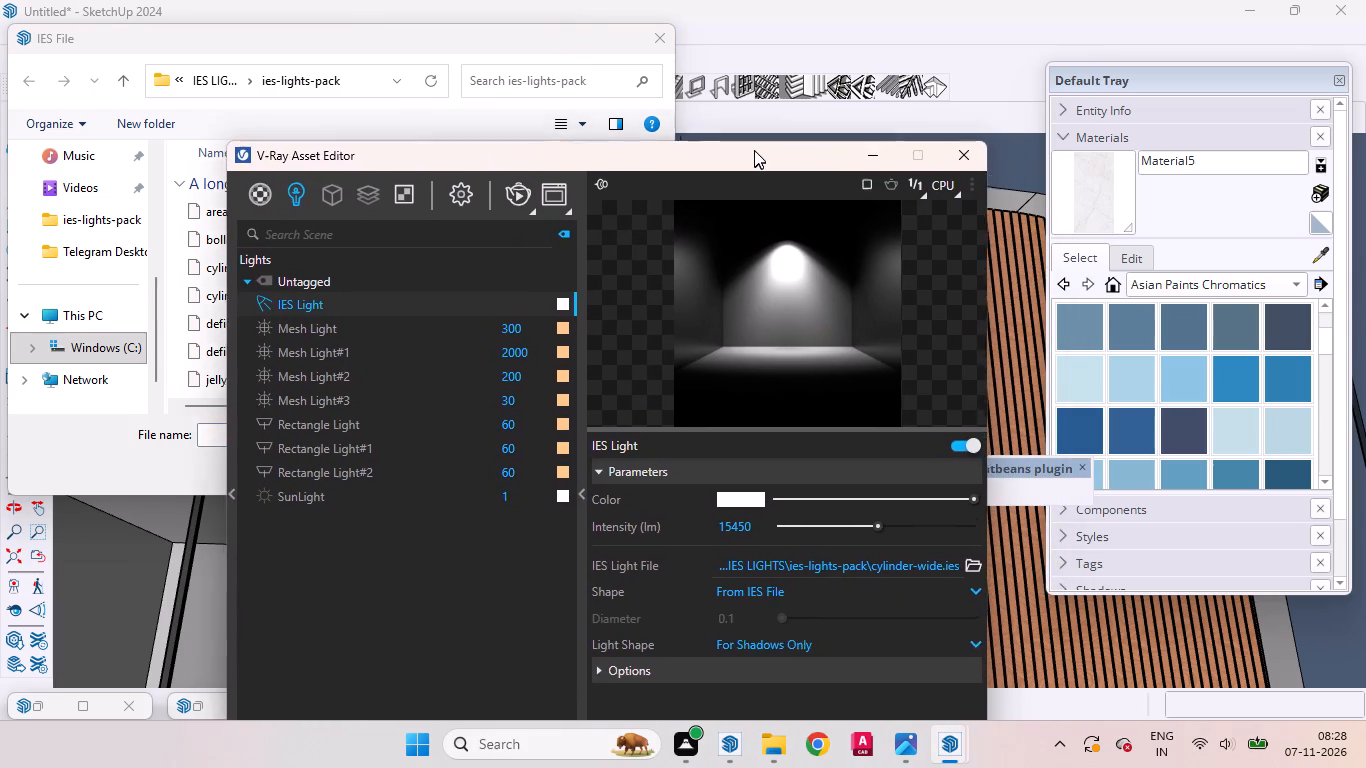
pyautogui.moveTo(754, 150); pyautogui.dragTo(717, 122)
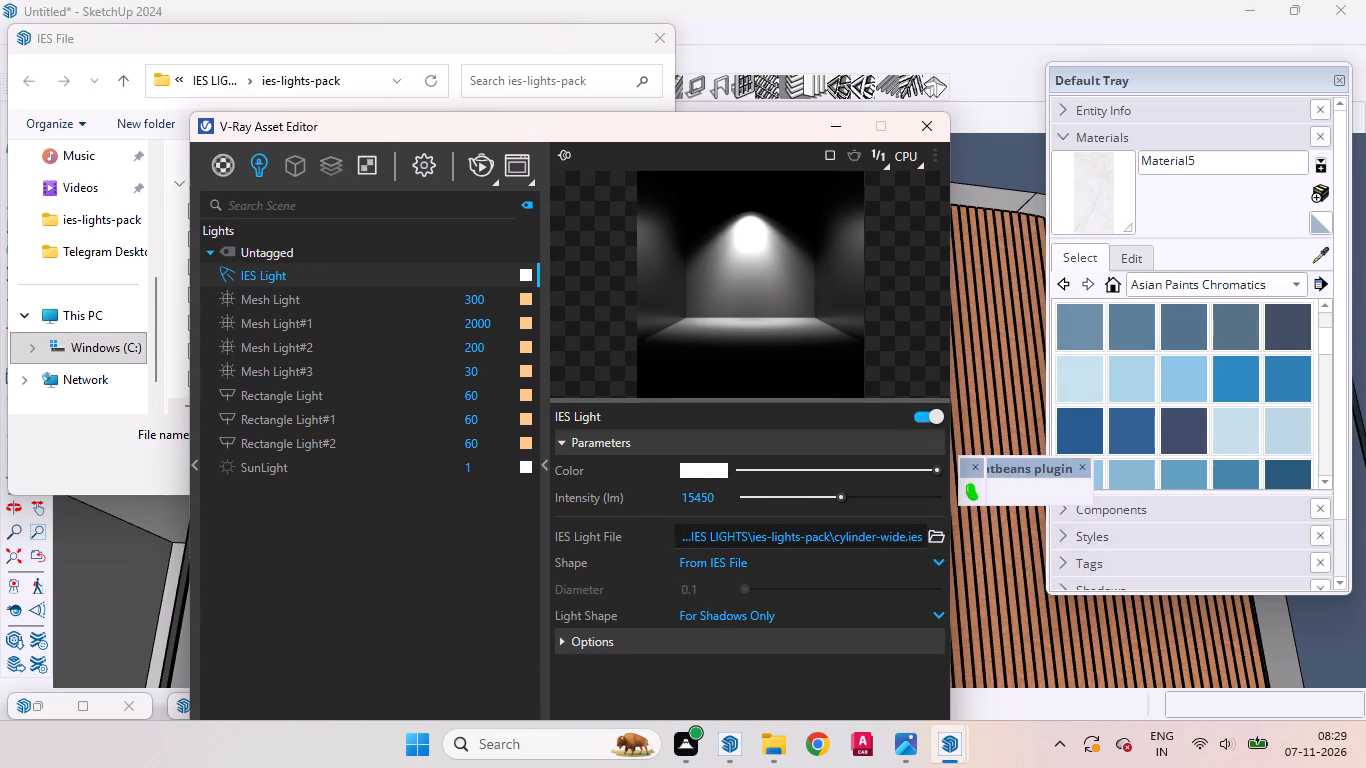
pyautogui.click(932, 563)
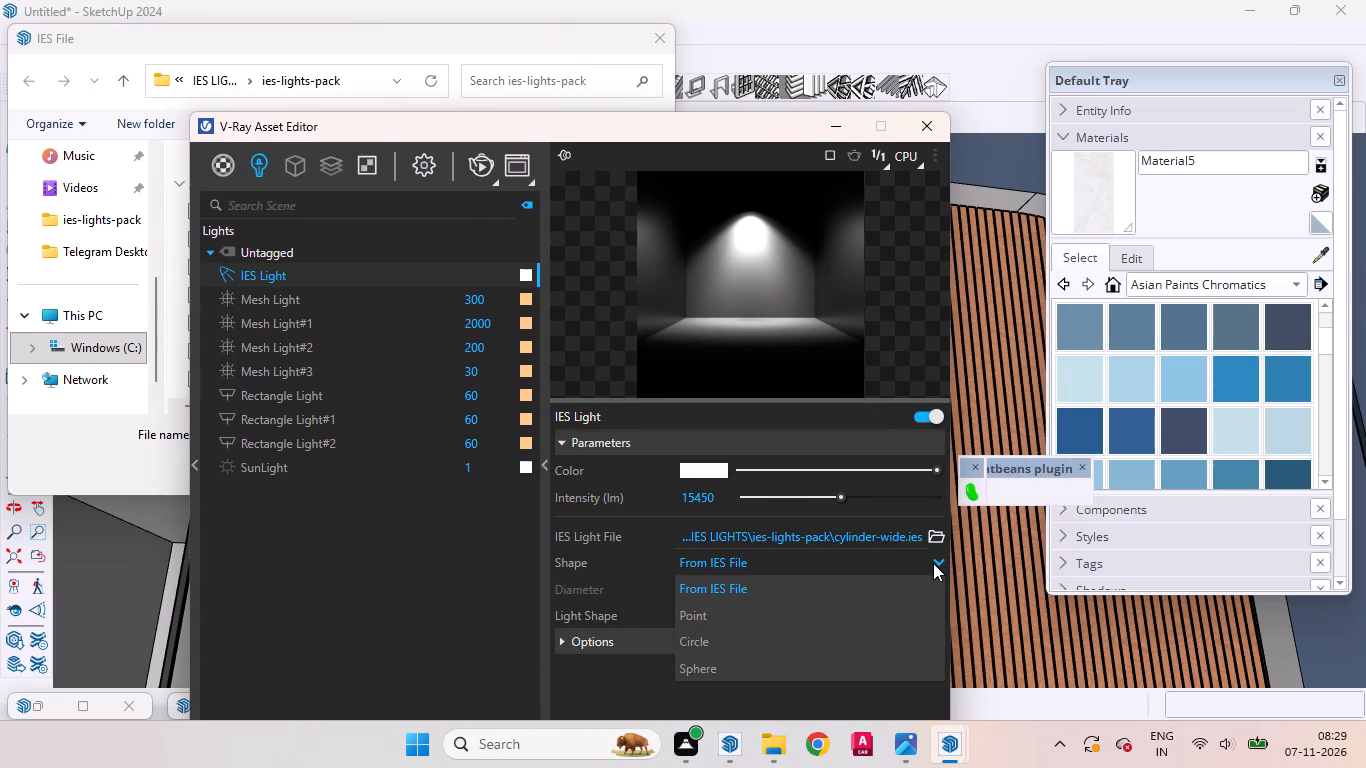
pyautogui.click(933, 562)
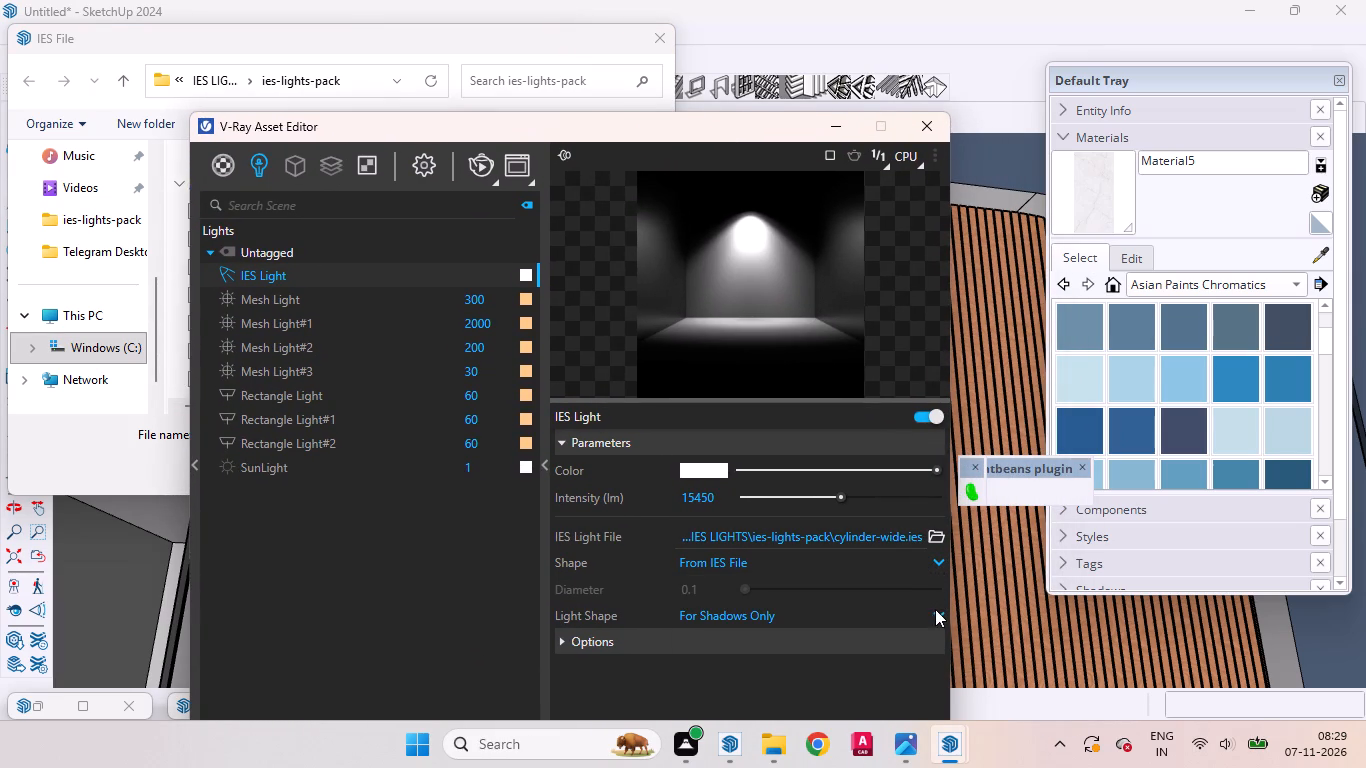
pyautogui.click(936, 612)
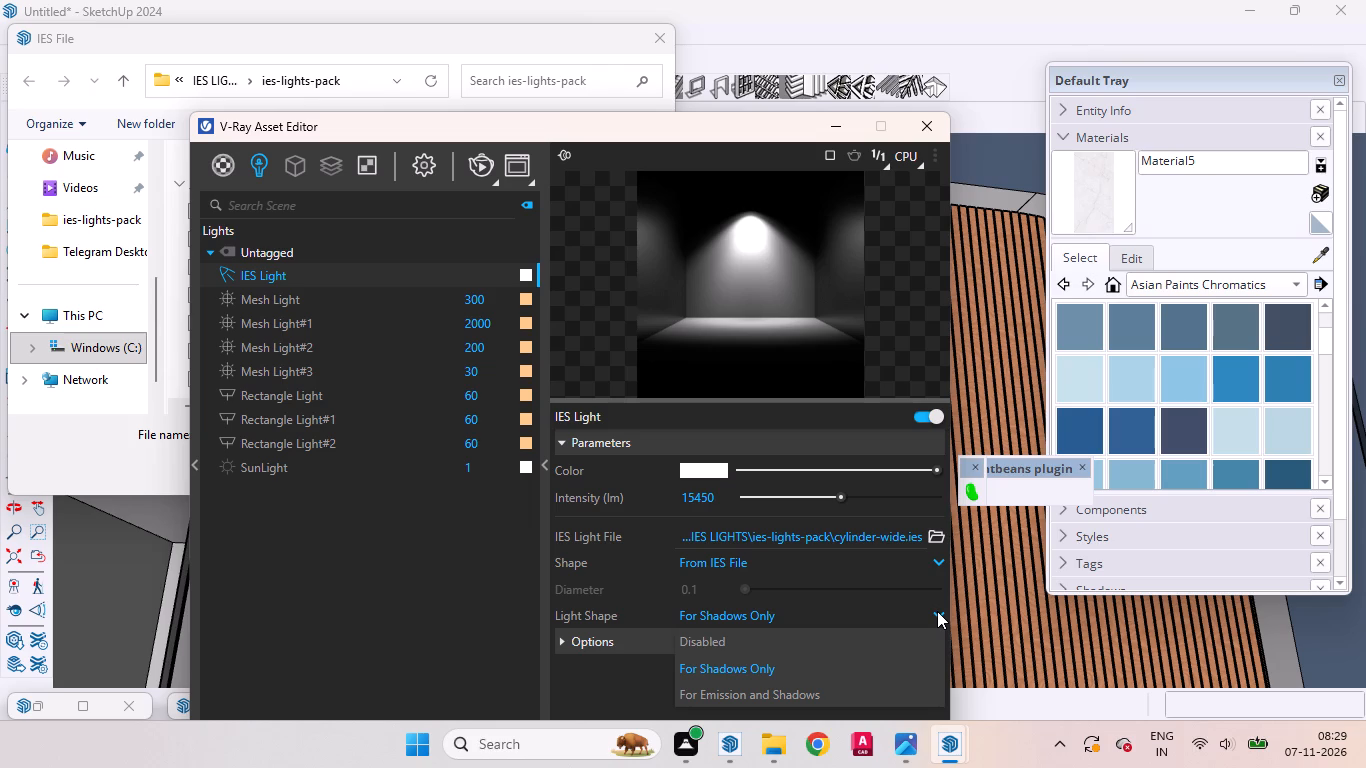
pyautogui.click(937, 611)
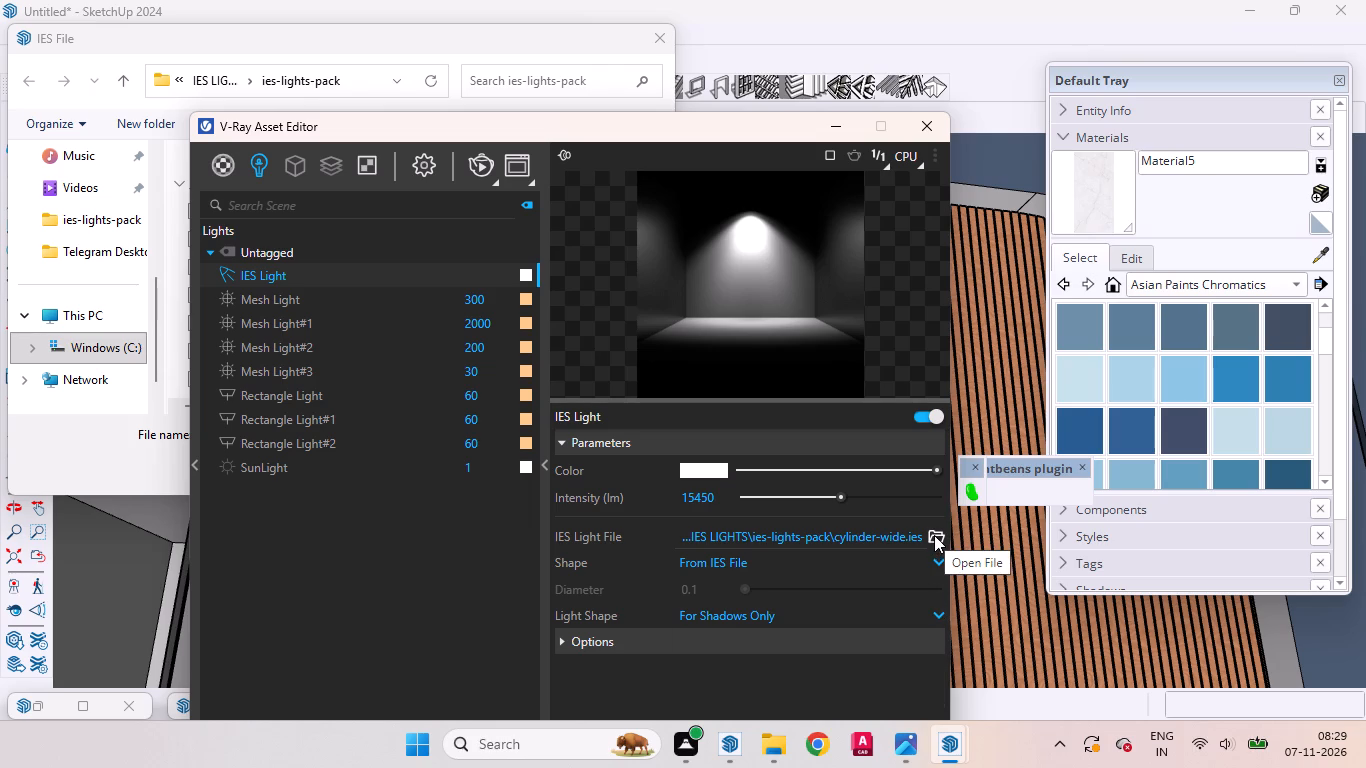
pyautogui.moveTo(605, 129); pyautogui.dragTo(836, 207)
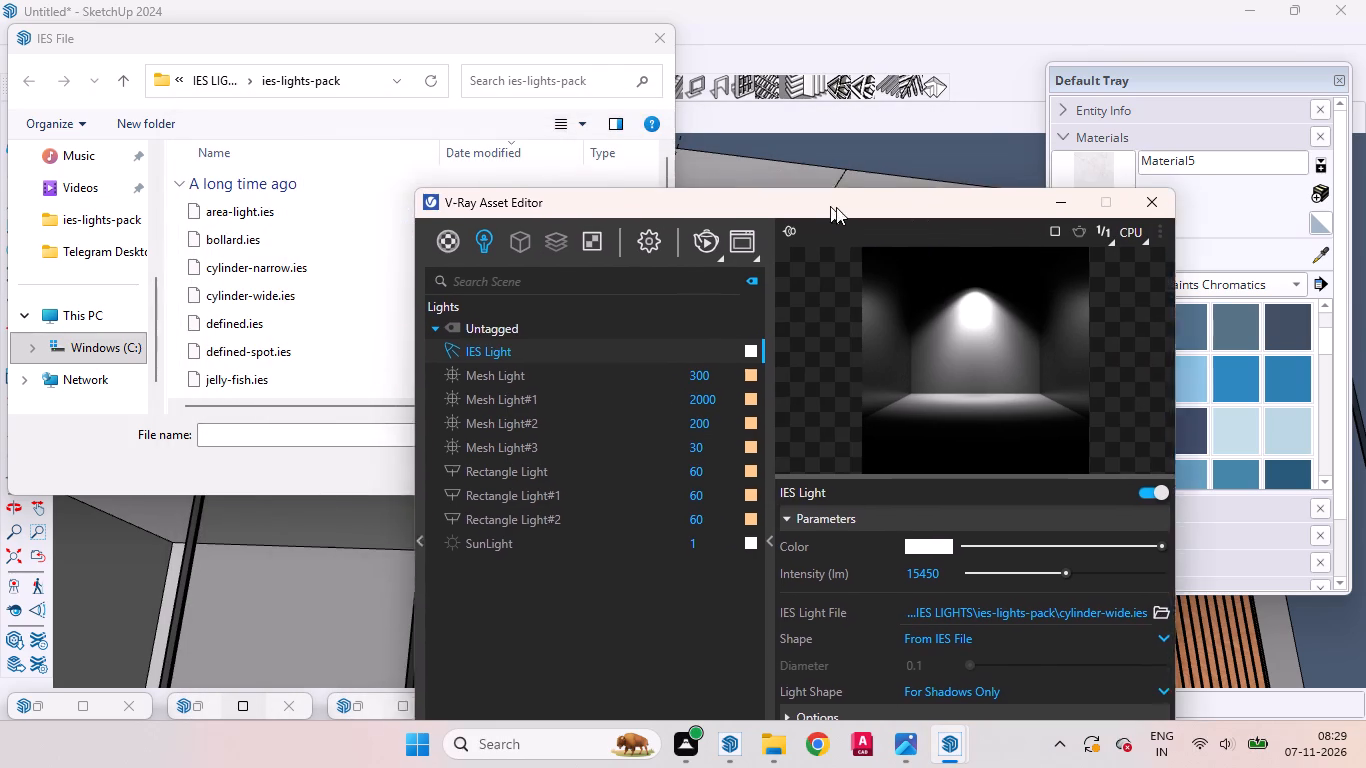
pyautogui.moveTo(836, 207); pyautogui.dragTo(898, 221)
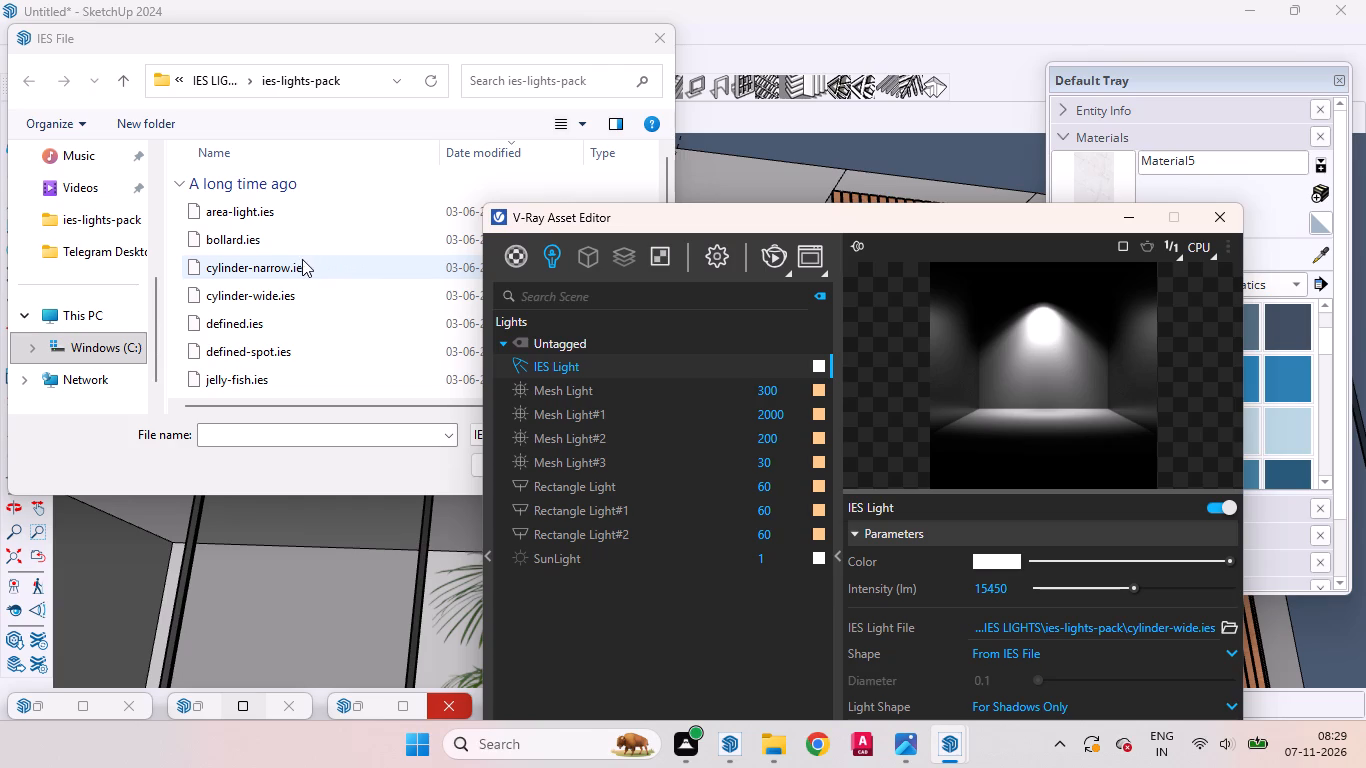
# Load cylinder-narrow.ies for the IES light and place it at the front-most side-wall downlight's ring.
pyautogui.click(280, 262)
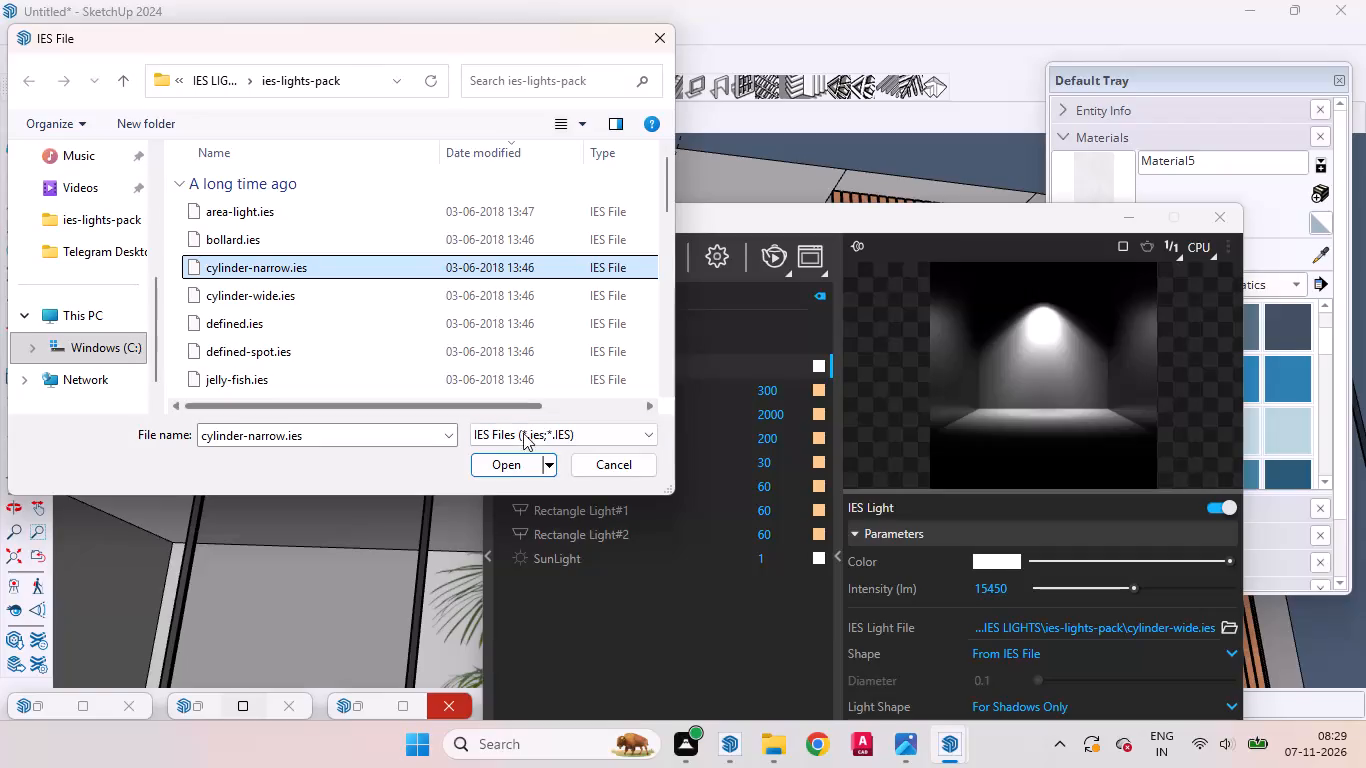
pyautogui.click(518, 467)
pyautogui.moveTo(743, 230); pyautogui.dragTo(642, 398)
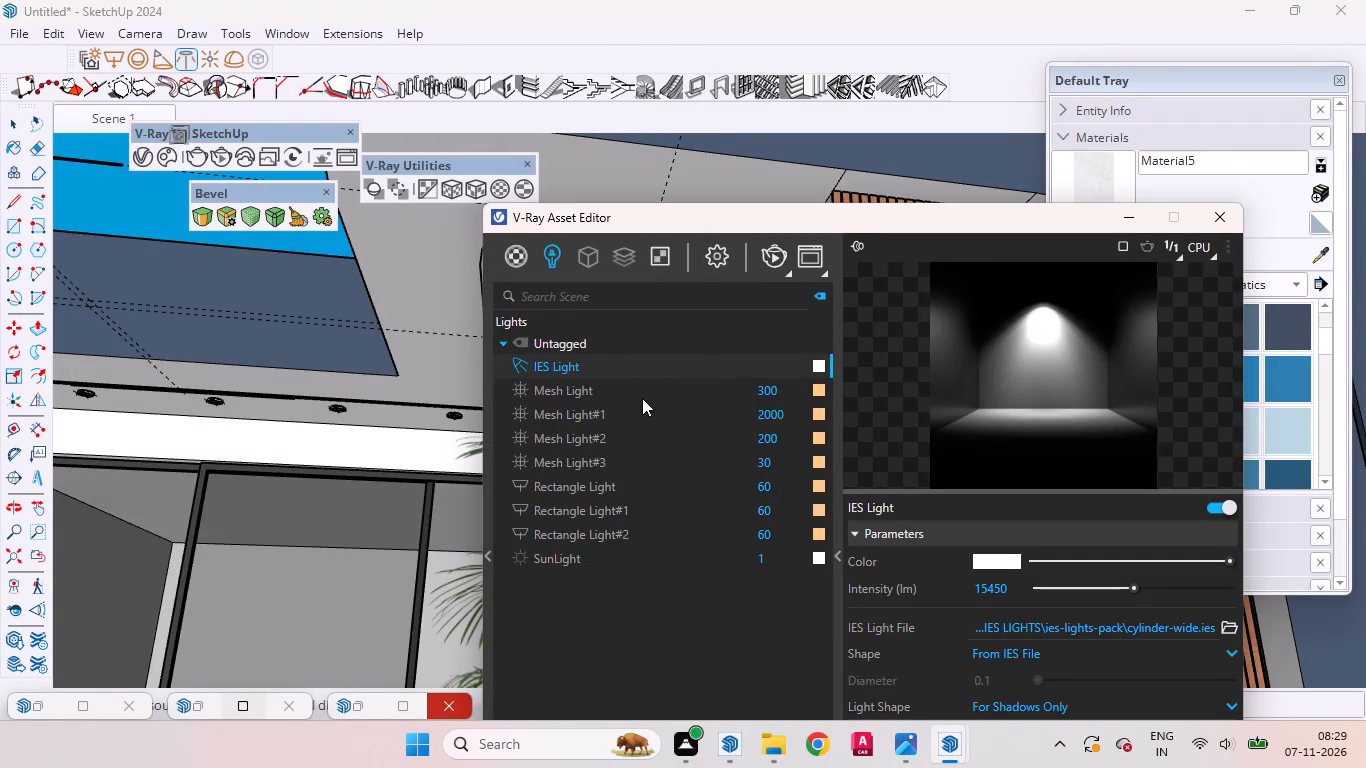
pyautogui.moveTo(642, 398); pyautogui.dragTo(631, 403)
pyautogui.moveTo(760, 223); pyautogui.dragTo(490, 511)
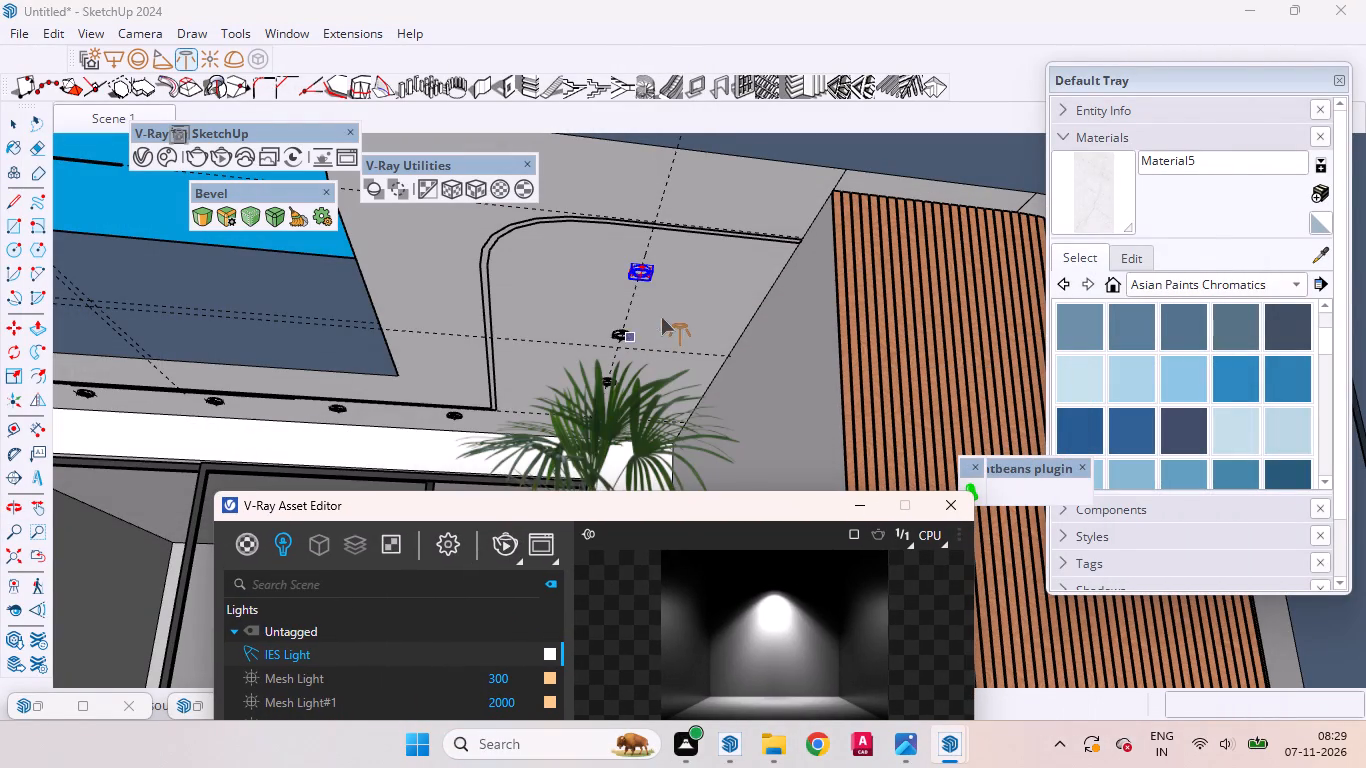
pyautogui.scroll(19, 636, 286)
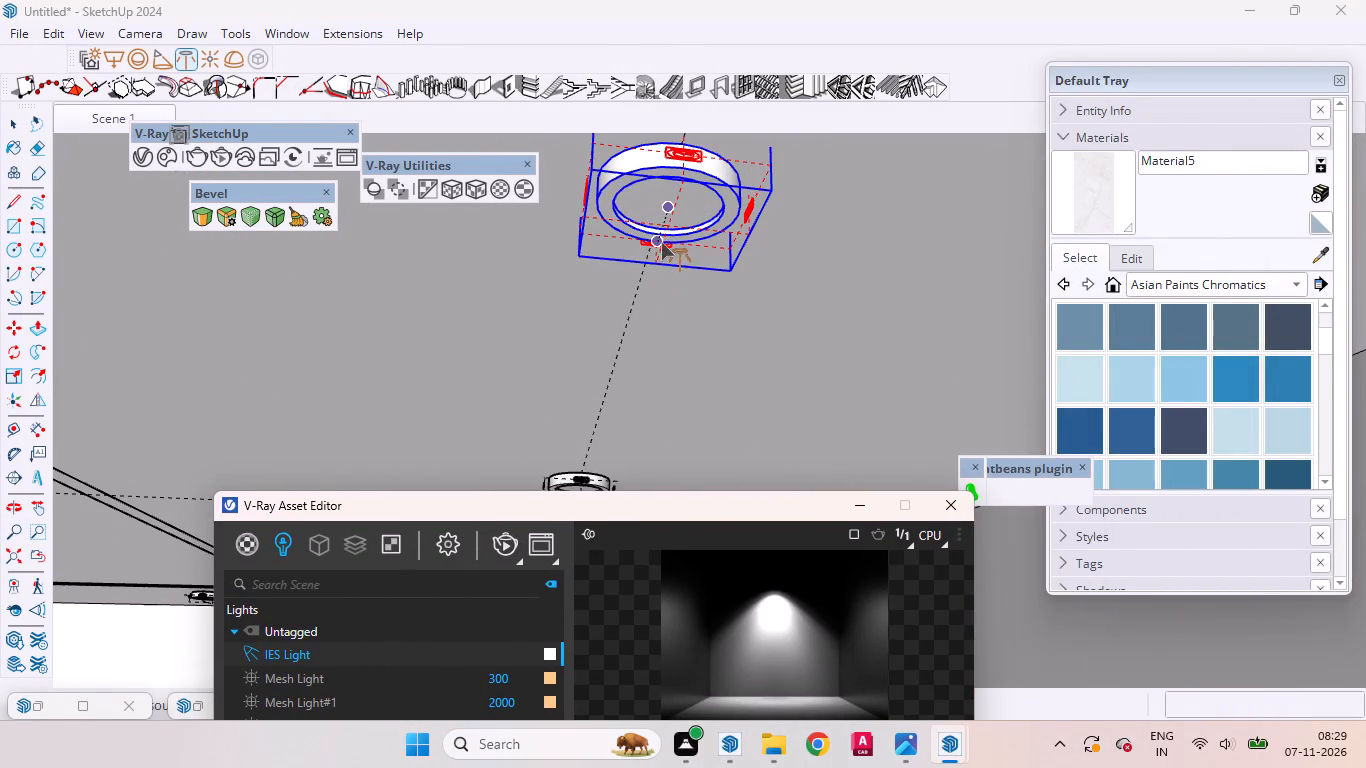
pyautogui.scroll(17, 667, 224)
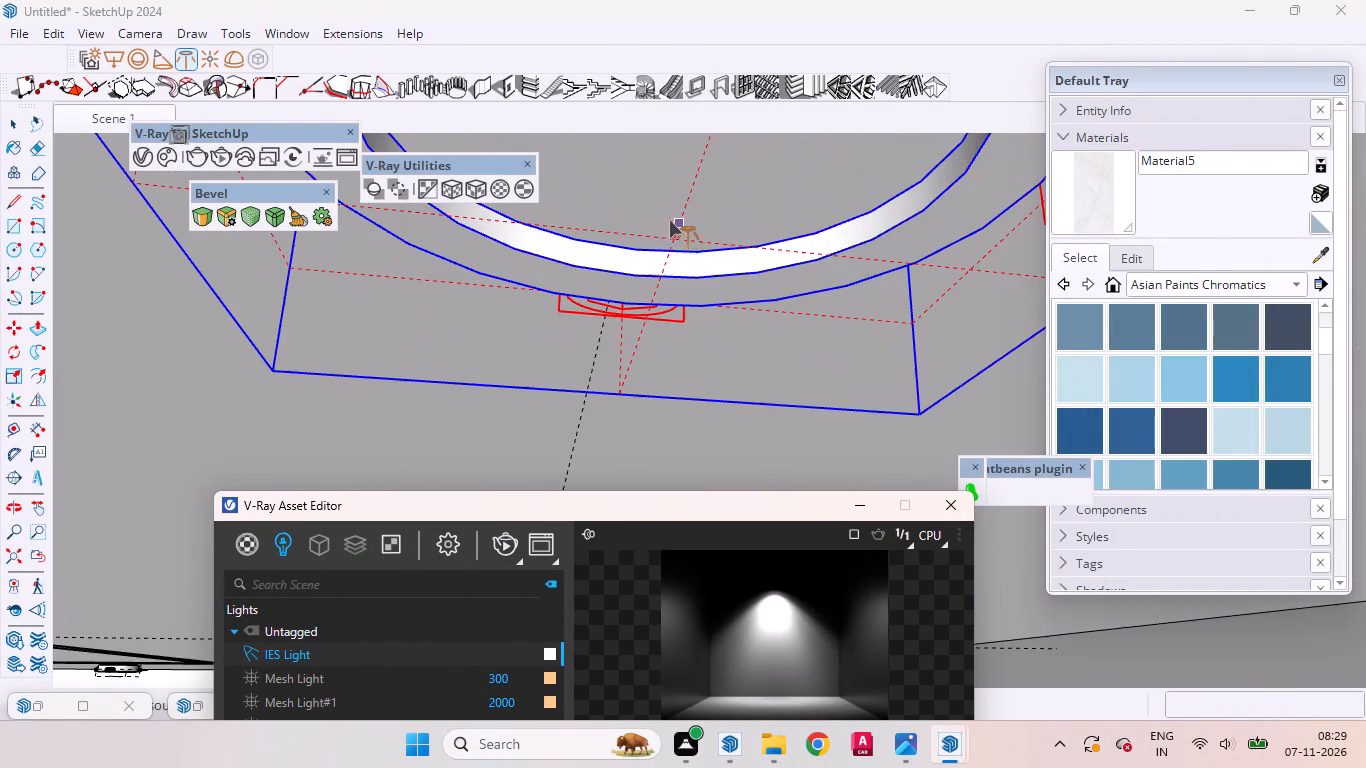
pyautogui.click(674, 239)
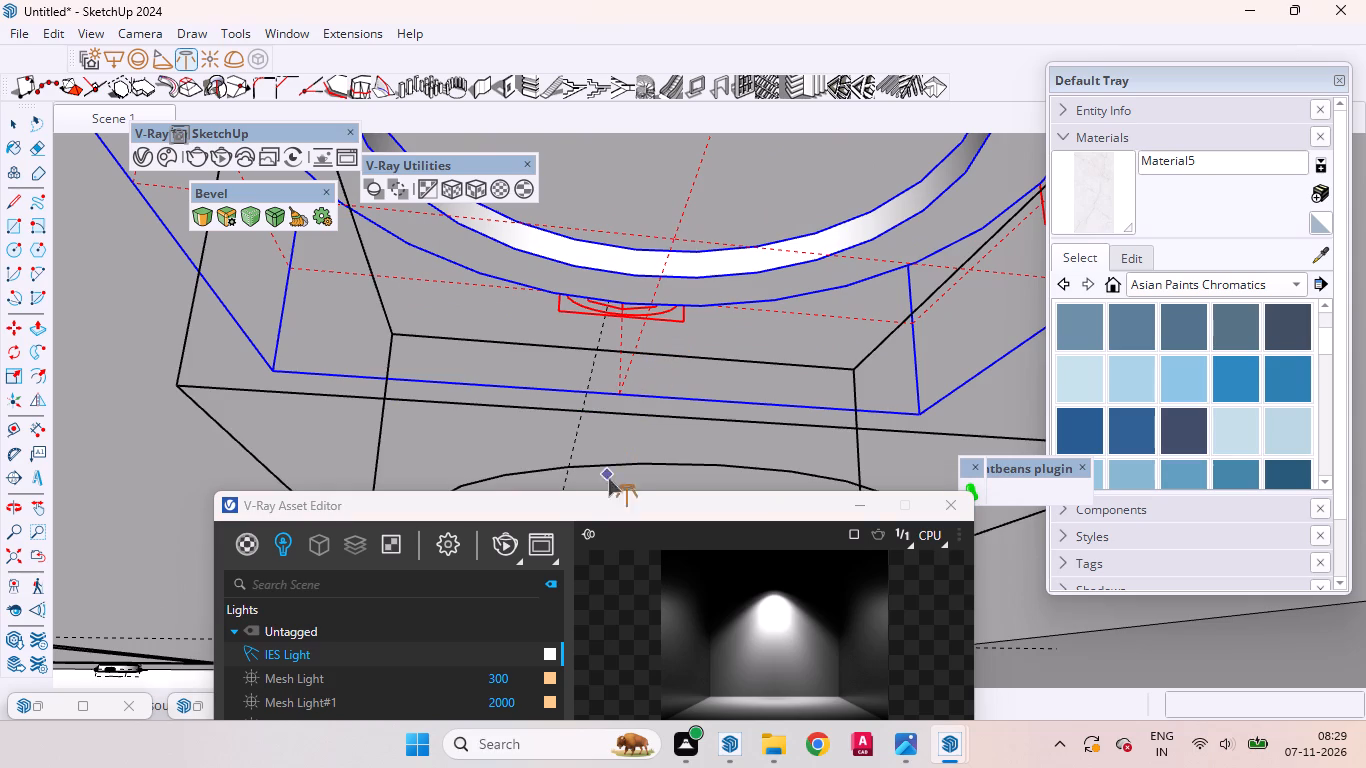
# Examine the cylinder-narrow IES light's preview and parameters in the V-Ray Asset Editor beside the cylinder-wide one.
pyautogui.moveTo(611, 506); pyautogui.dragTo(652, 104)
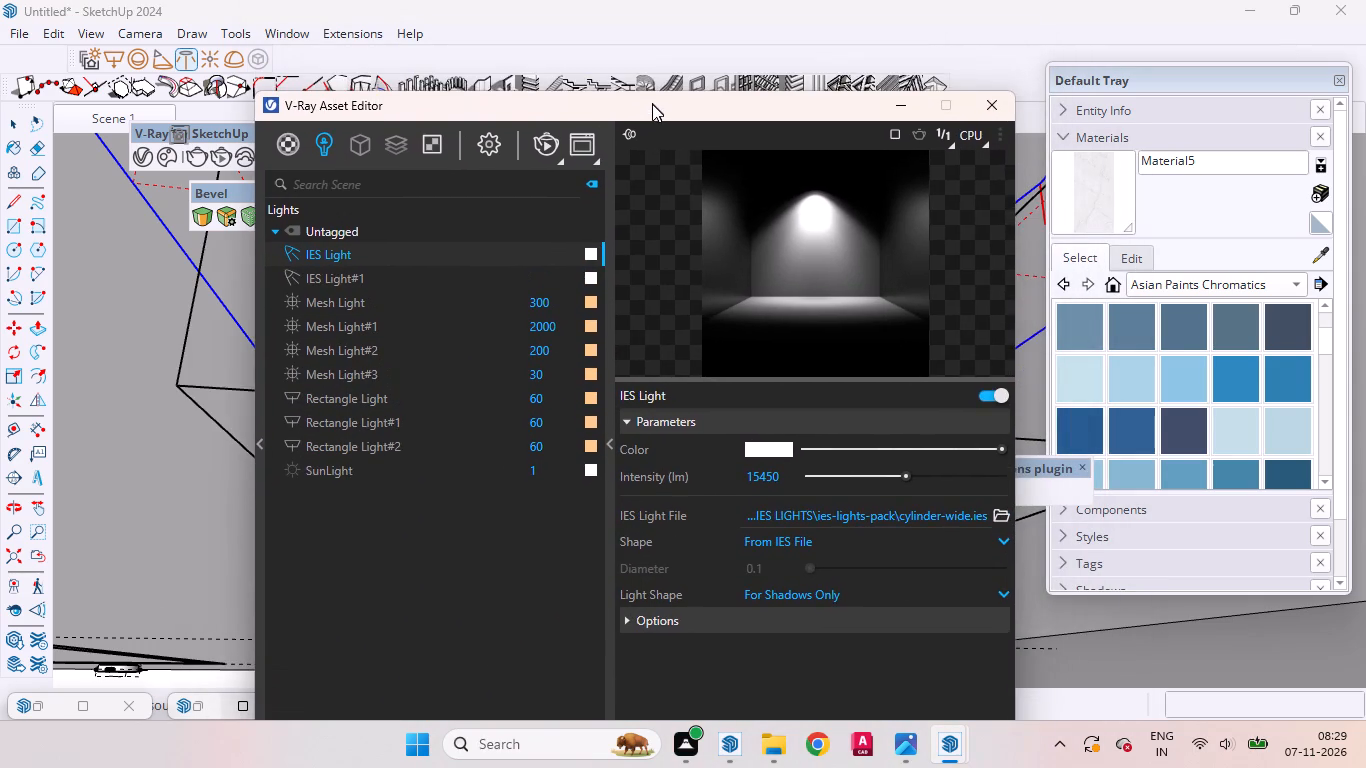
pyautogui.moveTo(652, 104); pyautogui.dragTo(616, 155)
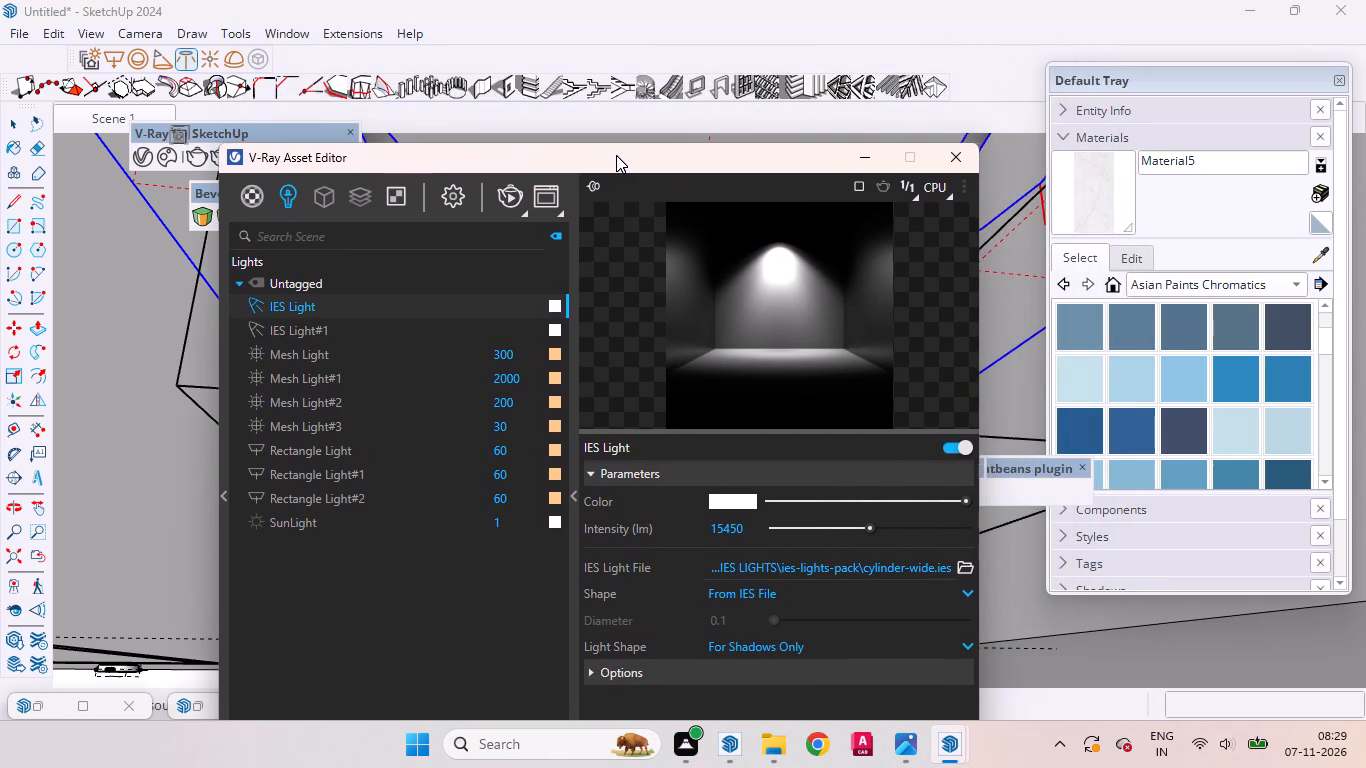
pyautogui.moveTo(616, 155); pyautogui.dragTo(624, 187)
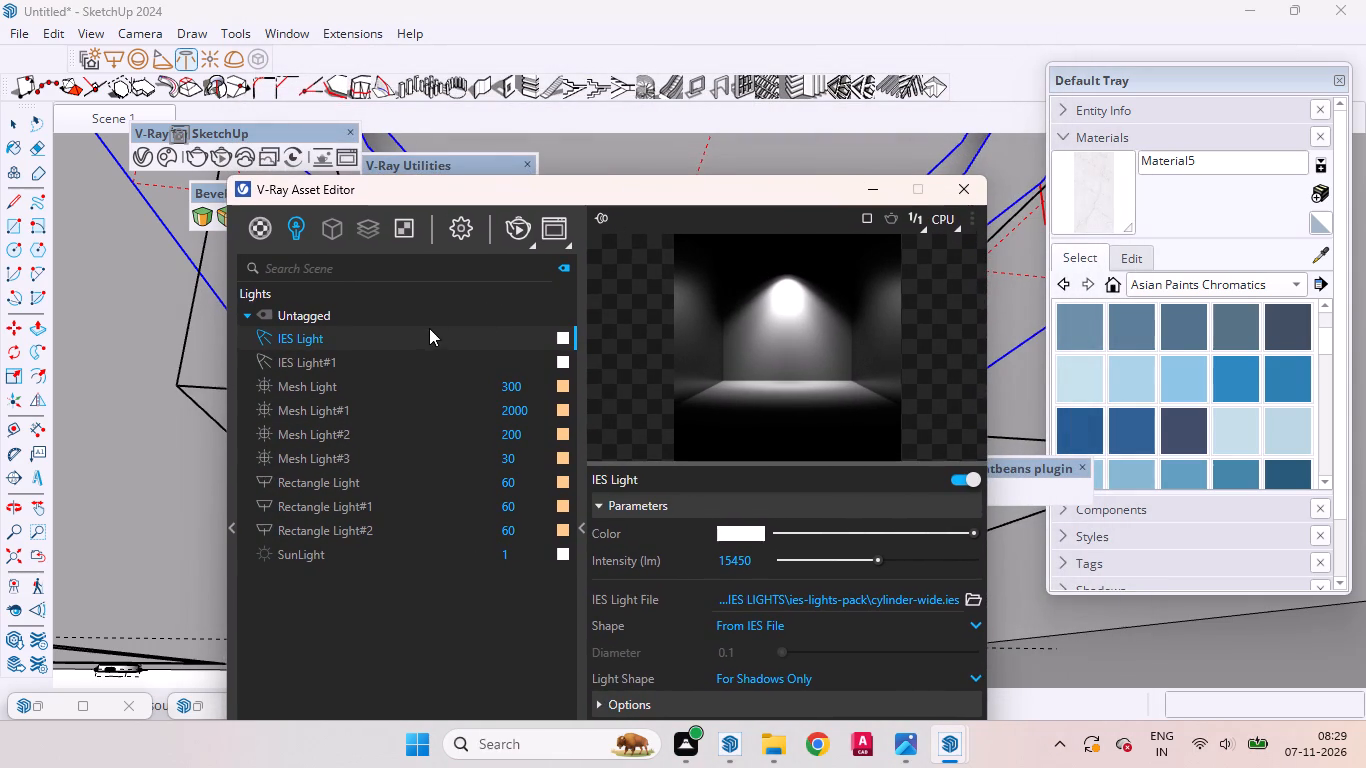
pyautogui.click(364, 366)
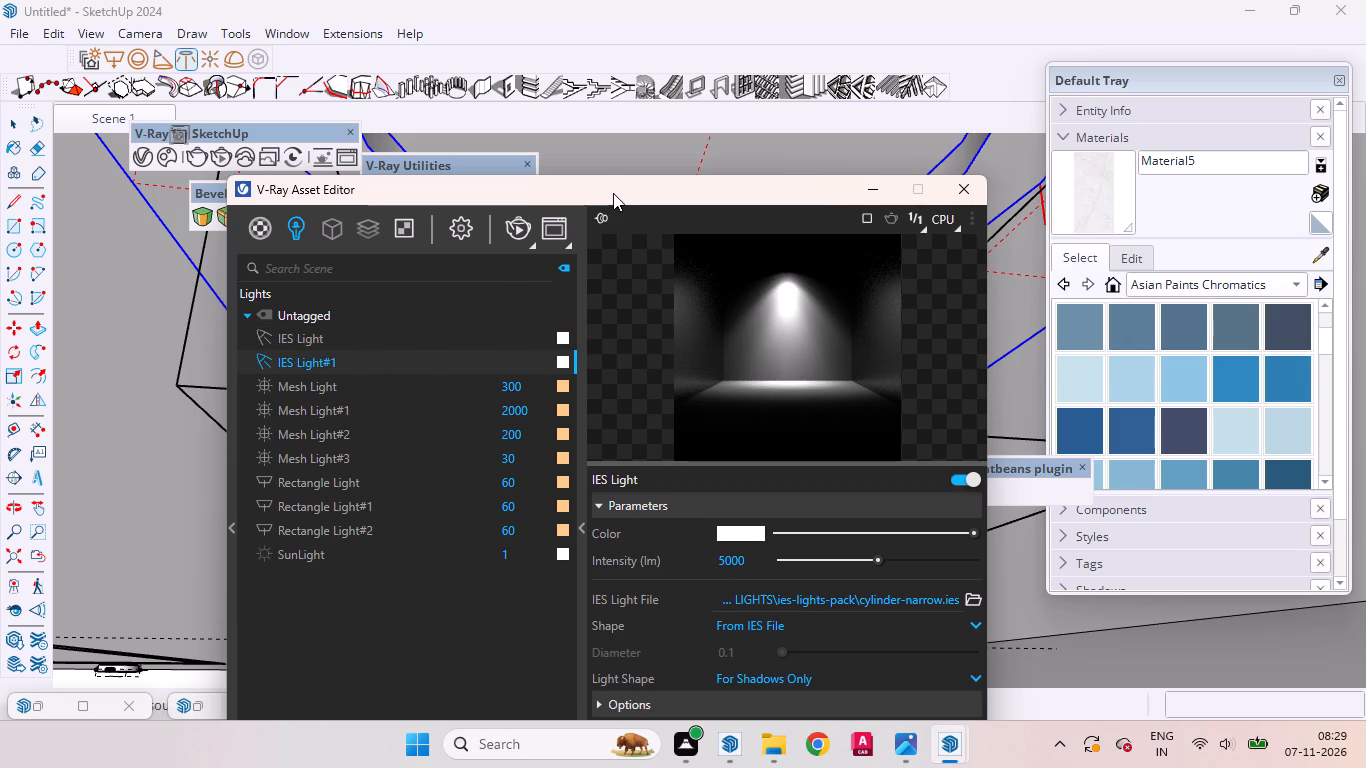
pyautogui.moveTo(613, 193); pyautogui.dragTo(589, 413)
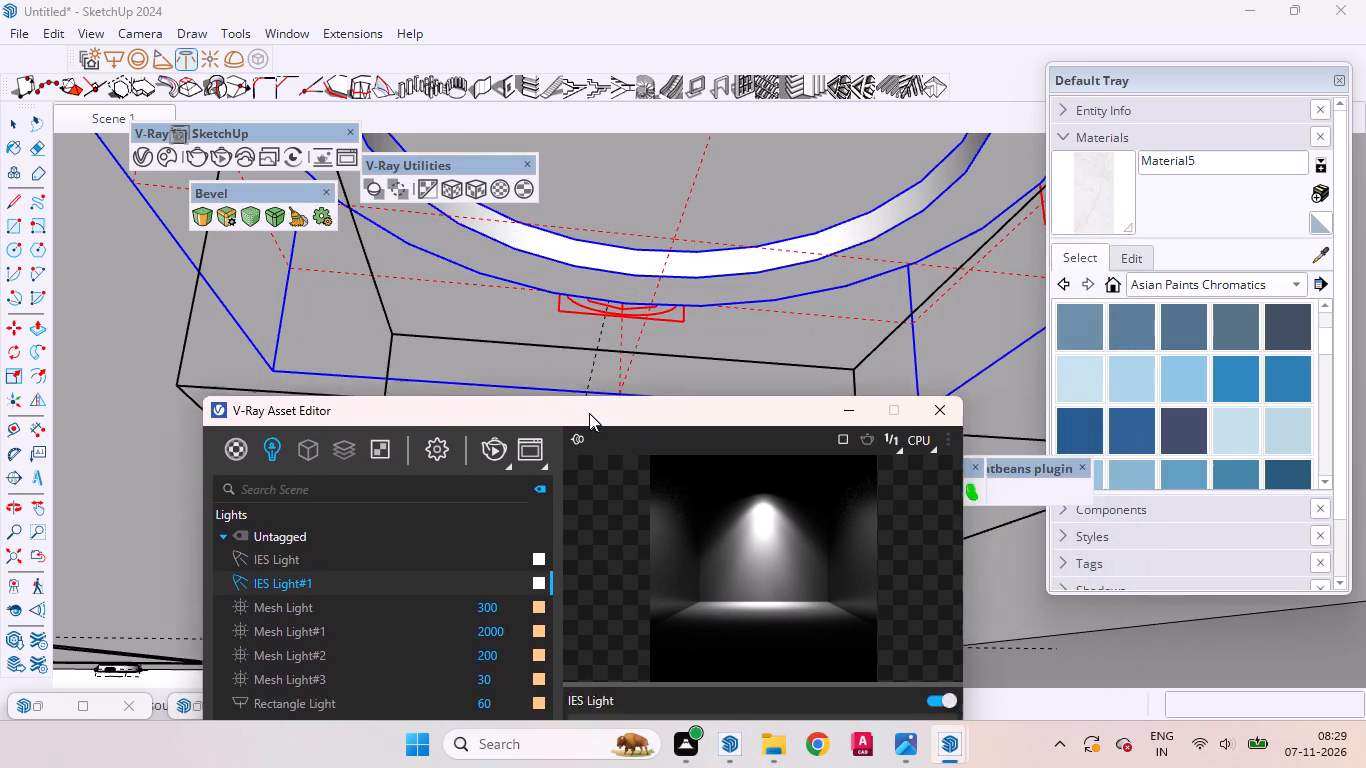
pyautogui.moveTo(589, 413); pyautogui.dragTo(463, 465)
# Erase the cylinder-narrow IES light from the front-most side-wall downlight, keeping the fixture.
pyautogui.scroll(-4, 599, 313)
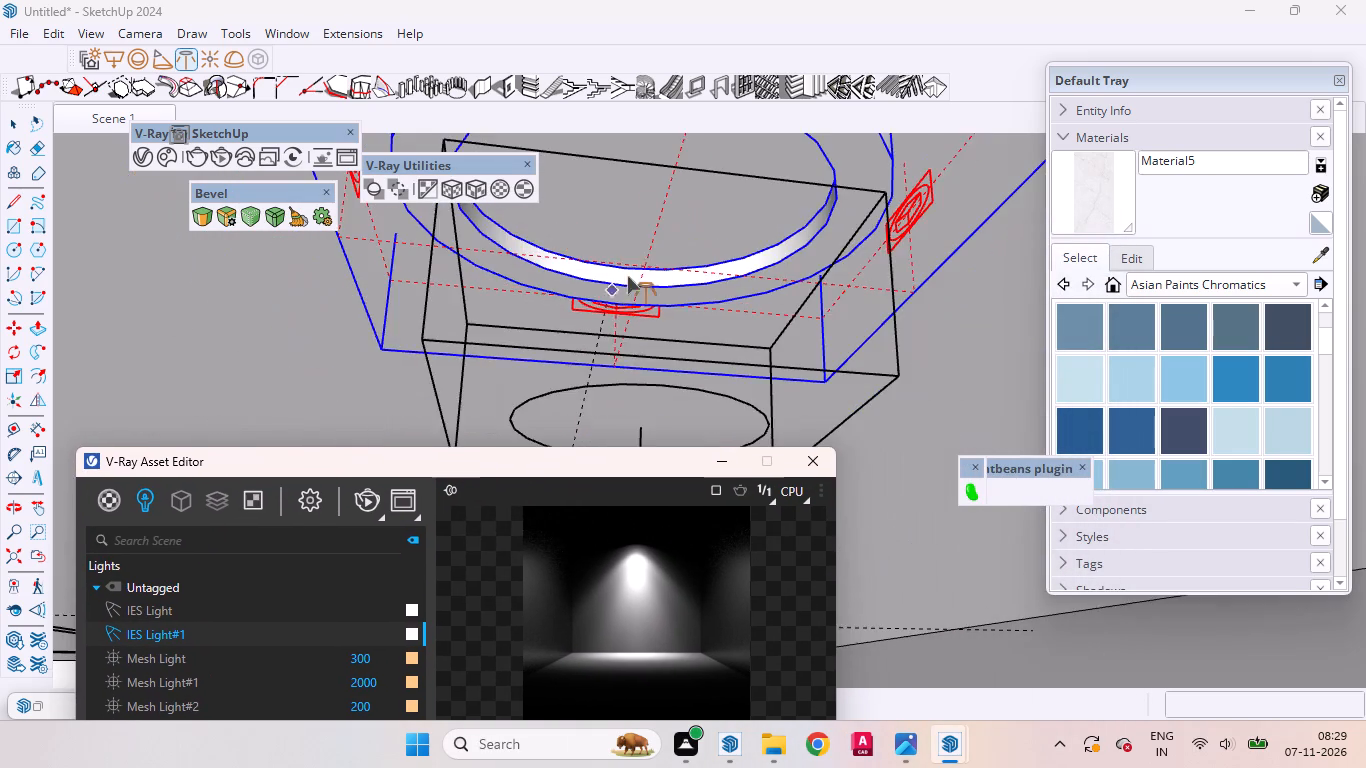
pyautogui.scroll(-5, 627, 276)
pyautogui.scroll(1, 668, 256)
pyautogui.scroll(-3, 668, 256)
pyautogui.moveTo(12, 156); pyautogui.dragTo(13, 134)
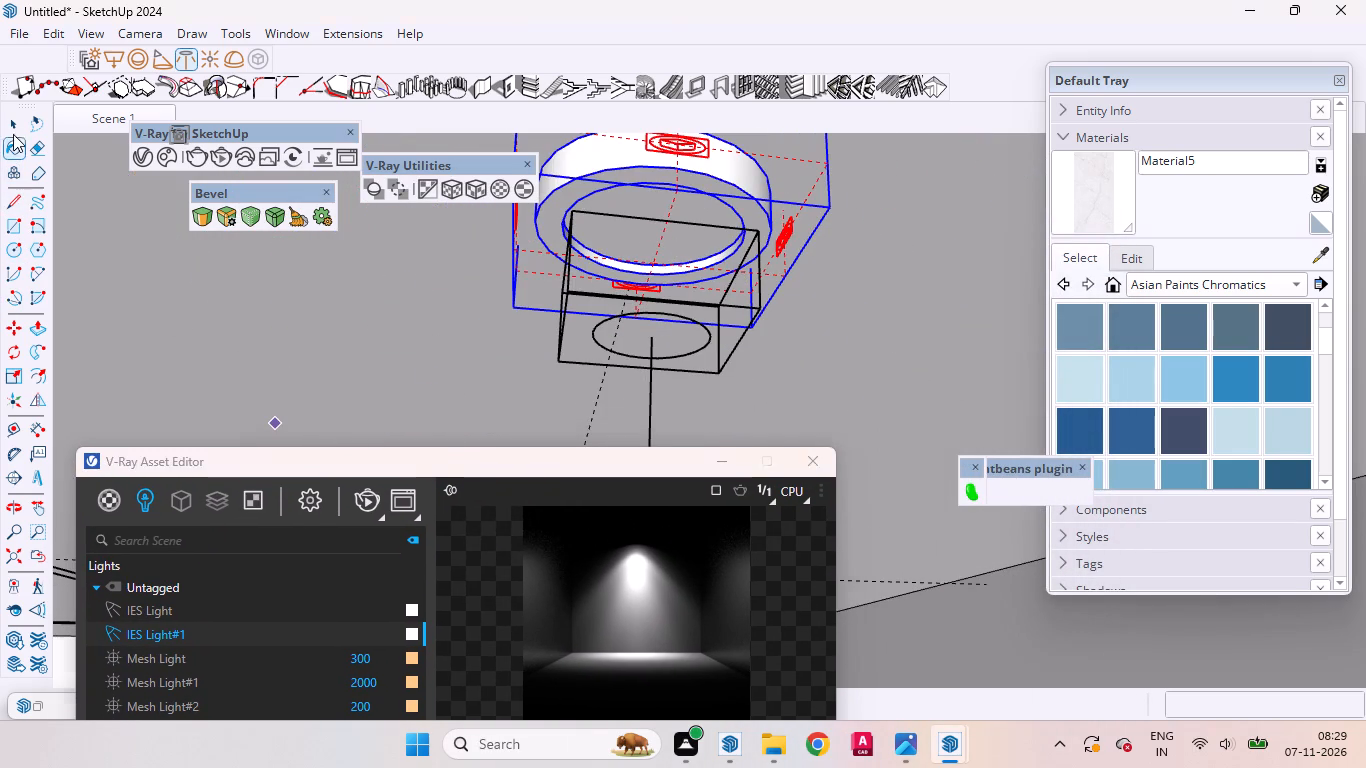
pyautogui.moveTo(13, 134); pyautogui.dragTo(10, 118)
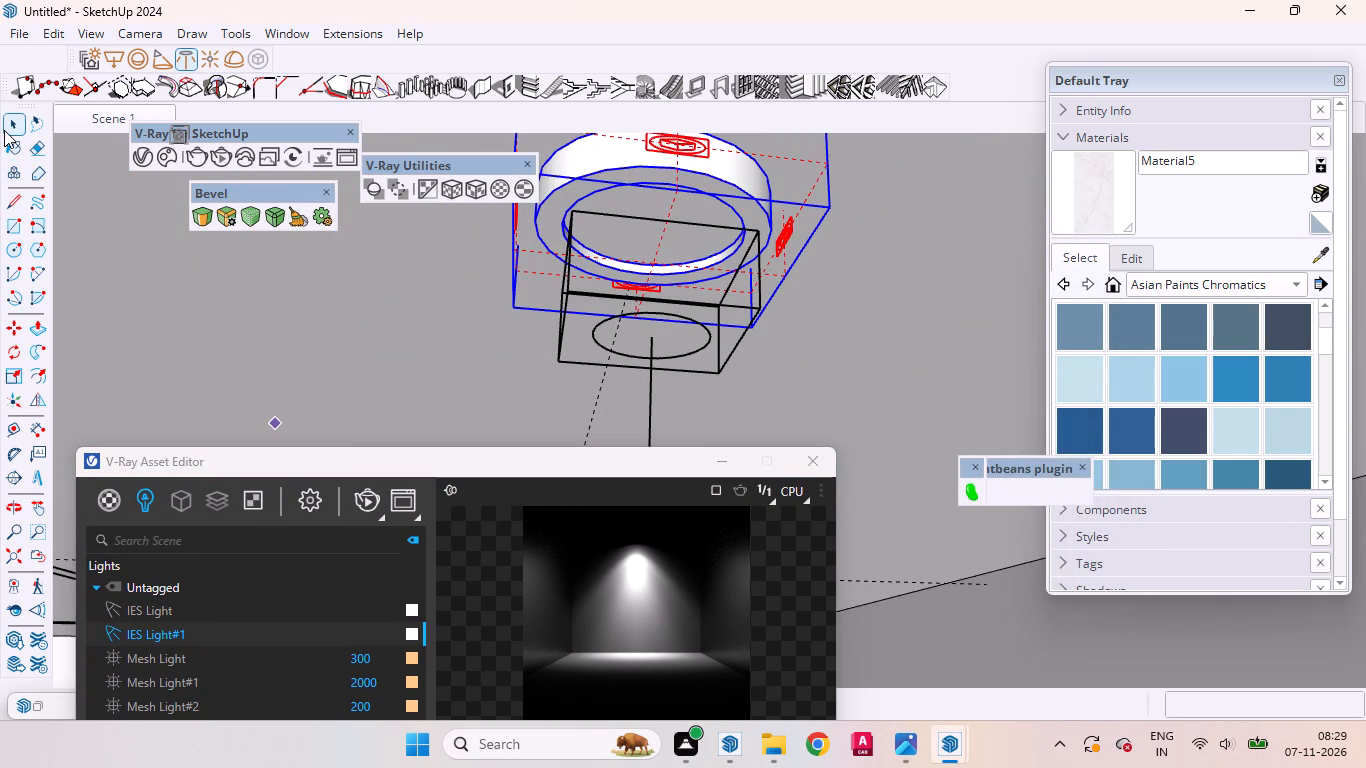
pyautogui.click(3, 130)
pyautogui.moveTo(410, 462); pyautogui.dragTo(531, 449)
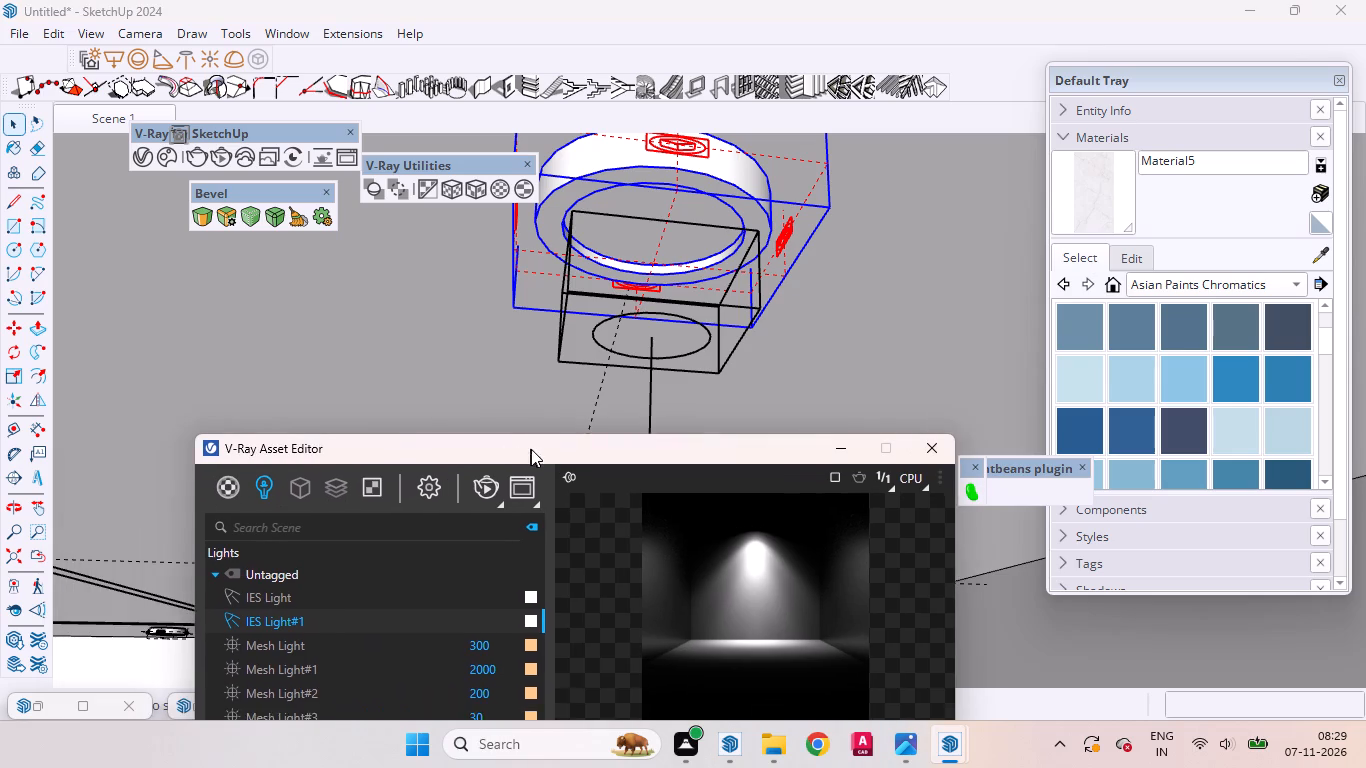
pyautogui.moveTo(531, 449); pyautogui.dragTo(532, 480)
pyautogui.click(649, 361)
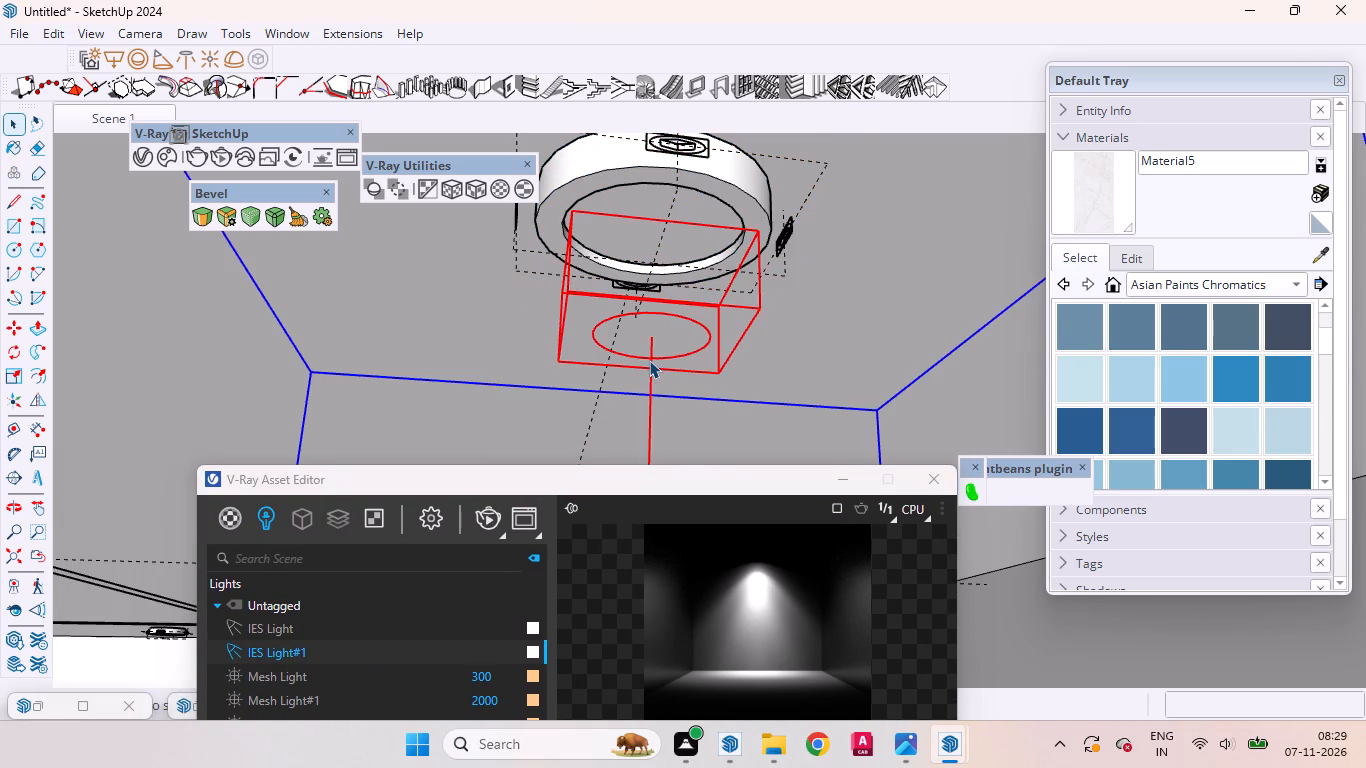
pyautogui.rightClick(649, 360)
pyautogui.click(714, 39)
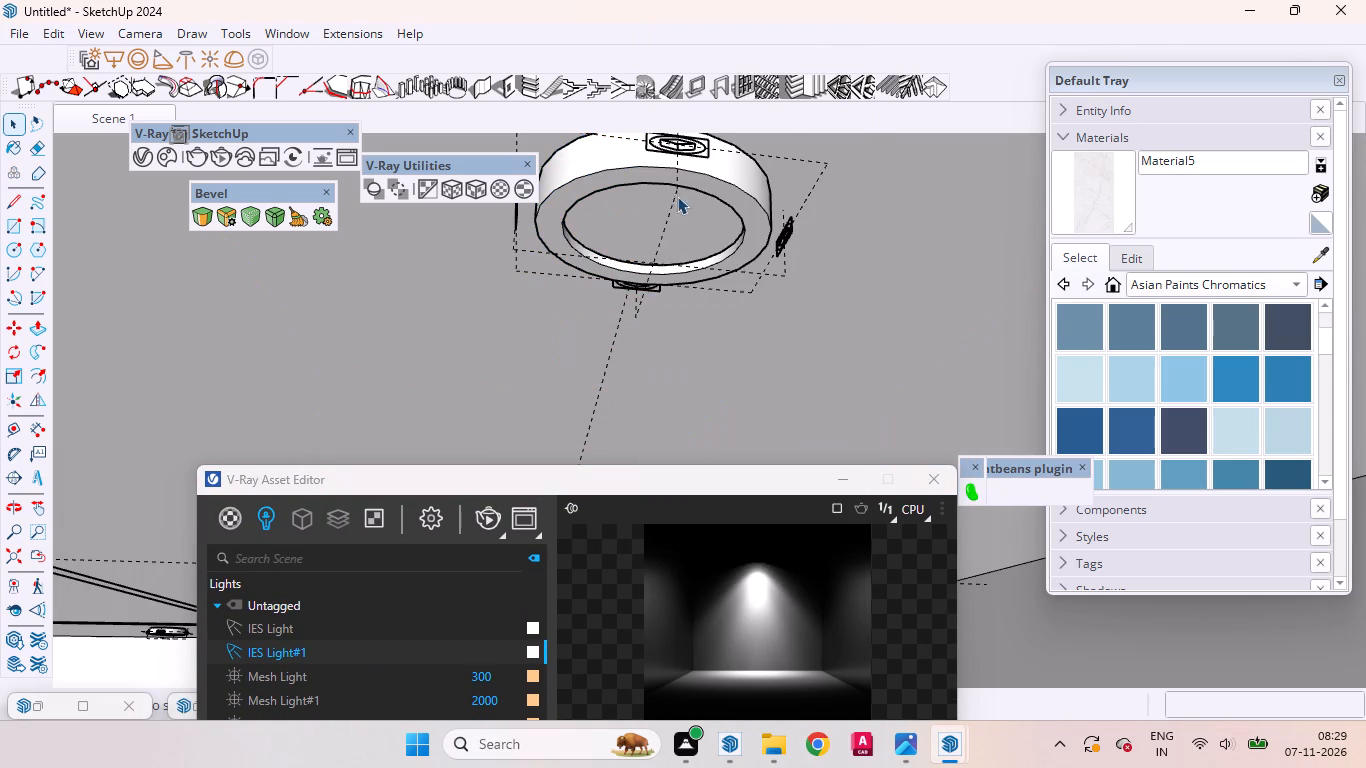
# Create a V-Ray IES light from area-light.ies and place it at the front-most side-wall downlight's ring.
pyautogui.click(185, 57)
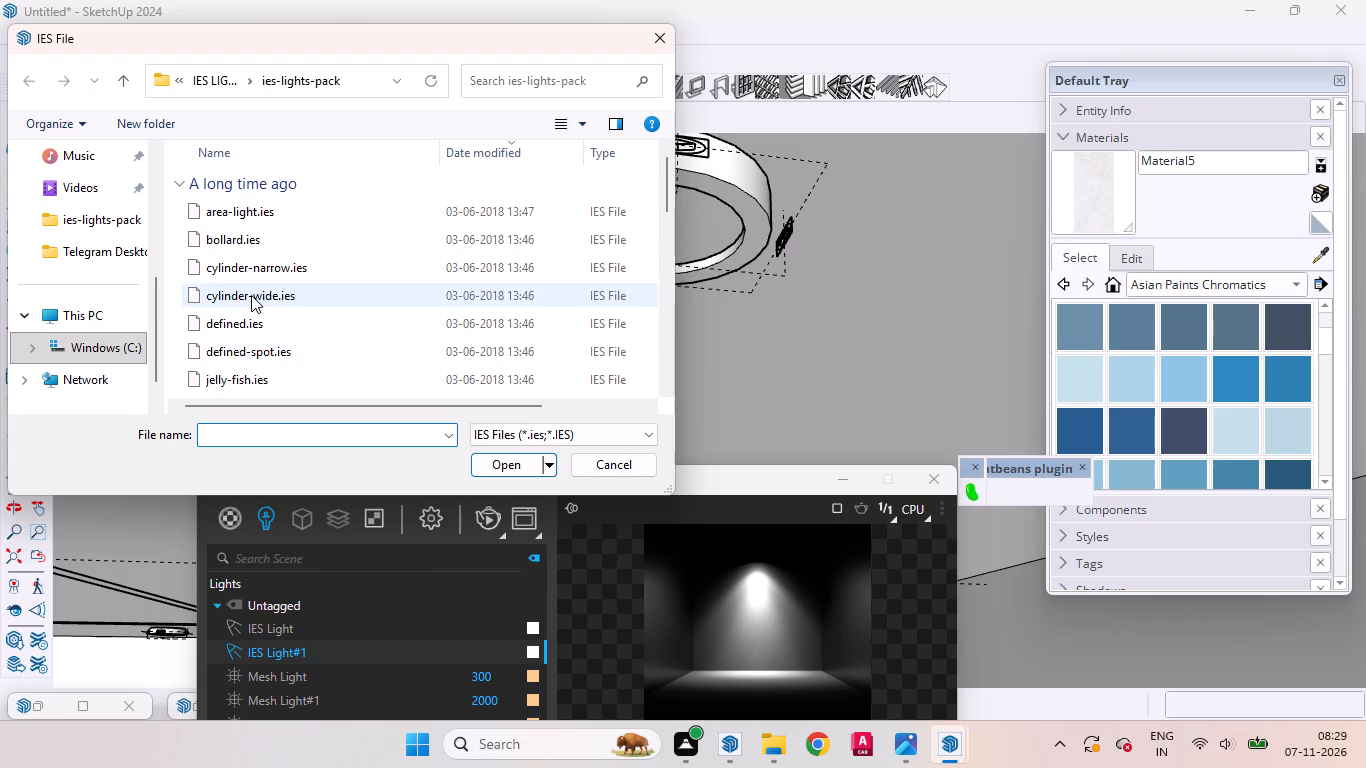
pyautogui.click(242, 218)
pyautogui.click(491, 461)
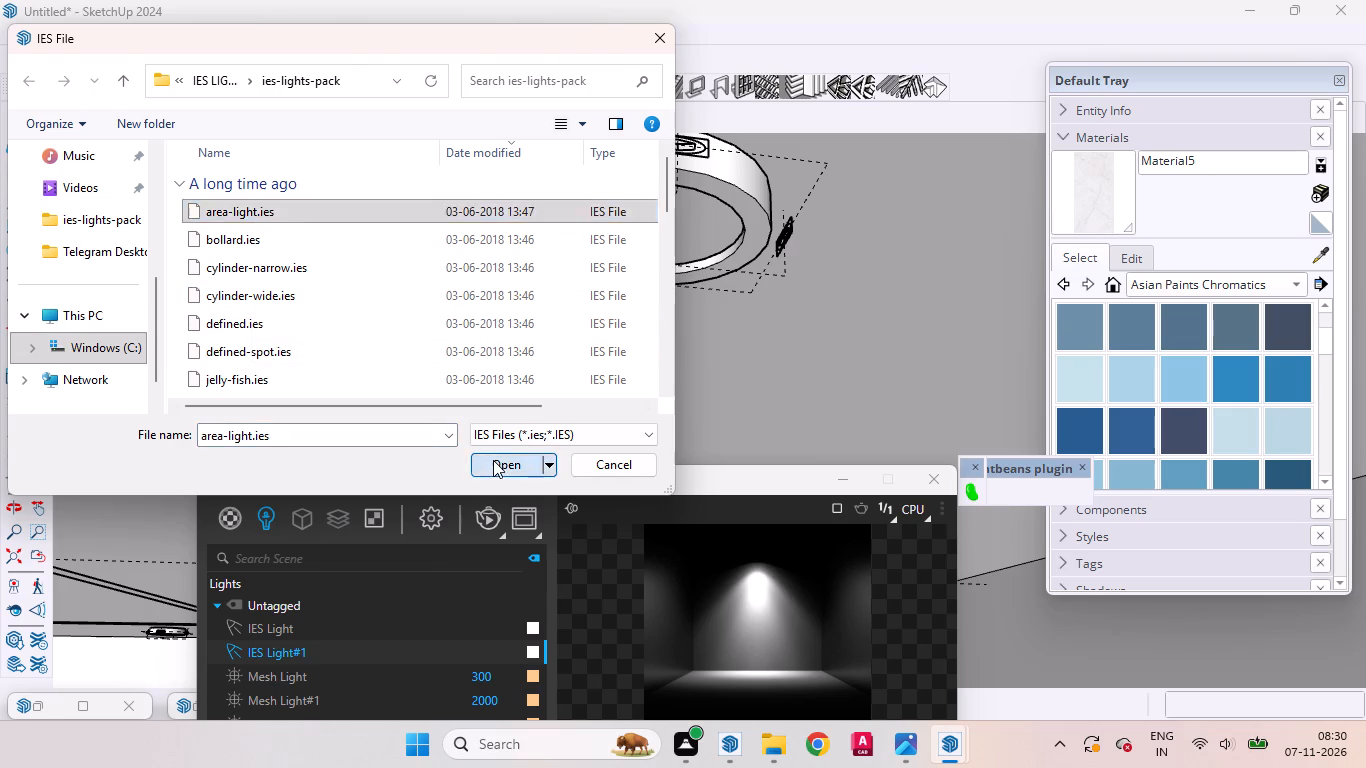
pyautogui.scroll(5, 656, 263)
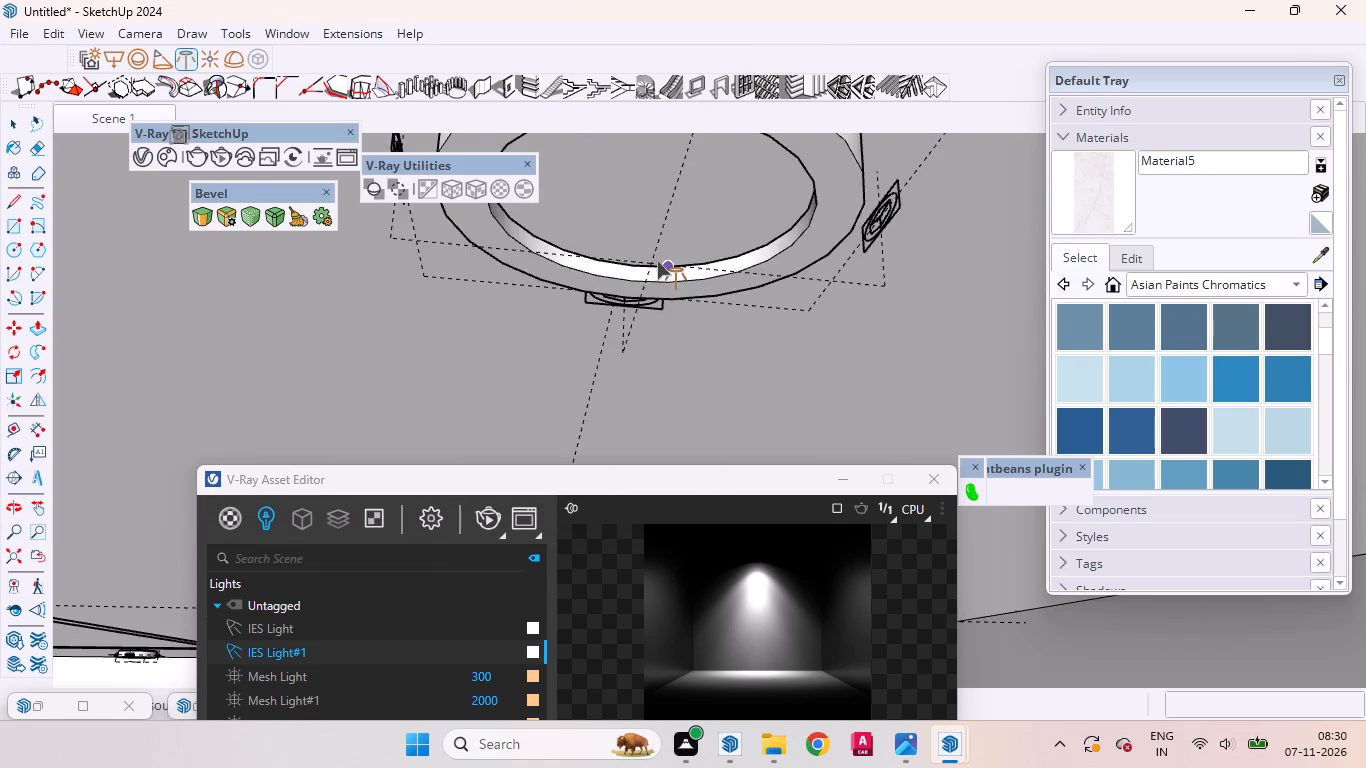
pyautogui.scroll(10, 657, 261)
pyautogui.click(629, 279)
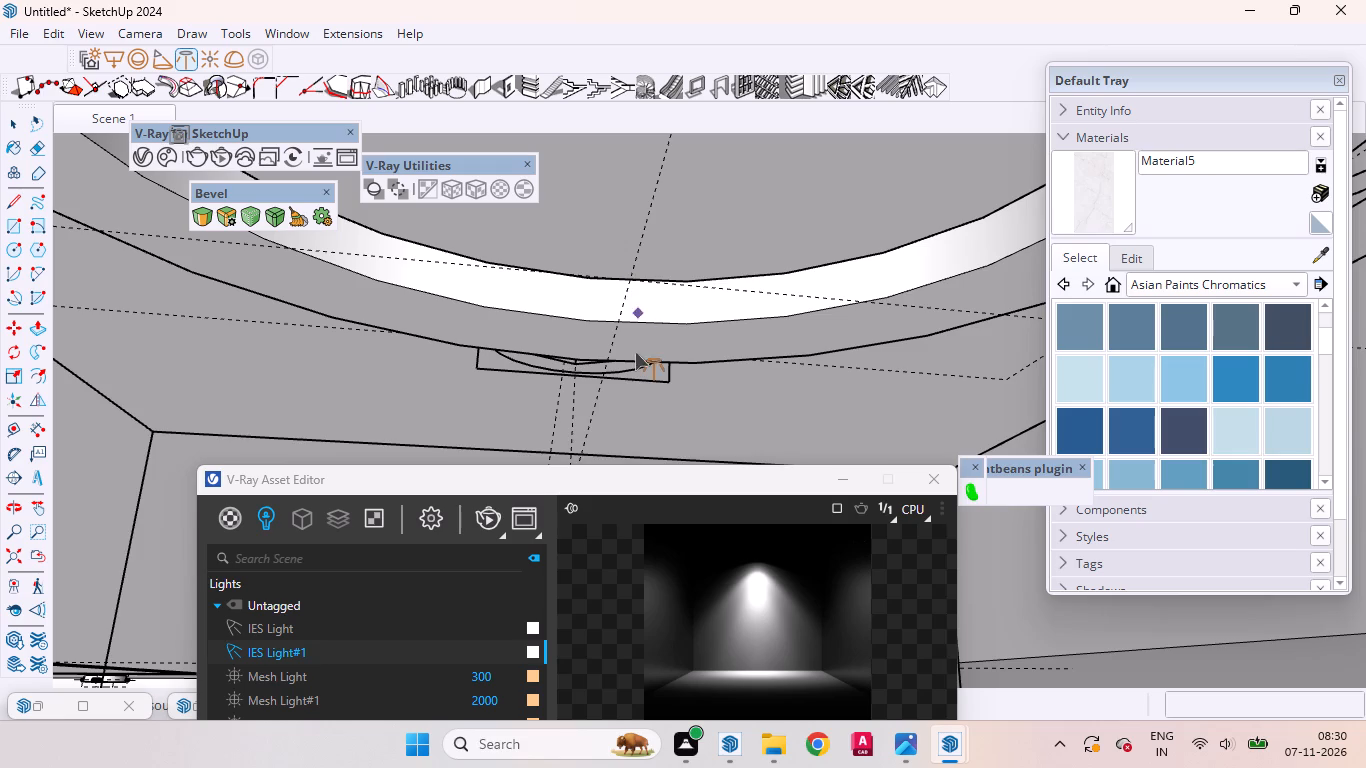
# Compare the beam previews and intensities of the area-light, cylinder-narrow and cylinder-wide IES lights in the V-Ray Asset Editor.
pyautogui.moveTo(565, 478); pyautogui.dragTo(584, 213)
pyautogui.click(345, 406)
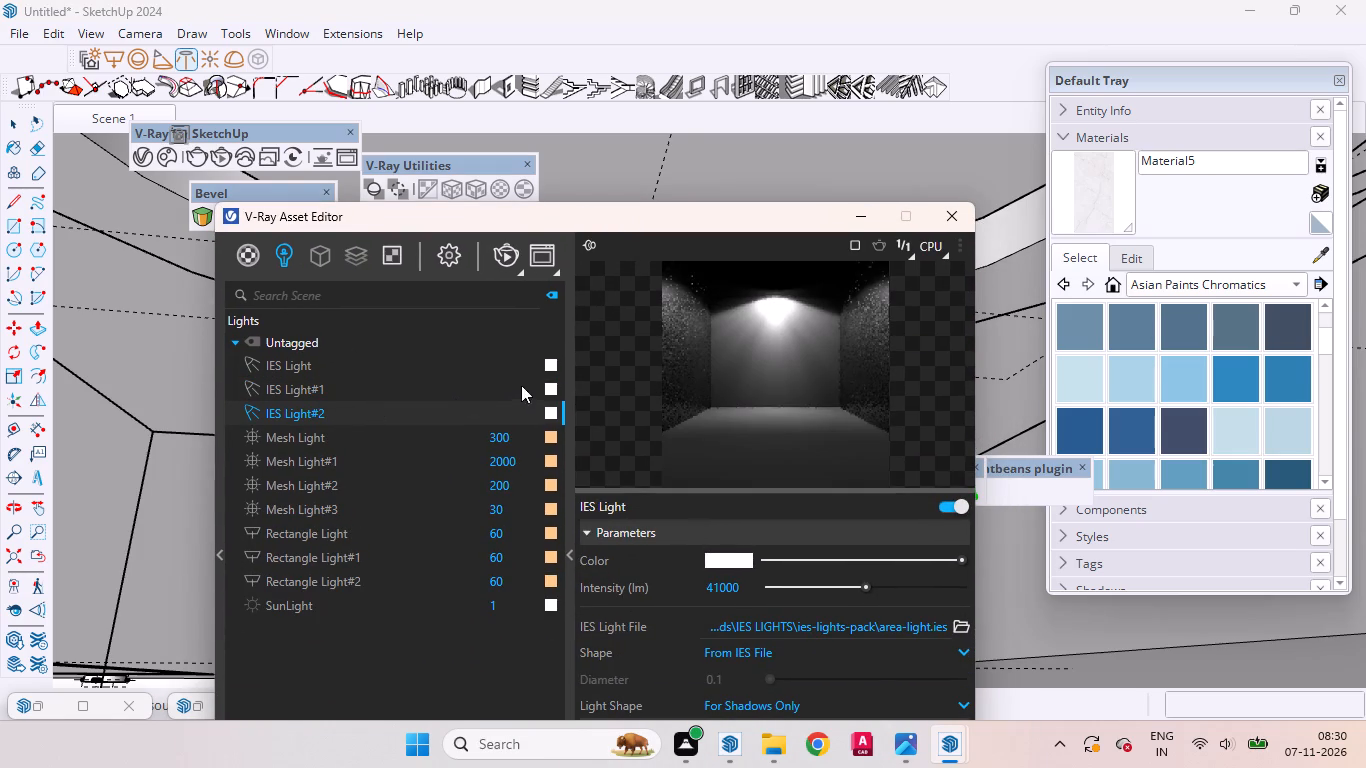
pyautogui.moveTo(669, 216); pyautogui.dragTo(653, 235)
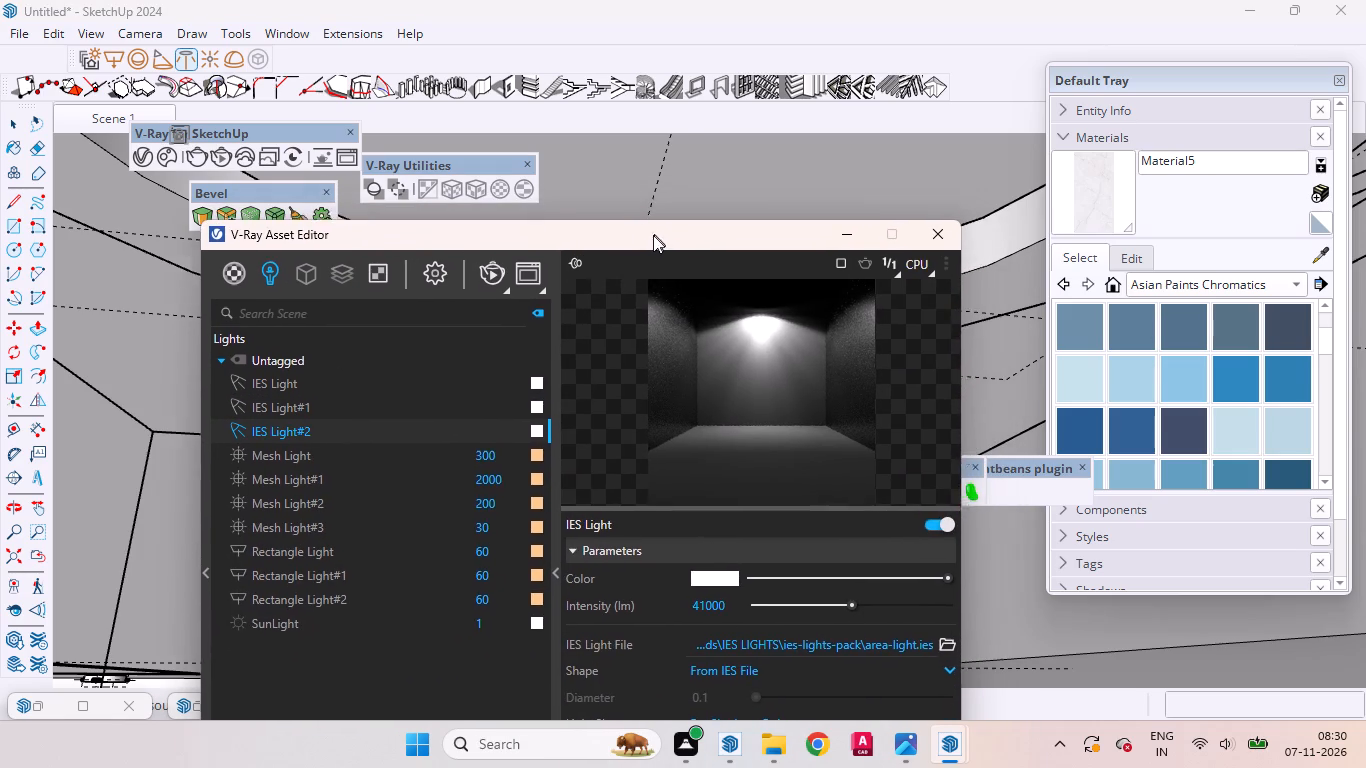
pyautogui.moveTo(653, 235); pyautogui.dragTo(583, 332)
pyautogui.click(259, 497)
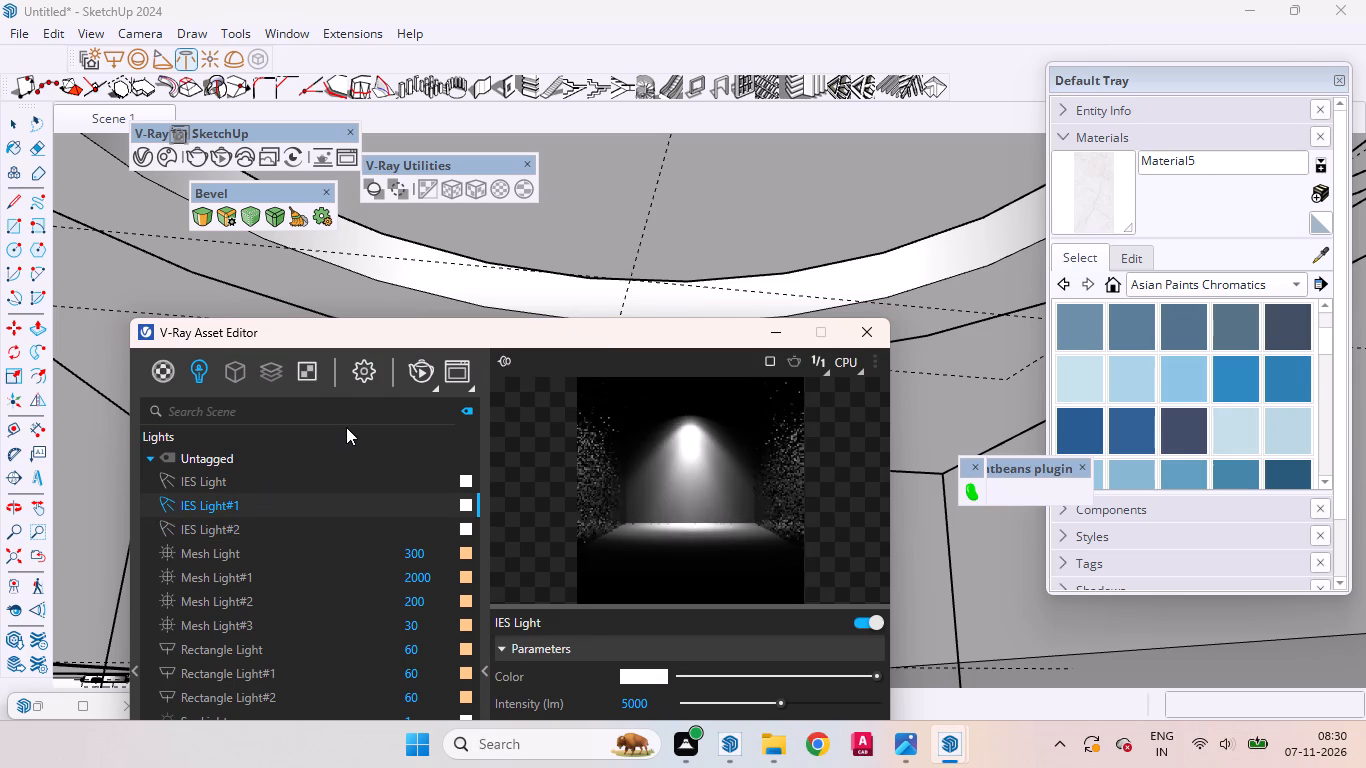
pyautogui.click(256, 473)
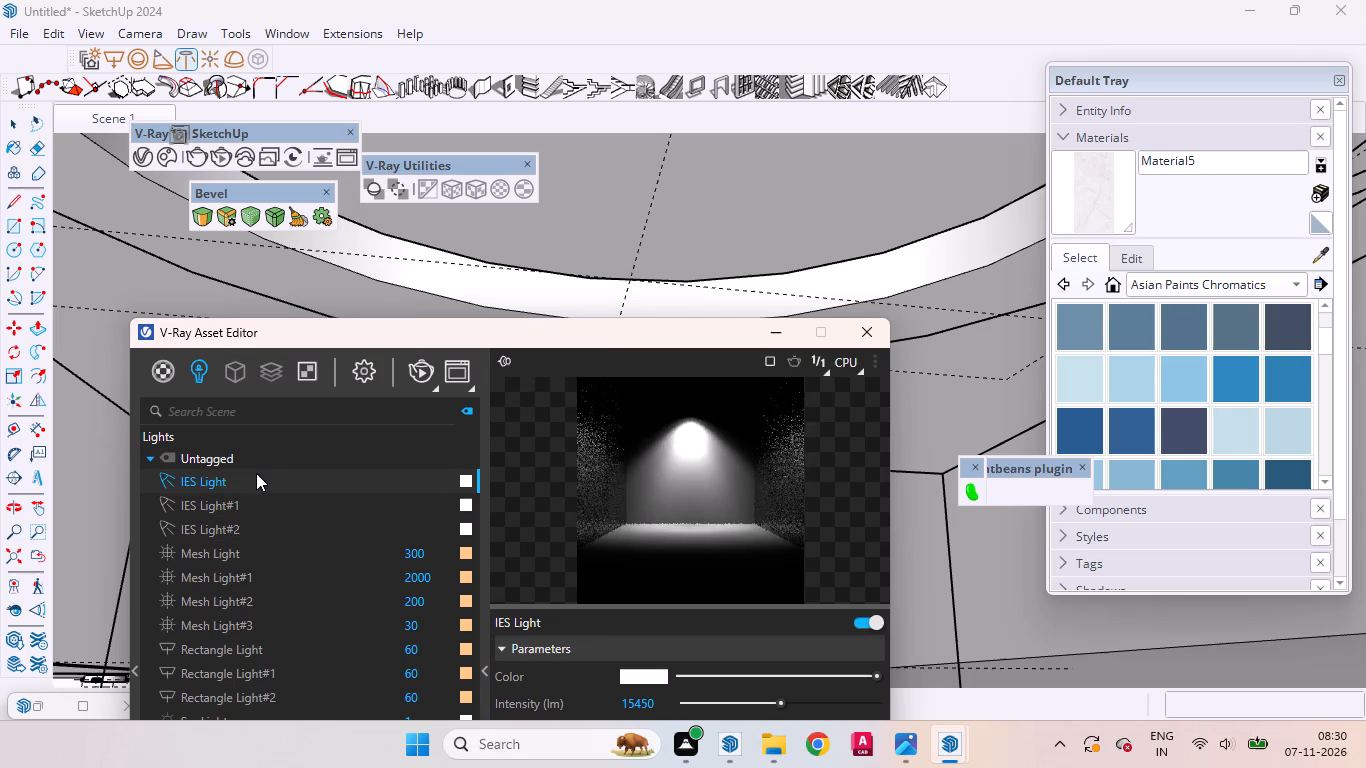
pyautogui.click(246, 503)
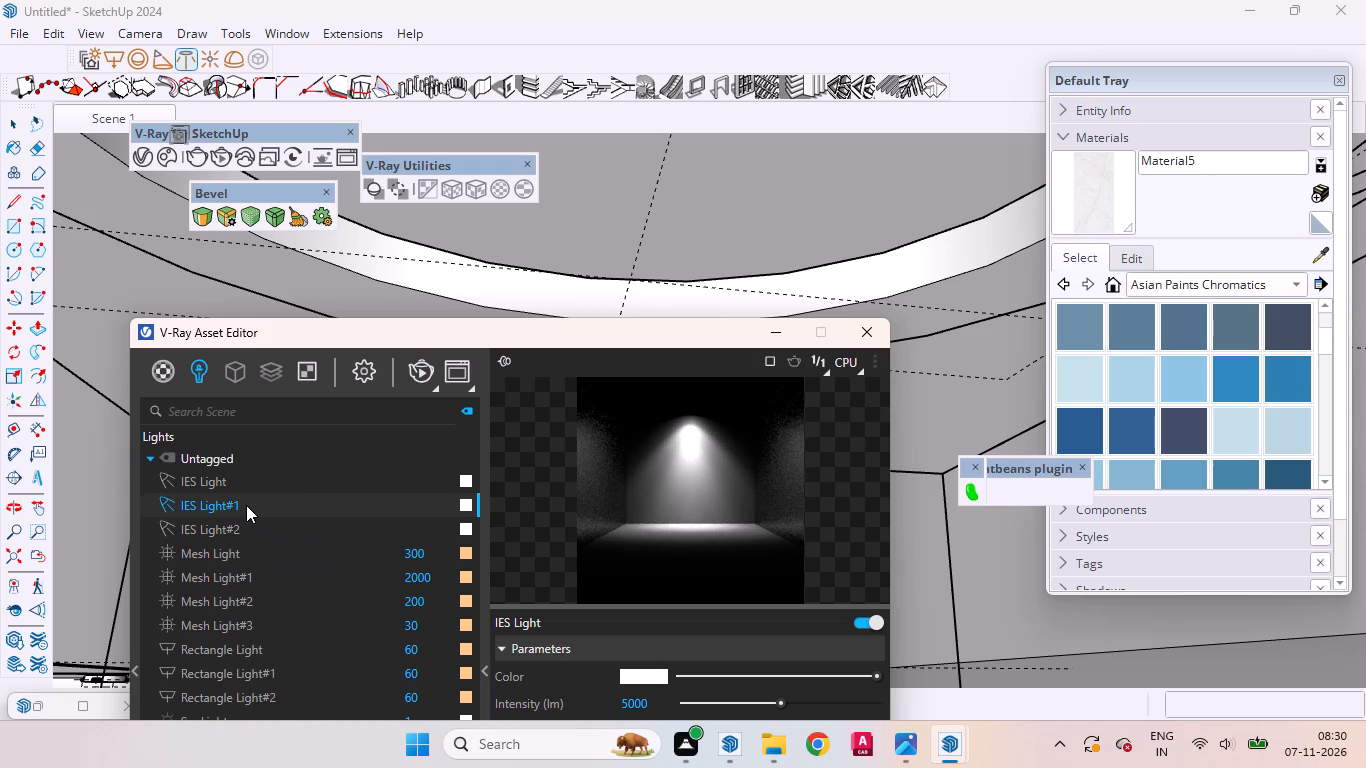
pyautogui.click(242, 479)
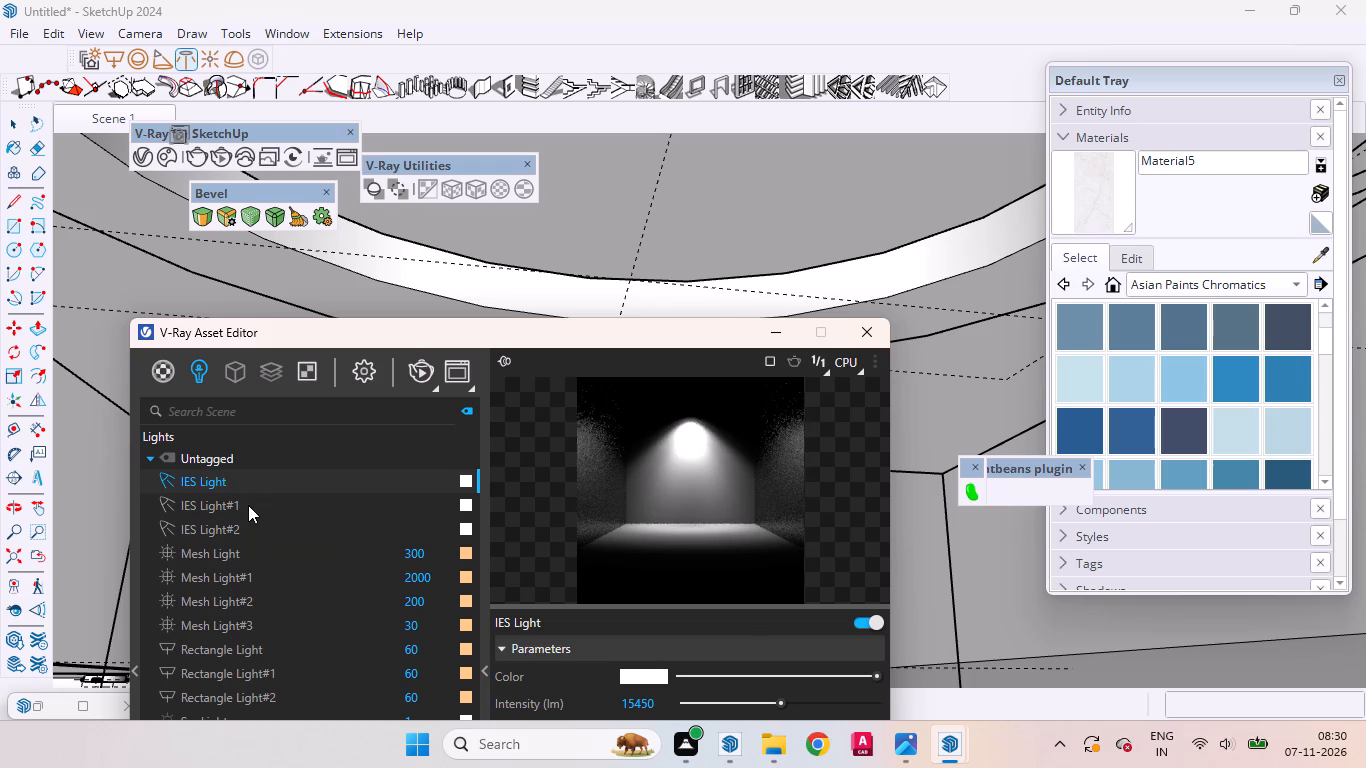
# Compare the beam previews and intensities of the second and third IES lights in the V-Ray Asset Editor.
pyautogui.click(246, 507)
pyautogui.click(247, 519)
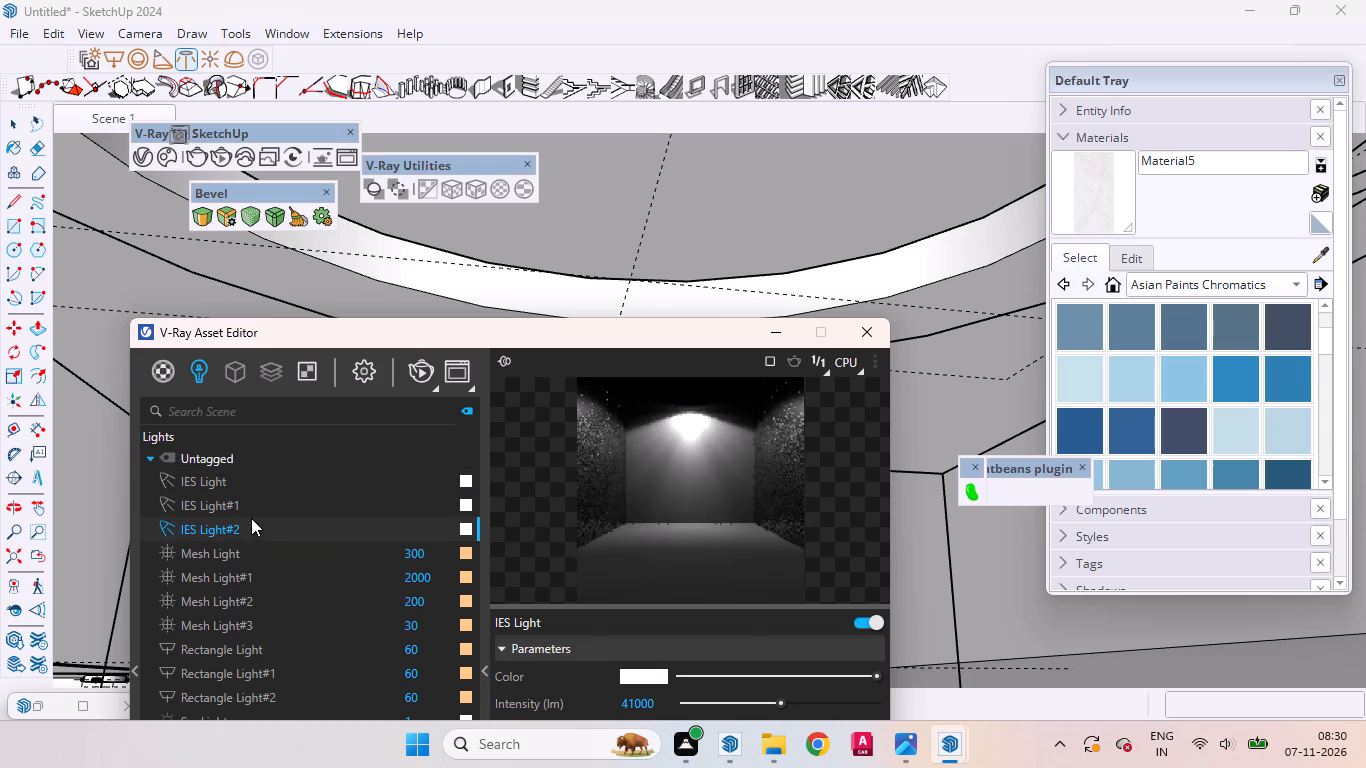
pyautogui.moveTo(379, 339); pyautogui.dragTo(422, 558)
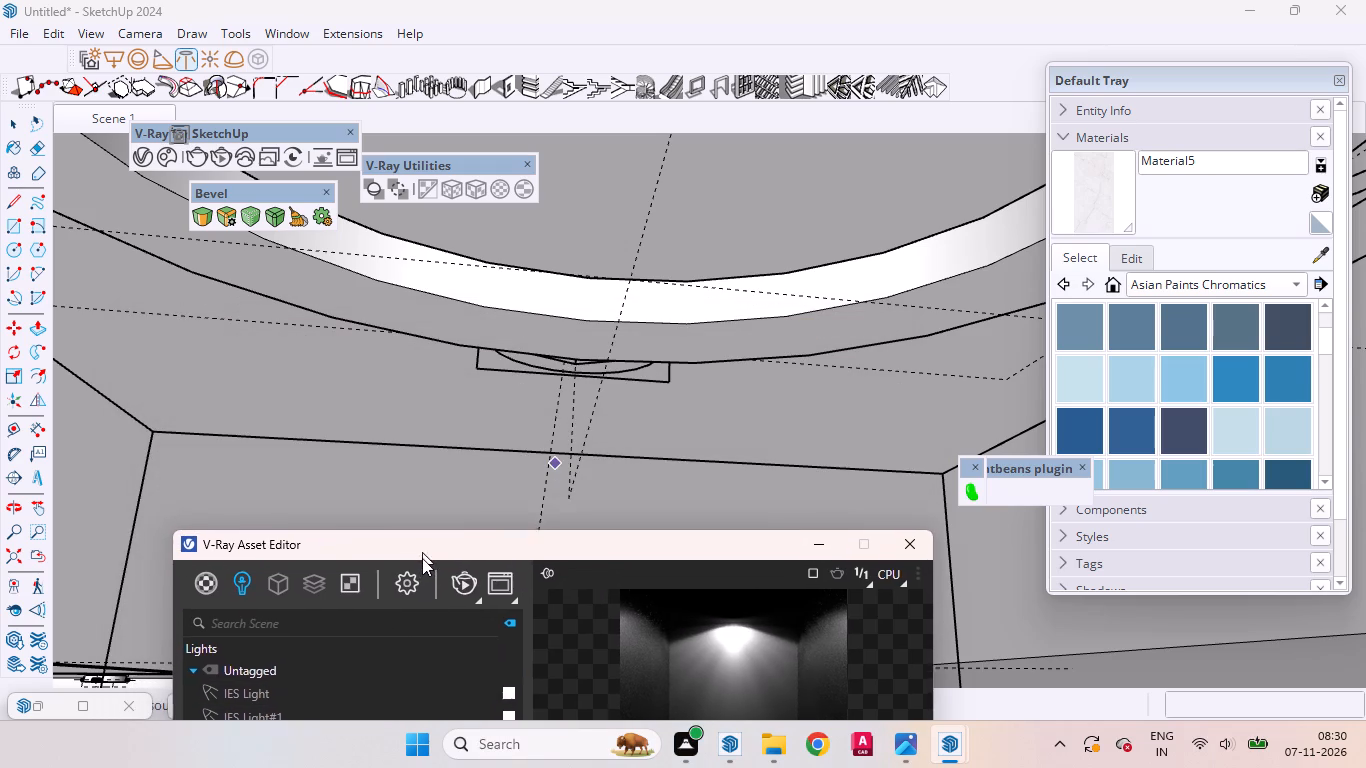
pyautogui.moveTo(422, 558); pyautogui.dragTo(423, 602)
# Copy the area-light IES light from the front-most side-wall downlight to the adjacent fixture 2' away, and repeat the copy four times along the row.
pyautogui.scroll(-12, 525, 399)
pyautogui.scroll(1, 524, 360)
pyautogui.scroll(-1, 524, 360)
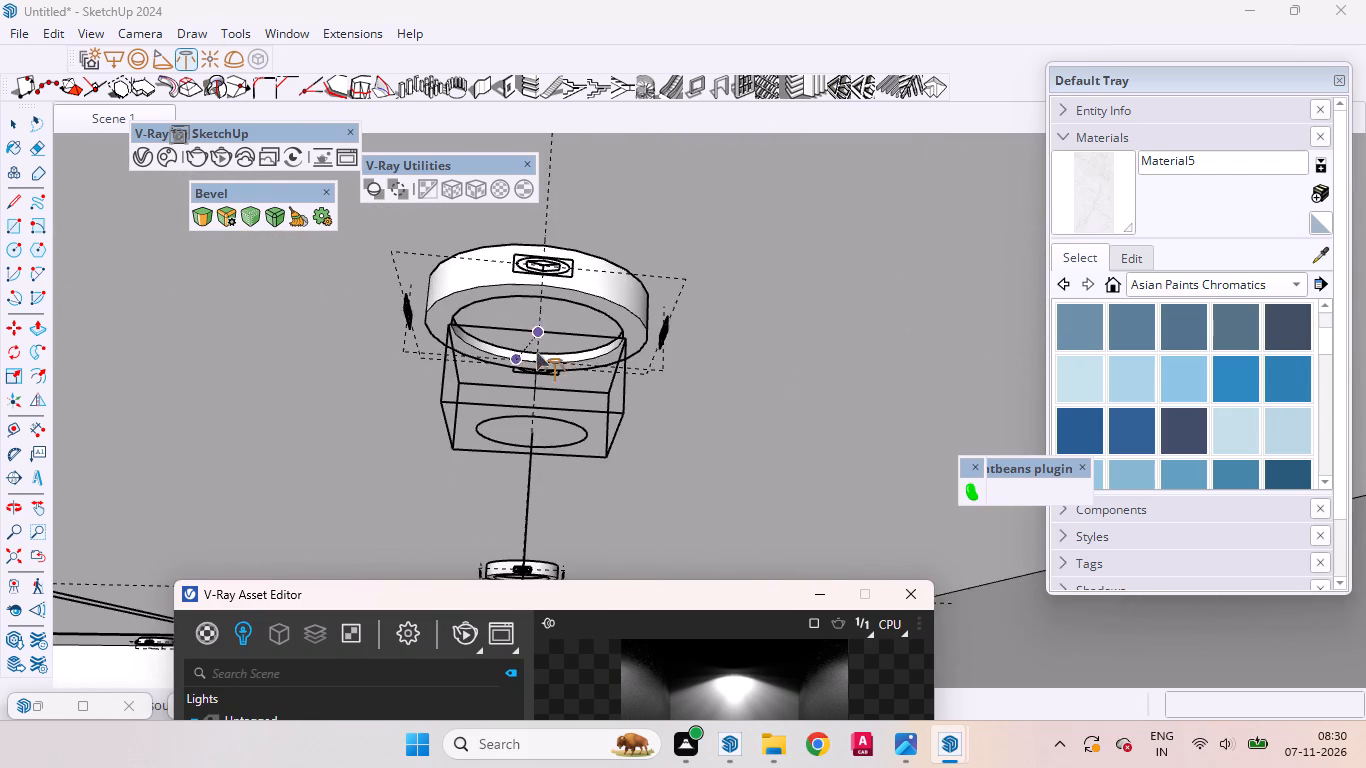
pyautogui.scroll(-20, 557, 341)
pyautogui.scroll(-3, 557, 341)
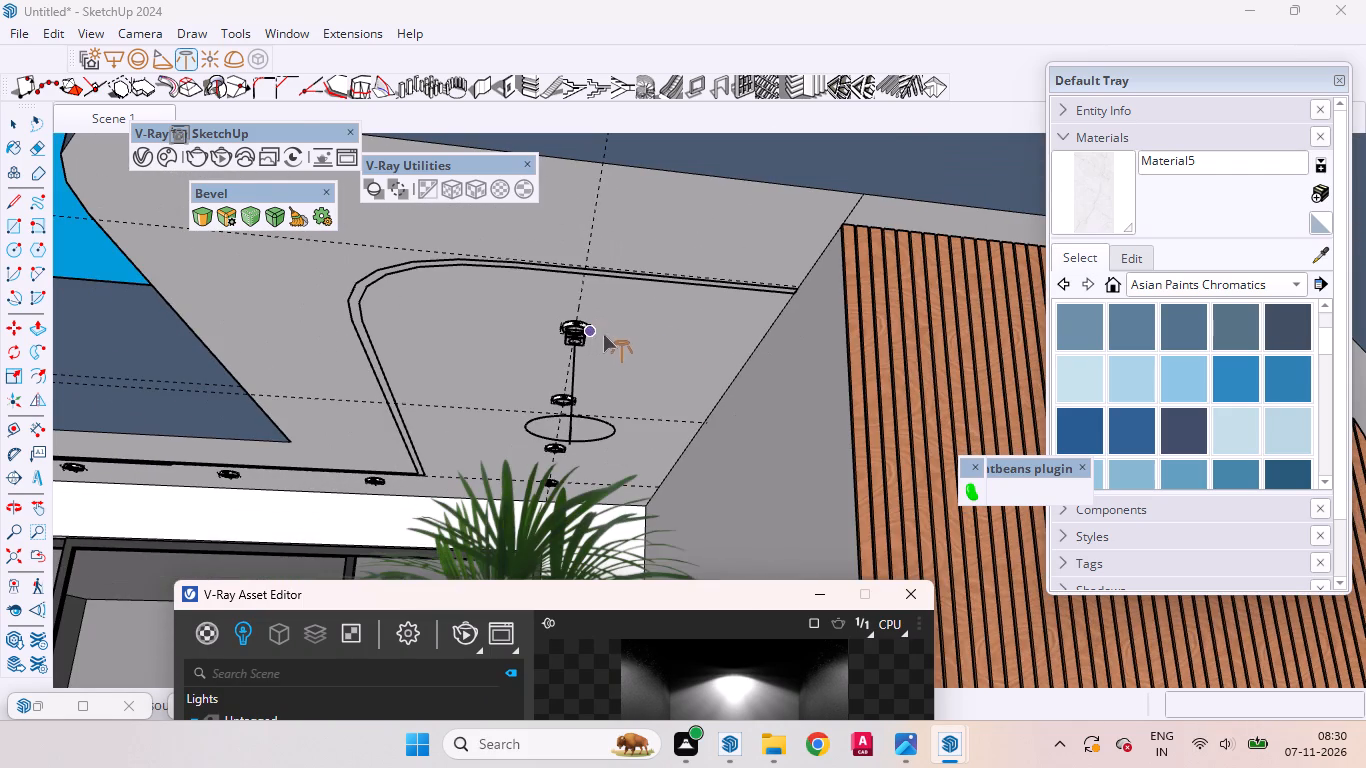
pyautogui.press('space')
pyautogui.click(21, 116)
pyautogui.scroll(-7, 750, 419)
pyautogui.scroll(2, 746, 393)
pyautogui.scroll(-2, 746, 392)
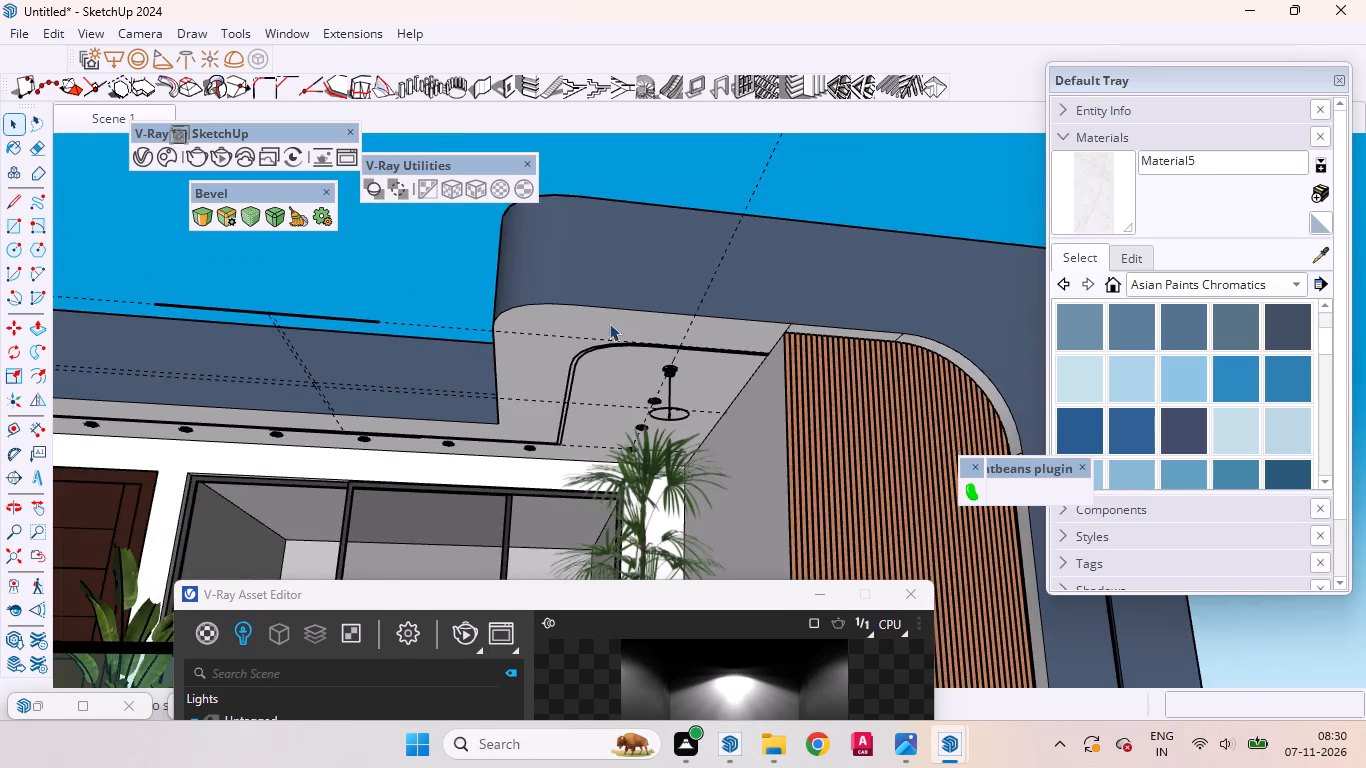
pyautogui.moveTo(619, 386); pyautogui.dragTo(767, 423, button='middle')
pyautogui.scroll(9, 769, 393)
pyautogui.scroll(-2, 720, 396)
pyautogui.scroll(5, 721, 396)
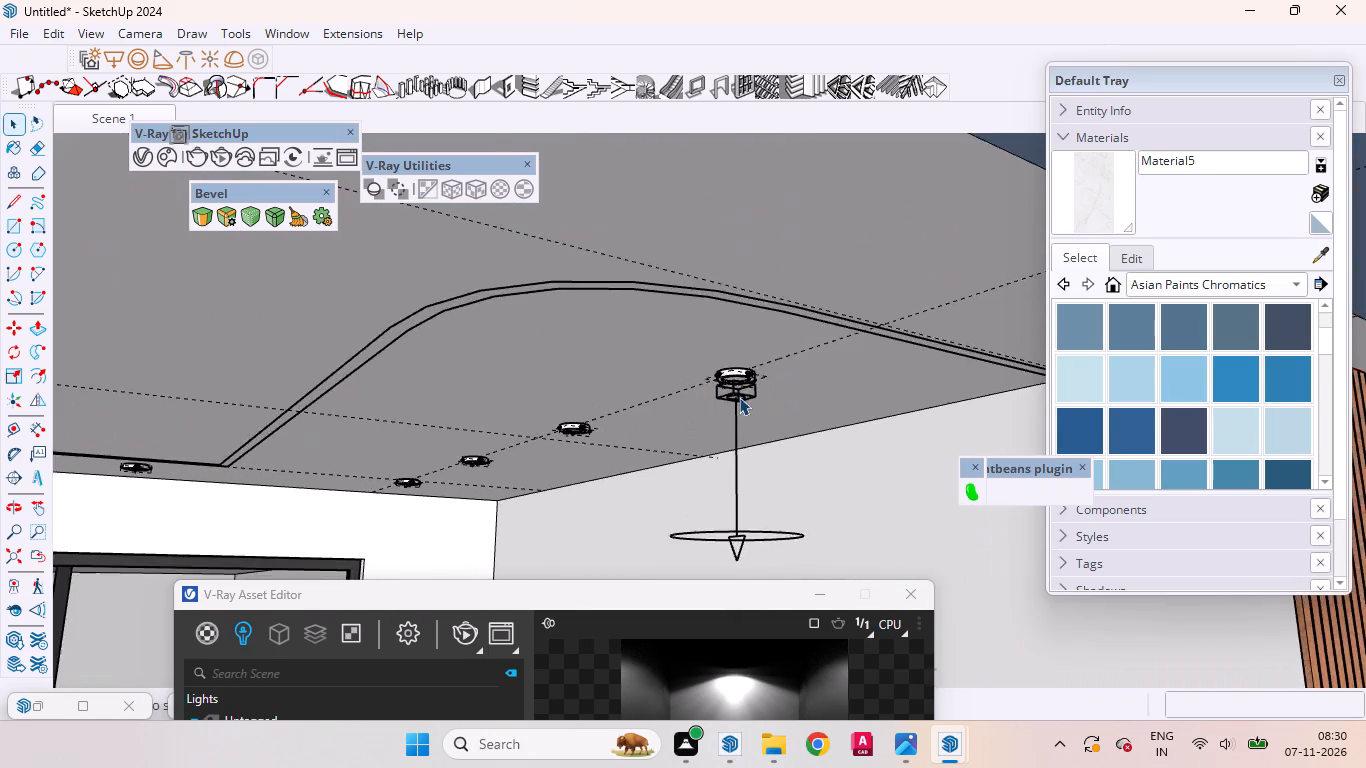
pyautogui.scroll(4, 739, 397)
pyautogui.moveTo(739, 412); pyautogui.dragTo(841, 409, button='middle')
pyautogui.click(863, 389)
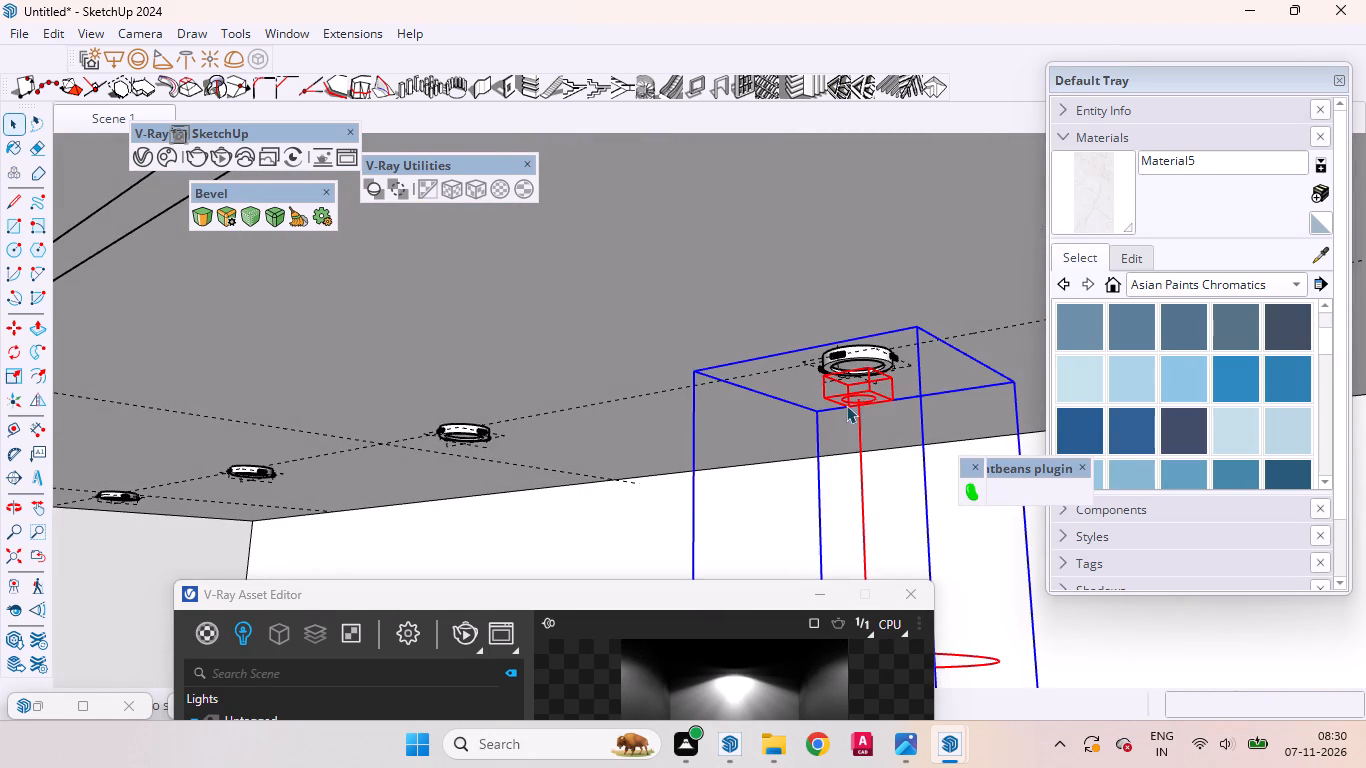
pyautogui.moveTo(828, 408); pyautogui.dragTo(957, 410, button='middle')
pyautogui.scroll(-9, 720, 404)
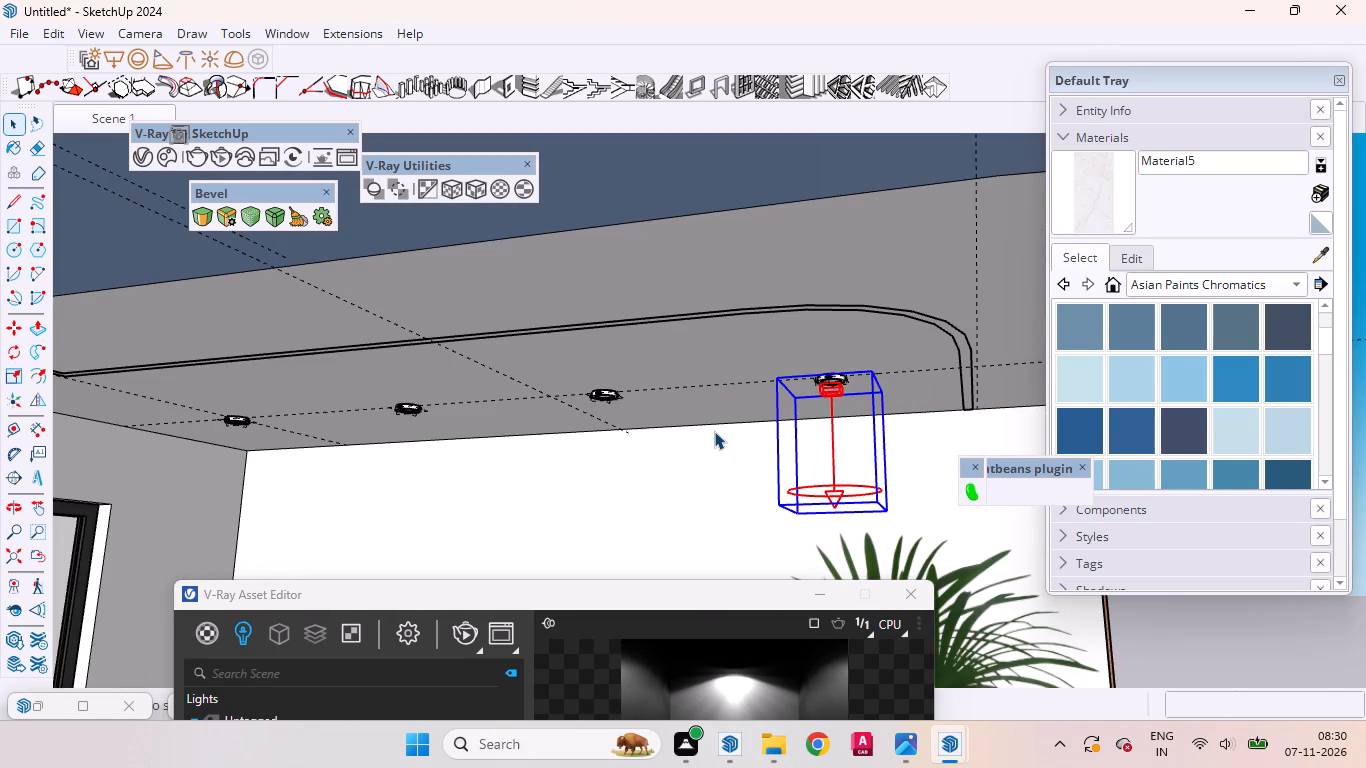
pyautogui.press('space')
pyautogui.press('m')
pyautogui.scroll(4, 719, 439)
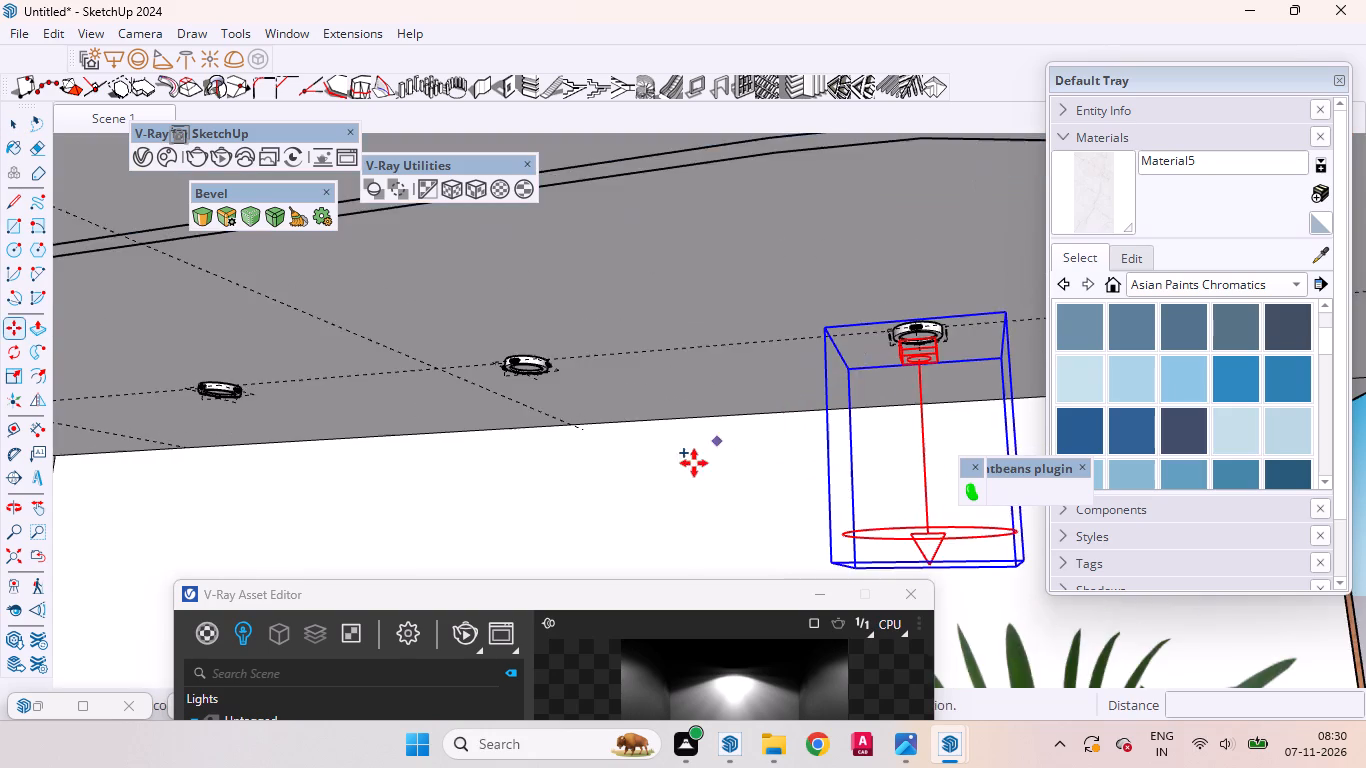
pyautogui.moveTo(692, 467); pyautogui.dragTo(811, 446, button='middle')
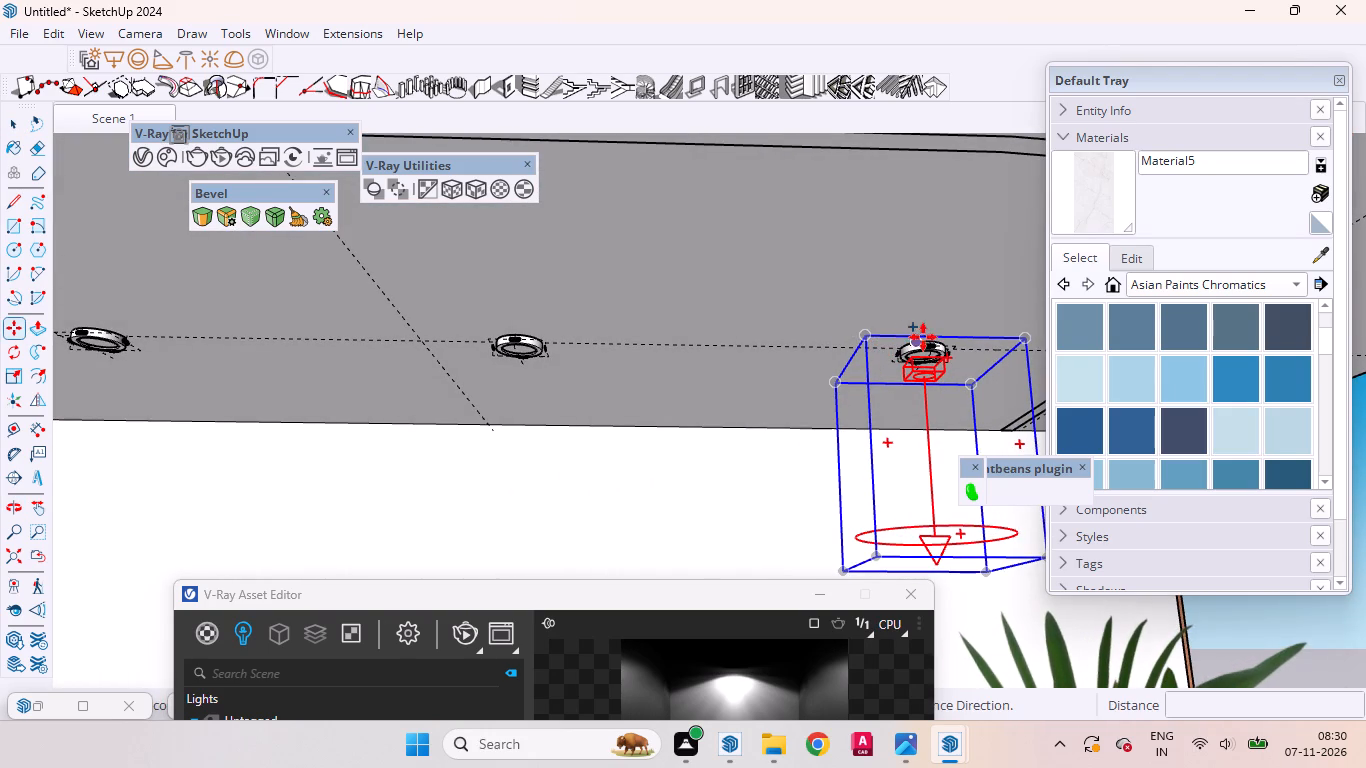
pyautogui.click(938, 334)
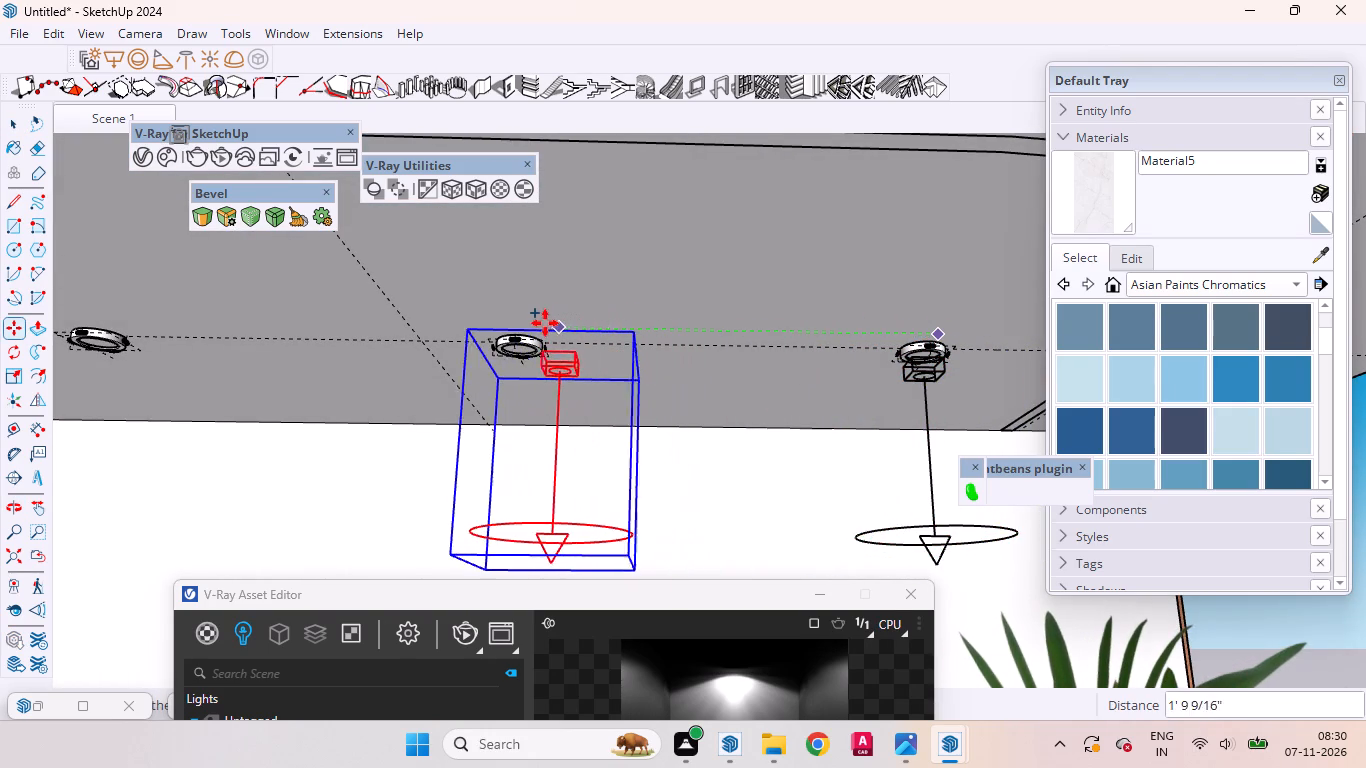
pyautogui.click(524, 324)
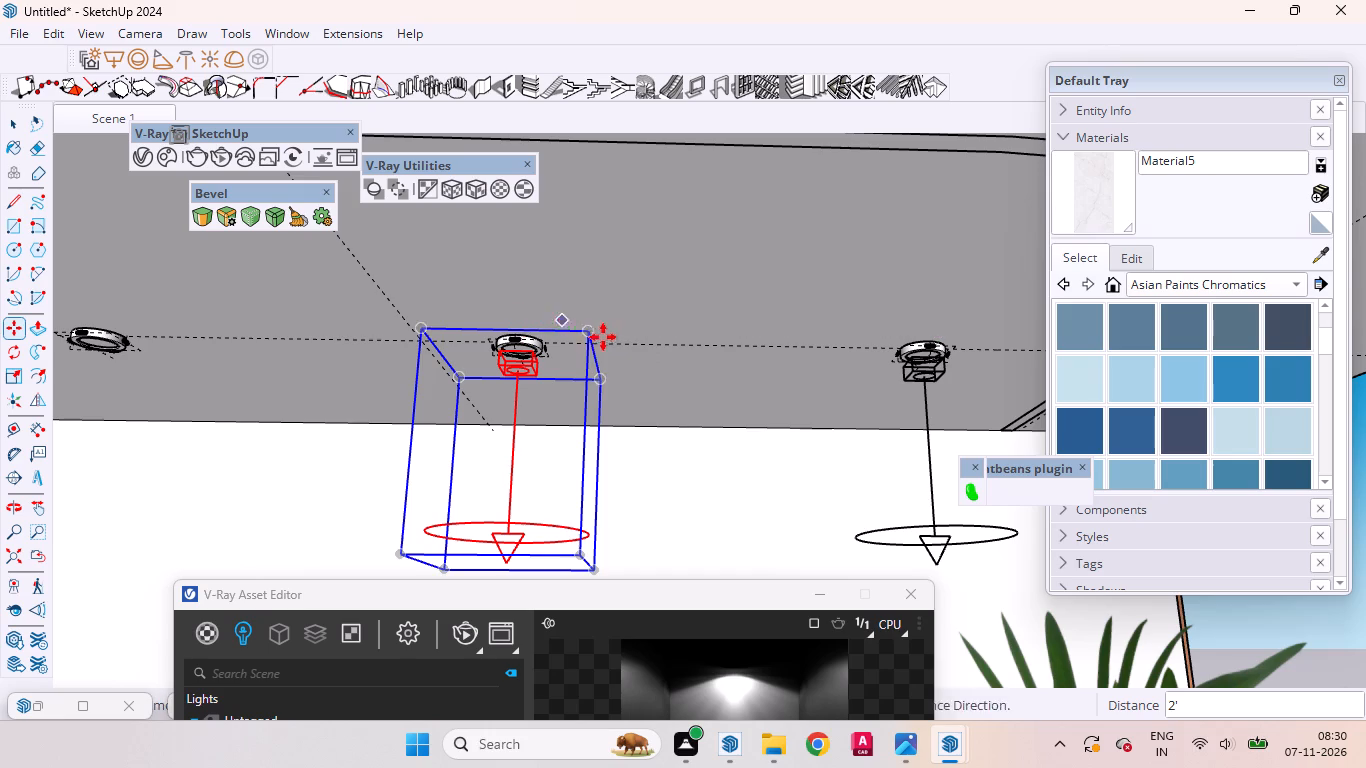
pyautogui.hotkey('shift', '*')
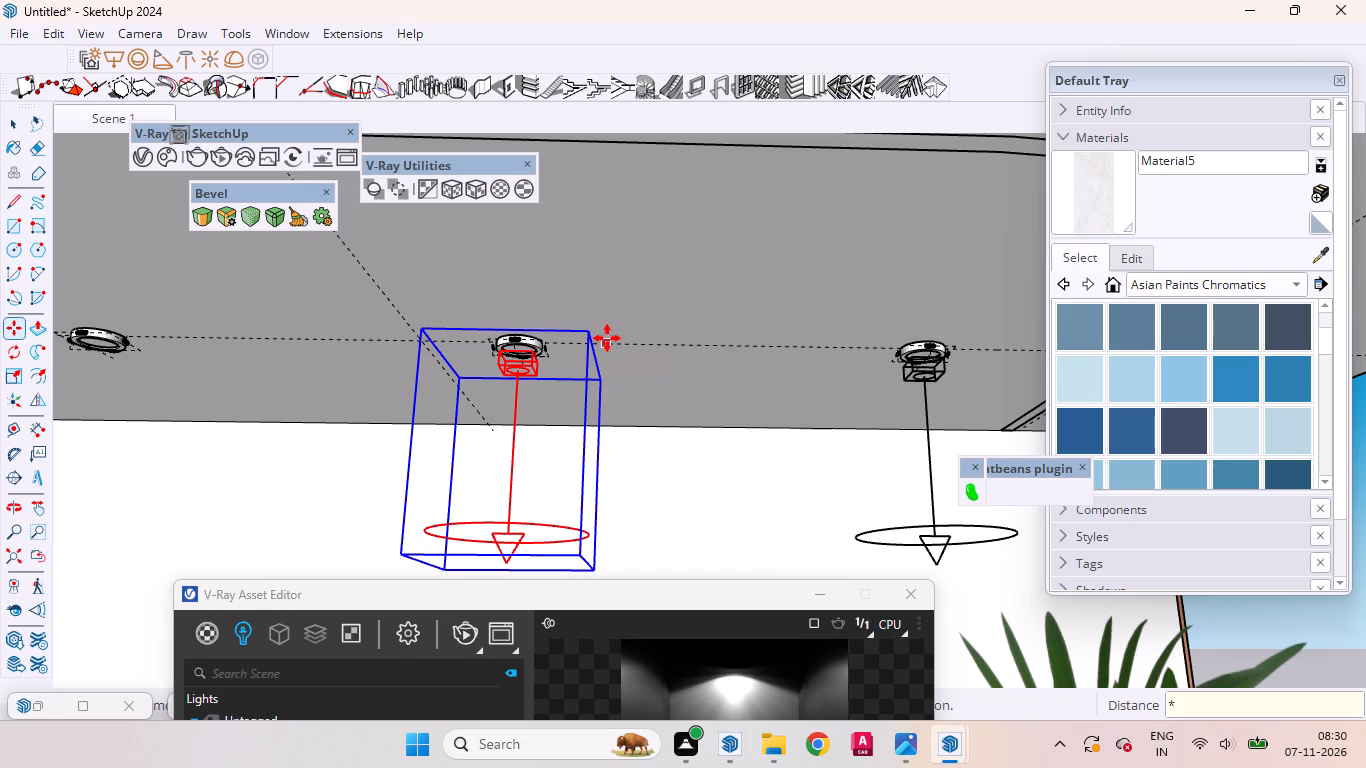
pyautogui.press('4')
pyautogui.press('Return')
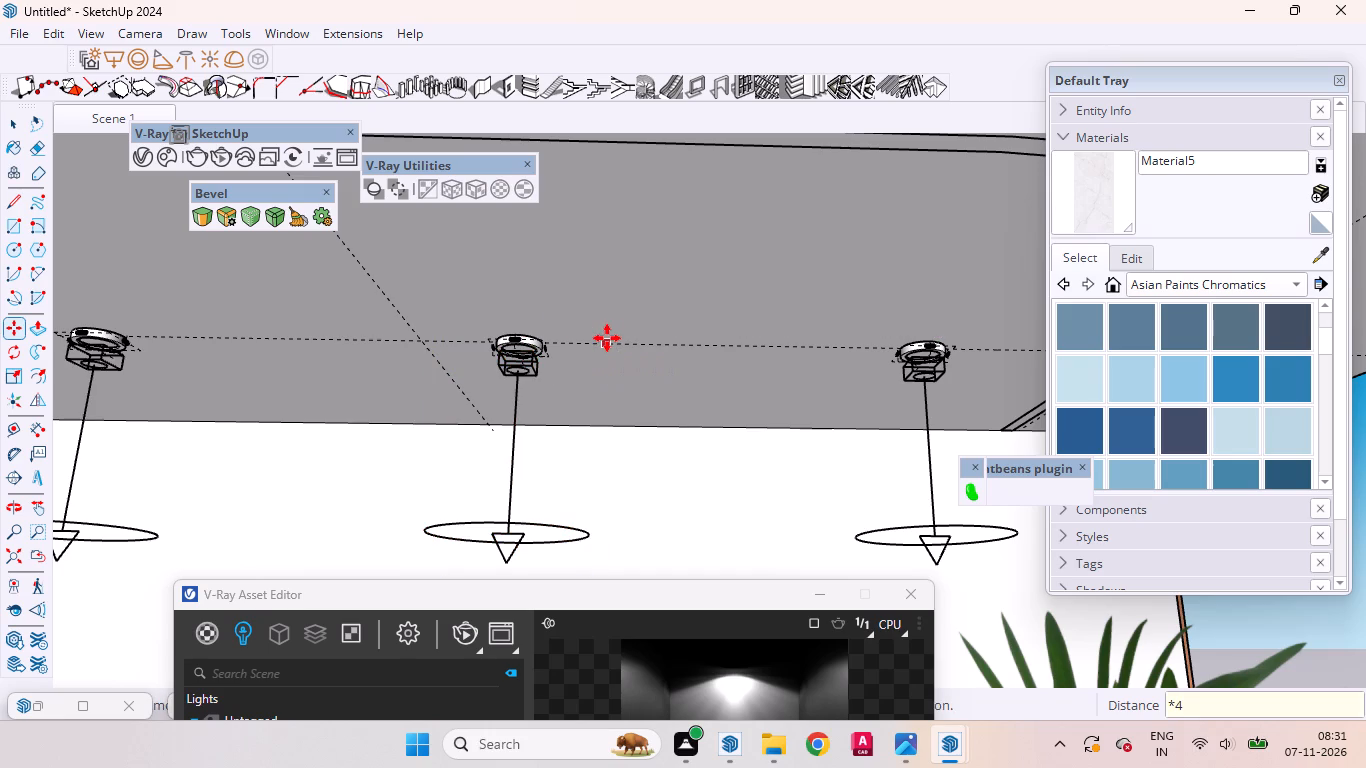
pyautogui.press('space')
# Examine the row of side-wall IES lights from the balcony and the area-light light's preview and parameters in the V-Ray Asset Editor.
pyautogui.scroll(-5, 19, 268)
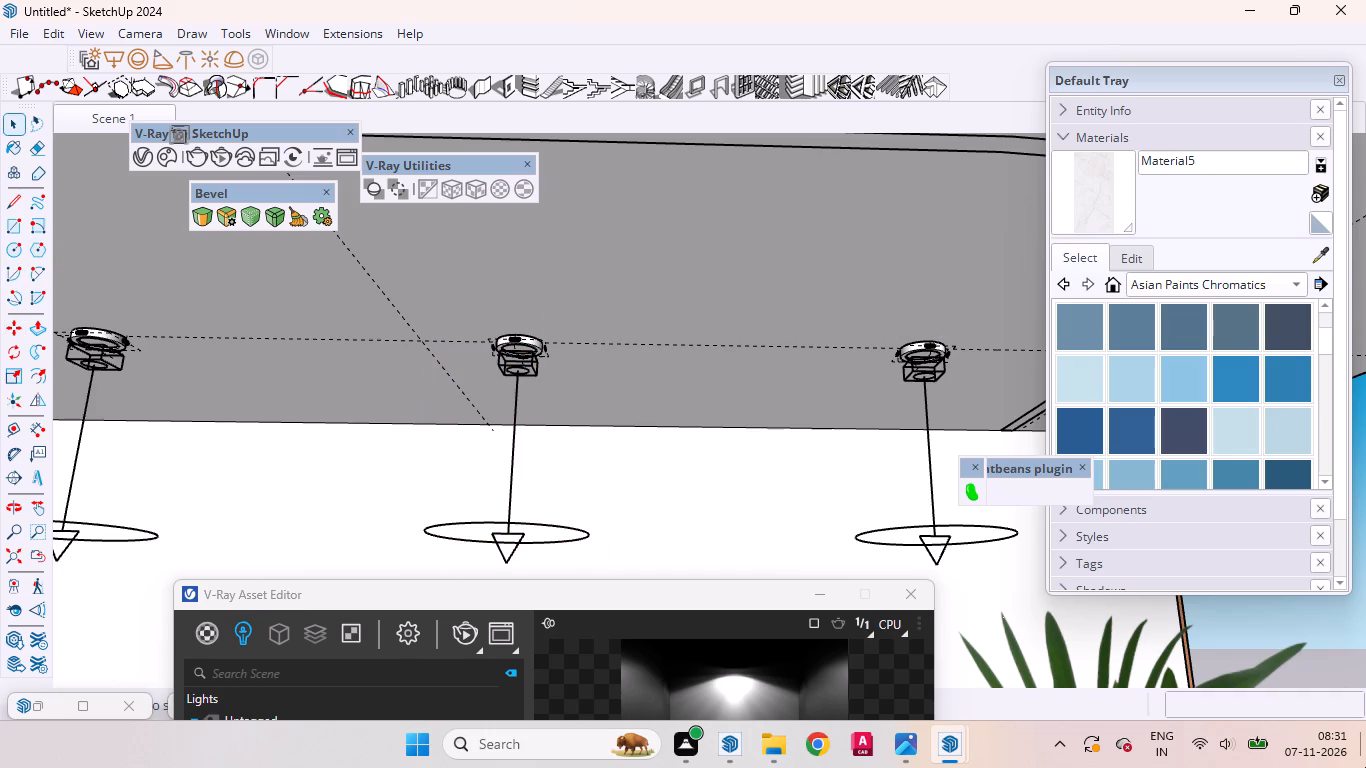
pyautogui.scroll(-7, 391, 361)
pyautogui.scroll(1, 510, 299)
pyautogui.scroll(-10, 510, 299)
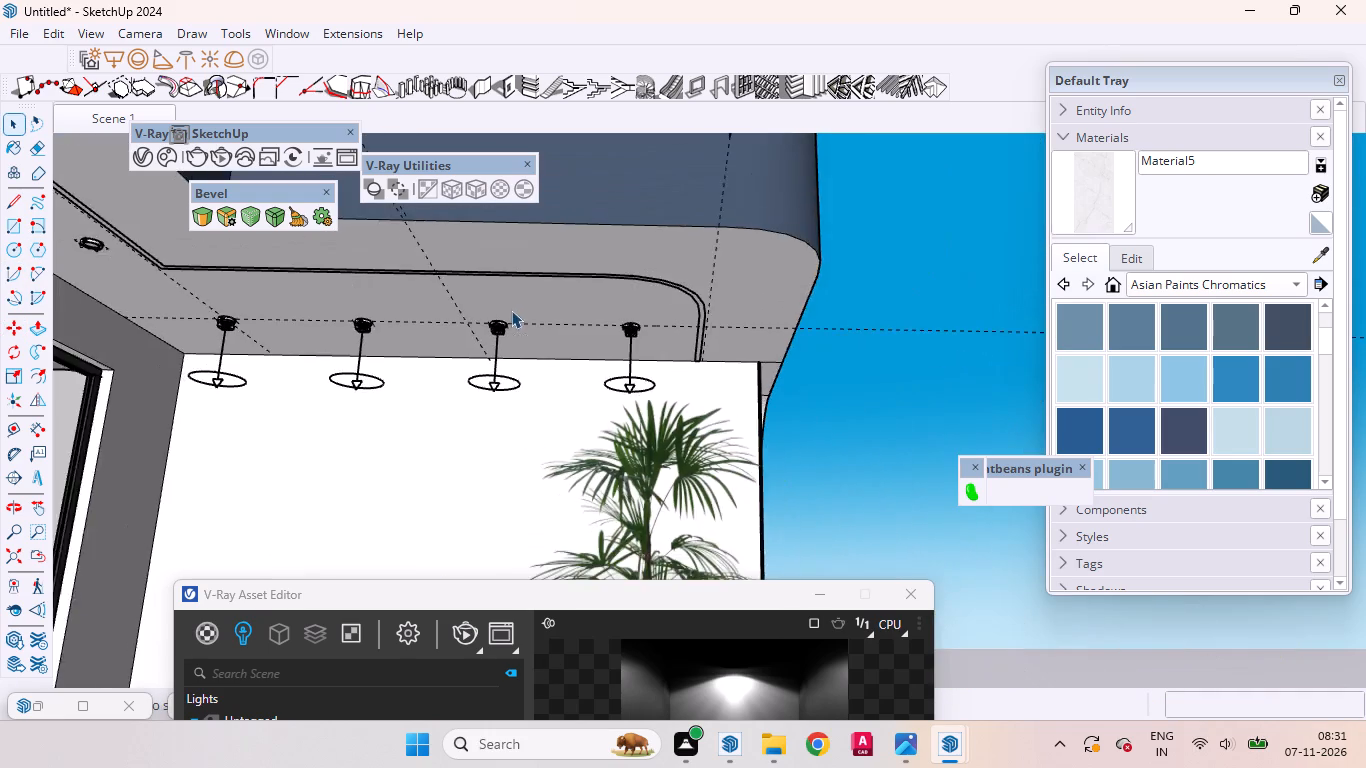
pyautogui.scroll(-4, 511, 310)
pyautogui.moveTo(467, 378); pyautogui.dragTo(277, 525, button='middle')
pyautogui.scroll(-9, 443, 345)
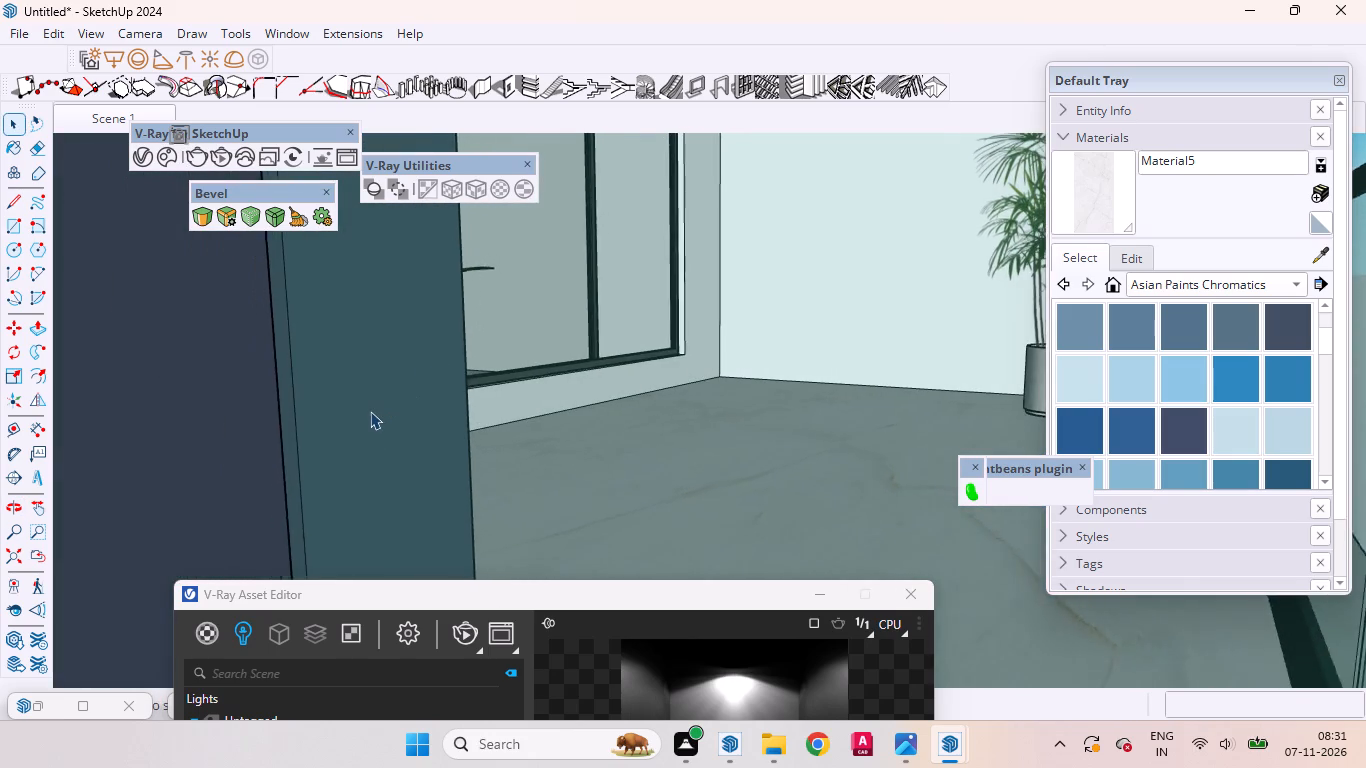
pyautogui.scroll(-4, 370, 411)
pyautogui.scroll(1, 370, 410)
pyautogui.scroll(-13, 370, 410)
pyautogui.scroll(3, 314, 418)
pyautogui.scroll(-20, 314, 418)
pyautogui.scroll(-6, 314, 418)
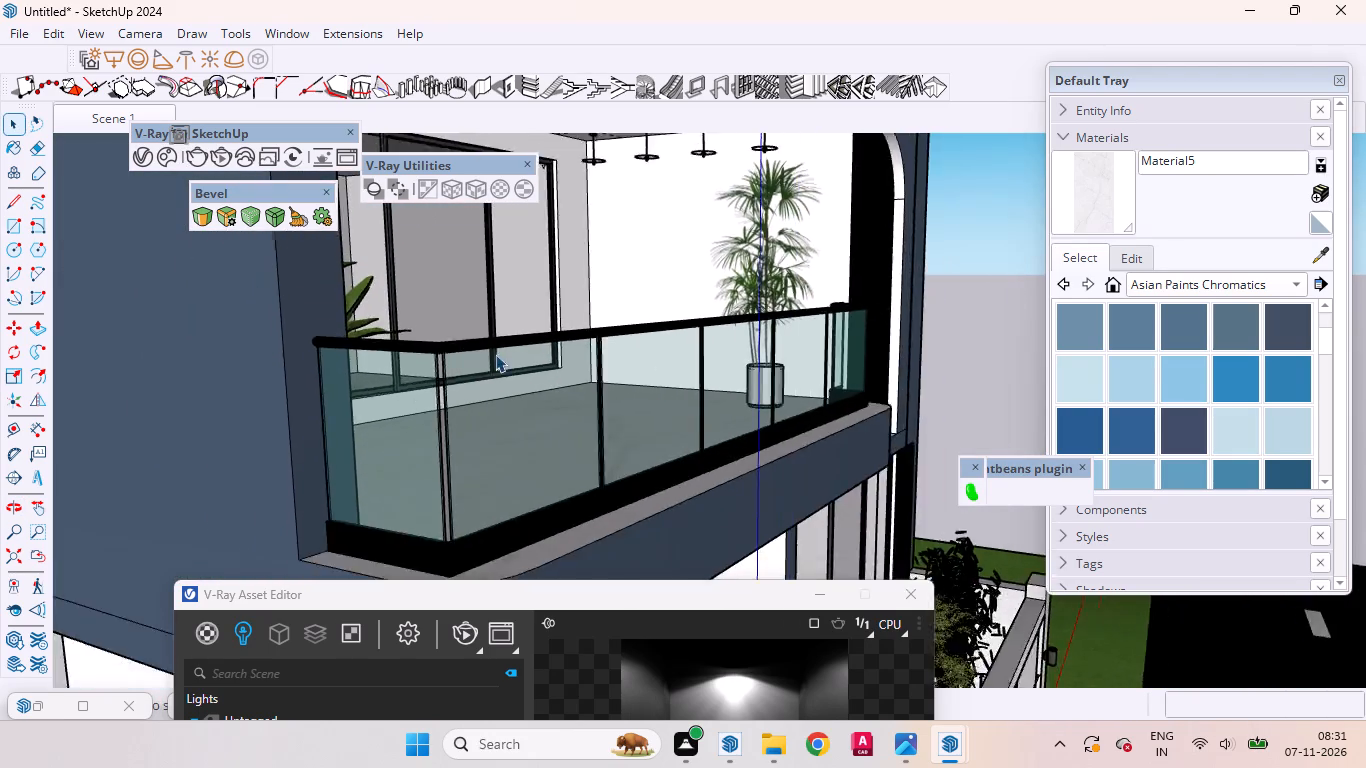
pyautogui.scroll(-12, 495, 354)
pyautogui.scroll(12, 597, 194)
pyautogui.moveTo(559, 374); pyautogui.dragTo(475, 217, button='middle')
pyautogui.scroll(15, 597, 345)
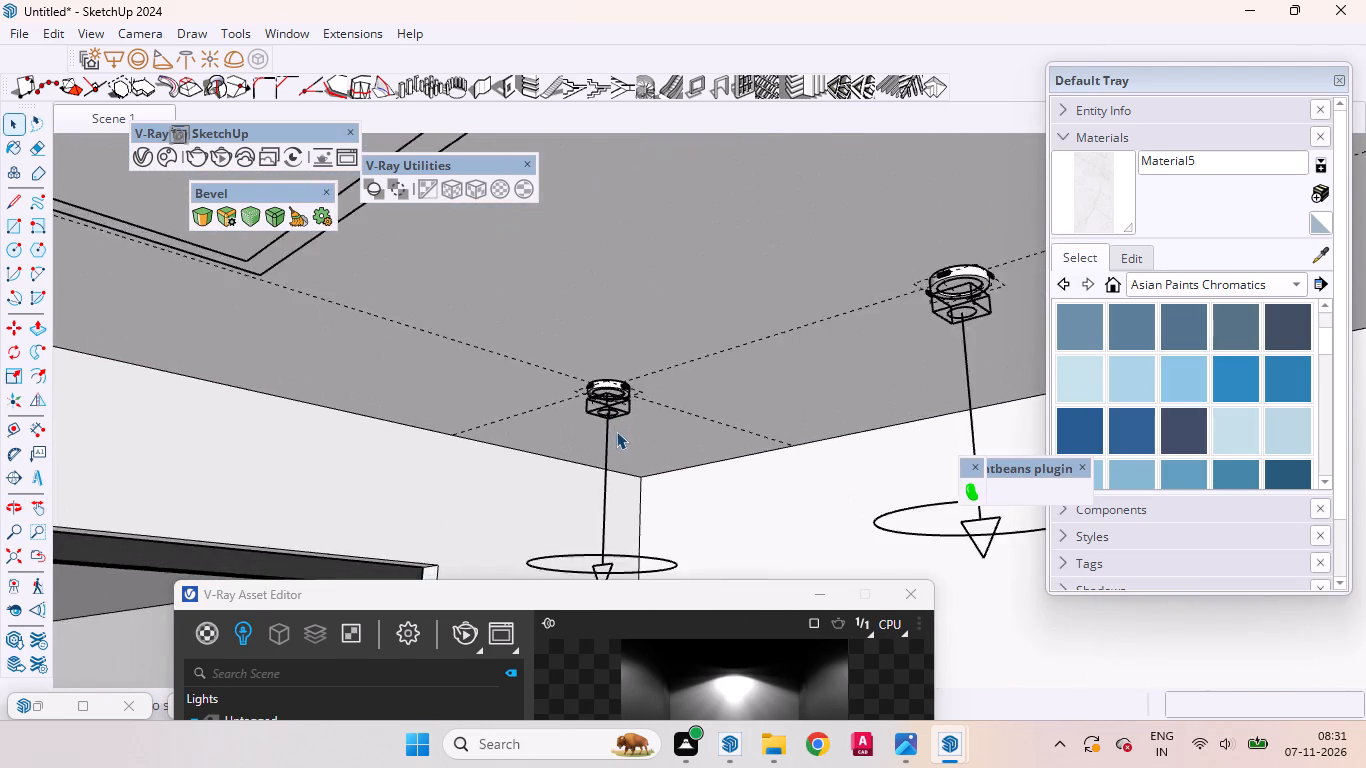
pyautogui.scroll(3, 616, 431)
pyautogui.click(603, 392)
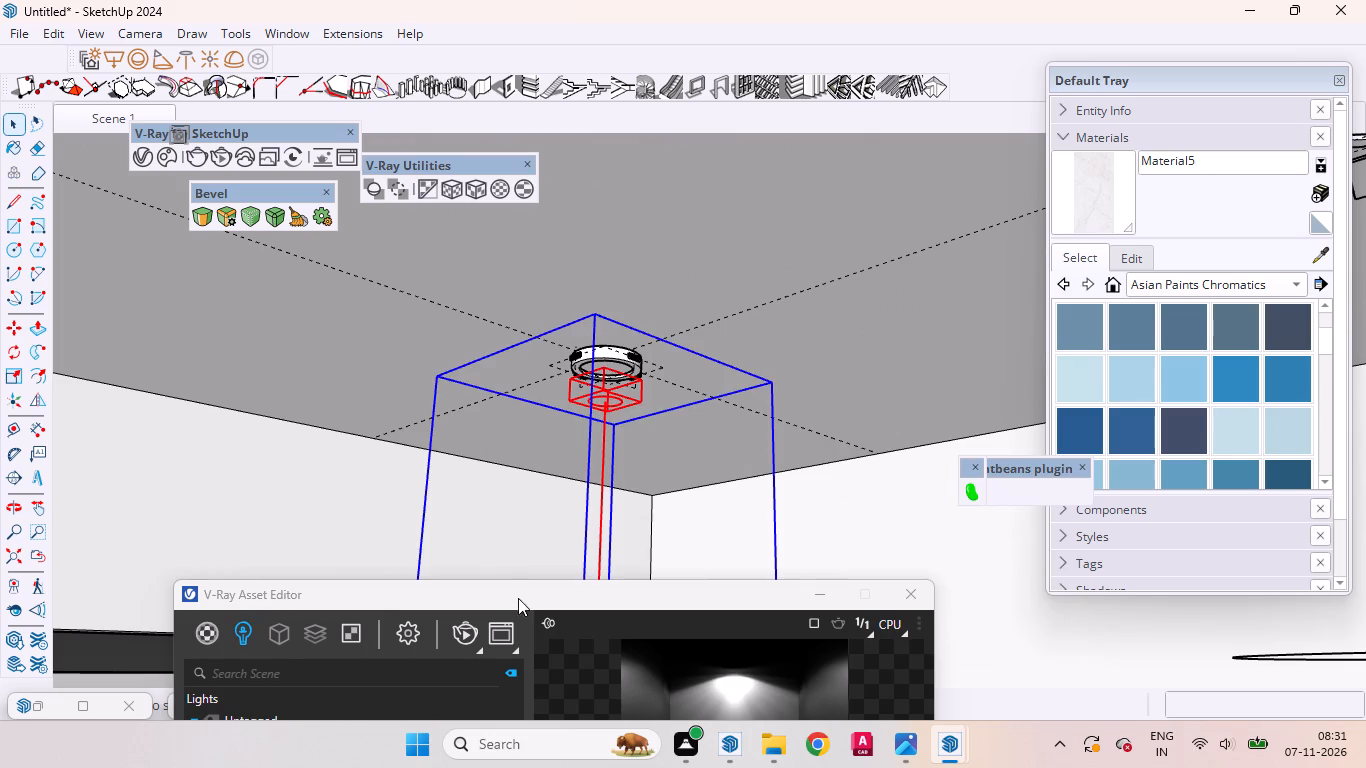
pyautogui.moveTo(550, 592); pyautogui.dragTo(571, 203)
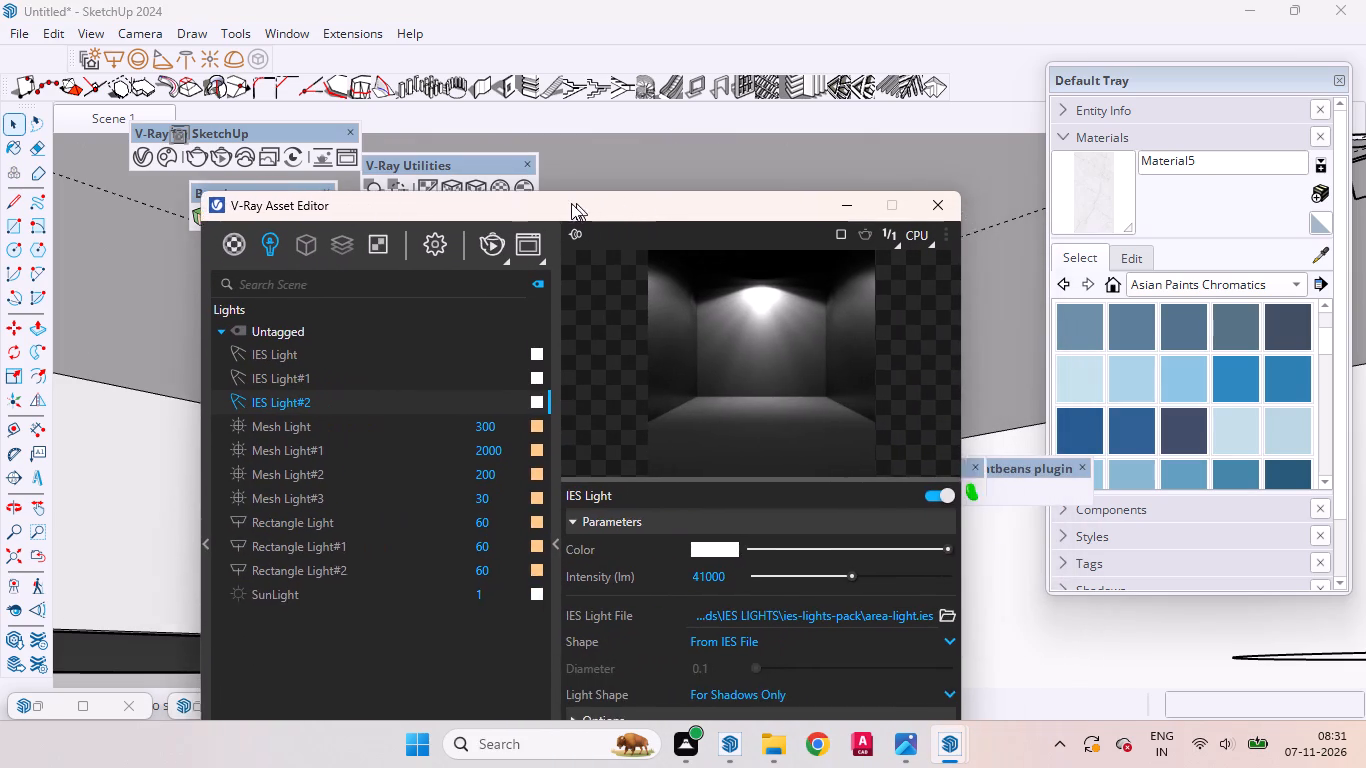
pyautogui.moveTo(571, 203); pyautogui.dragTo(536, 197)
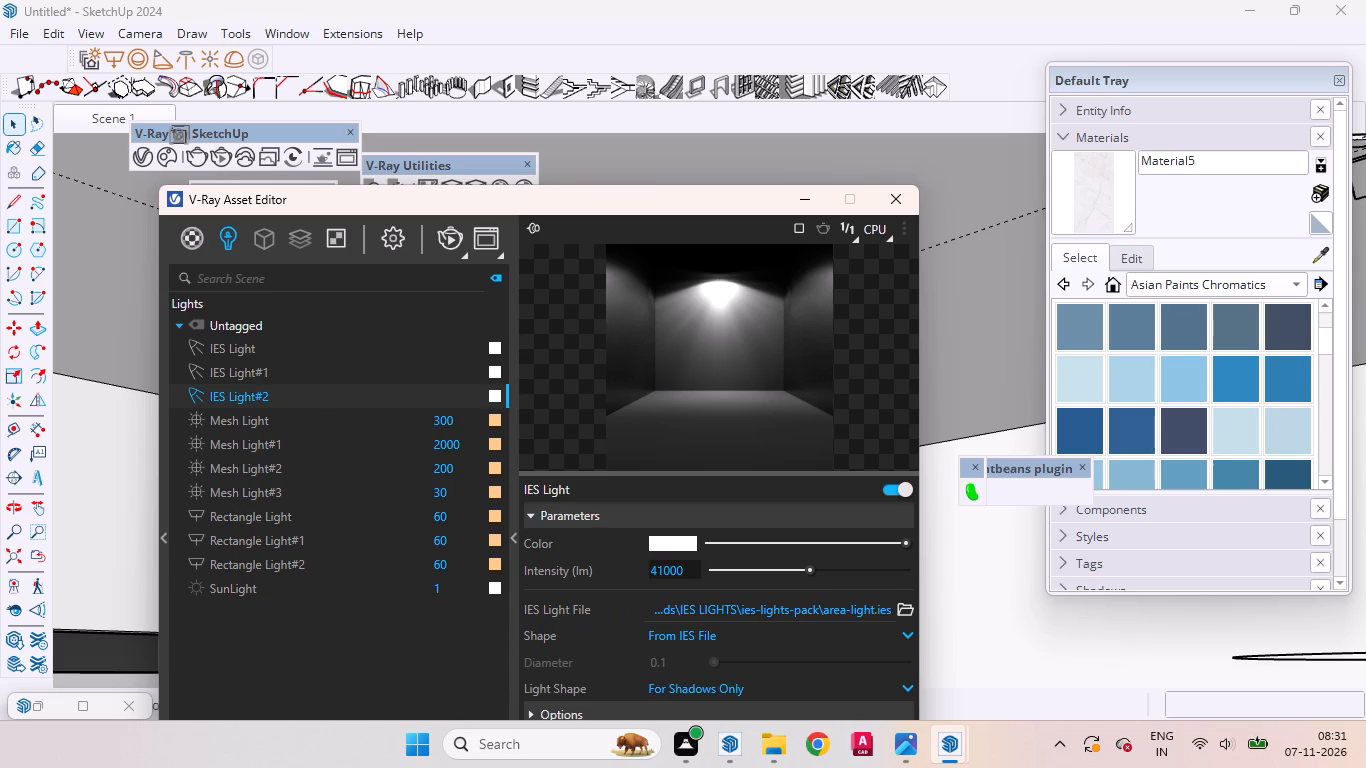
pyautogui.moveTo(726, 207); pyautogui.dragTo(763, 552)
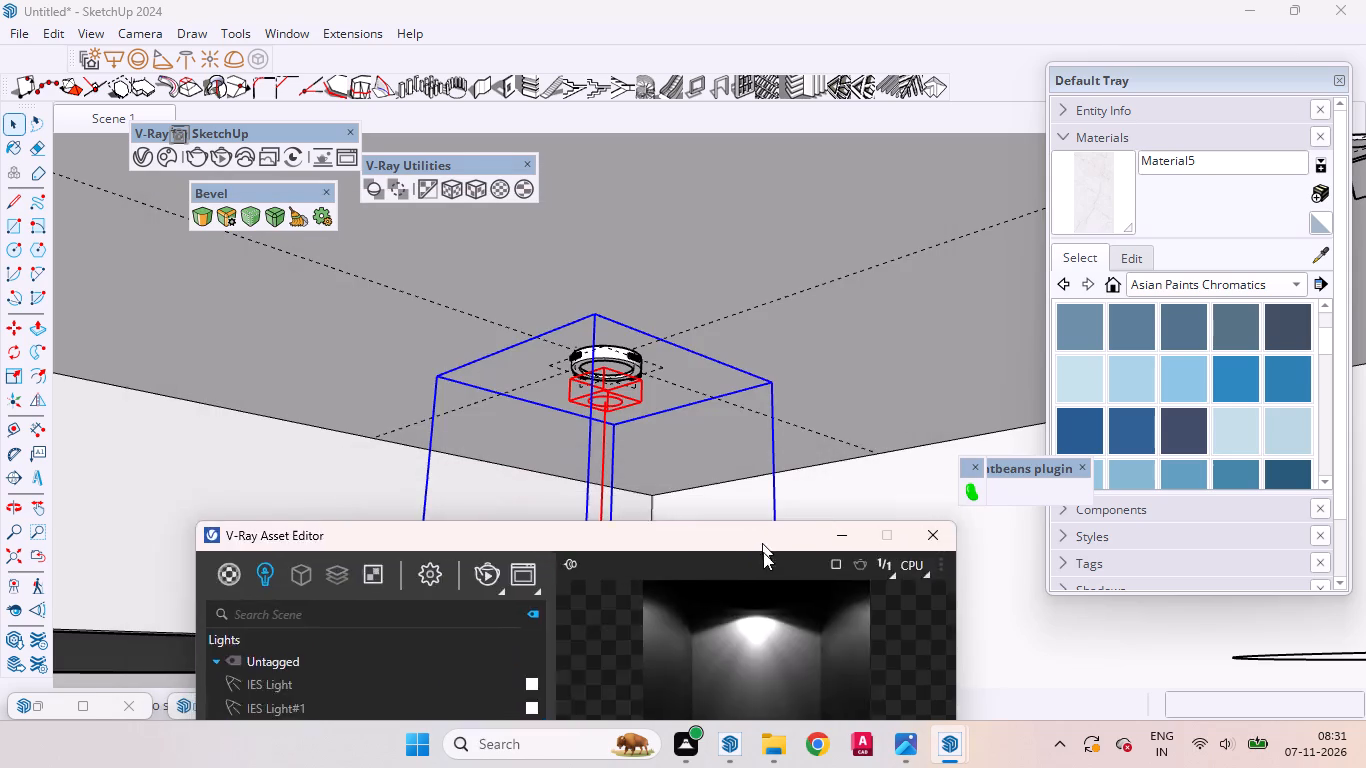
pyautogui.moveTo(763, 552); pyautogui.dragTo(803, 671)
# Delete the area-light IES light together with all its copies at the side-wall downlights, keeping the fixtures.
pyautogui.scroll(-17, 651, 350)
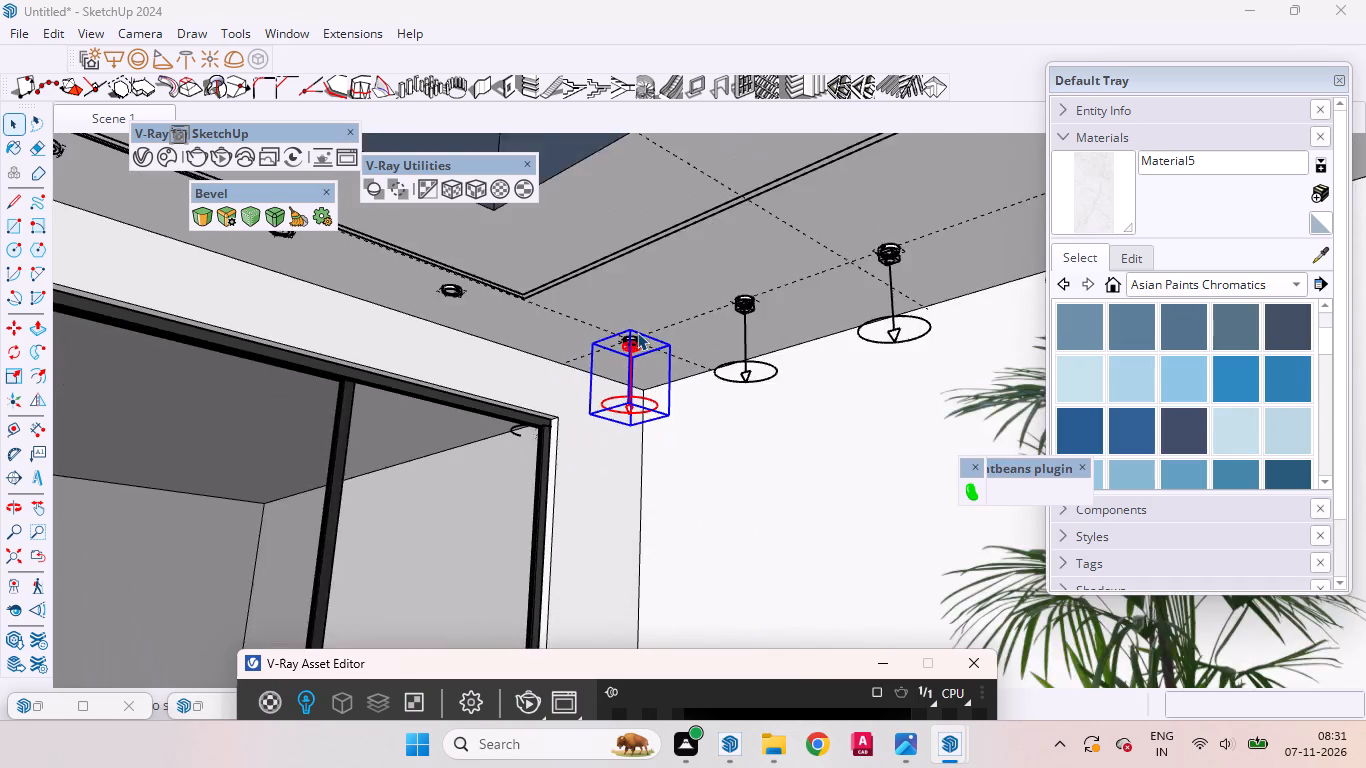
pyautogui.scroll(-3, 636, 333)
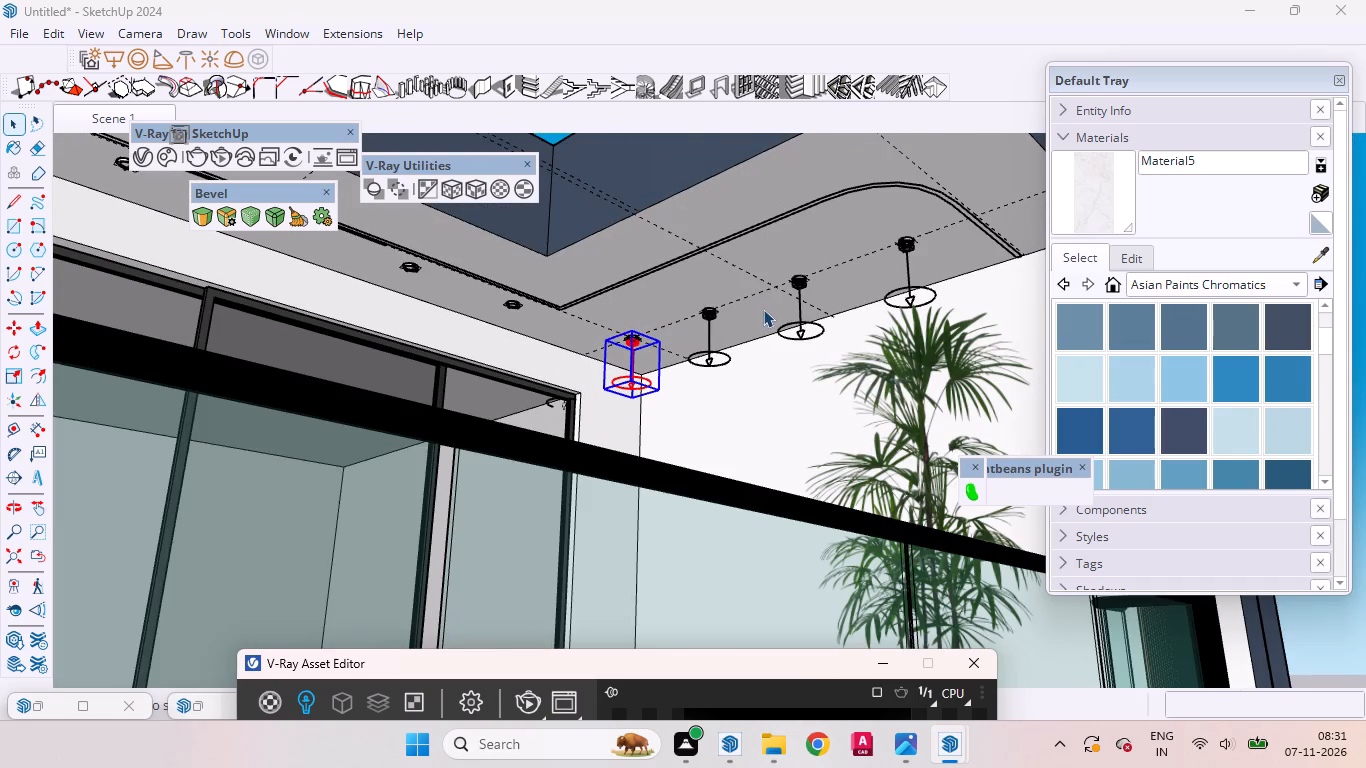
pyautogui.press('Delete')
pyautogui.click(745, 373)
# Place an IES light using defined-spot.ies at the third side-wall downlight from the balcony ceiling's inner corner.
pyautogui.scroll(9, 671, 330)
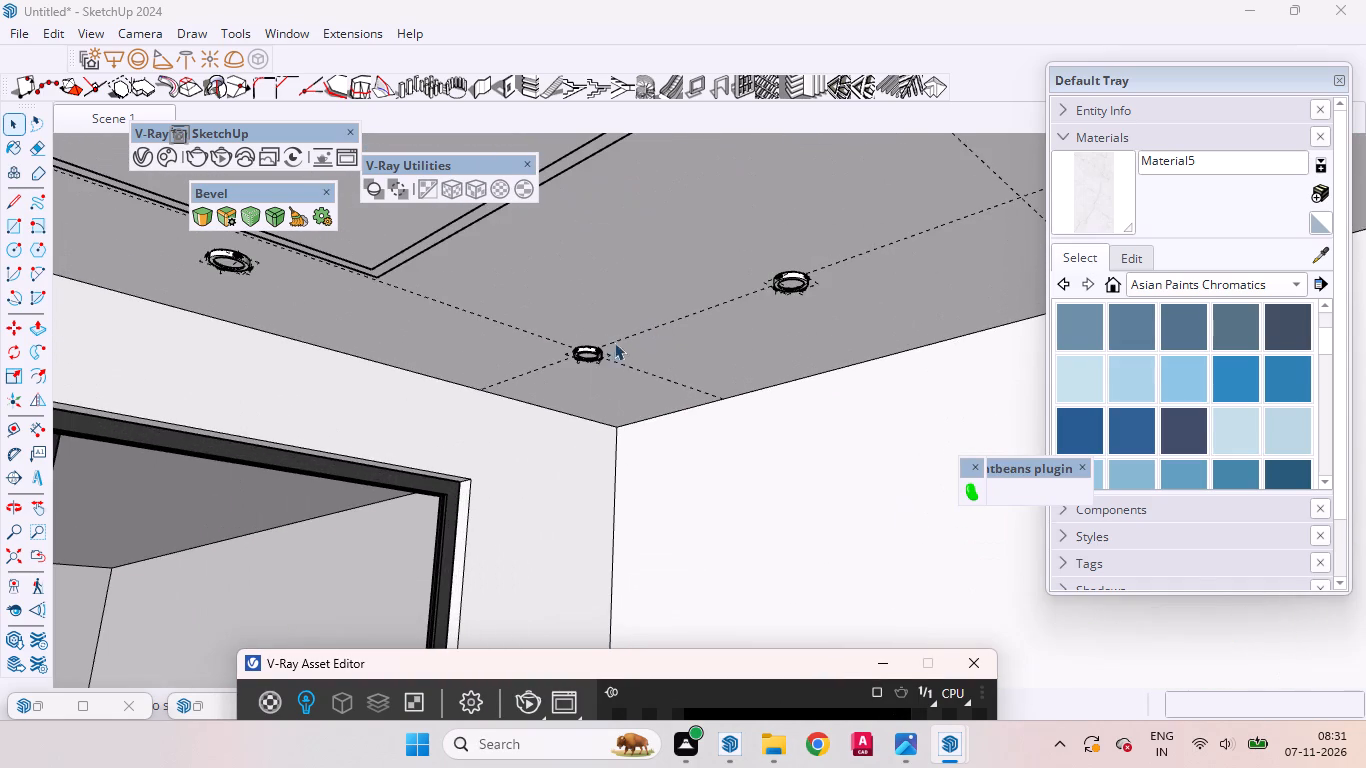
pyautogui.scroll(-3, 584, 354)
pyautogui.scroll(1, 671, 290)
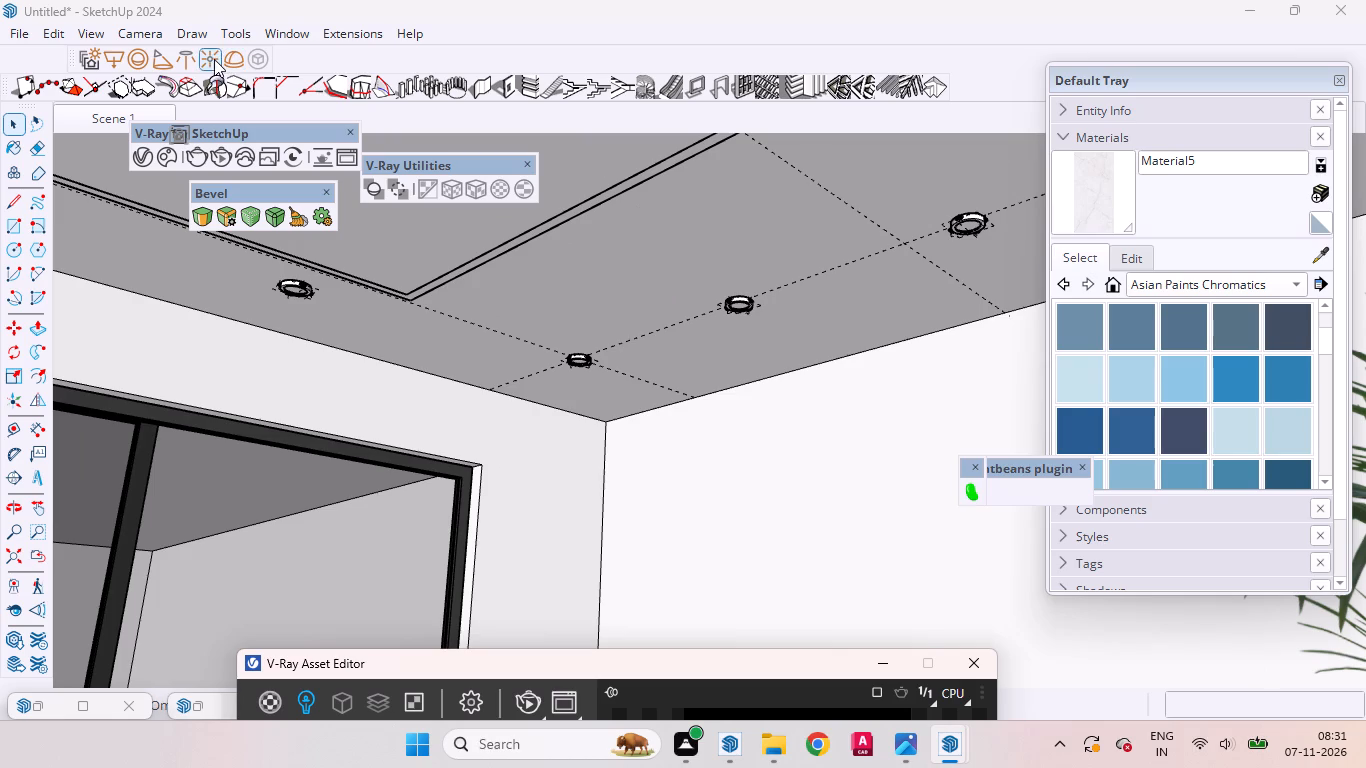
pyautogui.click(191, 61)
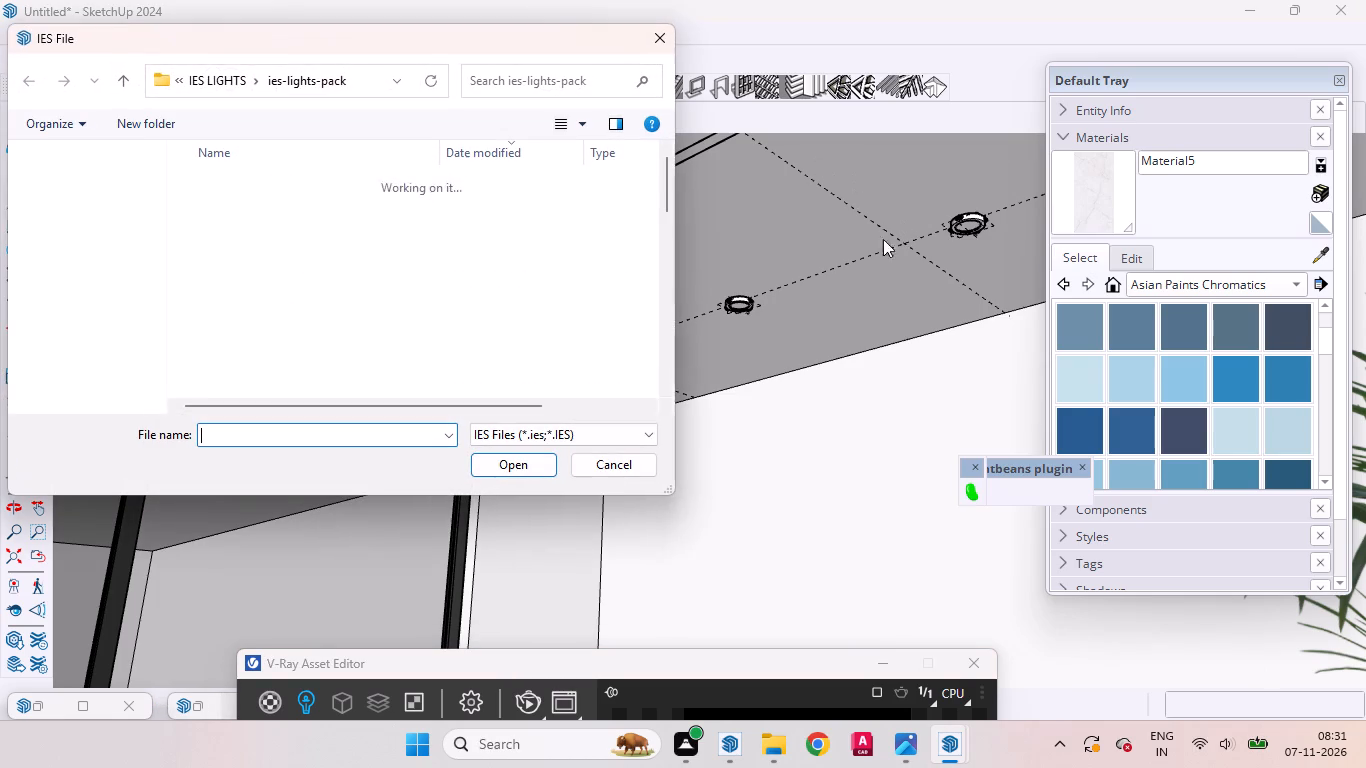
pyautogui.click(257, 296)
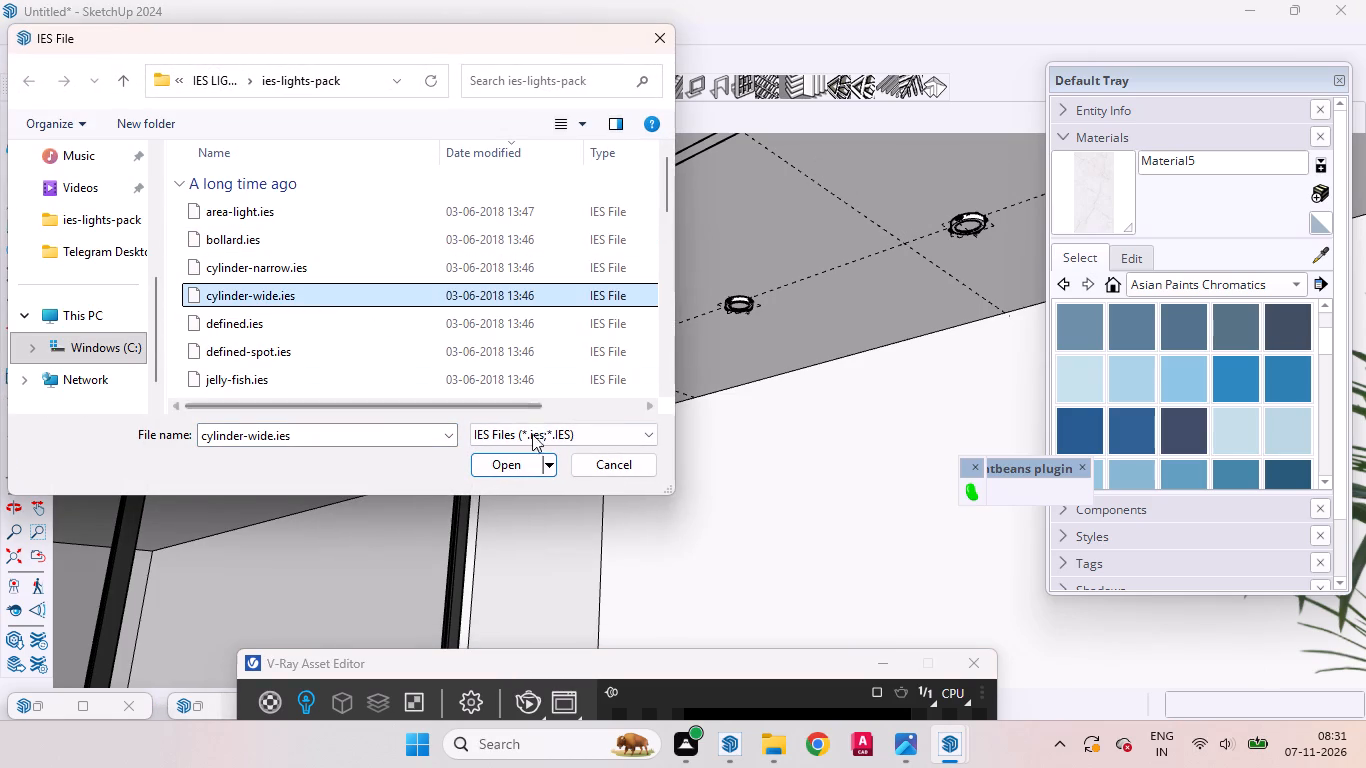
pyautogui.click(270, 360)
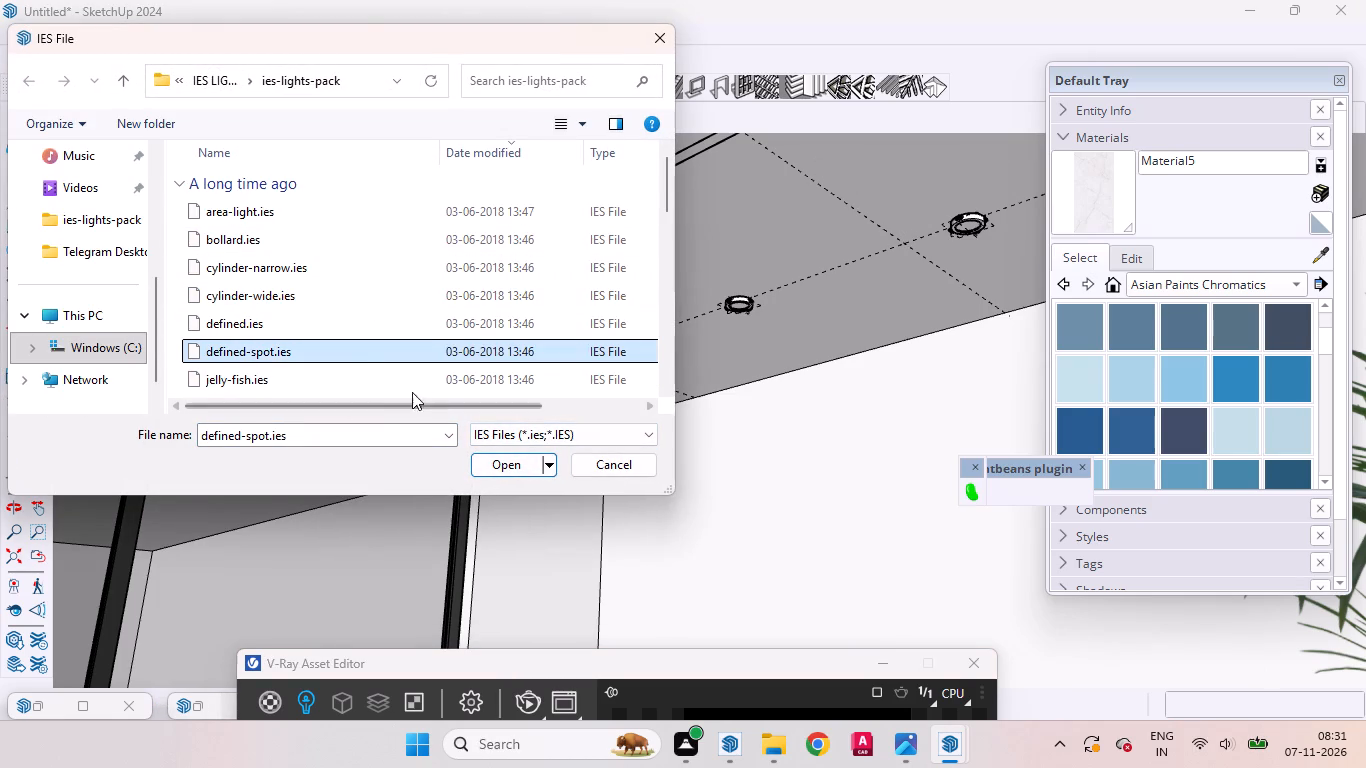
pyautogui.click(511, 463)
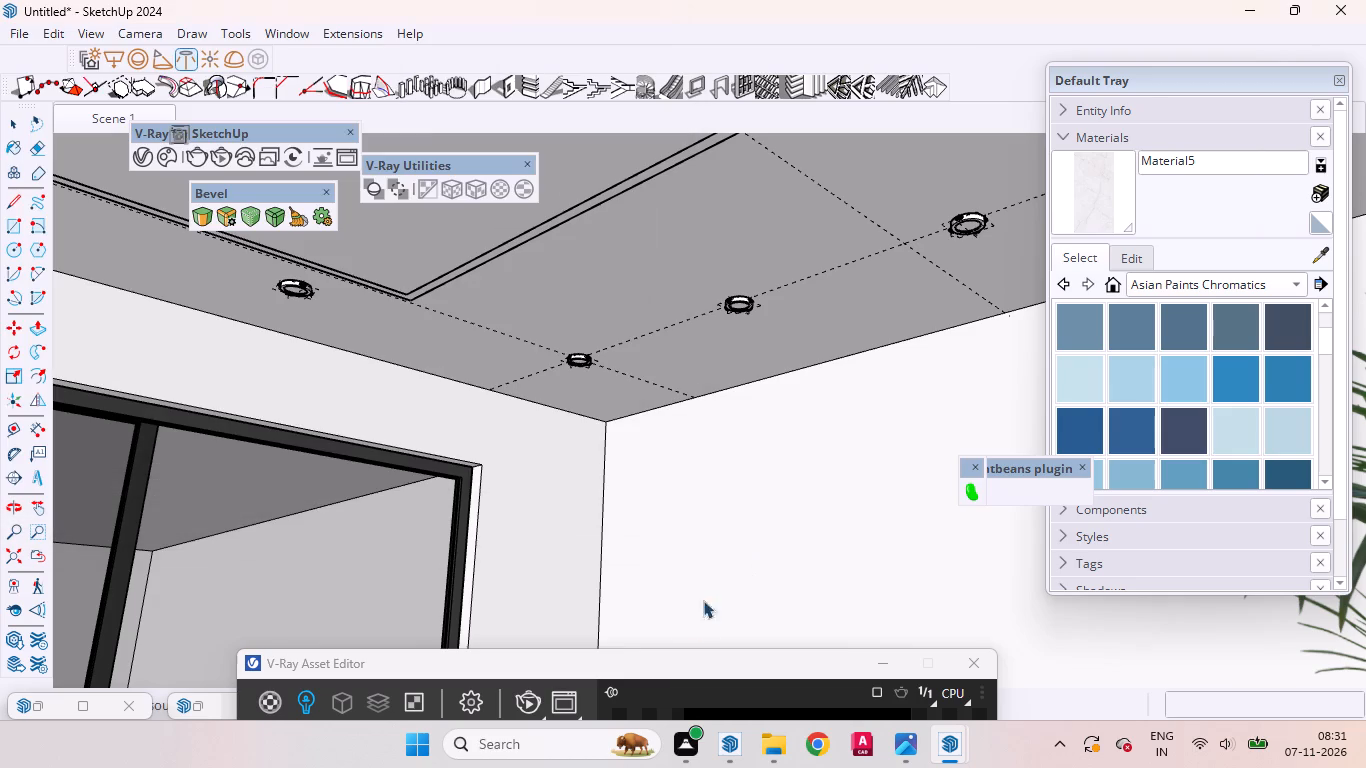
pyautogui.scroll(9, 973, 230)
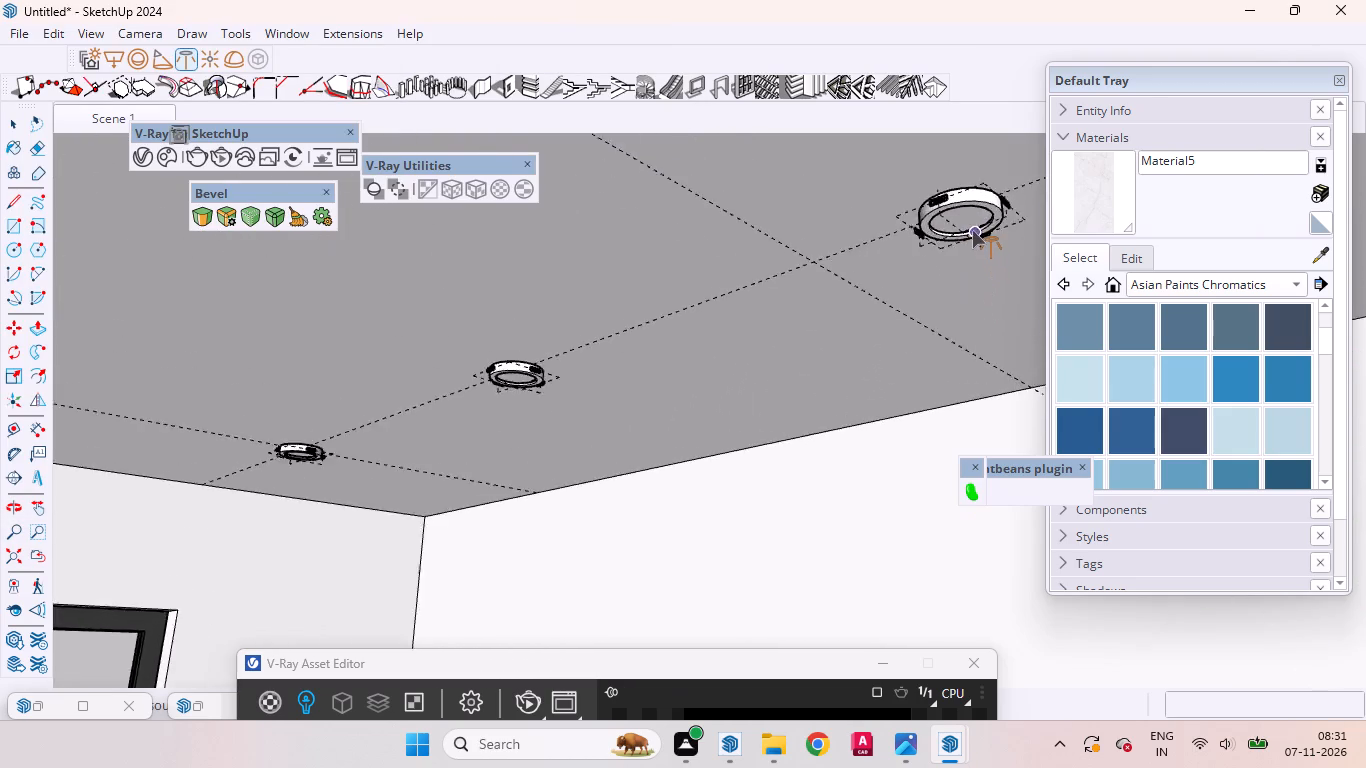
pyautogui.scroll(4, 972, 230)
pyautogui.scroll(-1, 970, 232)
pyautogui.scroll(13, 970, 232)
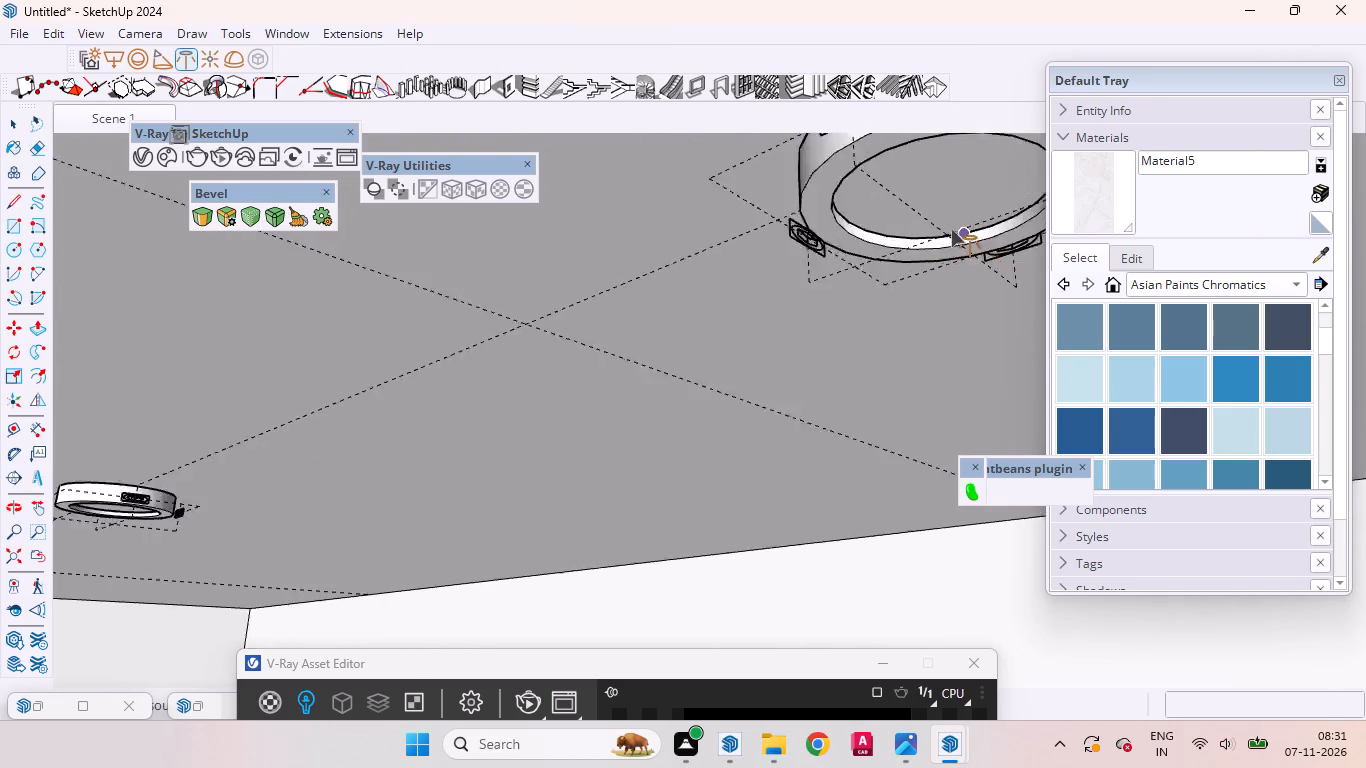
pyautogui.scroll(12, 951, 229)
pyautogui.click(937, 258)
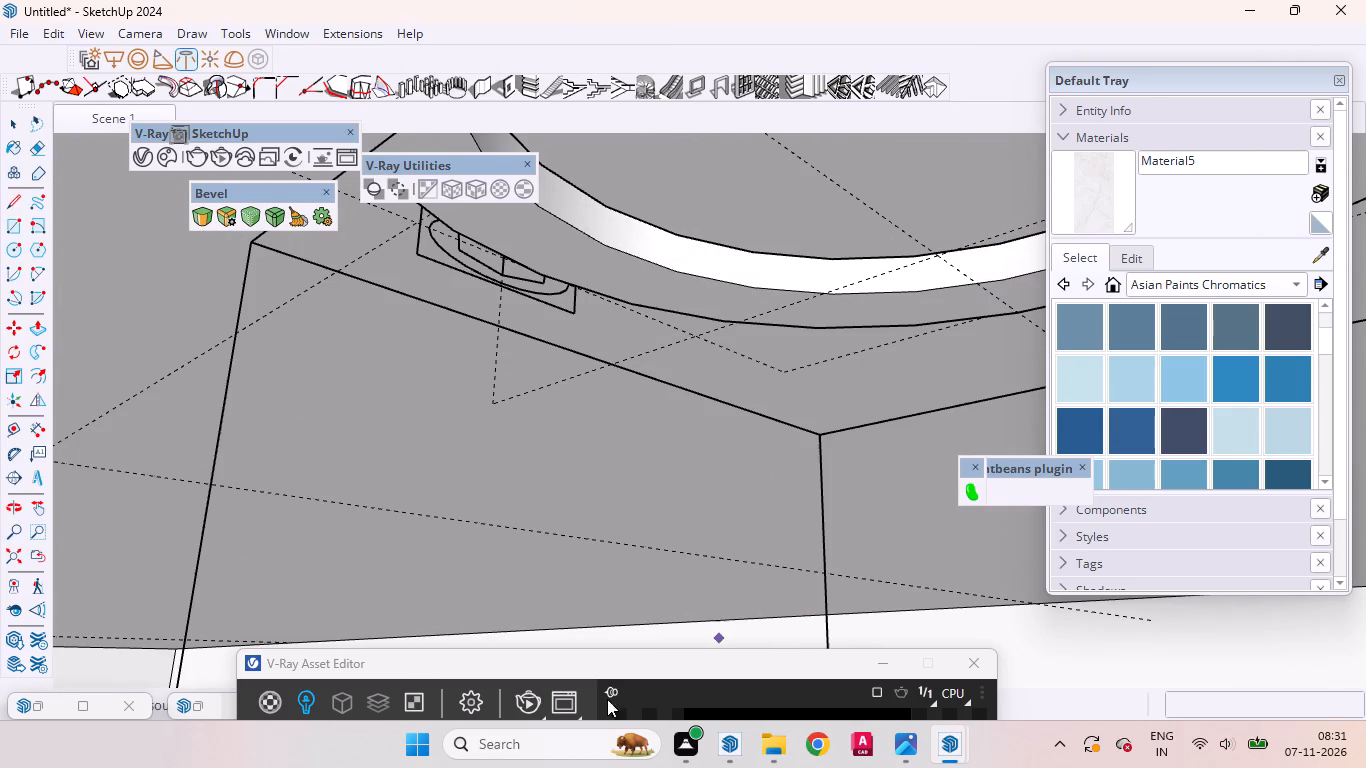
# Examine the beam preview and parameters of the new defined-spot IES light in the V-Ray Asset Editor.
pyautogui.moveTo(651, 660); pyautogui.dragTo(543, 89)
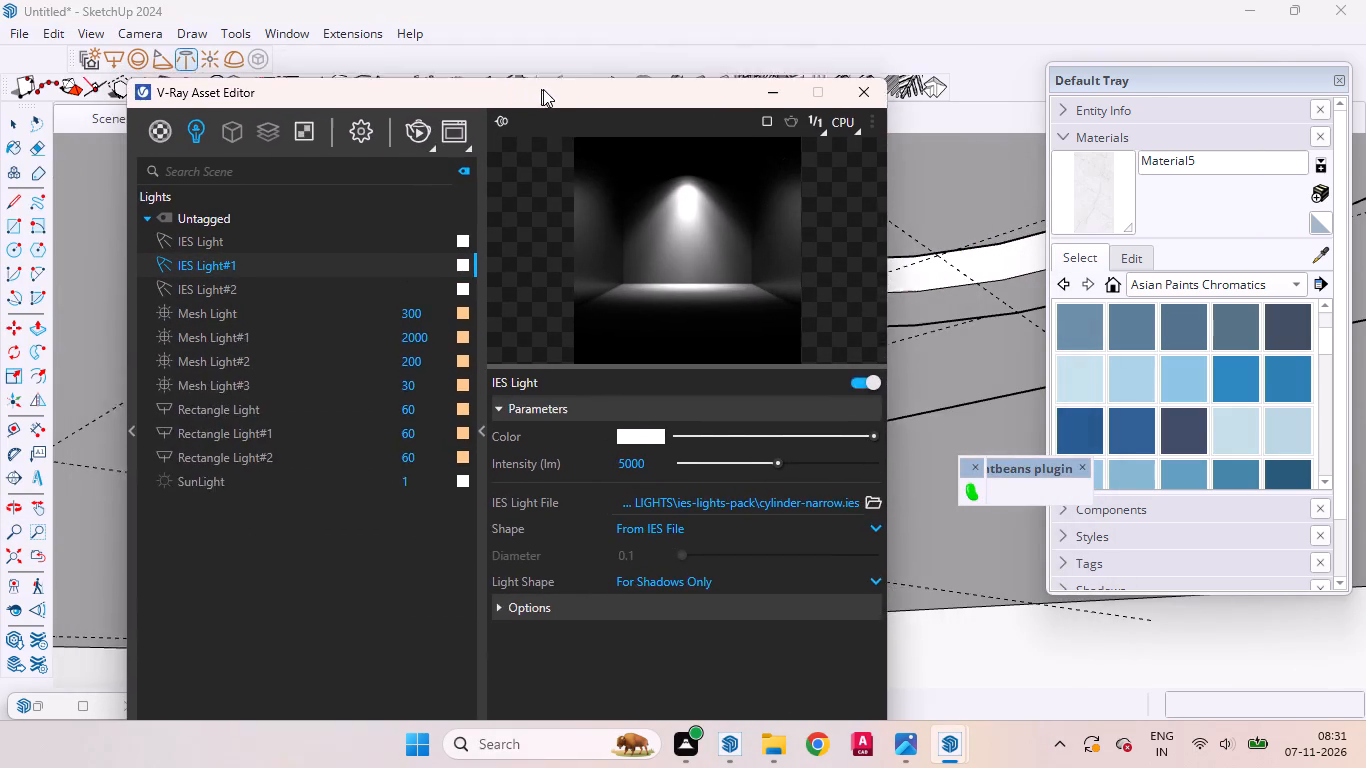
pyautogui.moveTo(543, 89); pyautogui.dragTo(631, 149)
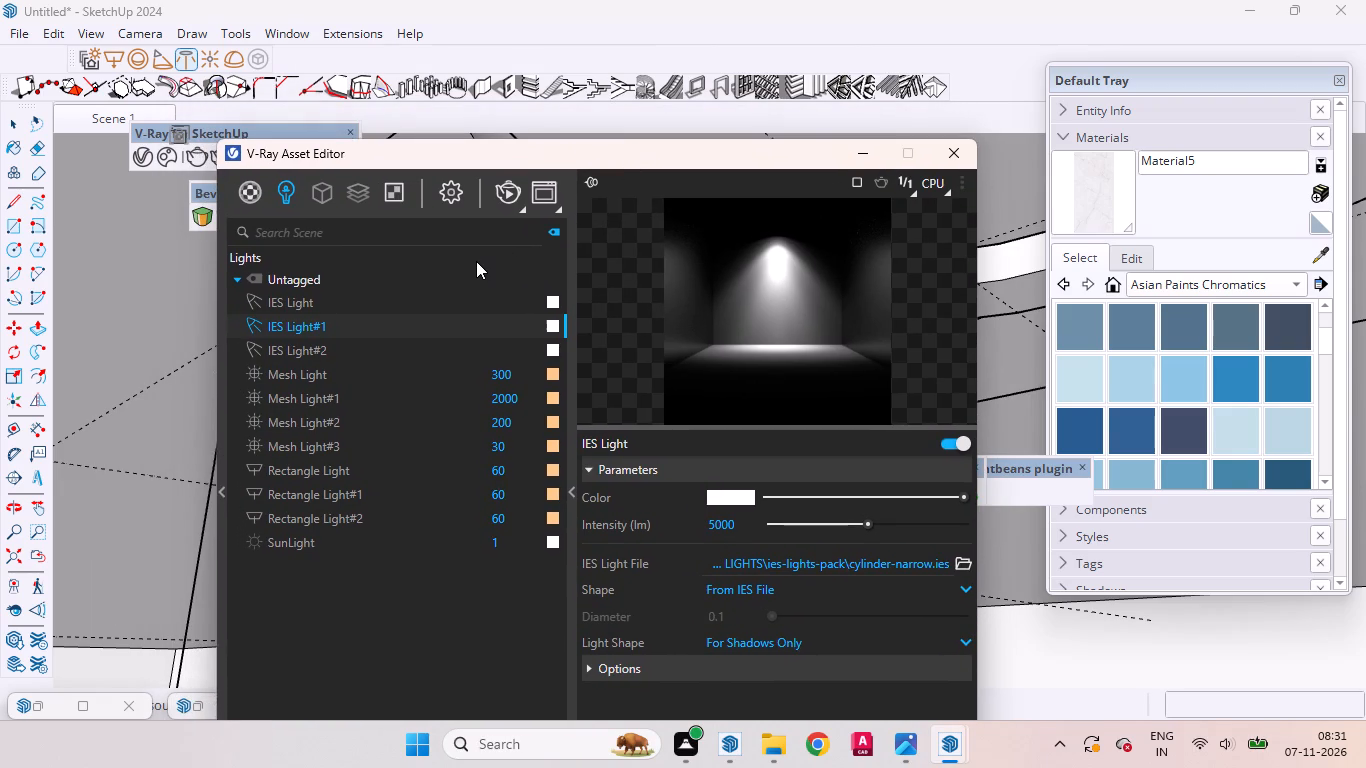
pyautogui.click(354, 351)
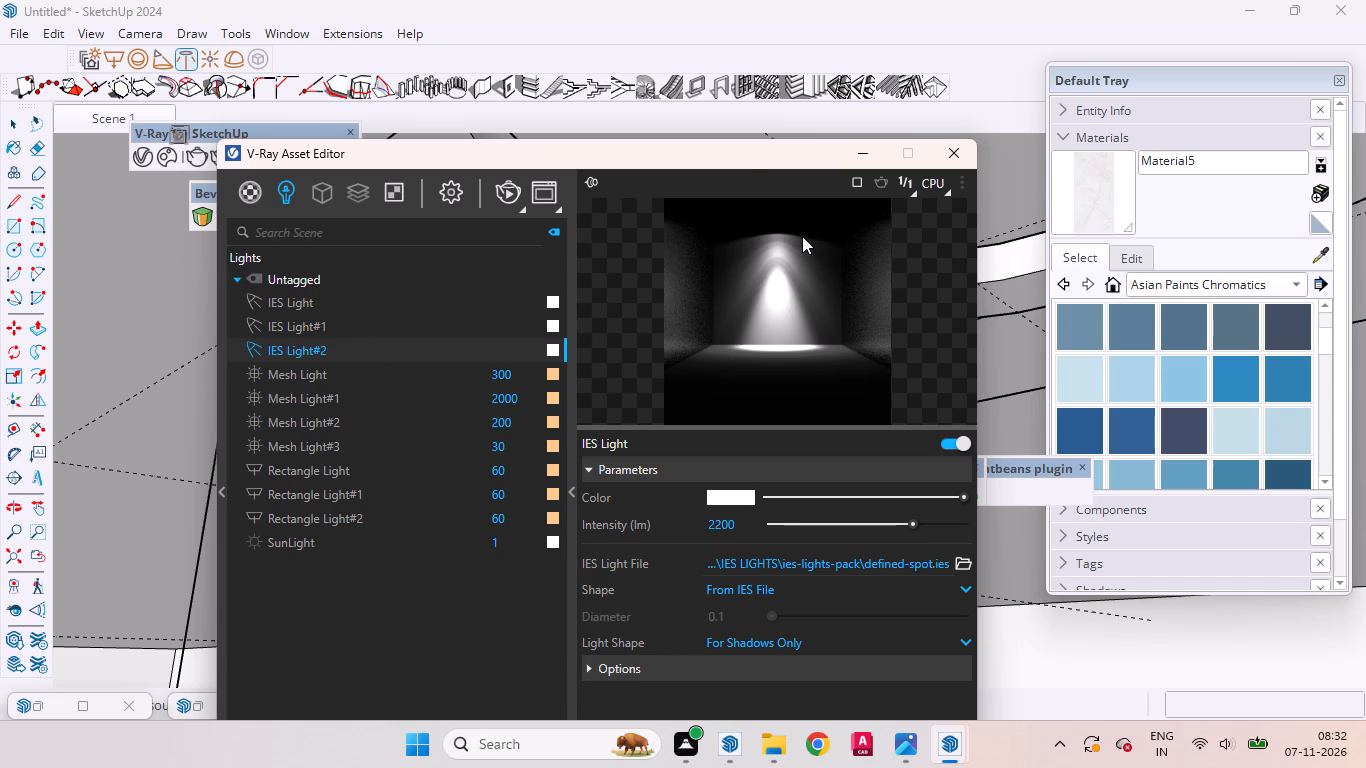
pyautogui.moveTo(741, 160); pyautogui.dragTo(674, 405)
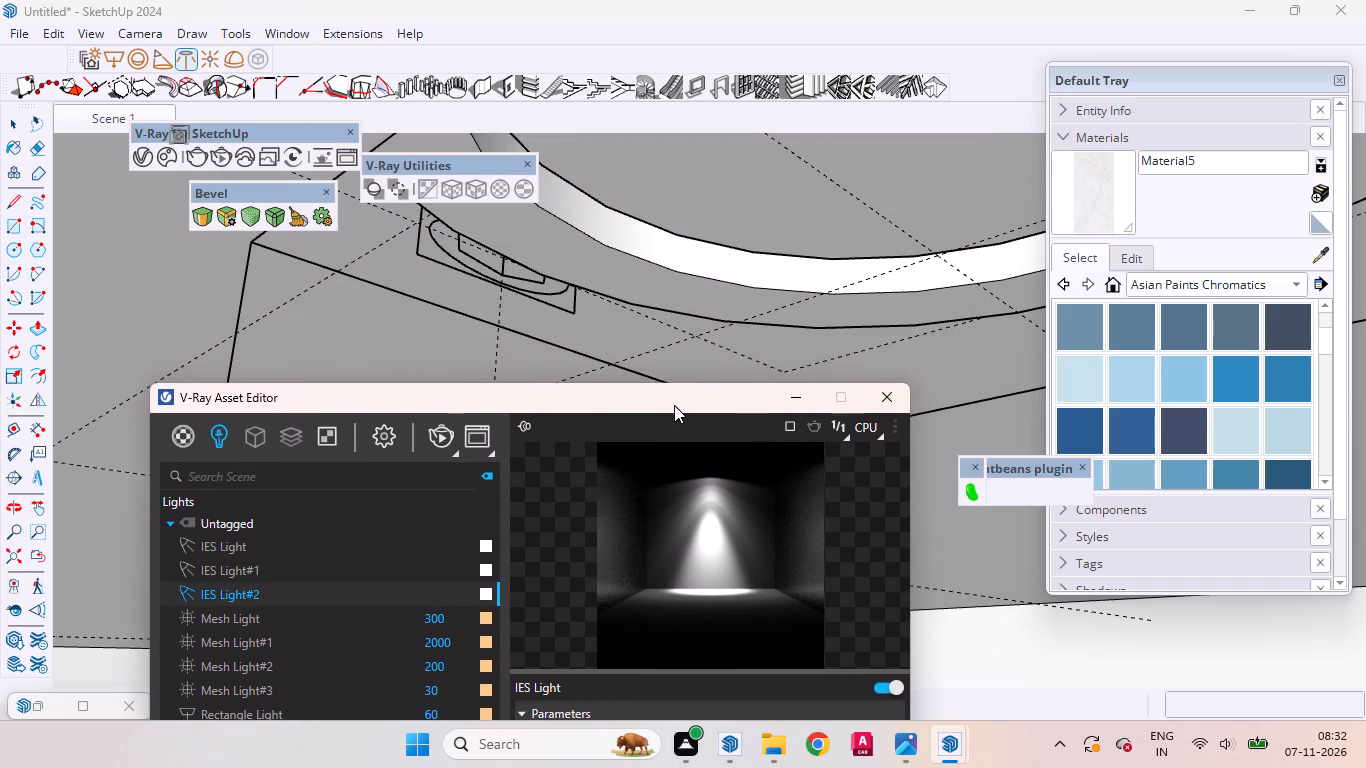
pyautogui.moveTo(674, 405); pyautogui.dragTo(534, 478)
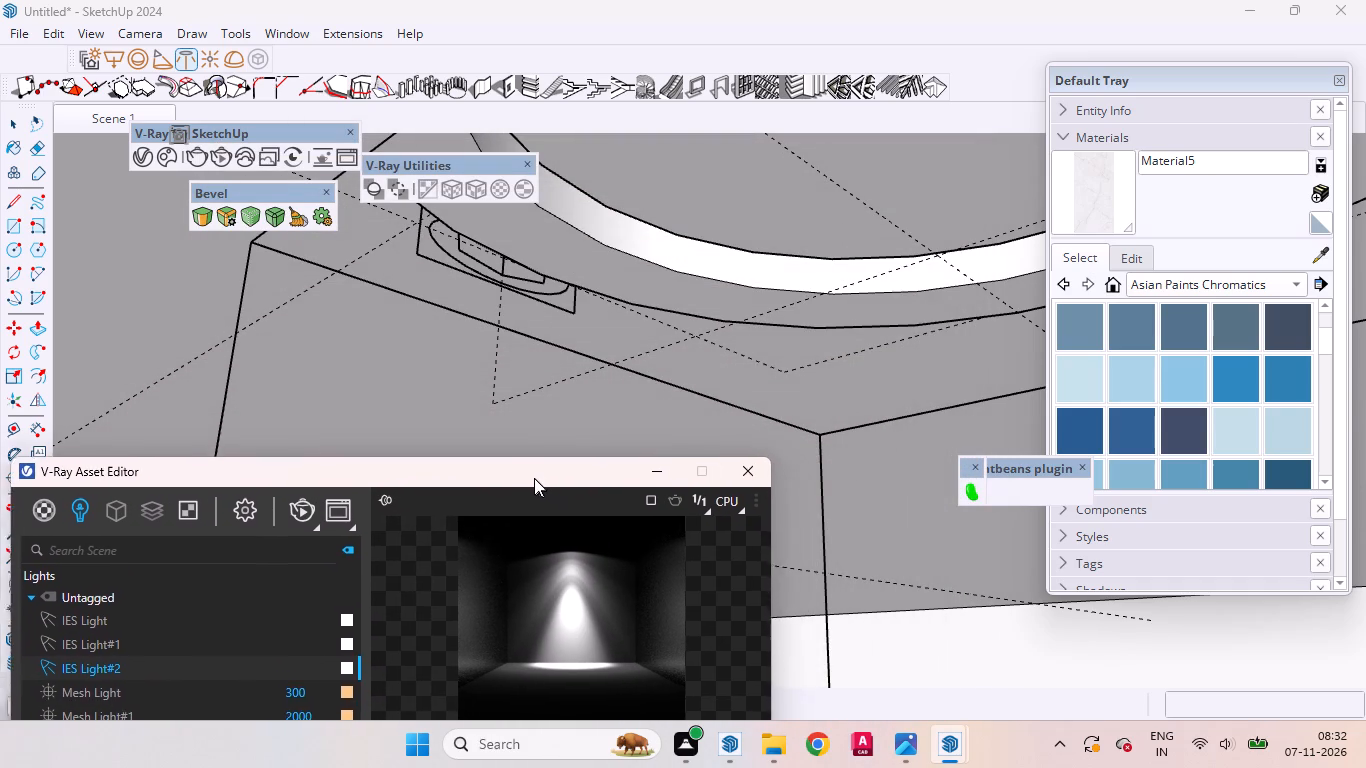
pyautogui.moveTo(534, 478); pyautogui.dragTo(616, 573)
pyautogui.scroll(-13, 561, 295)
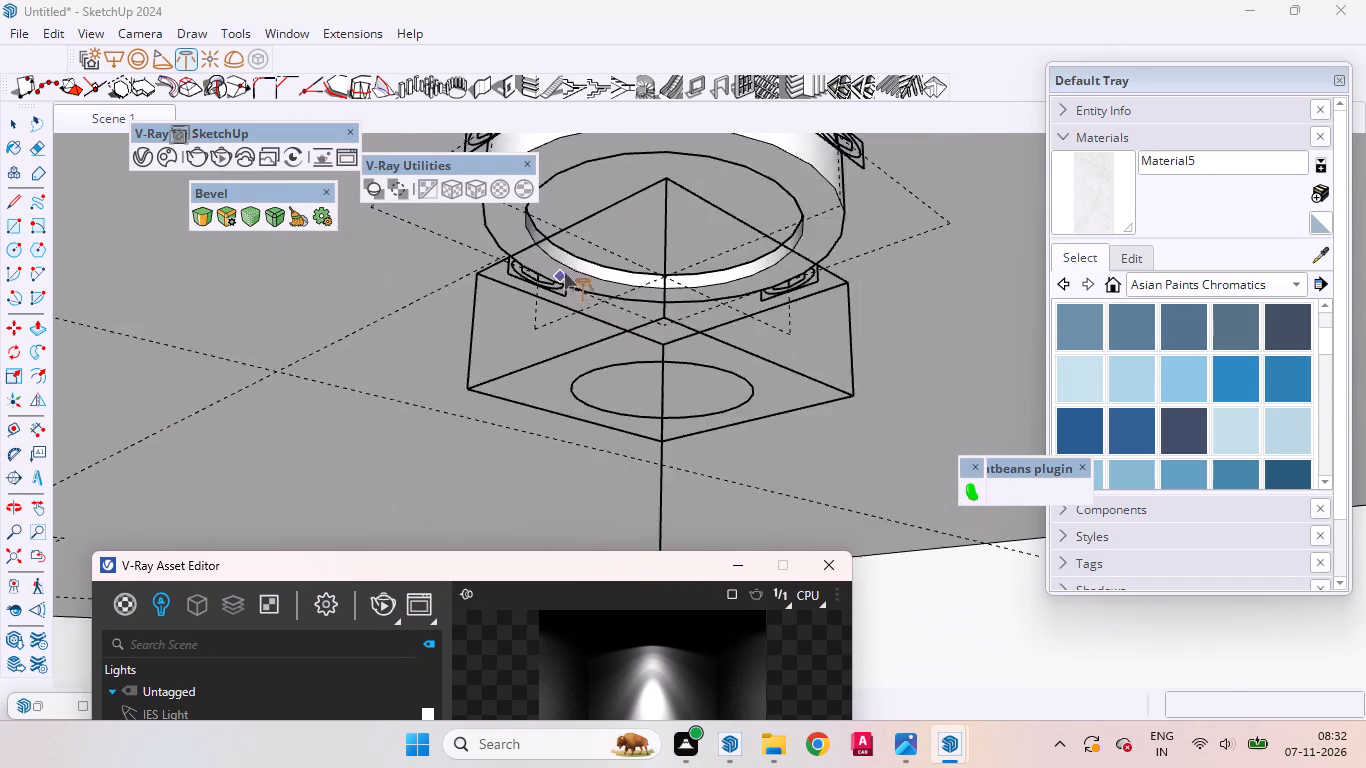
pyautogui.scroll(-5, 564, 272)
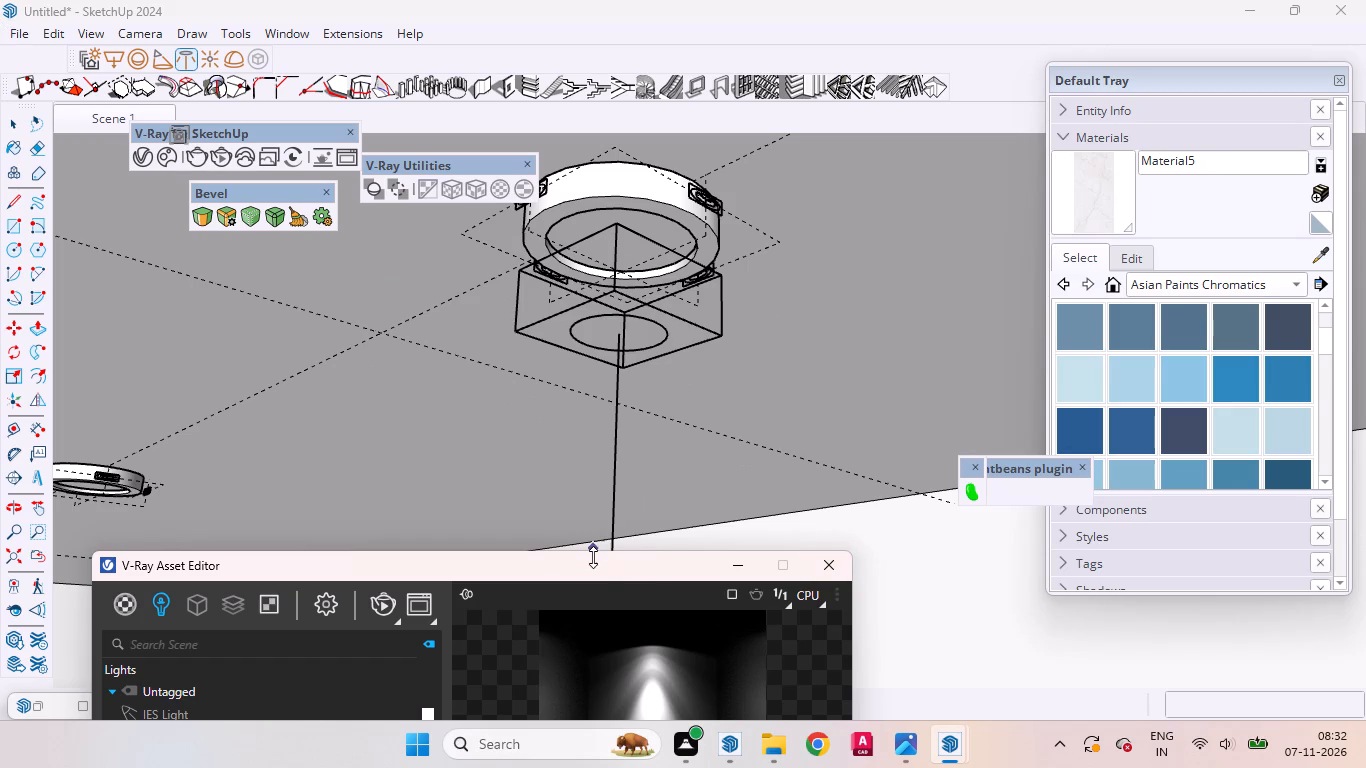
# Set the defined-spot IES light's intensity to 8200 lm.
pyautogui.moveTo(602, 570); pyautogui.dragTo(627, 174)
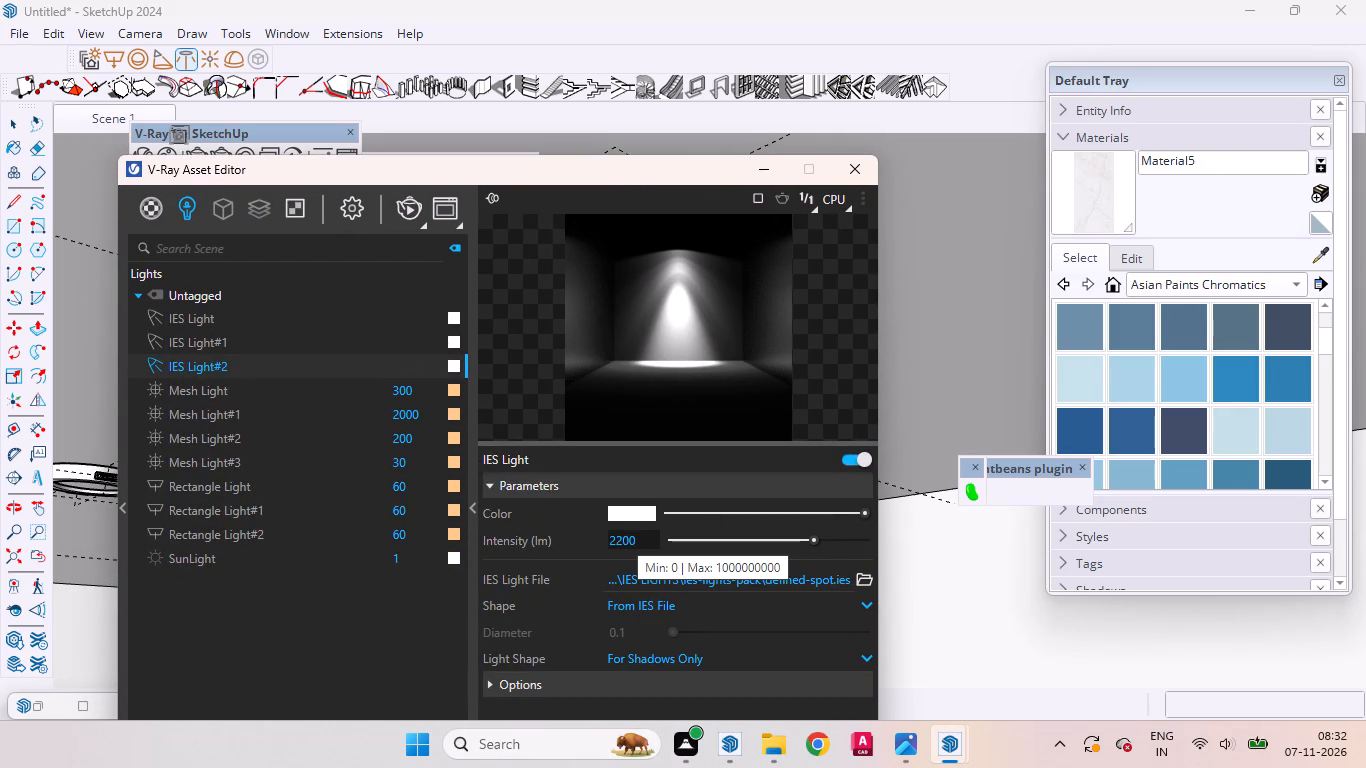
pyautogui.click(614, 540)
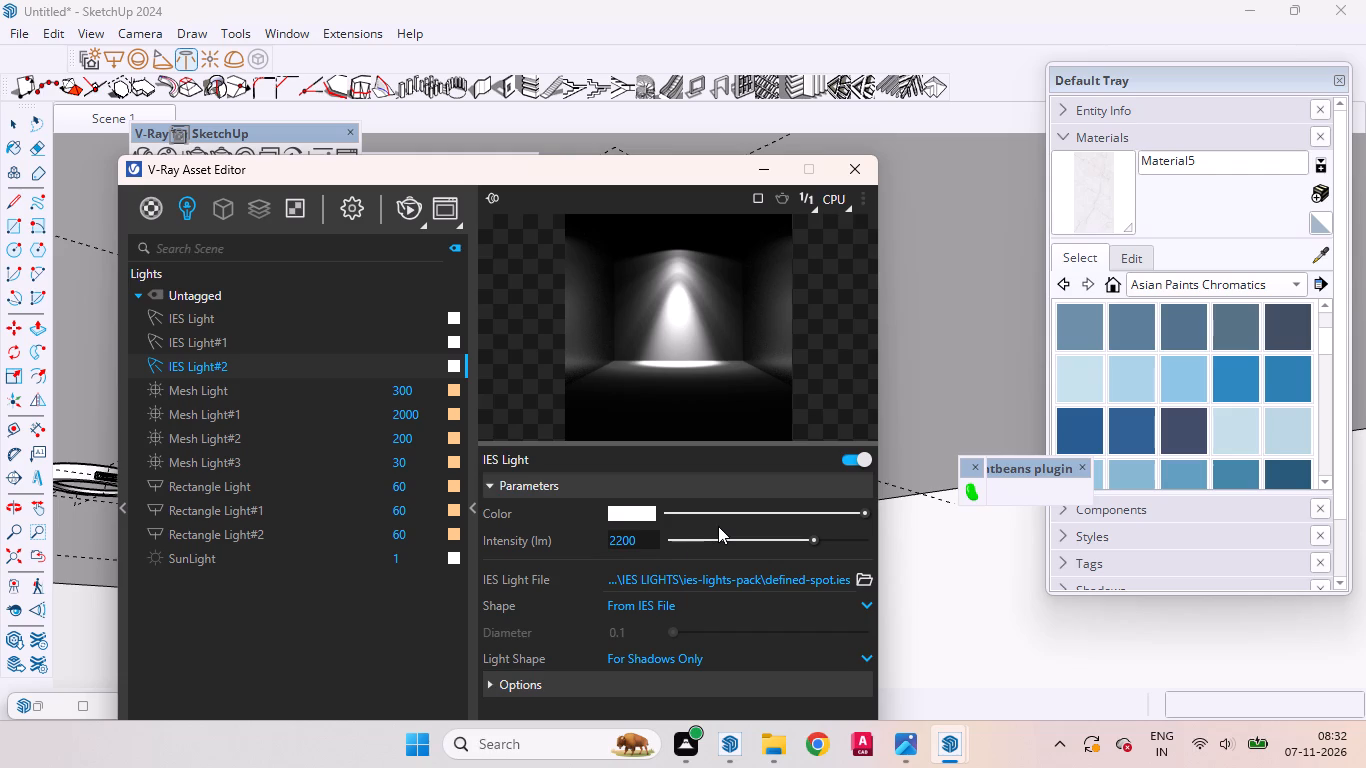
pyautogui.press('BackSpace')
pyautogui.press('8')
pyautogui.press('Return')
# Examine the defined-spot IES light's placement below its ceiling fixture and relative to the neighbouring side-wall downlights.
pyautogui.moveTo(581, 179); pyautogui.dragTo(724, 479)
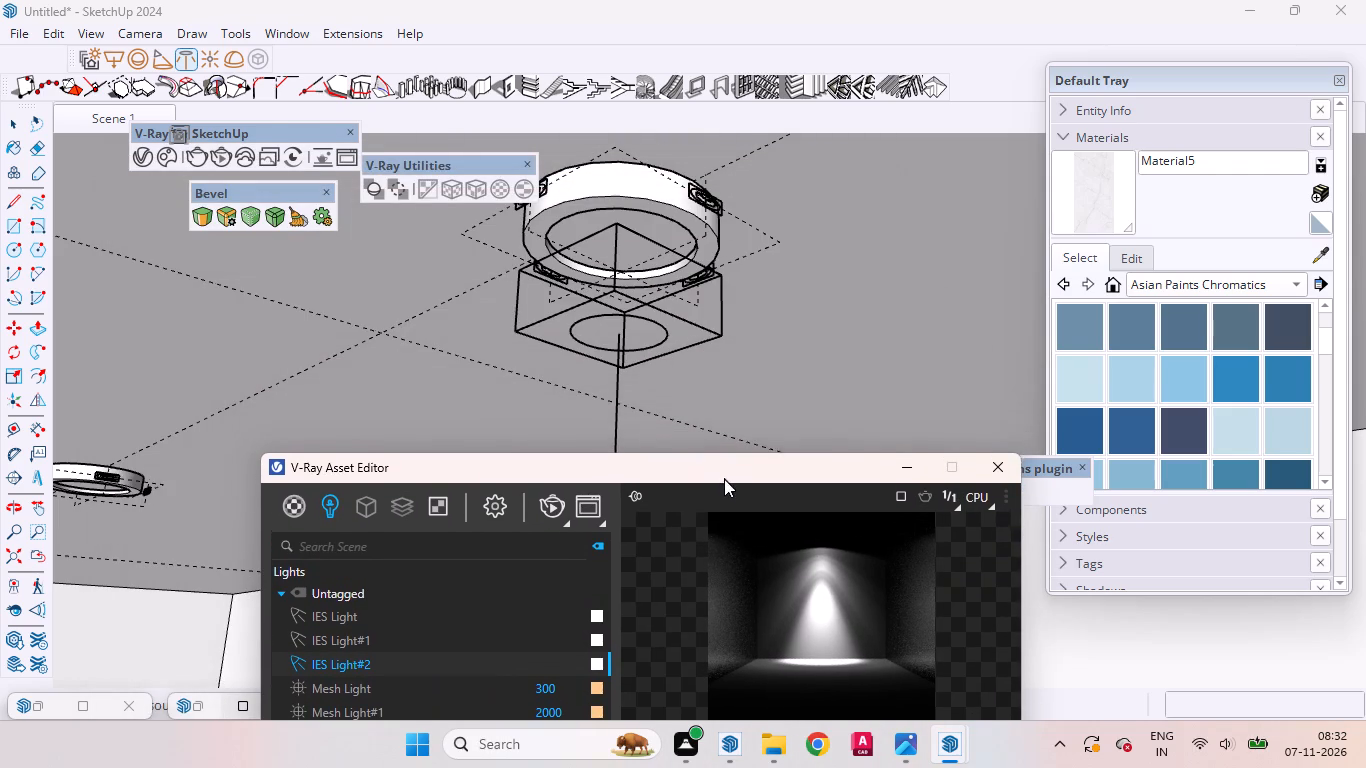
pyautogui.moveTo(724, 479); pyautogui.dragTo(724, 480)
pyautogui.scroll(-20, 694, 312)
pyautogui.scroll(-1, 694, 312)
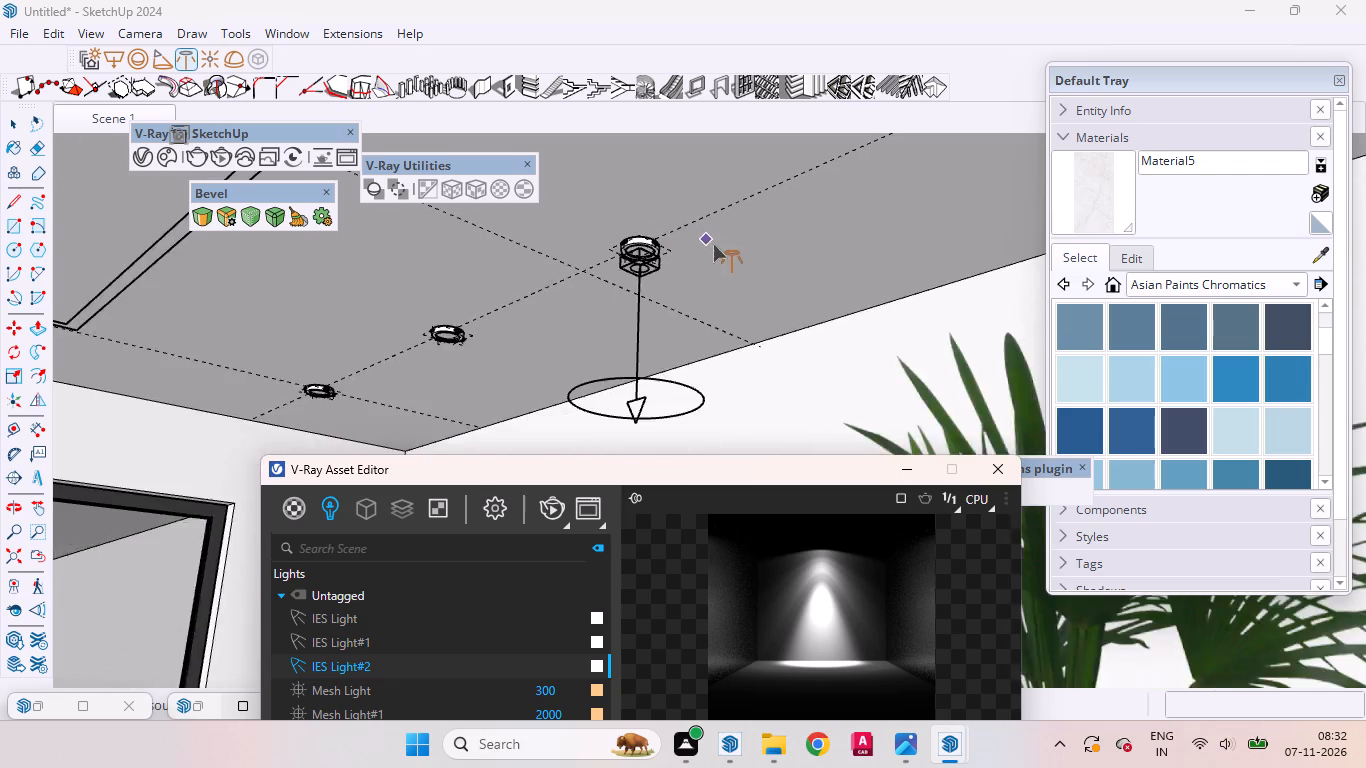
pyautogui.scroll(-2, 713, 244)
pyautogui.press('space')
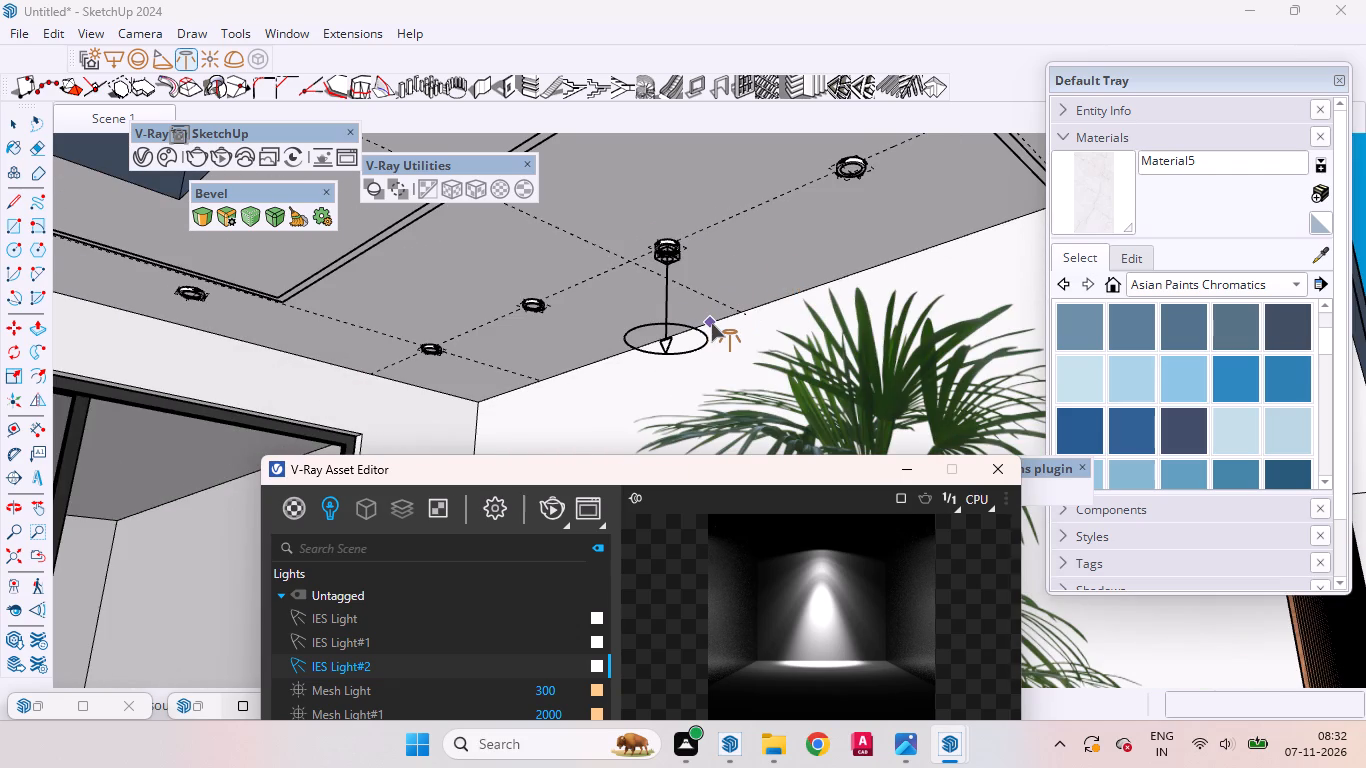
pyautogui.scroll(4, 659, 228)
pyautogui.scroll(-4, 608, 242)
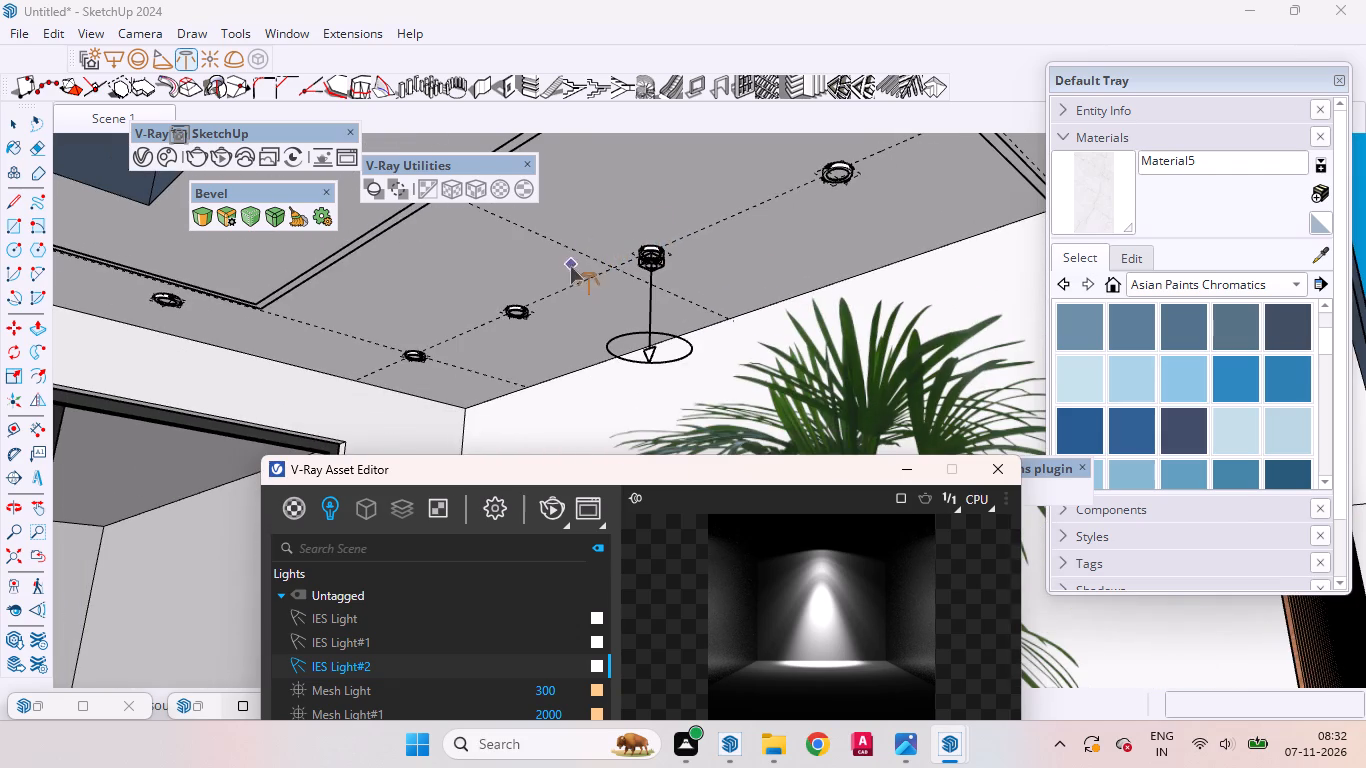
pyautogui.moveTo(569, 270); pyautogui.dragTo(551, 355, button='middle')
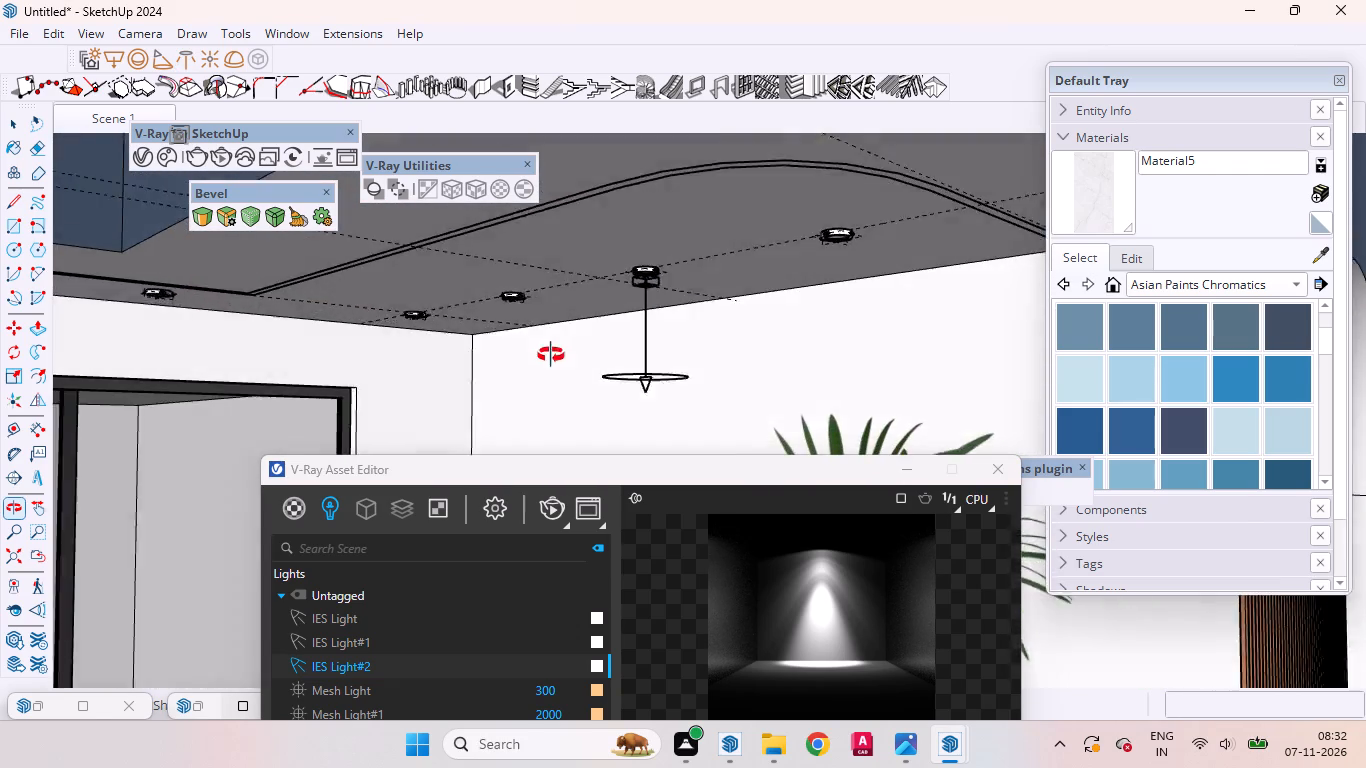
pyautogui.moveTo(551, 355); pyautogui.dragTo(535, 322, button='middle')
pyautogui.scroll(4, 623, 256)
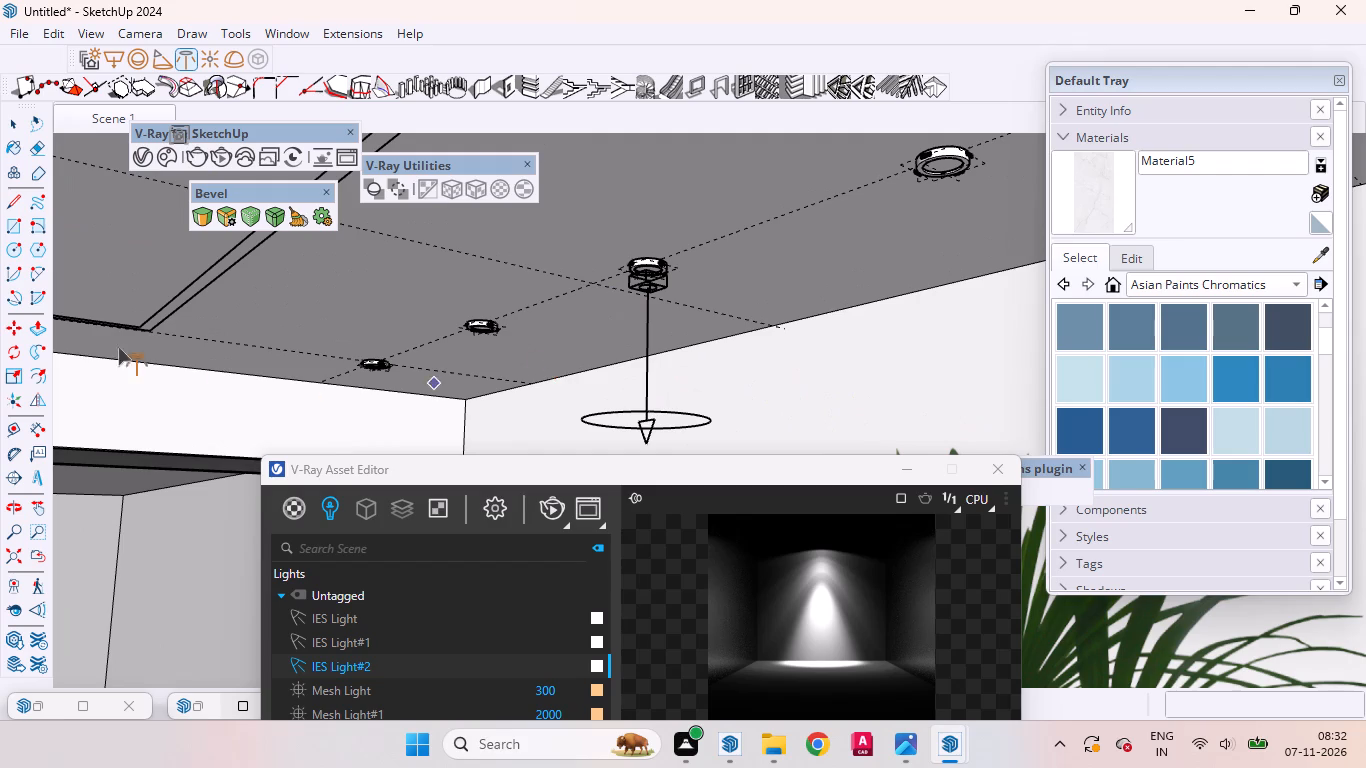
pyautogui.click(15, 127)
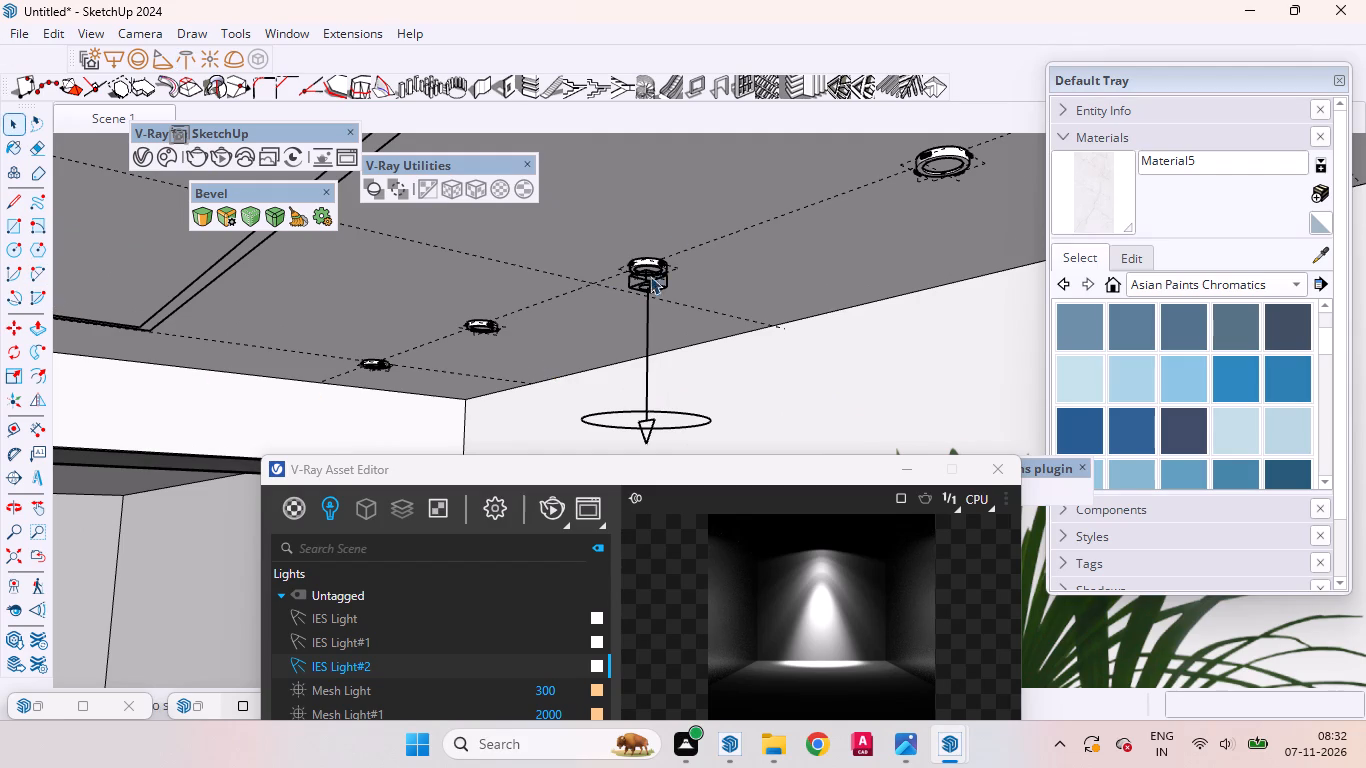
pyautogui.scroll(-4, 644, 302)
pyautogui.scroll(17, 630, 255)
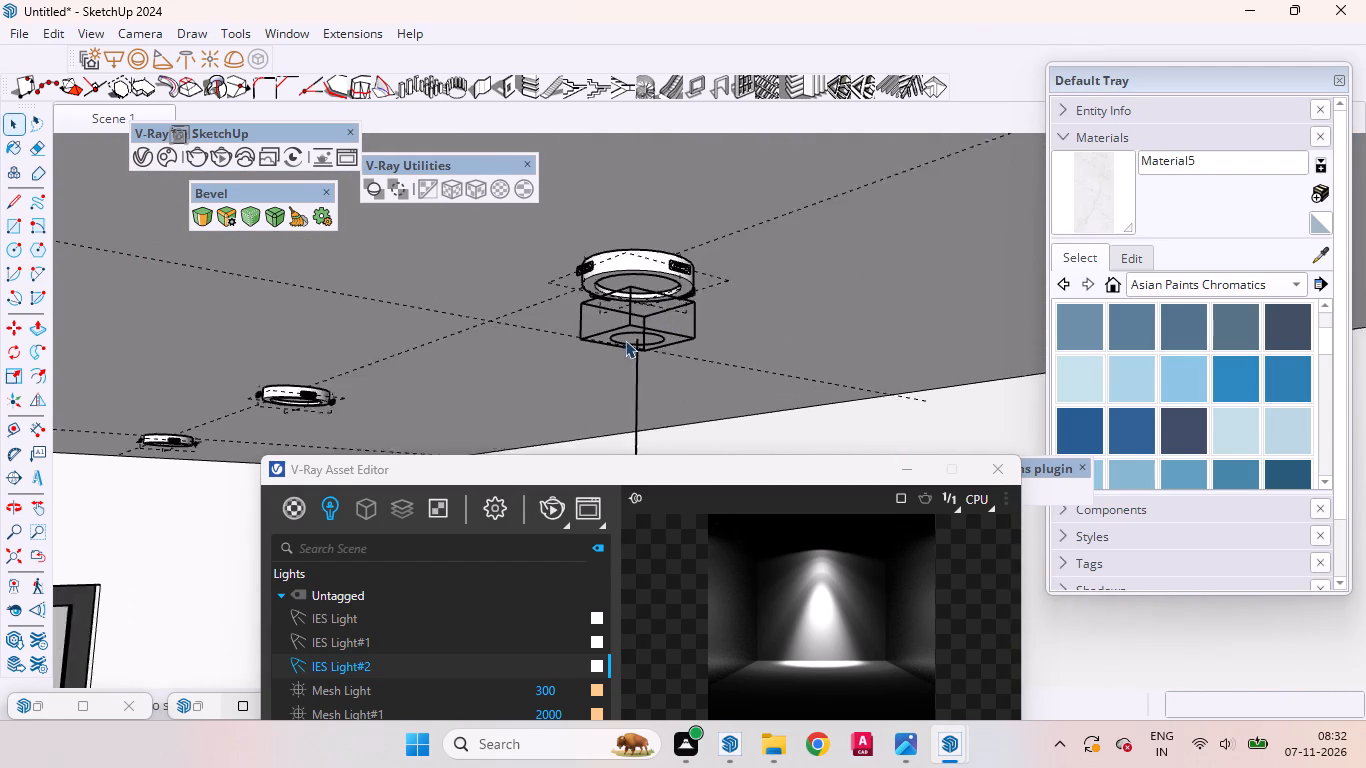
pyautogui.scroll(2, 625, 340)
pyautogui.scroll(-4, 630, 311)
pyautogui.click(630, 311)
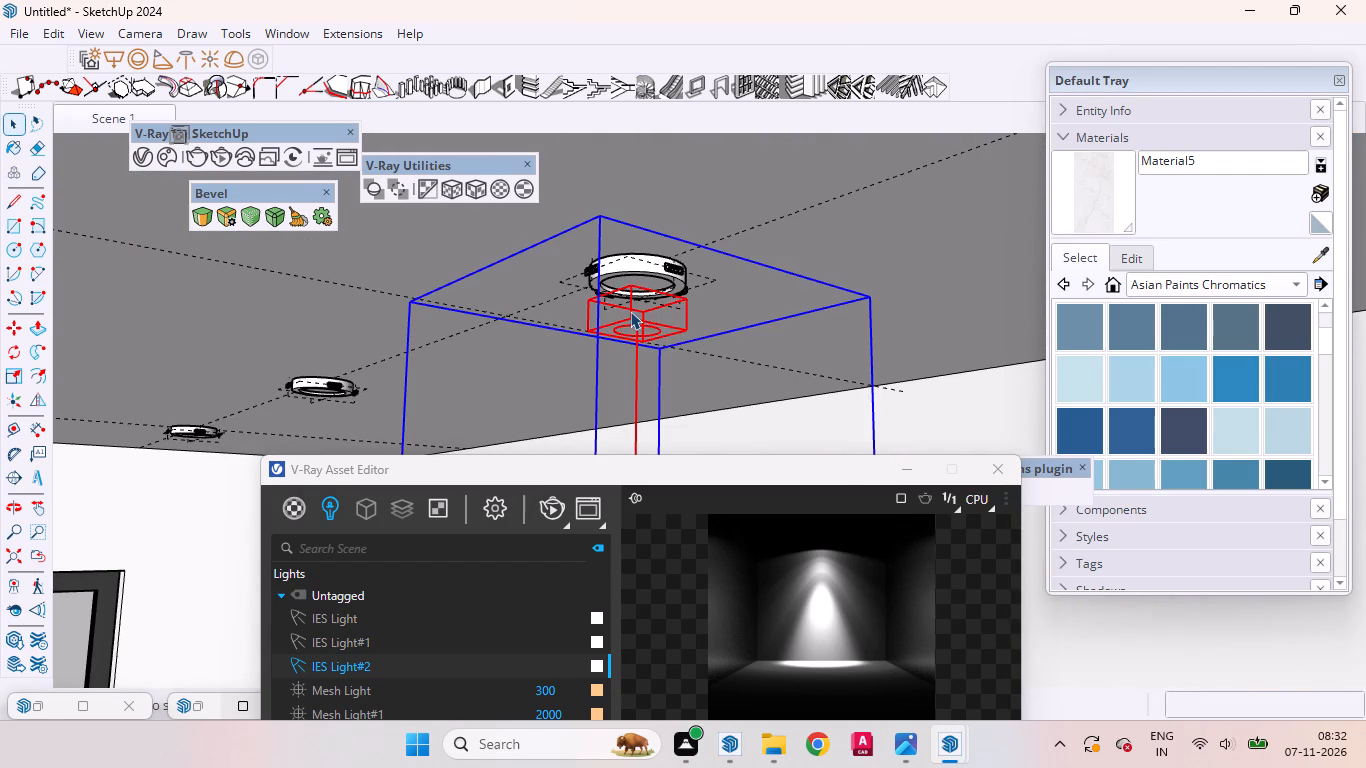
pyautogui.rightClick(630, 311)
pyautogui.scroll(-5, 528, 339)
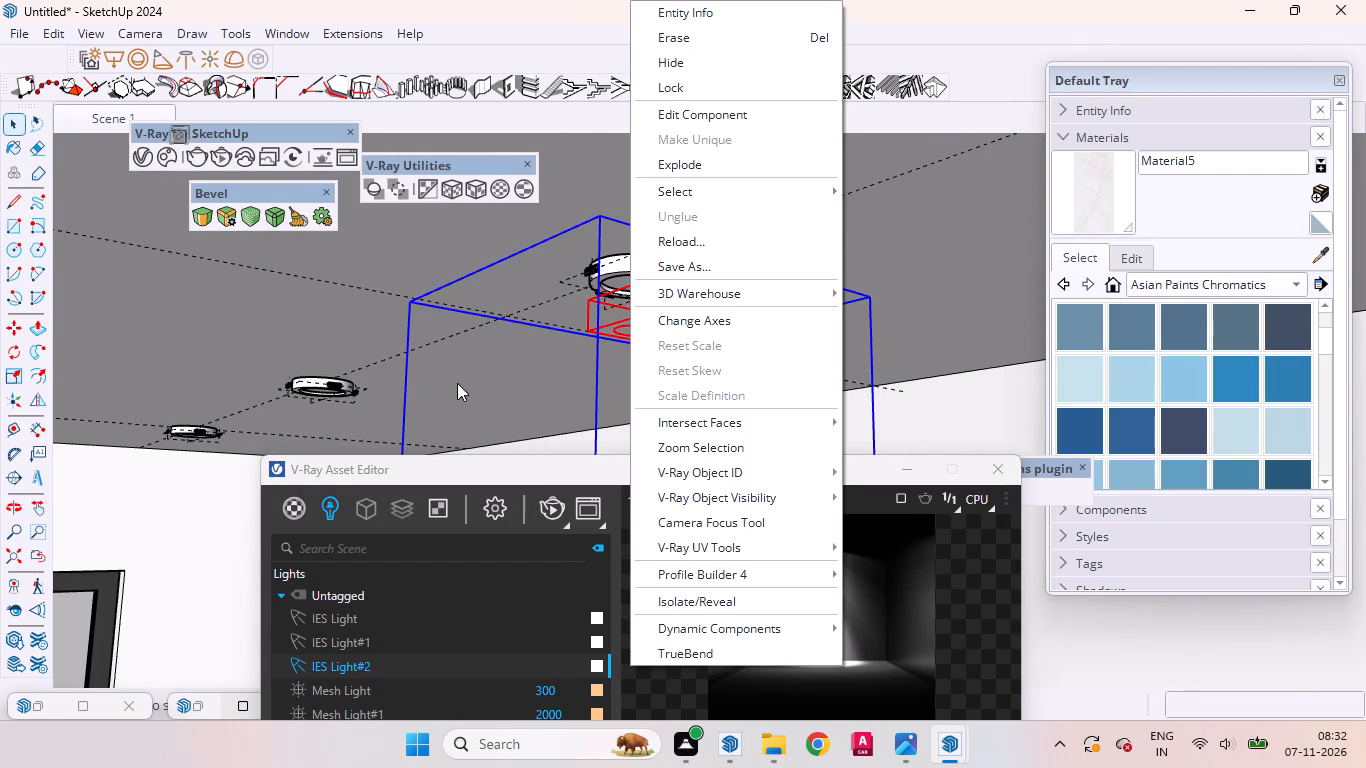
pyautogui.click(467, 383)
pyautogui.scroll(-11, 535, 290)
pyautogui.scroll(1, 512, 214)
pyautogui.scroll(-1, 513, 213)
pyautogui.moveTo(518, 289); pyautogui.dragTo(668, 311, button='middle')
pyautogui.scroll(10, 622, 266)
pyautogui.scroll(-4, 643, 263)
pyautogui.scroll(4, 644, 263)
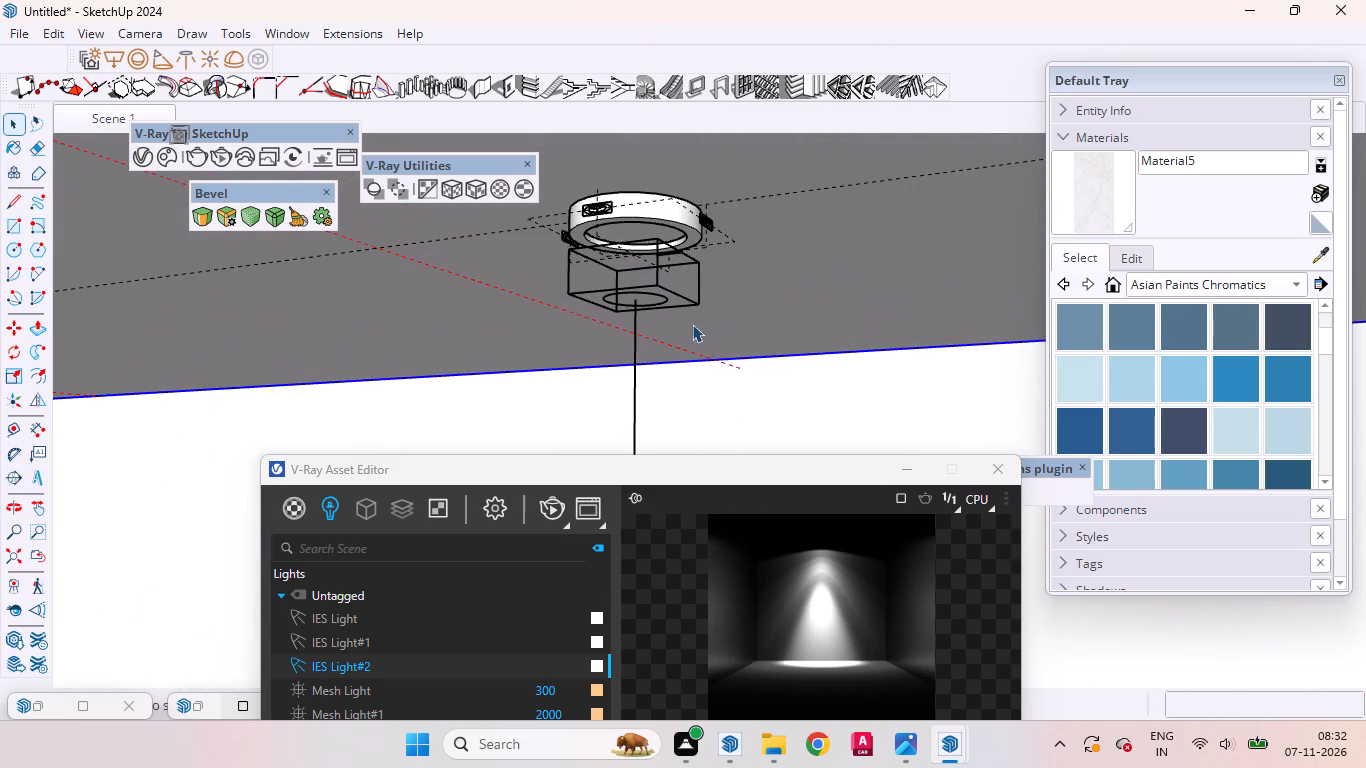
# Set the defined-spot IES light's intensity to 10200 lm.
pyautogui.moveTo(721, 463); pyautogui.dragTo(700, 64)
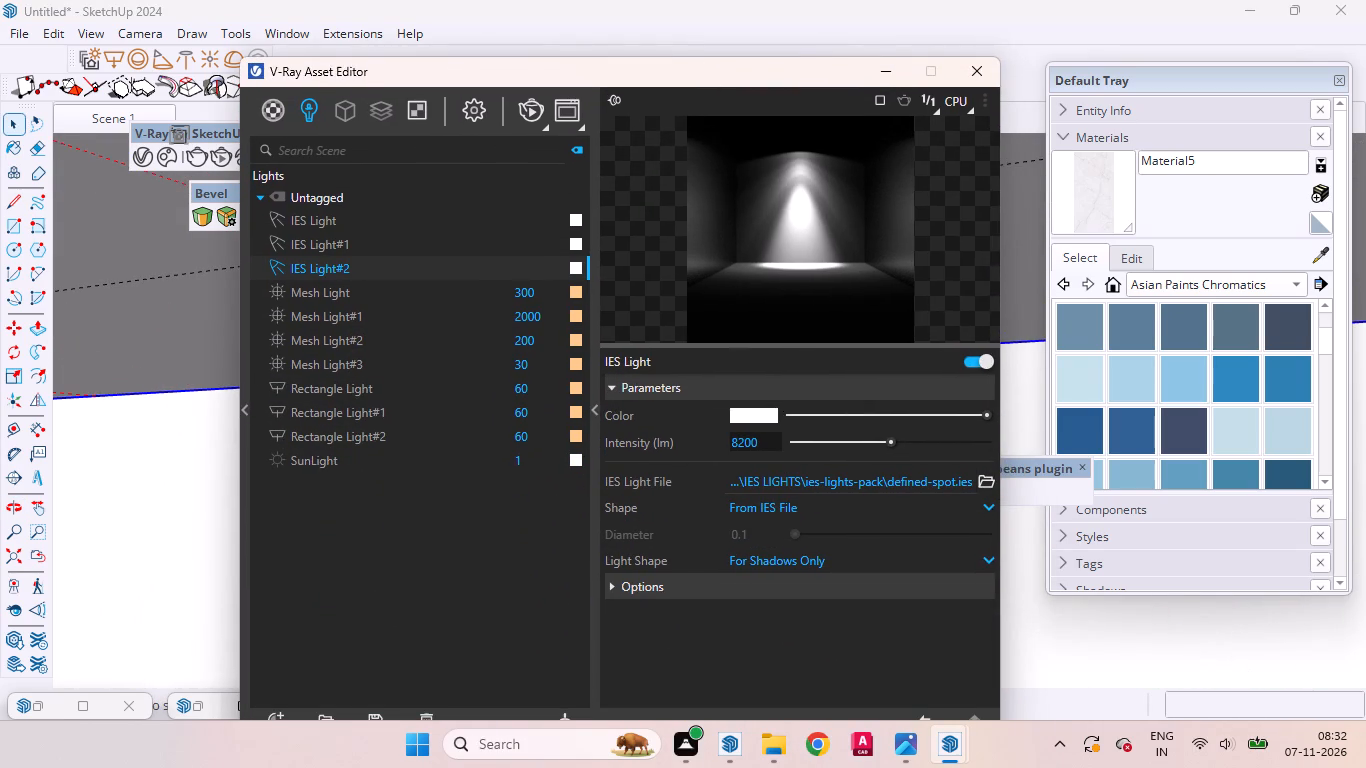
pyautogui.click(739, 442)
pyautogui.press('BackSpace')
pyautogui.write('10')
pyautogui.press('Return')
pyautogui.moveTo(724, 81); pyautogui.dragTo(895, 570)
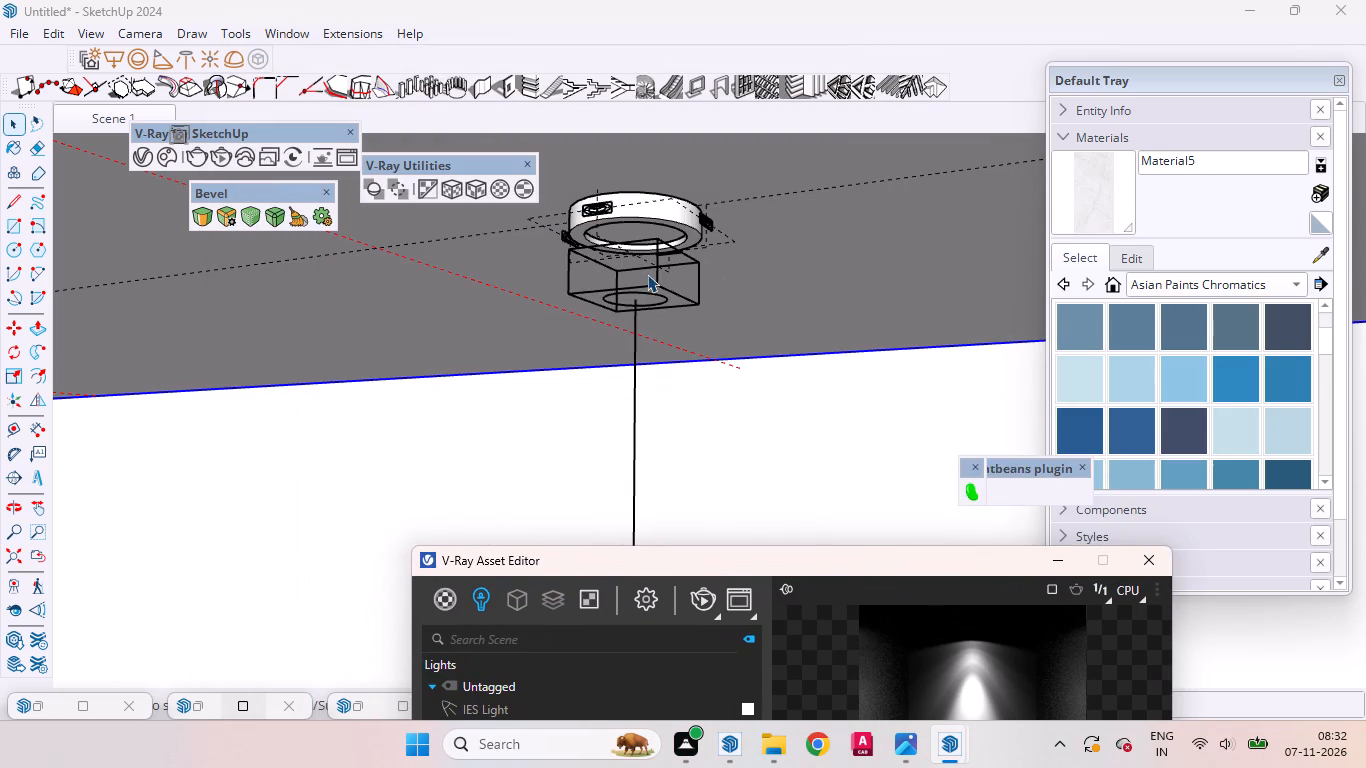
# Copy the defined-spot IES light to the adjacent side-wall ceiling fixture and repeat the copy as a ×2 array towards the sliding-door wall.
pyautogui.click(640, 283)
pyautogui.click(640, 290)
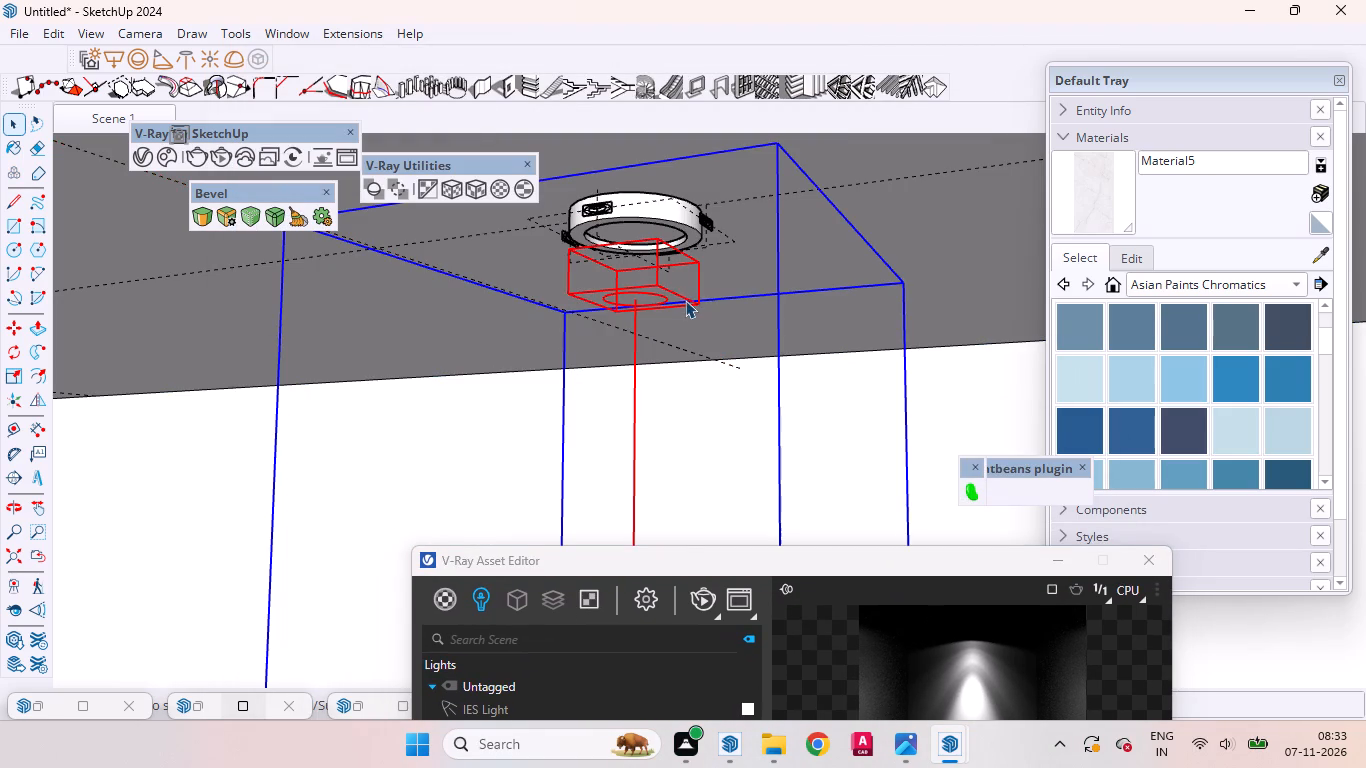
pyautogui.scroll(-3, 675, 305)
pyautogui.press('m')
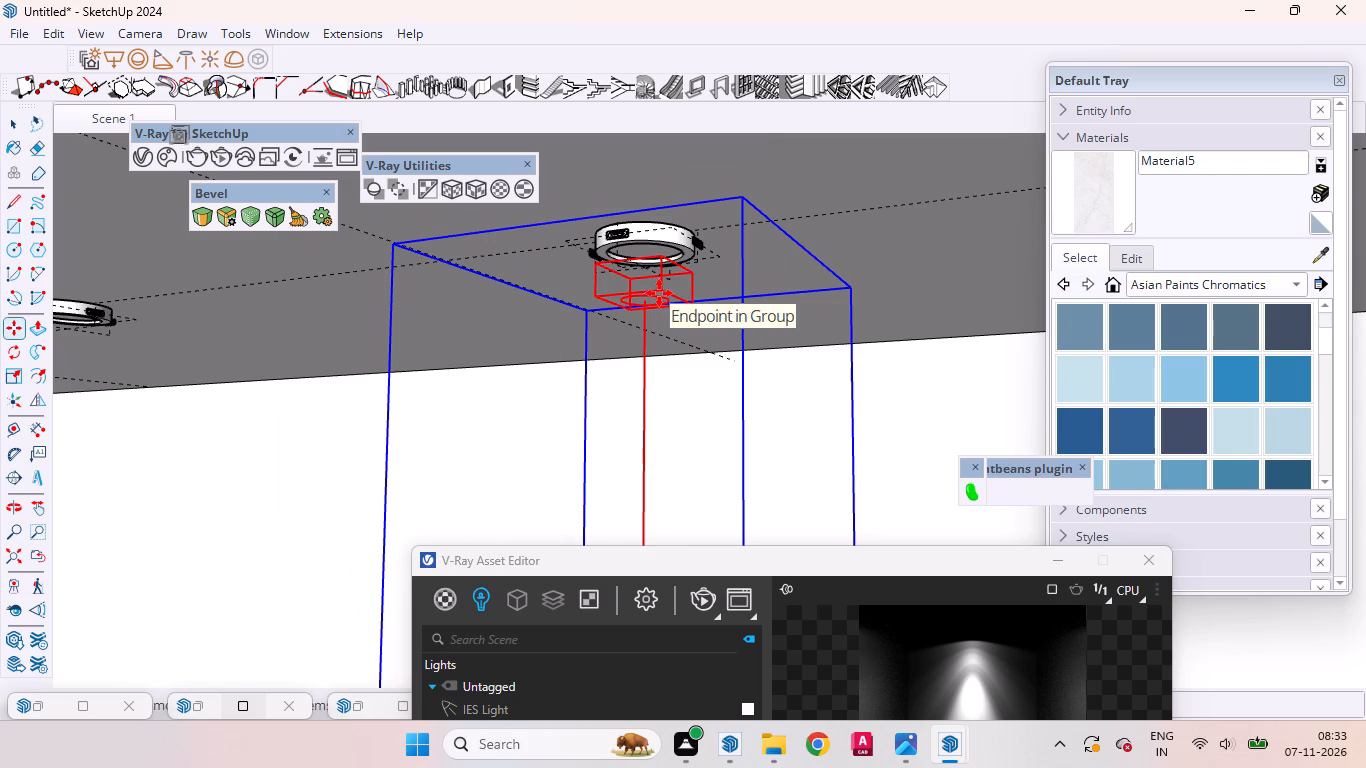
pyautogui.scroll(-1, 666, 314)
pyautogui.scroll(1, 667, 314)
pyautogui.scroll(-8, 669, 313)
pyautogui.moveTo(687, 388); pyautogui.dragTo(827, 421, button='middle')
pyautogui.scroll(-3, 740, 383)
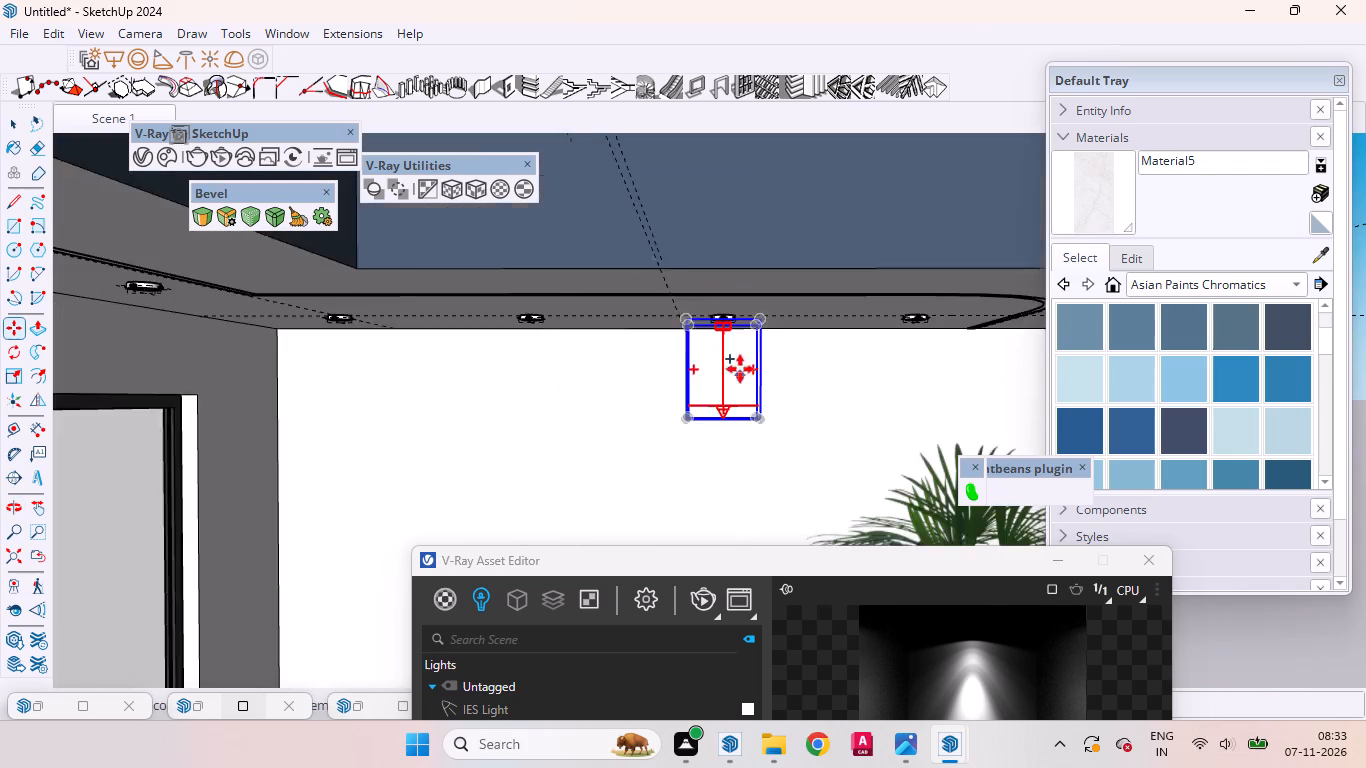
pyautogui.scroll(-4, 740, 369)
pyautogui.click(723, 440)
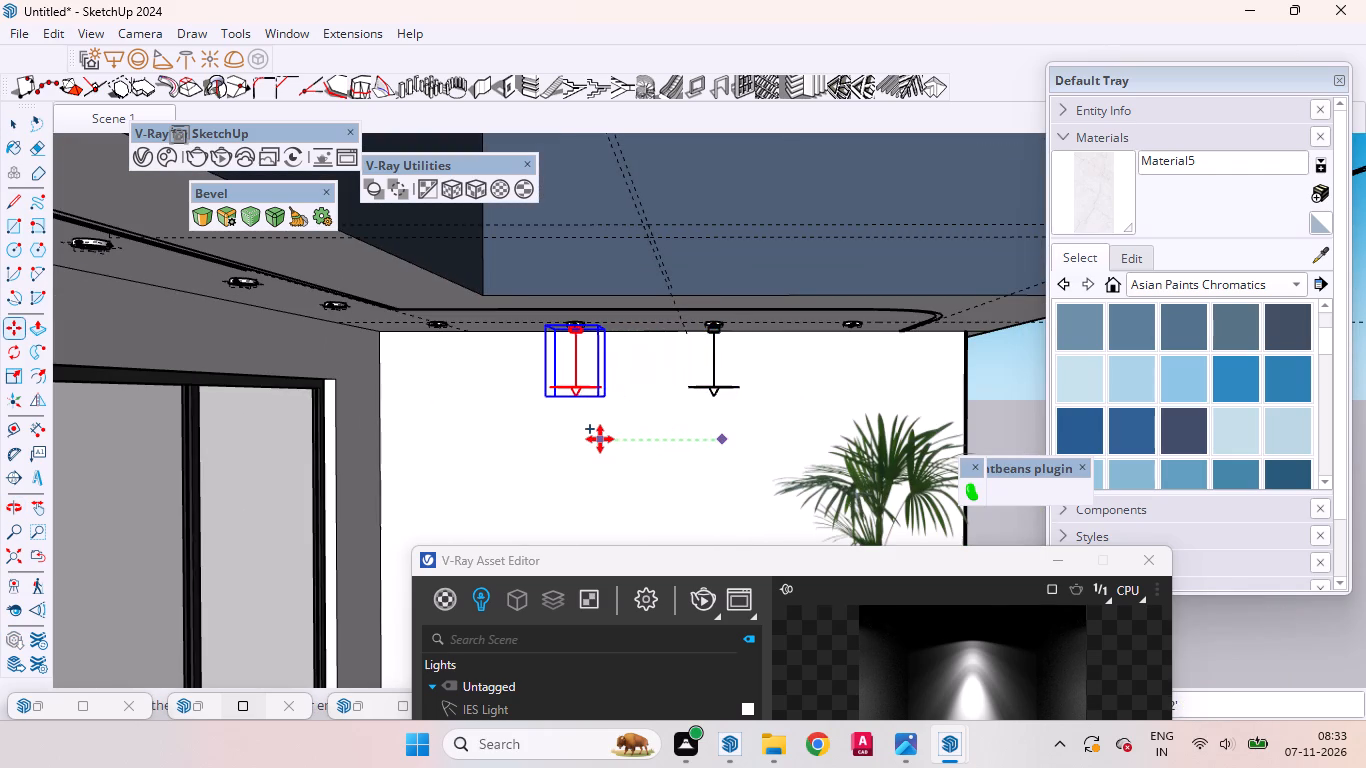
pyautogui.click(600, 439)
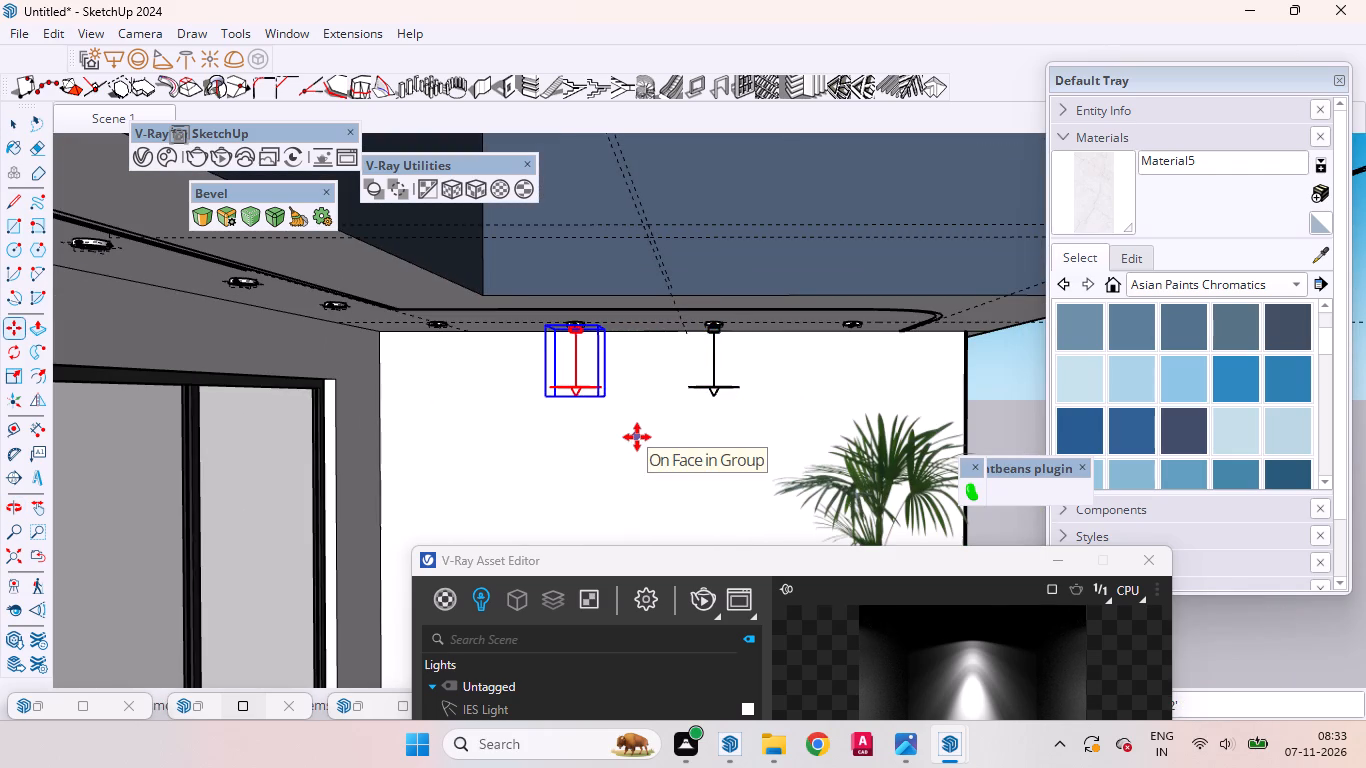
pyautogui.write('*2')
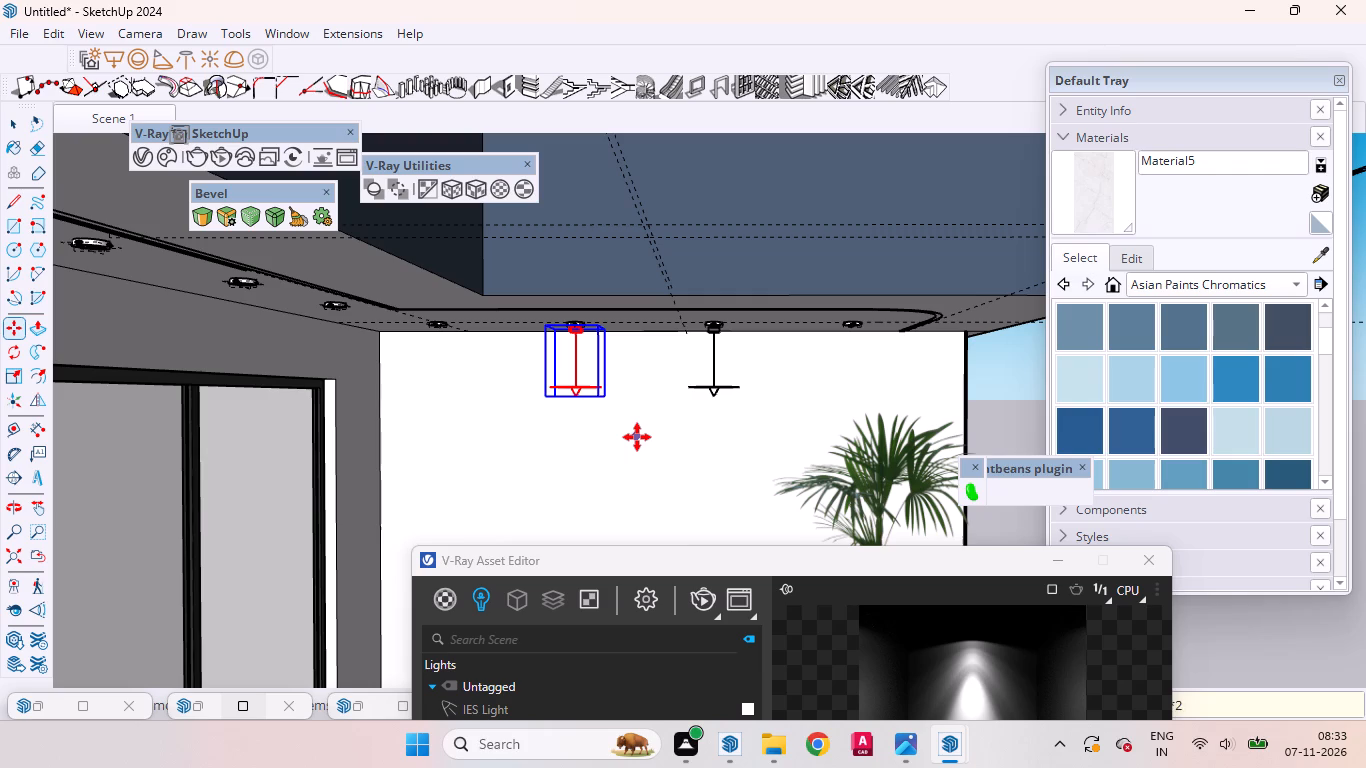
pyautogui.press('Return')
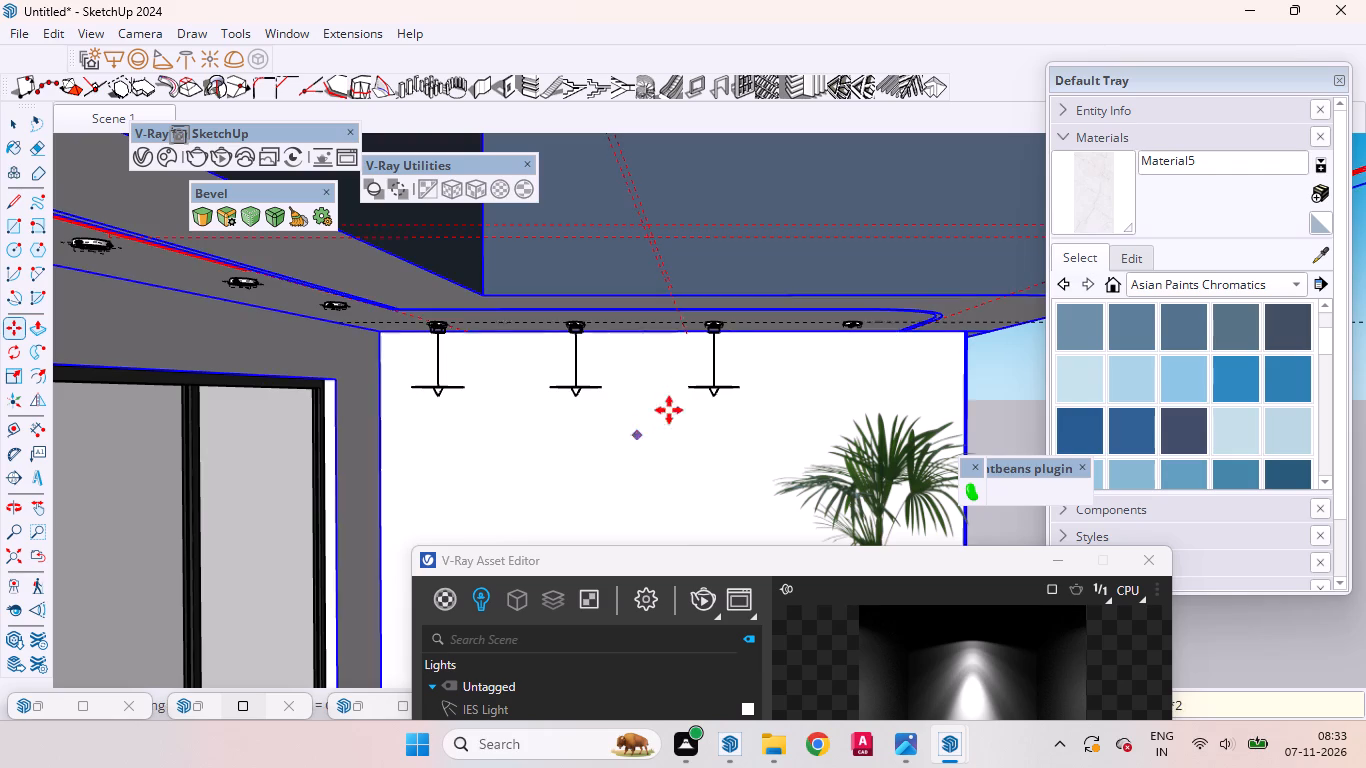
# Copy the original defined-spot IES light to the remaining side-wall fixture in the opposite direction.
pyautogui.scroll(3, 720, 338)
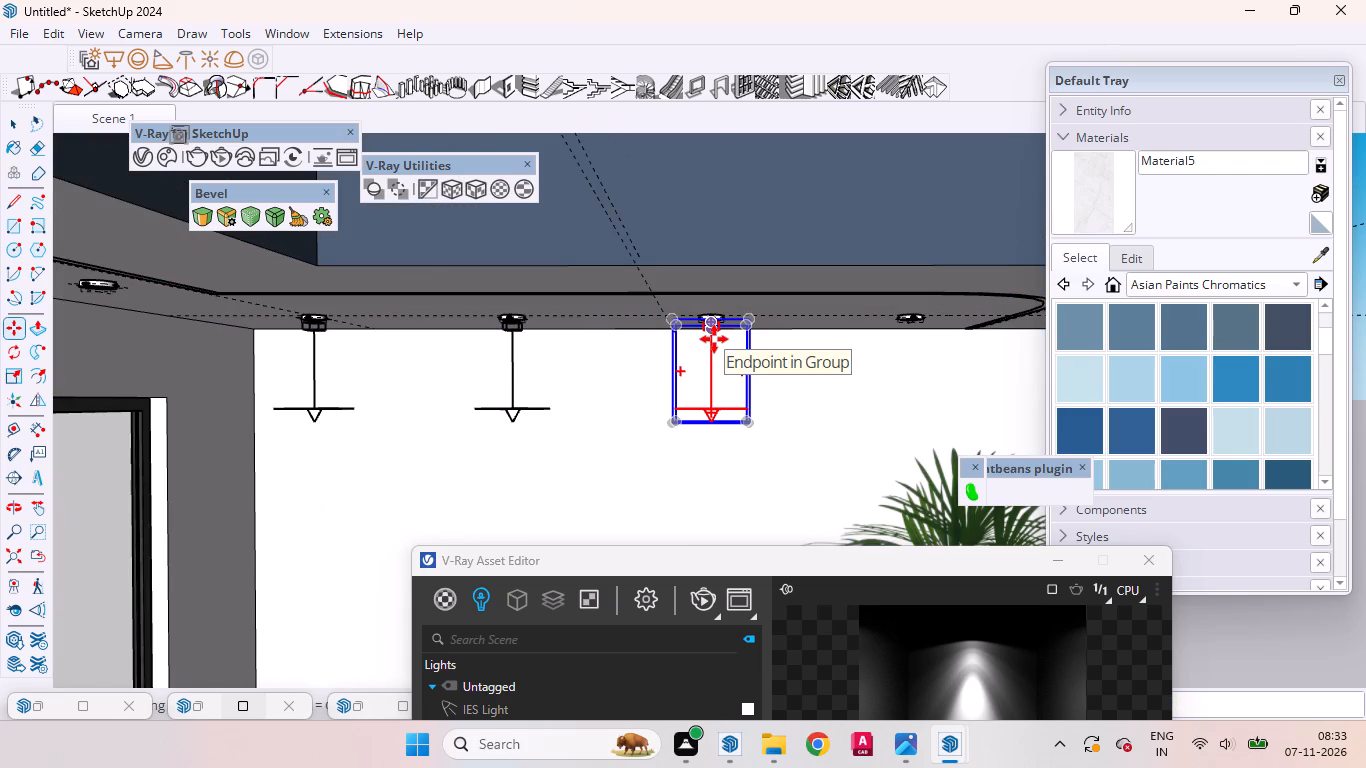
pyautogui.click(714, 339)
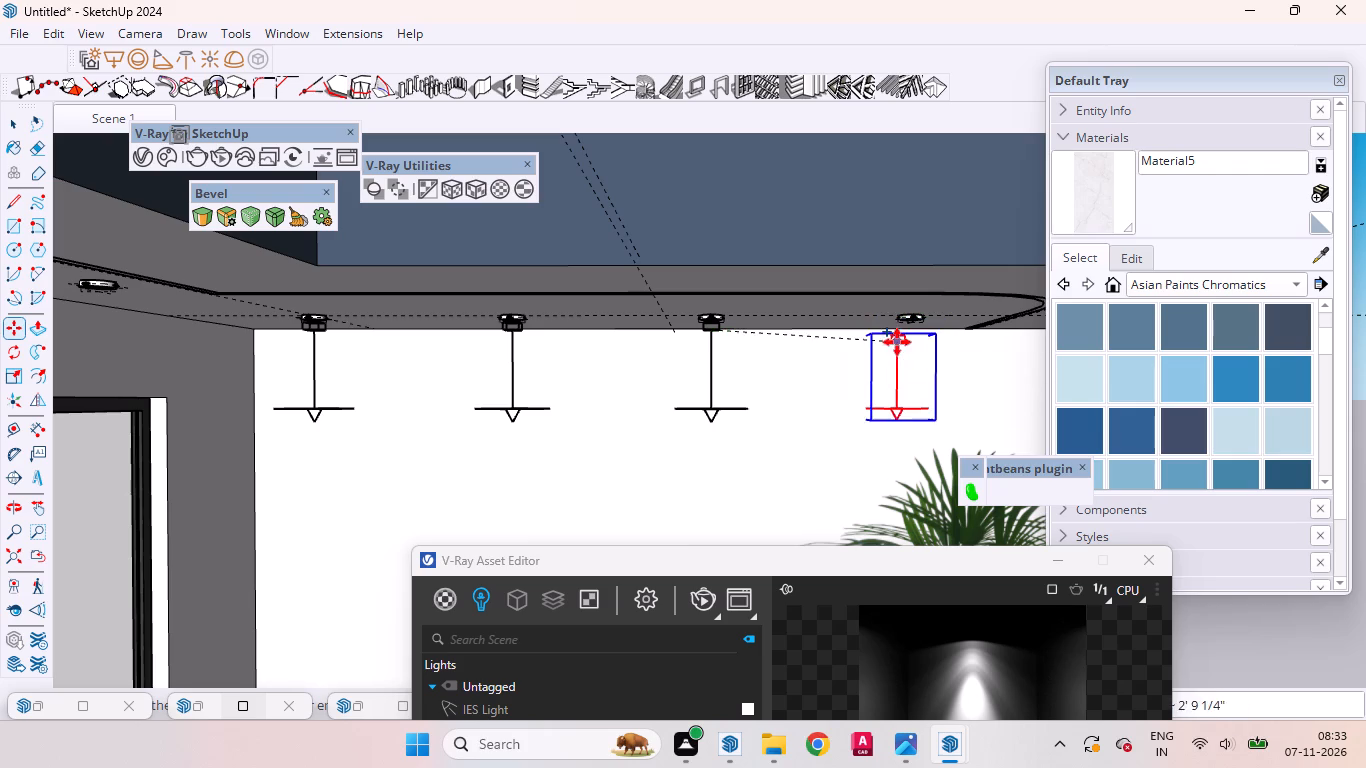
pyautogui.click(904, 337)
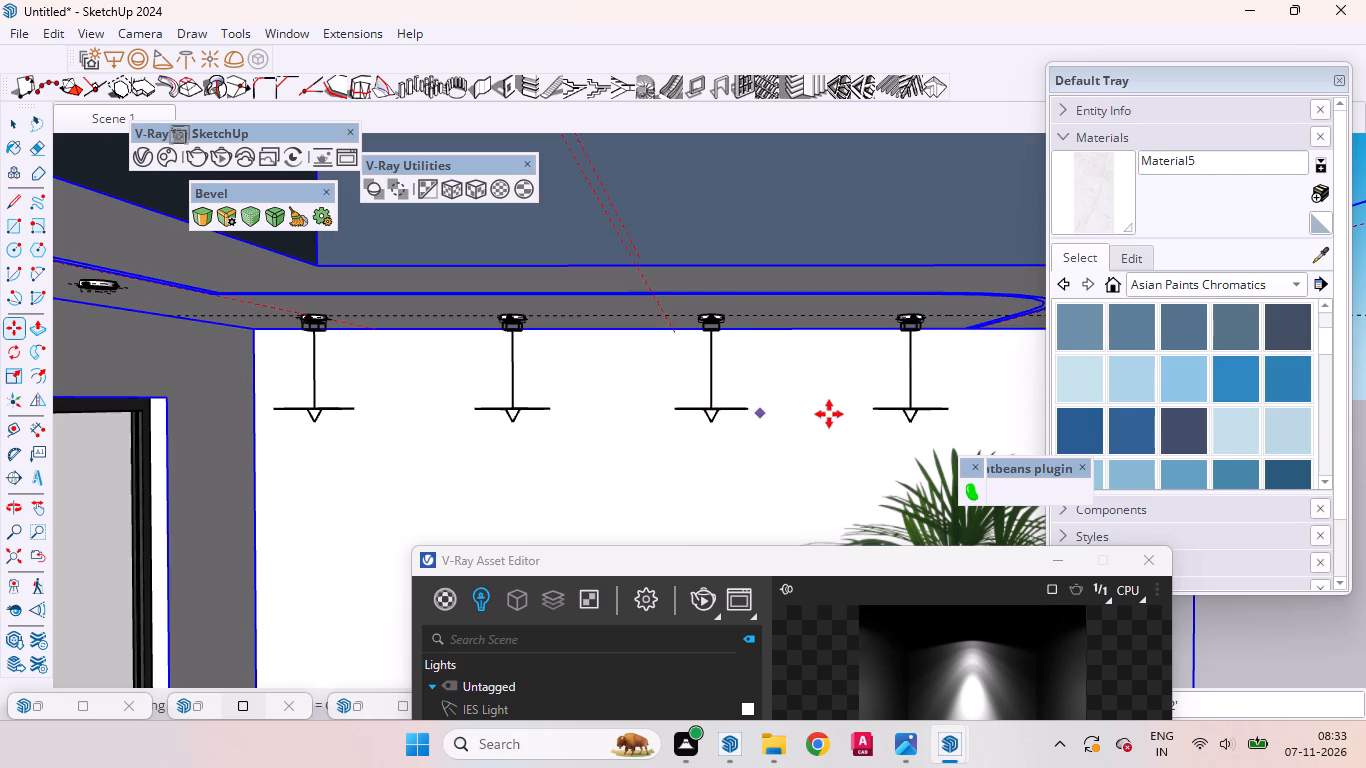
pyautogui.press('space')
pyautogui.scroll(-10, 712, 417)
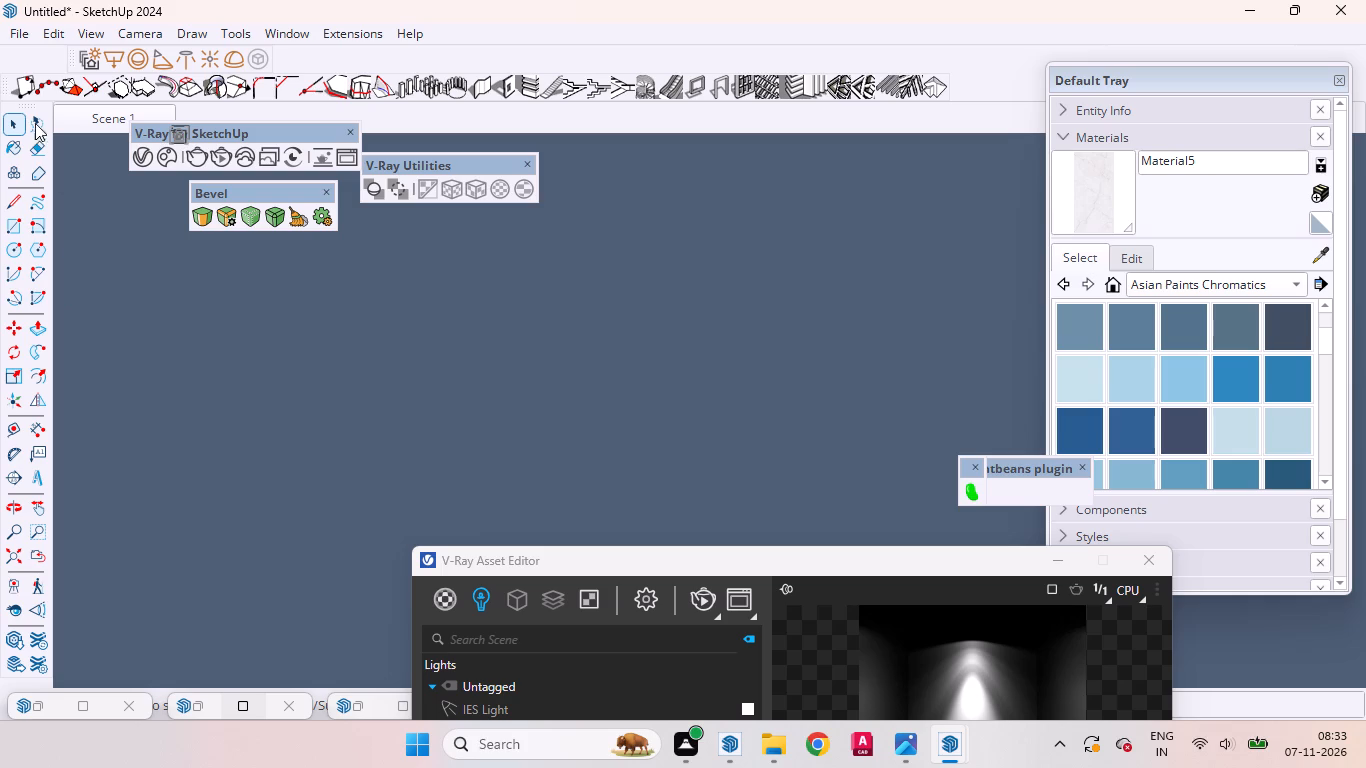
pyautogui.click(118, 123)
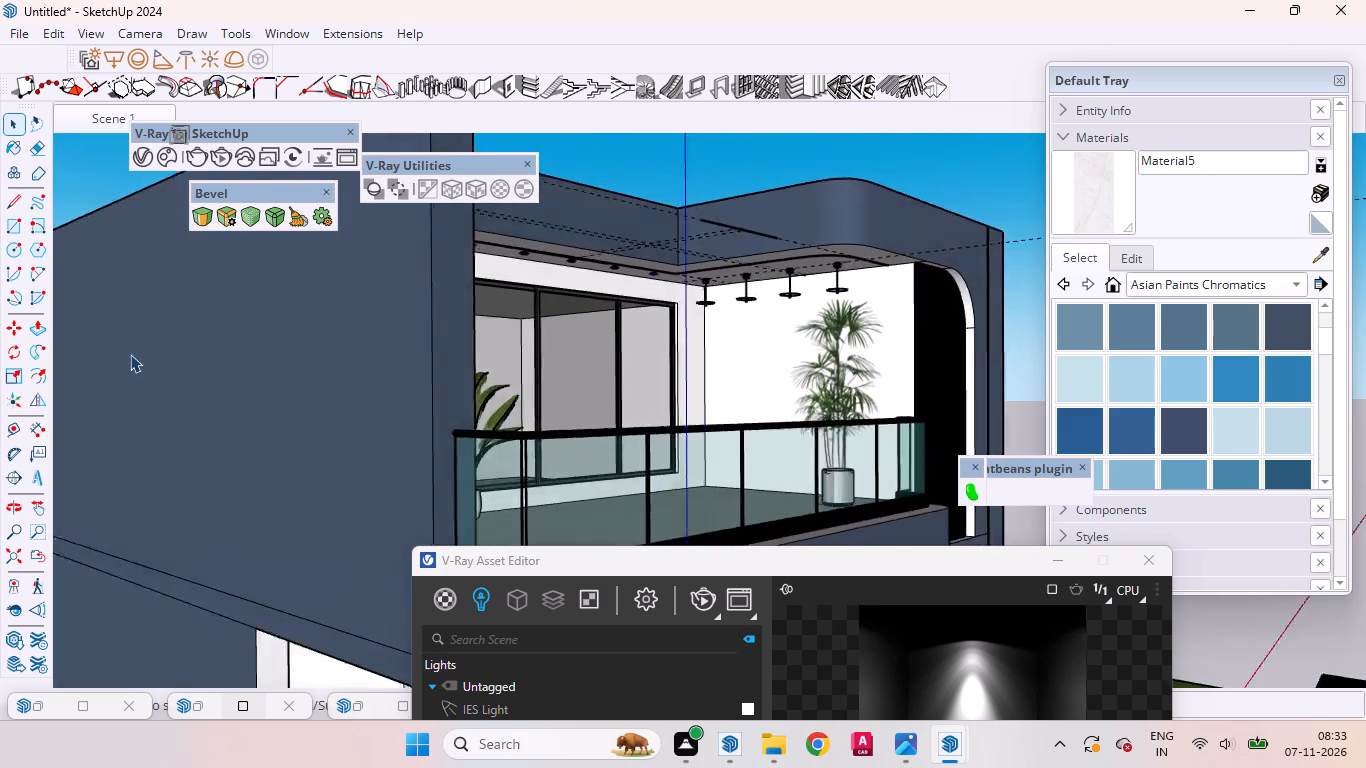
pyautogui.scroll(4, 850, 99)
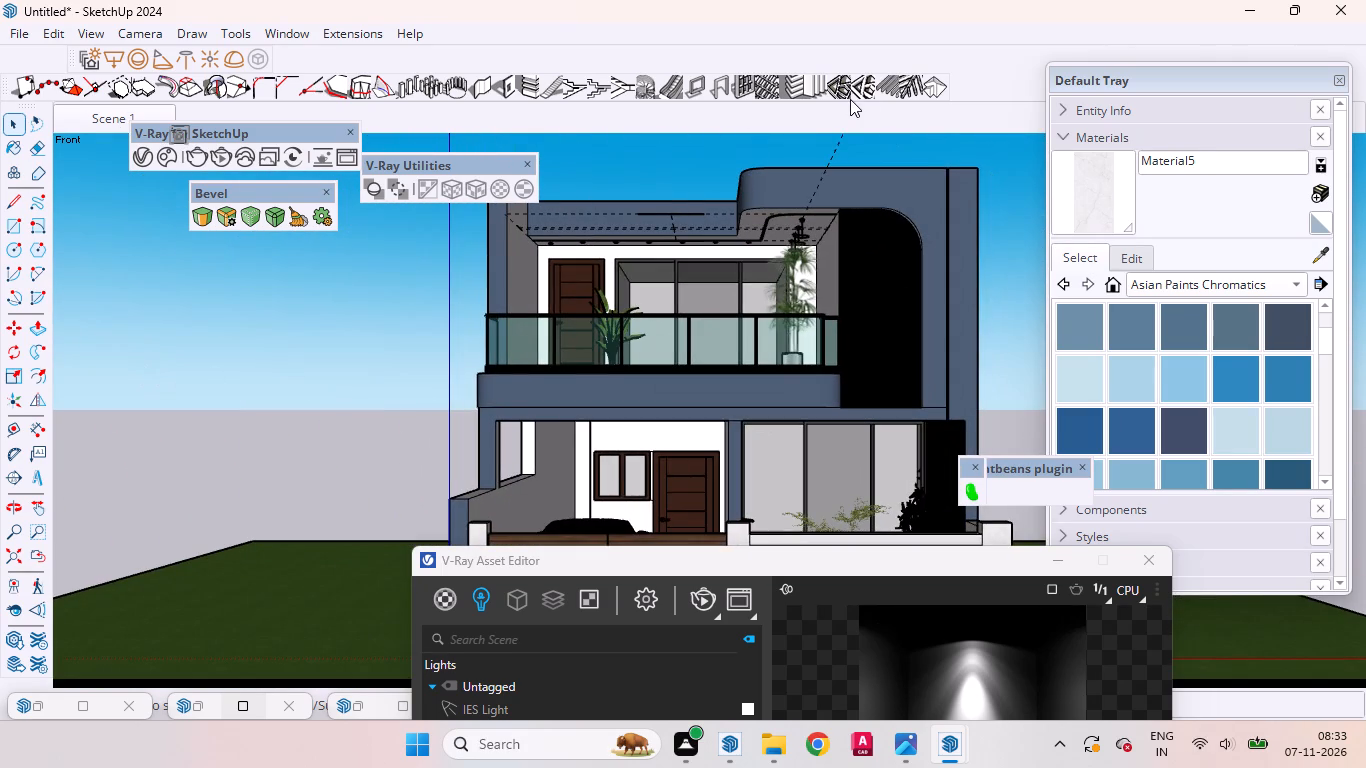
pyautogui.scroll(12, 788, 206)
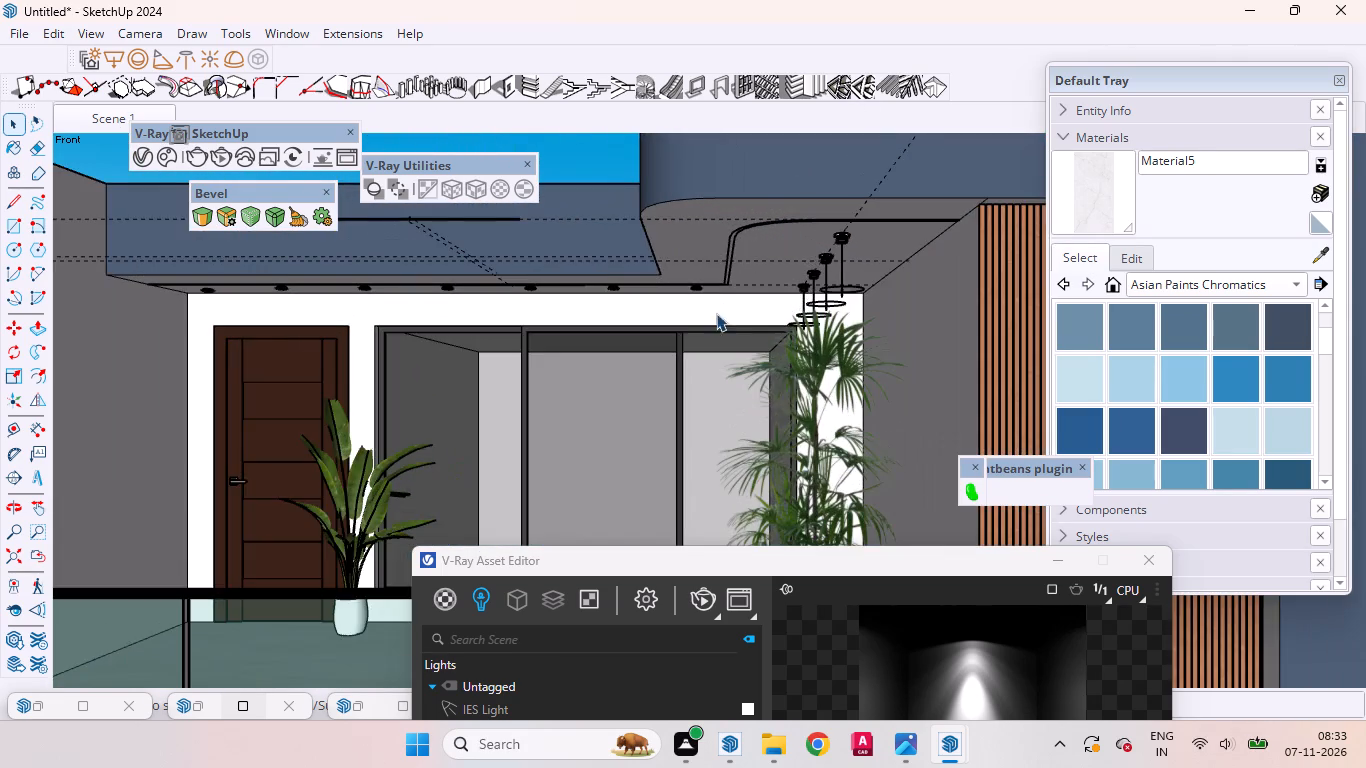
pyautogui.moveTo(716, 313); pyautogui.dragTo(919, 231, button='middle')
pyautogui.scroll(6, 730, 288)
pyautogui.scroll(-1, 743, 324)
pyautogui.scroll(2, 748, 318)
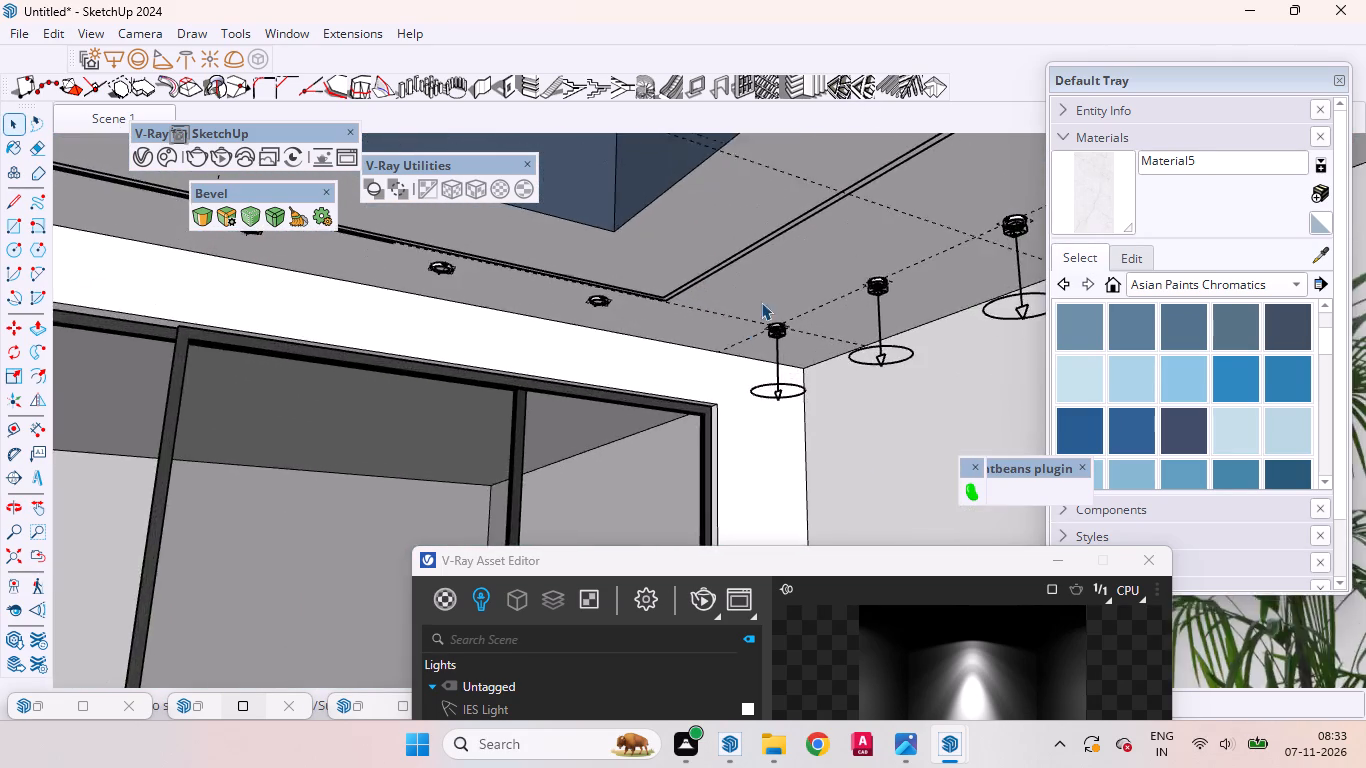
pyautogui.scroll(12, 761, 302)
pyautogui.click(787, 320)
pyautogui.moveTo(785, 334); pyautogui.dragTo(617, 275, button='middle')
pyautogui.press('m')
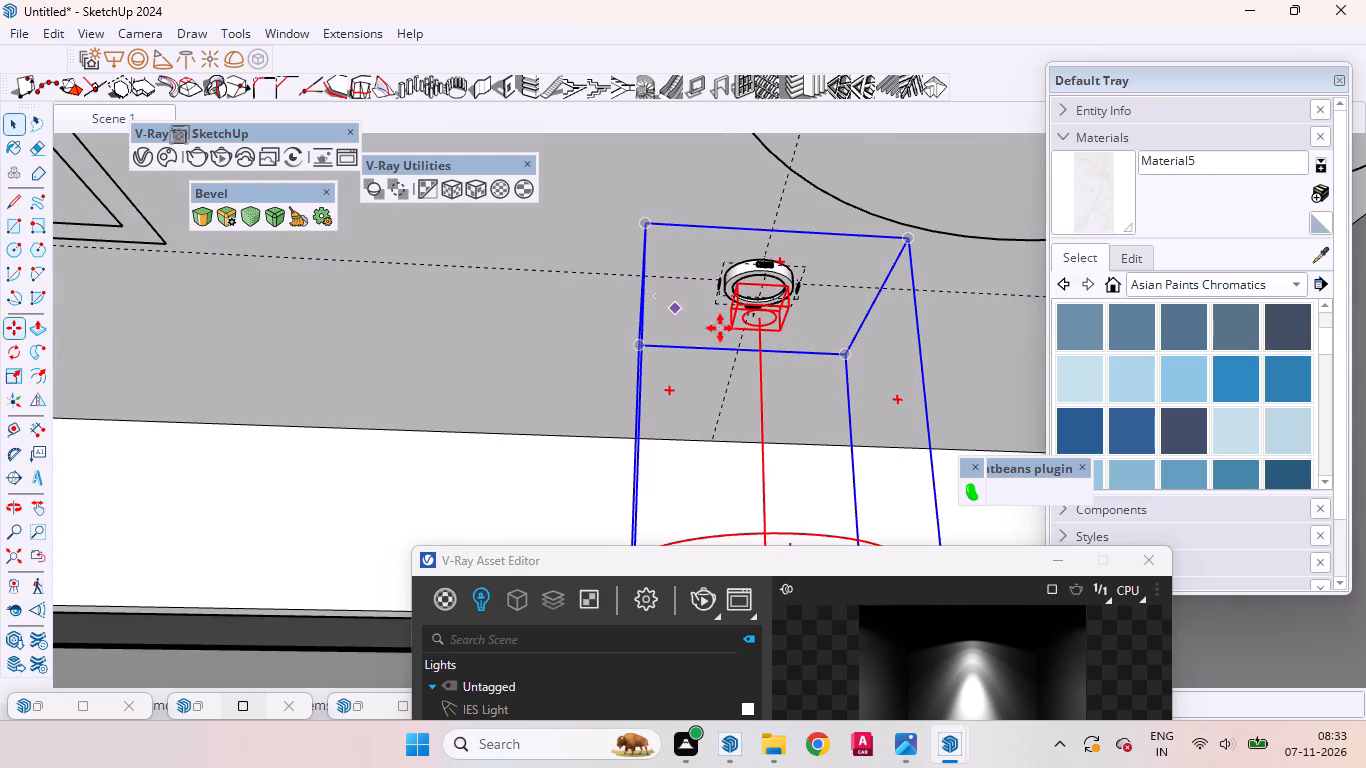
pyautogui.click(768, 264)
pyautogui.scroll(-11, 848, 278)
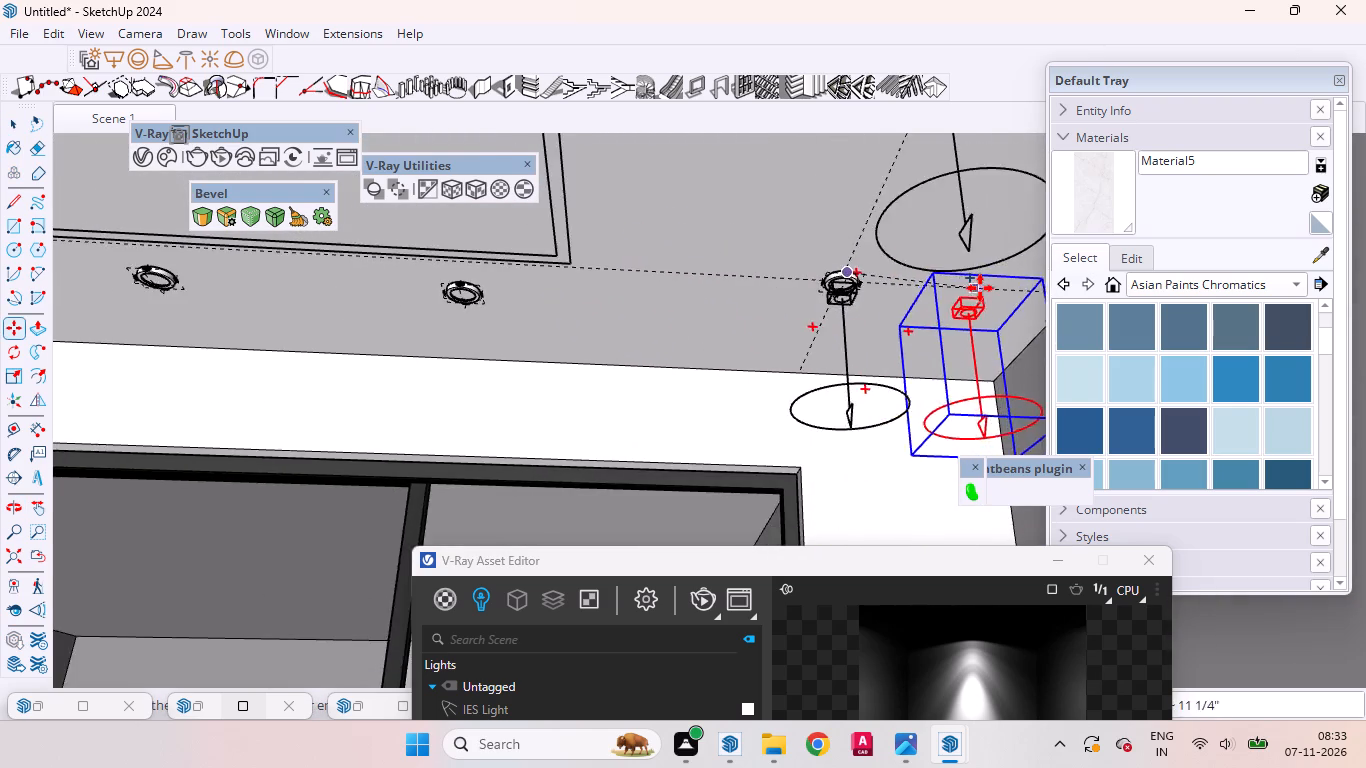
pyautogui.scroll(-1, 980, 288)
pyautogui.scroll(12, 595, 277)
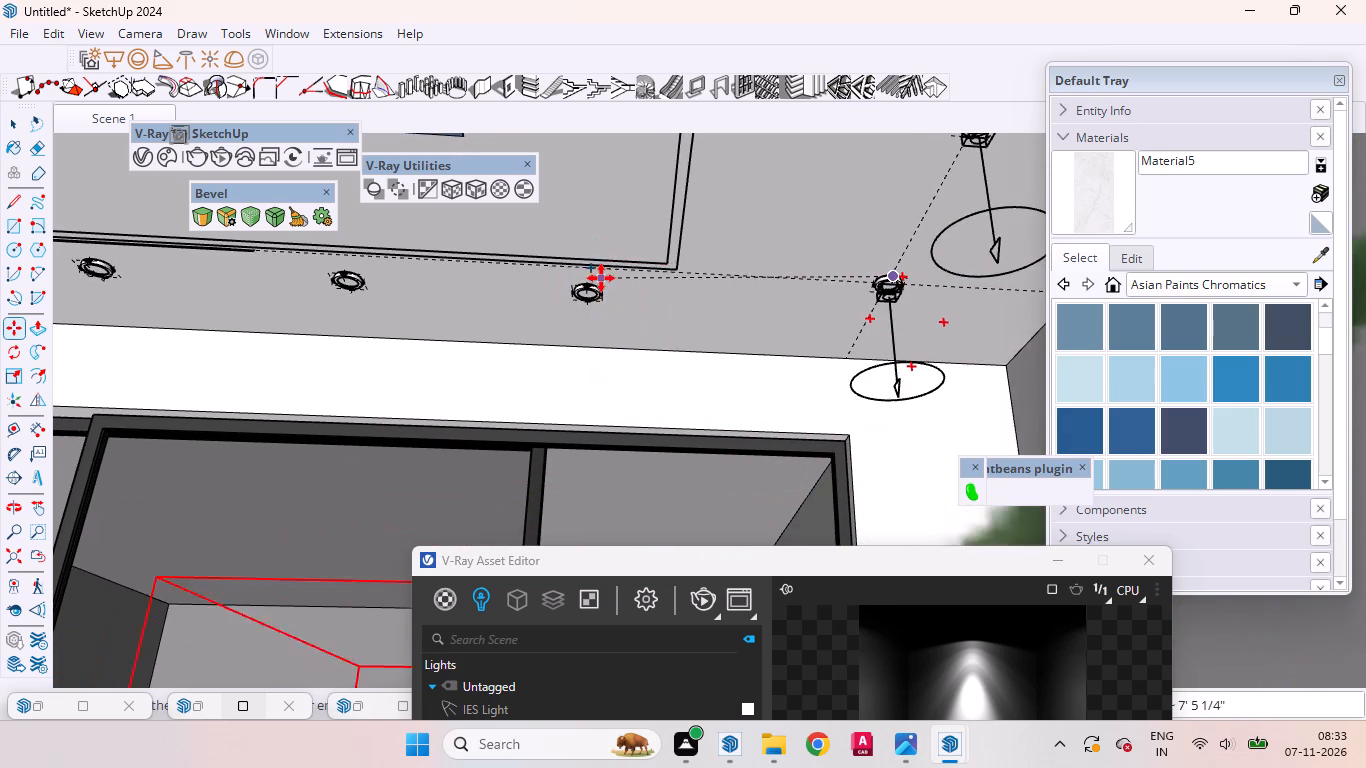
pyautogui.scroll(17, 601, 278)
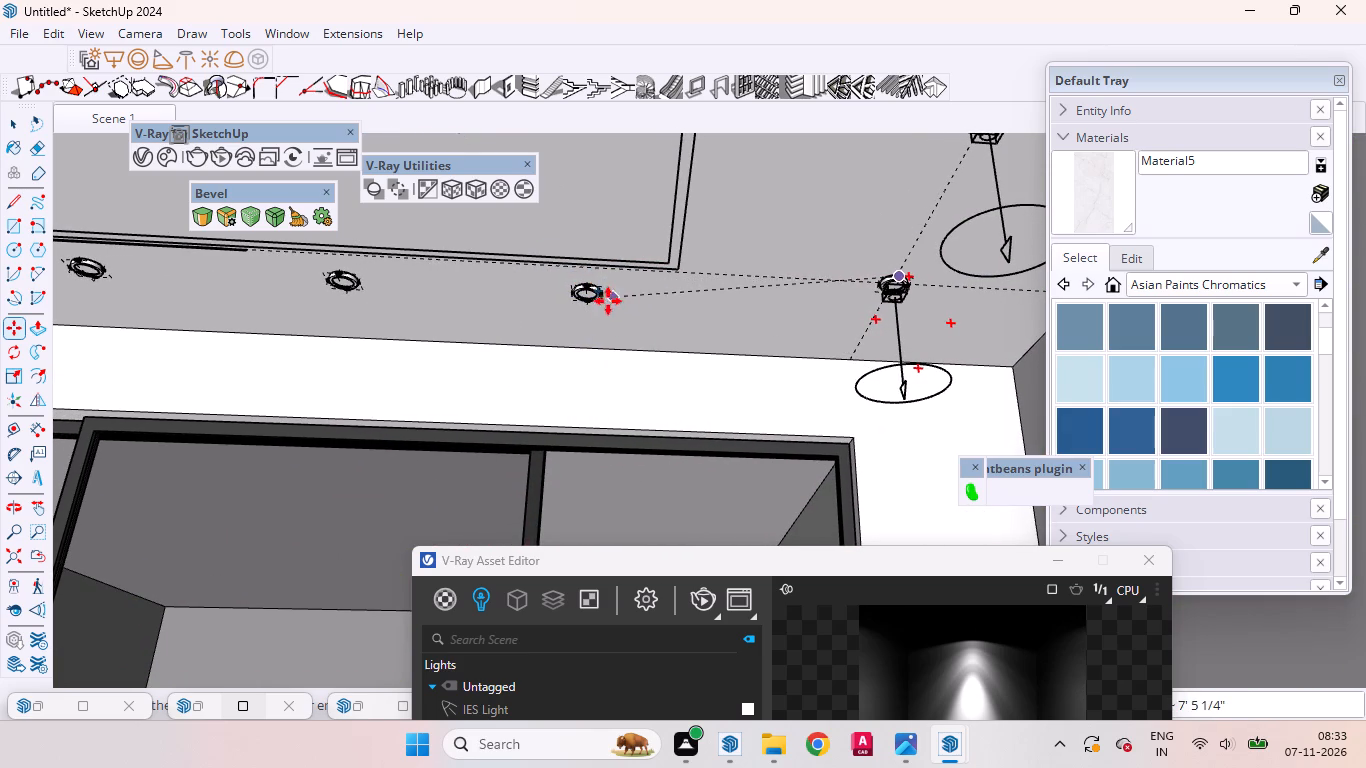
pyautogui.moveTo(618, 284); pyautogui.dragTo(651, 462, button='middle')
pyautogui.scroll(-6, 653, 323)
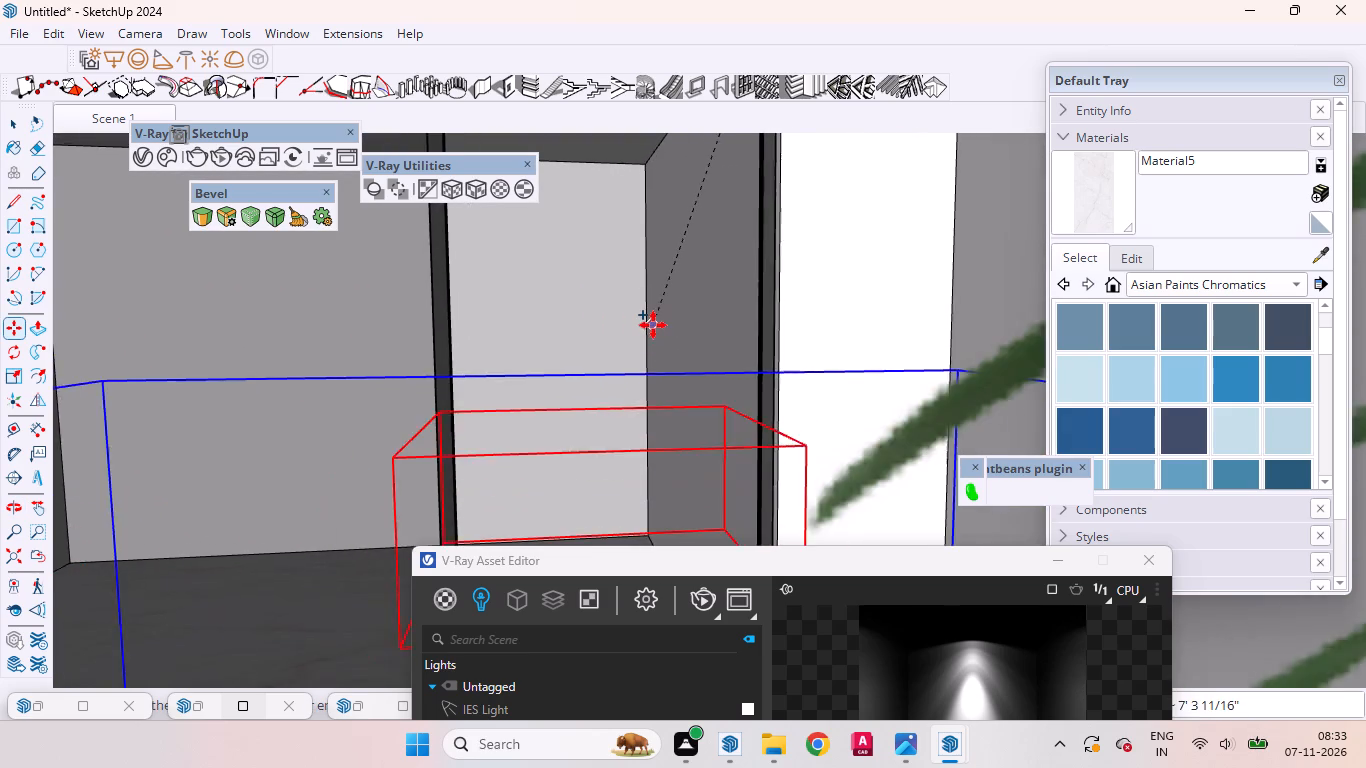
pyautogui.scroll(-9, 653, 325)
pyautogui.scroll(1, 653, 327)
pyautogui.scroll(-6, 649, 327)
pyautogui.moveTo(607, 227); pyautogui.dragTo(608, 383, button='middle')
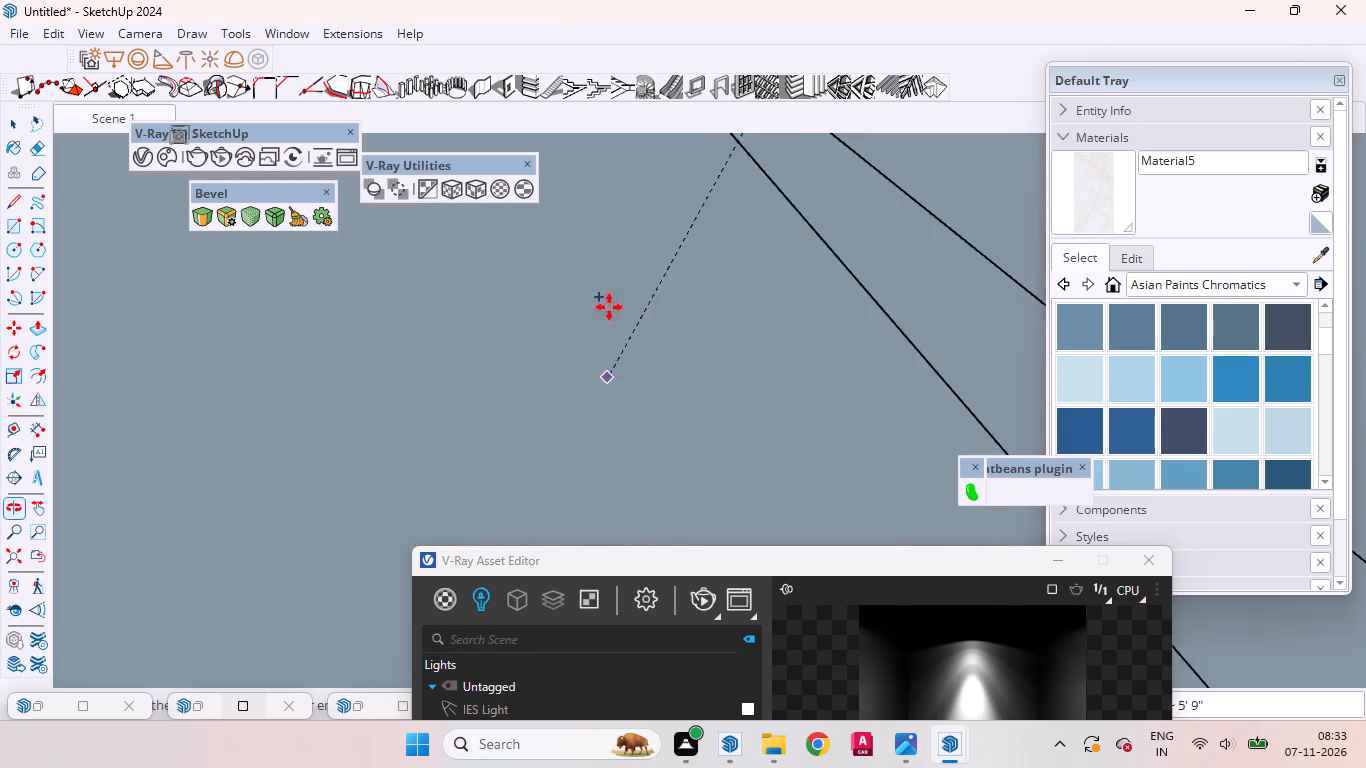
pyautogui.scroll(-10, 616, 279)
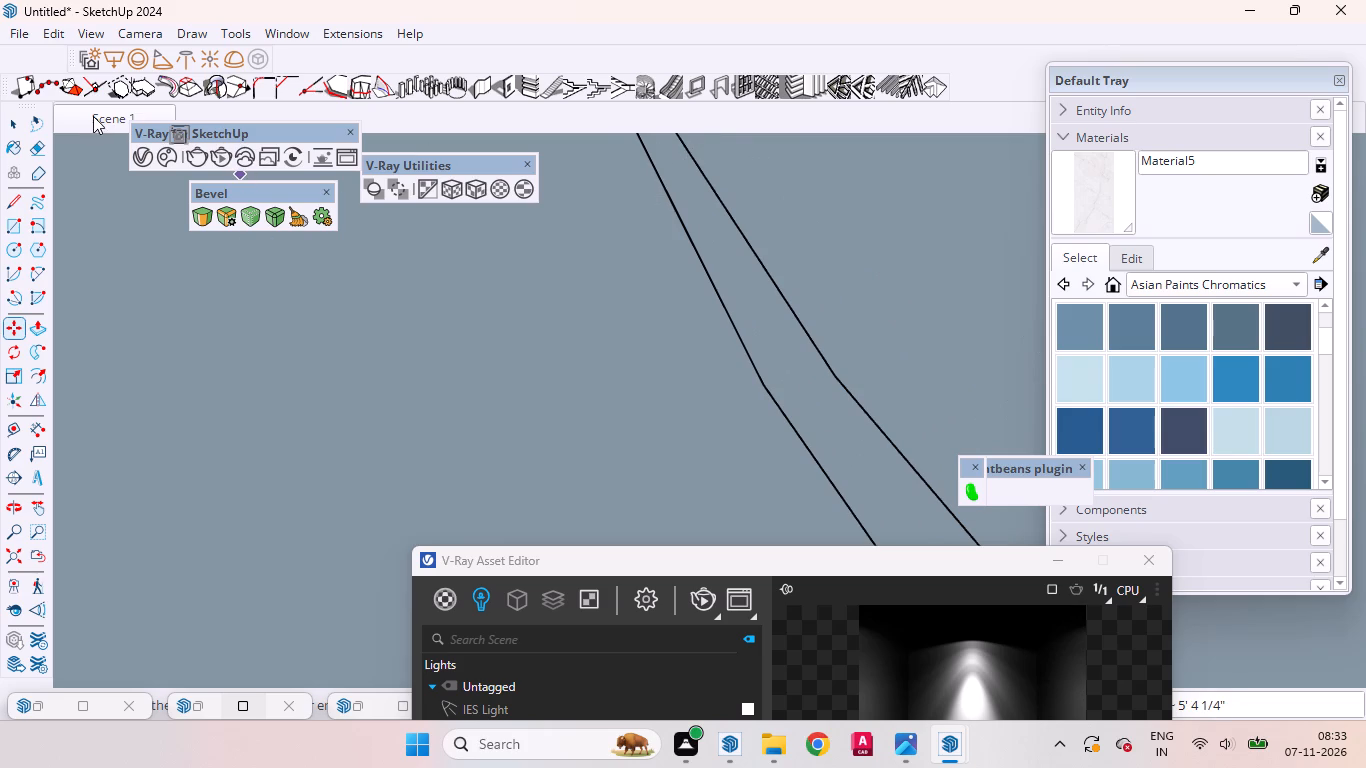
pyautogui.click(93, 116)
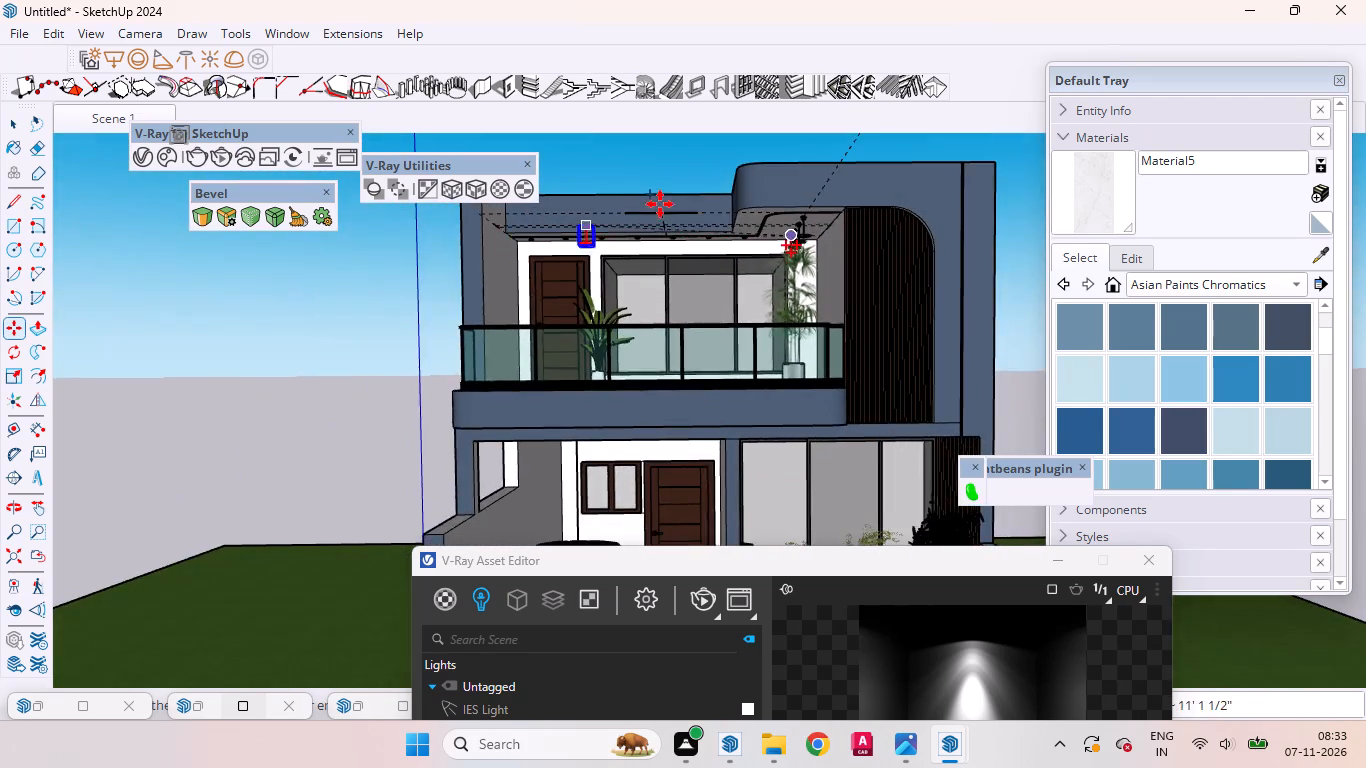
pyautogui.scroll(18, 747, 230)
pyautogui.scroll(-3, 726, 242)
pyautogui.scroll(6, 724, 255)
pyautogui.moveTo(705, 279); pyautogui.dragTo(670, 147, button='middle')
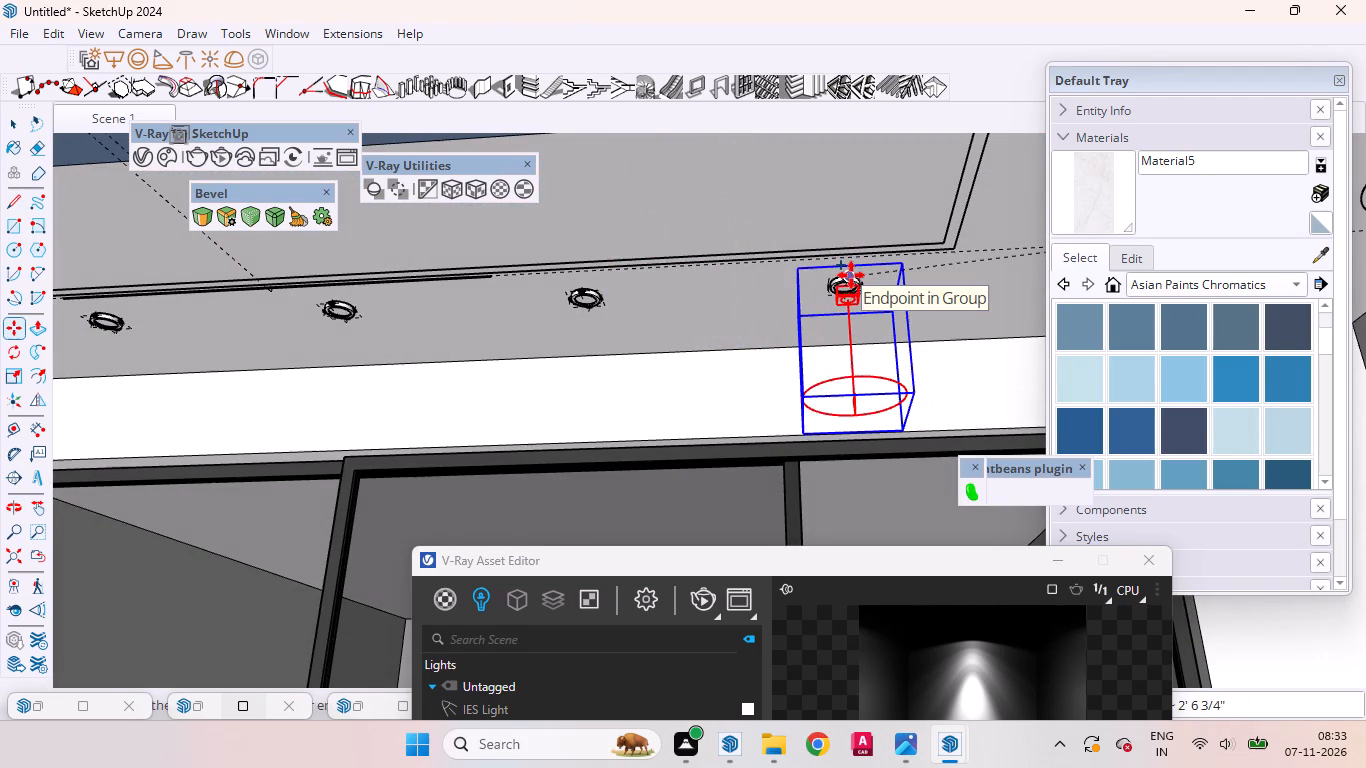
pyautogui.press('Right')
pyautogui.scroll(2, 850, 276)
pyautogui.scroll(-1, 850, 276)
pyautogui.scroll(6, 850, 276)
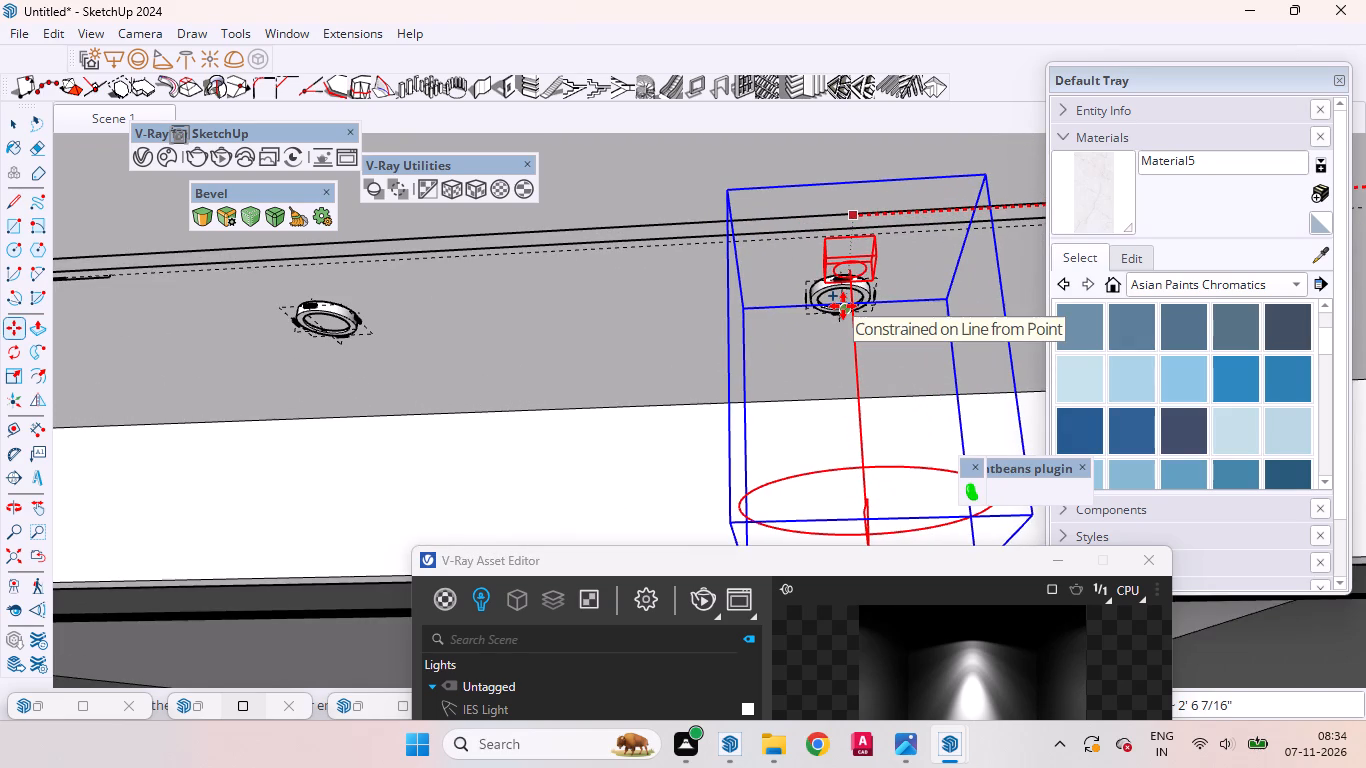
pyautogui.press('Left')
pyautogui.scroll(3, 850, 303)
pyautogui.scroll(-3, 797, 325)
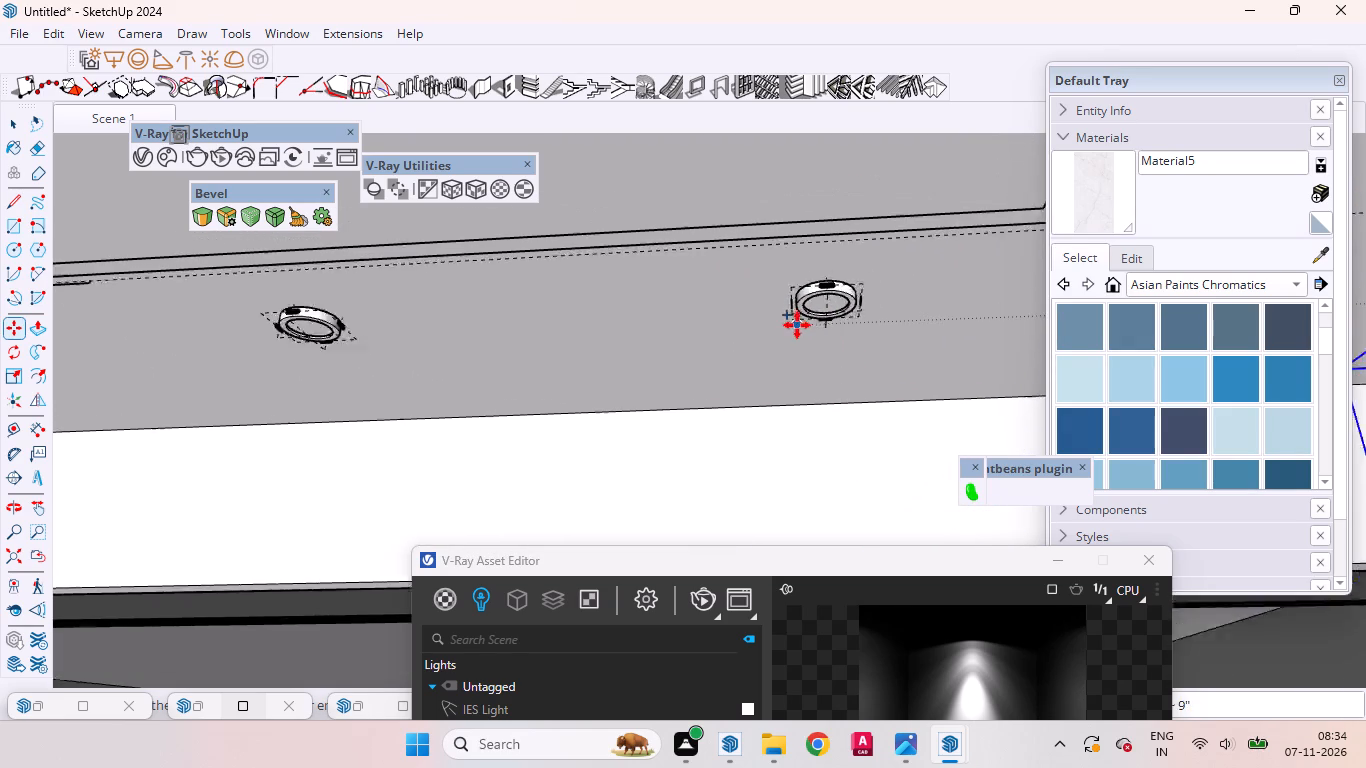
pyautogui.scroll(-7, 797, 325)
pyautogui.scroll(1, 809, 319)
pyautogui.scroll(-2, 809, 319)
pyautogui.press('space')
# Copy the corner IES light to the nearest ceiling fixture in the row along the sliding-door wall.
pyautogui.scroll(-6, 807, 326)
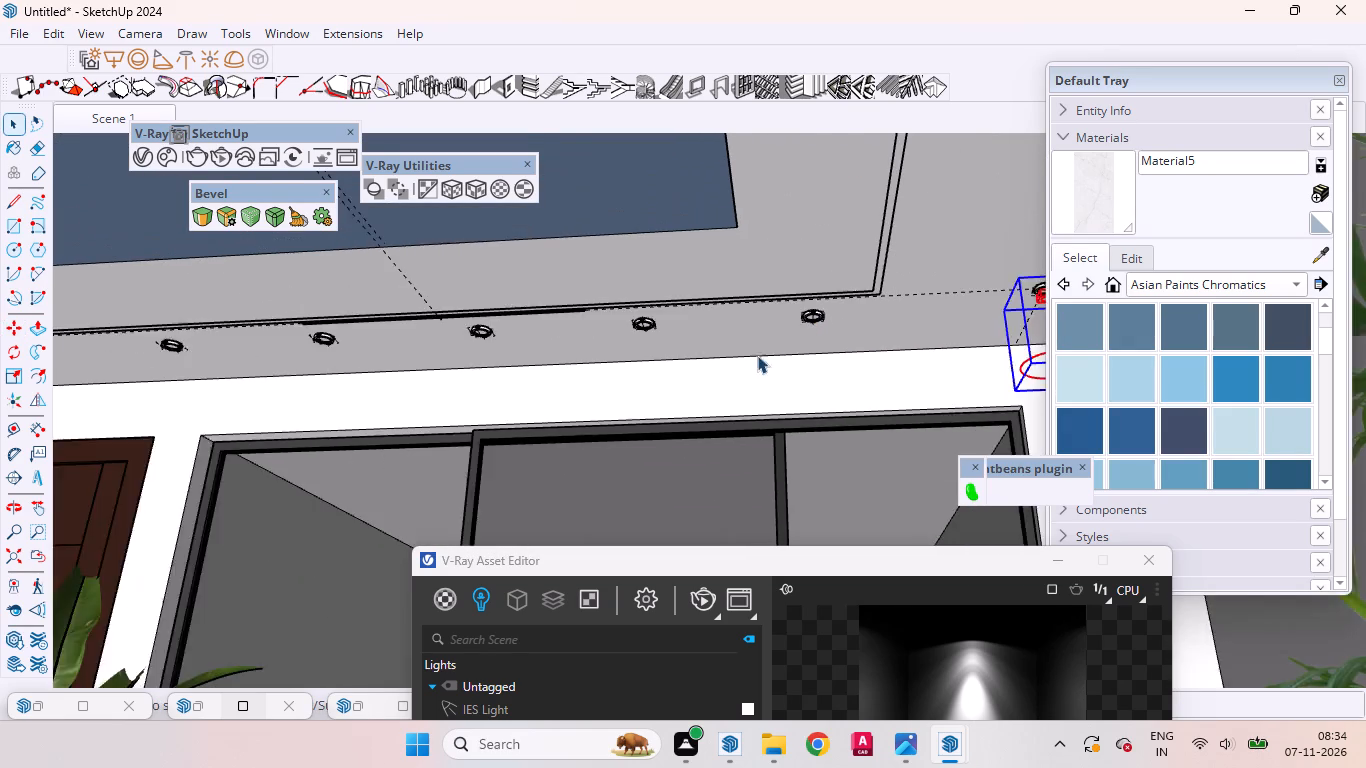
pyautogui.press('m')
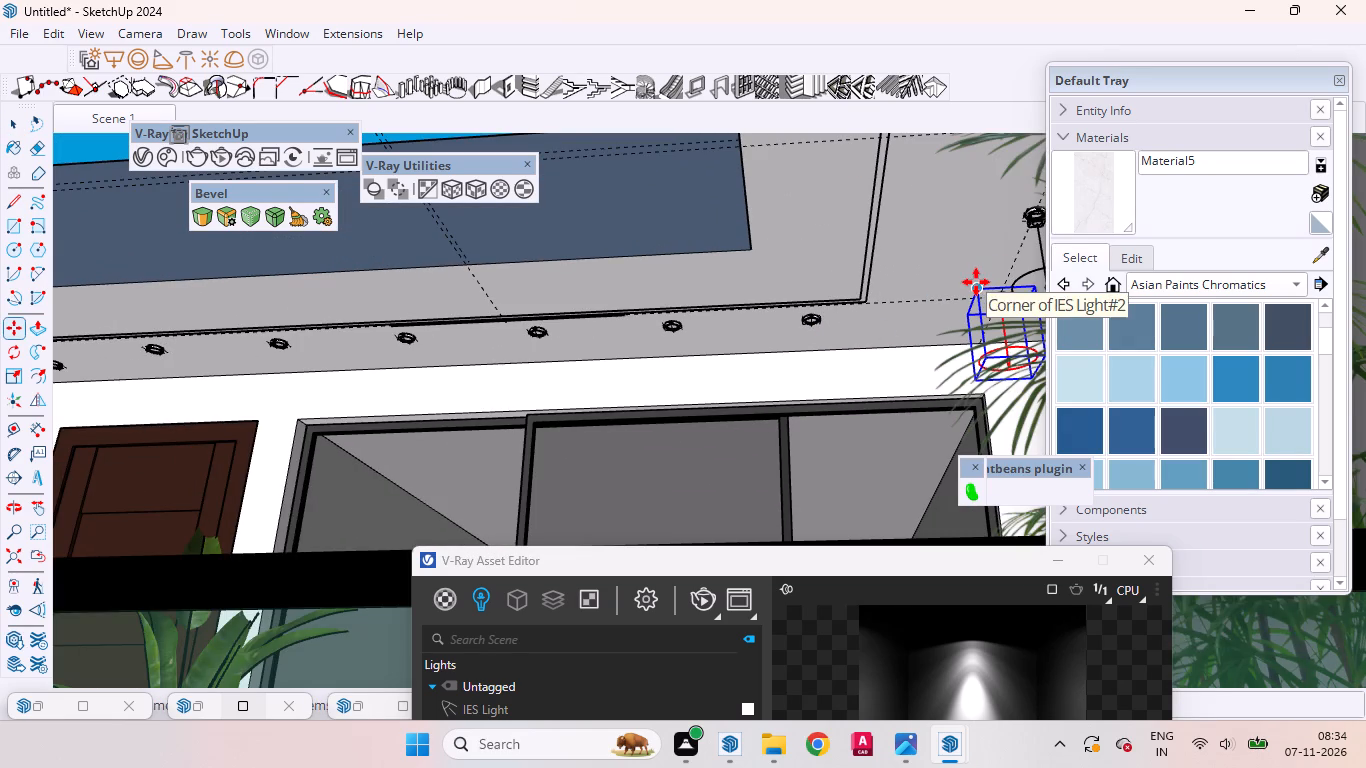
pyautogui.click(976, 286)
pyautogui.scroll(8, 831, 308)
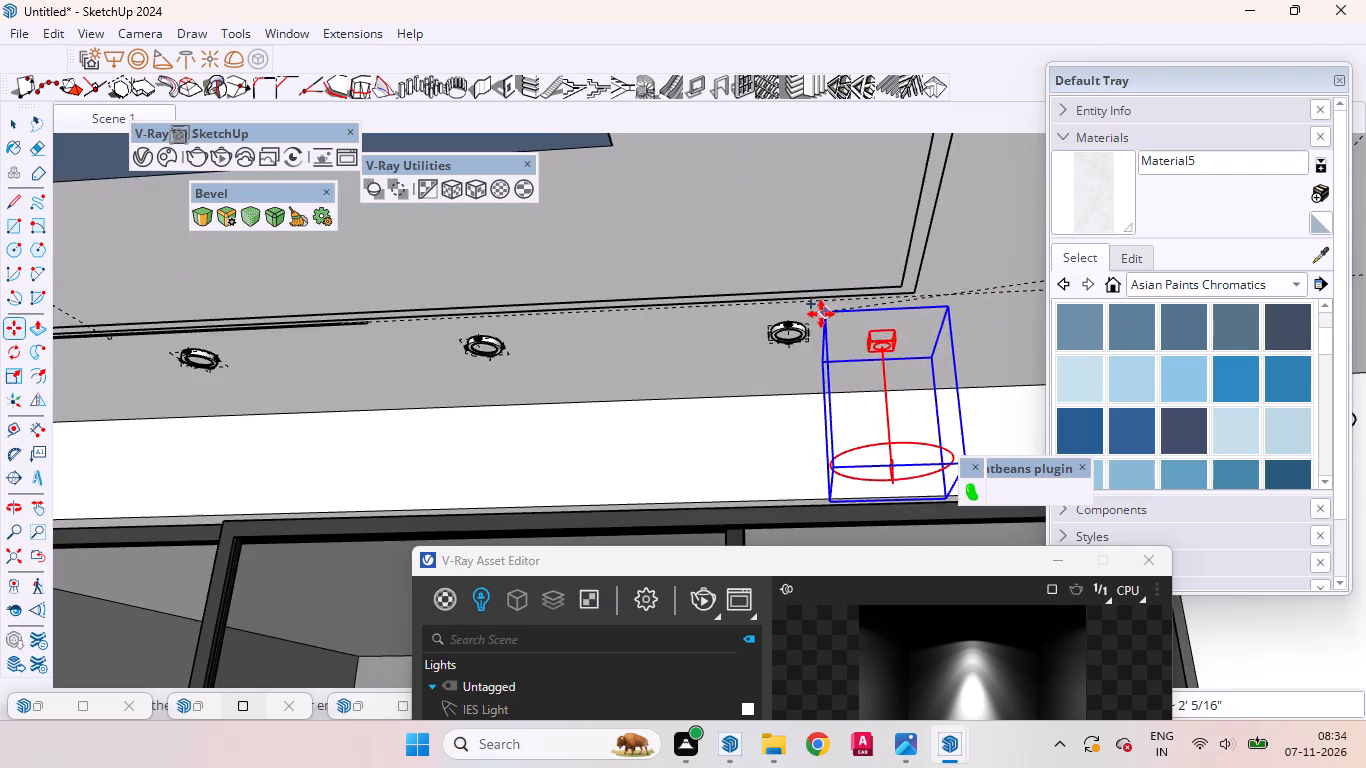
pyautogui.scroll(3, 819, 315)
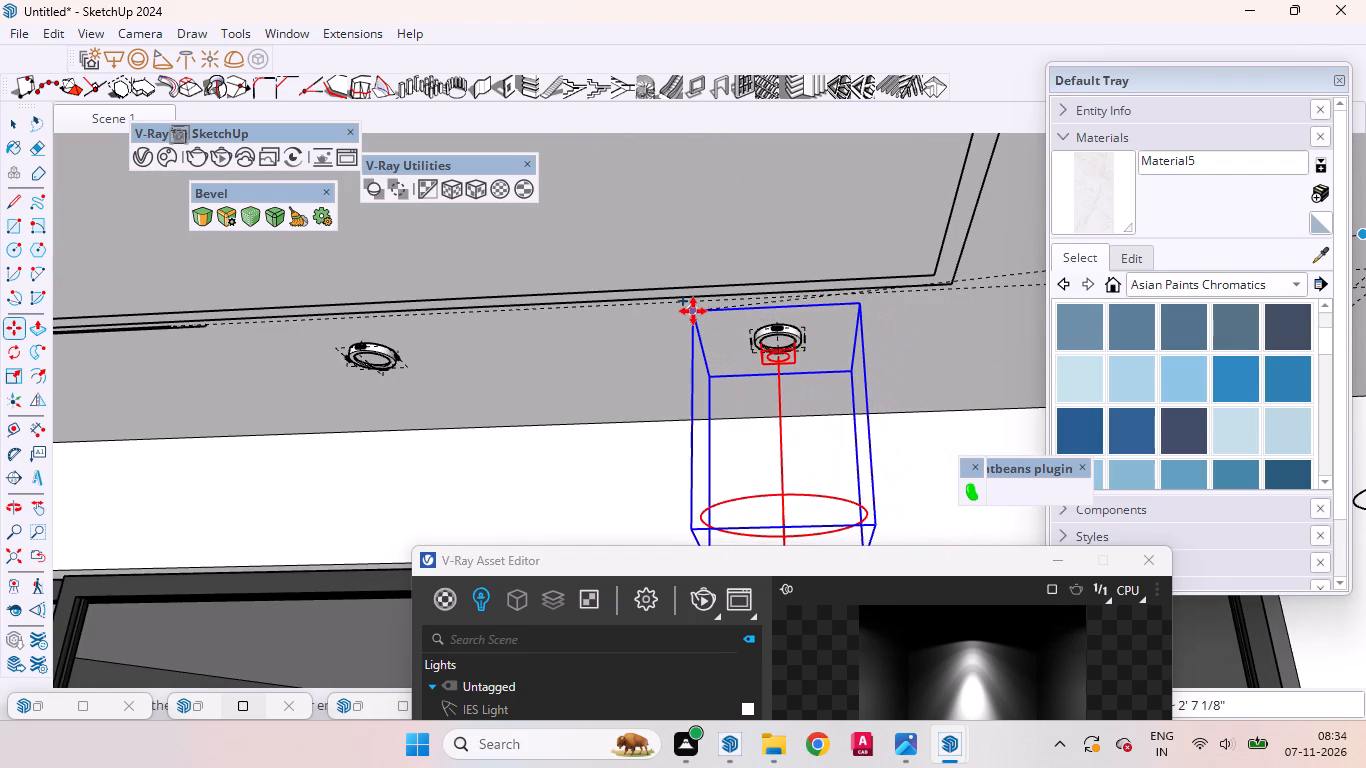
pyautogui.click(693, 309)
# Shift the copied IES light sideways along the green axis to centre it on its ceiling fixture.
pyautogui.scroll(4, 782, 308)
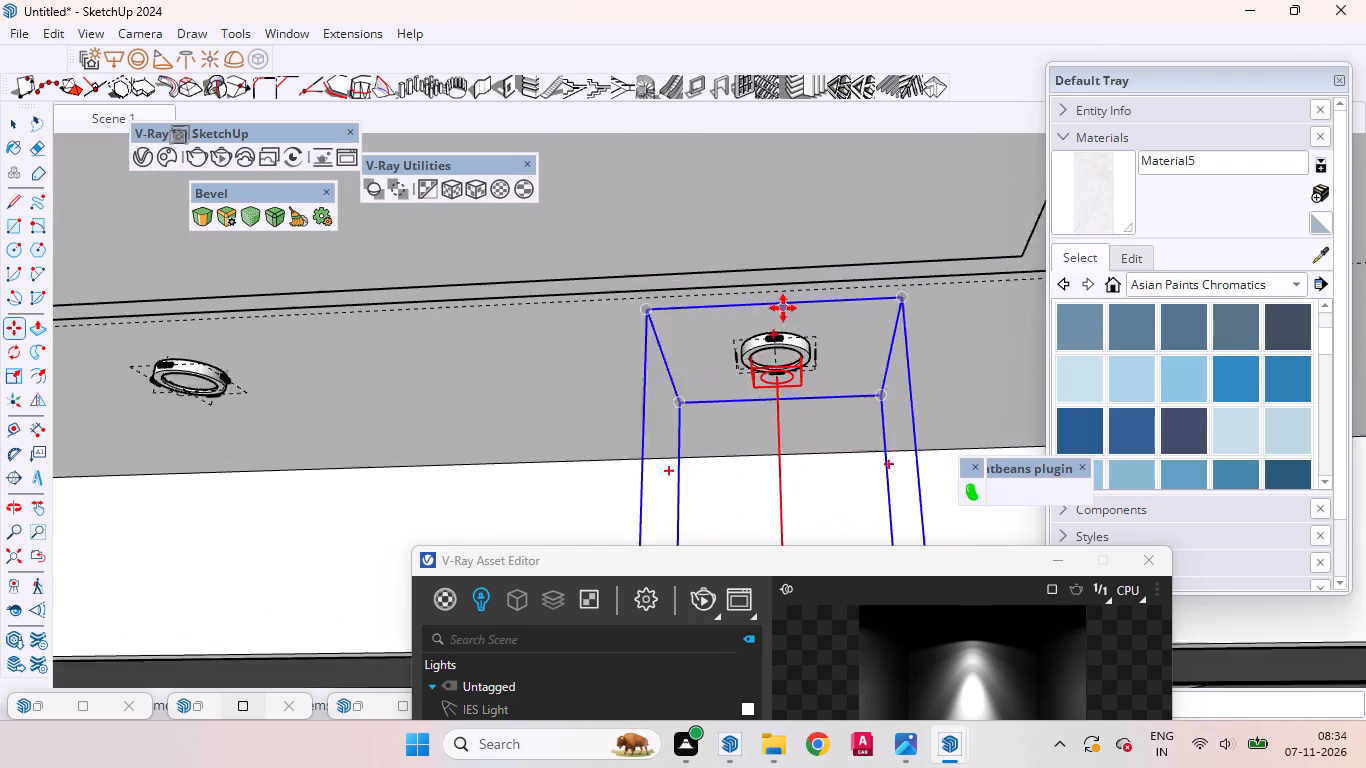
pyautogui.scroll(9, 783, 308)
pyautogui.moveTo(830, 363); pyautogui.dragTo(367, 335, button='middle')
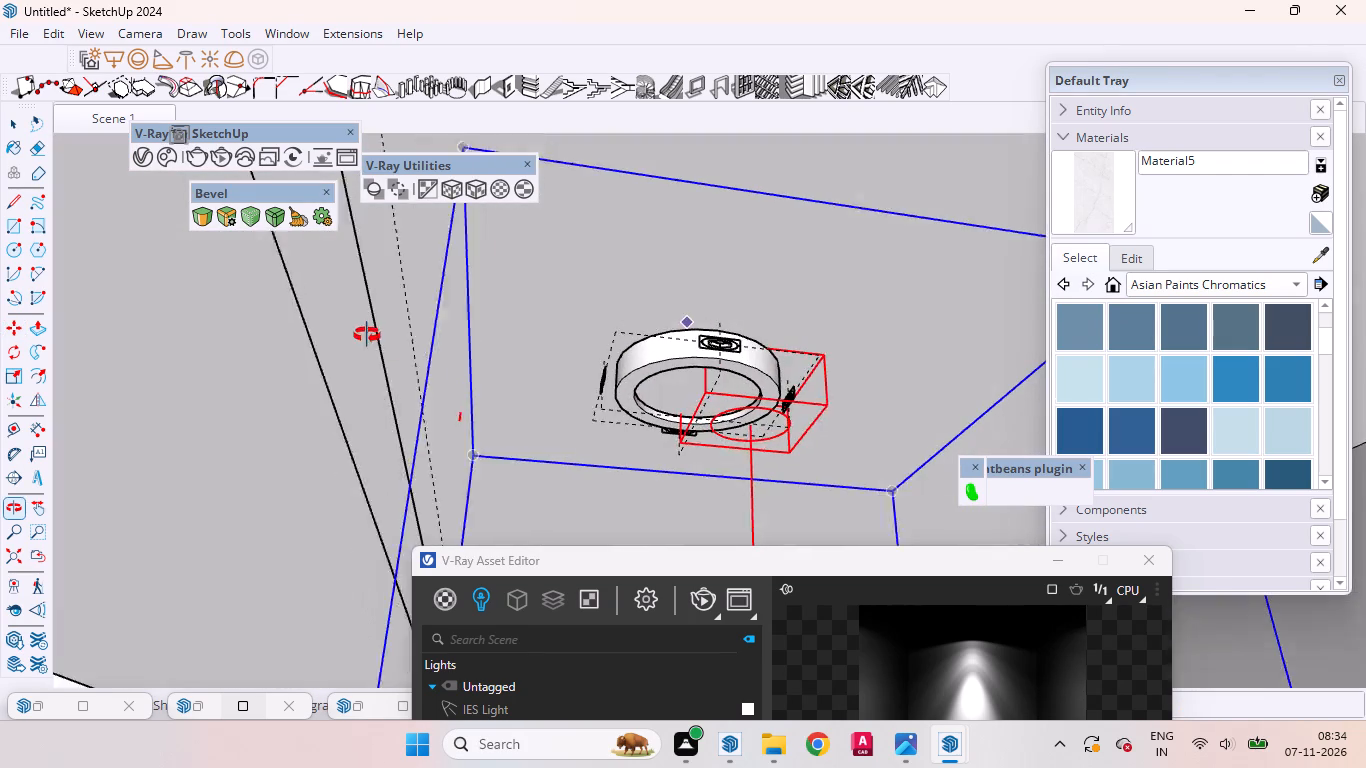
pyautogui.moveTo(367, 335); pyautogui.dragTo(365, 335, button='middle')
pyautogui.click(859, 307)
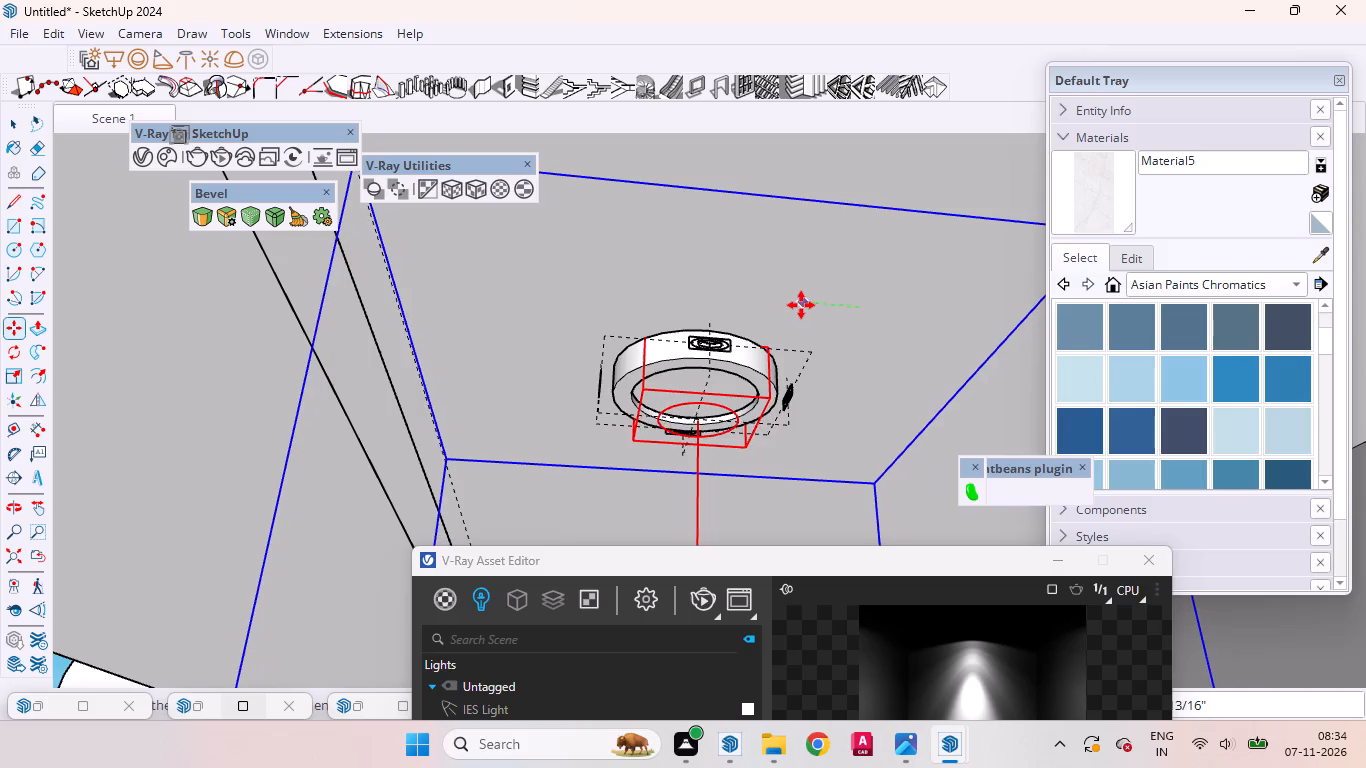
pyautogui.click(801, 305)
# Move the copied IES light down along the blue axis so it sits just below its ceiling fixture.
pyautogui.click(734, 300)
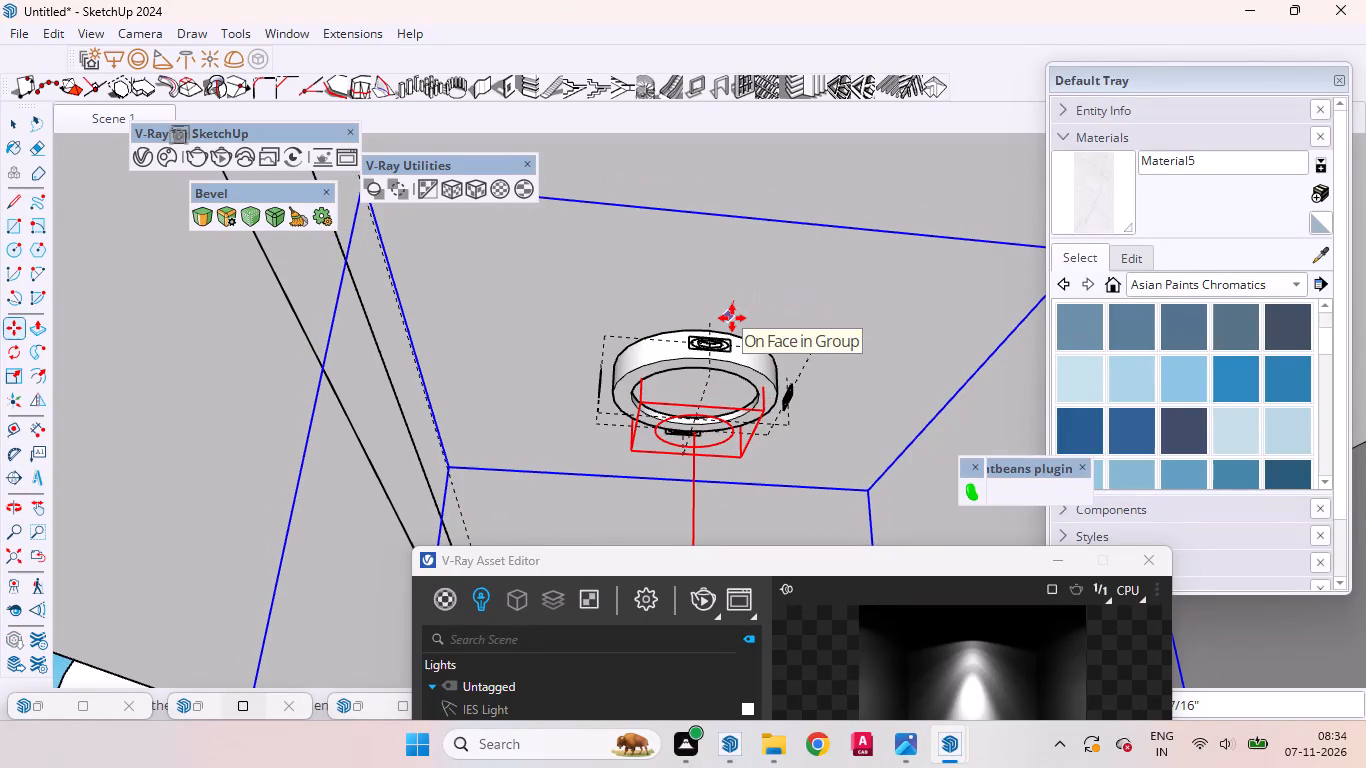
pyautogui.press('Up')
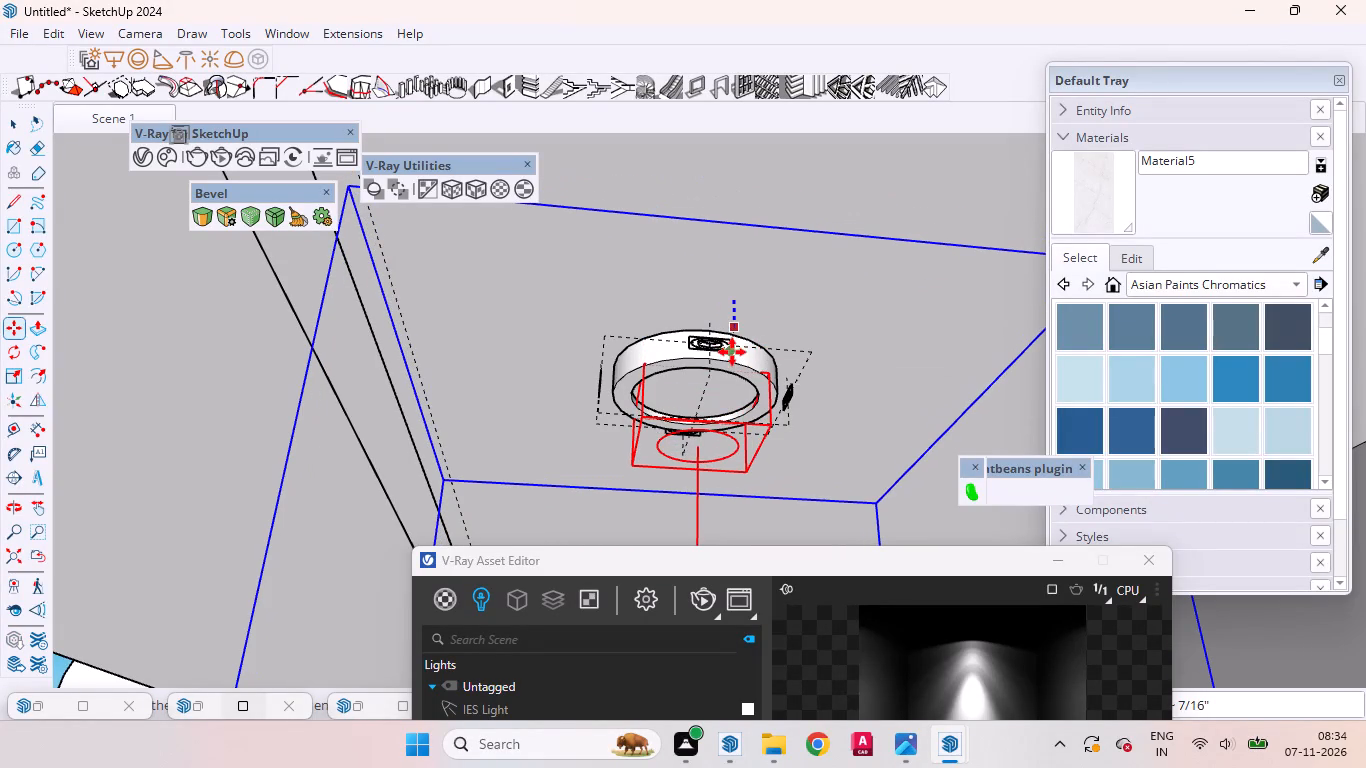
pyautogui.click(732, 357)
pyautogui.press('space')
pyautogui.scroll(-4, 873, 398)
pyautogui.moveTo(723, 411); pyautogui.dragTo(763, 415, button='middle')
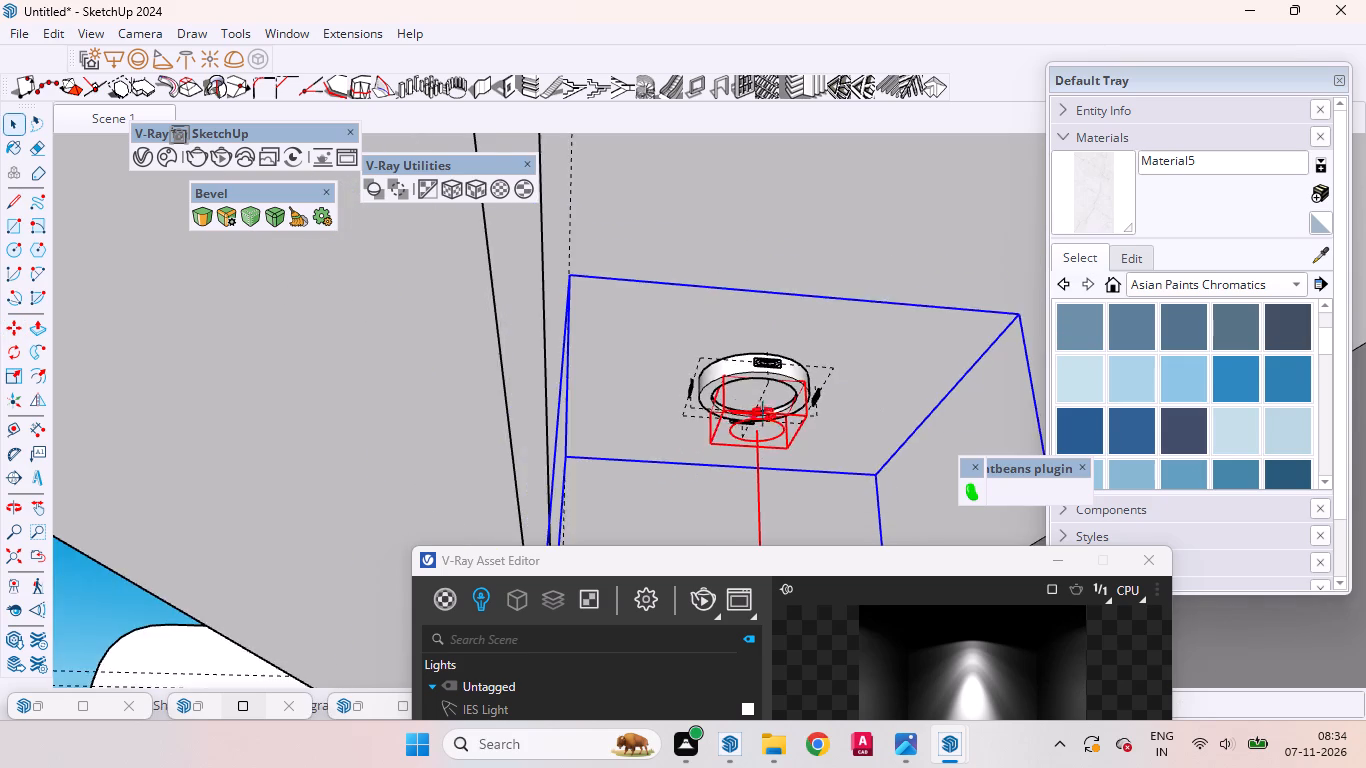
# Copy the IES light along the sliding-door wall to the second fixture over and repeat it as a ×4 array.
pyautogui.moveTo(763, 415); pyautogui.dragTo(1132, 437, button='middle')
pyautogui.scroll(-20, 969, 401)
pyautogui.scroll(-3, 969, 401)
pyautogui.scroll(1, 839, 327)
pyautogui.scroll(-2, 840, 329)
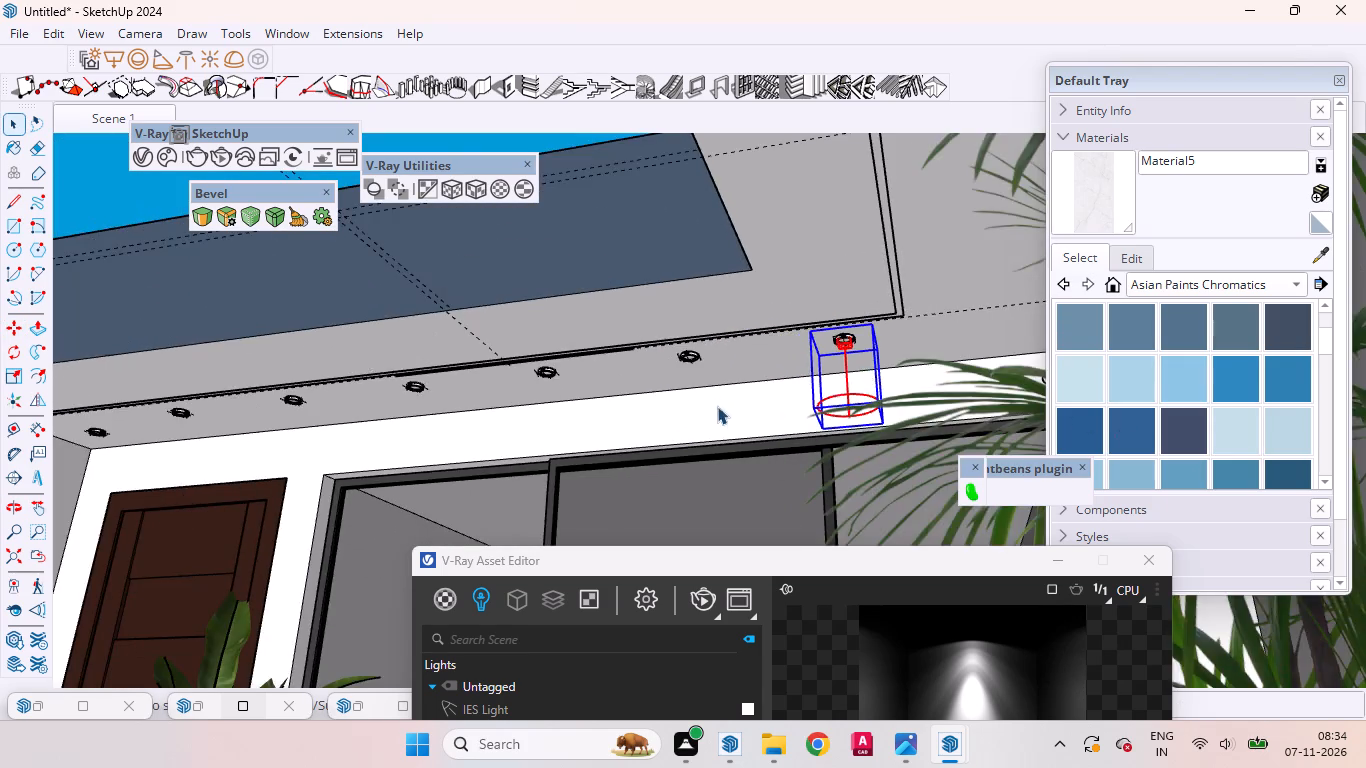
pyautogui.moveTo(721, 409); pyautogui.dragTo(812, 444, button='middle')
pyautogui.scroll(5, 667, 369)
pyautogui.scroll(-5, 725, 365)
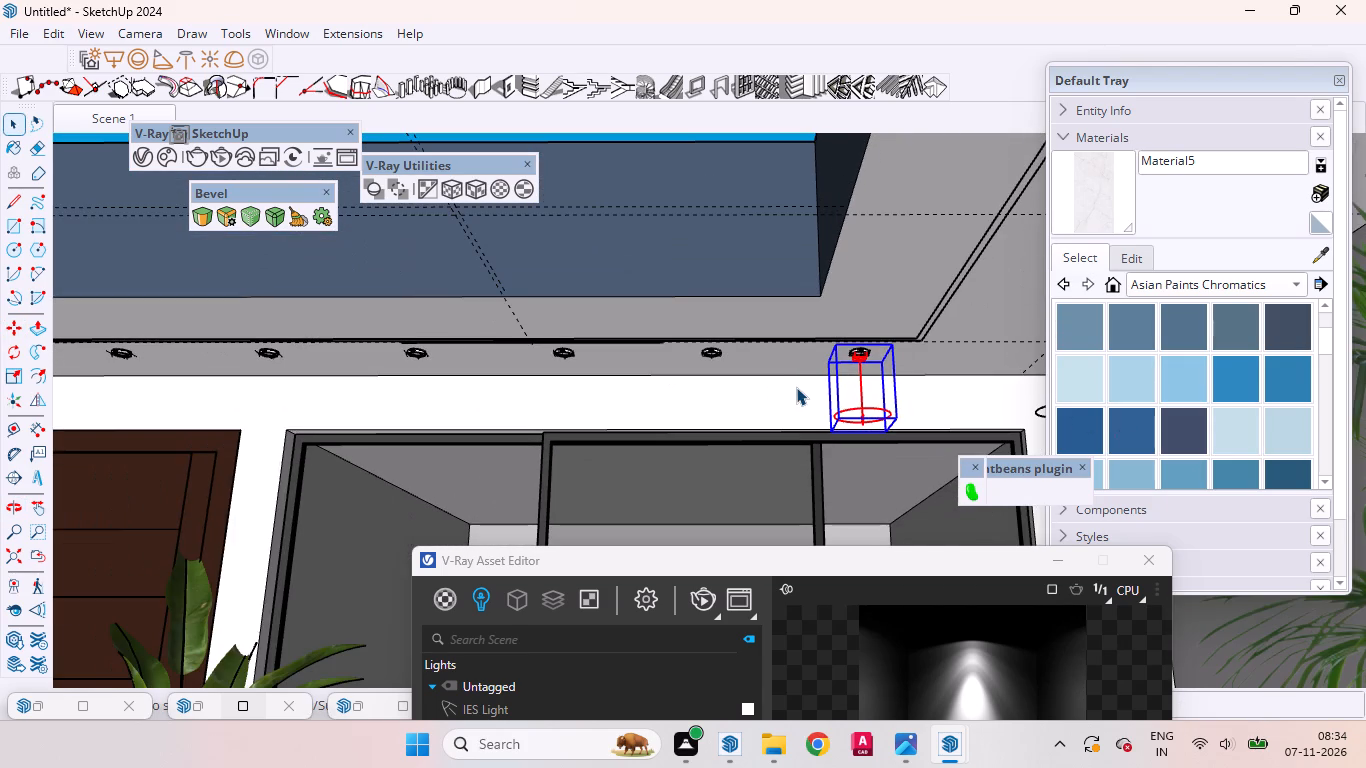
pyautogui.press('m')
pyautogui.click(807, 395)
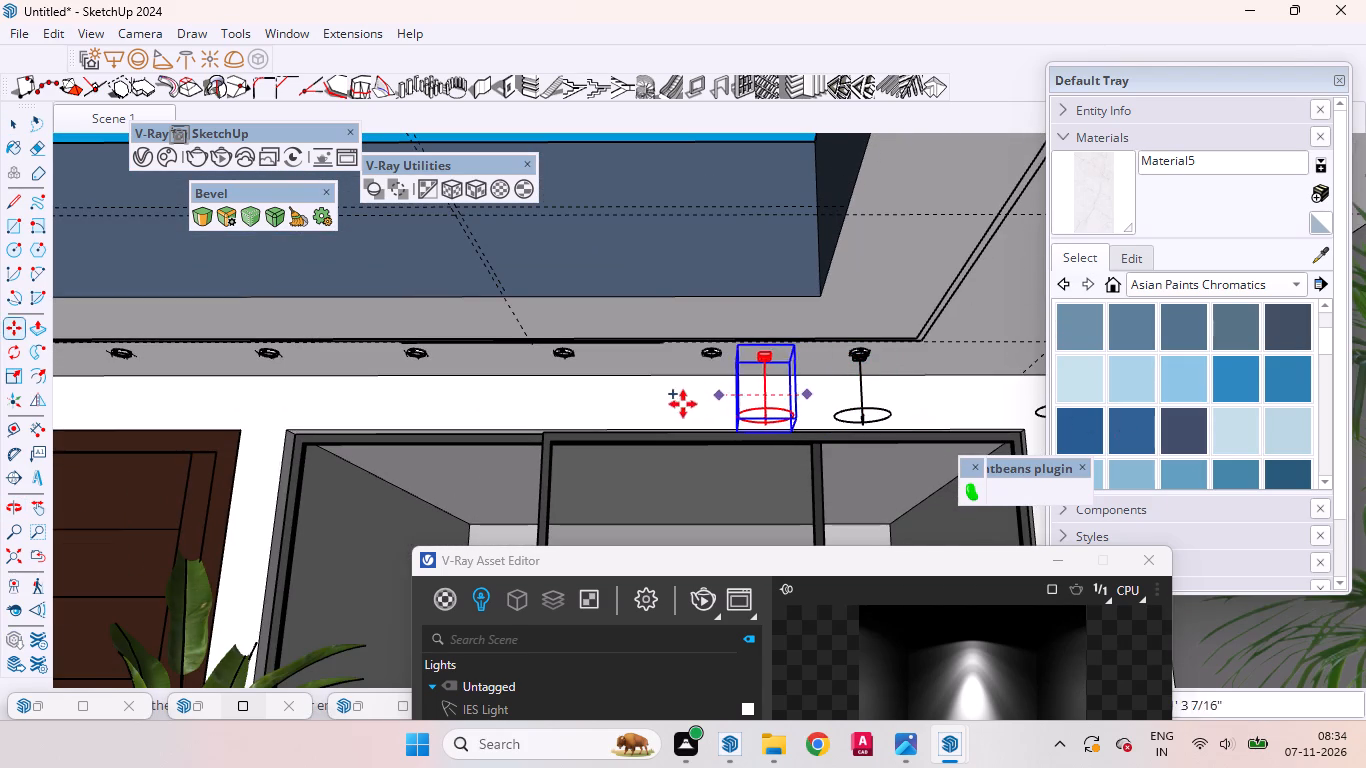
pyautogui.click(534, 396)
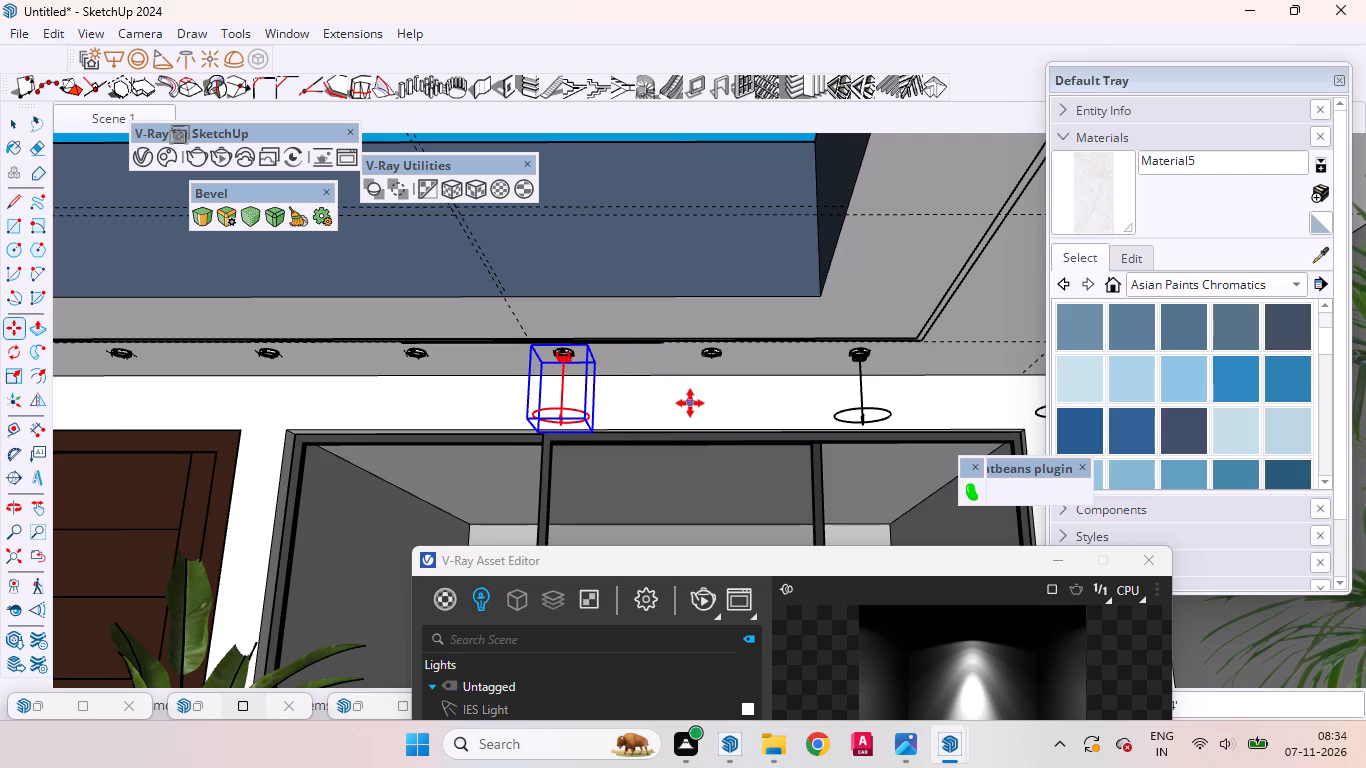
pyautogui.hotkey('shift', '*')
pyautogui.press('4')
pyautogui.press('Return')
pyautogui.press('space')
# Erase the surplus arrayed IES light lying outside the house beyond the tall side wall.
pyautogui.scroll(-2, 959, 391)
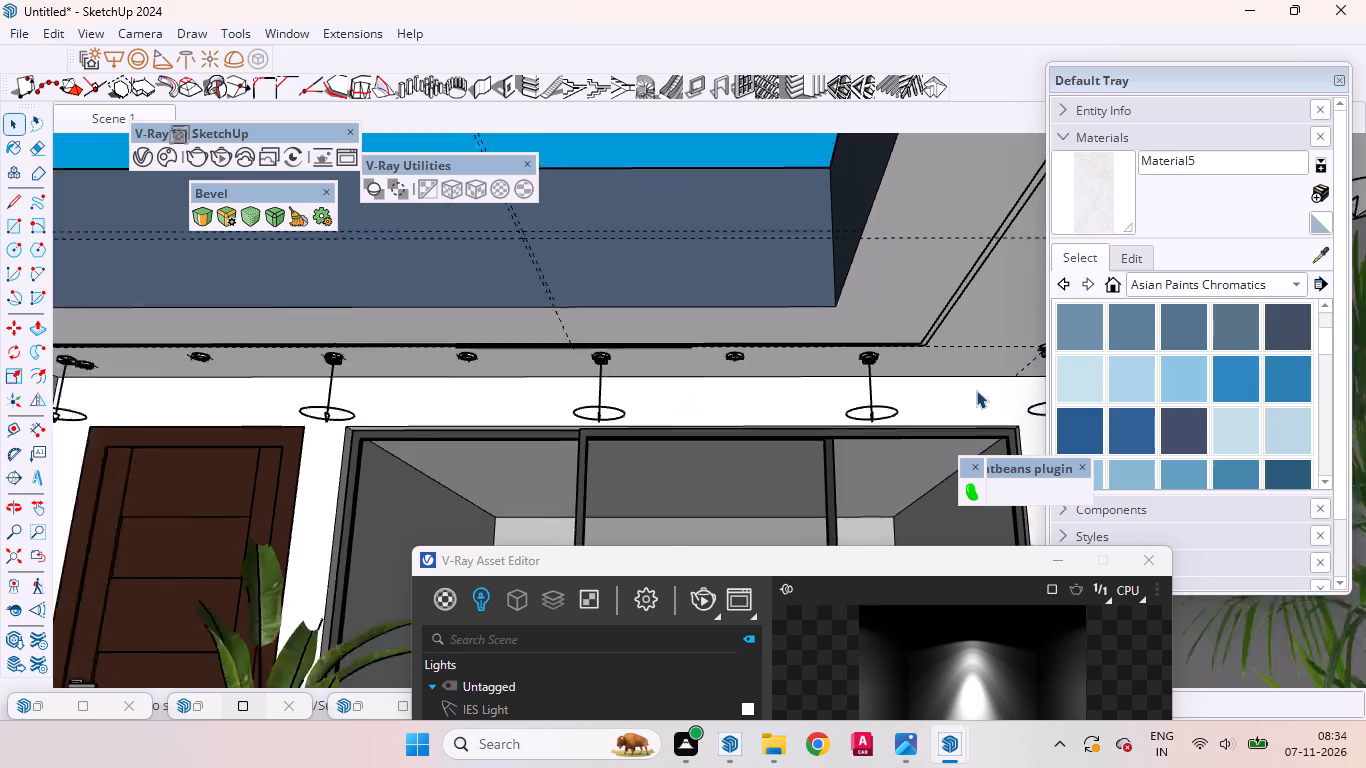
pyautogui.scroll(-5, 976, 390)
pyautogui.scroll(-4, 634, 411)
pyautogui.moveTo(560, 427); pyautogui.dragTo(822, 468, button='middle')
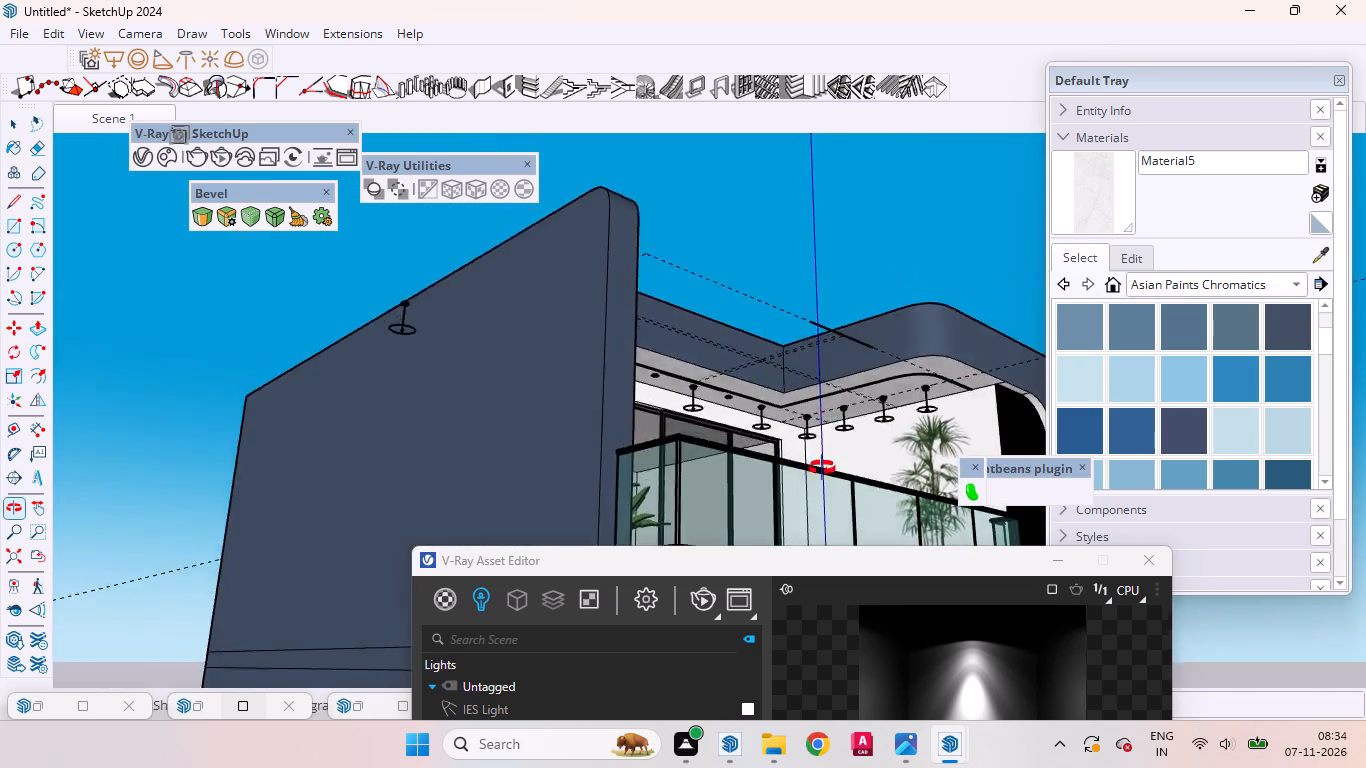
pyautogui.moveTo(822, 468); pyautogui.dragTo(697, 451, button='middle')
pyautogui.scroll(4, 154, 354)
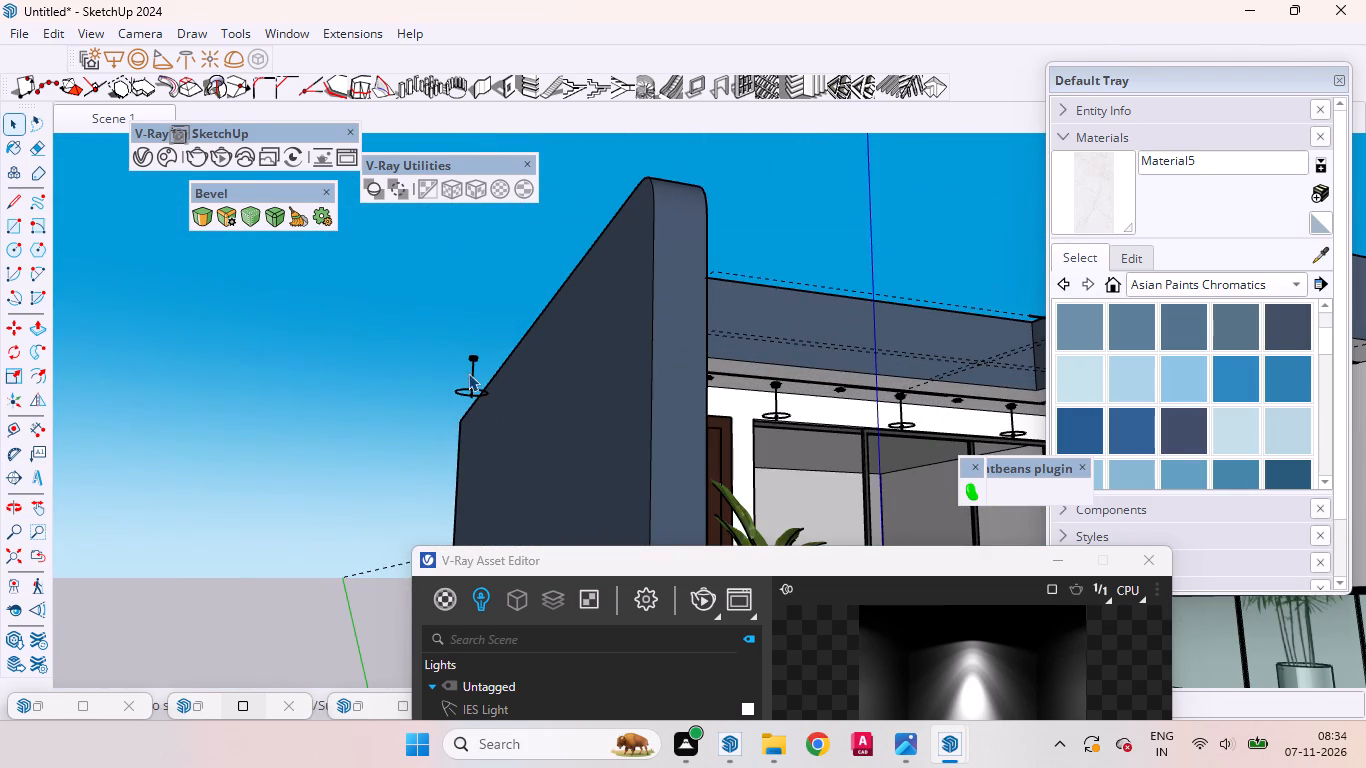
pyautogui.moveTo(466, 372); pyautogui.dragTo(445, 363, button='middle')
pyautogui.click(467, 360)
pyautogui.rightClick(467, 360)
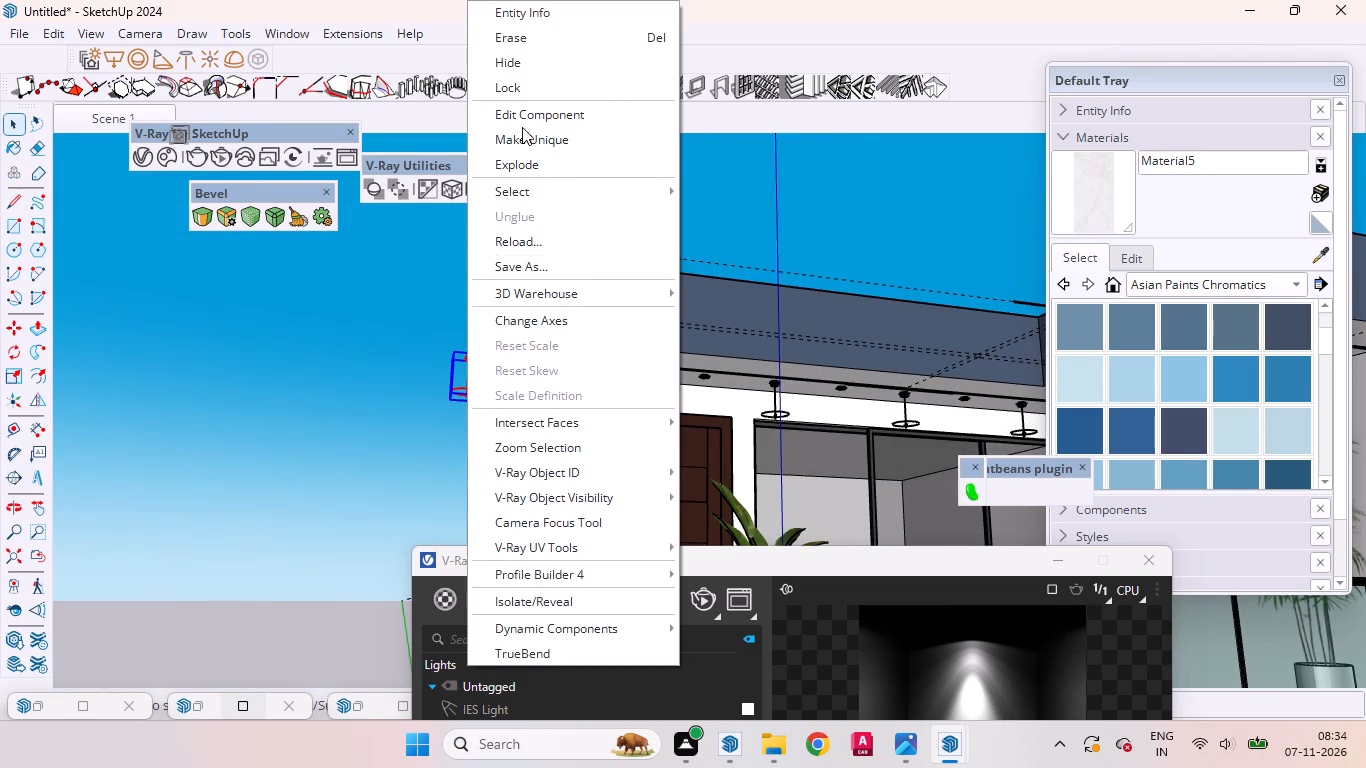
pyautogui.click(514, 39)
pyautogui.click(365, 342)
# Erase the ceiling fixture without an IES light nearest the corner in the row along the sliding-door wall.
pyautogui.scroll(-10, 291, 402)
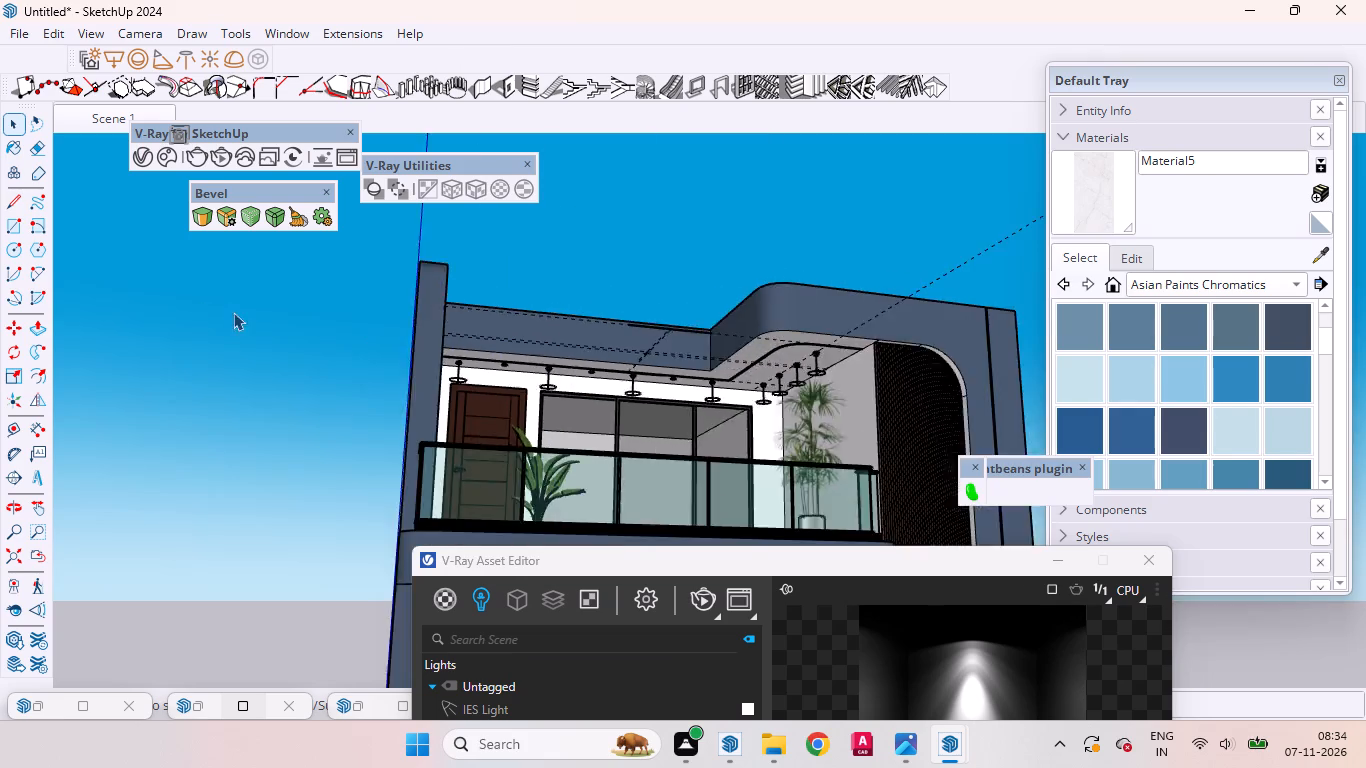
pyautogui.scroll(-2, 233, 312)
pyautogui.scroll(4, 581, 331)
pyautogui.scroll(-2, 581, 331)
pyautogui.scroll(1, 581, 331)
pyautogui.scroll(-2, 560, 364)
pyautogui.scroll(2, 560, 364)
pyautogui.scroll(-3, 560, 364)
pyautogui.moveTo(636, 365); pyautogui.dragTo(753, 316, button='middle')
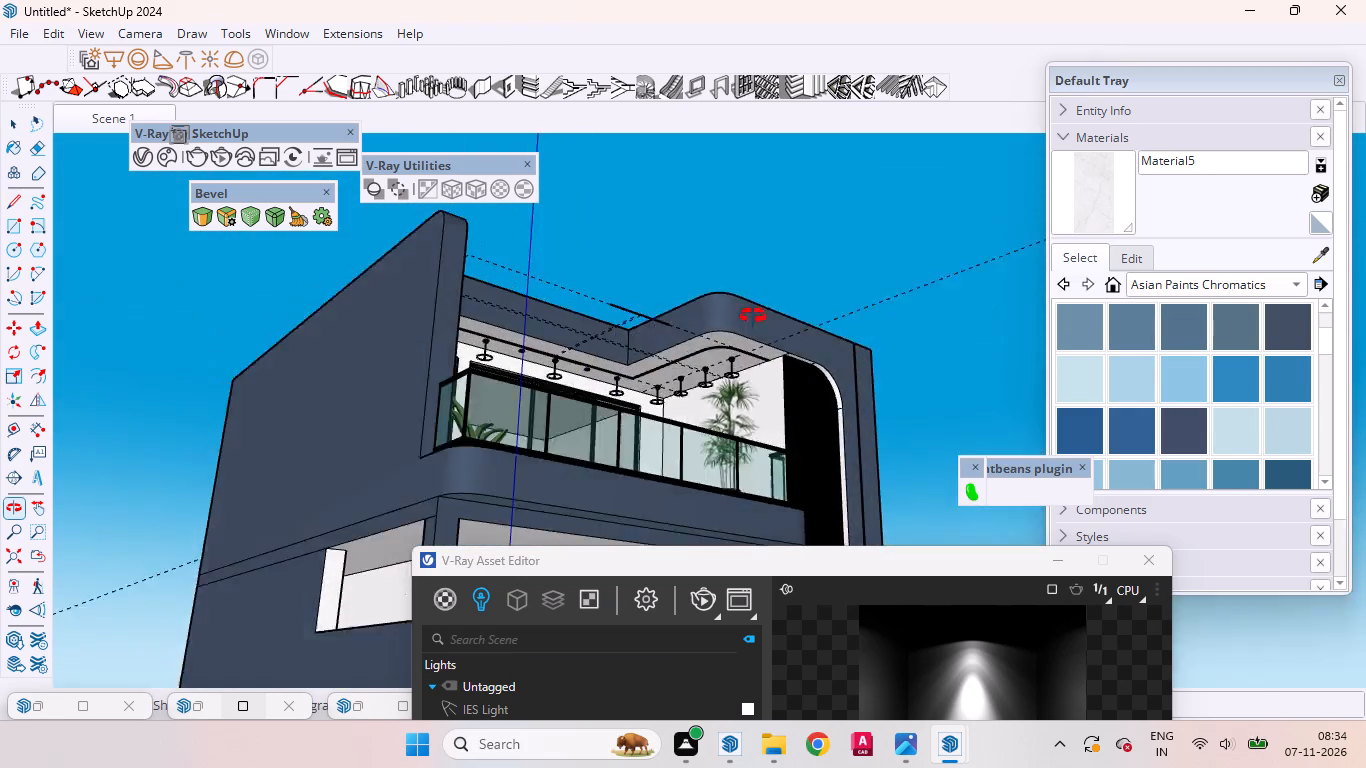
pyautogui.moveTo(753, 316); pyautogui.dragTo(570, 315, button='middle')
pyautogui.scroll(12, 561, 376)
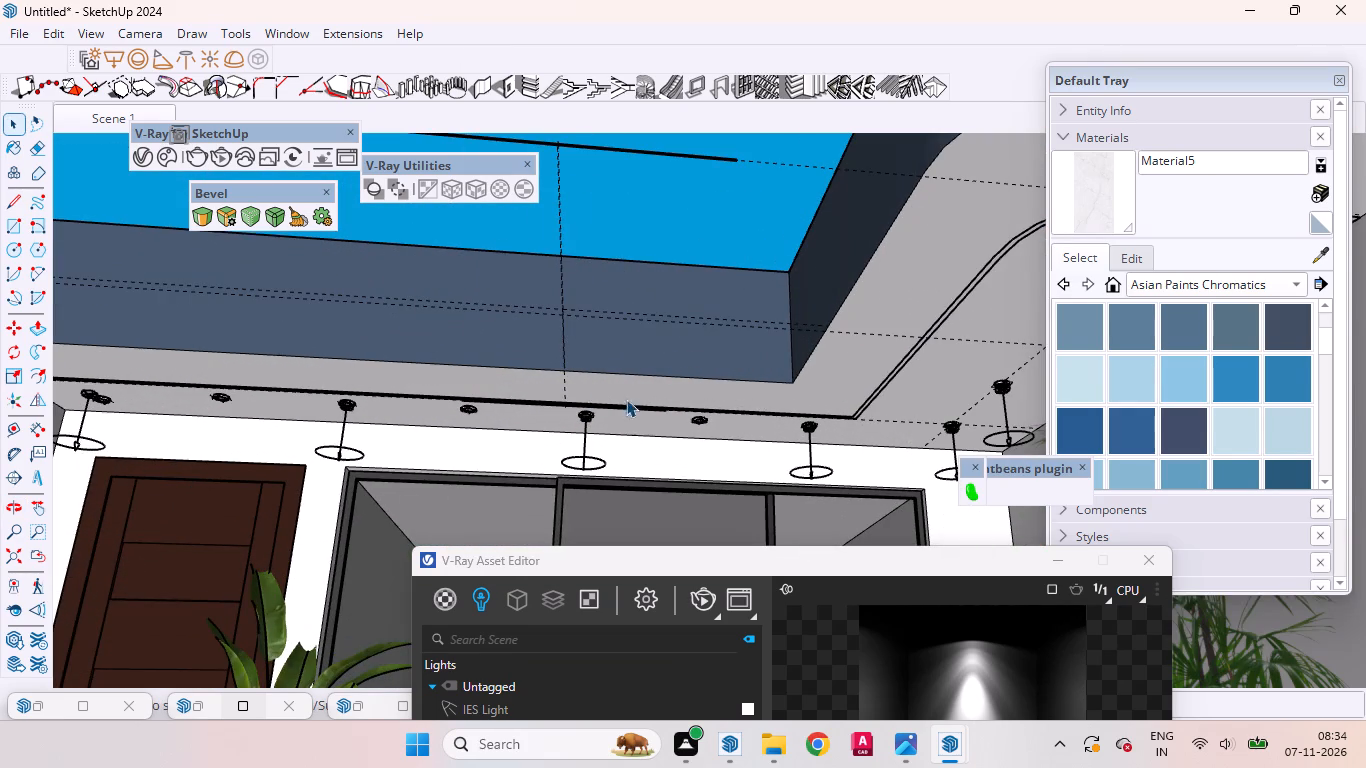
pyautogui.scroll(12, 715, 416)
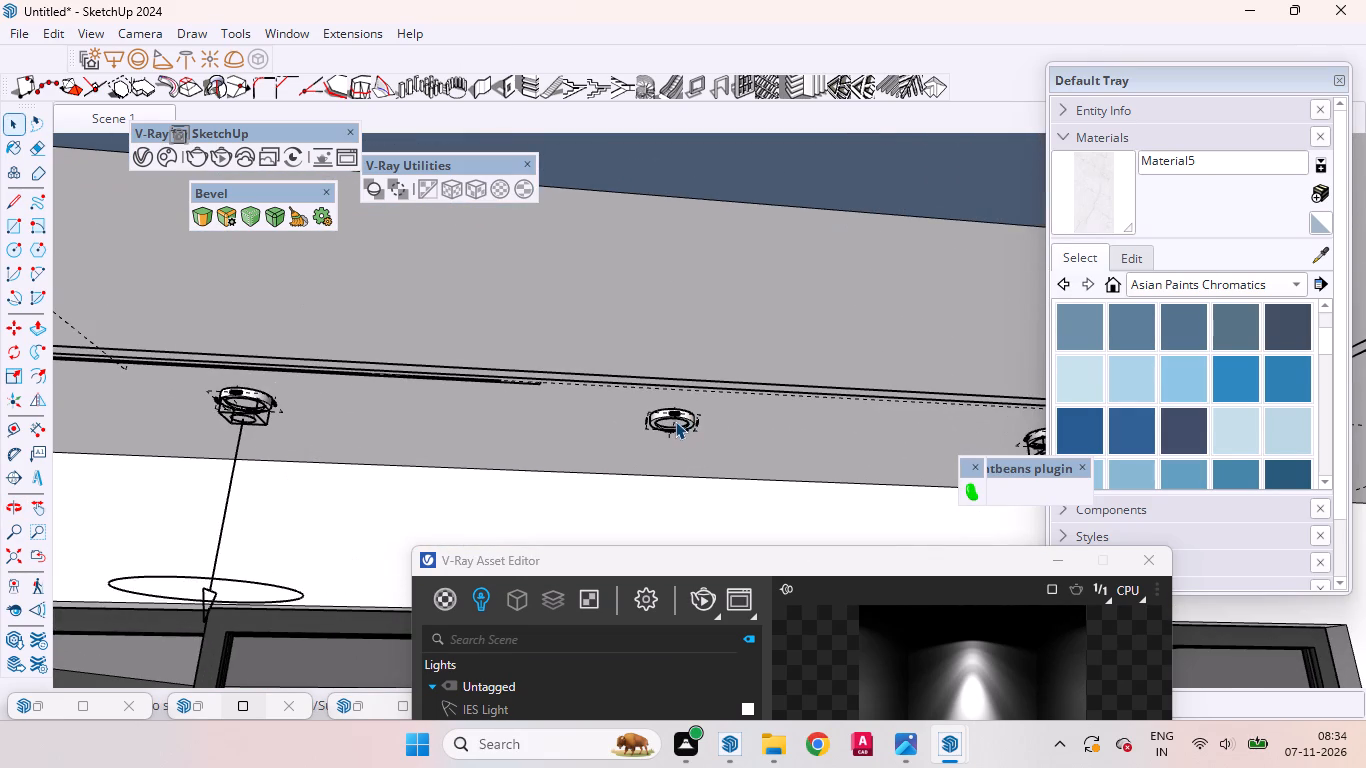
pyautogui.click(675, 421)
pyautogui.rightClick(674, 422)
pyautogui.click(729, 44)
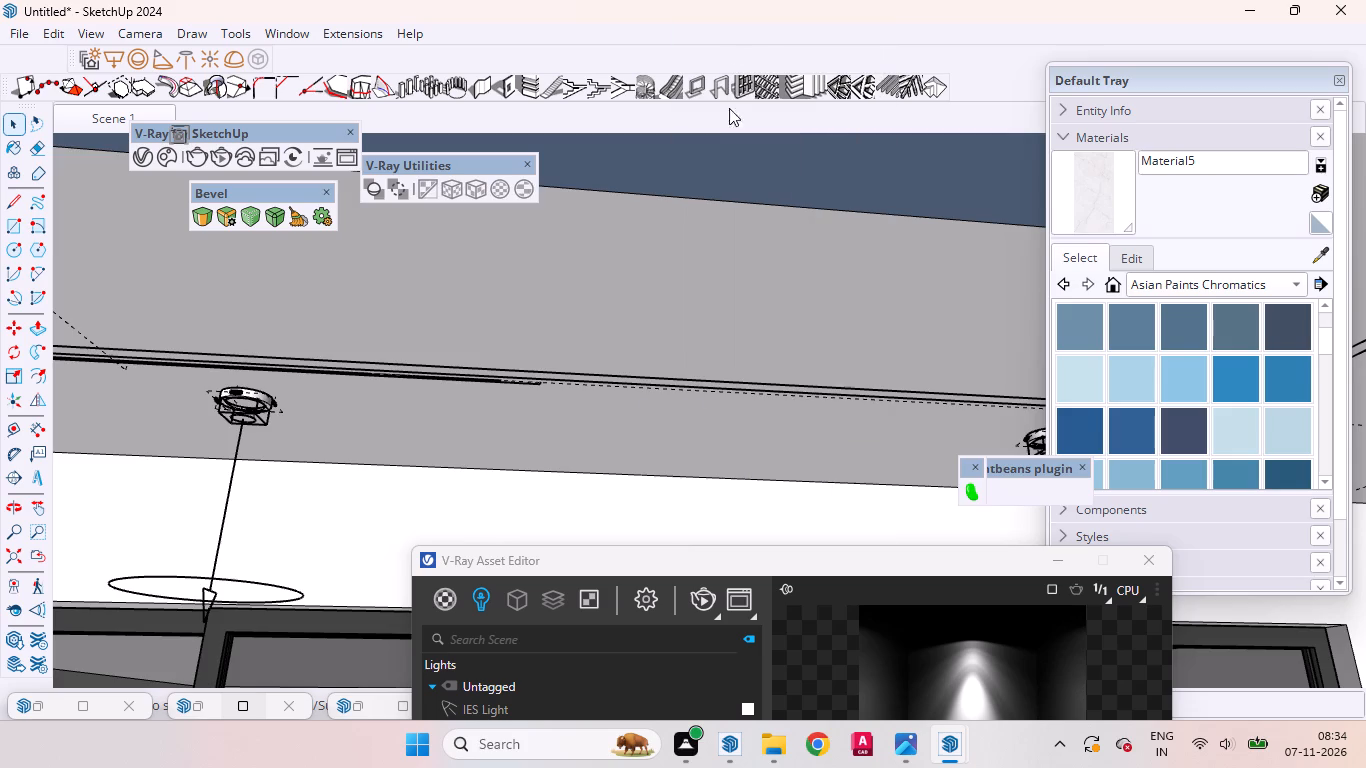
# Erase the two remaining ceiling fixtures without IES lights between the sliding doors and the wooden door.
pyautogui.scroll(-15, 763, 287)
pyautogui.scroll(7, 572, 362)
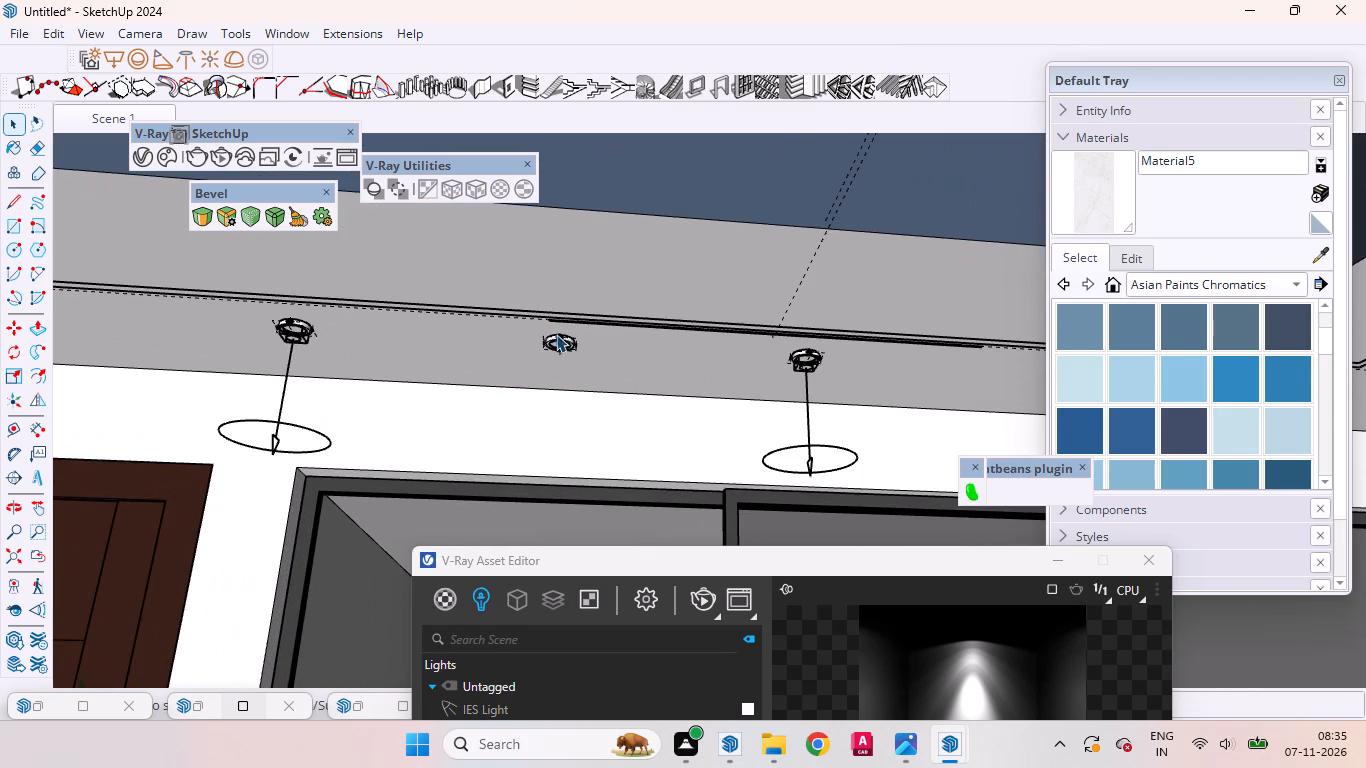
pyautogui.click(563, 343)
pyautogui.rightClick(563, 343)
pyautogui.click(644, 35)
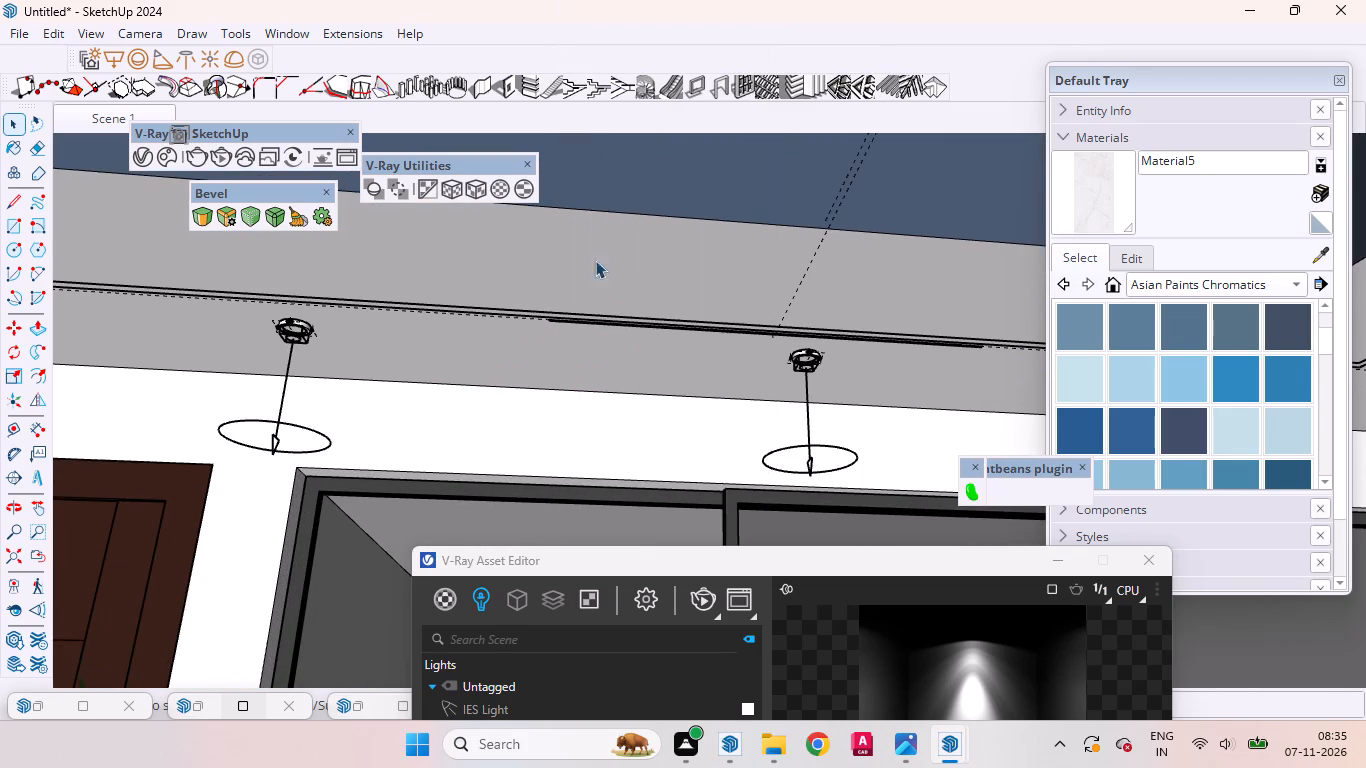
pyautogui.scroll(-12, 619, 281)
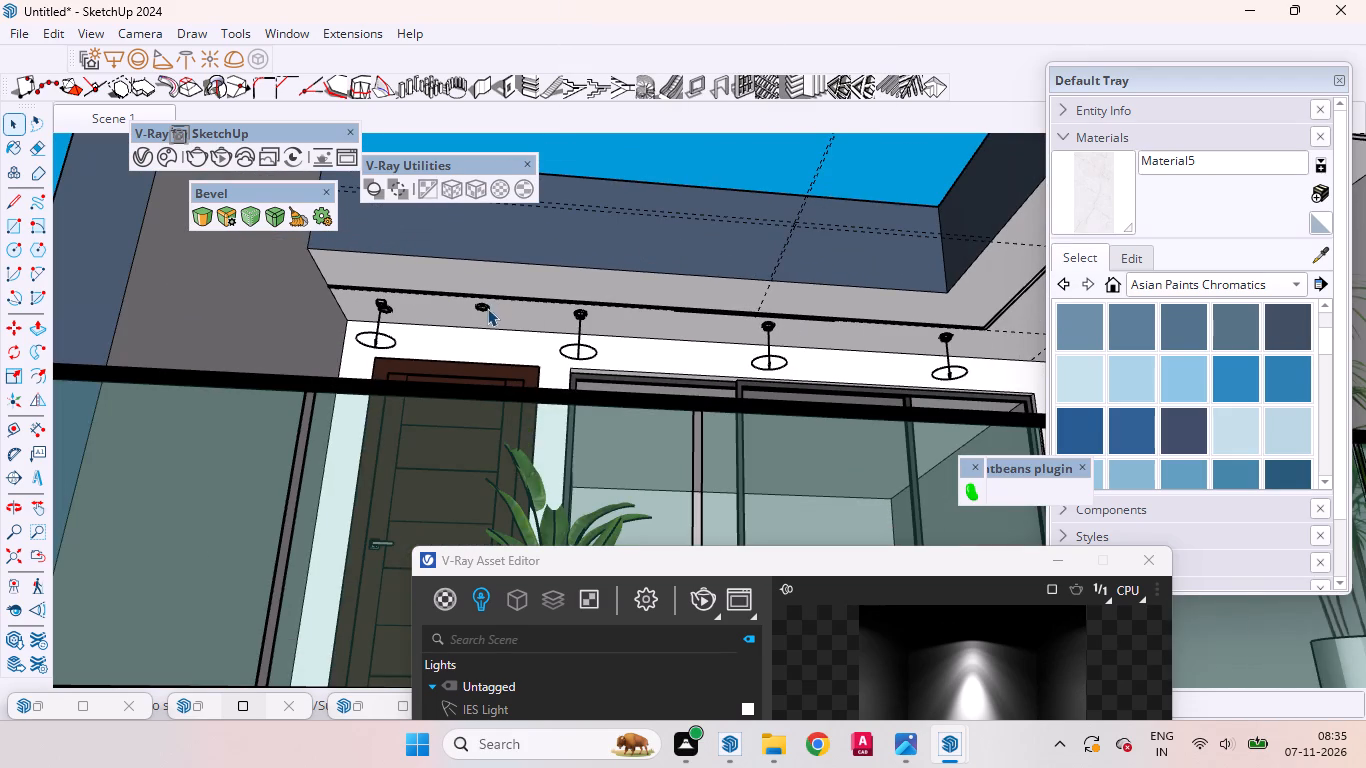
pyautogui.click(486, 309)
pyautogui.rightClick(483, 306)
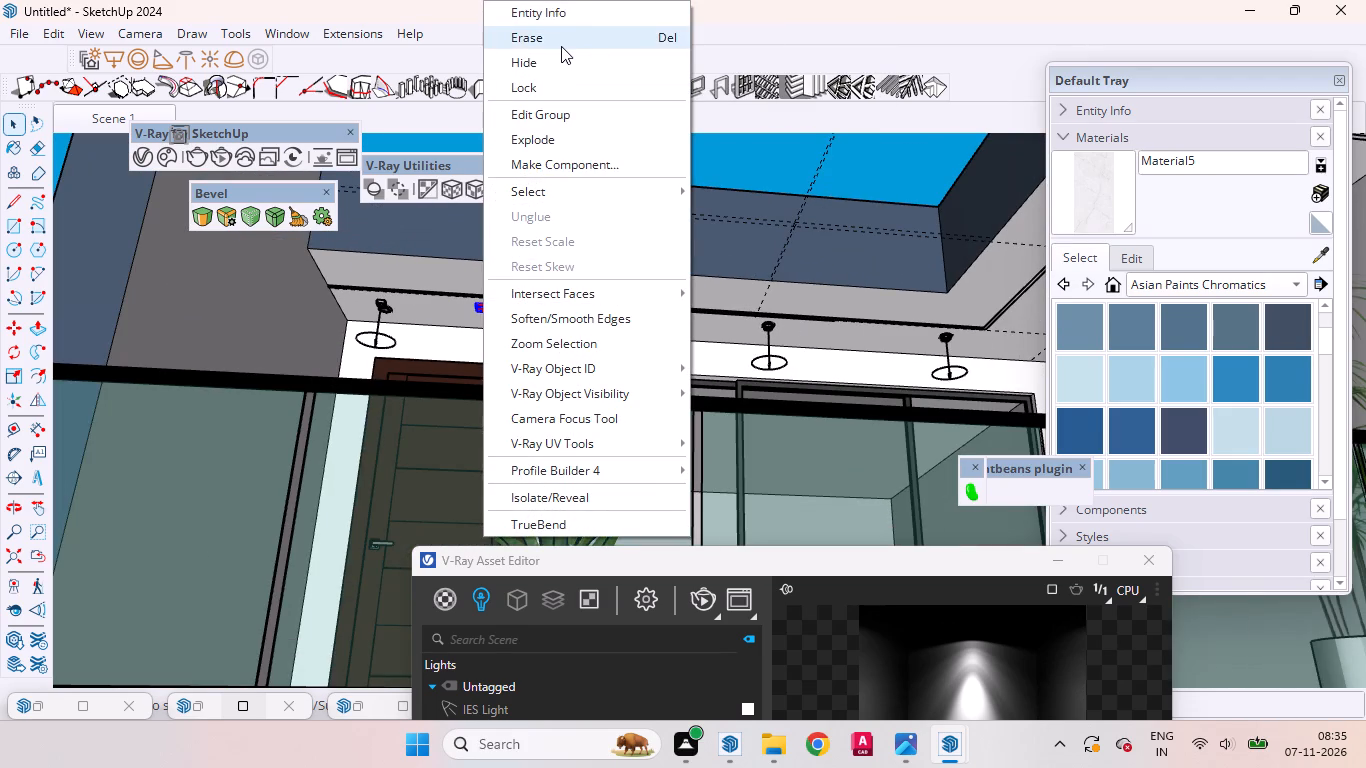
pyautogui.click(561, 45)
# Set the colour temperature of IES Light#2 to 3500 K for a warm tint.
pyautogui.scroll(-18, 488, 356)
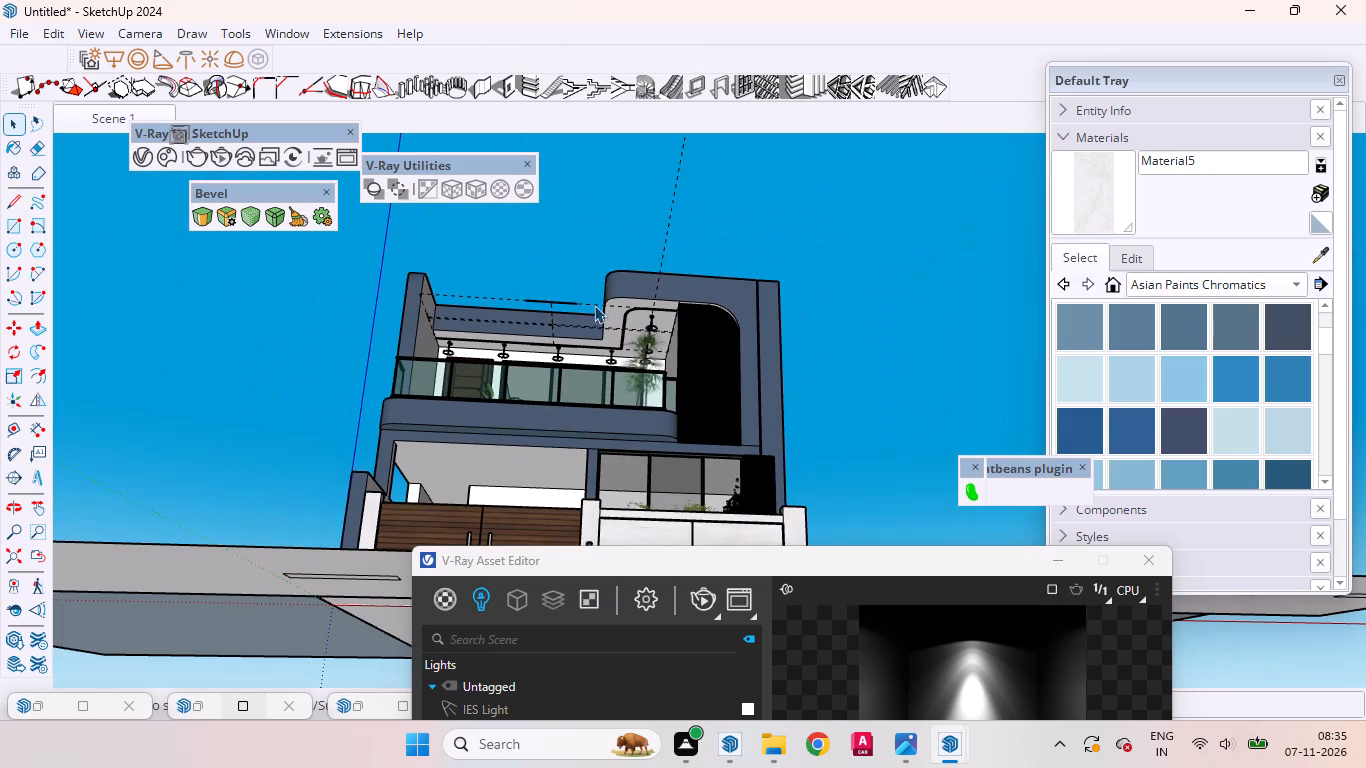
pyautogui.moveTo(777, 565); pyautogui.dragTo(644, 122)
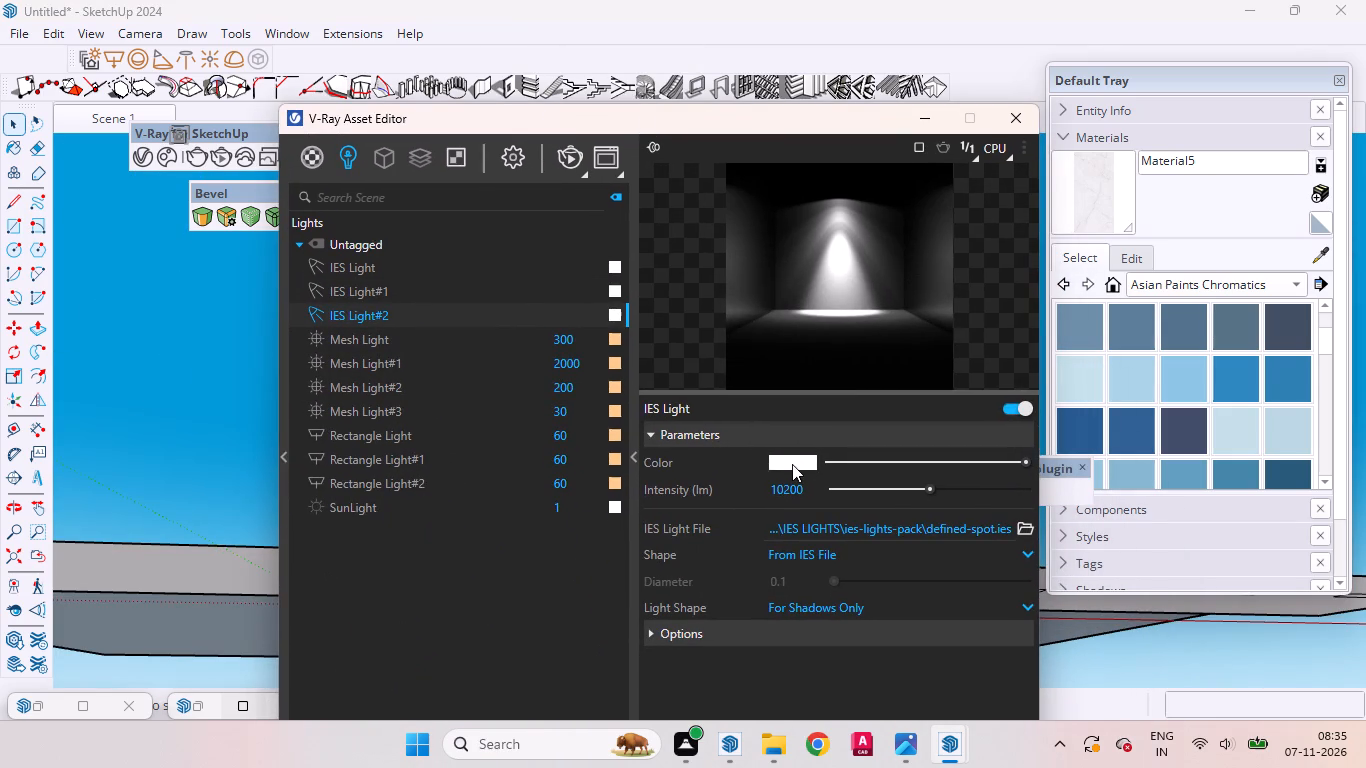
pyautogui.click(792, 464)
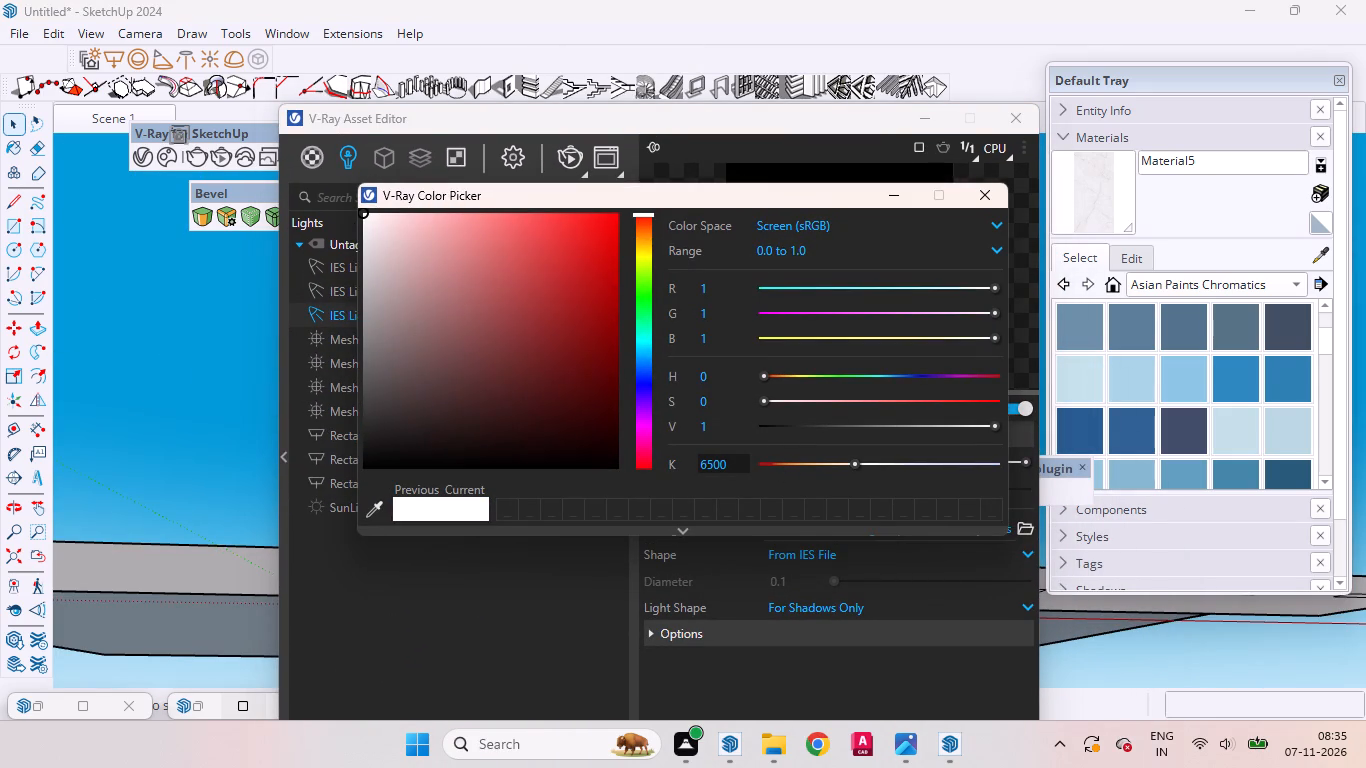
pyautogui.click(707, 462)
pyautogui.press('BackSpace')
pyautogui.press('3')
pyautogui.press('Return')
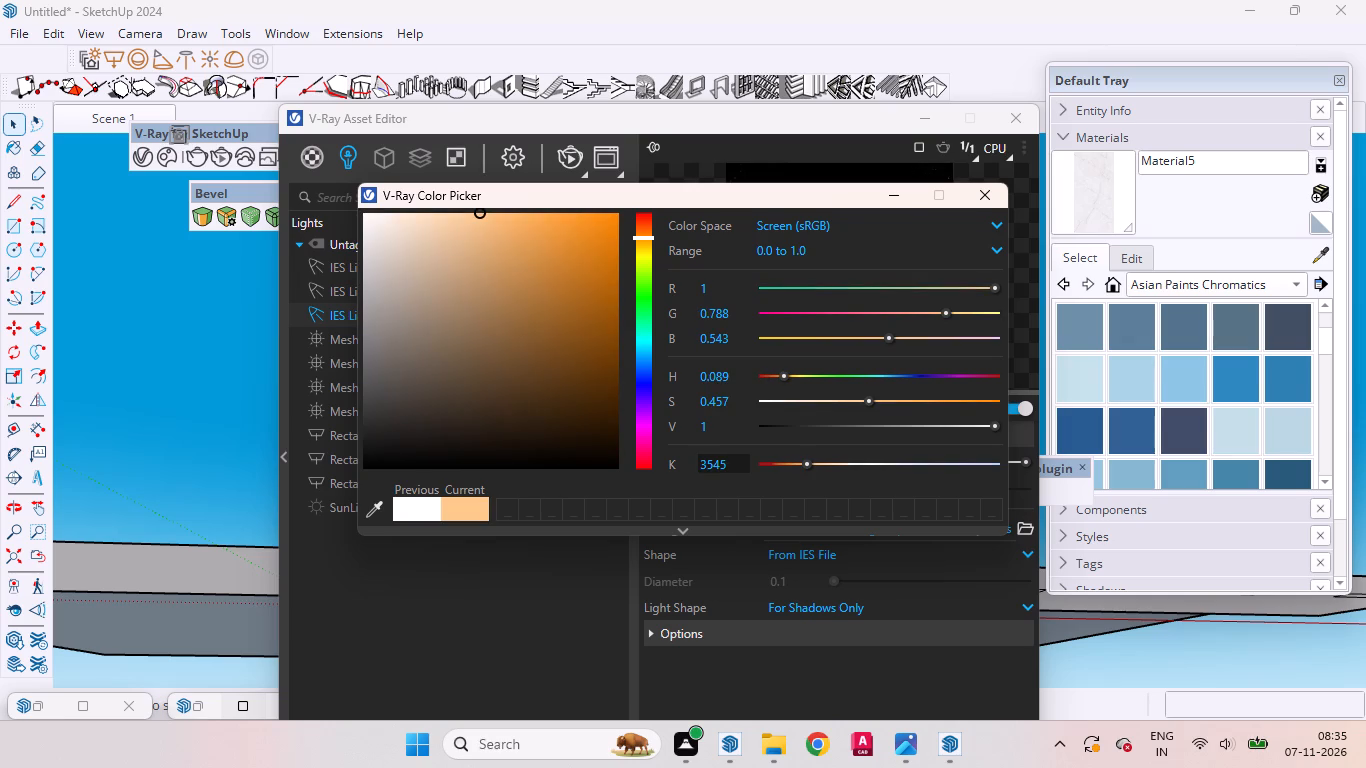
pyautogui.click(166, 404)
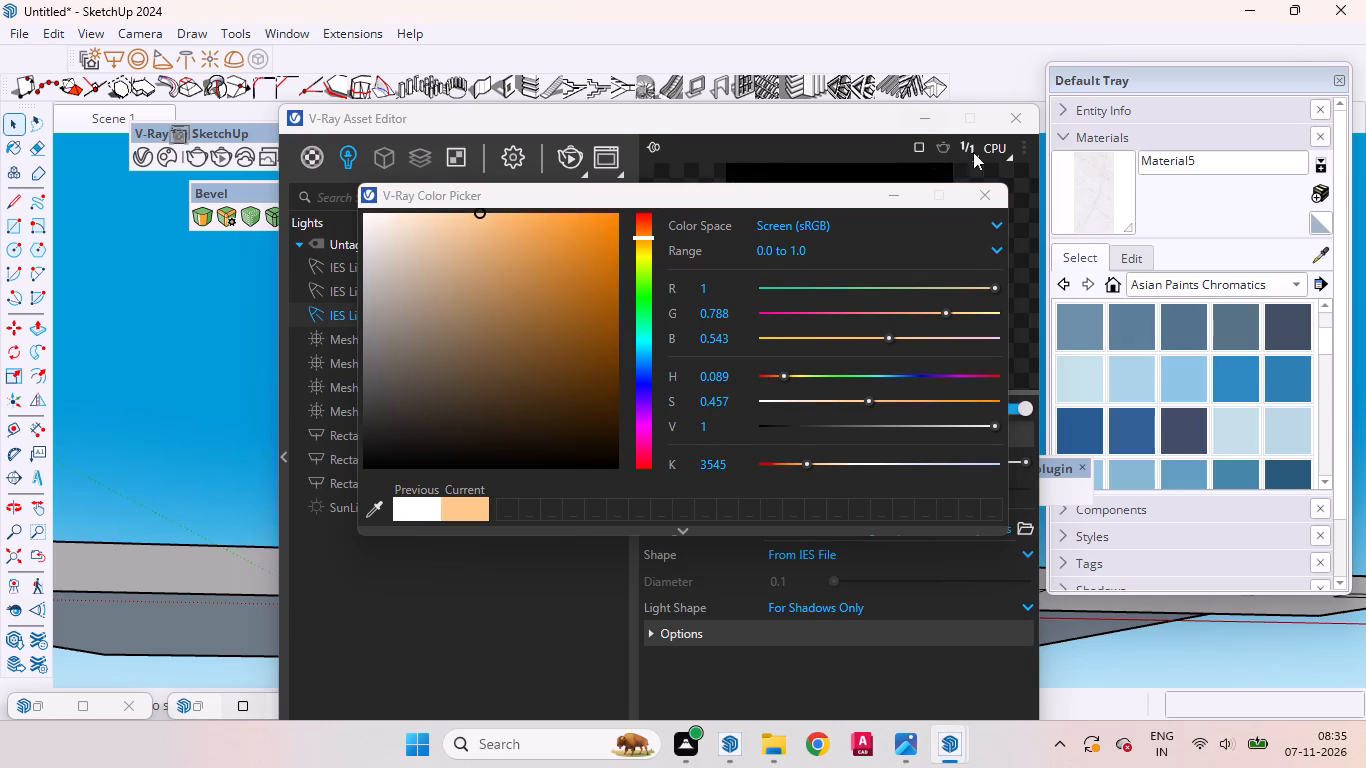
pyautogui.click(906, 190)
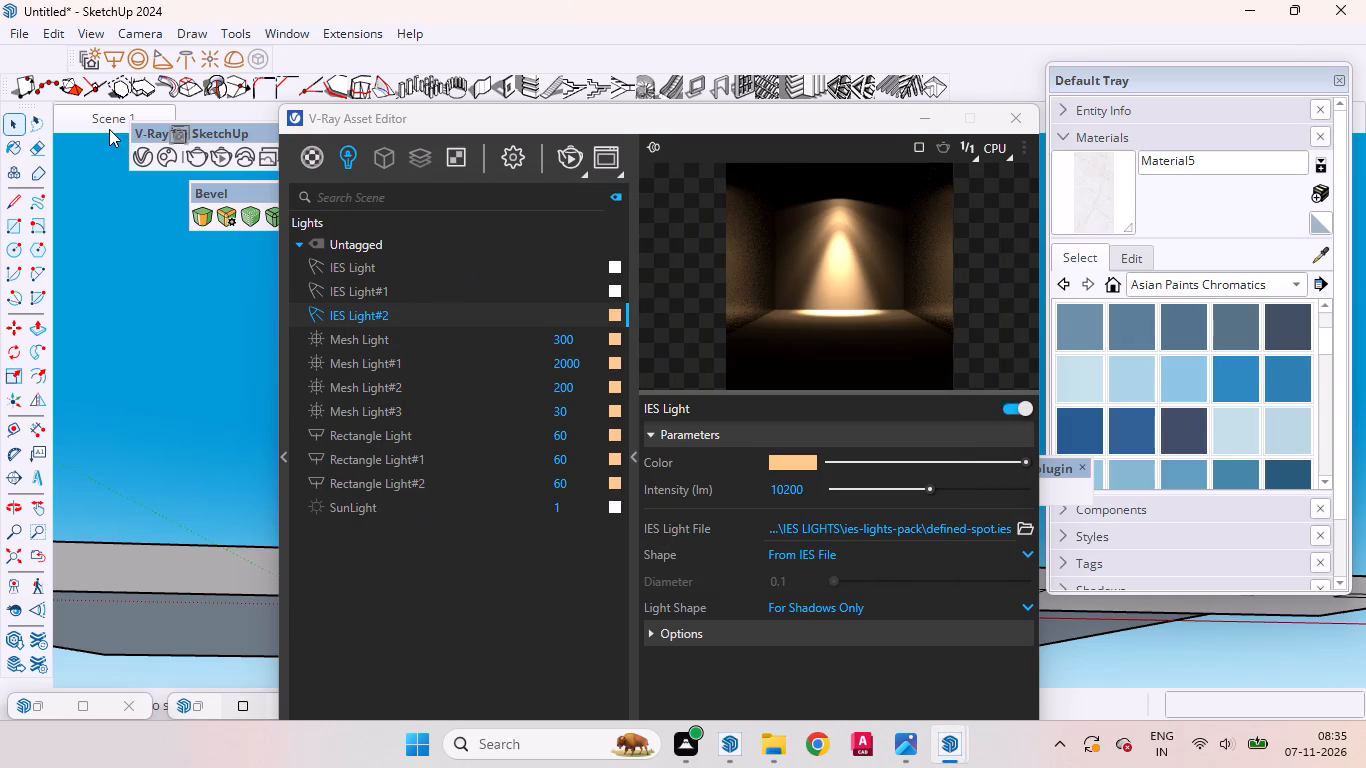
# Restore the Scene 1 camera view and start a V-Ray render.
pyautogui.click(97, 117)
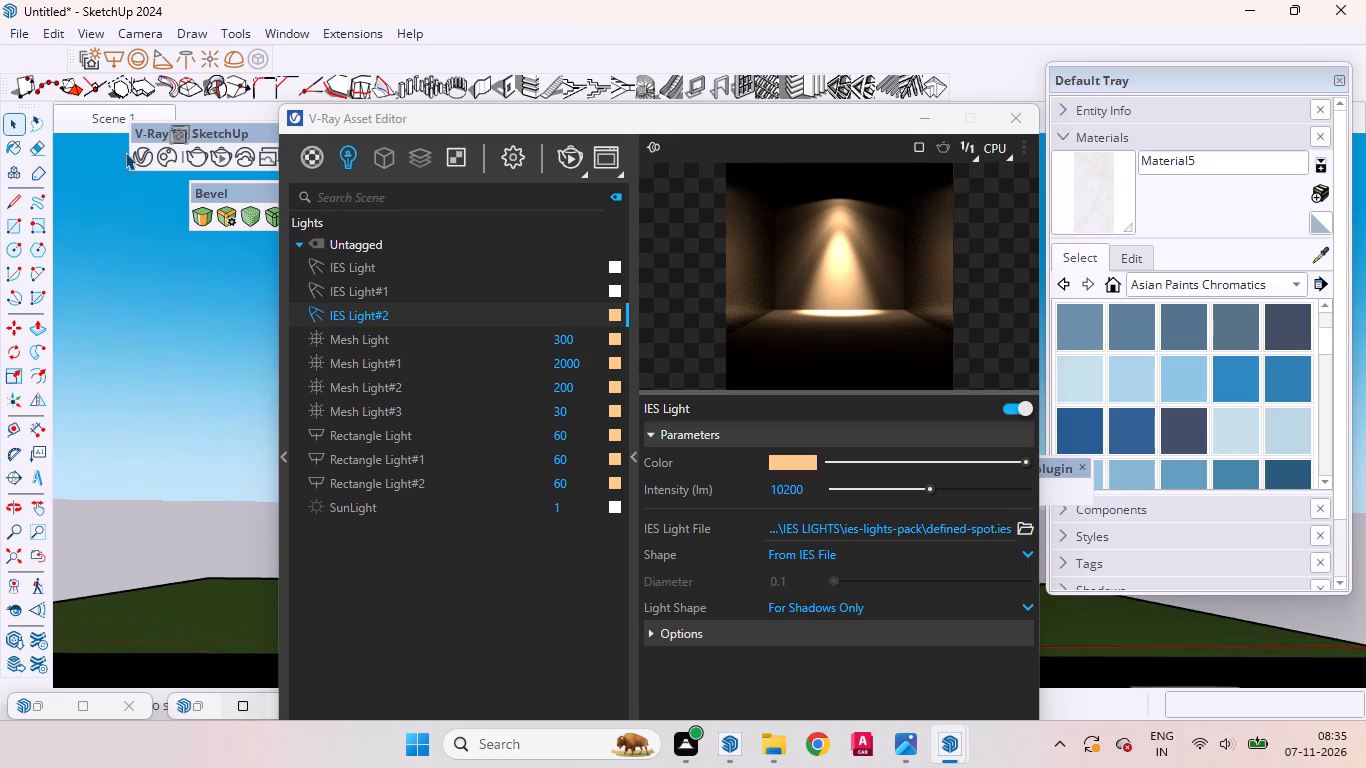
pyautogui.click(569, 154)
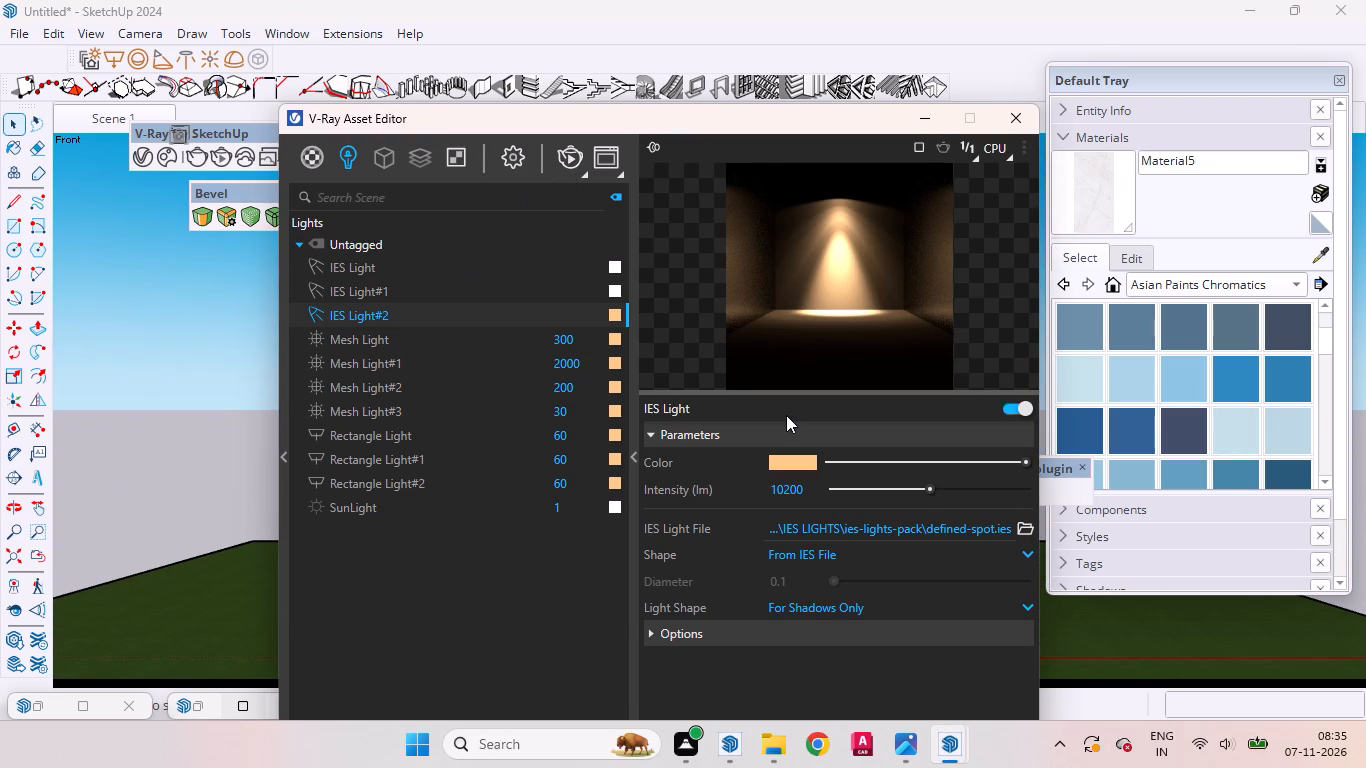
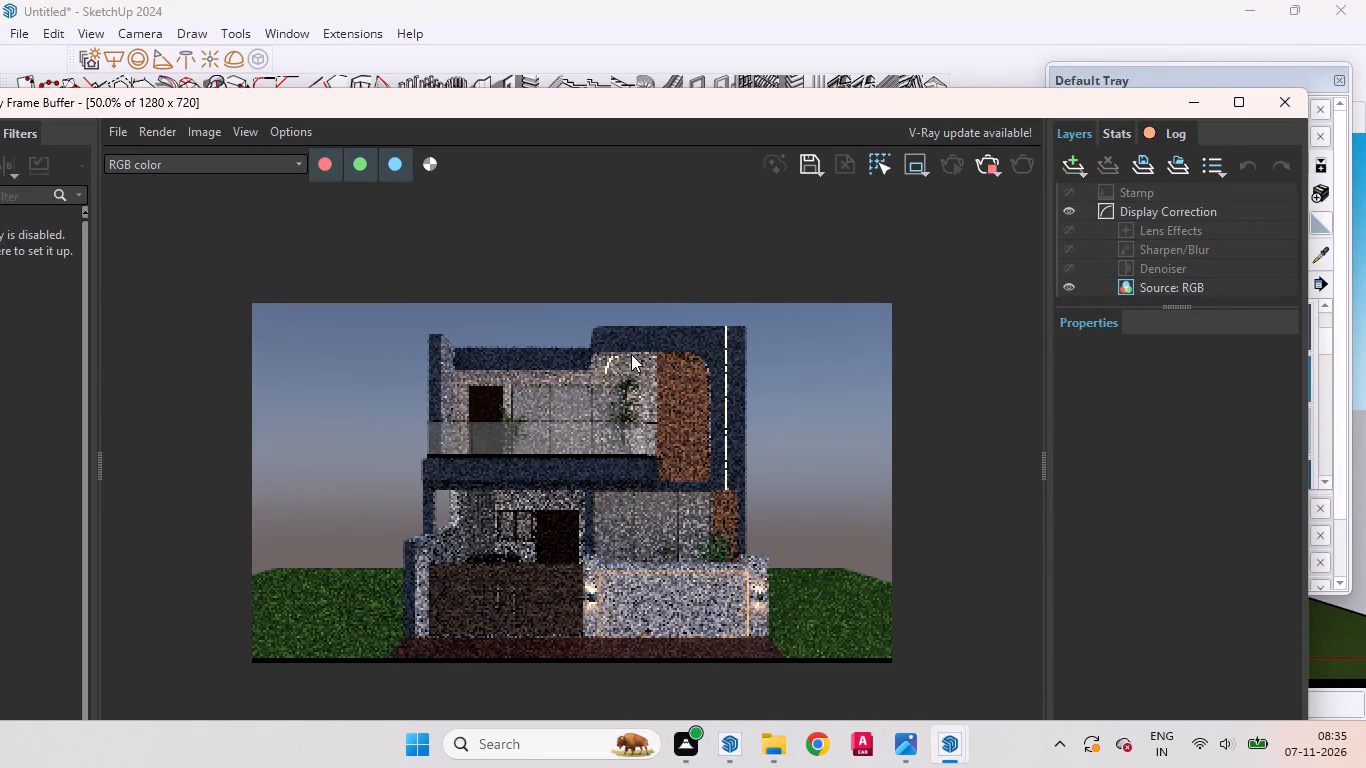
# Examine the house's front elevation render, checking the balcony ceiling lights, facade finishes and lit boundary wall up close and in full.
pyautogui.scroll(1, 631, 354)
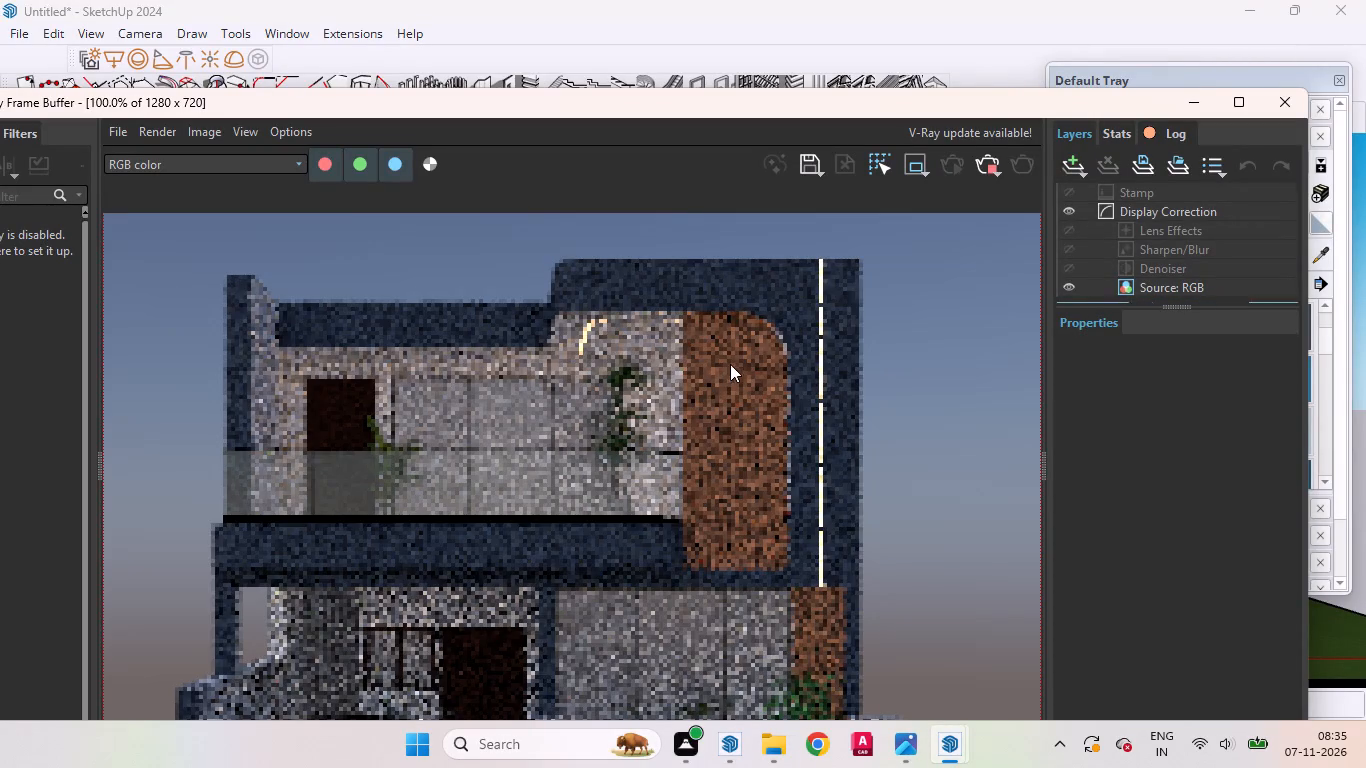
pyautogui.scroll(-1, 726, 365)
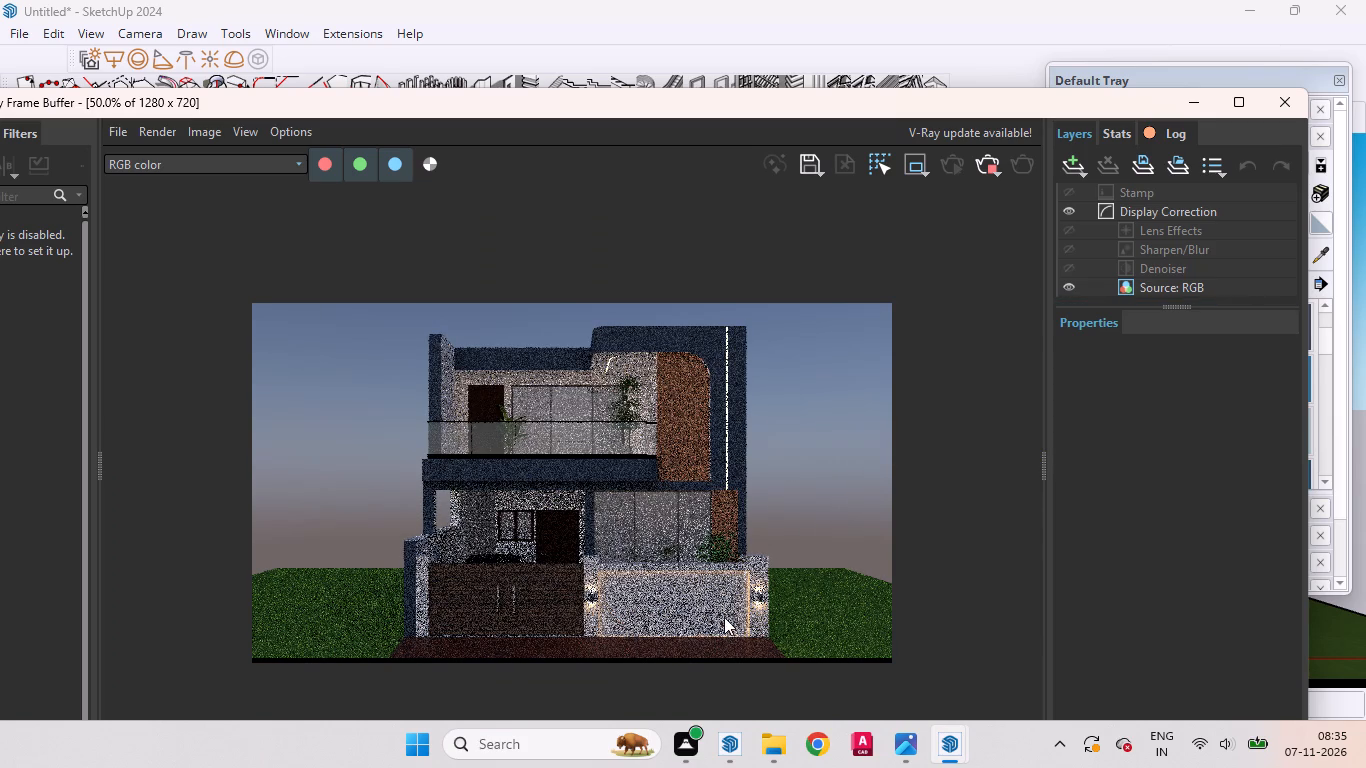
pyautogui.scroll(1, 436, 343)
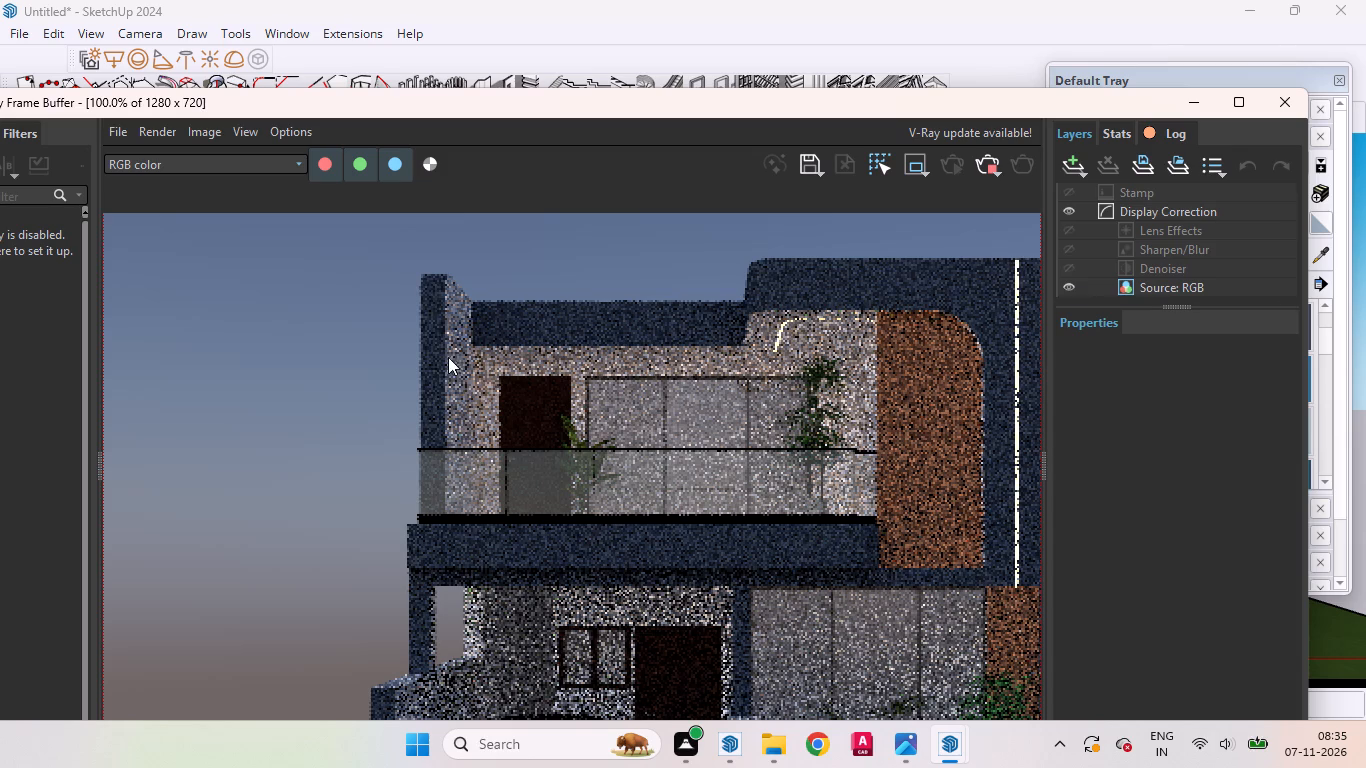
pyautogui.scroll(-1, 628, 490)
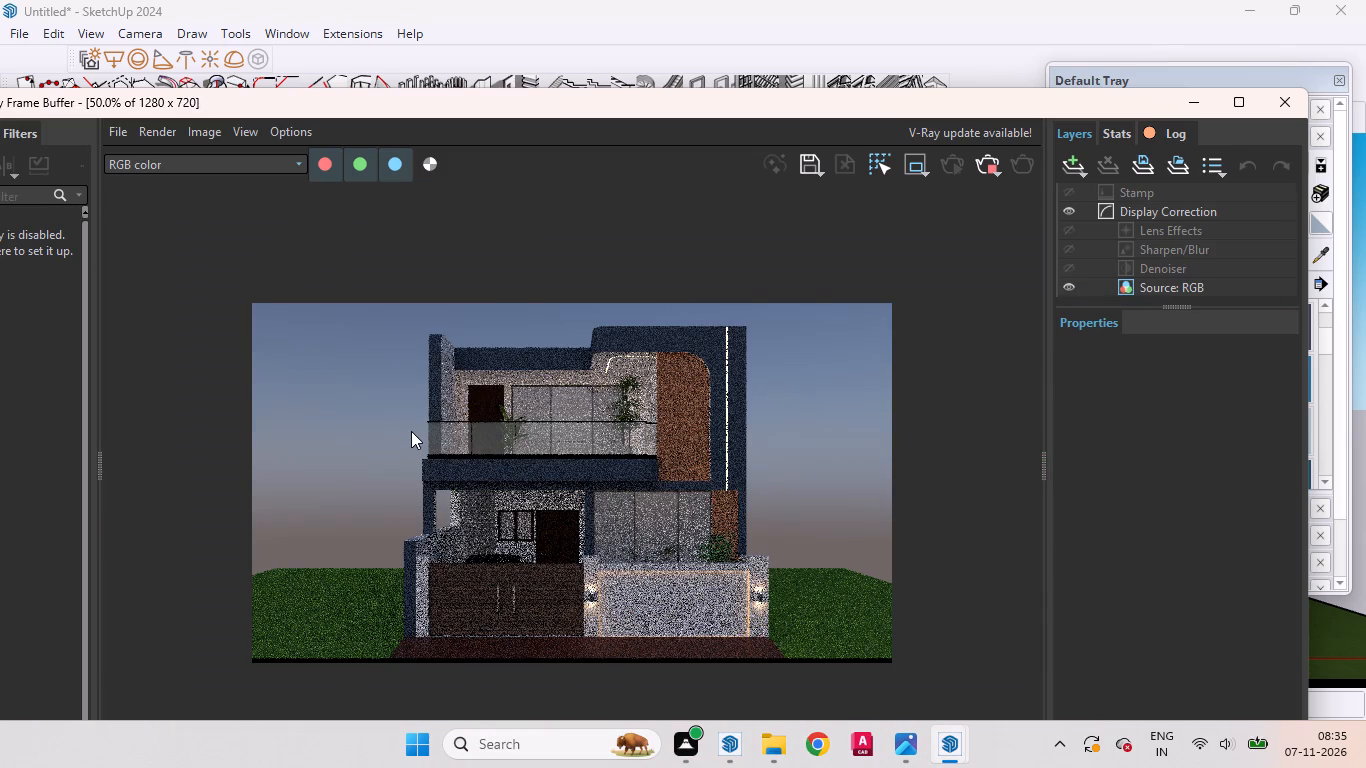
pyautogui.scroll(1, 411, 431)
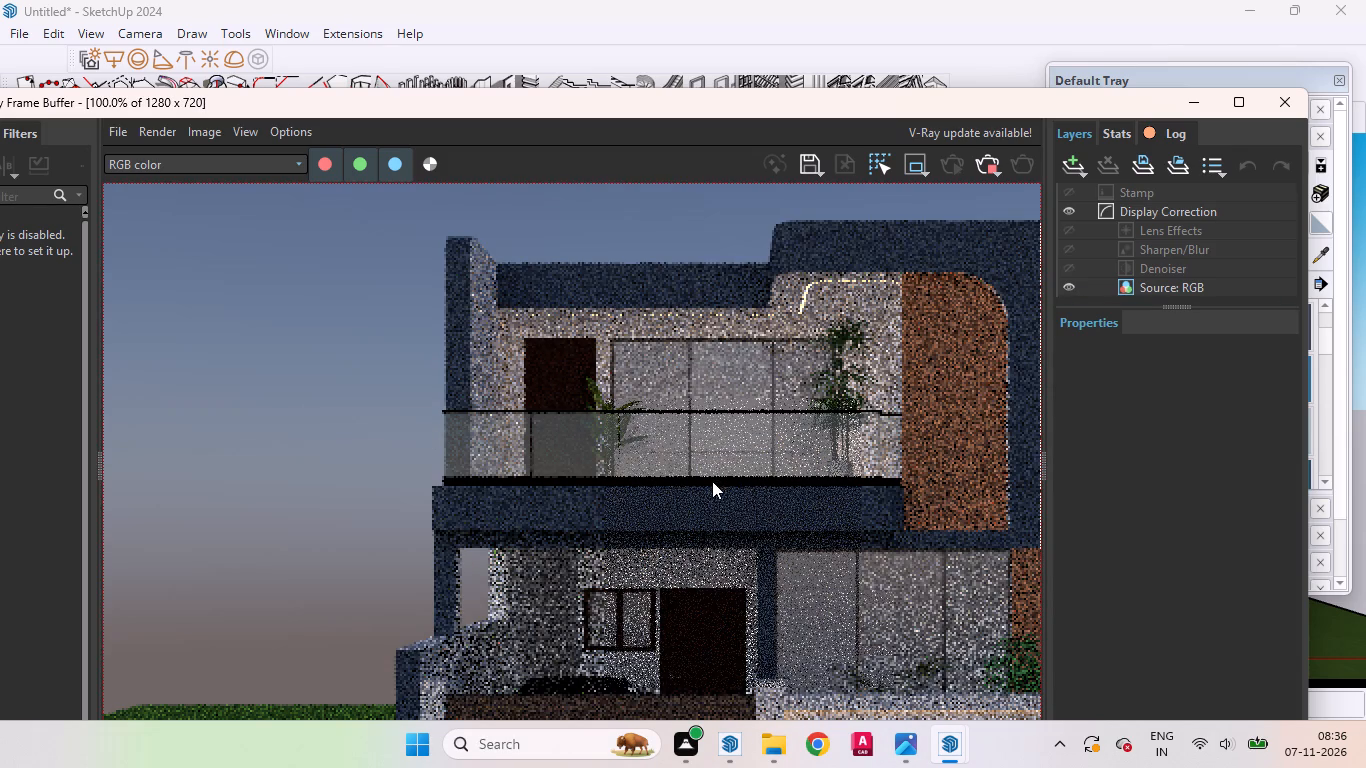
pyautogui.moveTo(712, 505); pyautogui.dragTo(663, 432, button='middle')
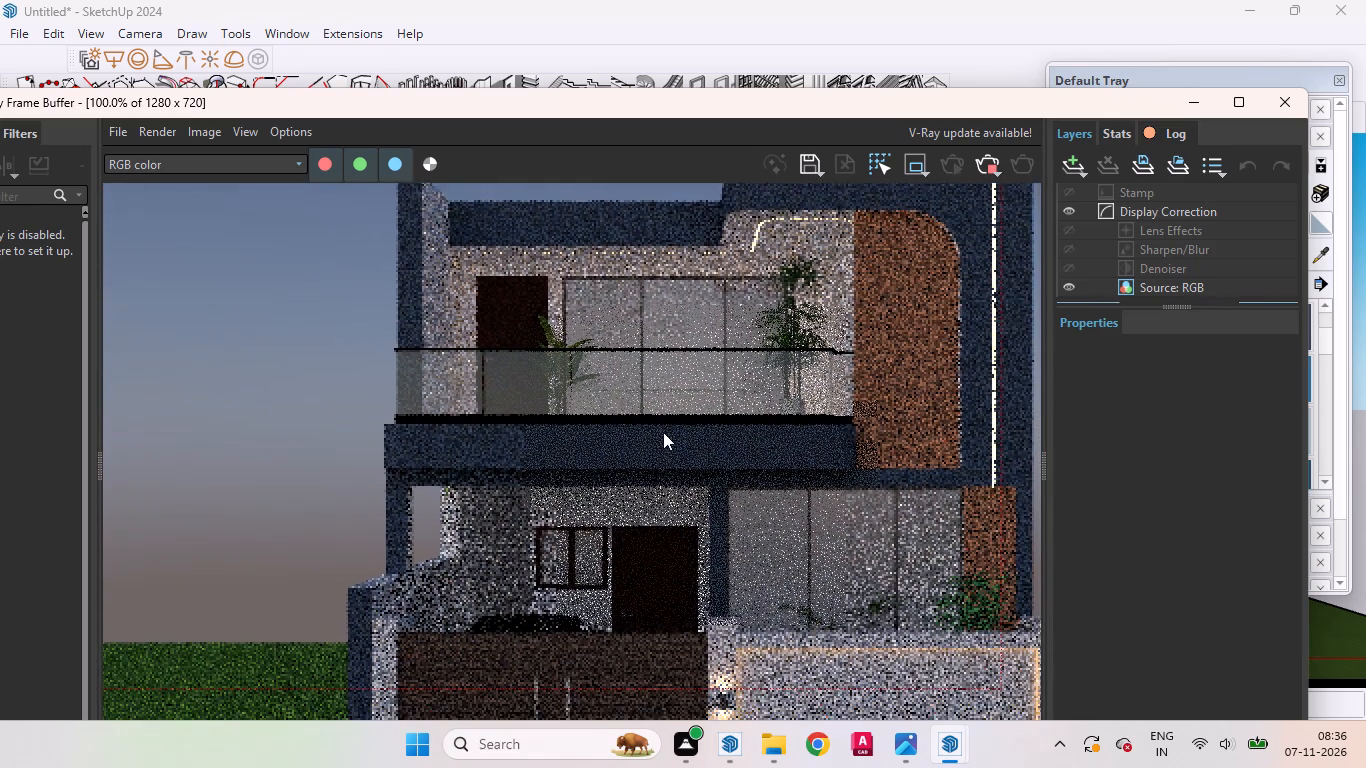
pyautogui.moveTo(663, 432); pyautogui.dragTo(663, 430, button='middle')
pyautogui.scroll(-1, 647, 444)
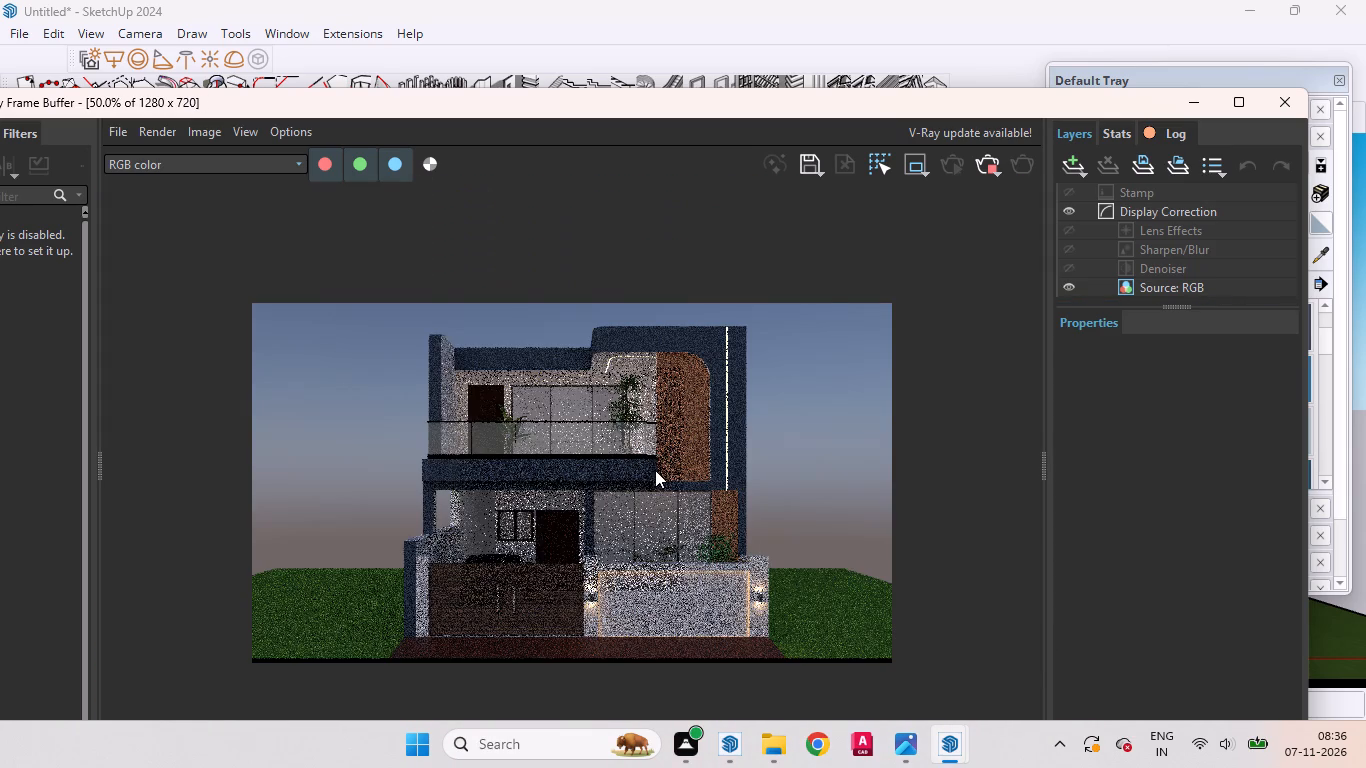
pyautogui.scroll(1, 655, 470)
pyautogui.scroll(-1, 589, 516)
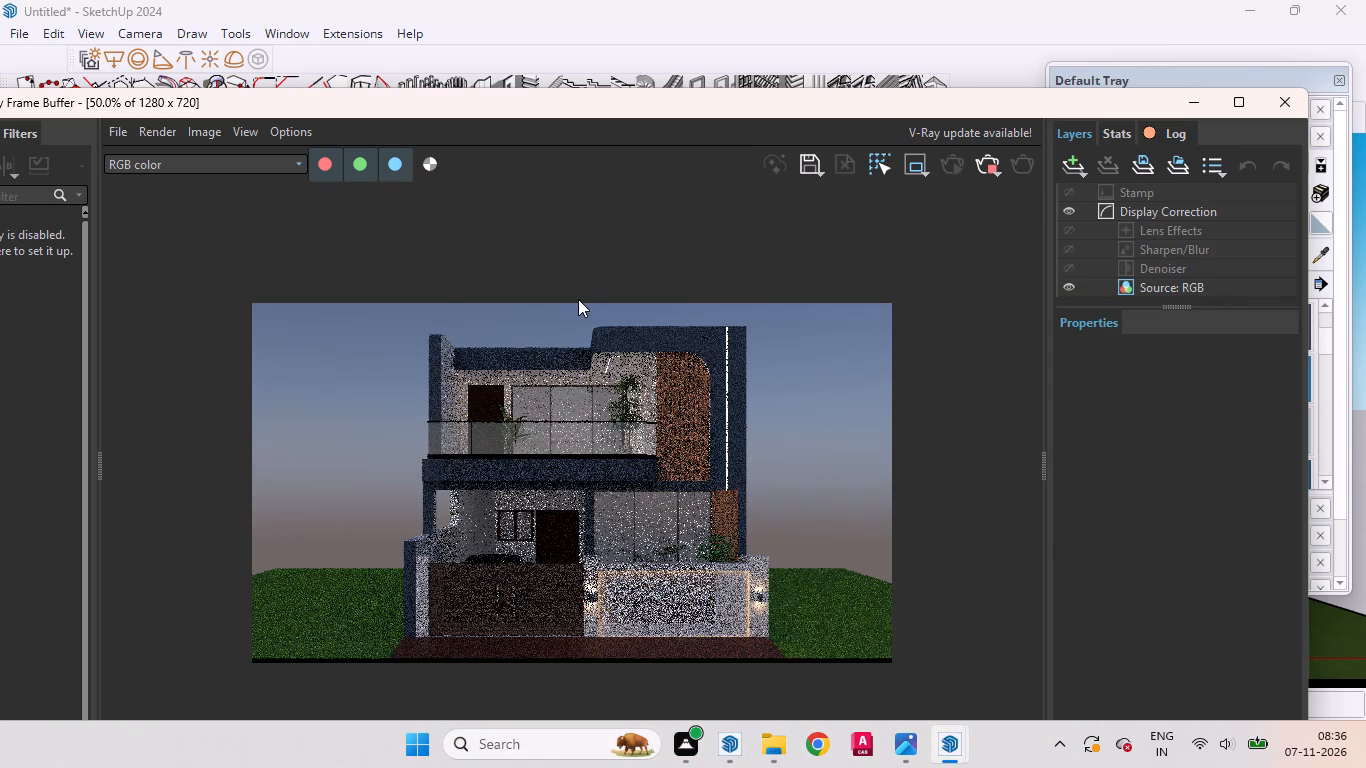
pyautogui.scroll(1, 576, 306)
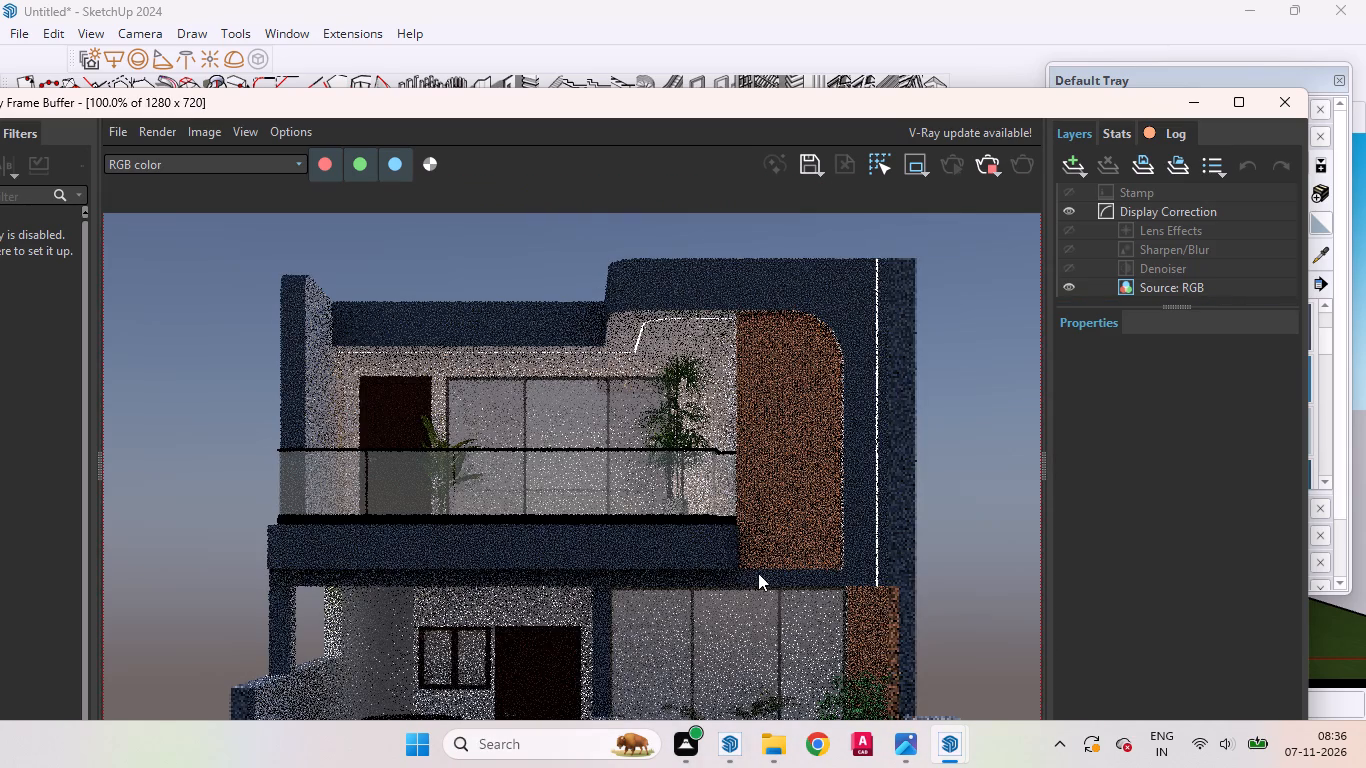
pyautogui.scroll(-1, 580, 540)
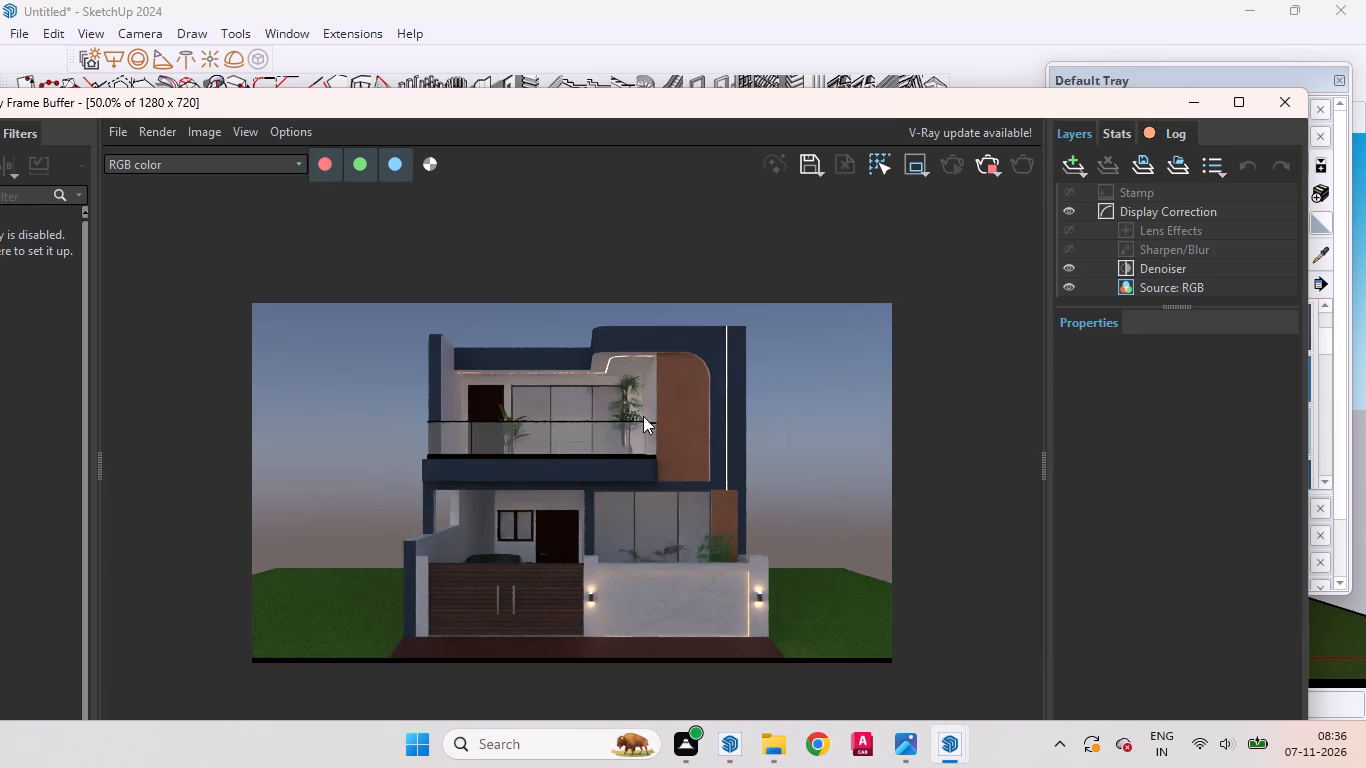
pyautogui.scroll(1, 565, 467)
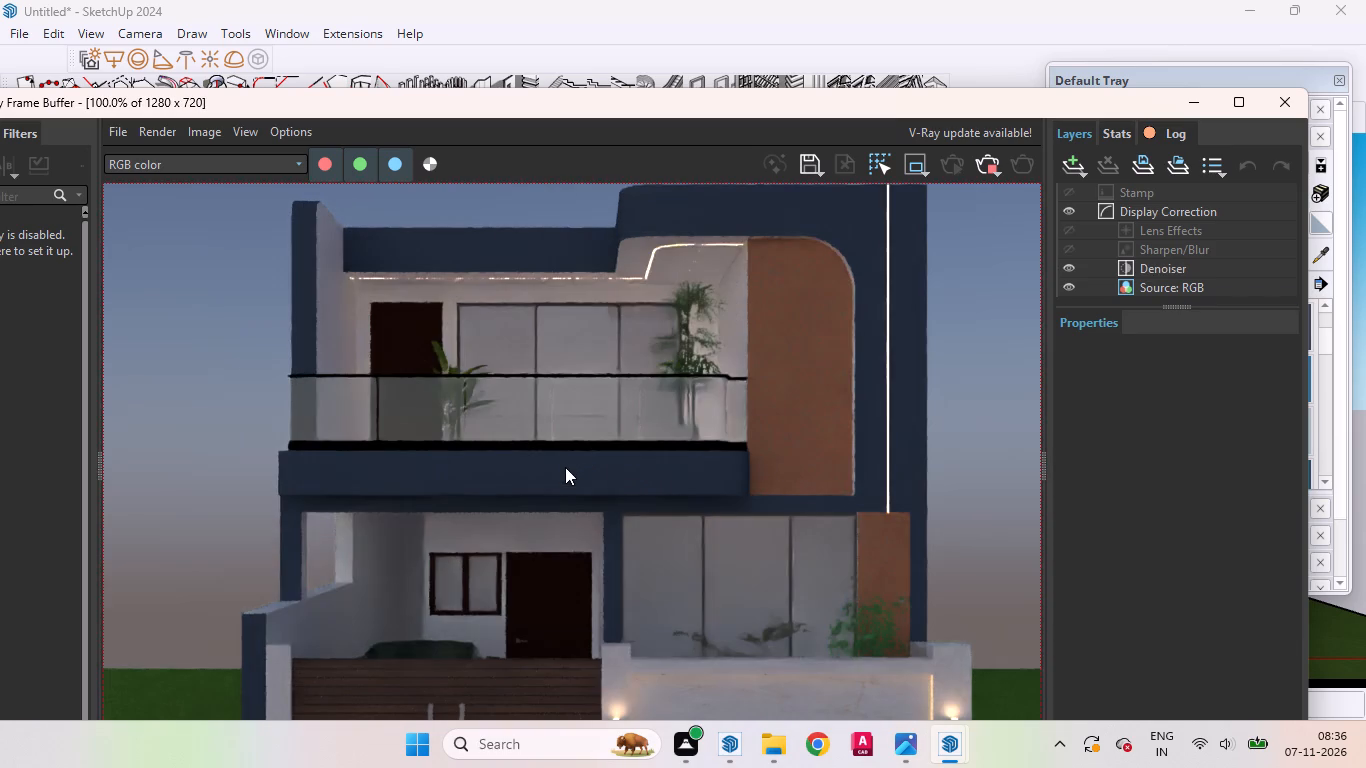
pyautogui.scroll(-1, 567, 473)
pyautogui.scroll(1, 650, 341)
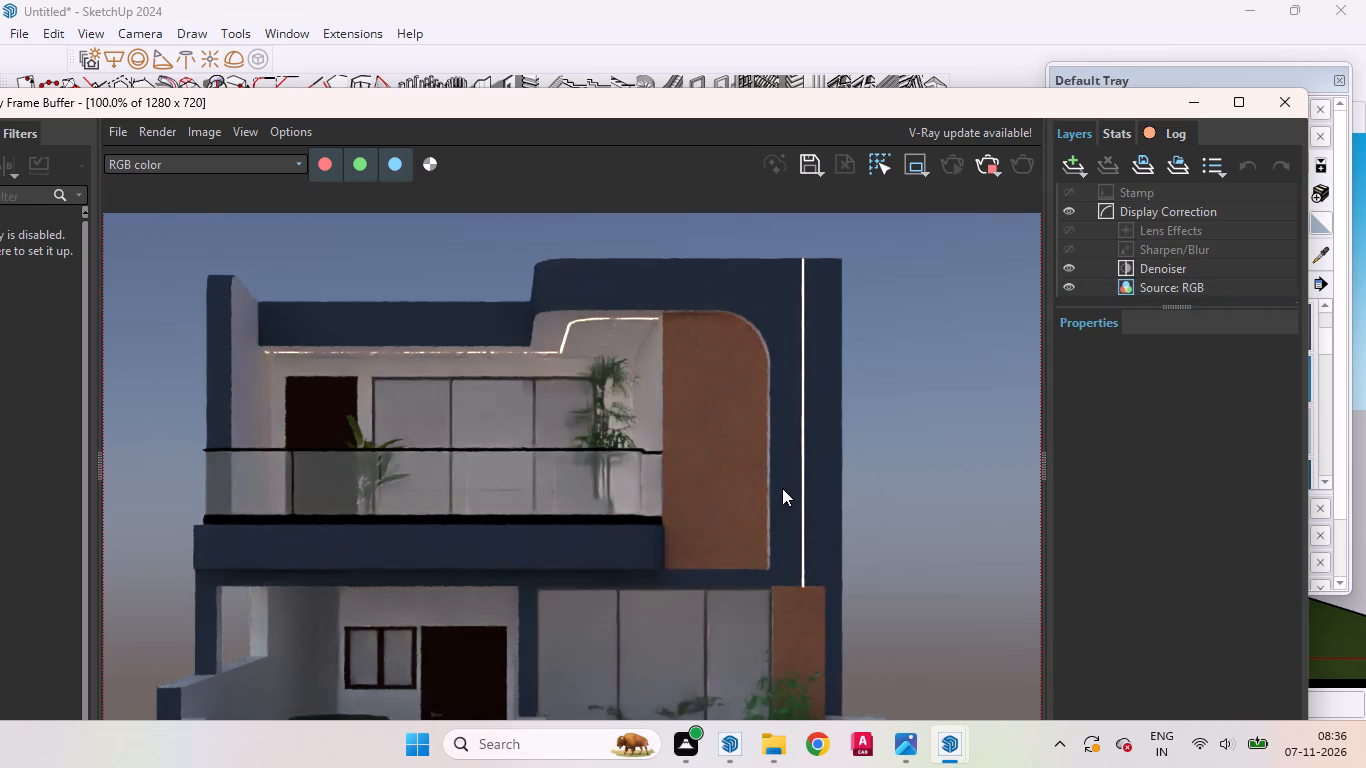
pyautogui.scroll(-1, 788, 488)
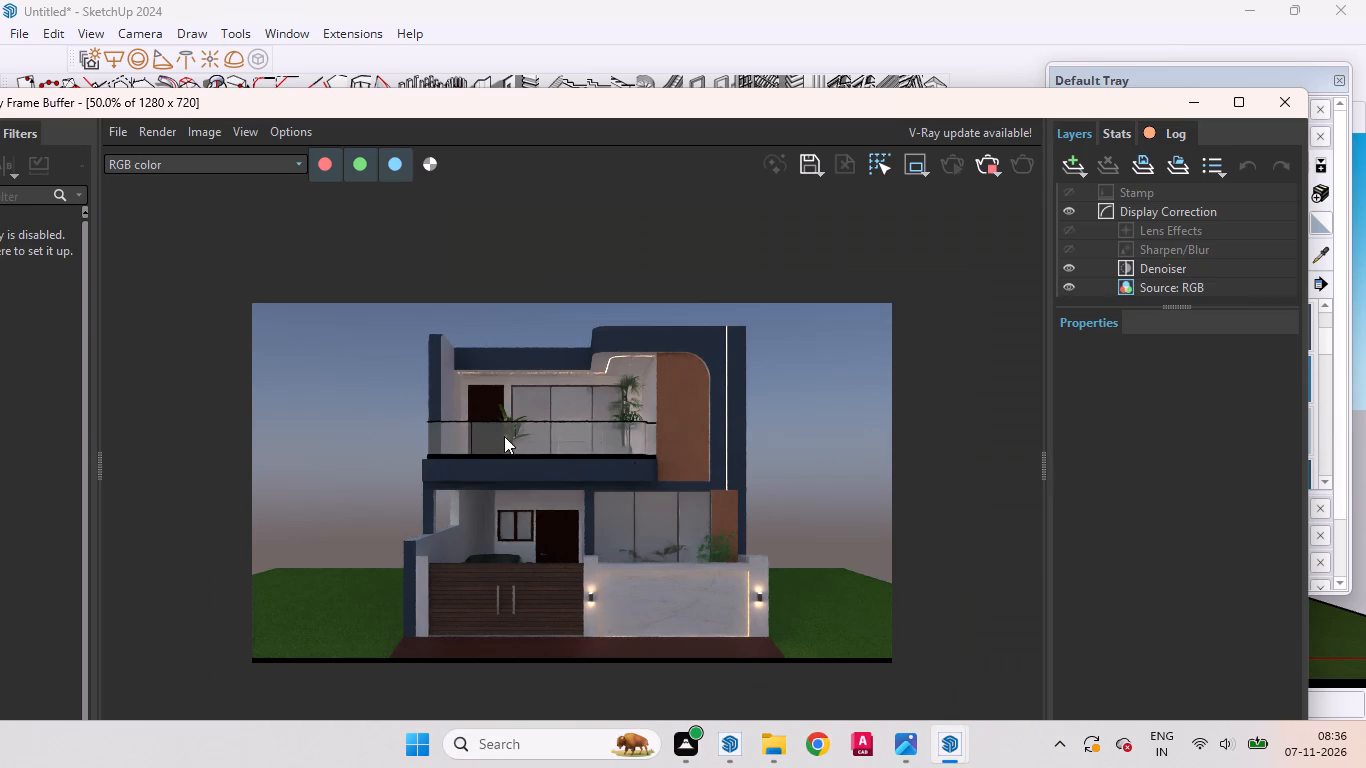
pyautogui.scroll(1, 491, 419)
pyautogui.scroll(-1, 491, 419)
pyautogui.scroll(1, 491, 419)
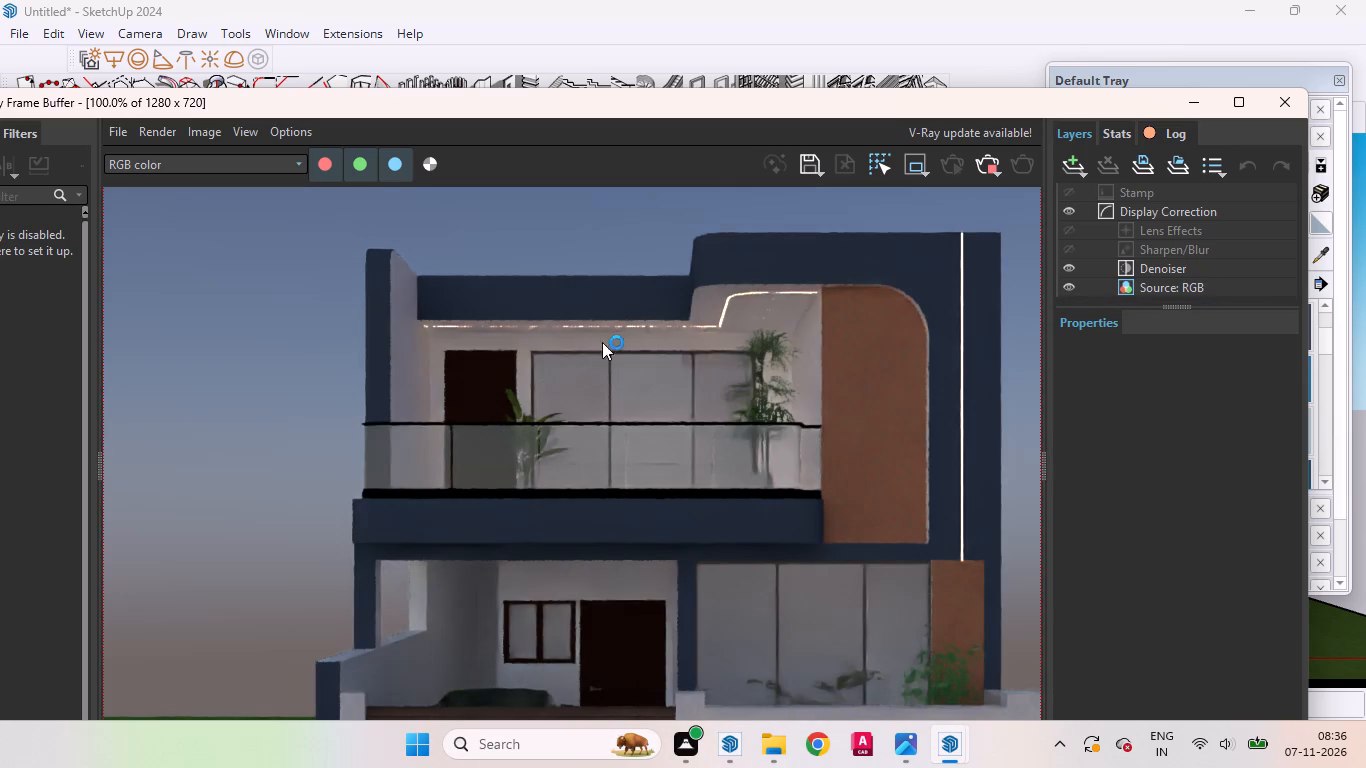
pyautogui.scroll(-1, 646, 340)
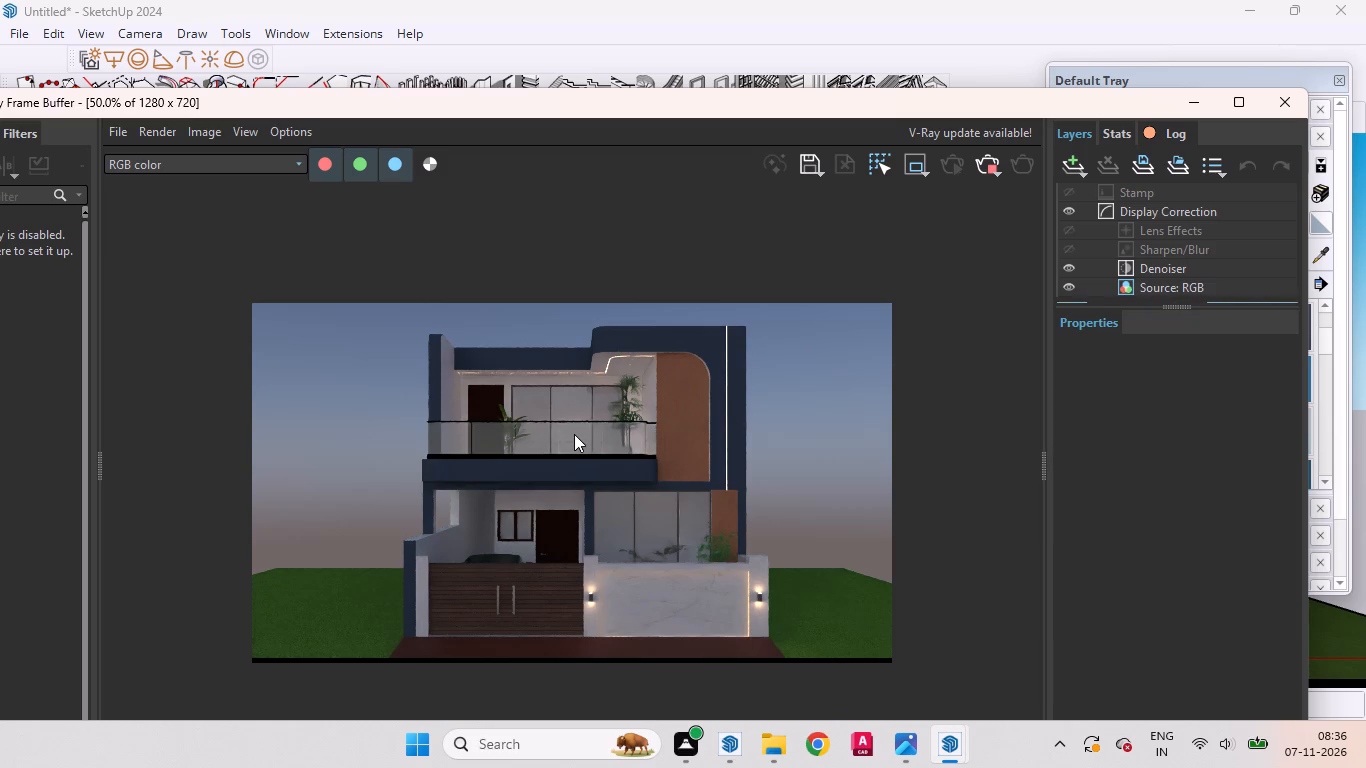
pyautogui.scroll(1, 574, 434)
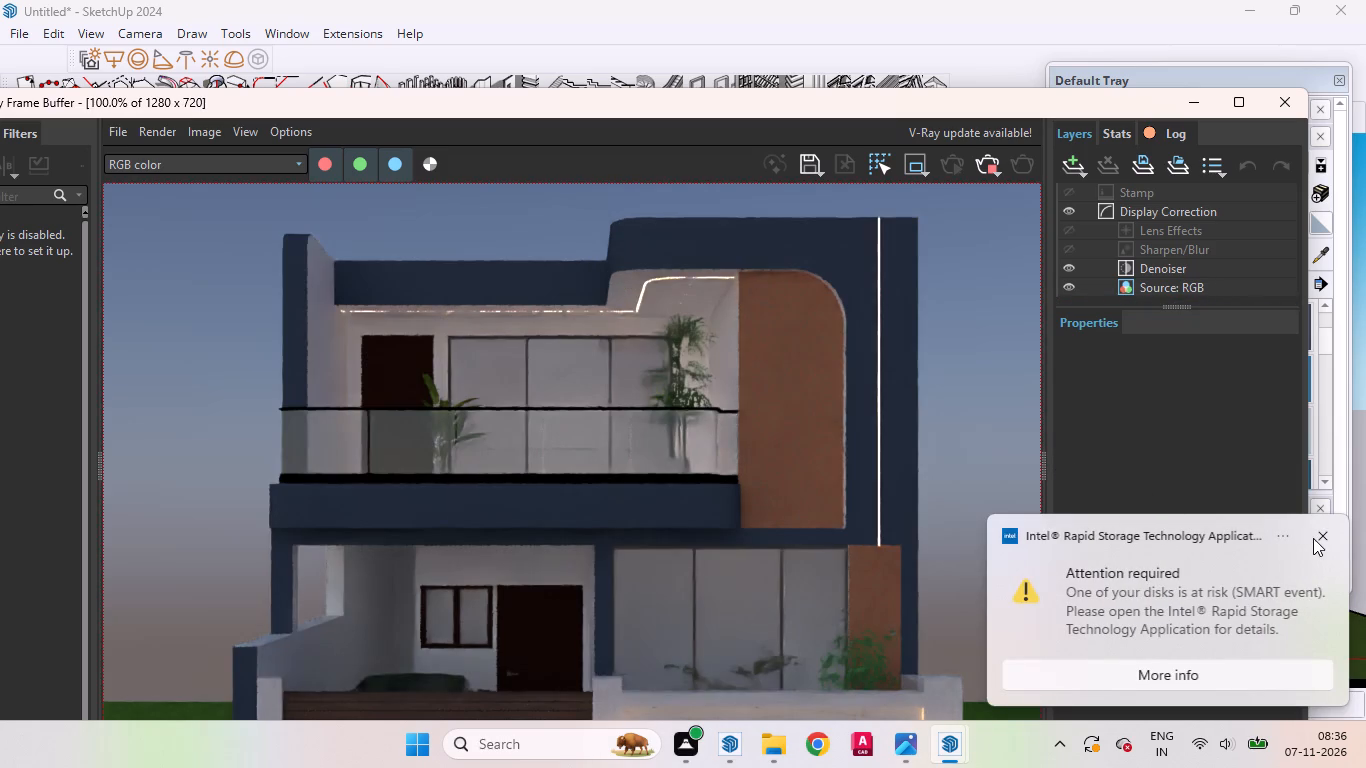
pyautogui.click(1318, 536)
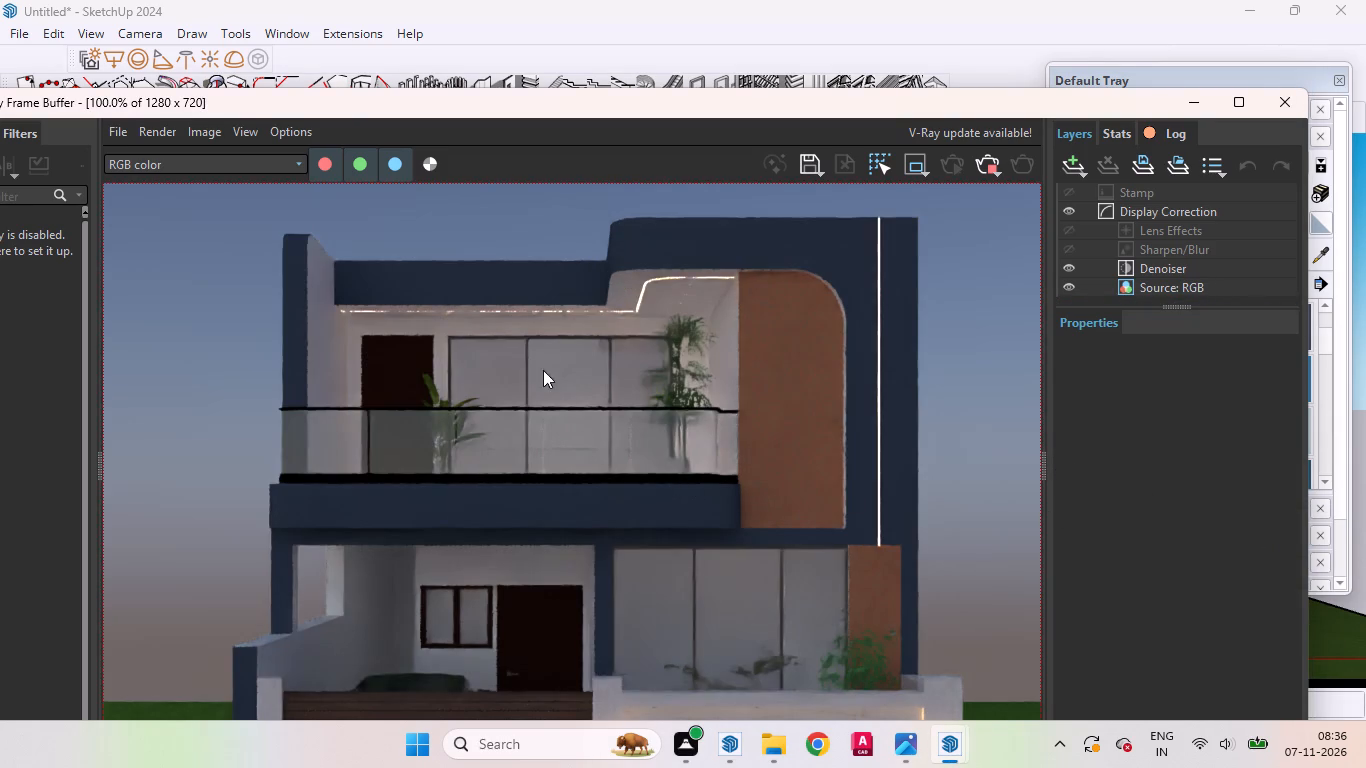
pyautogui.scroll(-1, 677, 367)
pyautogui.scroll(1, 652, 353)
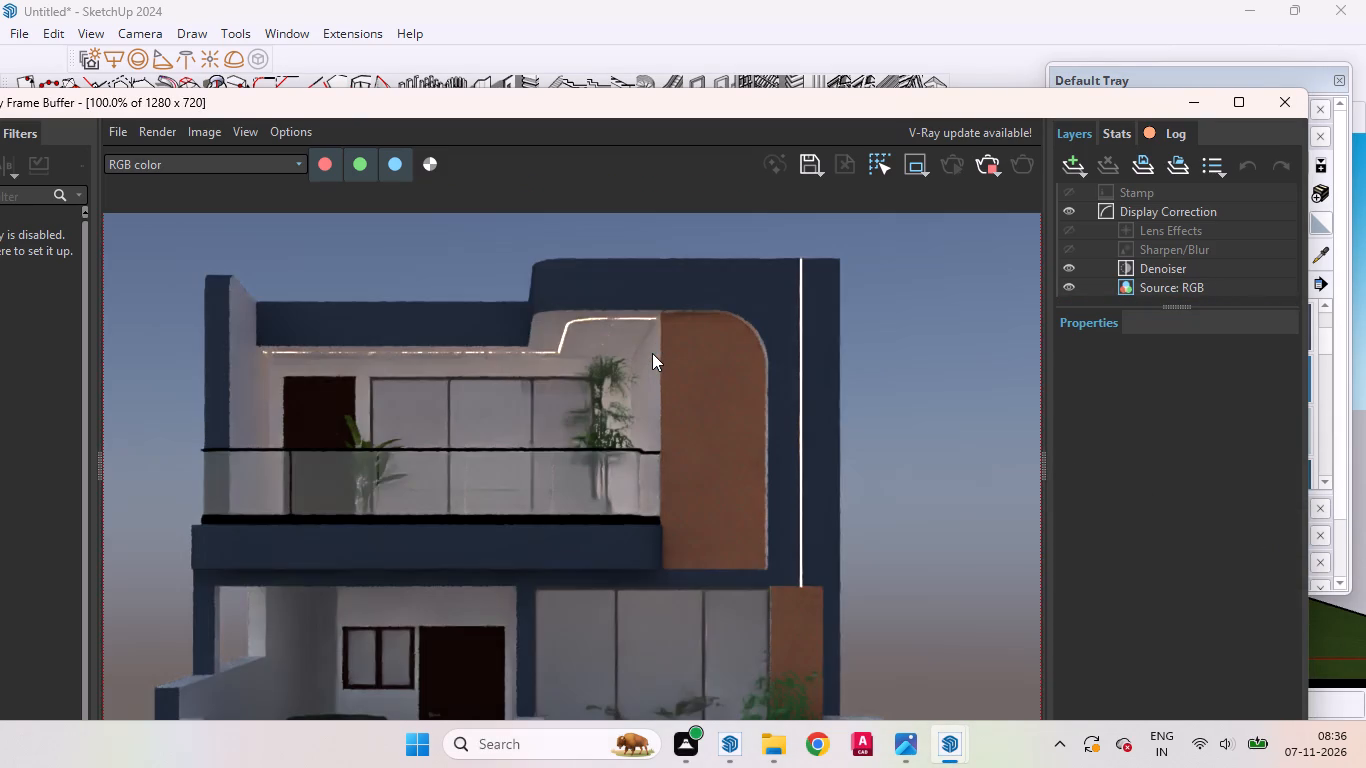
pyautogui.scroll(-1, 652, 353)
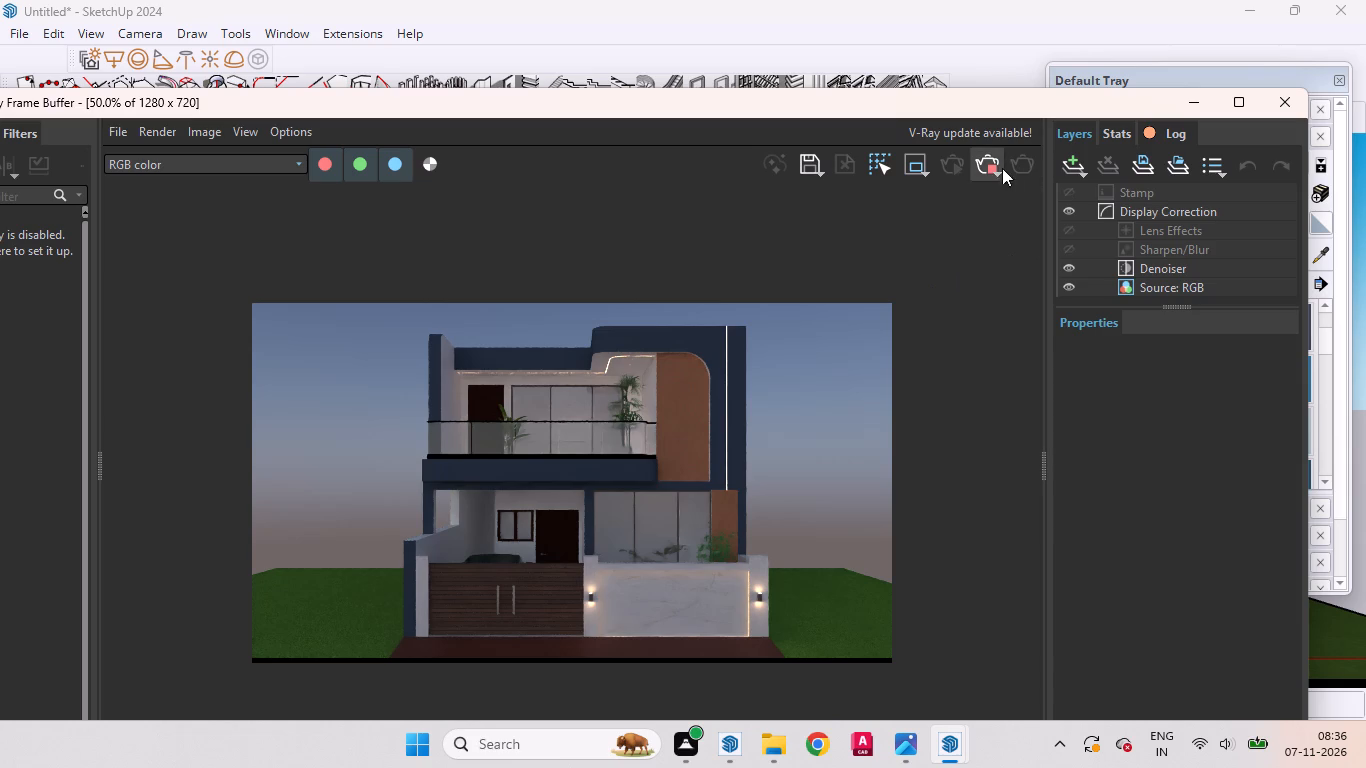
# Stop the render and clear the frame buffer and V-Ray Asset Editor away from the model's upper balcony.
pyautogui.click(982, 163)
pyautogui.click(1188, 94)
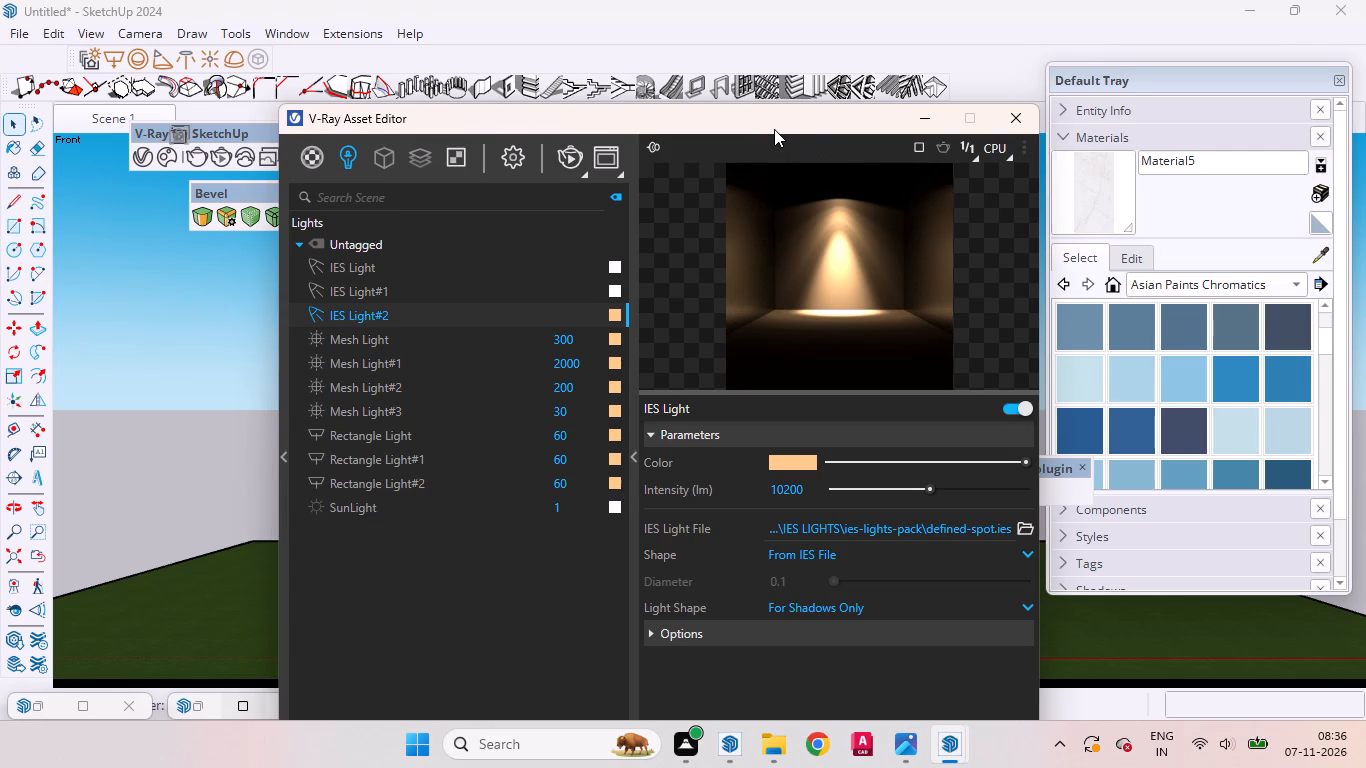
pyautogui.moveTo(774, 129); pyautogui.dragTo(737, 206)
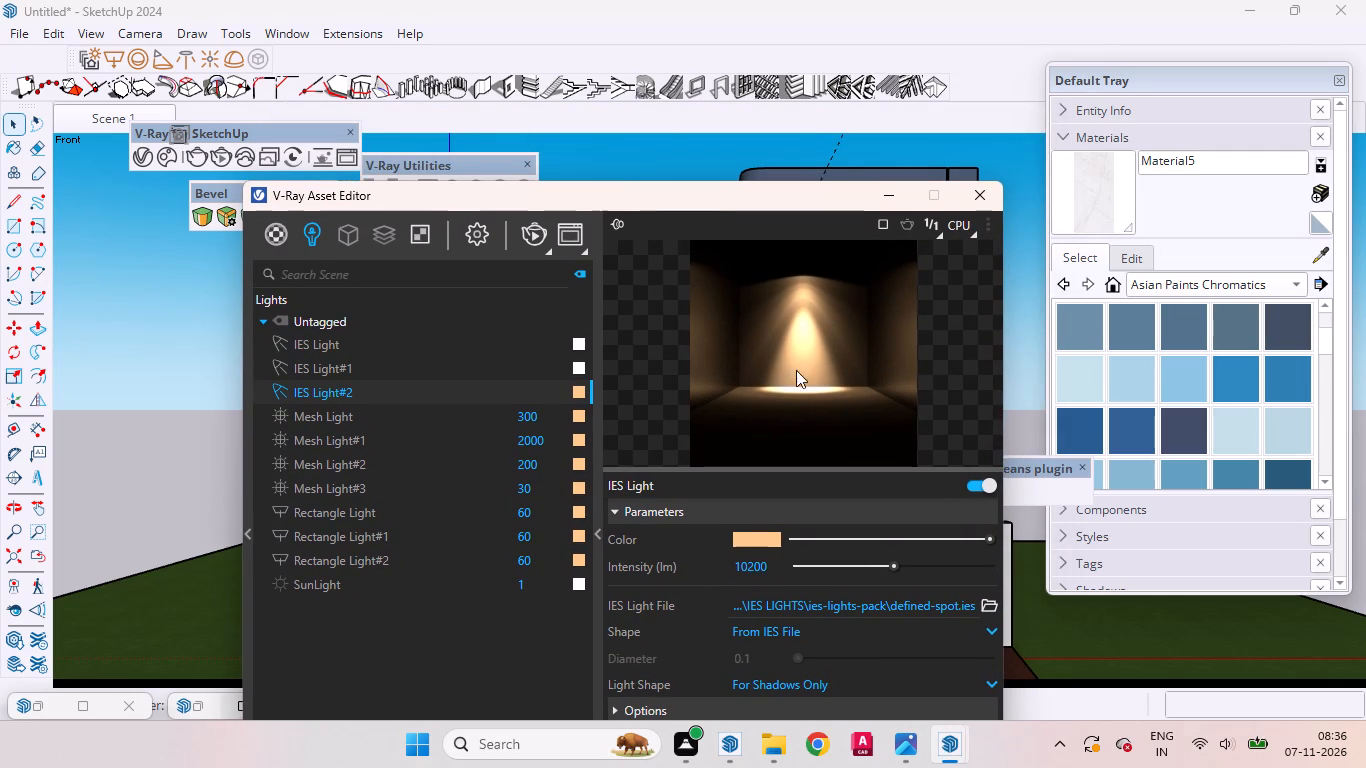
pyautogui.moveTo(730, 198); pyautogui.dragTo(1157, 435)
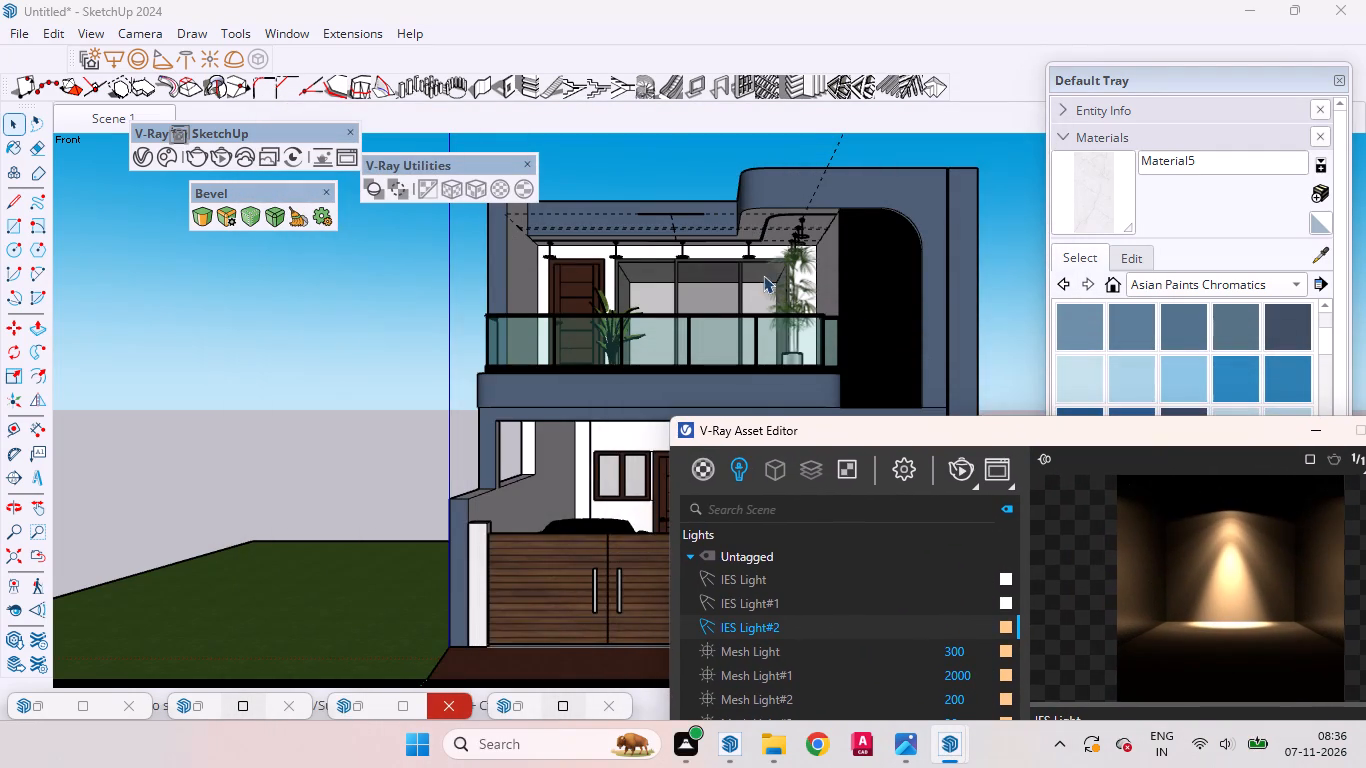
# Erase the IES light under the frontmost ceiling downlight in the row along the balcony's side wall, keeping its fixture.
pyautogui.scroll(16, 763, 275)
pyautogui.scroll(-4, 642, 365)
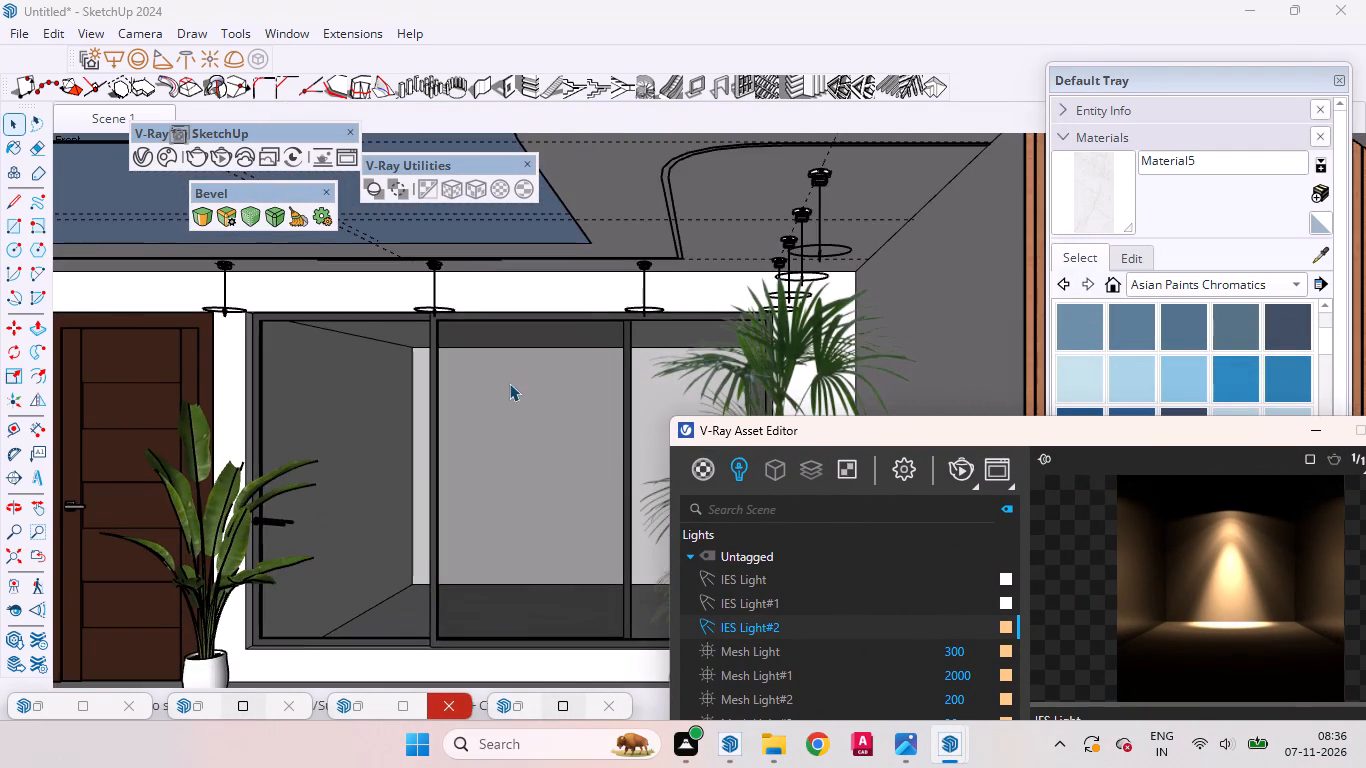
pyautogui.moveTo(510, 383); pyautogui.dragTo(674, 336, button='middle')
pyautogui.scroll(-3, 506, 351)
pyautogui.scroll(1, 495, 351)
pyautogui.scroll(-6, 491, 351)
pyautogui.scroll(7, 673, 295)
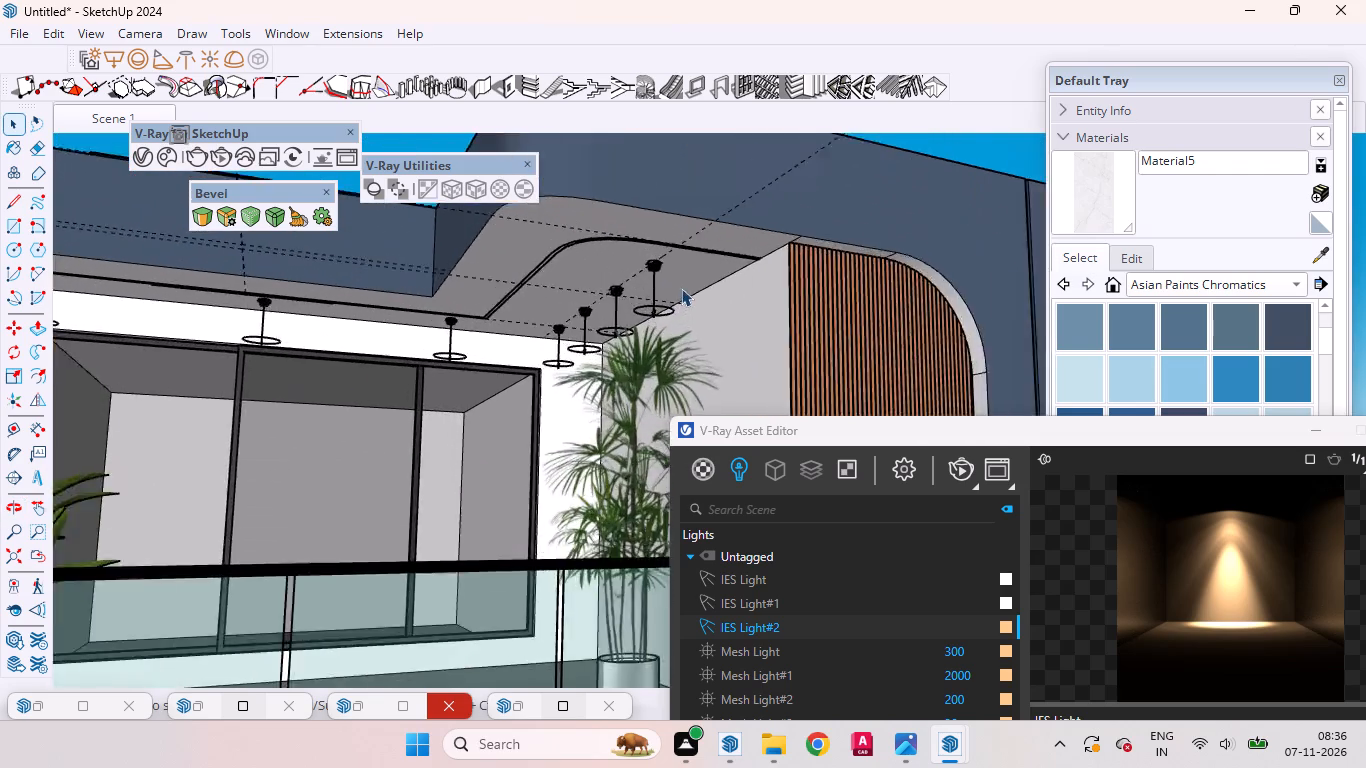
pyautogui.scroll(8, 681, 288)
pyautogui.click(619, 246)
pyautogui.rightClick(619, 246)
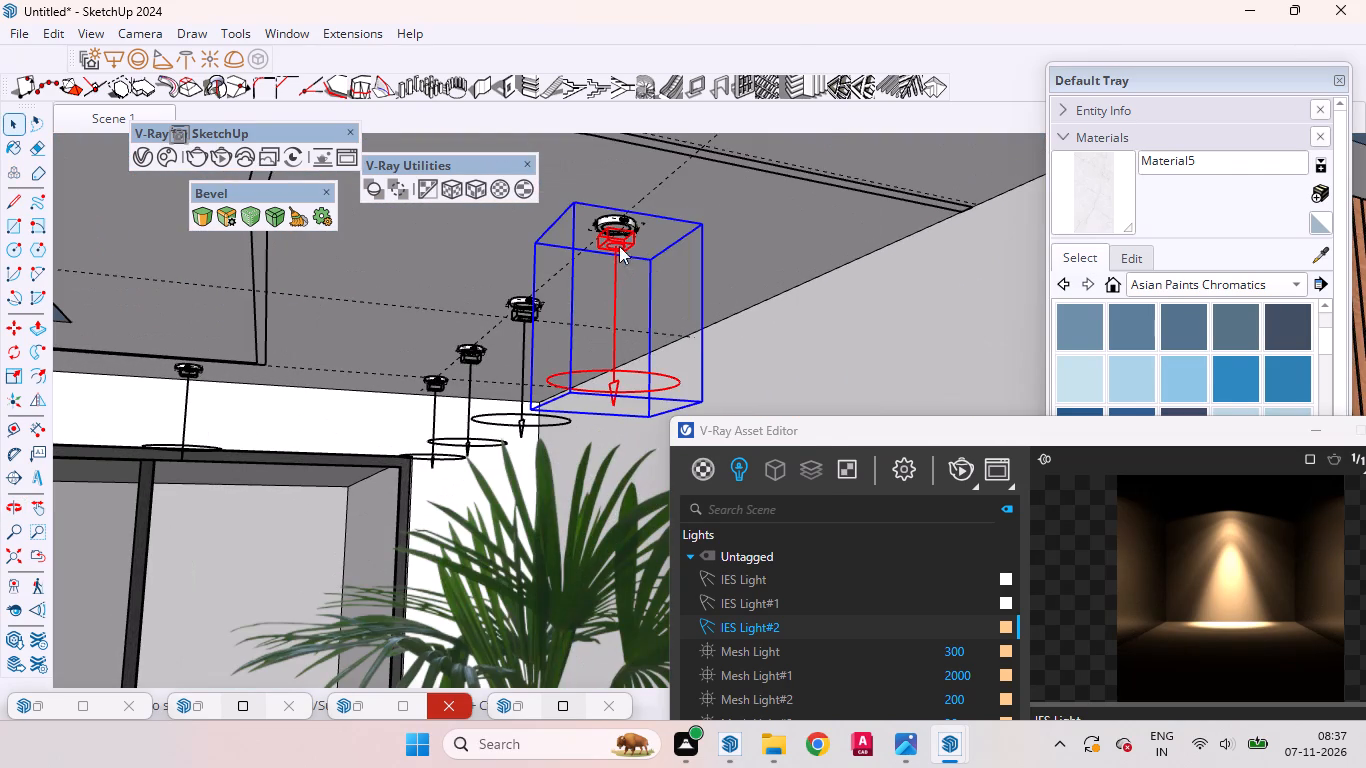
pyautogui.click(666, 39)
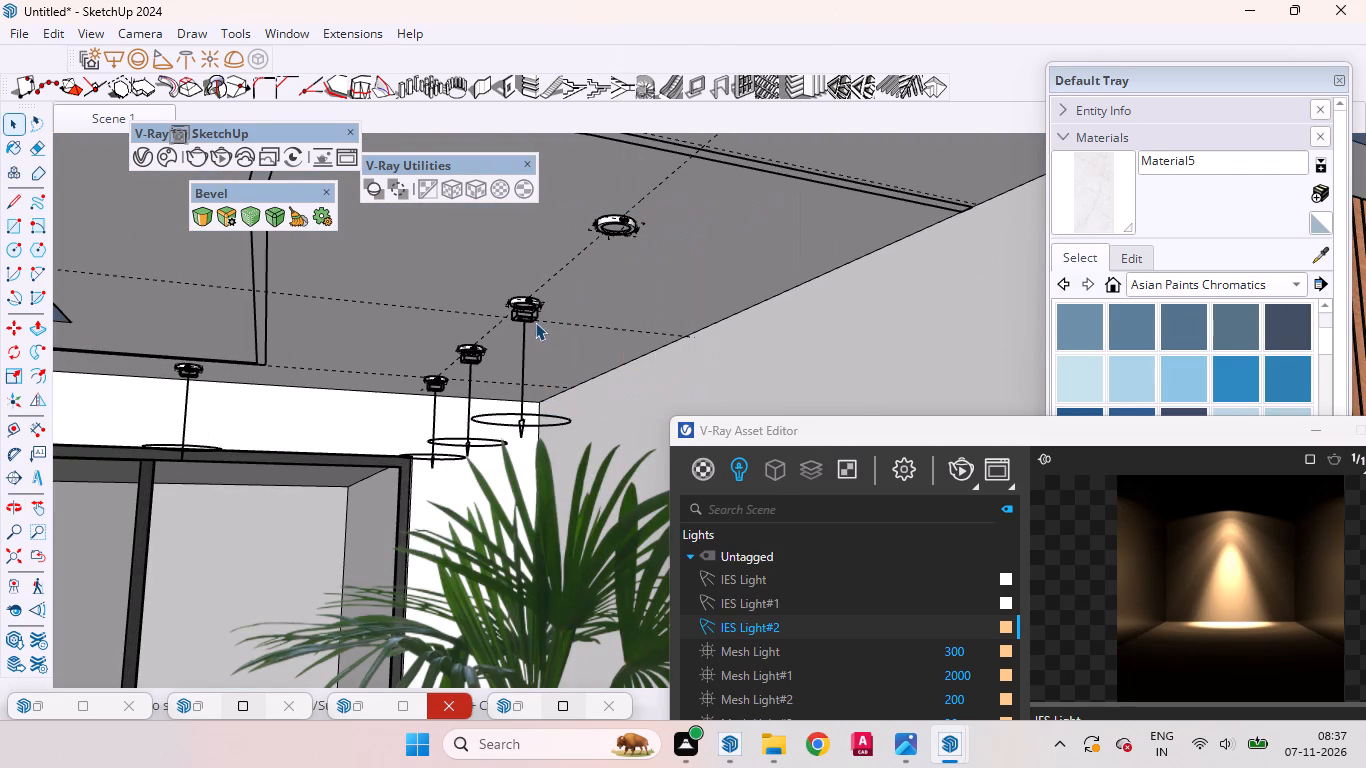
# Erase the other three IES lights in the ceiling row along the balcony's side wall, keeping their downlight fixtures.
pyautogui.click(530, 320)
pyautogui.rightClick(529, 320)
pyautogui.click(578, 37)
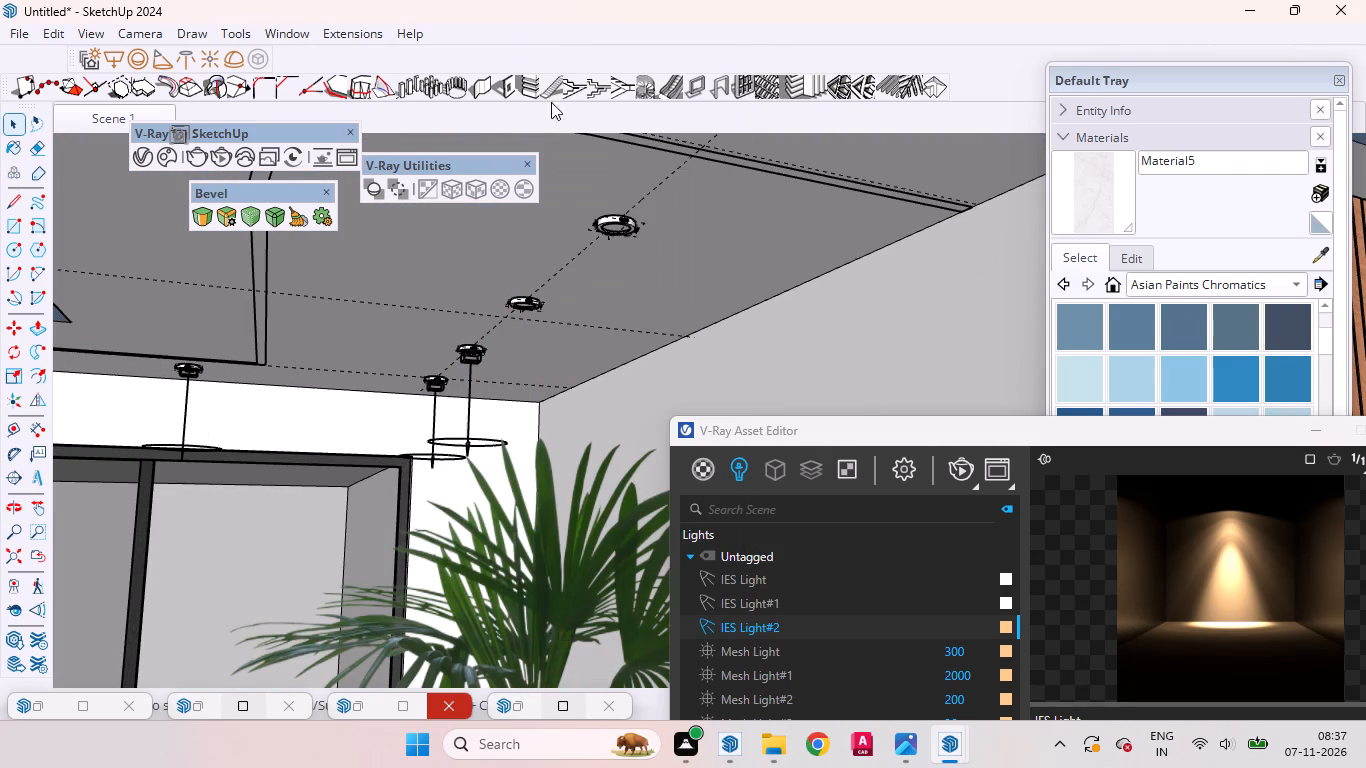
pyautogui.click(467, 356)
pyautogui.rightClick(469, 361)
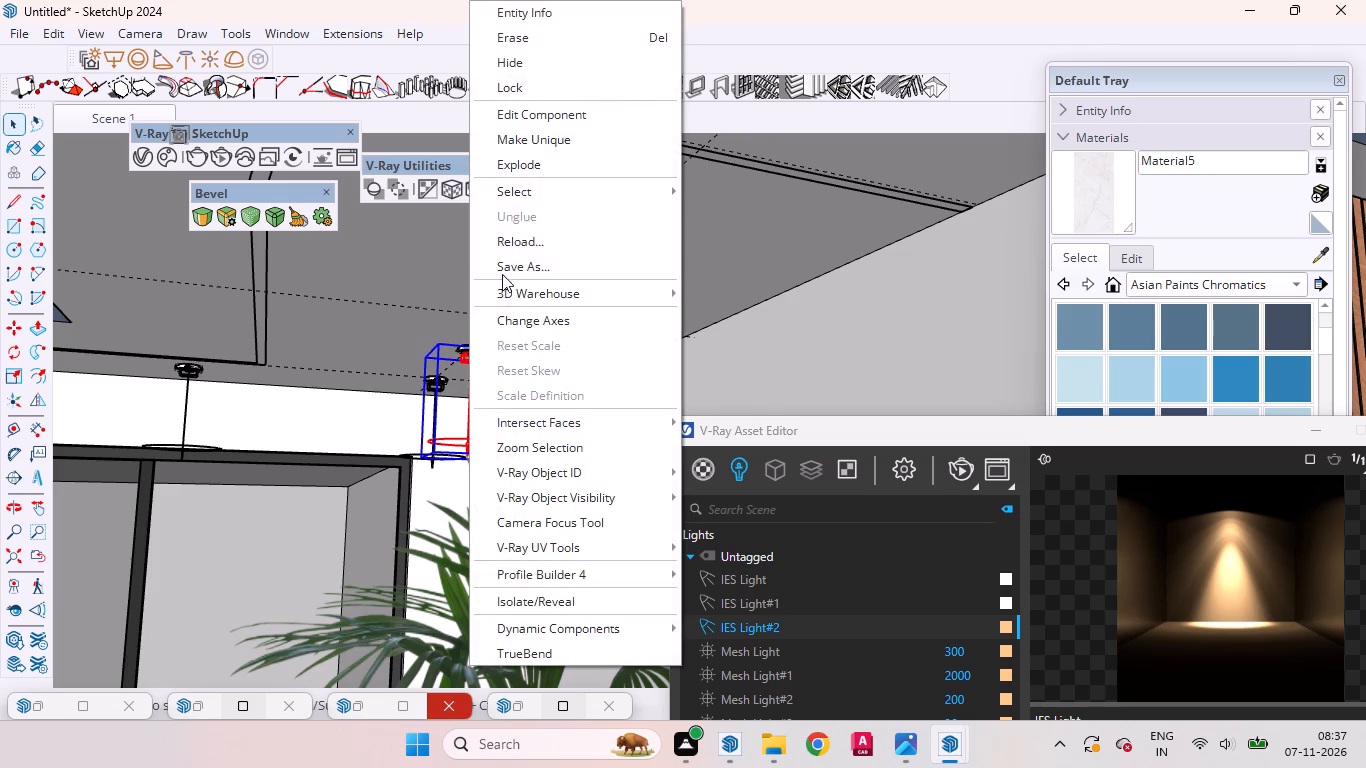
pyautogui.click(524, 33)
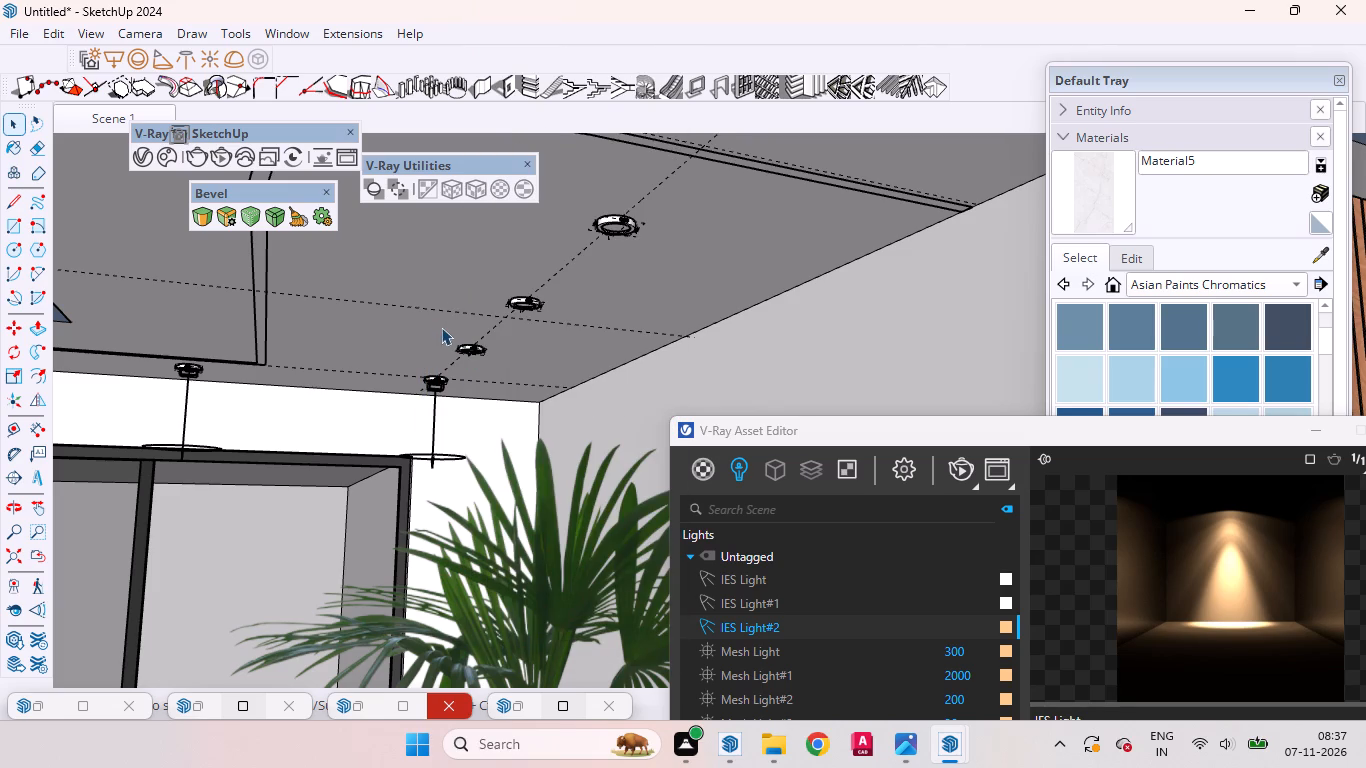
pyautogui.click(432, 389)
pyautogui.rightClick(433, 391)
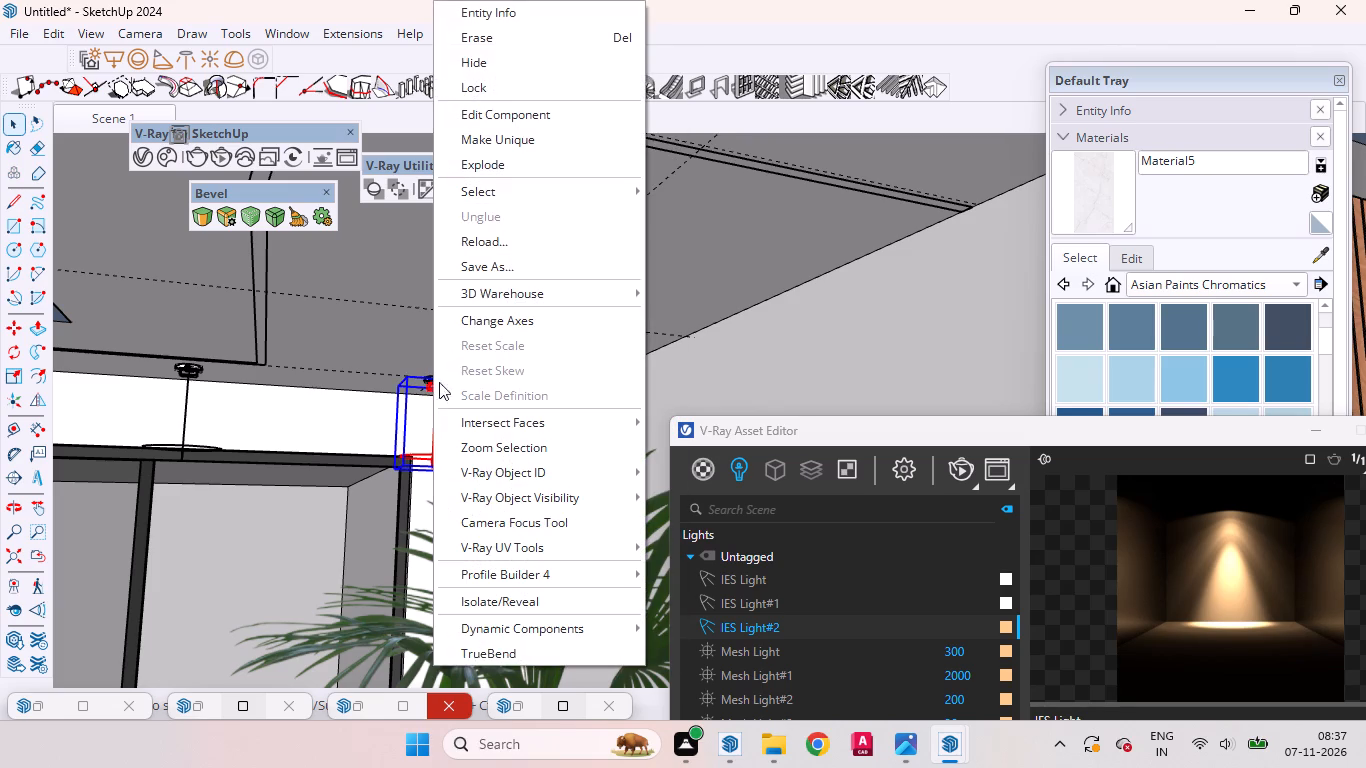
pyautogui.click(484, 43)
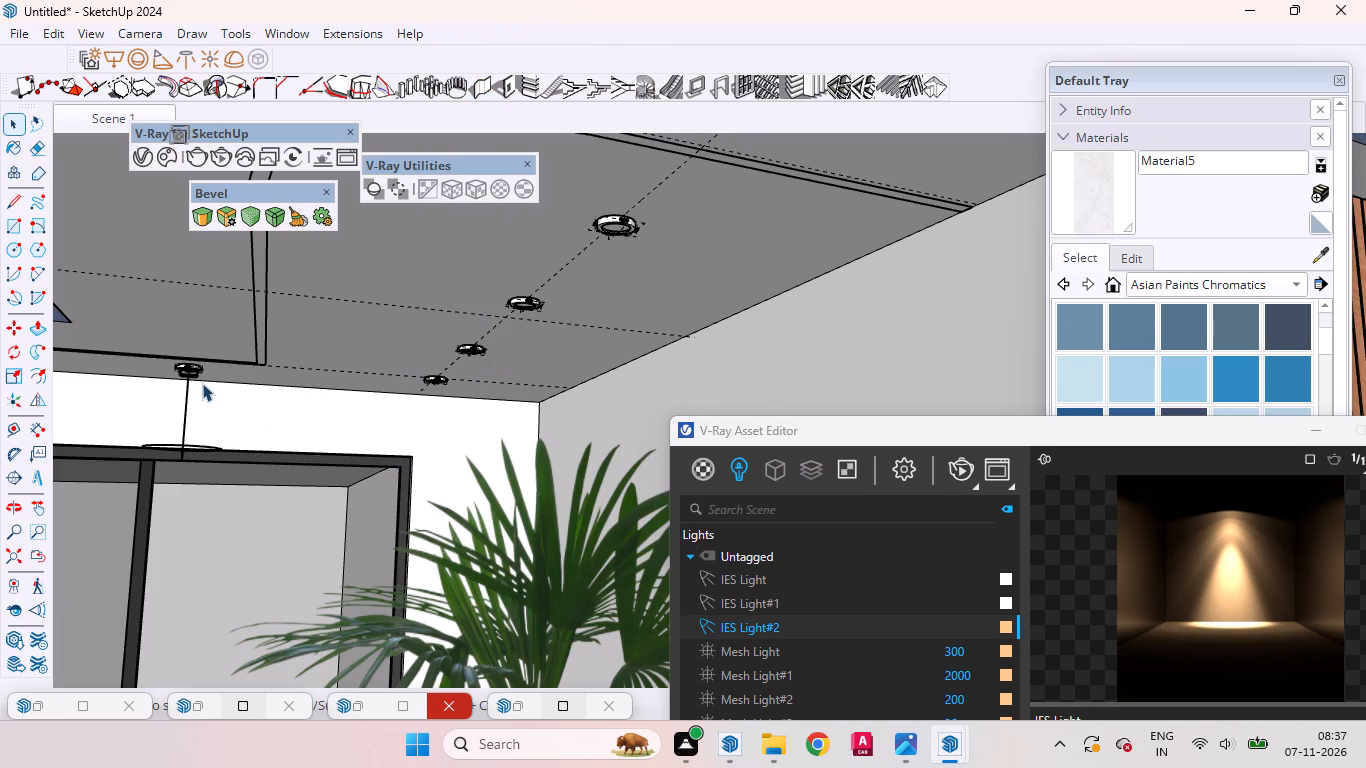
# Erase the IES lights from the two ceiling downlights above the balcony window nearest the side wall, keeping their fixtures.
pyautogui.click(191, 375)
pyautogui.rightClick(191, 375)
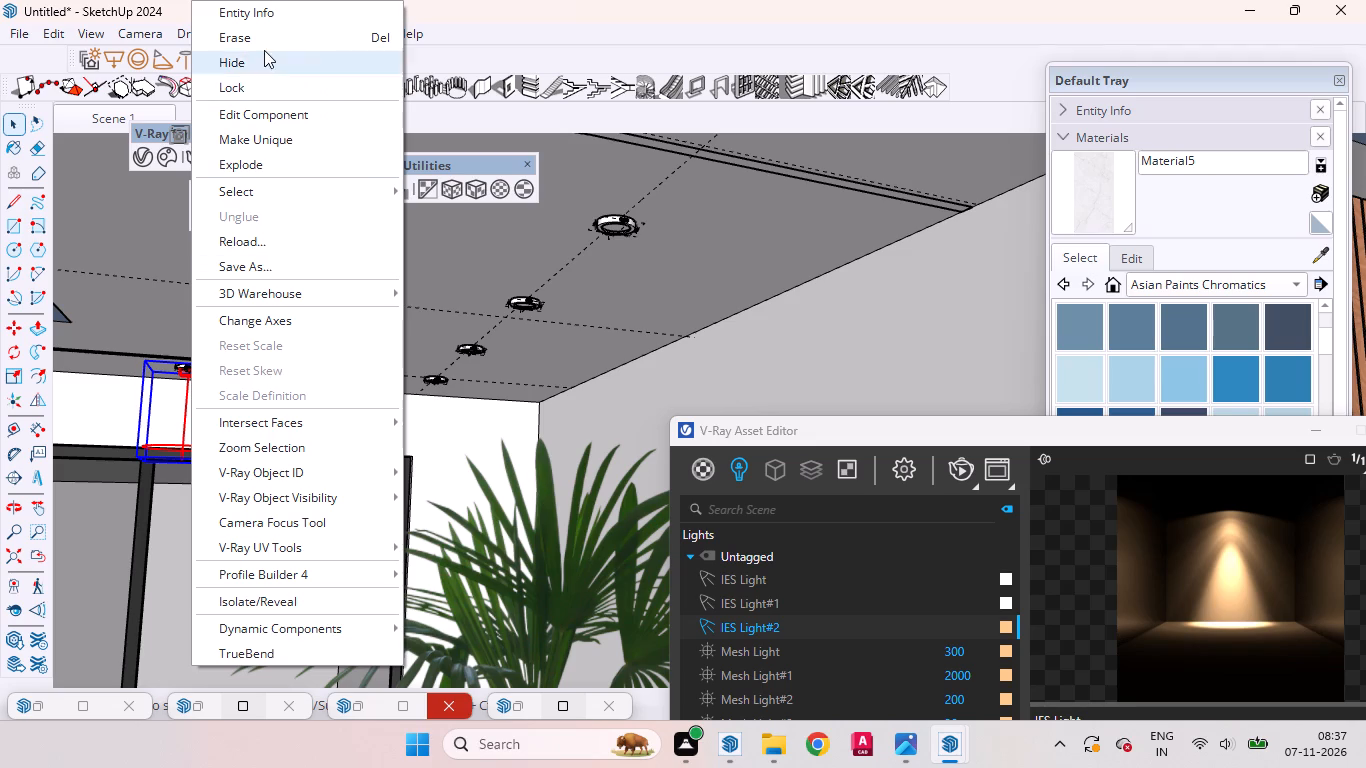
pyautogui.click(257, 45)
pyautogui.scroll(-4, 631, 407)
pyautogui.scroll(-10, 703, 352)
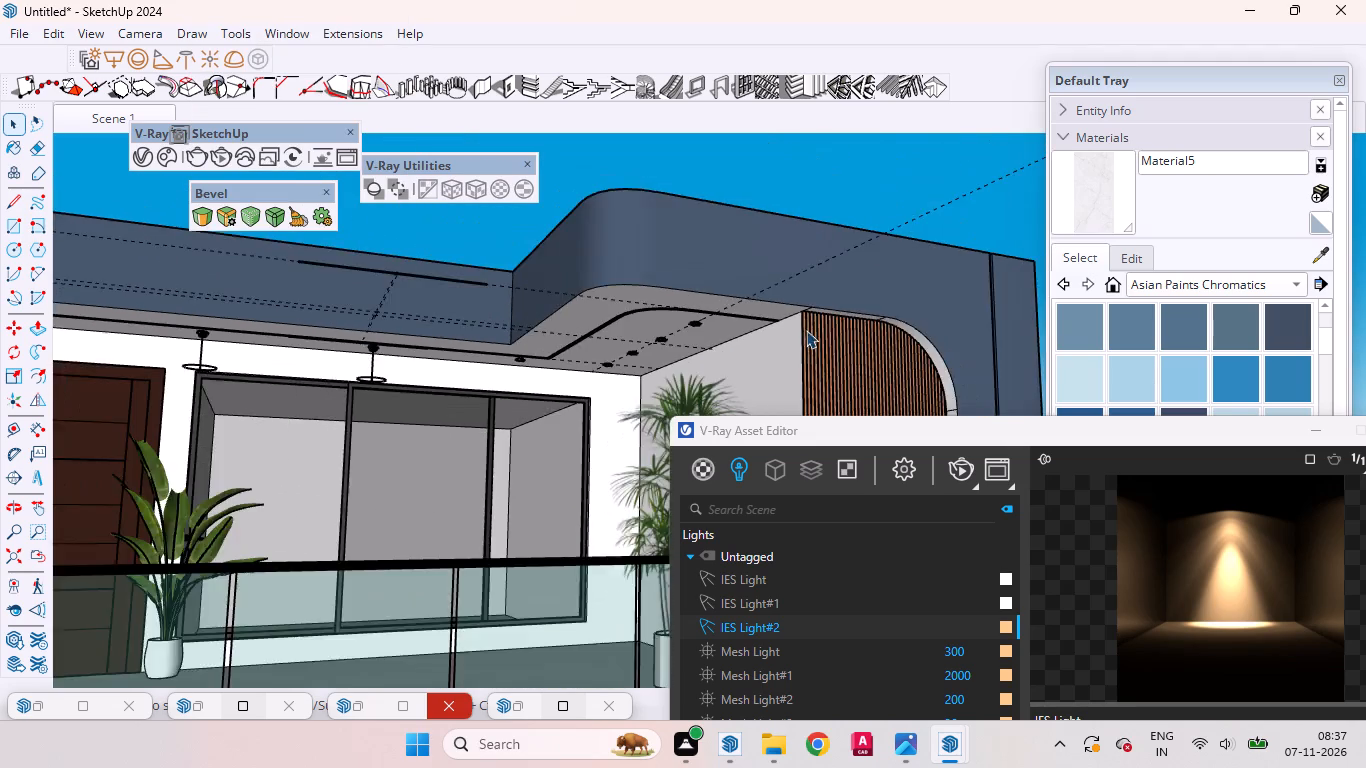
pyautogui.scroll(-3, 806, 330)
pyautogui.scroll(20, 423, 333)
pyautogui.scroll(3, 423, 333)
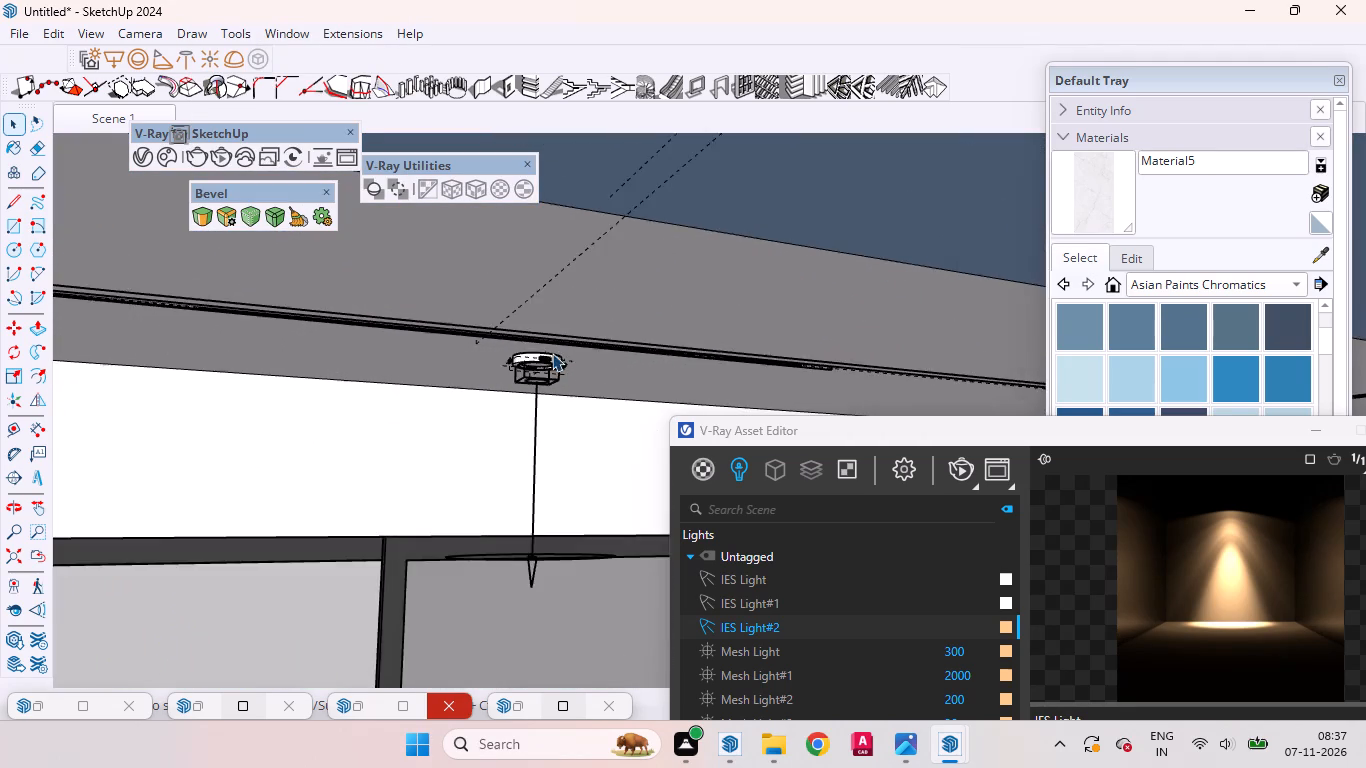
pyautogui.scroll(7, 552, 353)
pyautogui.click(522, 400)
pyautogui.rightClick(522, 400)
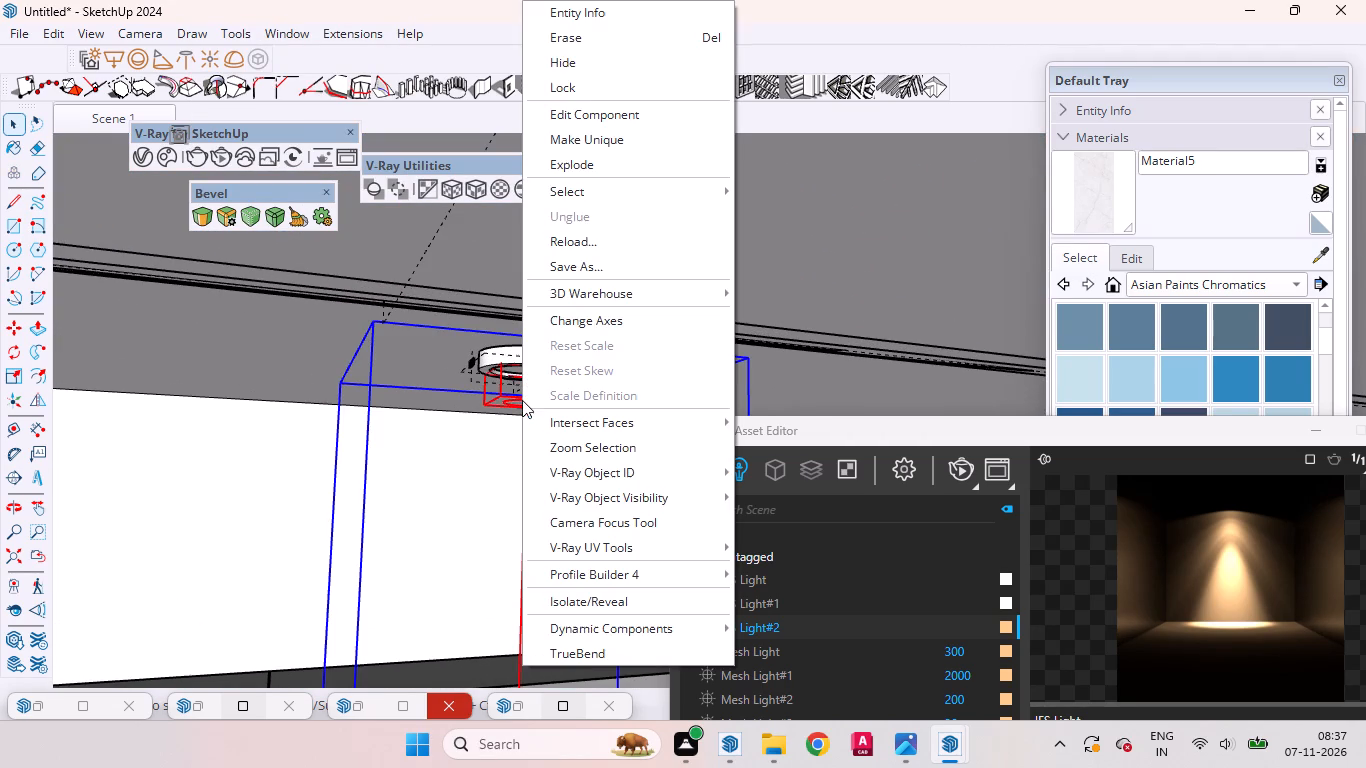
pyautogui.click(562, 33)
# Erase the IES light from the ceiling downlight above the window's edge closest to the wooden door, keeping its fixture.
pyautogui.scroll(-8, 560, 363)
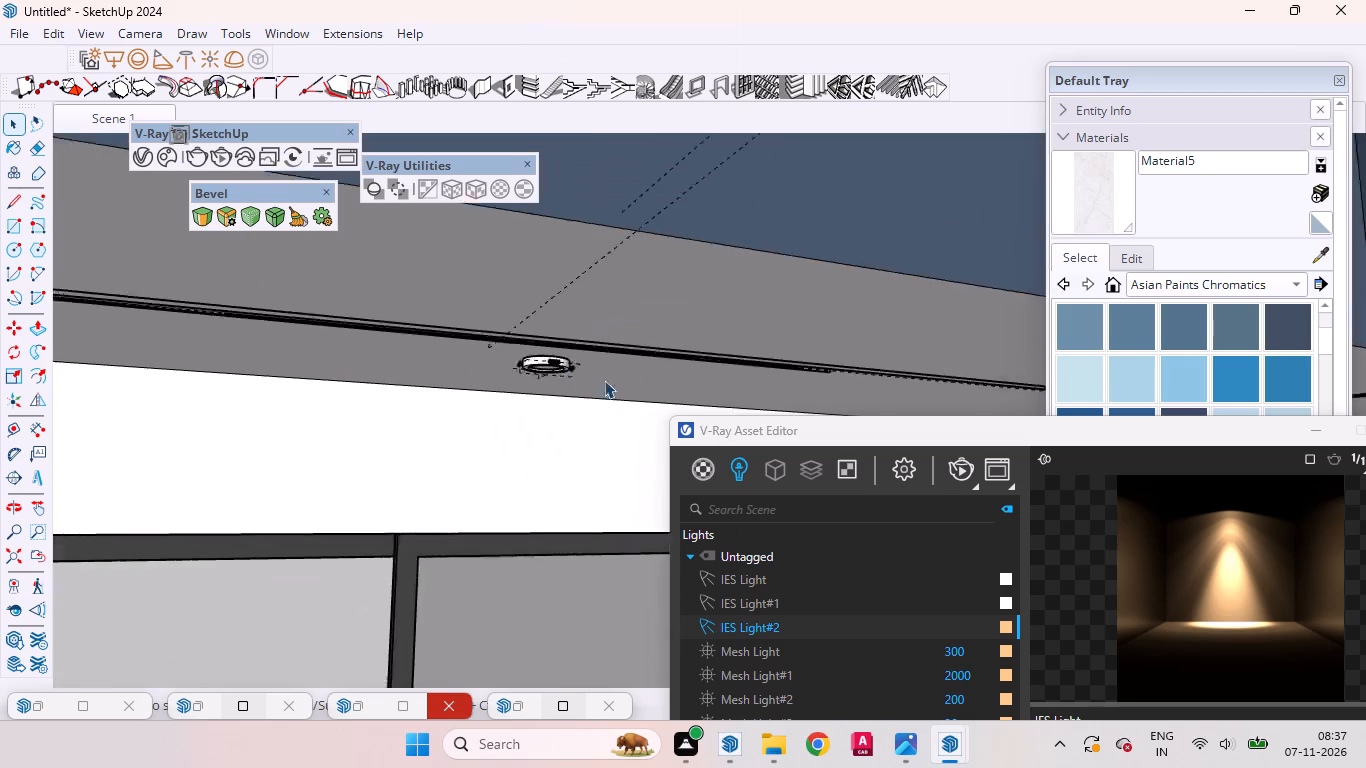
pyautogui.scroll(-12, 604, 380)
pyautogui.scroll(1, 664, 383)
pyautogui.scroll(-4, 664, 383)
pyautogui.scroll(5, 336, 356)
pyautogui.scroll(-1, 339, 349)
pyautogui.scroll(13, 386, 341)
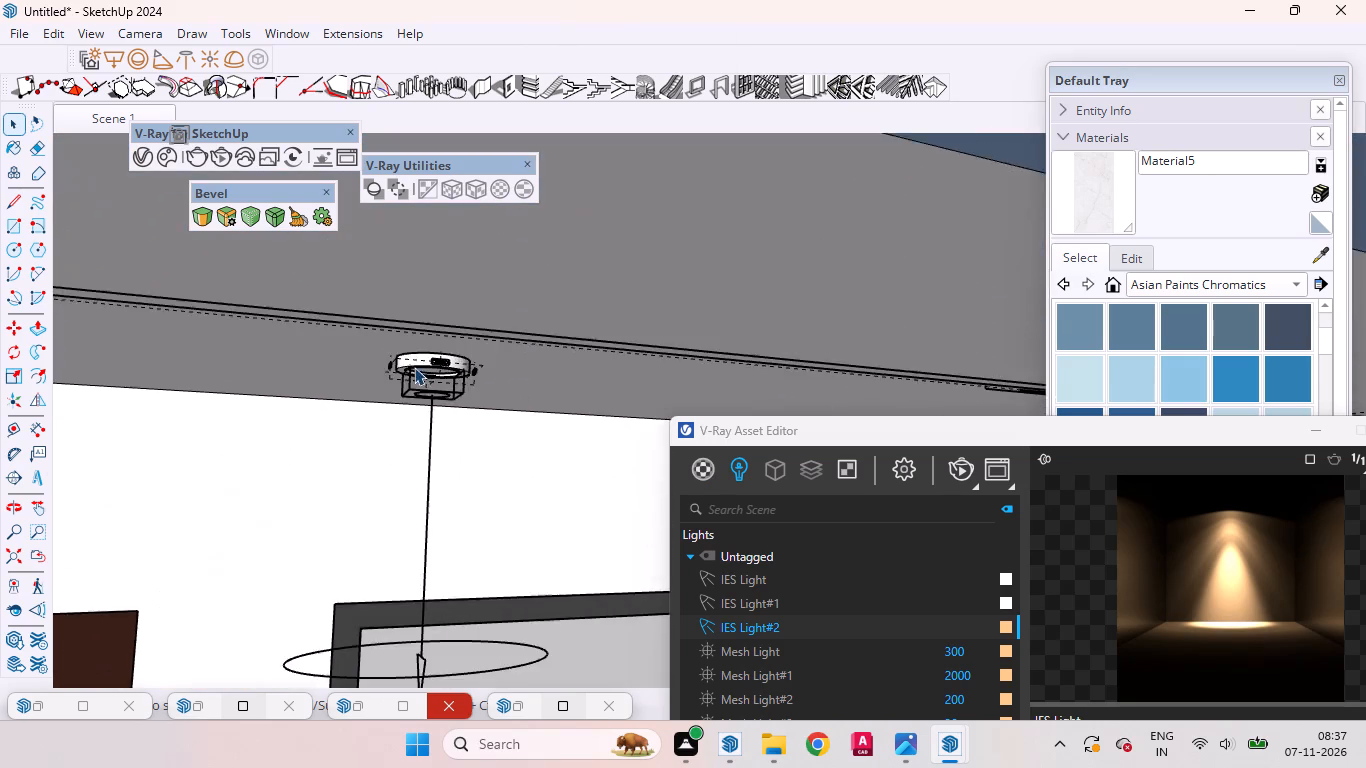
pyautogui.scroll(5, 414, 367)
pyautogui.click(431, 400)
pyautogui.rightClick(431, 400)
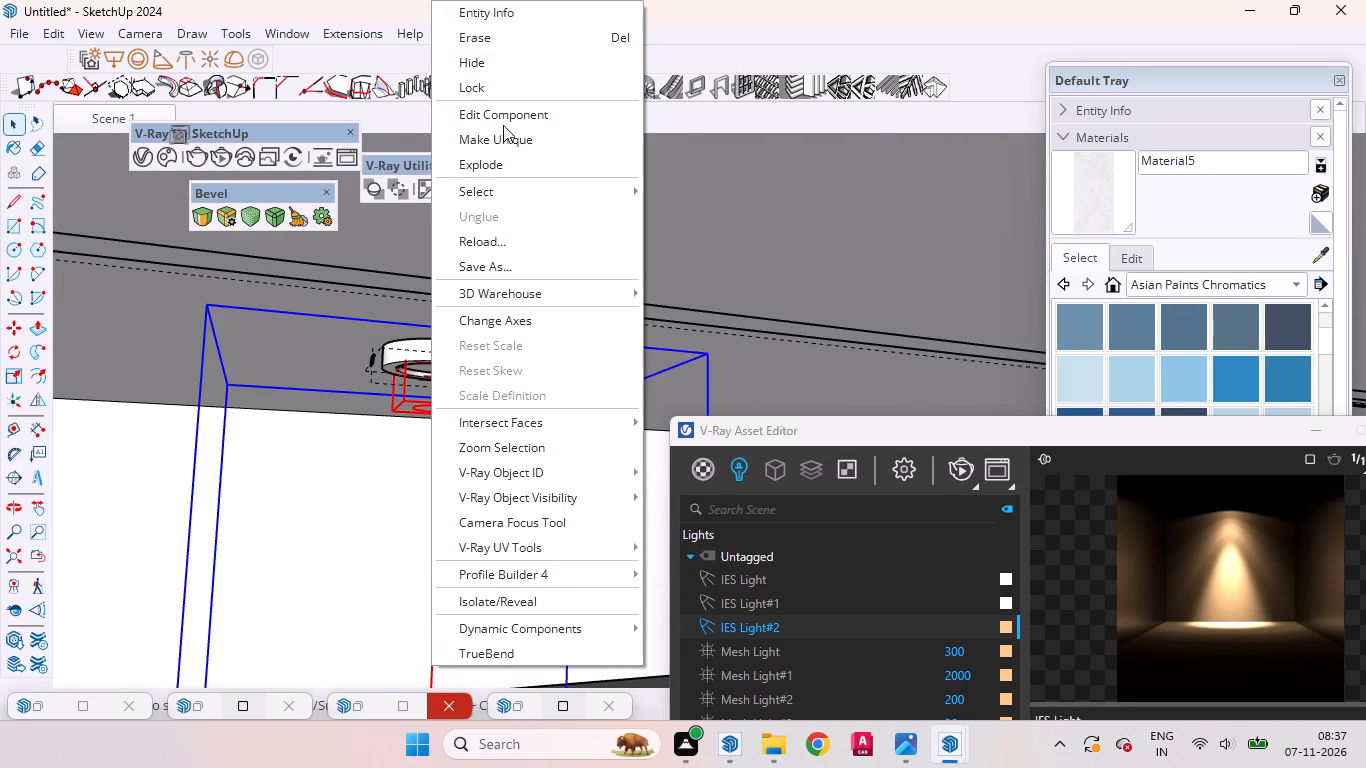
pyautogui.click(497, 34)
# Erase the IES light from the last ceiling downlight in the row, above the wooden door, keeping its fixture.
pyautogui.scroll(-15, 572, 274)
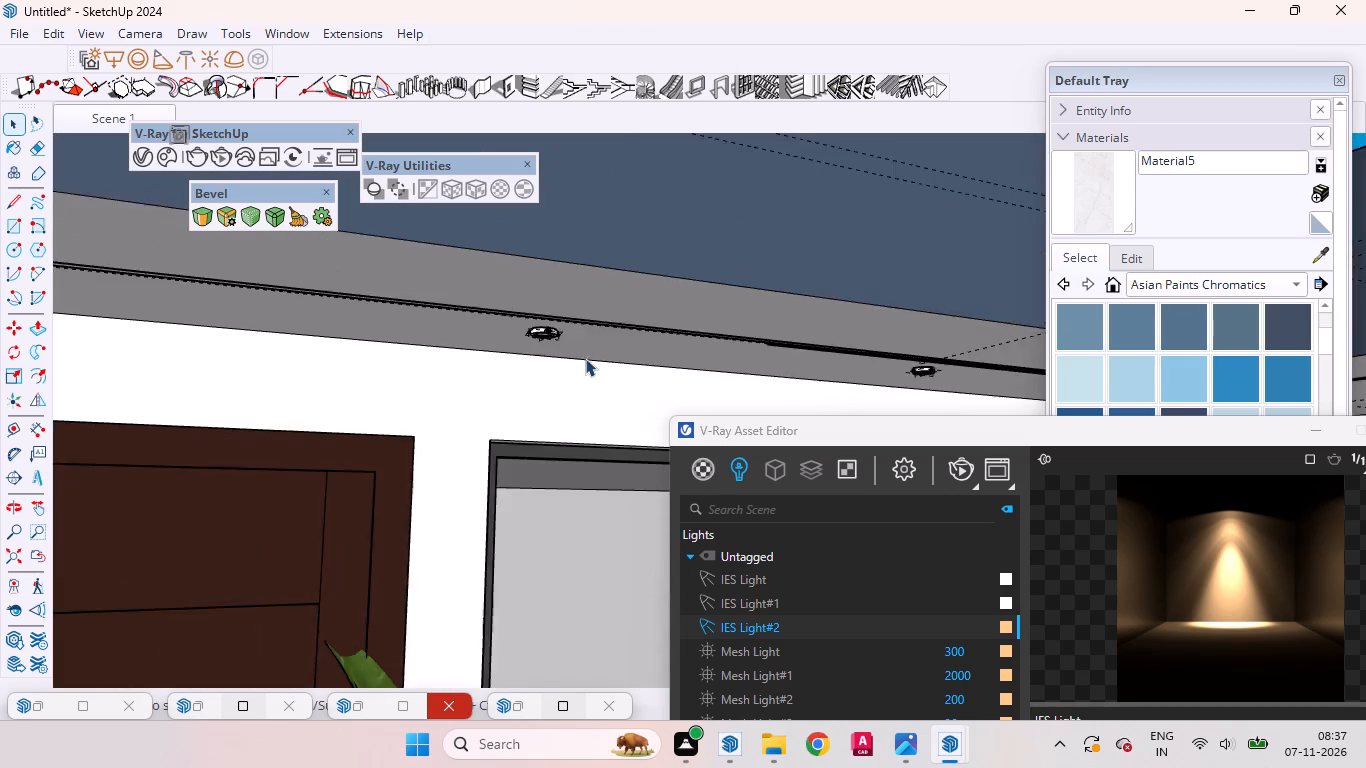
pyautogui.scroll(-3, 585, 358)
pyautogui.scroll(3, 581, 363)
pyautogui.scroll(-5, 581, 363)
pyautogui.scroll(-6, 483, 357)
pyautogui.scroll(9, 293, 366)
pyautogui.scroll(-1, 383, 315)
pyautogui.scroll(8, 383, 315)
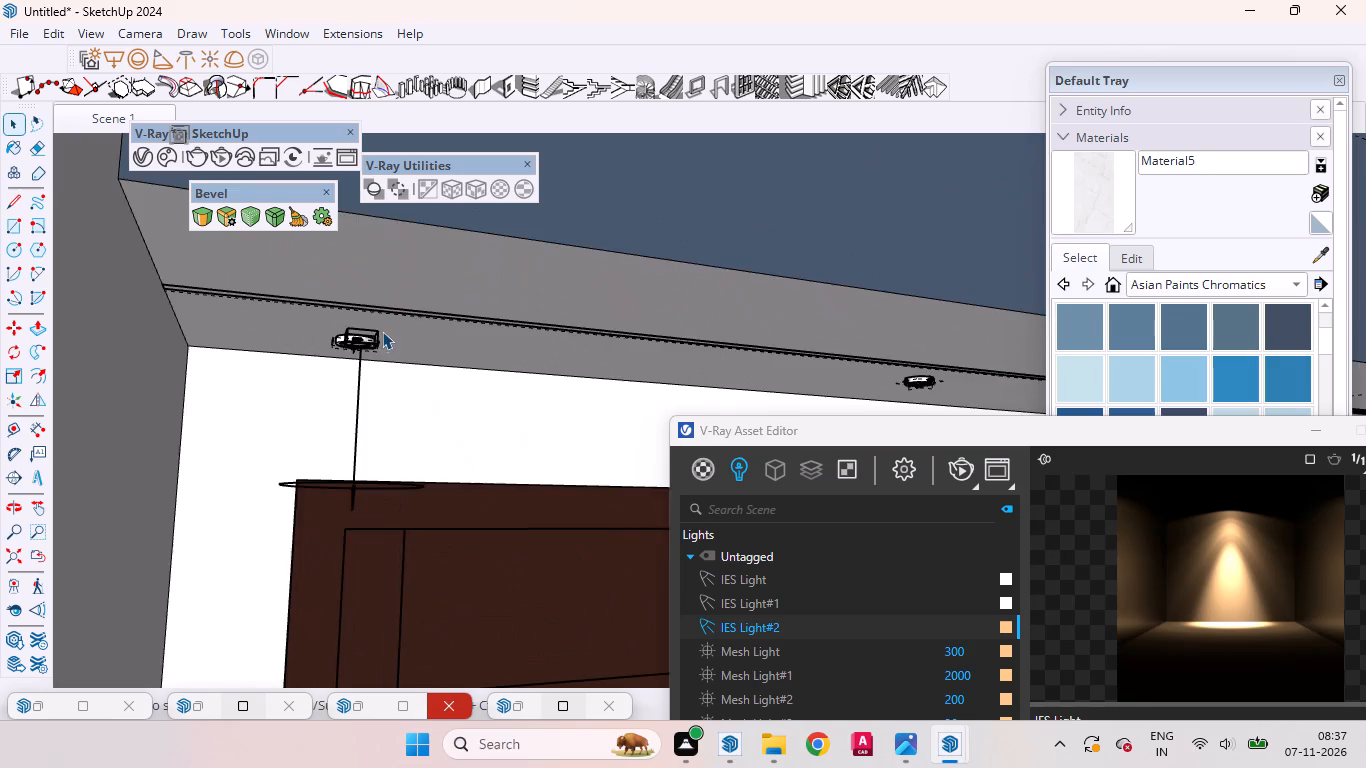
pyautogui.scroll(6, 382, 331)
pyautogui.scroll(-2, 371, 341)
pyautogui.scroll(2, 371, 341)
pyautogui.click(378, 342)
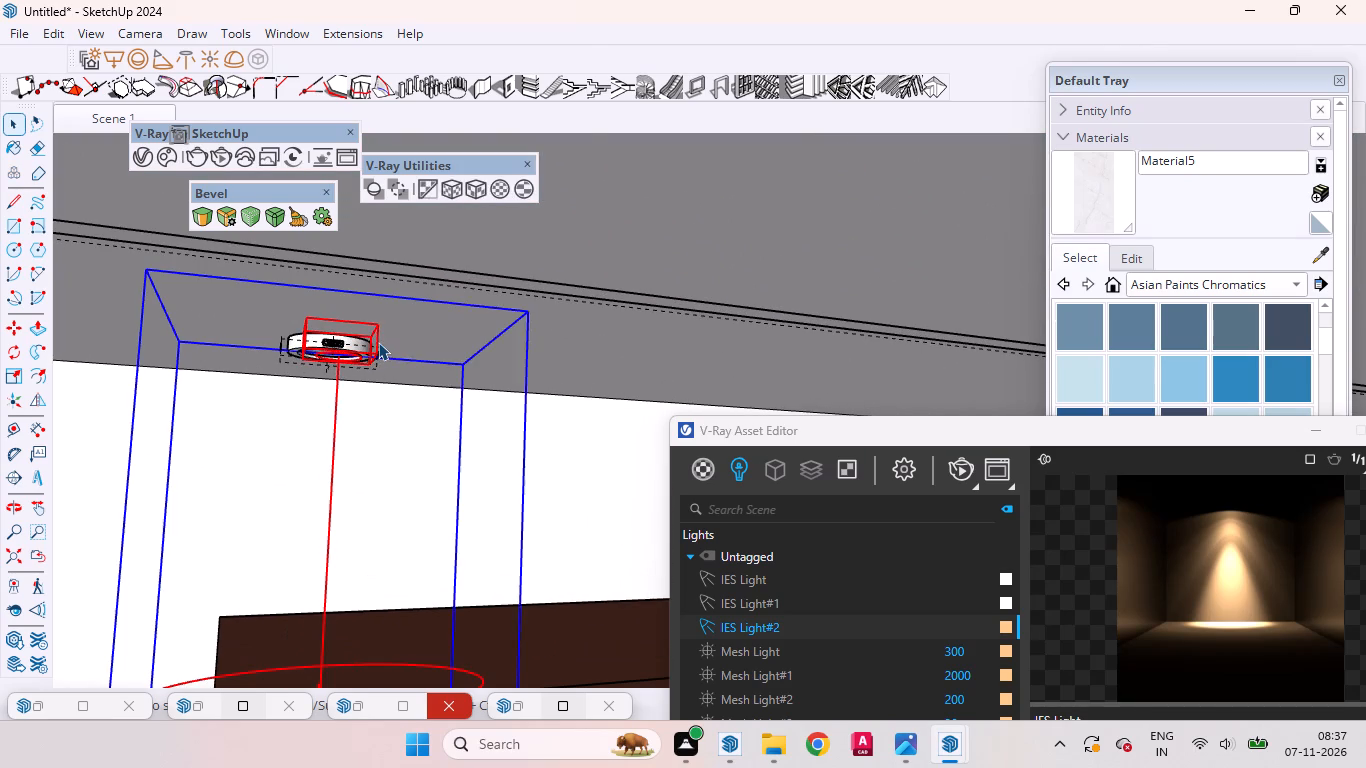
pyautogui.rightClick(378, 342)
pyautogui.click(433, 34)
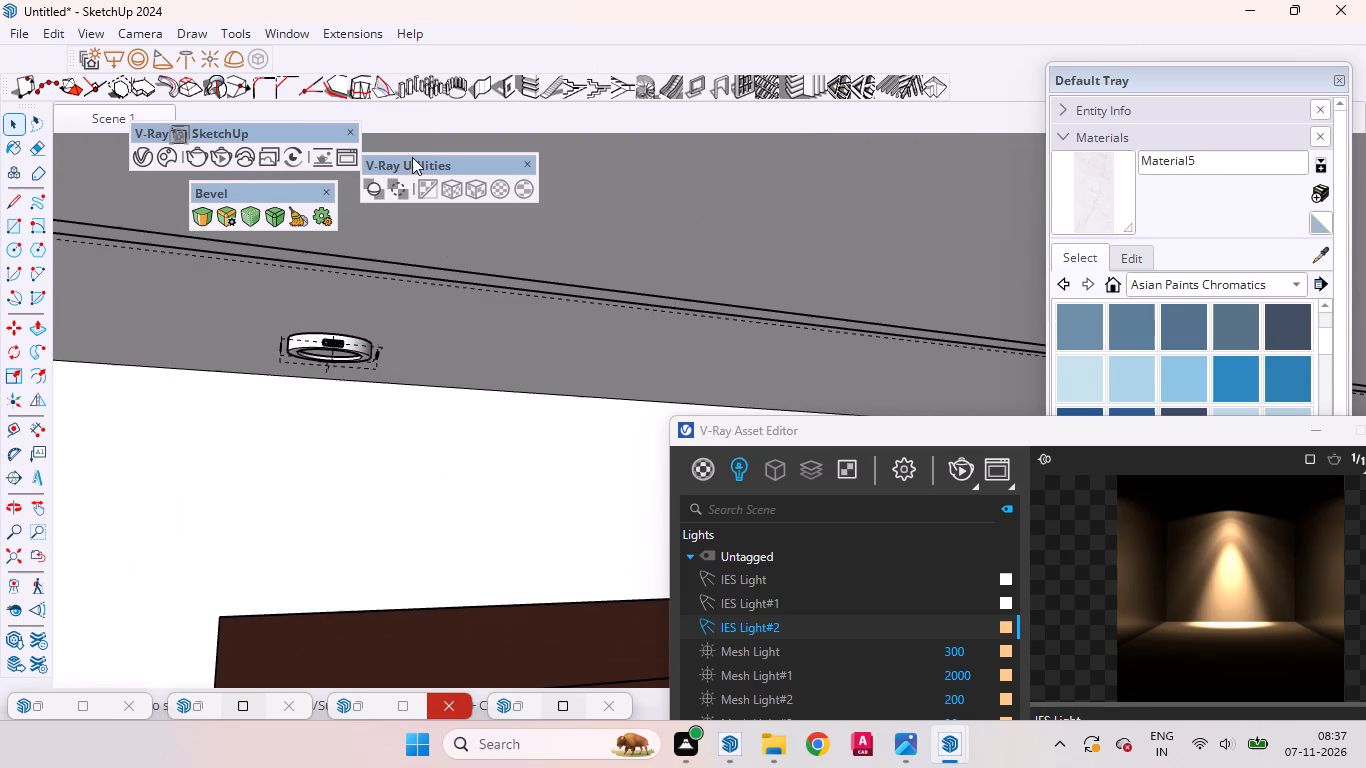
# Place a new IES light using cylinder-wide.ies at the centre of the ceiling downlight above the wooden door.
pyautogui.click(185, 49)
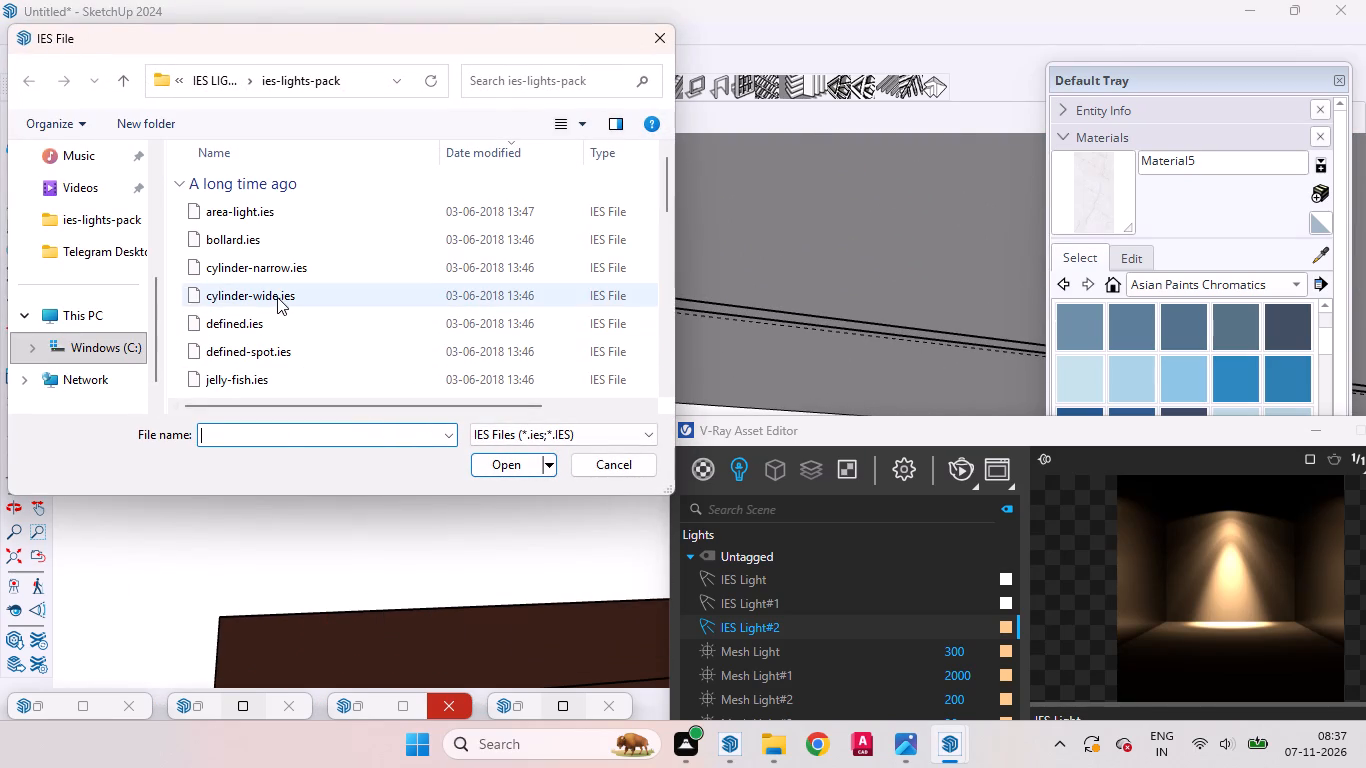
pyautogui.click(277, 297)
pyautogui.click(499, 467)
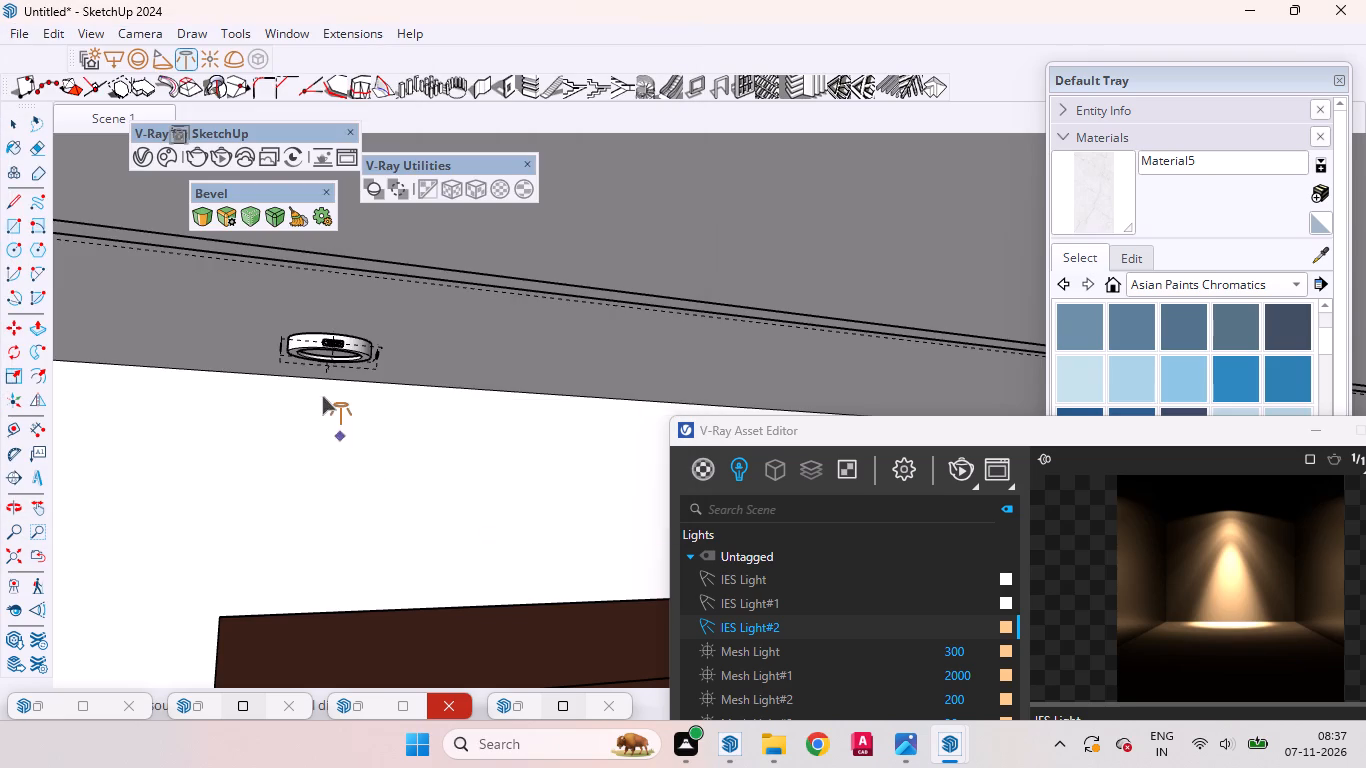
pyautogui.scroll(10, 322, 394)
pyautogui.scroll(-4, 359, 500)
pyautogui.moveTo(354, 528); pyautogui.dragTo(338, 439, button='middle')
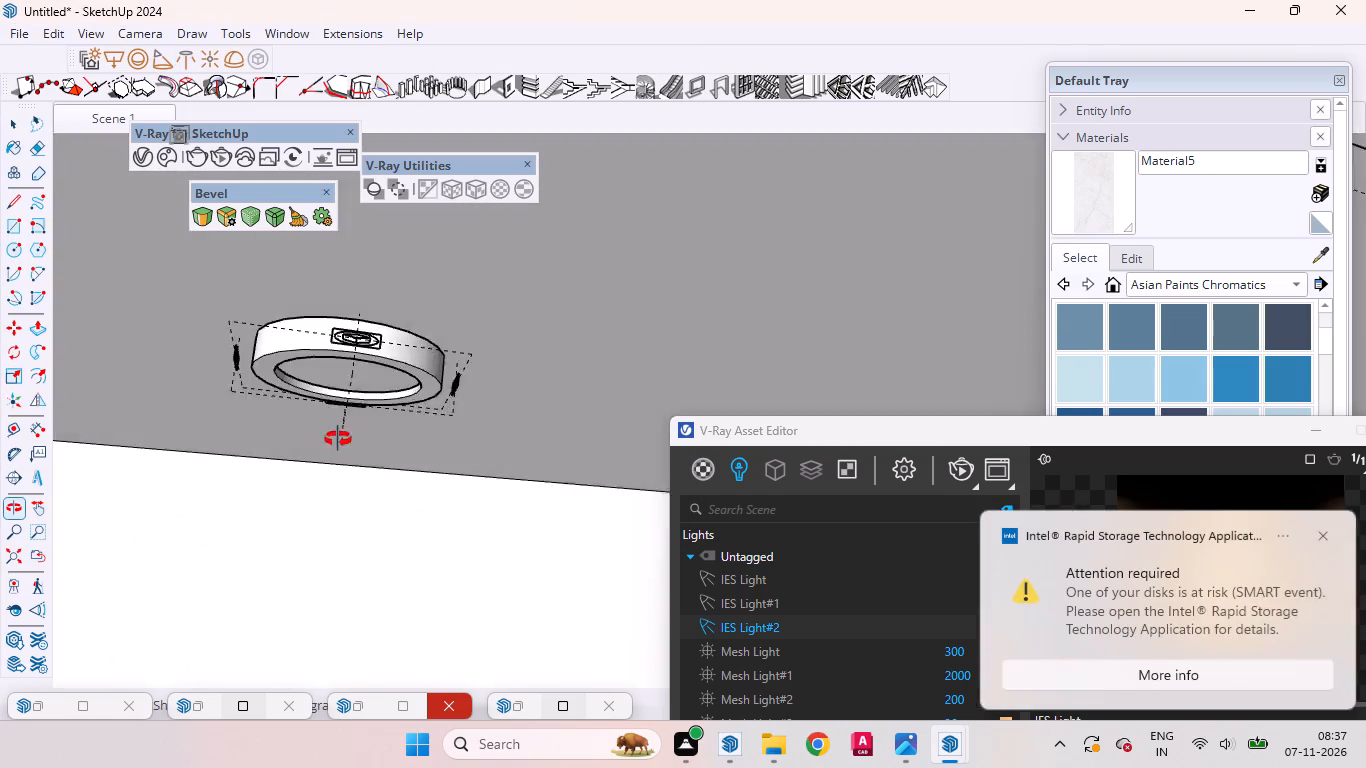
pyautogui.moveTo(338, 439); pyautogui.dragTo(345, 271, button='middle')
pyautogui.scroll(3, 353, 391)
pyautogui.scroll(-2, 353, 396)
pyautogui.scroll(4, 353, 396)
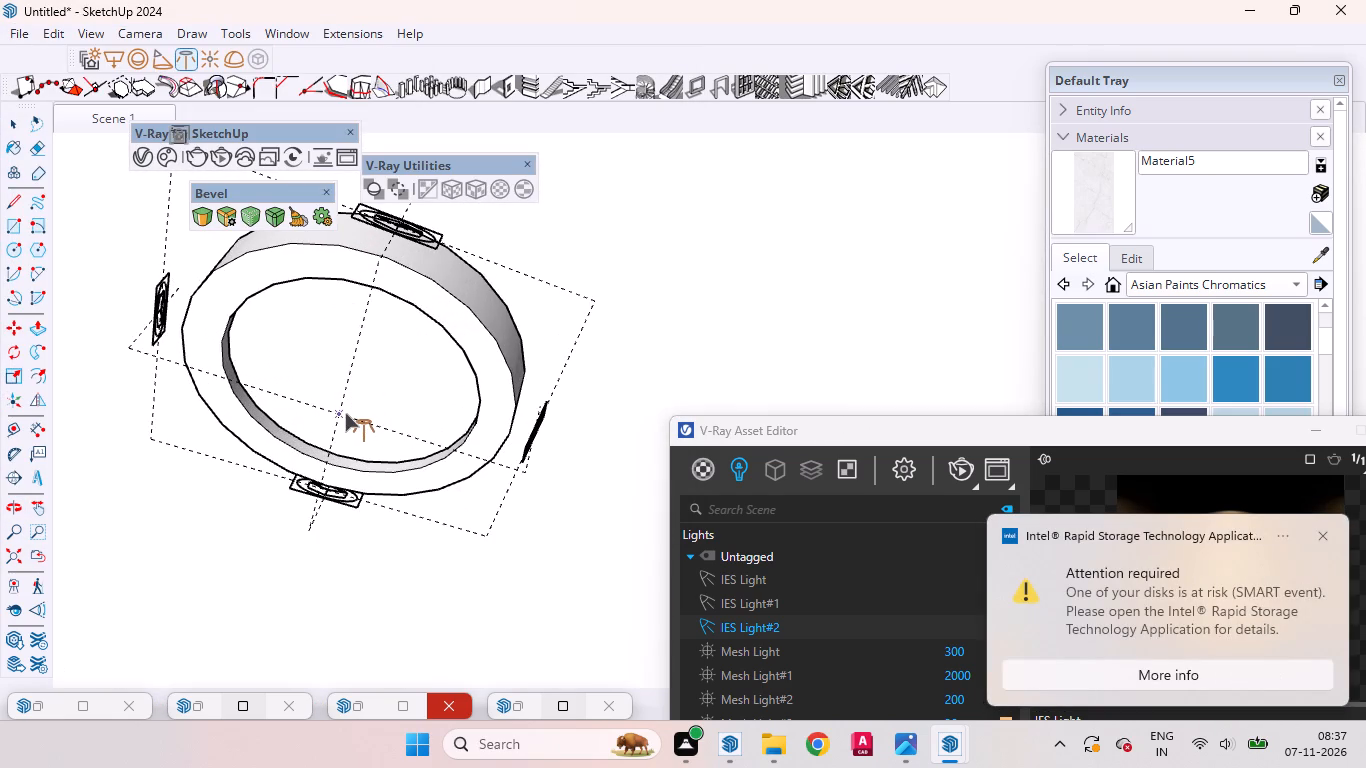
pyautogui.click(345, 413)
pyautogui.scroll(-18, 359, 475)
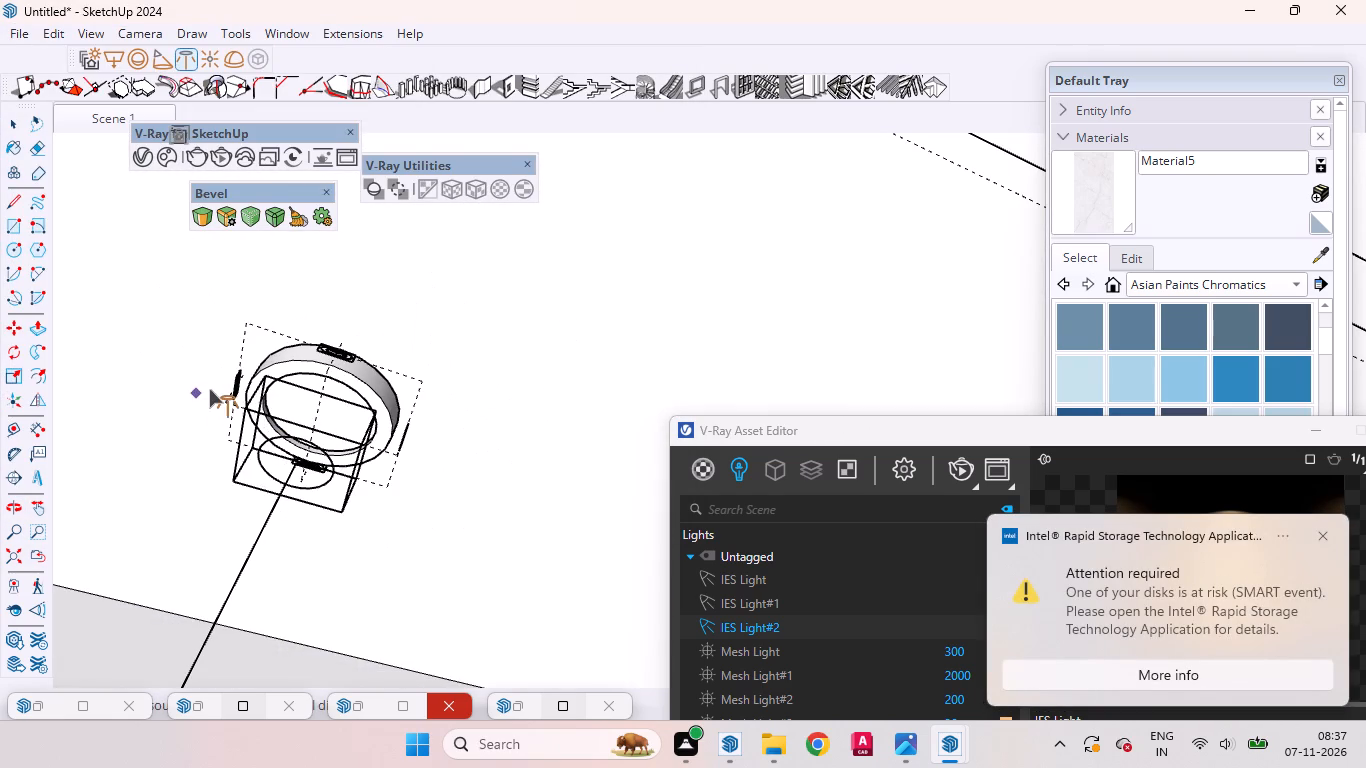
pyautogui.scroll(-4, 209, 389)
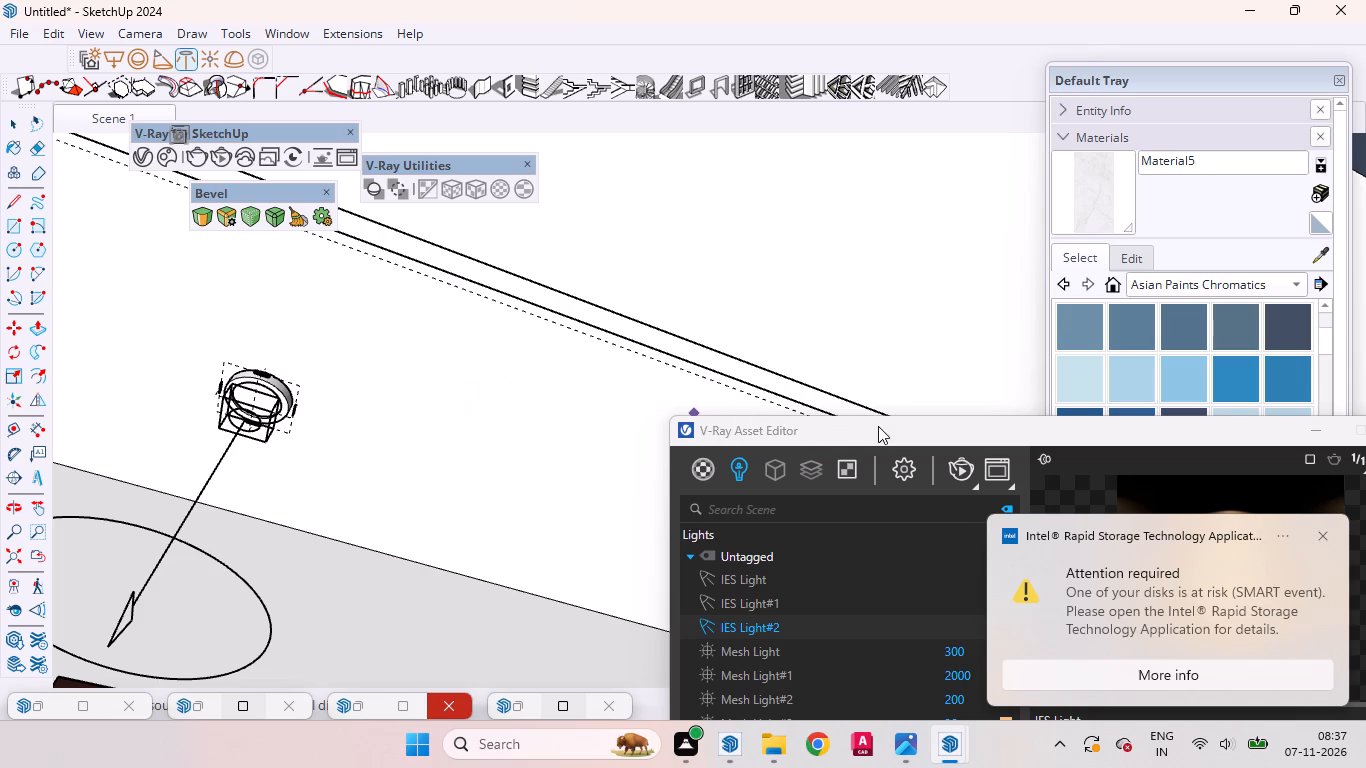
# Set the new cylinder-wide IES light's intensity to 15450 lm in the V-Ray Asset Editor.
pyautogui.moveTo(878, 426); pyautogui.dragTo(532, 158)
pyautogui.moveTo(947, 434); pyautogui.dragTo(649, 248)
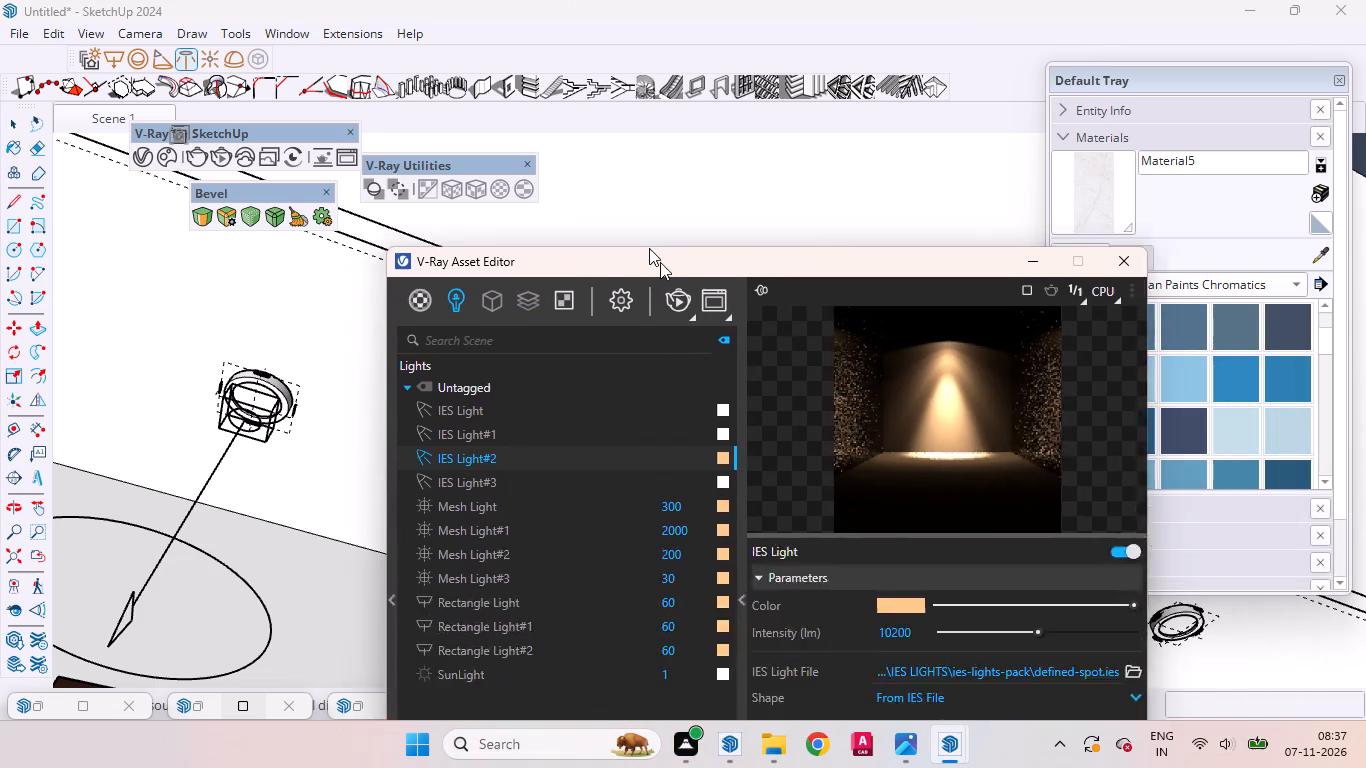
pyautogui.moveTo(649, 248); pyautogui.dragTo(611, 203)
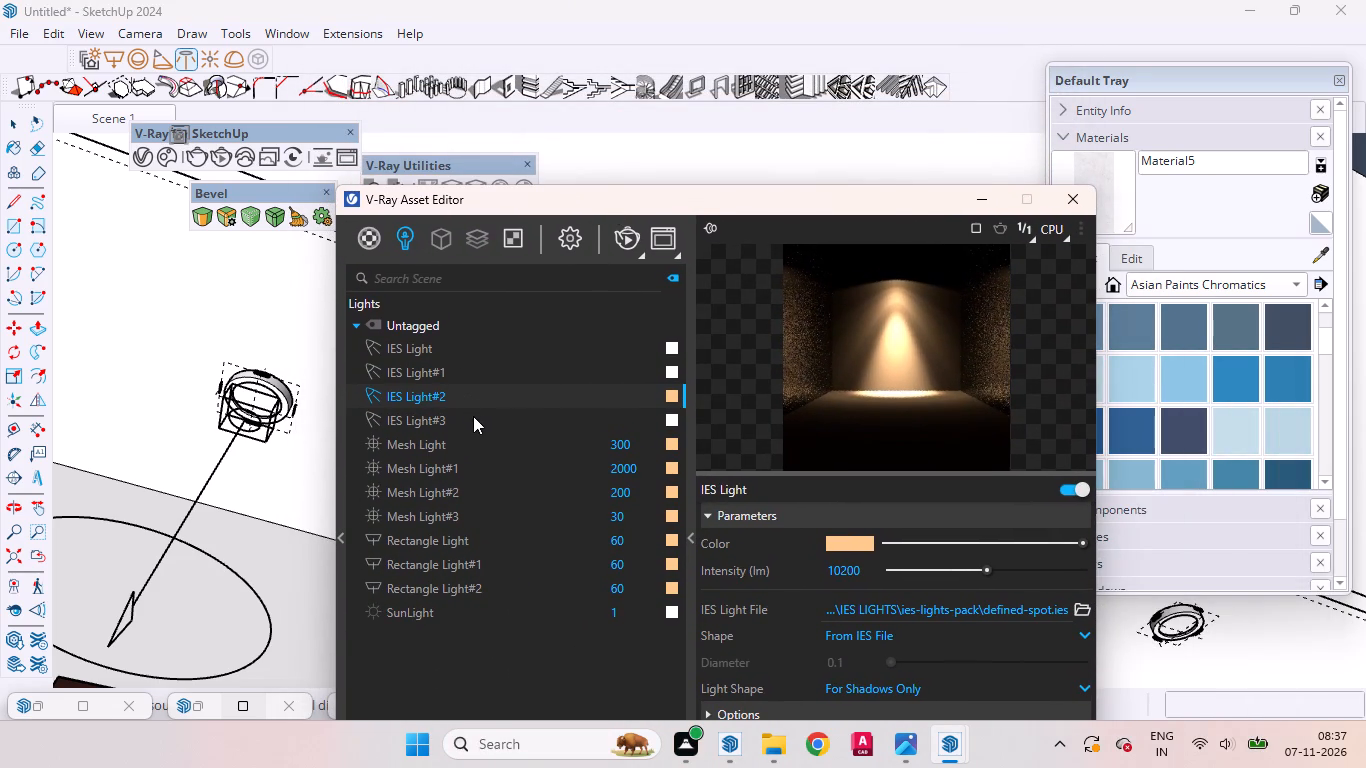
pyautogui.click(479, 416)
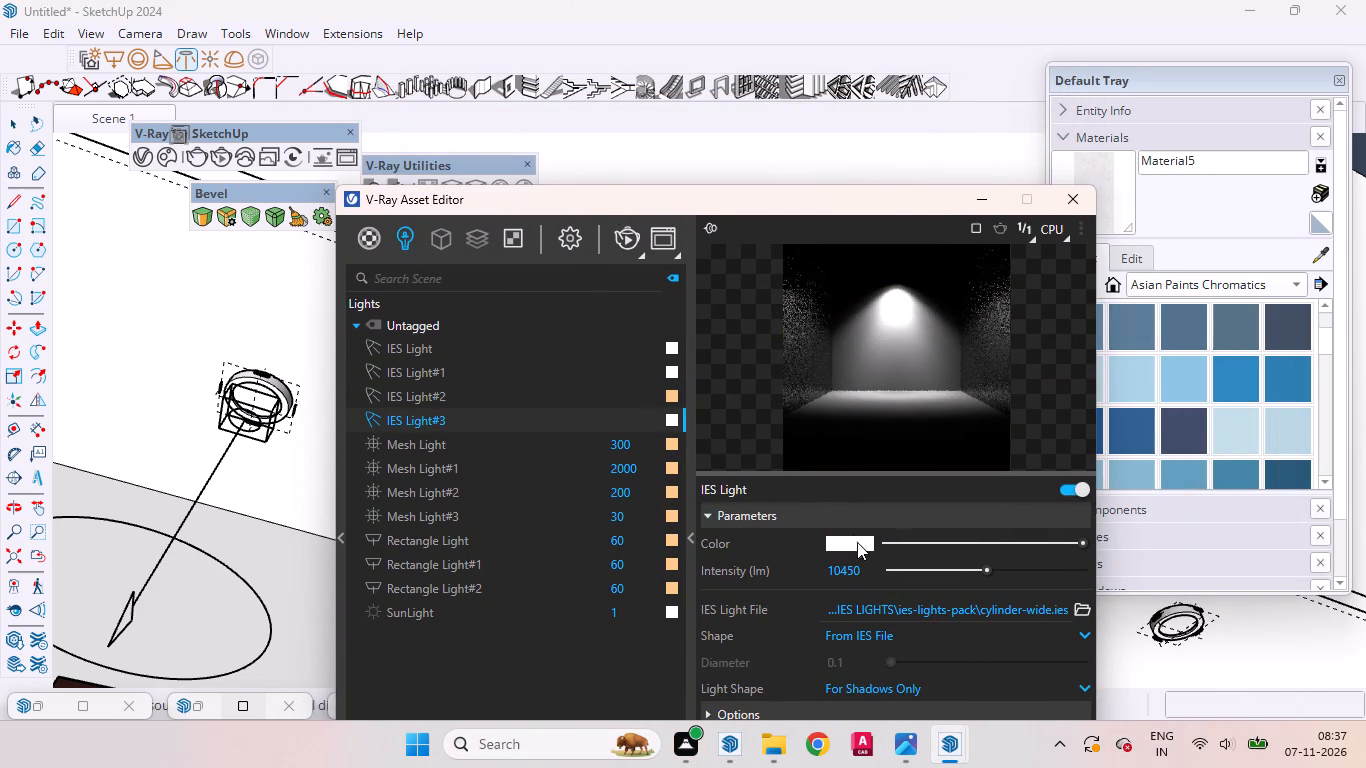
pyautogui.click(841, 570)
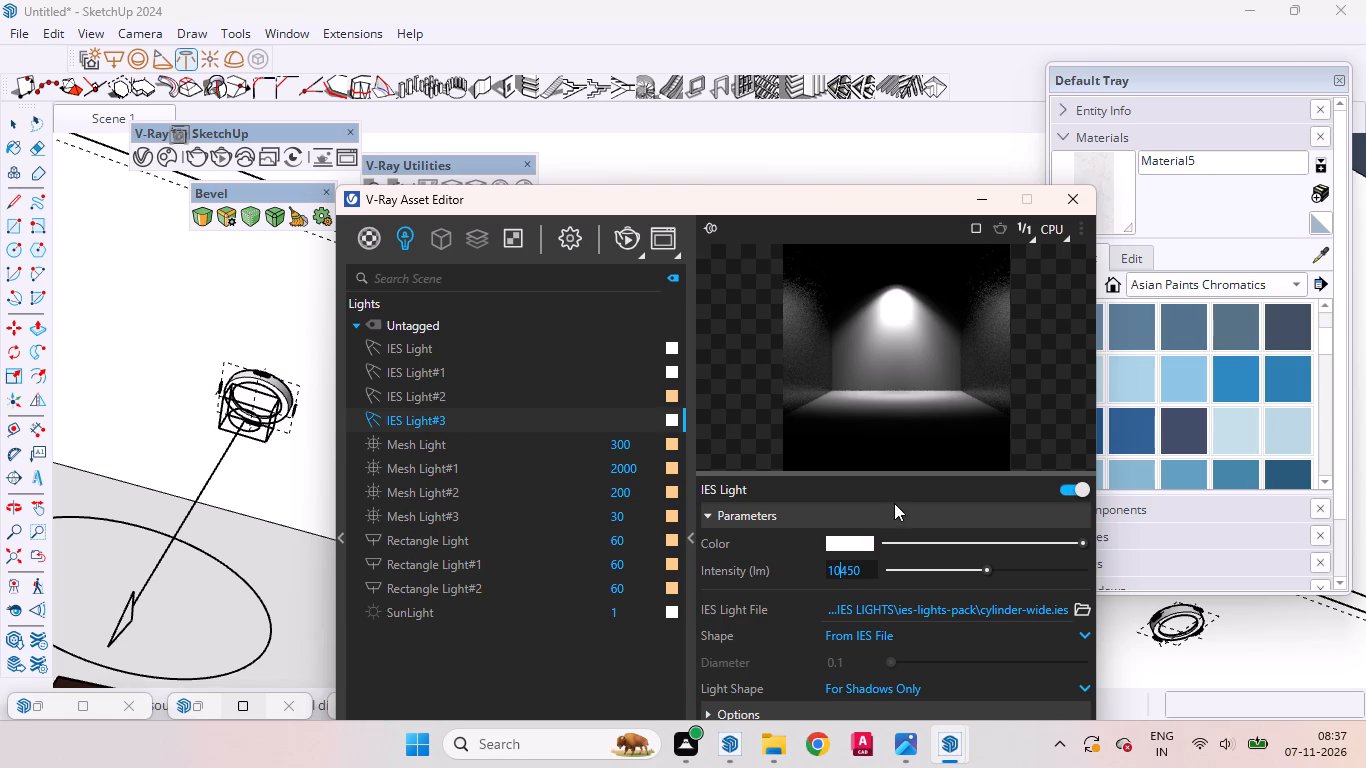
pyautogui.press('BackSpace')
pyautogui.press('5')
pyautogui.press('Return')
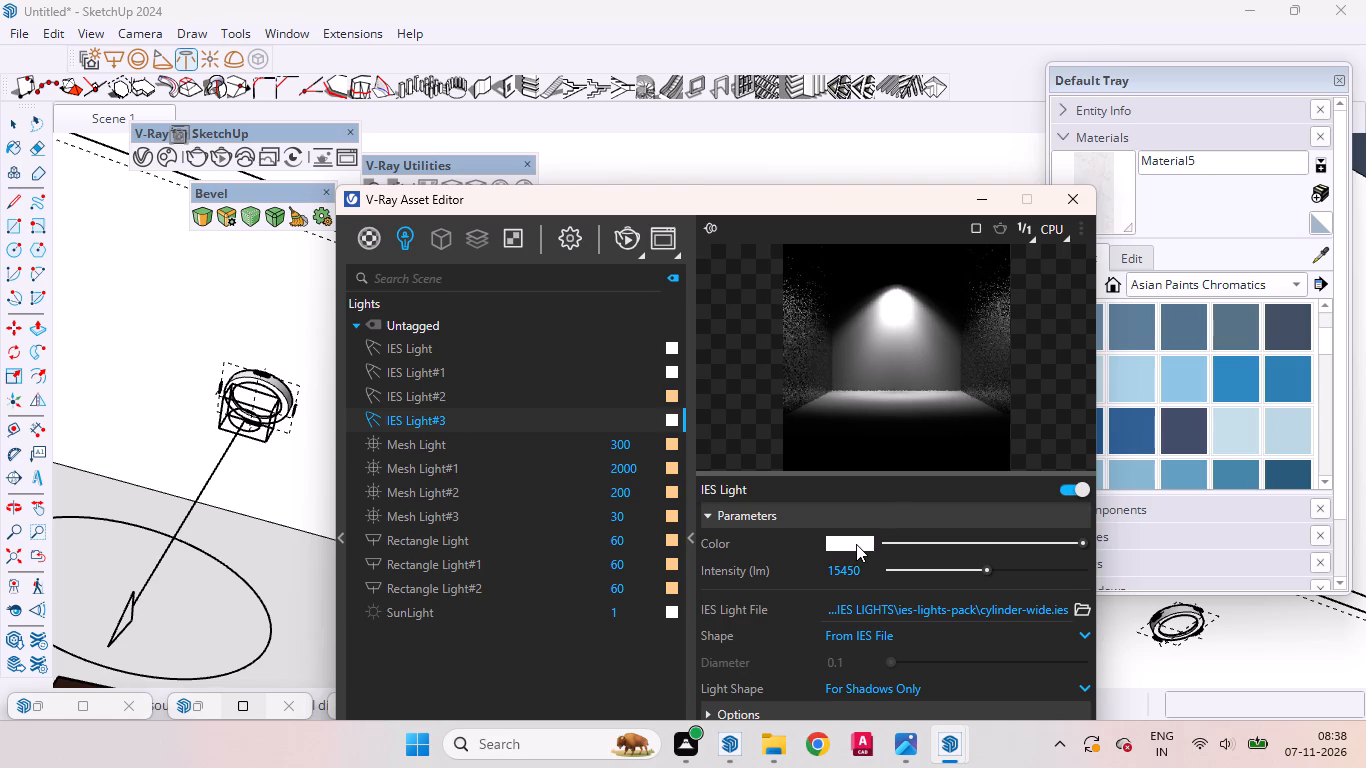
# Set the new IES light's colour temperature to 4500 K and clear the V-Ray Asset Editor away from the model.
pyautogui.click(840, 544)
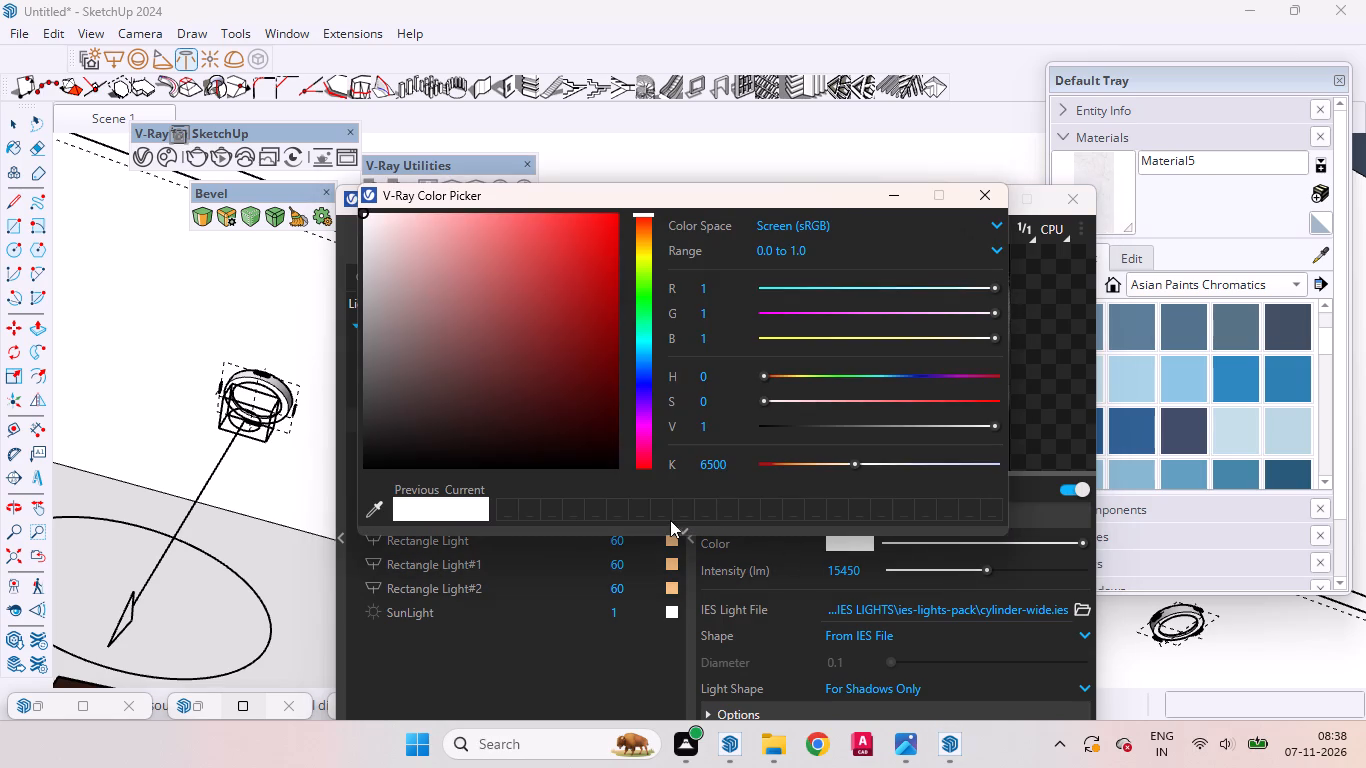
pyautogui.click(709, 463)
pyautogui.press('BackSpace')
pyautogui.press('4')
pyautogui.press('Return')
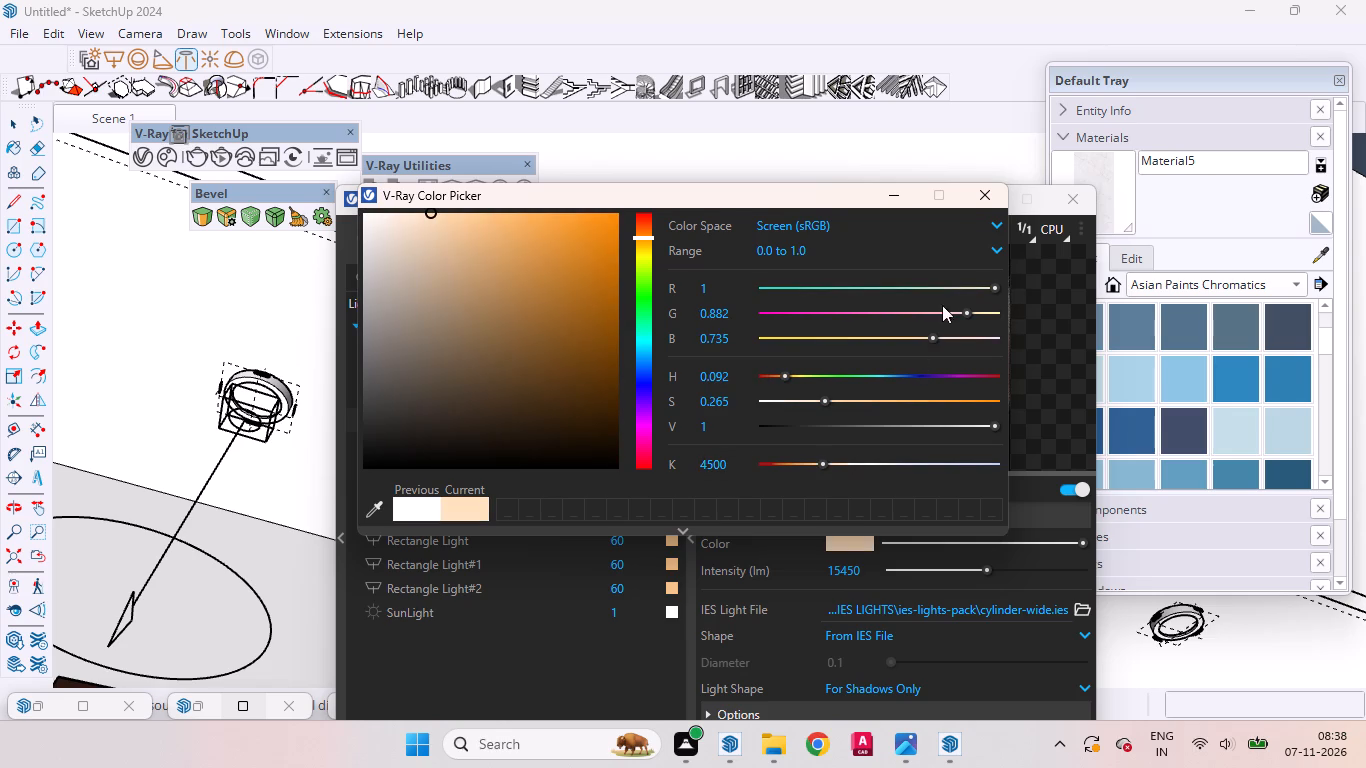
pyautogui.click(902, 187)
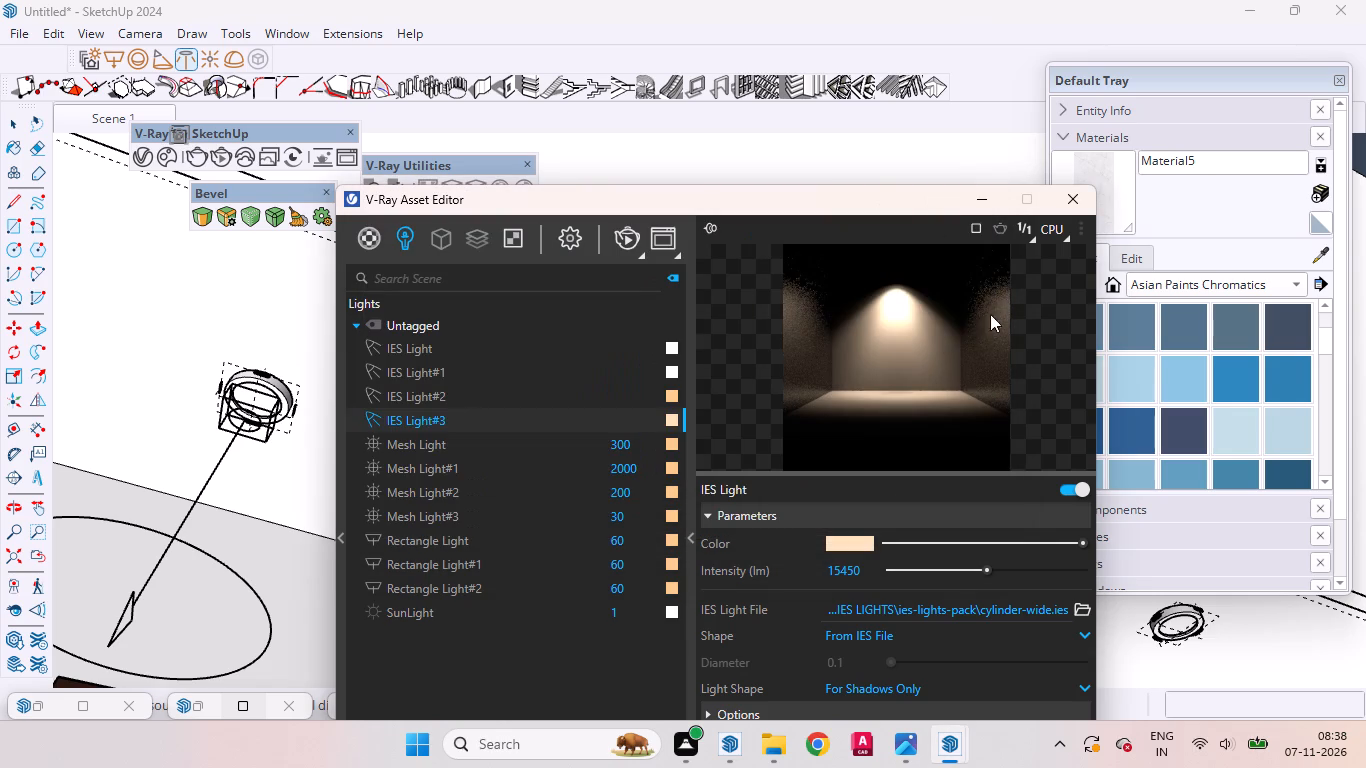
pyautogui.moveTo(846, 215); pyautogui.dragTo(1026, 316)
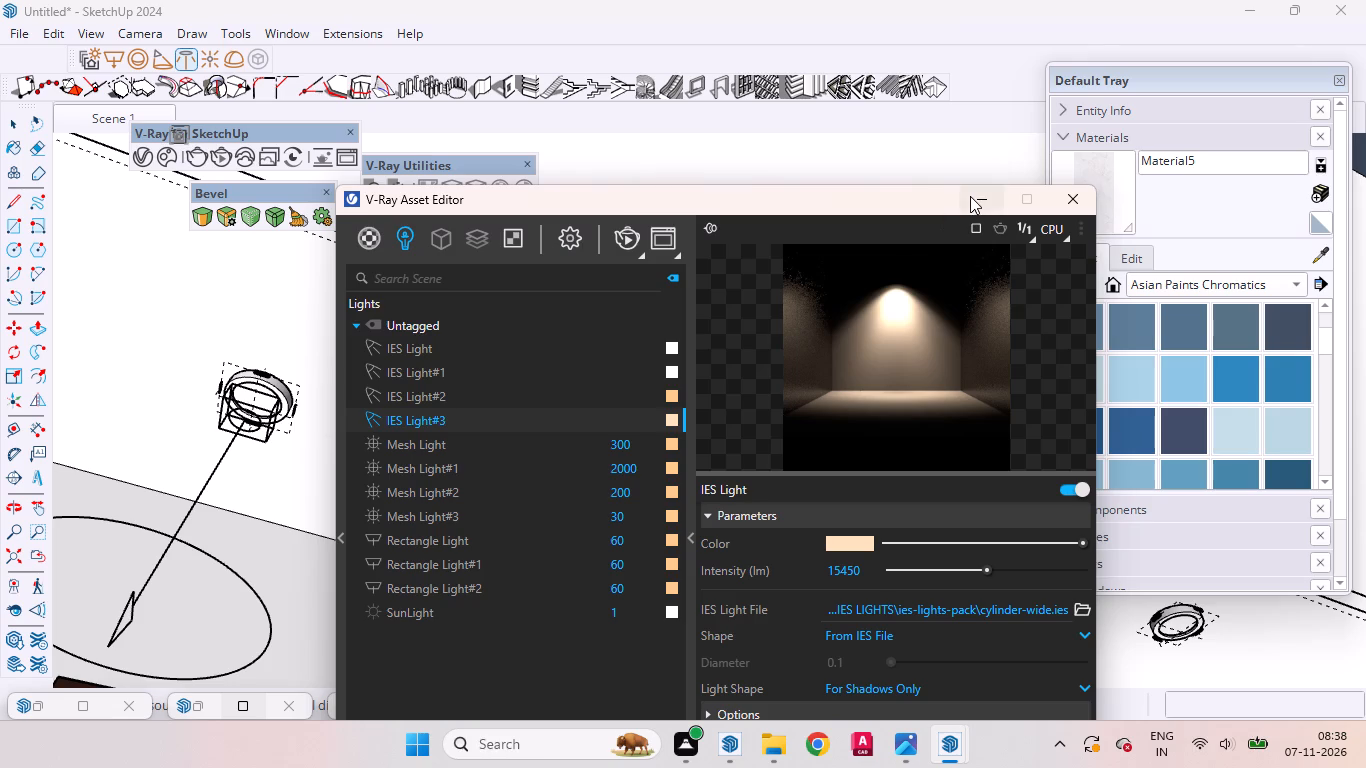
pyautogui.click(971, 196)
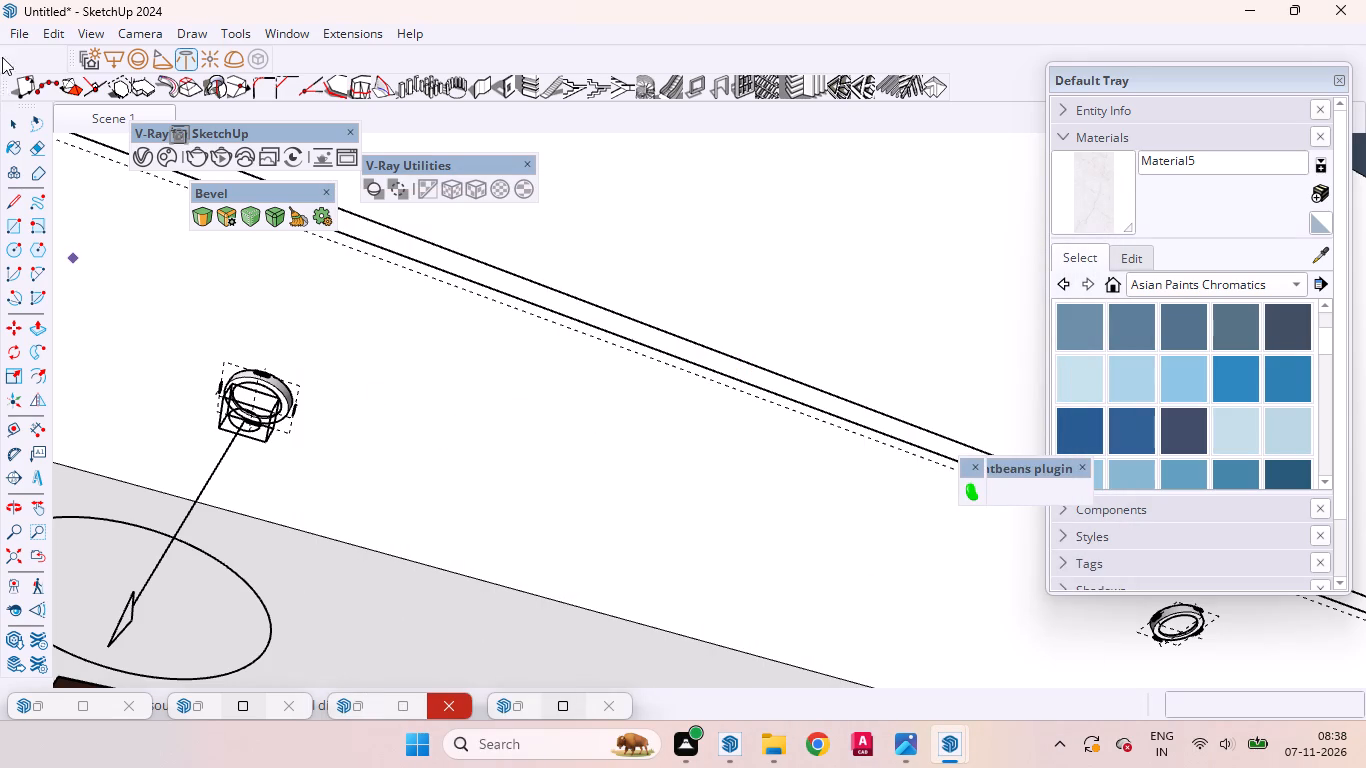
# Copy the cylinder-wide IES light above the wooden door about 4' along the ceiling to the second downlight.
pyautogui.click(7, 122)
pyautogui.scroll(-10, 413, 386)
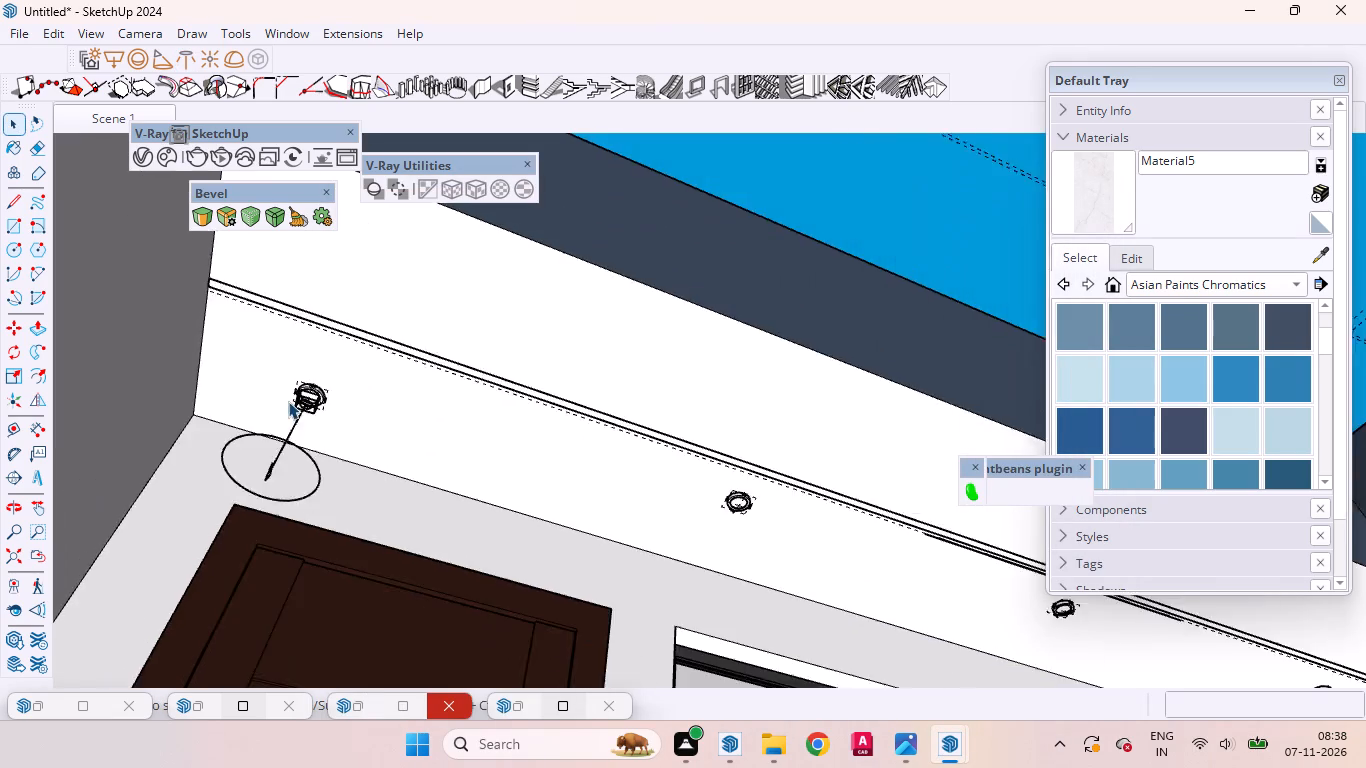
pyautogui.scroll(-11, 288, 401)
pyautogui.click(44, 549)
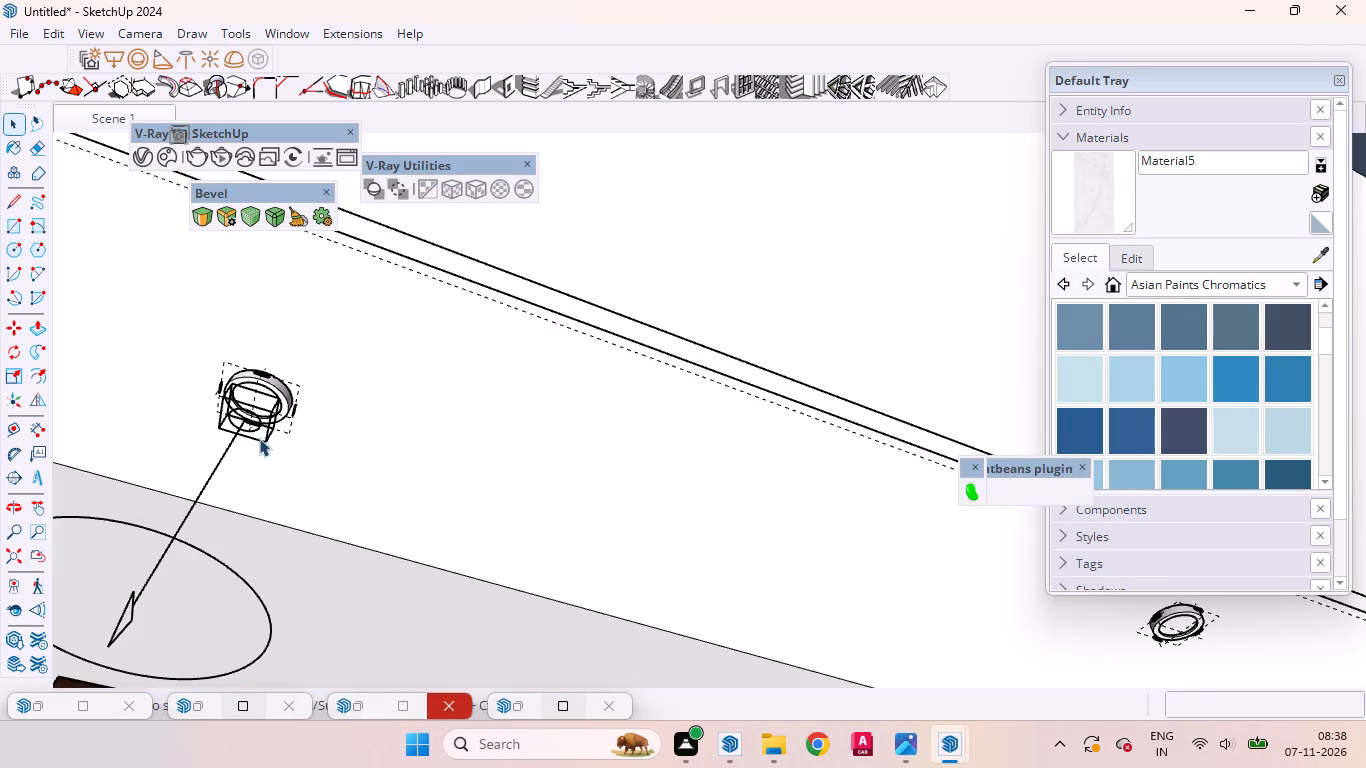
pyautogui.moveTo(487, 393); pyautogui.dragTo(390, 606, button='middle')
pyautogui.scroll(1, 378, 589)
pyautogui.scroll(-14, 332, 419)
pyautogui.scroll(1, 298, 318)
pyautogui.scroll(-4, 298, 318)
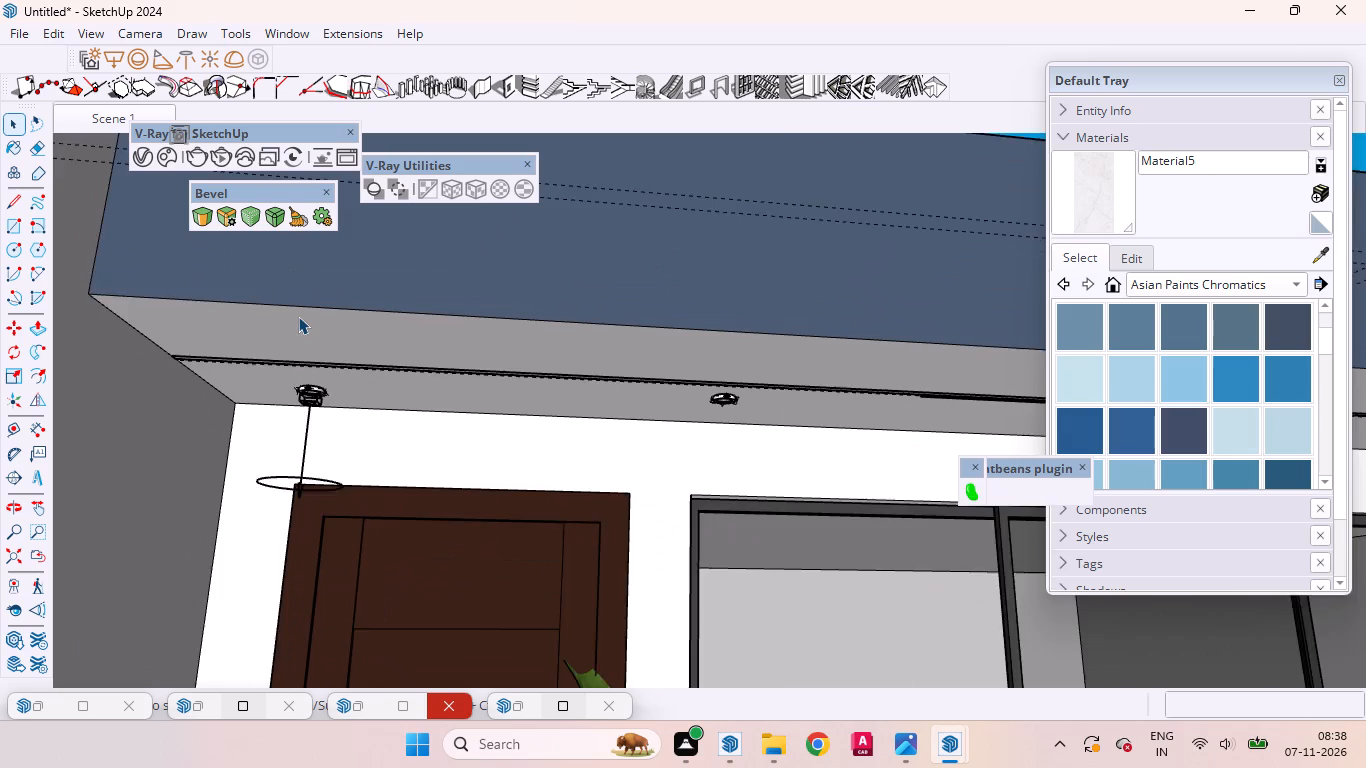
pyautogui.scroll(-2, 298, 316)
pyautogui.scroll(5, 306, 394)
pyautogui.scroll(-2, 289, 355)
pyautogui.scroll(9, 289, 355)
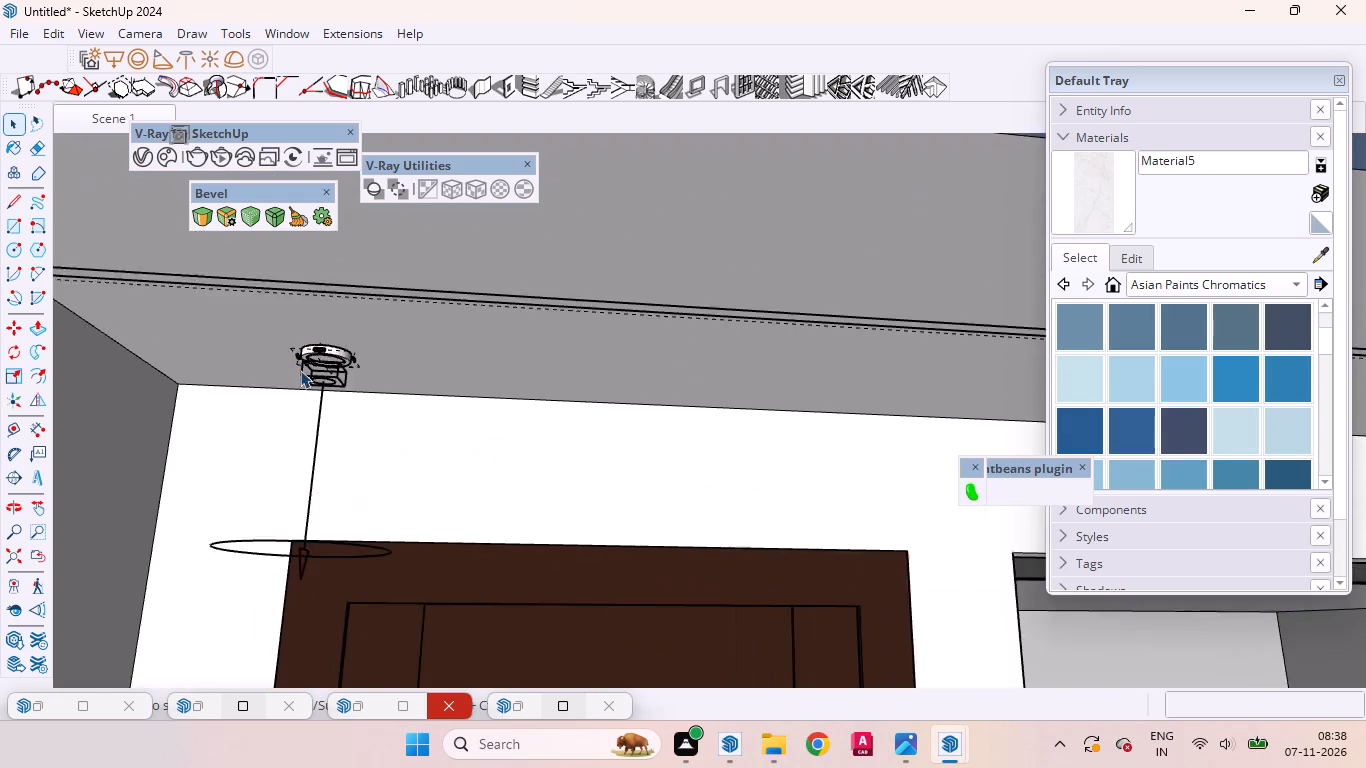
pyautogui.scroll(6, 300, 370)
pyautogui.click(336, 384)
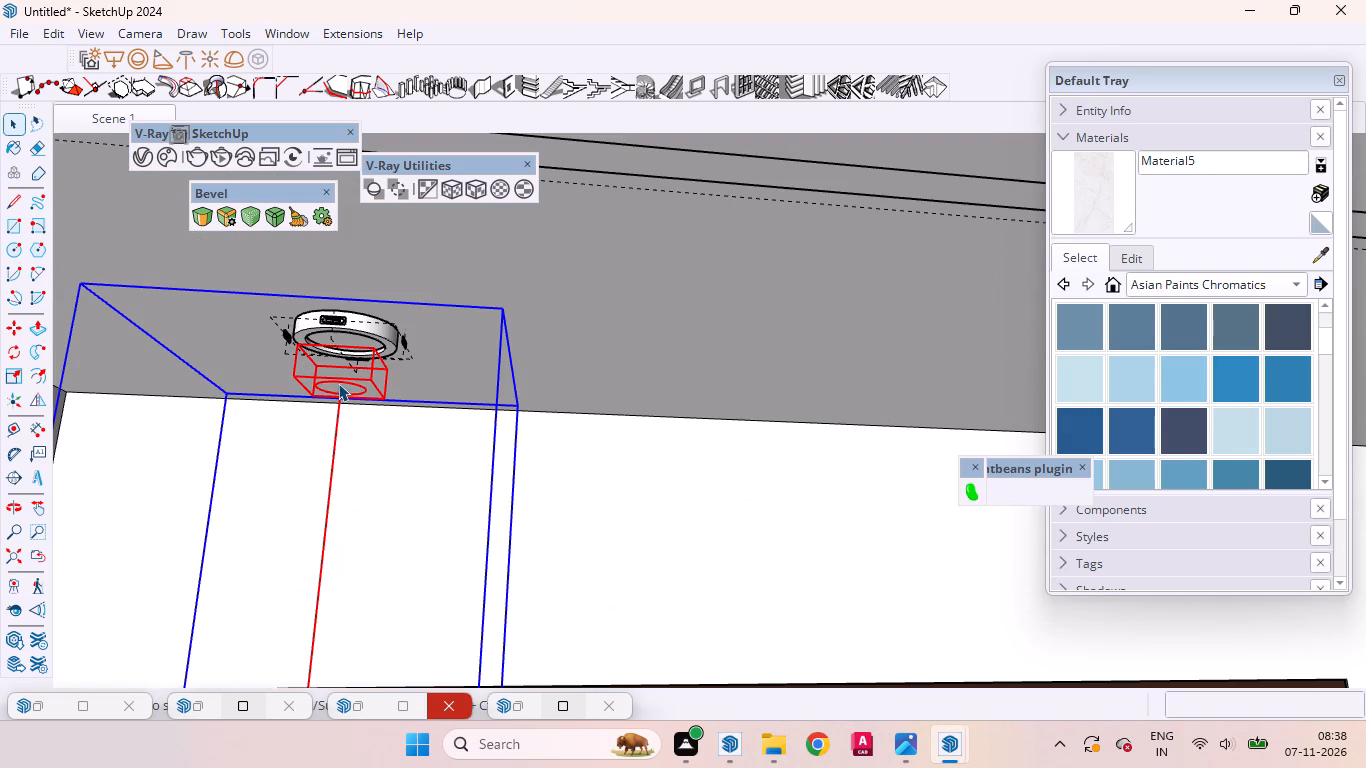
pyautogui.press('m')
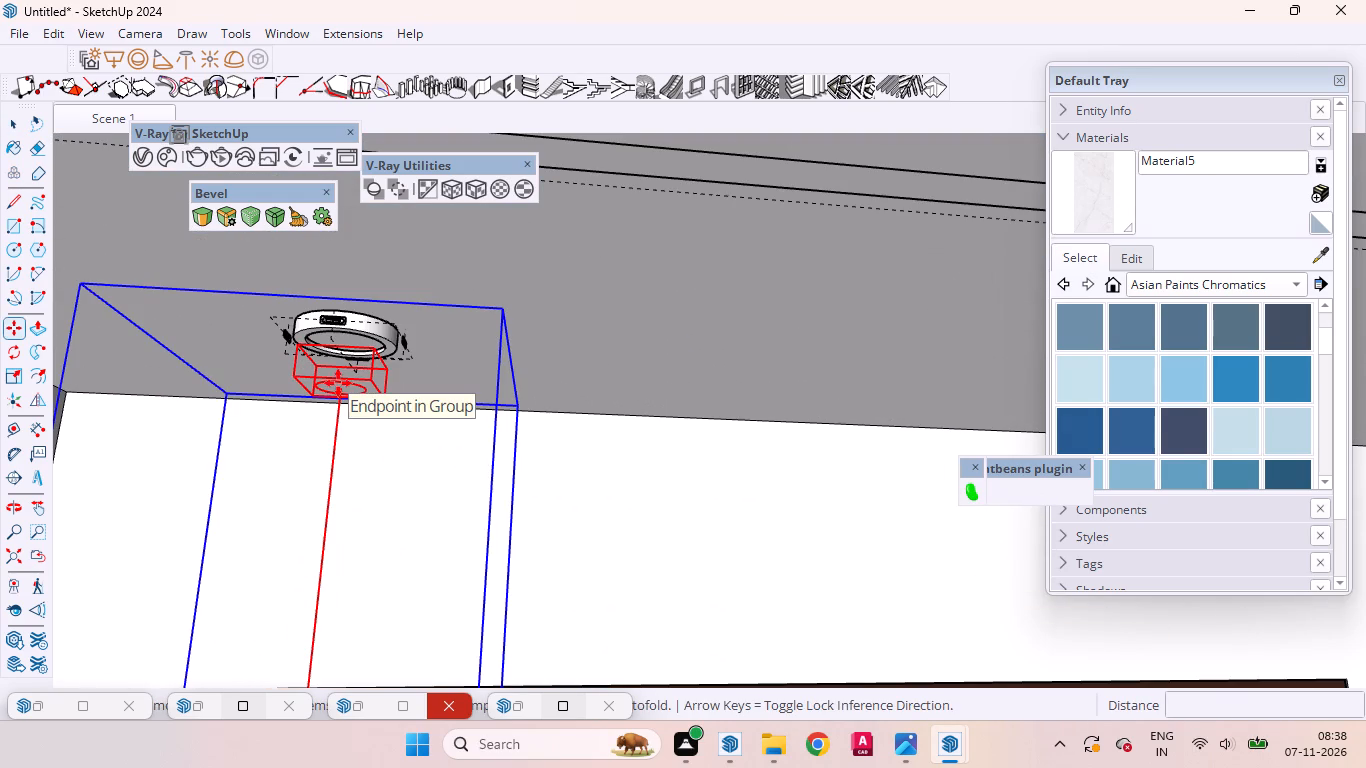
pyautogui.scroll(-10, 340, 382)
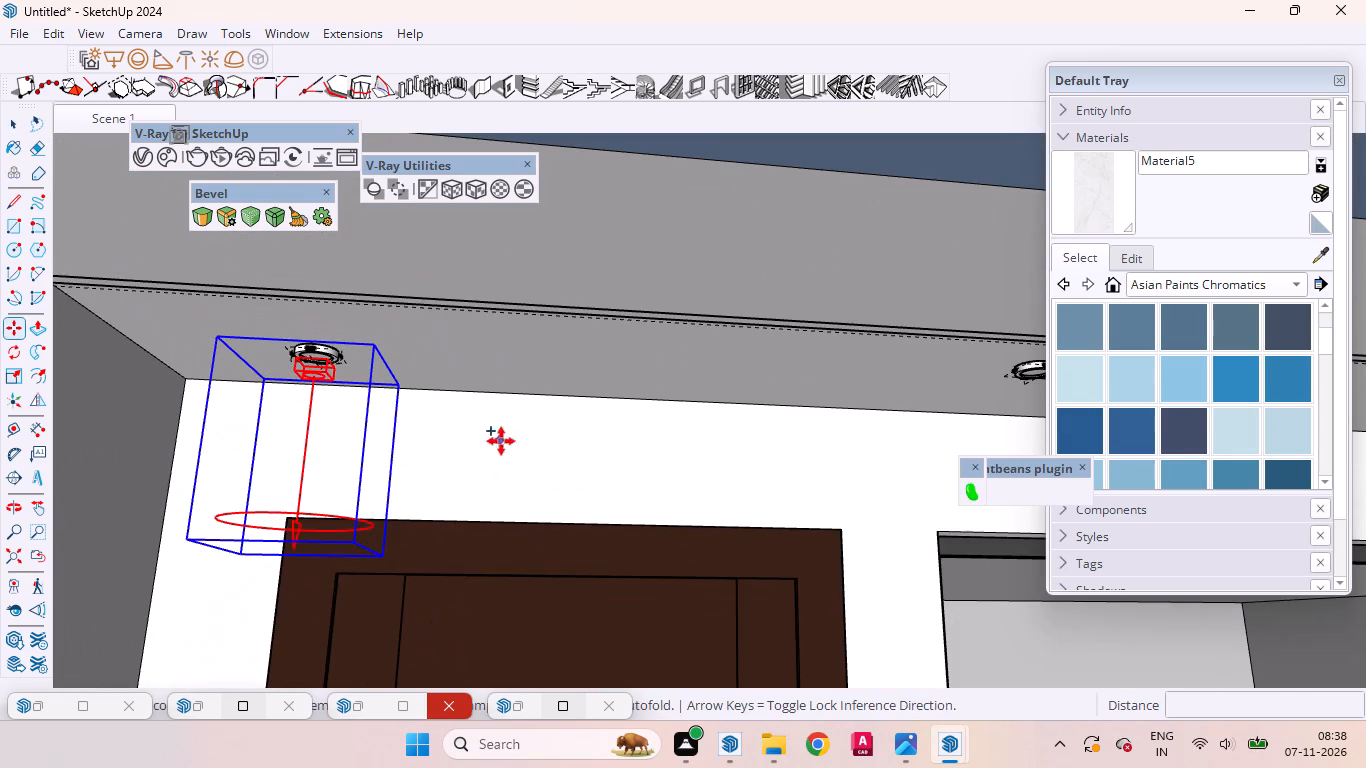
pyautogui.click(446, 460)
pyautogui.scroll(-6, 423, 456)
pyautogui.scroll(1, 398, 456)
pyautogui.scroll(-4, 398, 456)
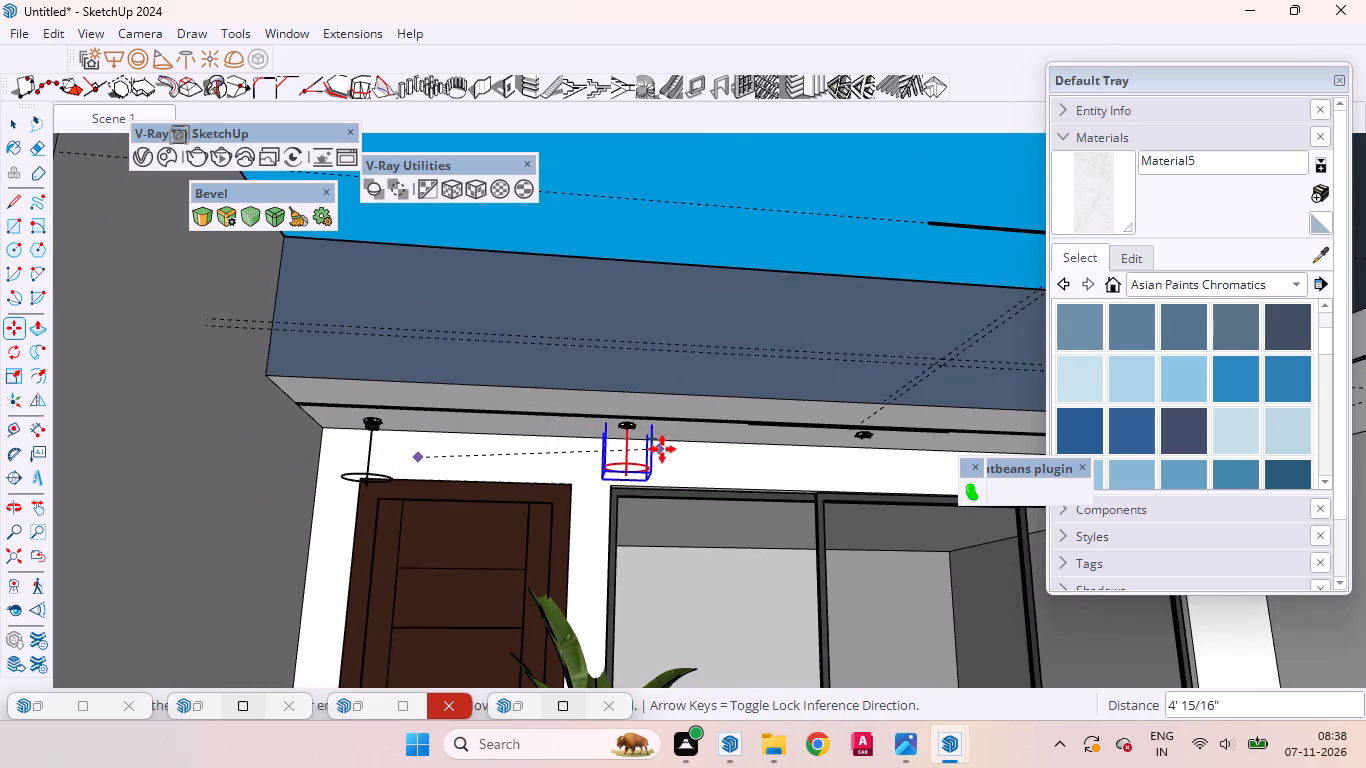
pyautogui.scroll(9, 664, 450)
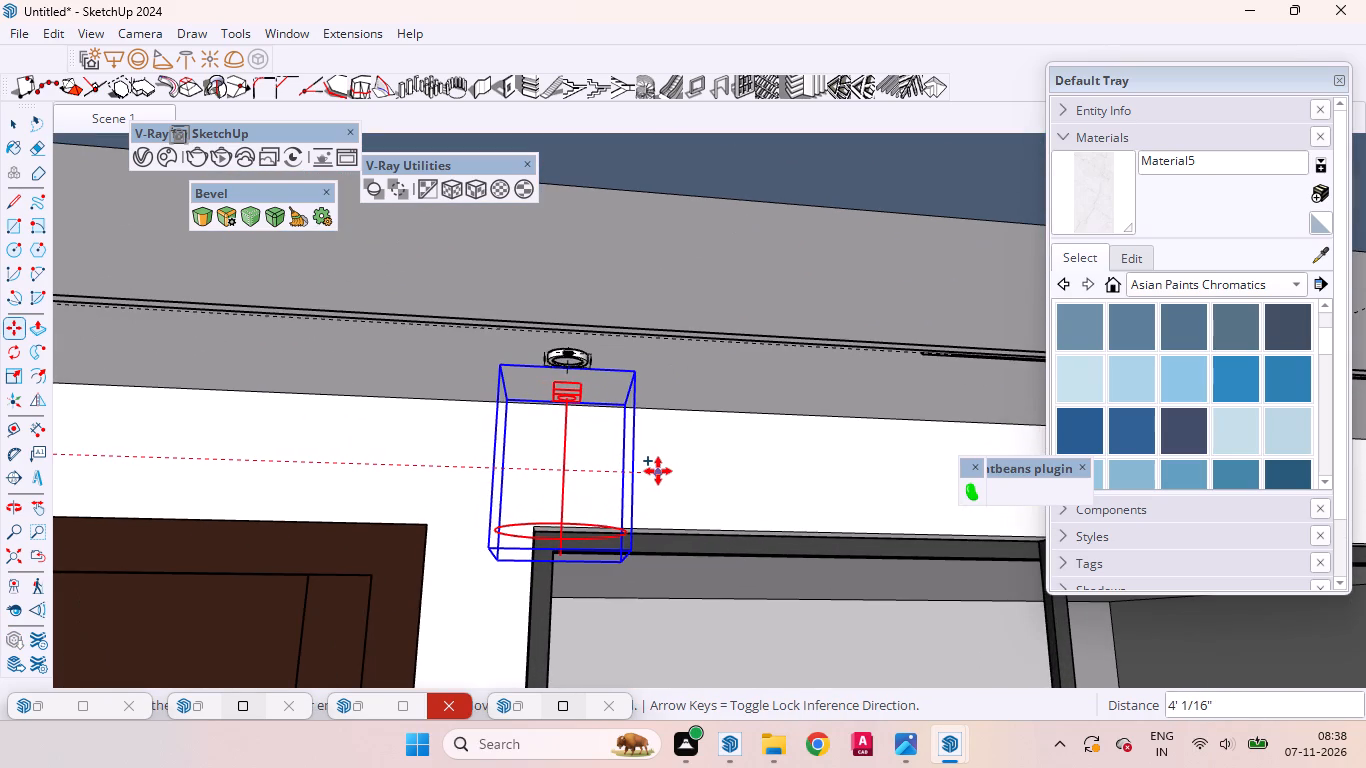
pyautogui.click(659, 471)
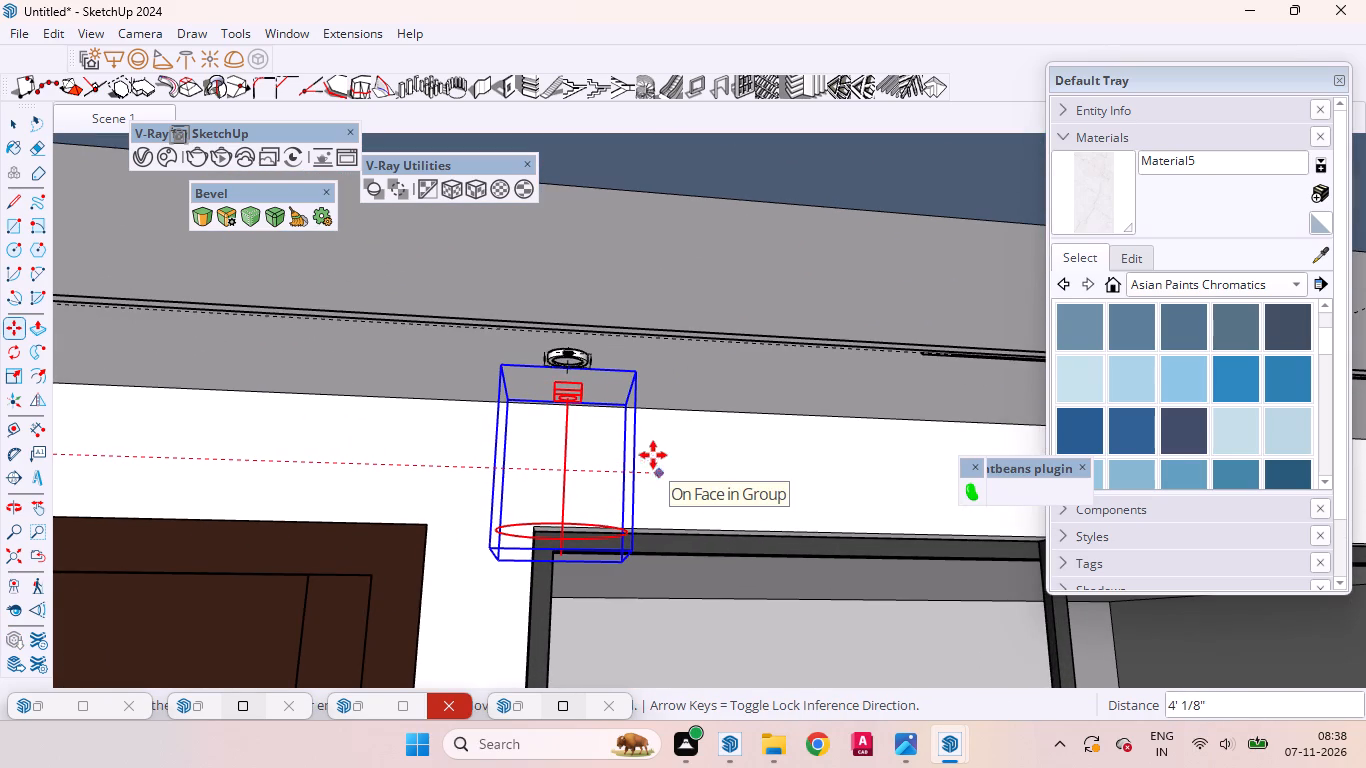
# Move the copied IES light about 4 3/4" across the ceiling to centre it under the second downlight.
pyautogui.scroll(10, 621, 394)
pyautogui.moveTo(558, 405); pyautogui.dragTo(127, 402, button='middle')
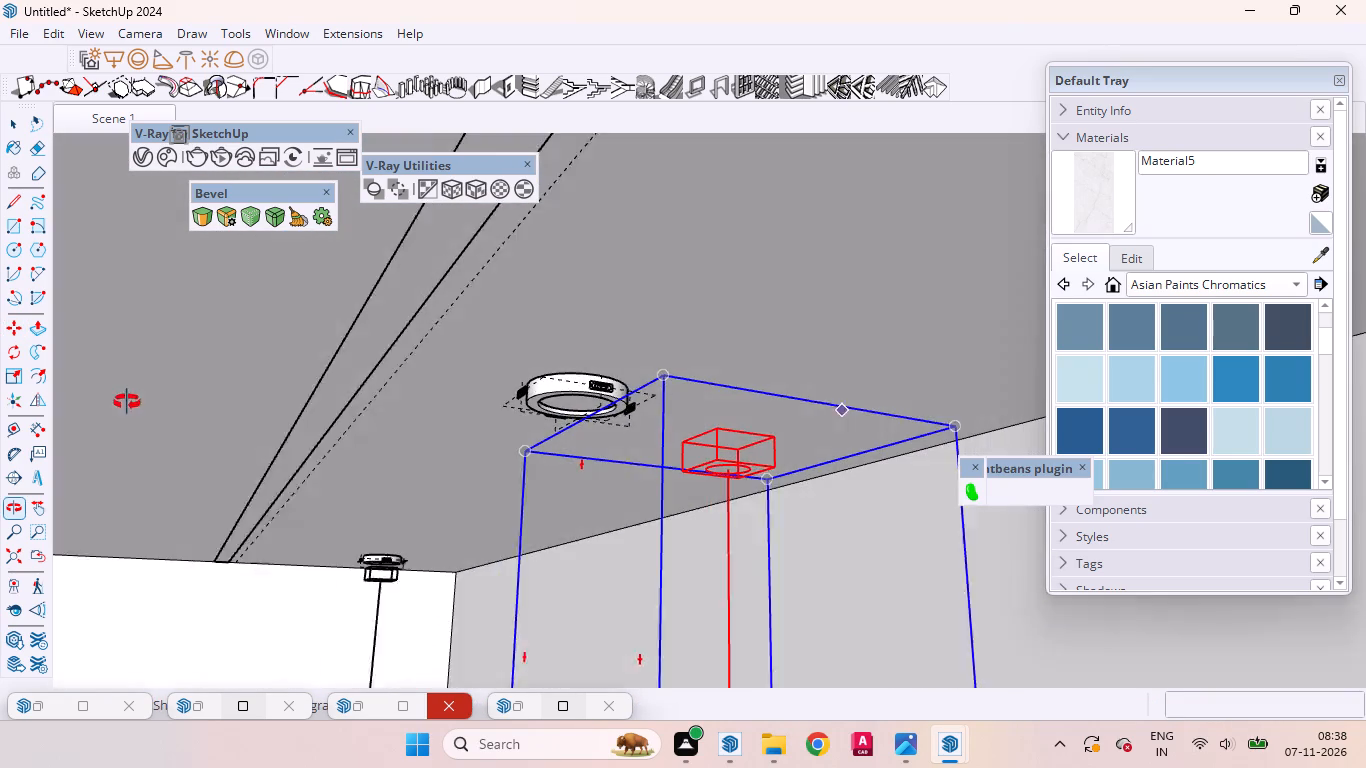
pyautogui.moveTo(127, 402); pyautogui.dragTo(113, 402, button='middle')
pyautogui.scroll(3, 549, 422)
pyautogui.scroll(-10, 532, 416)
pyautogui.moveTo(589, 419); pyautogui.dragTo(574, 419, button='middle')
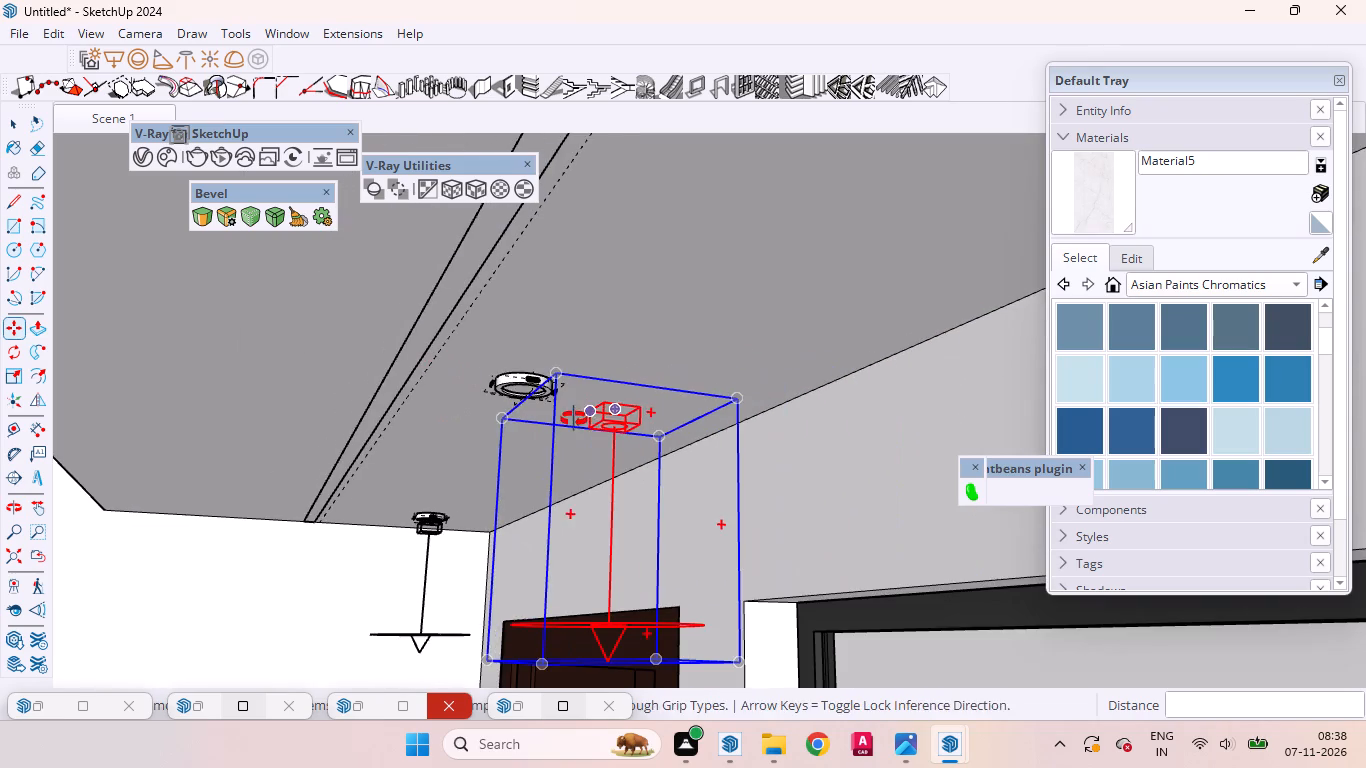
pyautogui.moveTo(574, 419); pyautogui.dragTo(488, 382, button='middle')
pyautogui.scroll(1, 493, 383)
pyautogui.click(555, 288)
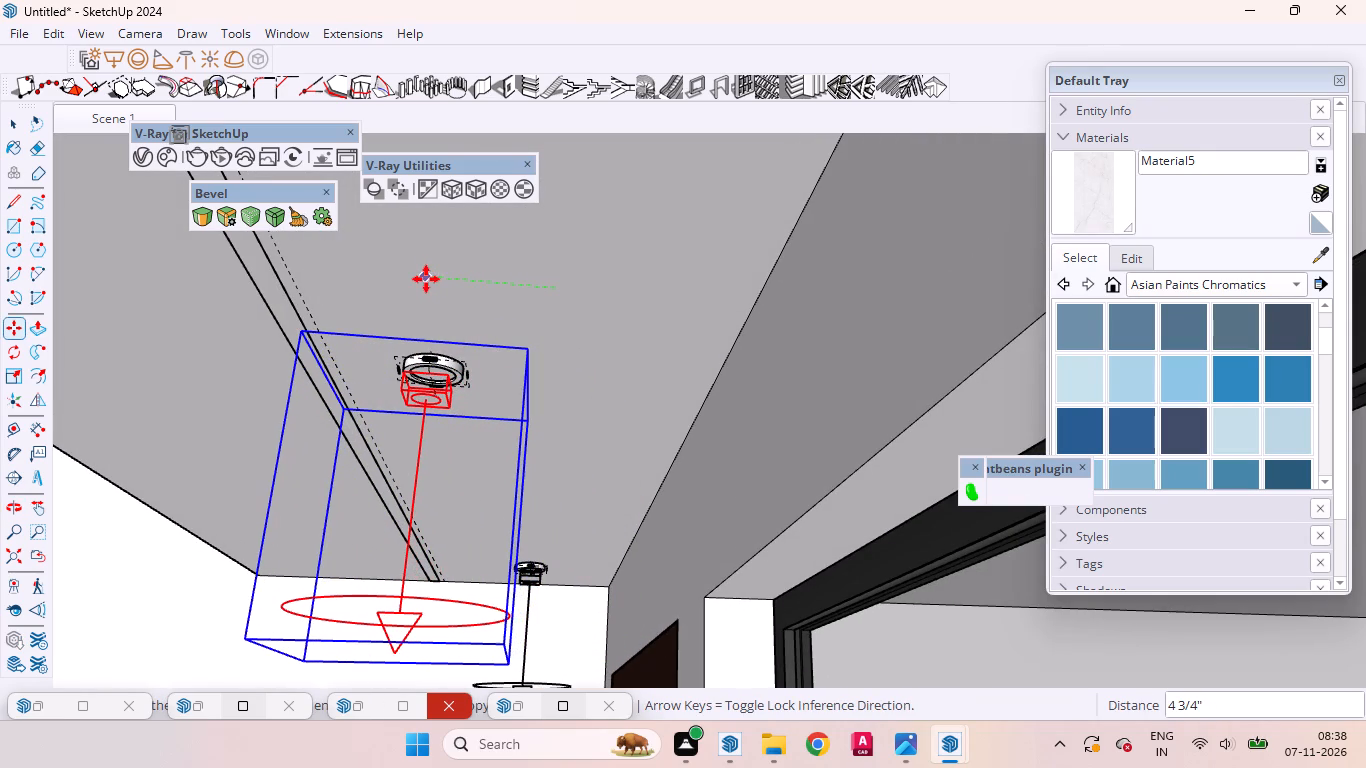
pyautogui.click(426, 279)
# Copy the second downlight's IES light about 4' along the row to the third downlight, above the glazed opening.
pyautogui.moveTo(373, 359); pyautogui.dragTo(1090, 358, button='middle')
pyautogui.scroll(-5, 680, 338)
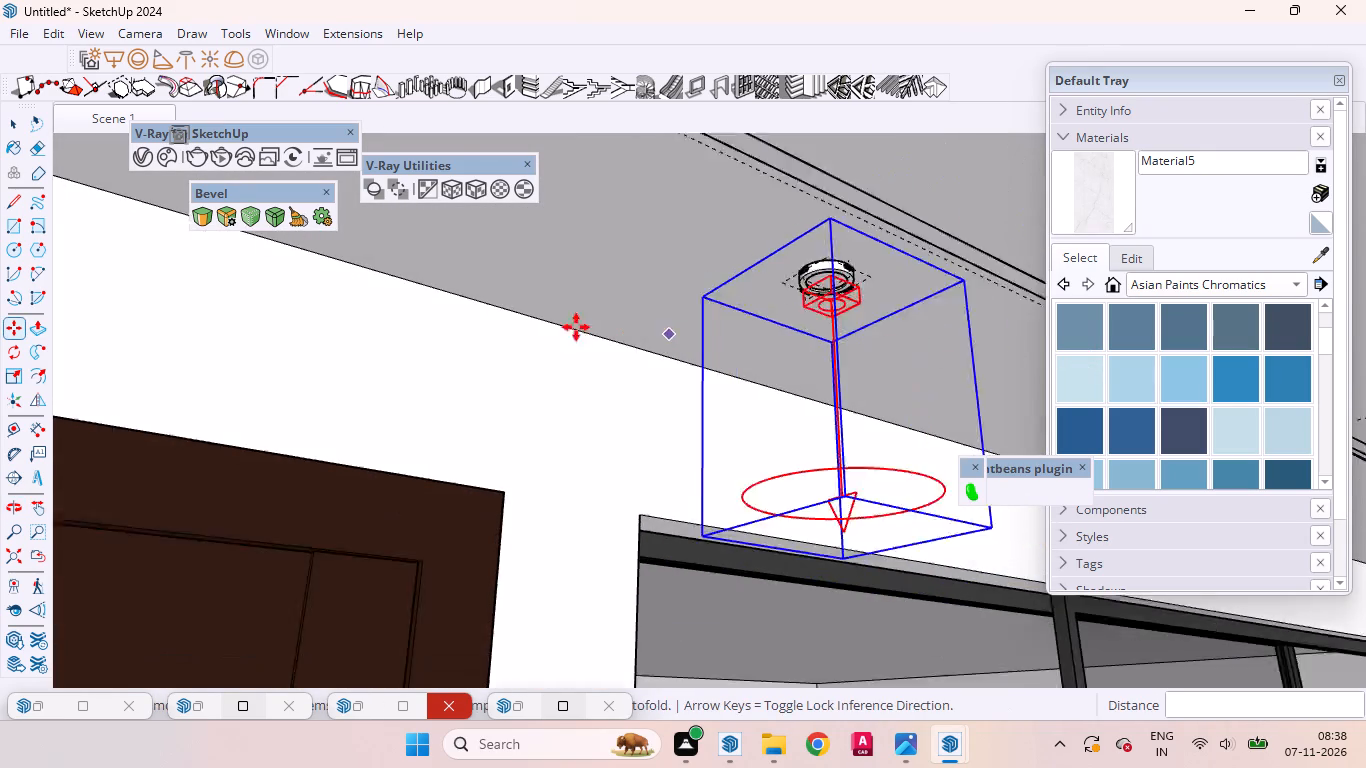
pyautogui.scroll(-10, 464, 328)
pyautogui.scroll(4, 589, 342)
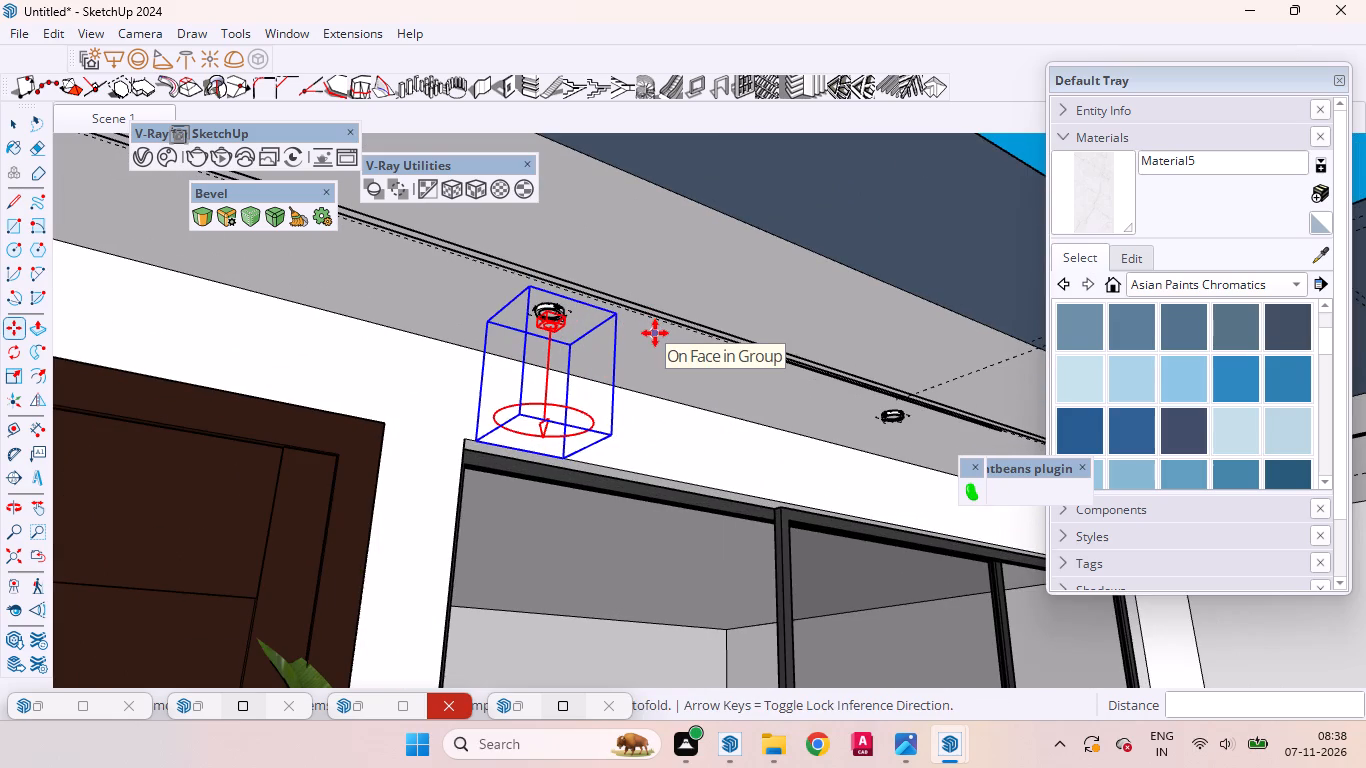
pyautogui.click(652, 335)
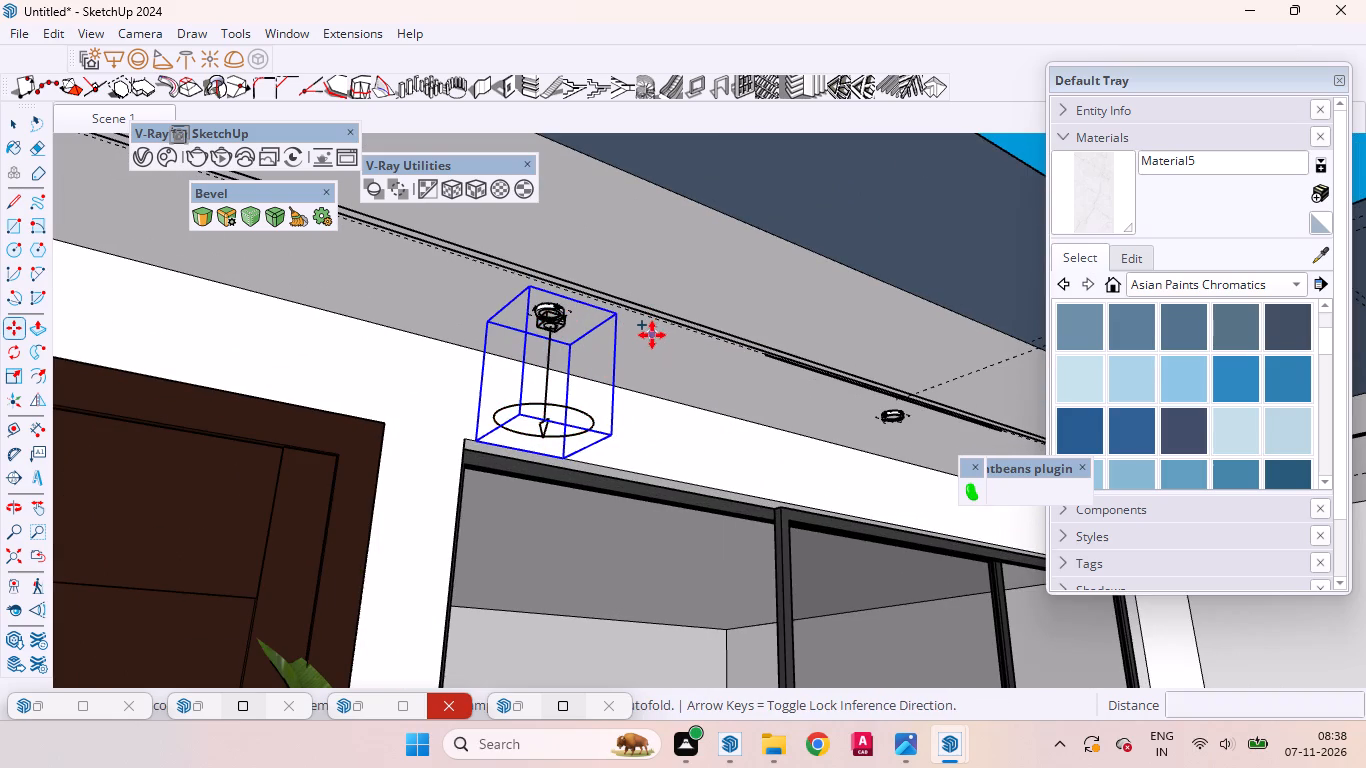
pyautogui.scroll(-4, 648, 380)
pyautogui.scroll(6, 856, 427)
pyautogui.scroll(-1, 865, 415)
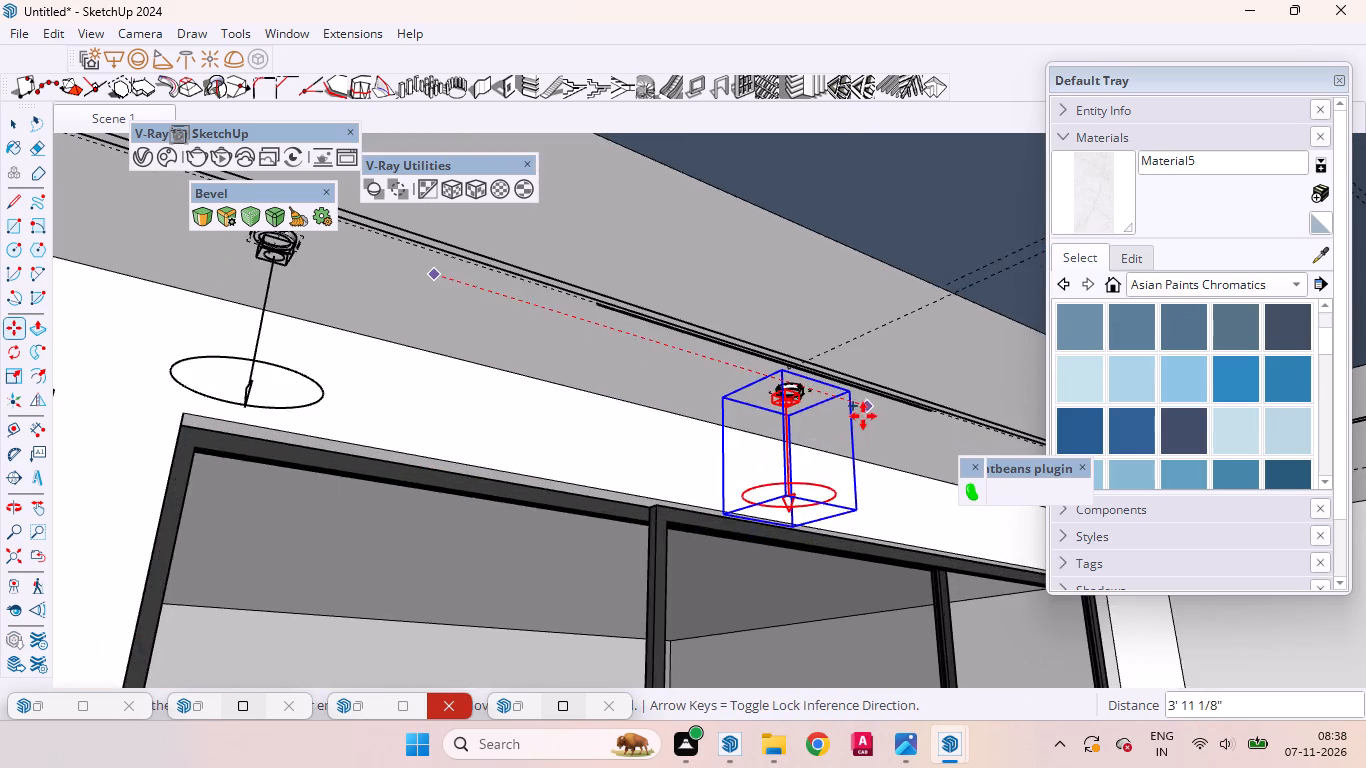
pyautogui.scroll(6, 863, 416)
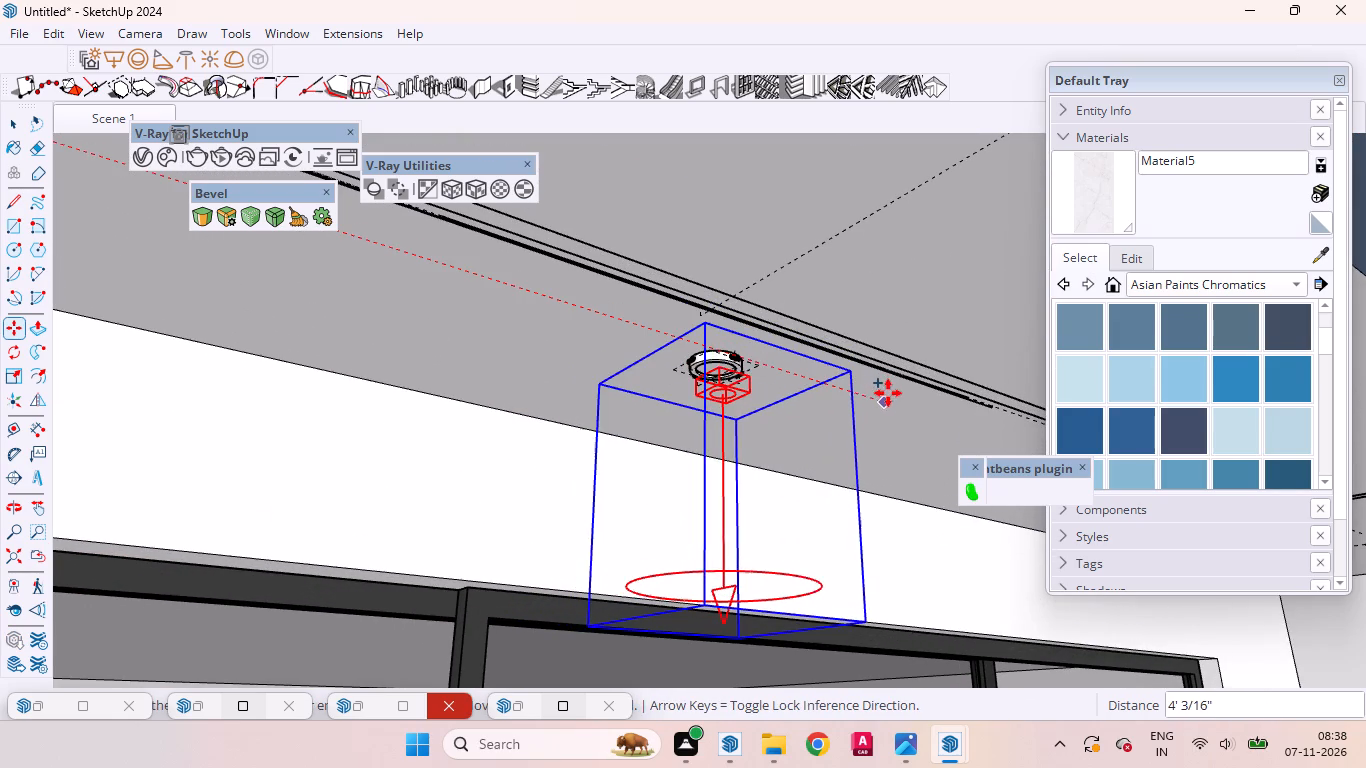
pyautogui.click(890, 396)
# Shift the third downlight's IES light by 11/16" to align it under its fixture.
pyautogui.scroll(4, 784, 408)
pyautogui.moveTo(737, 432); pyautogui.dragTo(675, 416, button='middle')
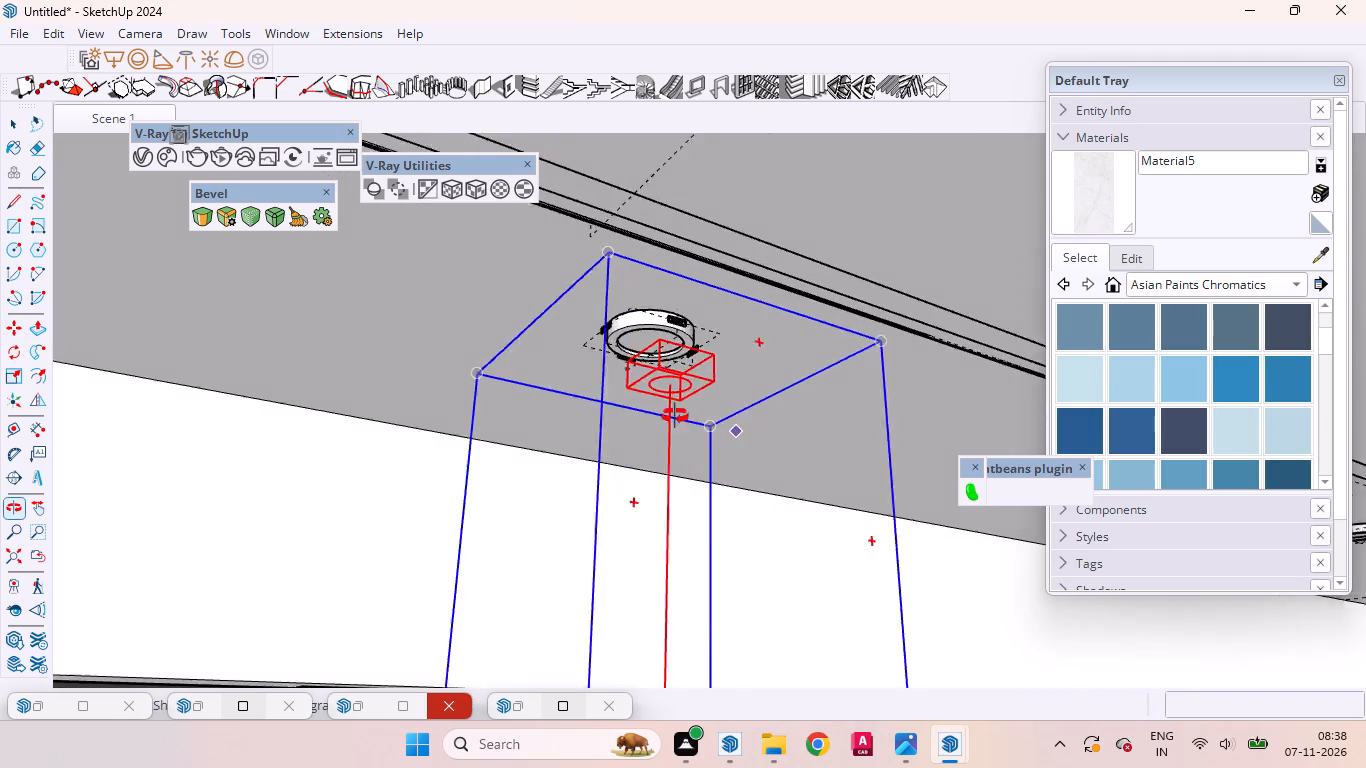
pyautogui.moveTo(675, 416); pyautogui.dragTo(554, 444, button='middle')
pyautogui.click(624, 390)
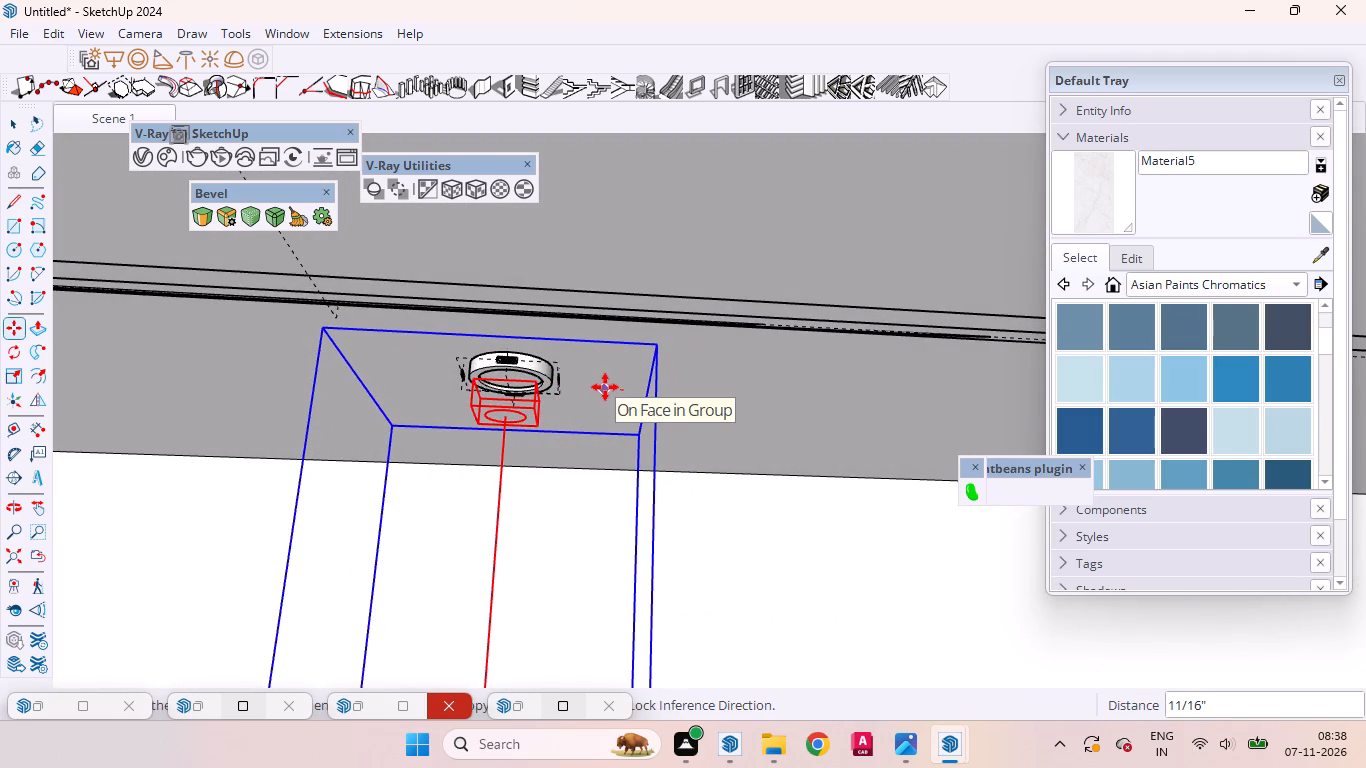
pyautogui.click(605, 387)
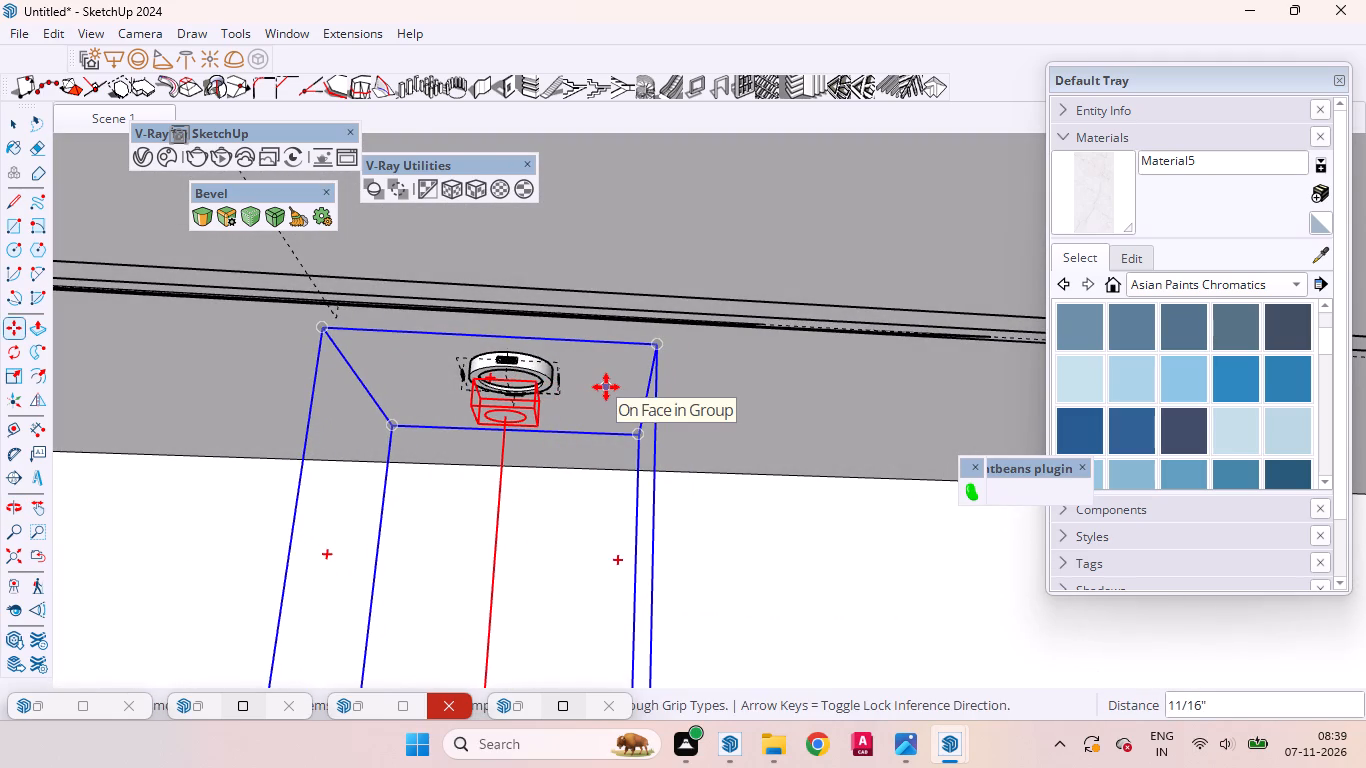
# Copy the third downlight's IES light about 3' 11 7/8" along the row to the fourth downlight.
pyautogui.click(598, 385)
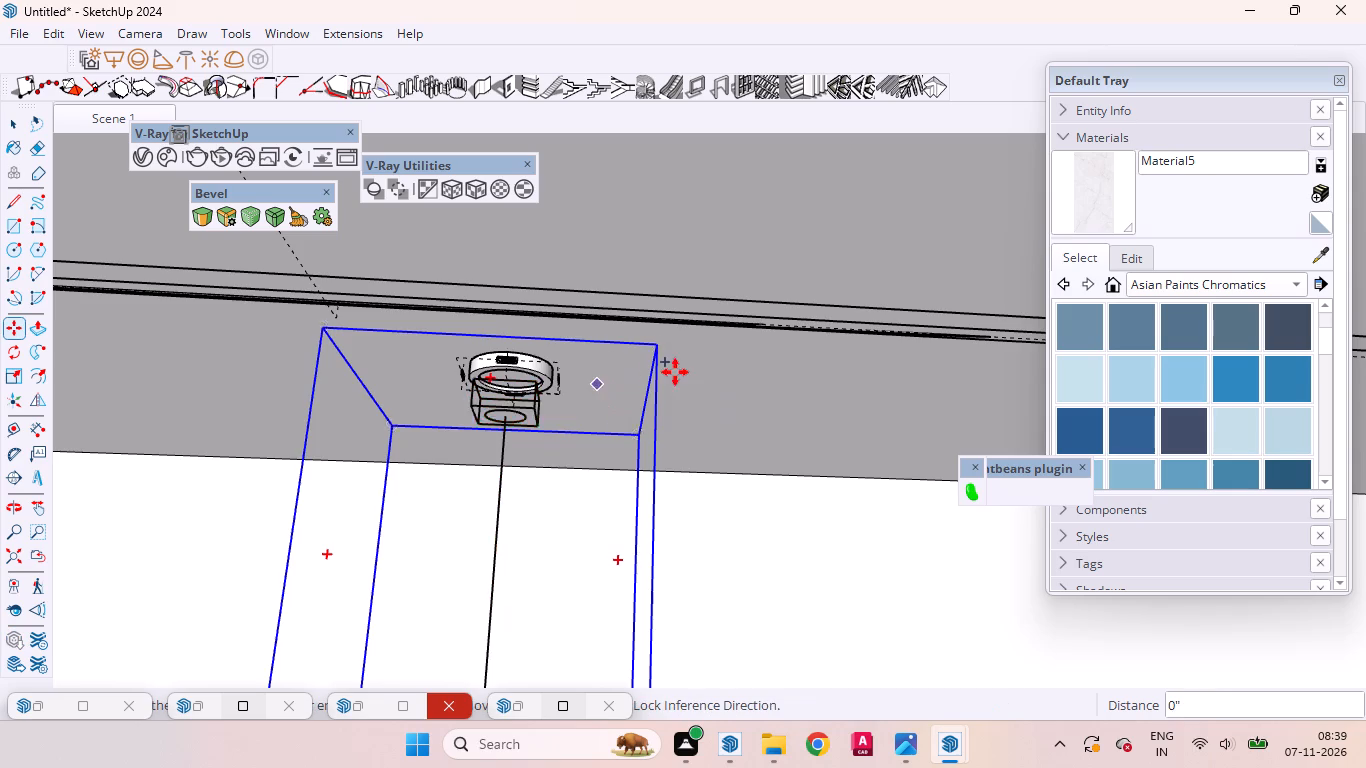
pyautogui.scroll(-17, 600, 394)
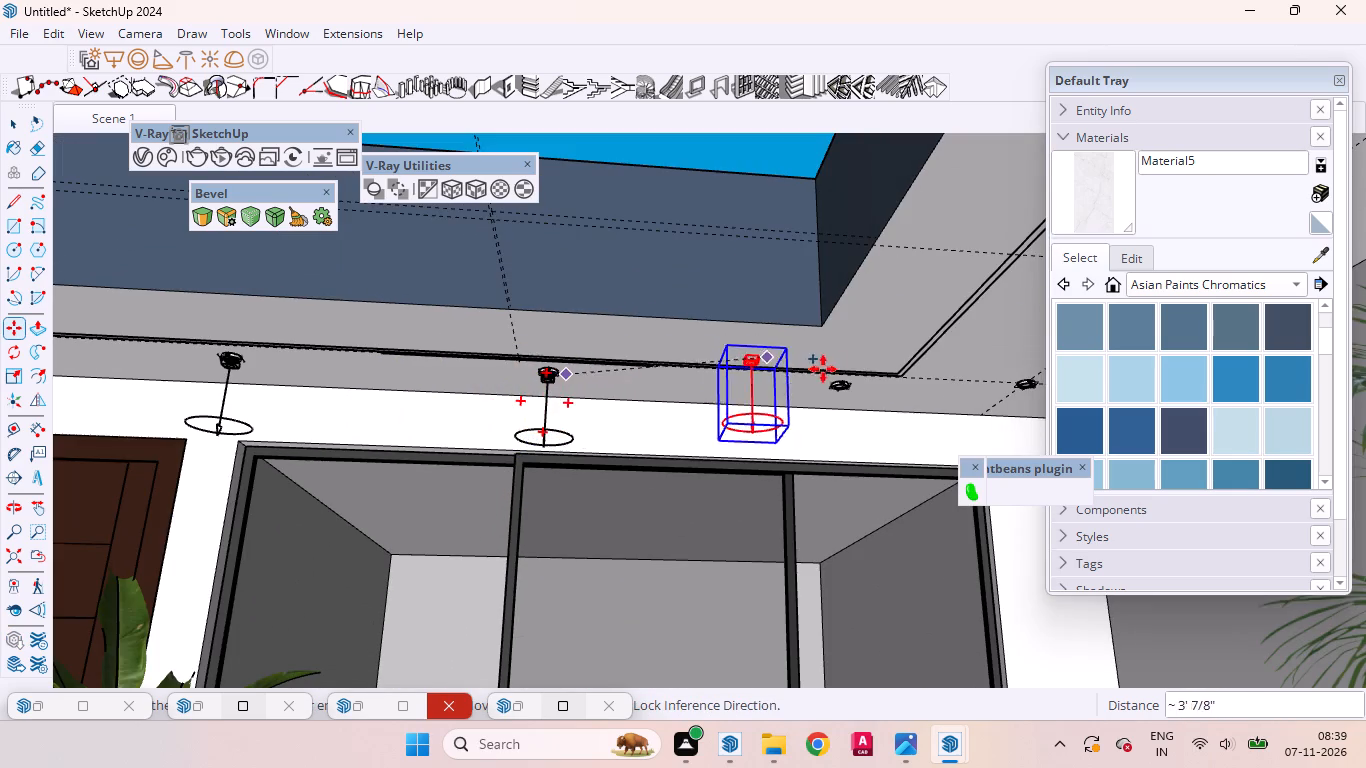
pyautogui.scroll(14, 873, 394)
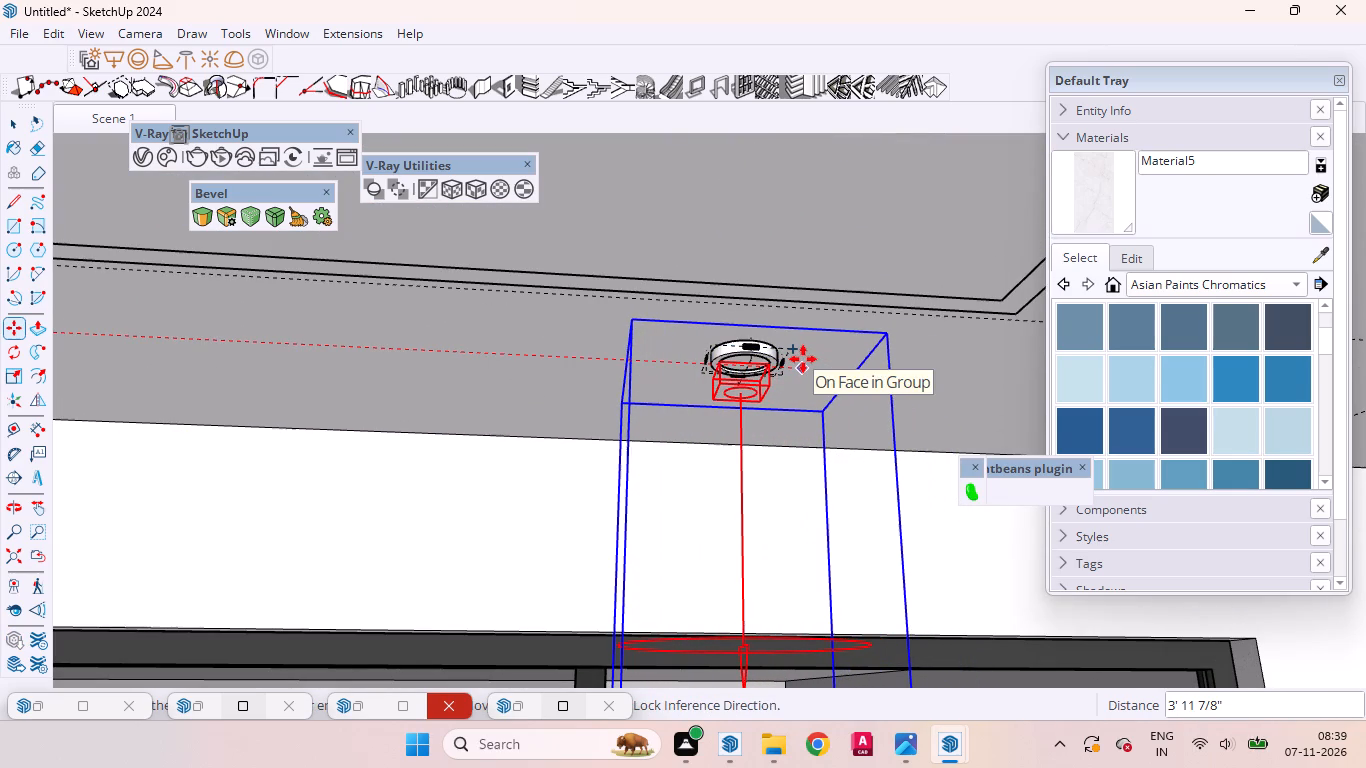
pyautogui.click(803, 359)
# Copy the fourth downlight's IES light about 3' 6 1/4" along the row towards the corner downlight.
pyautogui.moveTo(777, 414); pyautogui.dragTo(849, 354, button='middle')
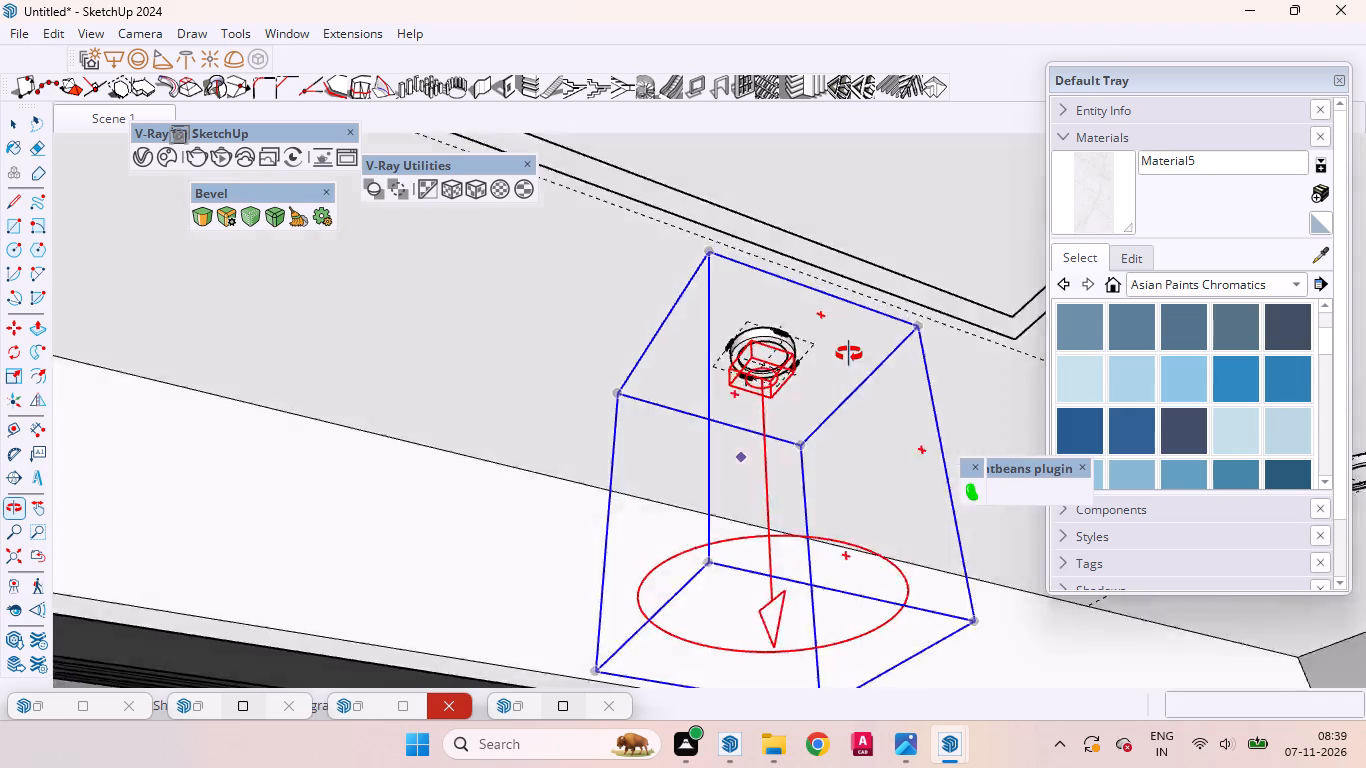
pyautogui.moveTo(849, 354); pyautogui.dragTo(730, 409, button='middle')
pyautogui.scroll(-17, 677, 352)
pyautogui.scroll(3, 712, 339)
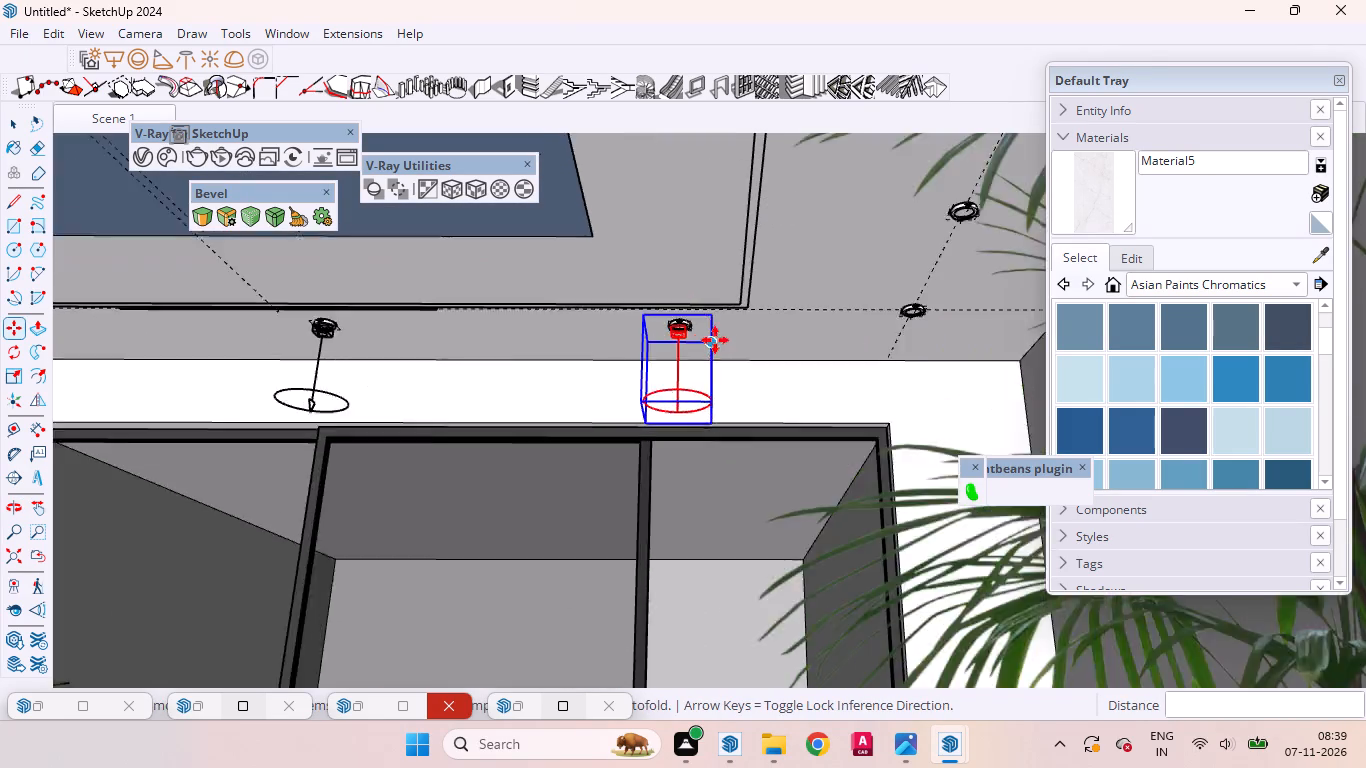
pyautogui.scroll(4, 715, 340)
pyautogui.scroll(-1, 749, 346)
pyautogui.scroll(3, 749, 346)
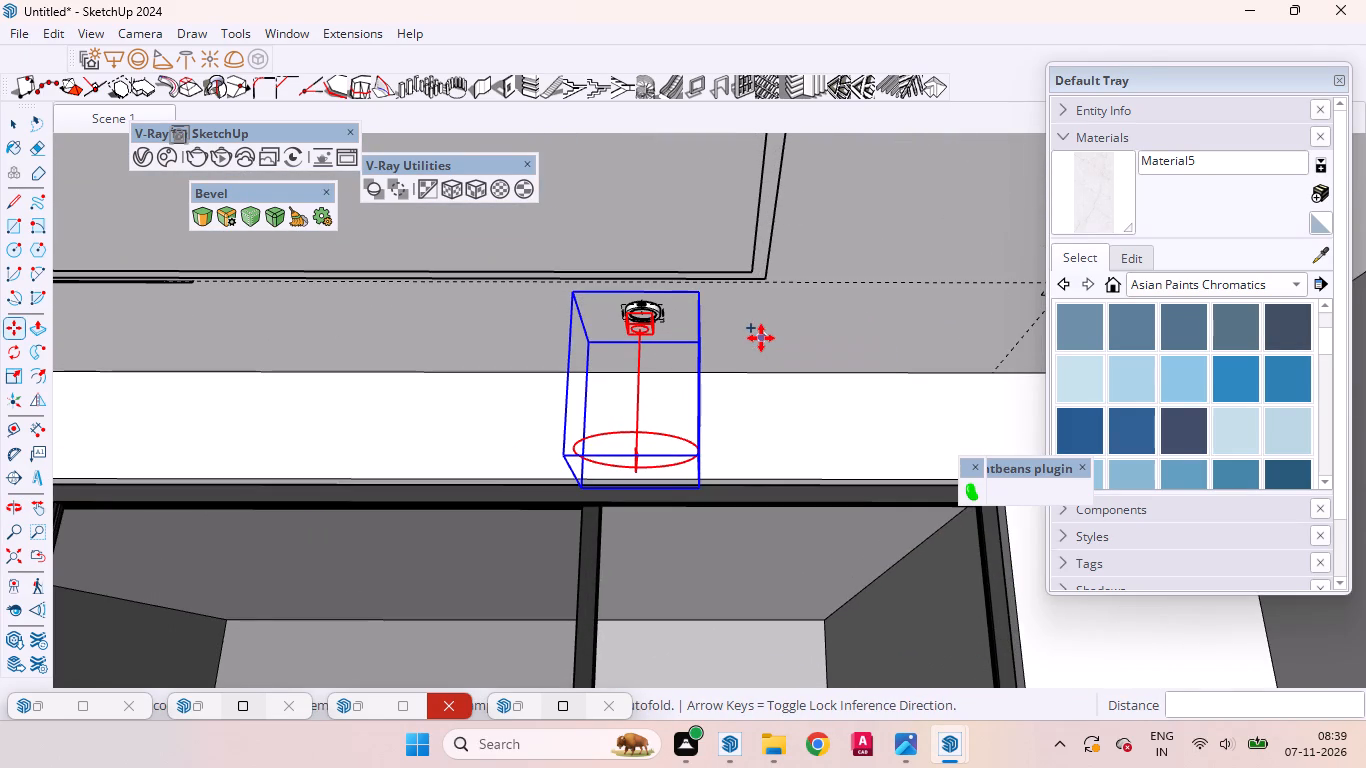
pyautogui.click(746, 335)
pyautogui.scroll(-3, 762, 351)
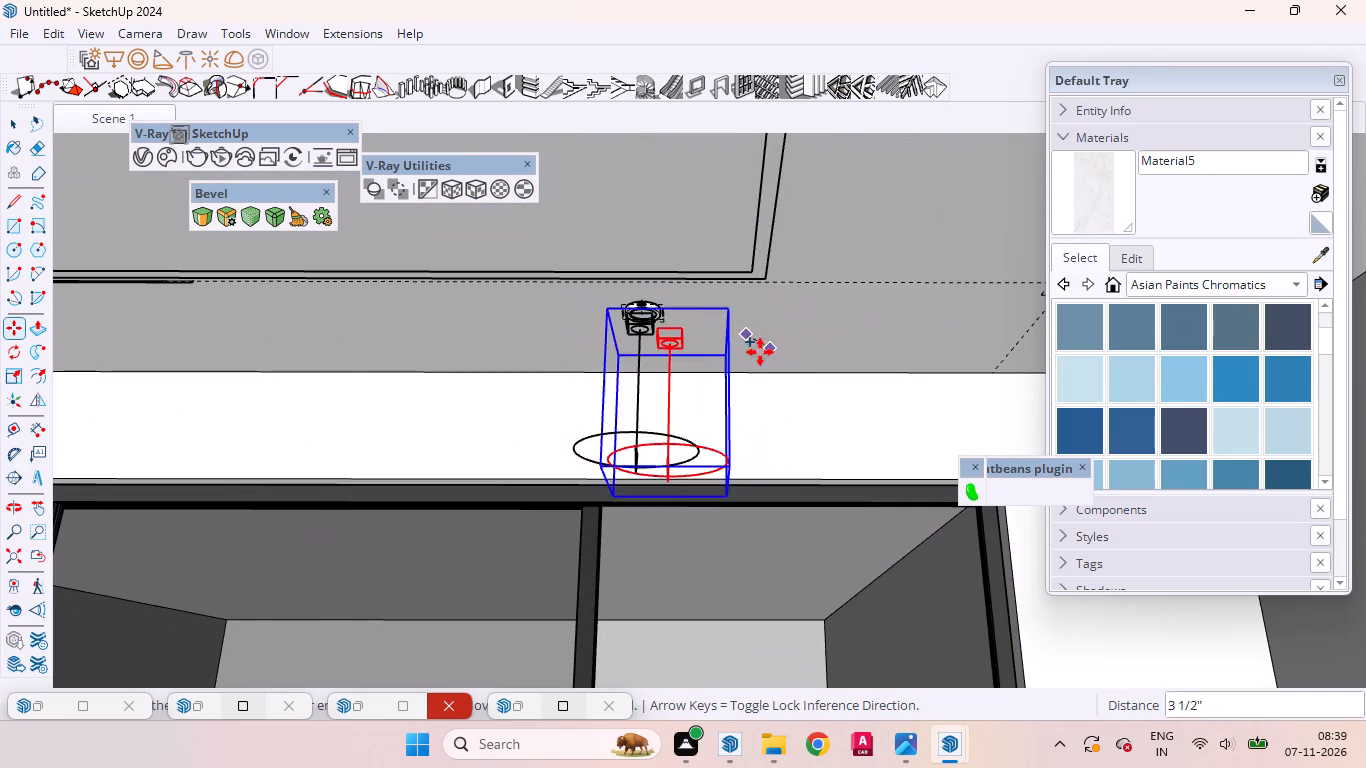
pyautogui.scroll(-5, 760, 352)
pyautogui.scroll(5, 935, 331)
pyautogui.scroll(-1, 938, 328)
pyautogui.scroll(2, 941, 321)
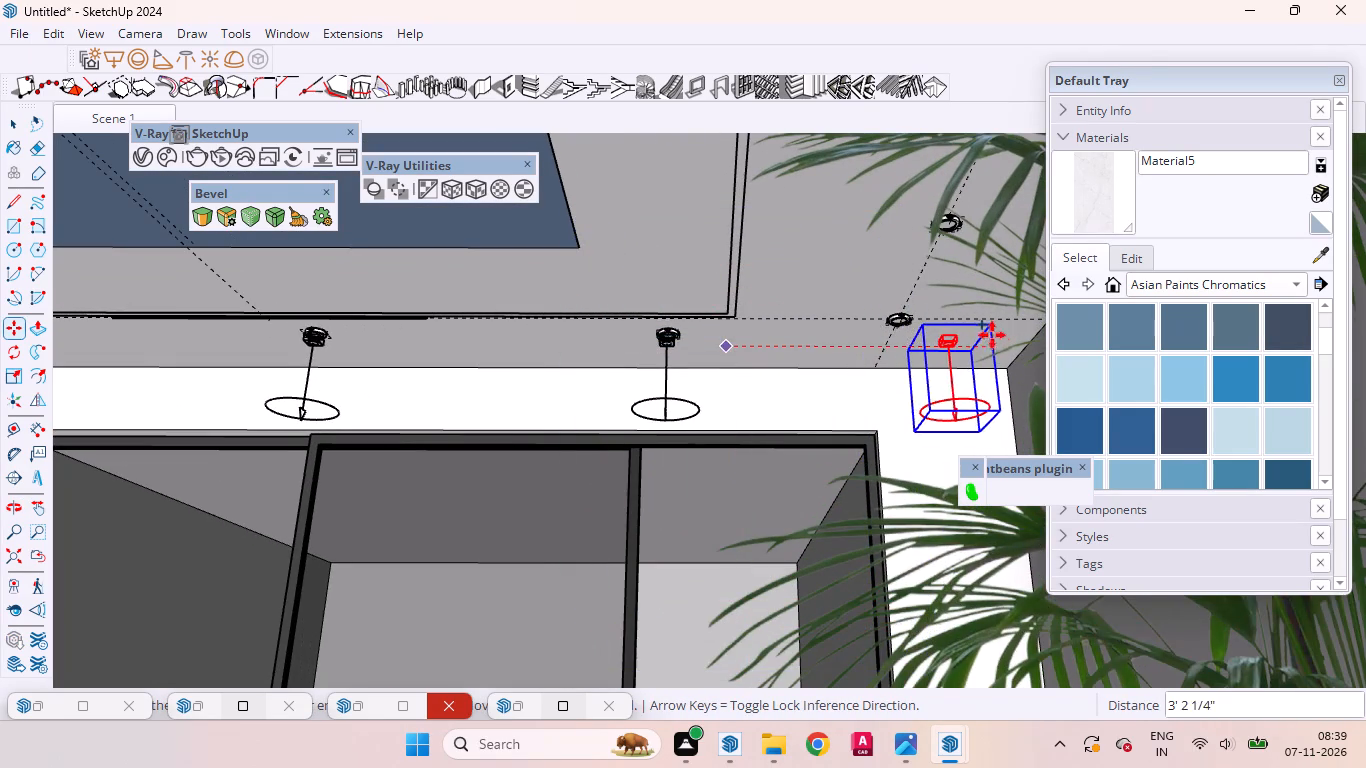
pyautogui.scroll(8, 982, 331)
pyautogui.click(1030, 352)
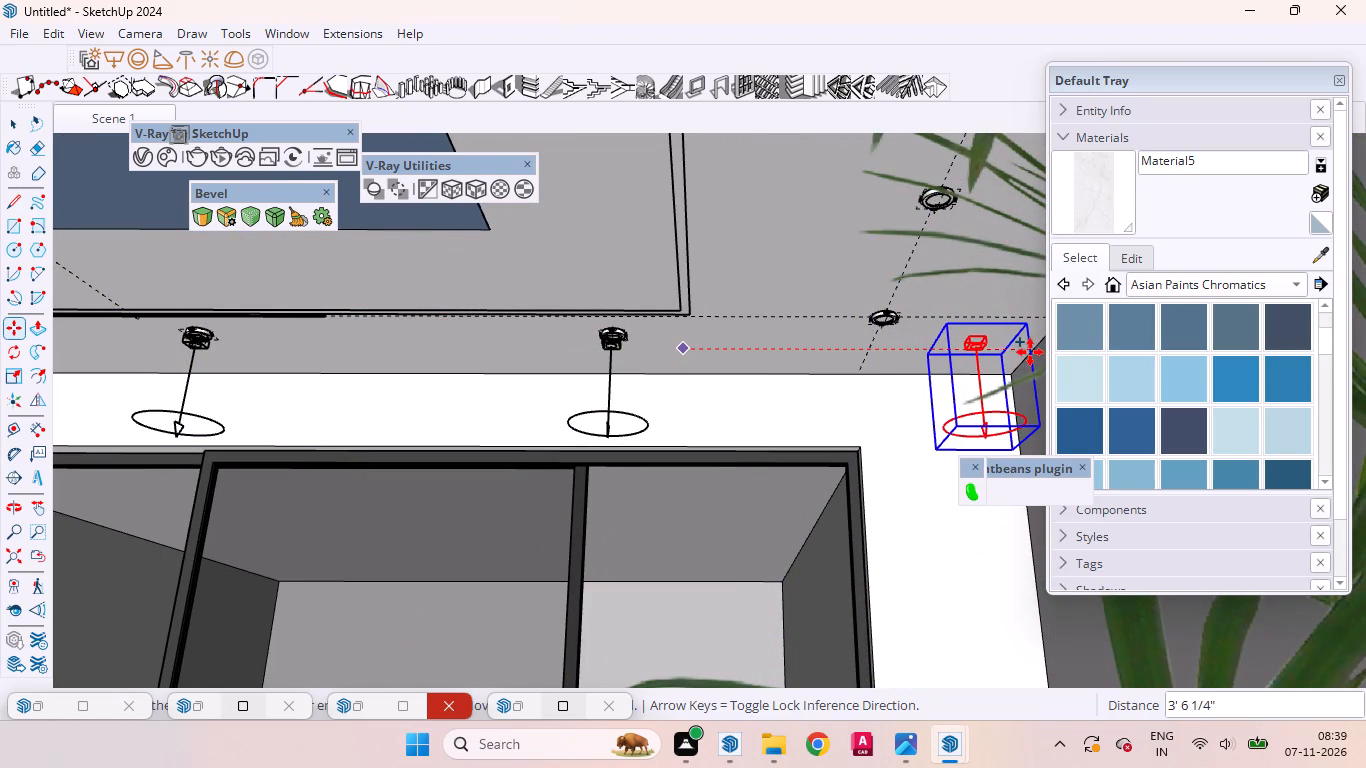
# Move the newest IES light copy about 1' across the ceiling onto the corner downlight at the crossing guides.
pyautogui.scroll(4, 955, 339)
pyautogui.scroll(-2, 961, 331)
pyautogui.scroll(6, 961, 331)
pyautogui.scroll(-1, 965, 322)
pyautogui.scroll(6, 965, 322)
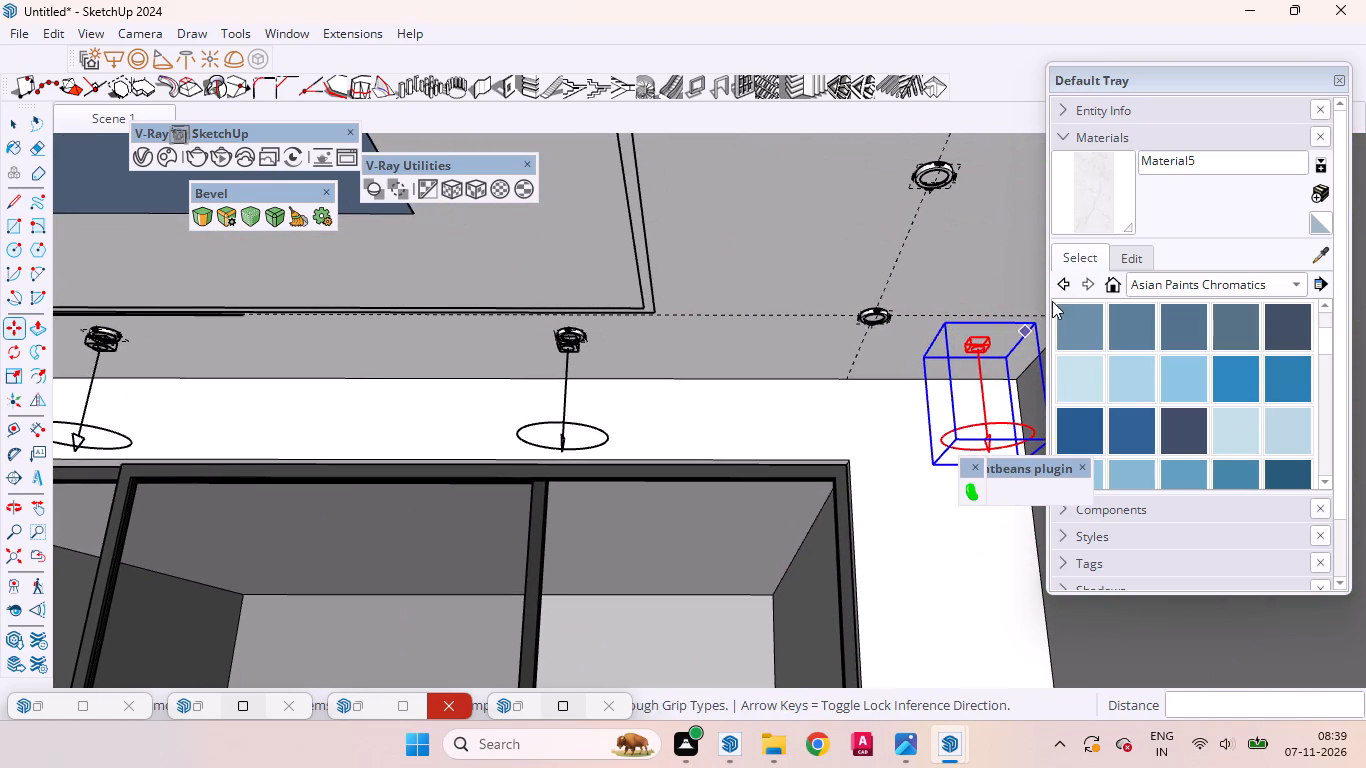
pyautogui.scroll(9, 963, 281)
pyautogui.click(984, 309)
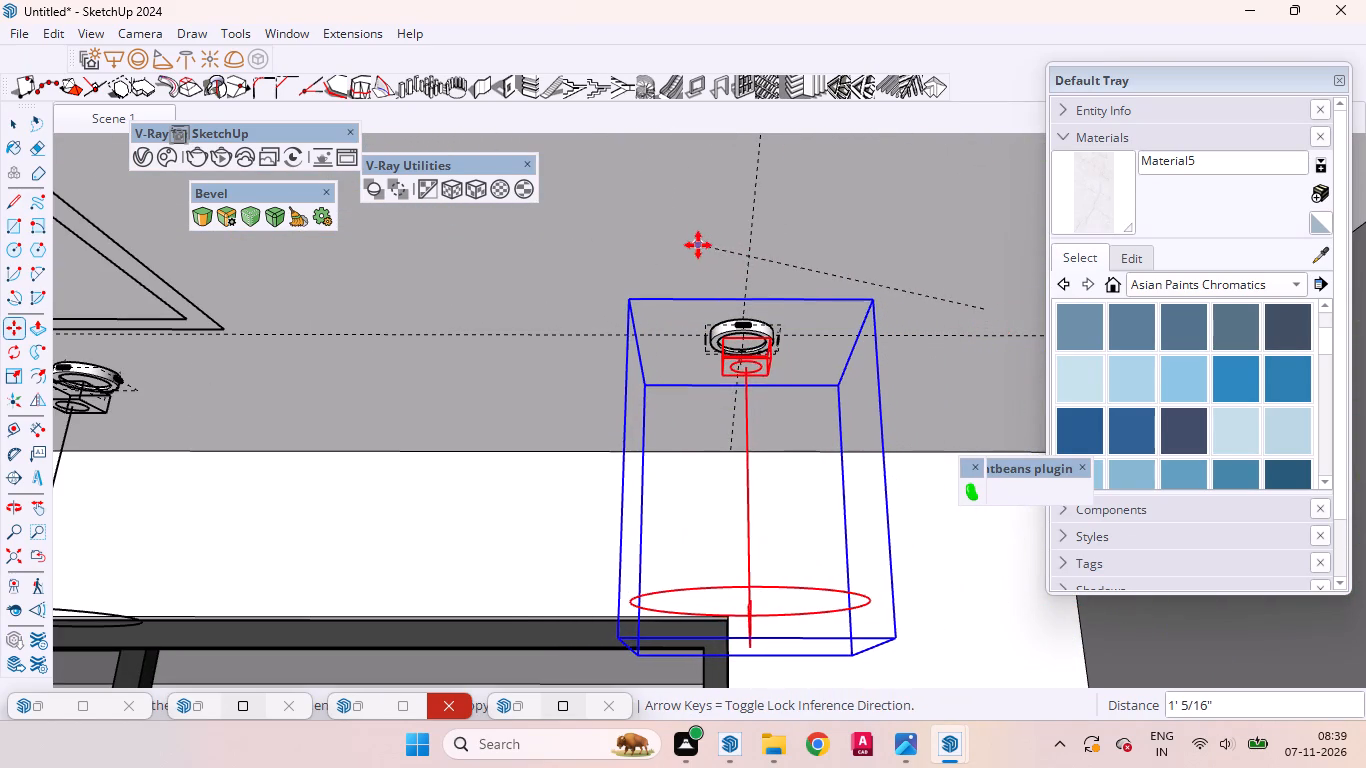
pyautogui.click(692, 243)
# Shift the corner downlight's IES light by 7/16" to centre it under its fixture.
pyautogui.moveTo(616, 283); pyautogui.dragTo(970, 285, button='middle')
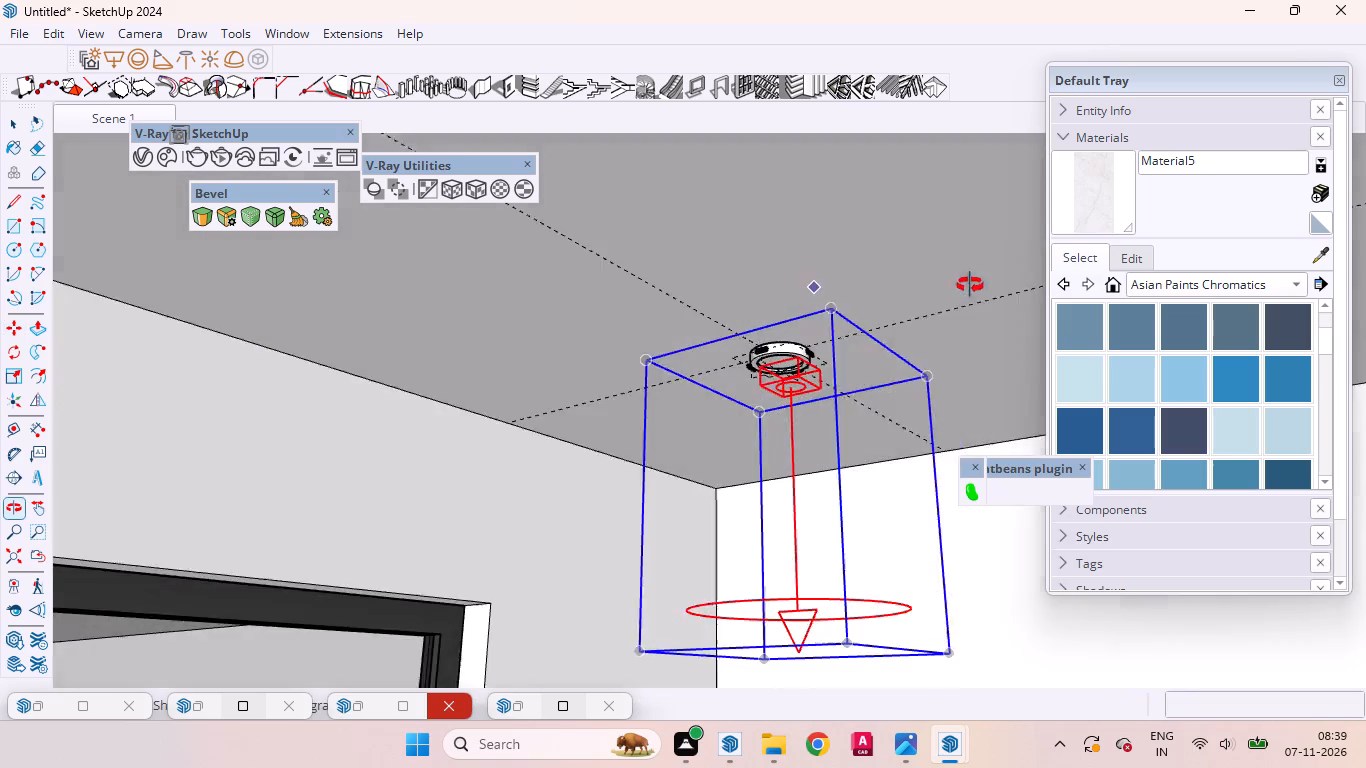
pyautogui.moveTo(970, 285); pyautogui.dragTo(1085, 259, button='middle')
pyautogui.scroll(1, 919, 342)
pyautogui.scroll(-1, 919, 342)
pyautogui.scroll(5, 919, 342)
pyautogui.click(842, 272)
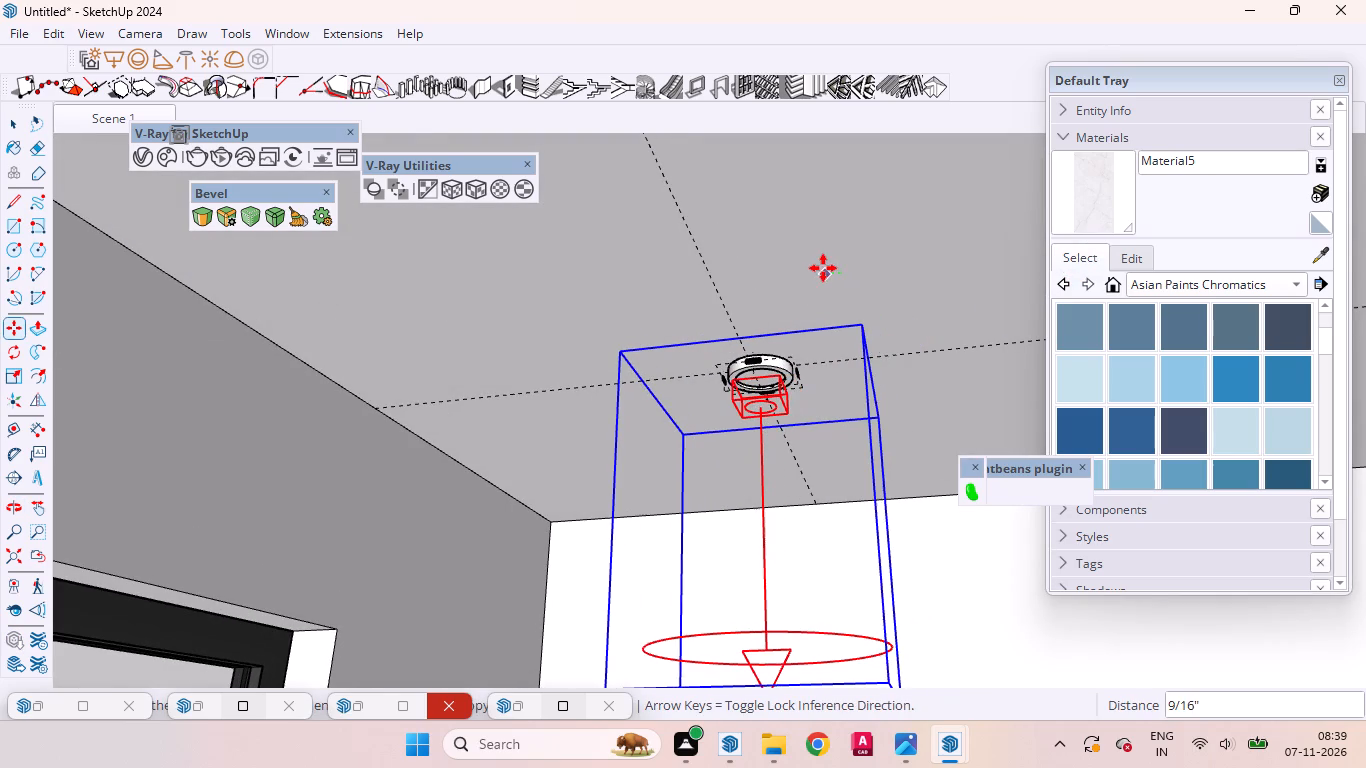
pyautogui.click(828, 268)
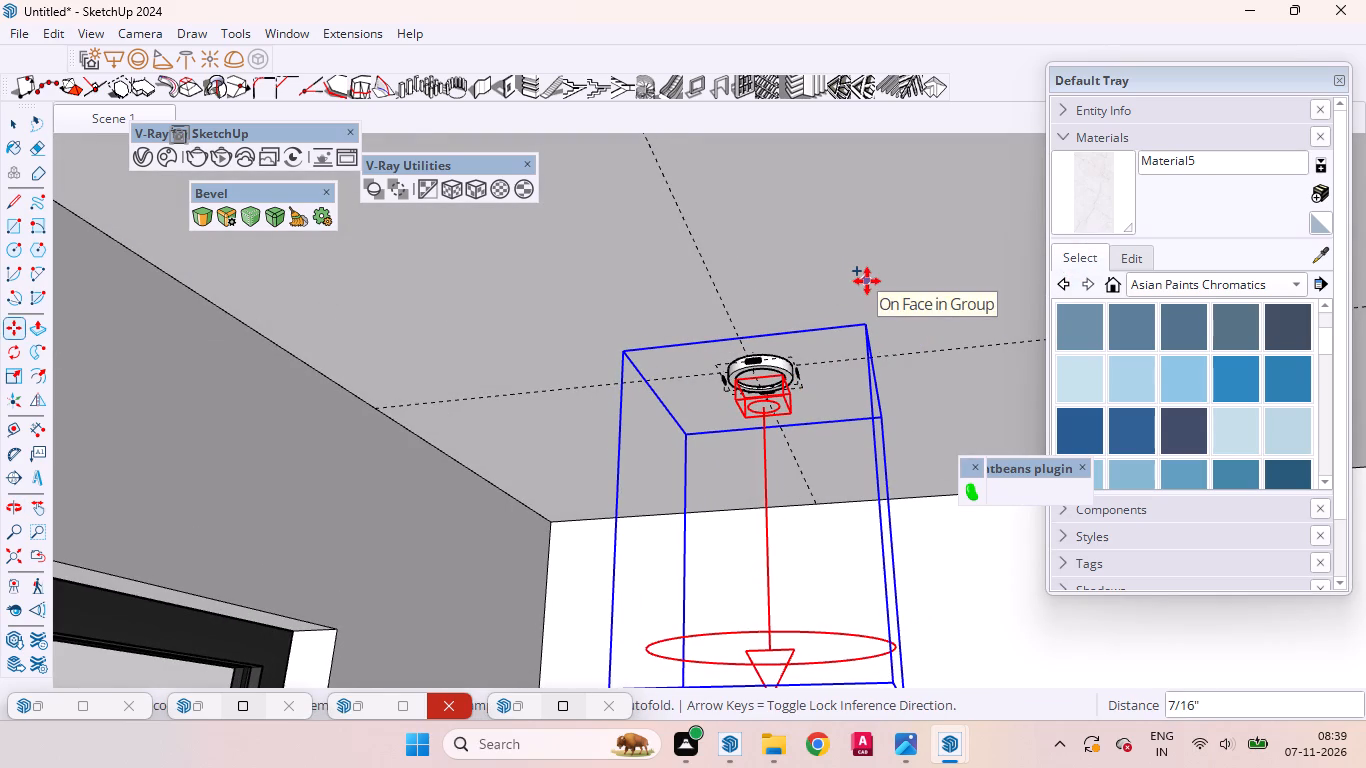
# Copy the corner downlight's IES light 2' along the adjoining ceiling row and repeat it as a *4 array.
pyautogui.click(788, 305)
pyautogui.scroll(-11, 659, 352)
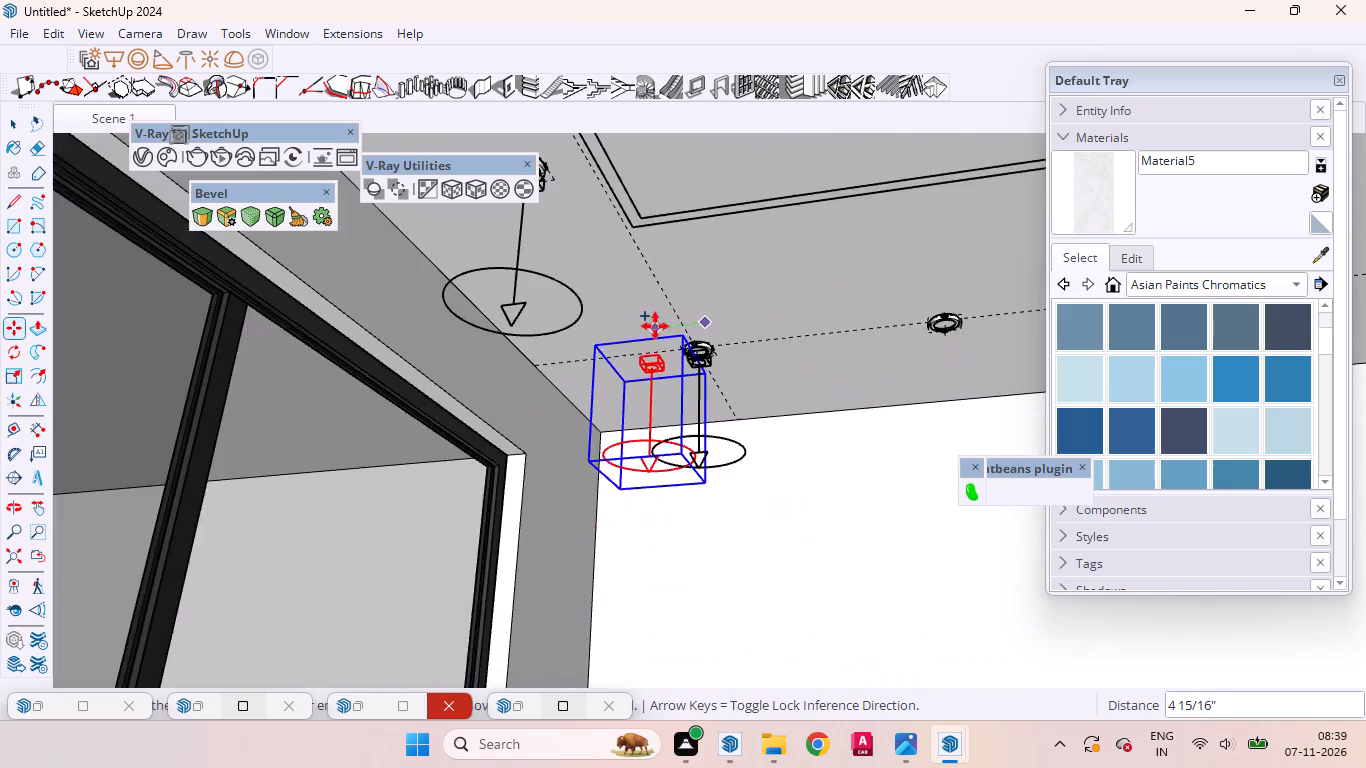
pyautogui.scroll(-5, 655, 326)
pyautogui.scroll(11, 856, 310)
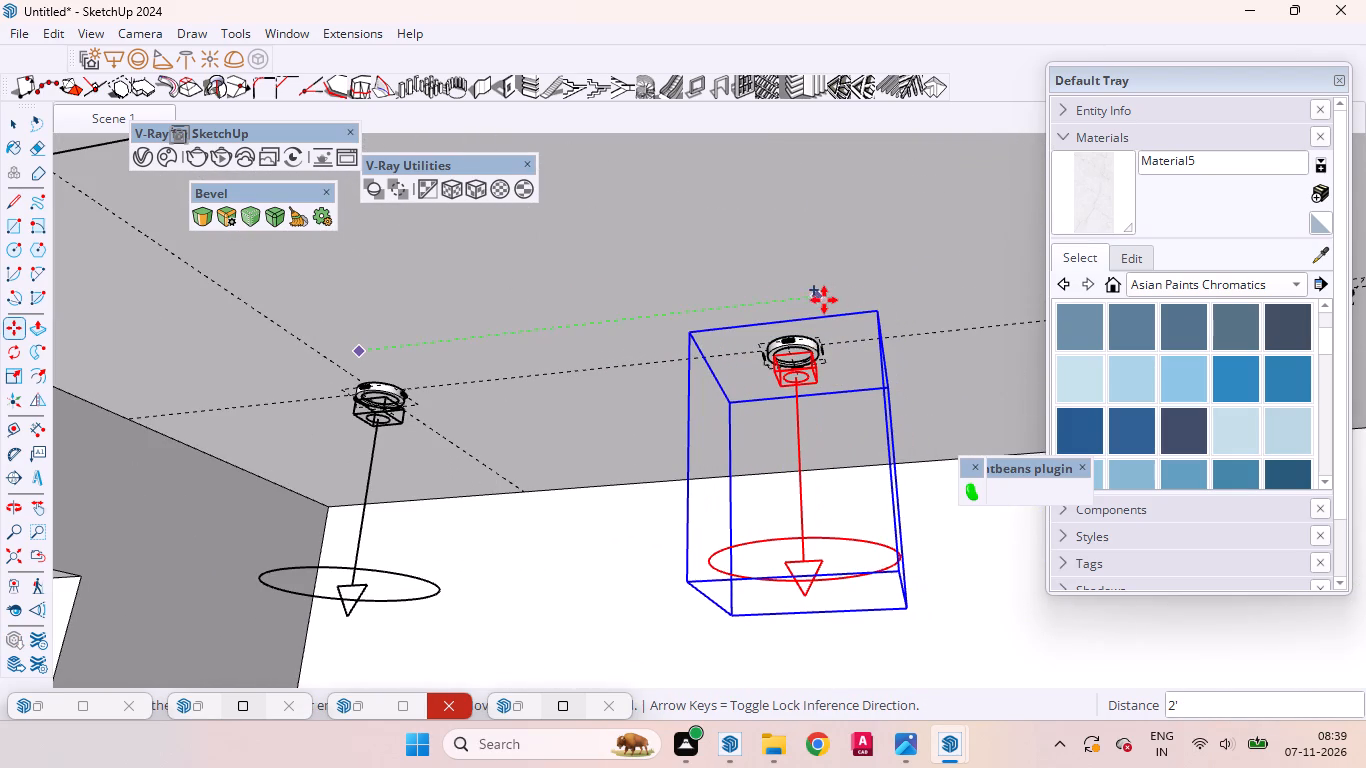
pyautogui.click(819, 297)
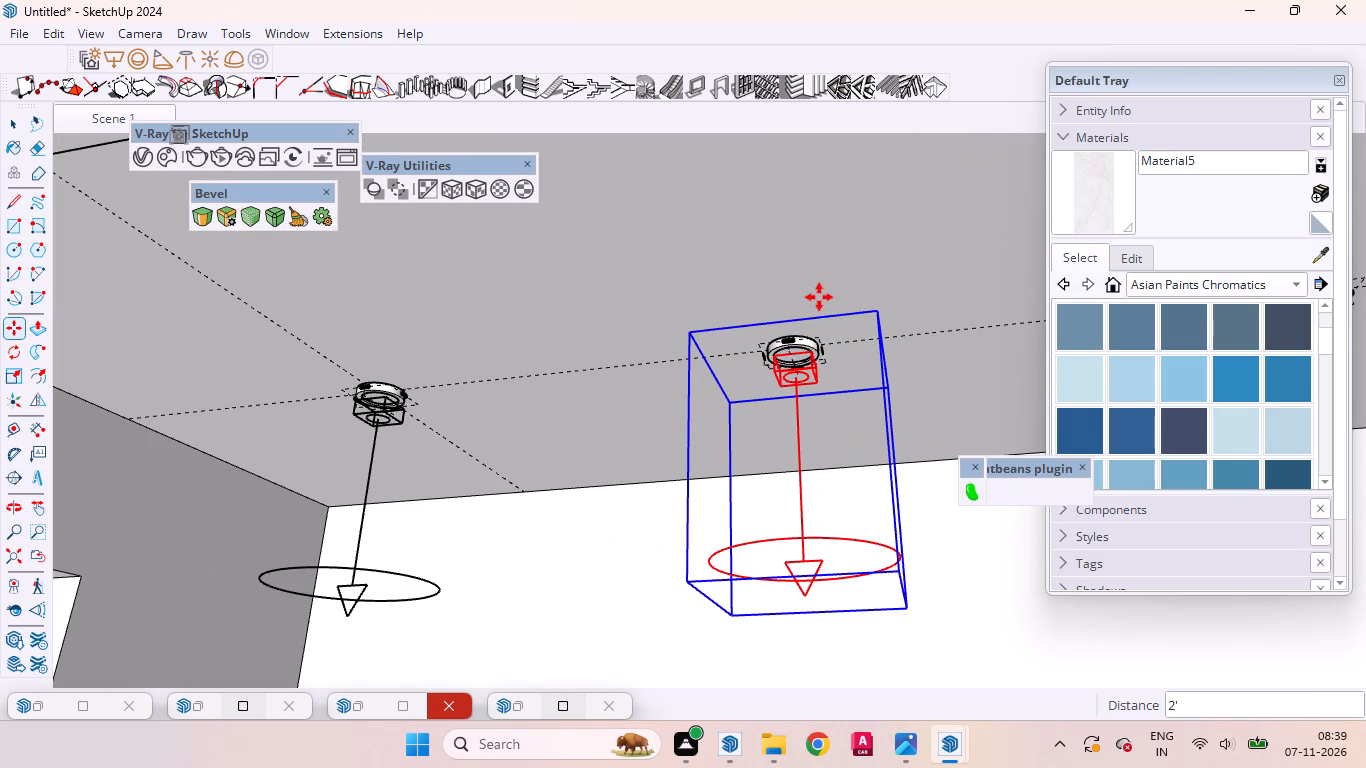
pyautogui.hotkey('shift', '*')
pyautogui.press('4')
pyautogui.press('Return')
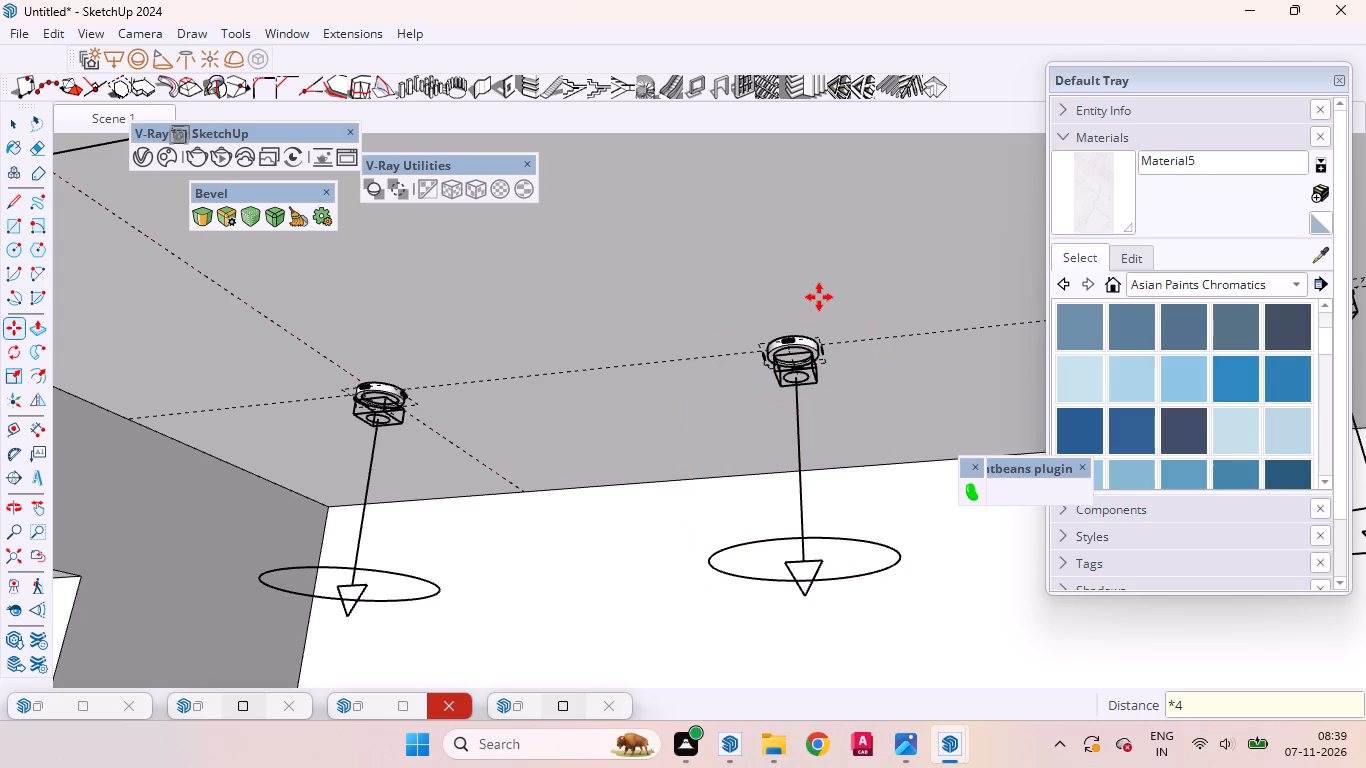
pyautogui.press('space')
# Erase the surplus IES light at the end of the new row, where the ceiling has no fixture.
pyautogui.scroll(-6, 593, 318)
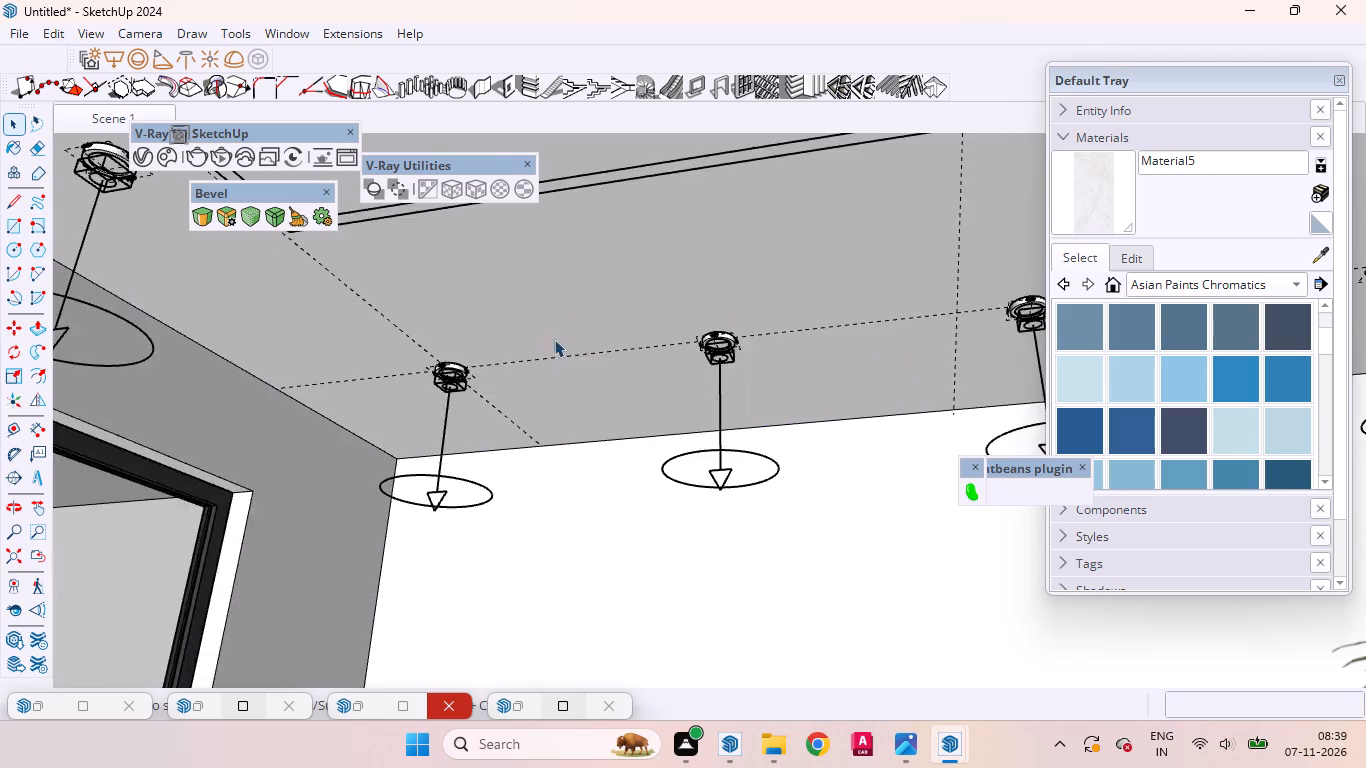
pyautogui.scroll(-11, 554, 339)
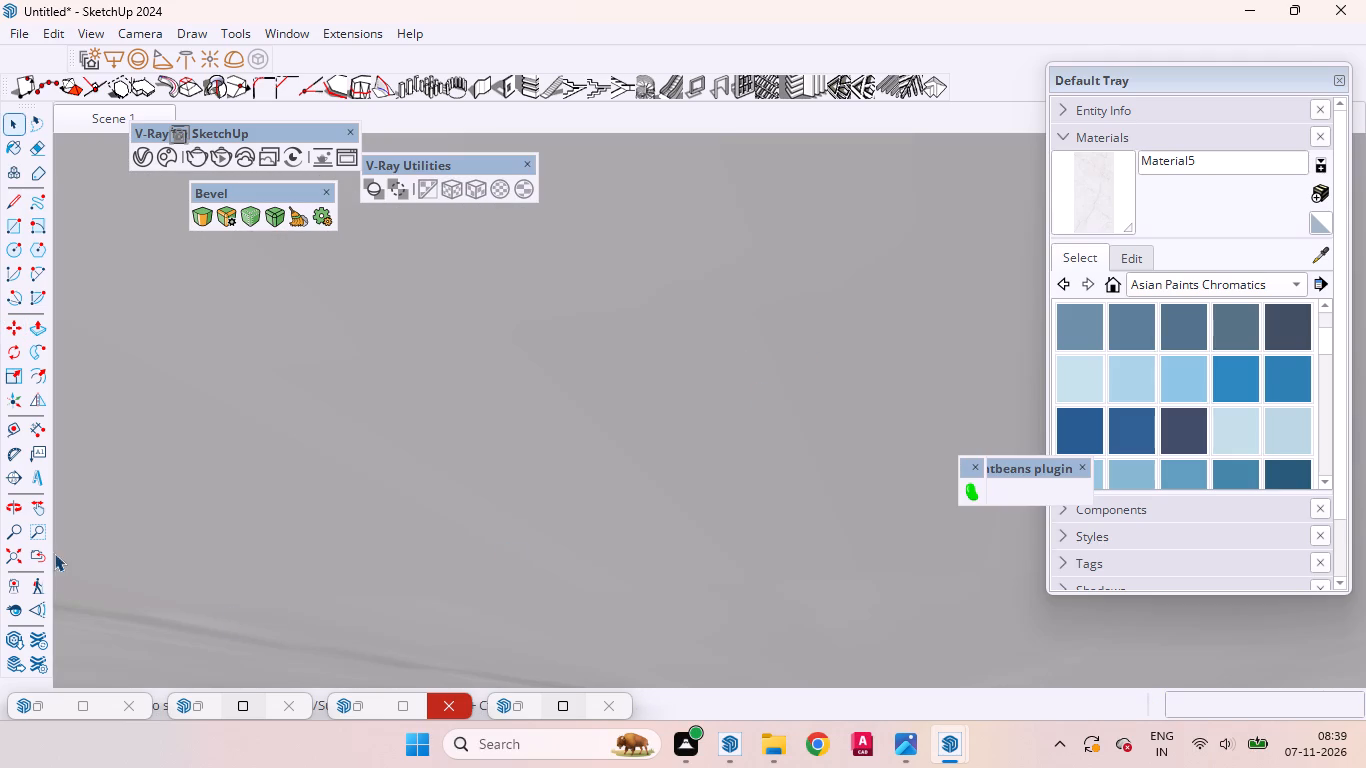
pyautogui.click(39, 553)
pyautogui.scroll(-3, 520, 489)
pyautogui.moveTo(595, 473); pyautogui.dragTo(391, 544, button='middle')
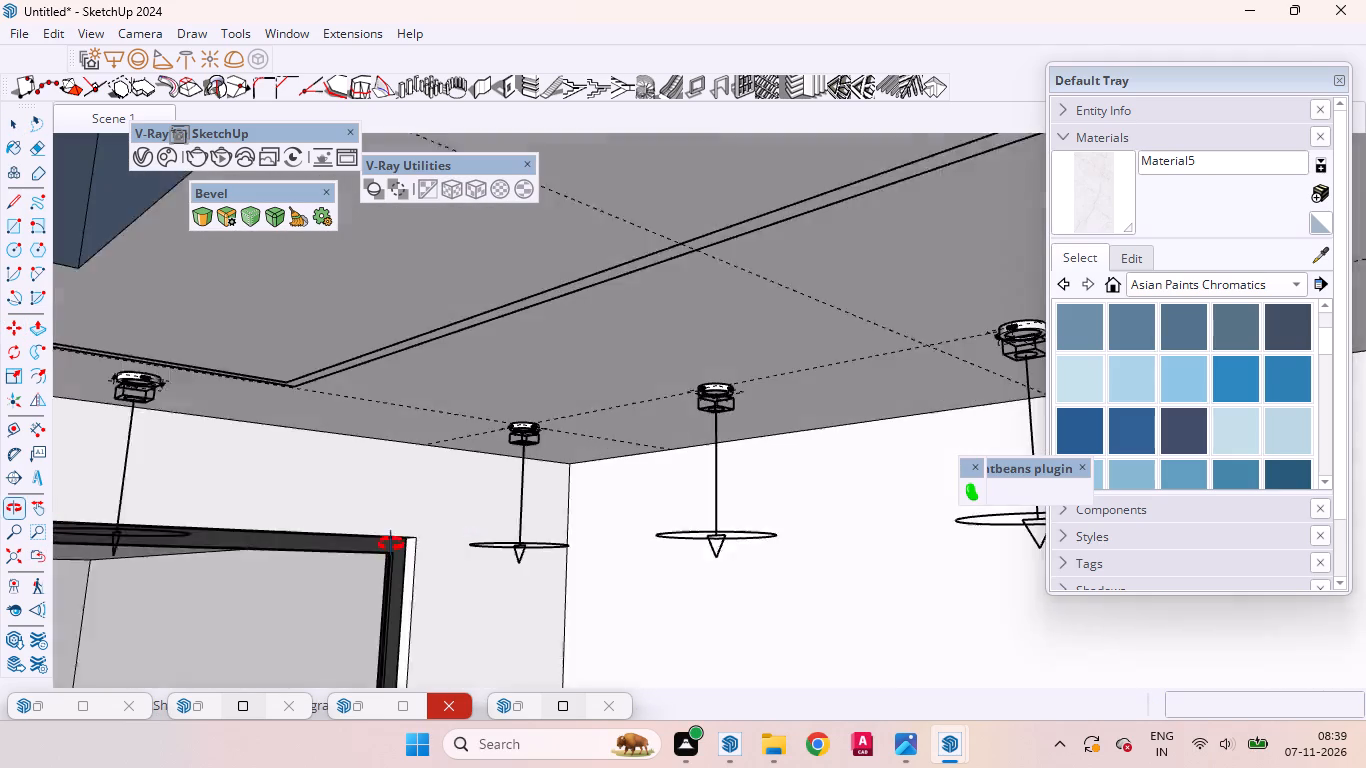
pyautogui.moveTo(391, 544); pyautogui.dragTo(388, 545, button='middle')
pyautogui.scroll(-14, 383, 526)
pyautogui.scroll(10, 595, 463)
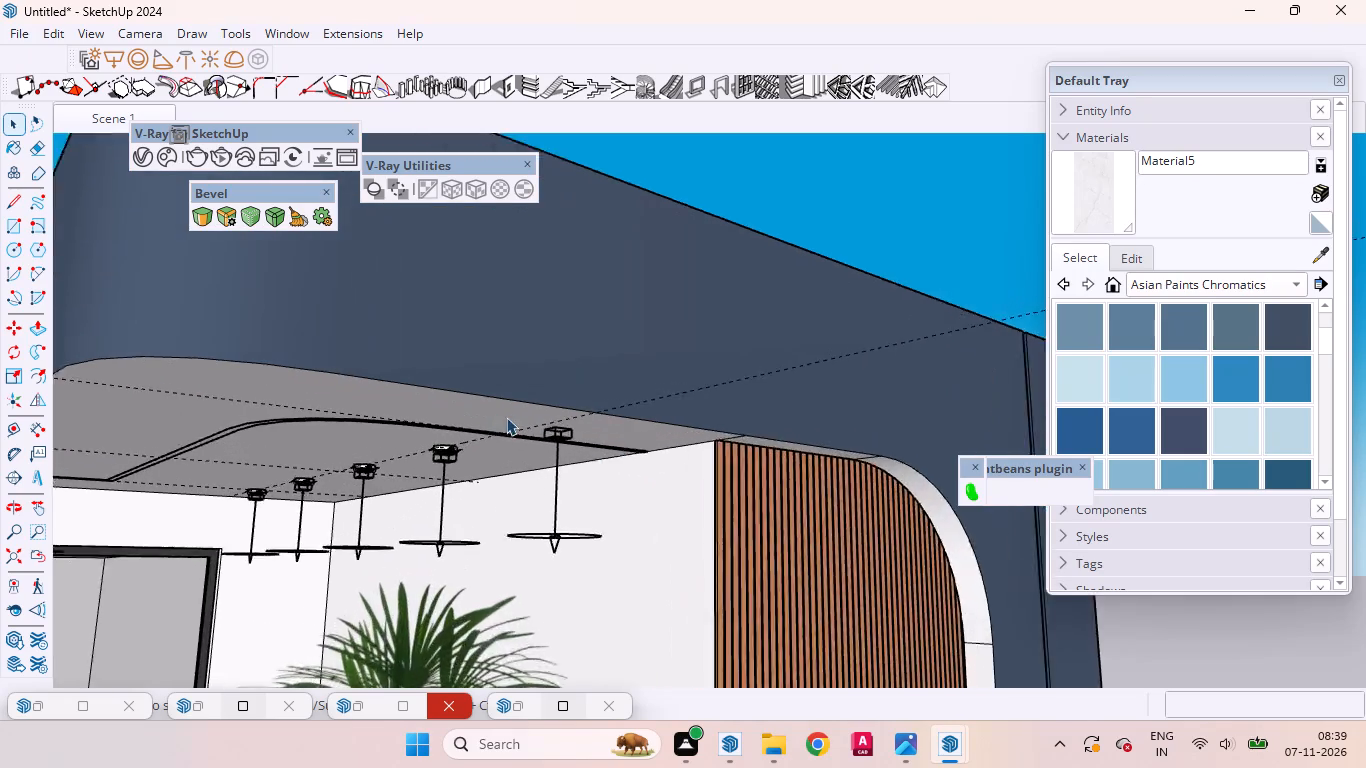
pyautogui.scroll(2, 506, 417)
pyautogui.scroll(-1, 541, 433)
pyautogui.scroll(6, 541, 433)
pyautogui.moveTo(562, 427); pyautogui.dragTo(632, 340, button='middle')
pyautogui.scroll(4, 781, 259)
pyautogui.scroll(-1, 781, 258)
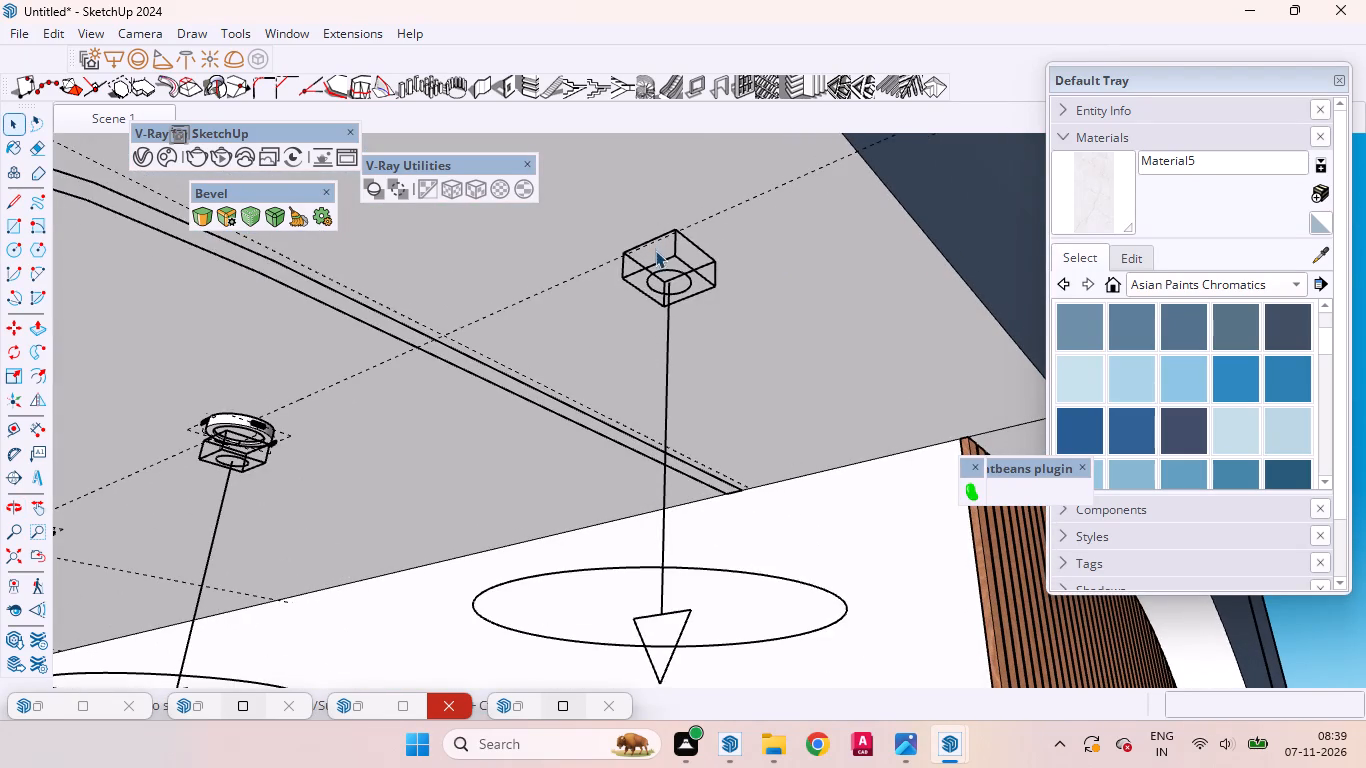
pyautogui.click(658, 262)
pyautogui.rightClick(658, 262)
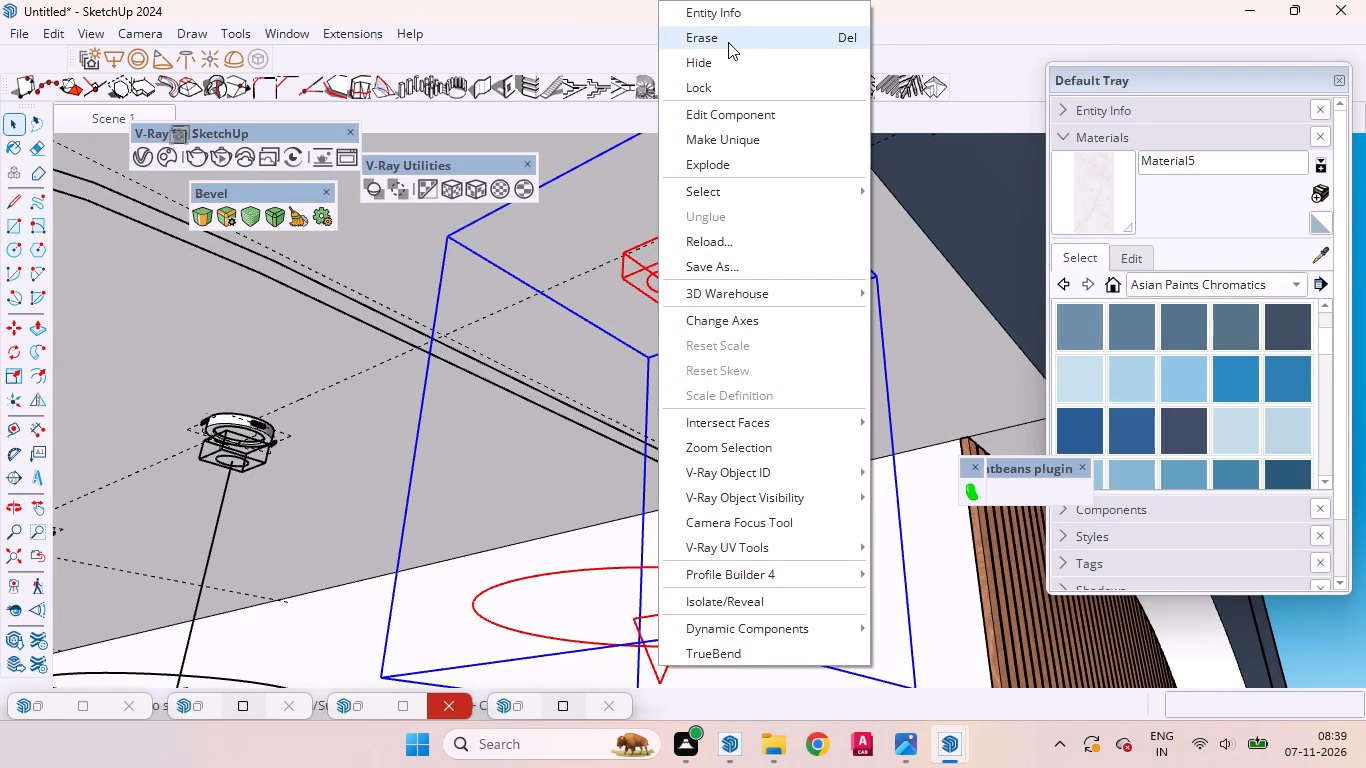
pyautogui.click(728, 42)
# Check the IES lights under the upper balcony ceiling's downlights, ending at the saved Scene 1 view.
pyautogui.scroll(1, 702, 314)
pyautogui.scroll(-4, 700, 317)
pyautogui.moveTo(715, 354); pyautogui.dragTo(457, 483, button='middle')
pyautogui.scroll(1, 455, 480)
pyautogui.scroll(-11, 547, 315)
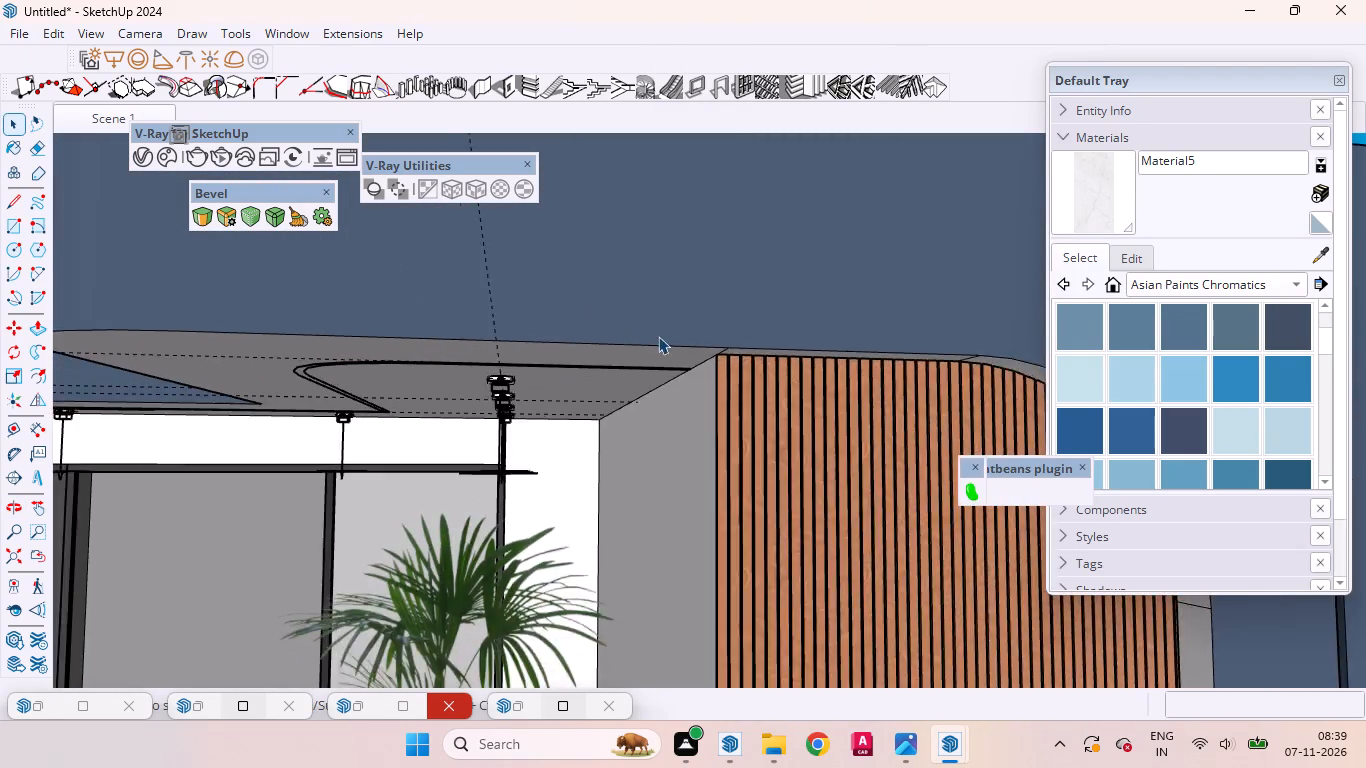
pyautogui.scroll(-10, 658, 336)
pyautogui.scroll(20, 440, 366)
pyautogui.scroll(1, 440, 366)
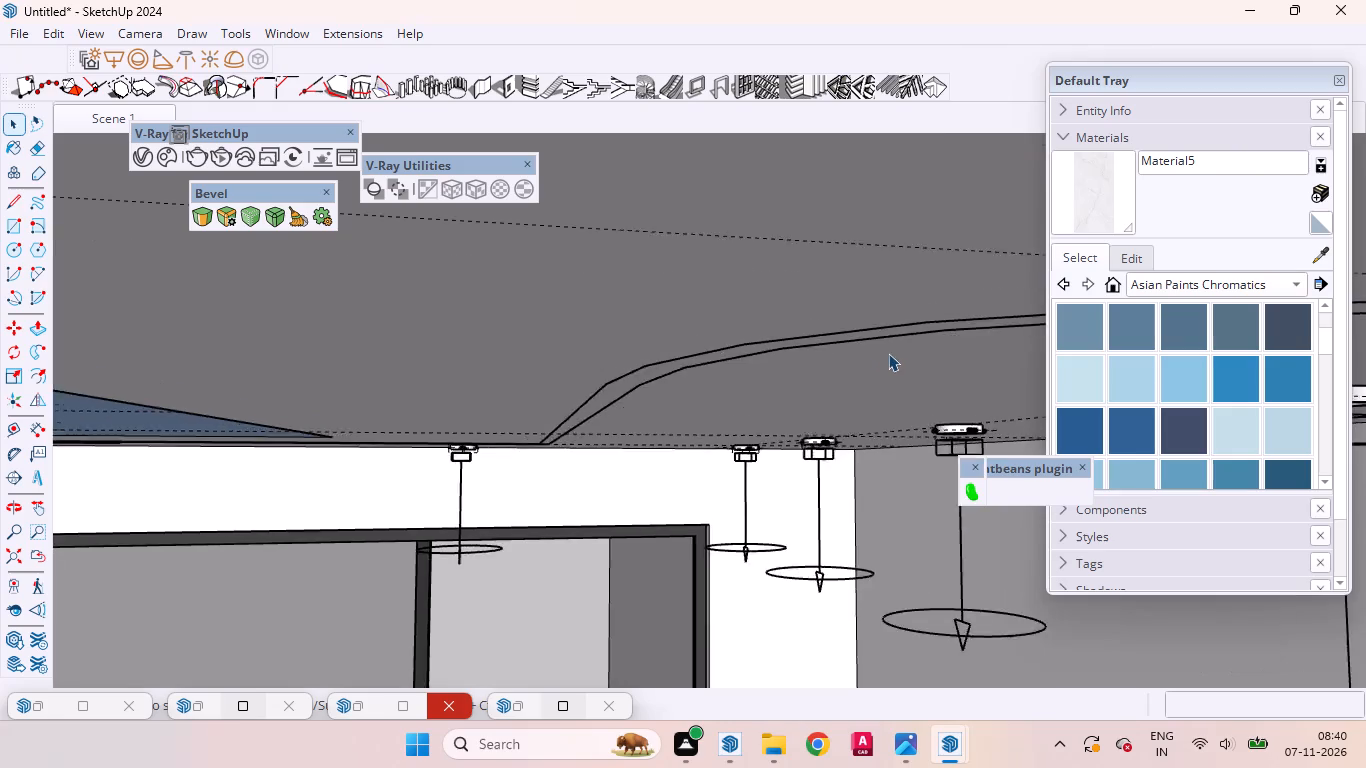
pyautogui.scroll(5, 888, 353)
pyautogui.moveTo(876, 352); pyautogui.dragTo(796, 231, button='middle')
pyautogui.scroll(-2, 780, 260)
pyautogui.scroll(1, 780, 263)
pyautogui.scroll(-11, 779, 263)
pyautogui.scroll(1, 788, 362)
pyautogui.scroll(-4, 791, 383)
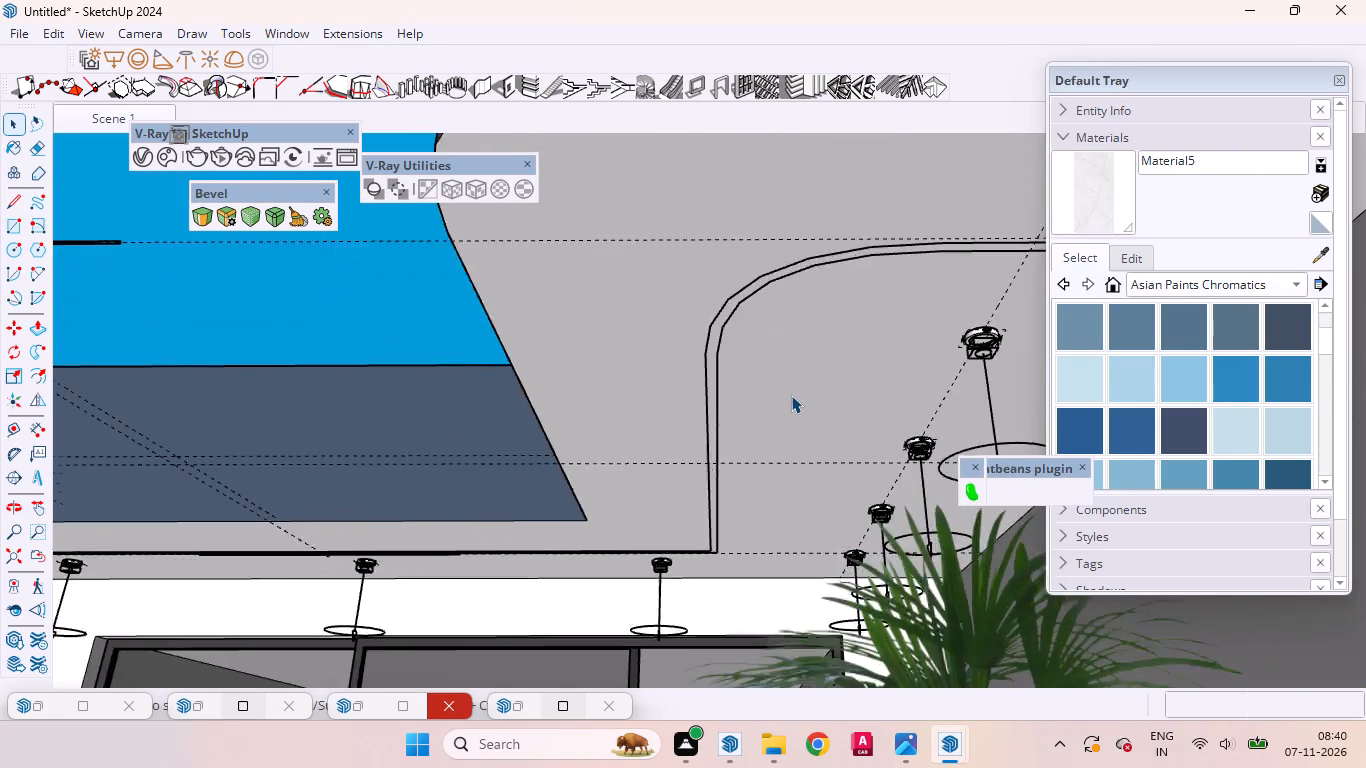
pyautogui.scroll(-12, 791, 395)
pyautogui.scroll(2, 793, 396)
pyautogui.scroll(-9, 795, 397)
pyautogui.scroll(1, 905, 363)
pyautogui.scroll(-5, 905, 363)
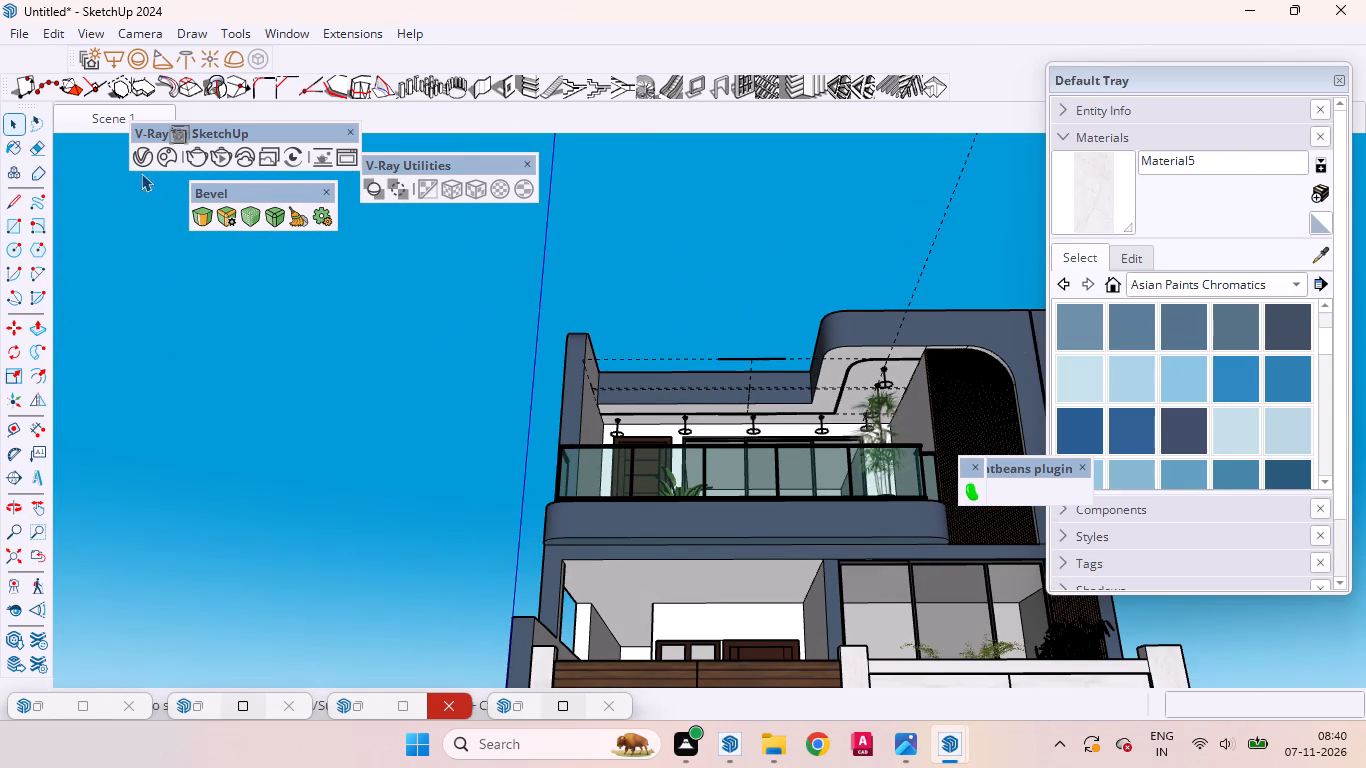
pyautogui.click(75, 123)
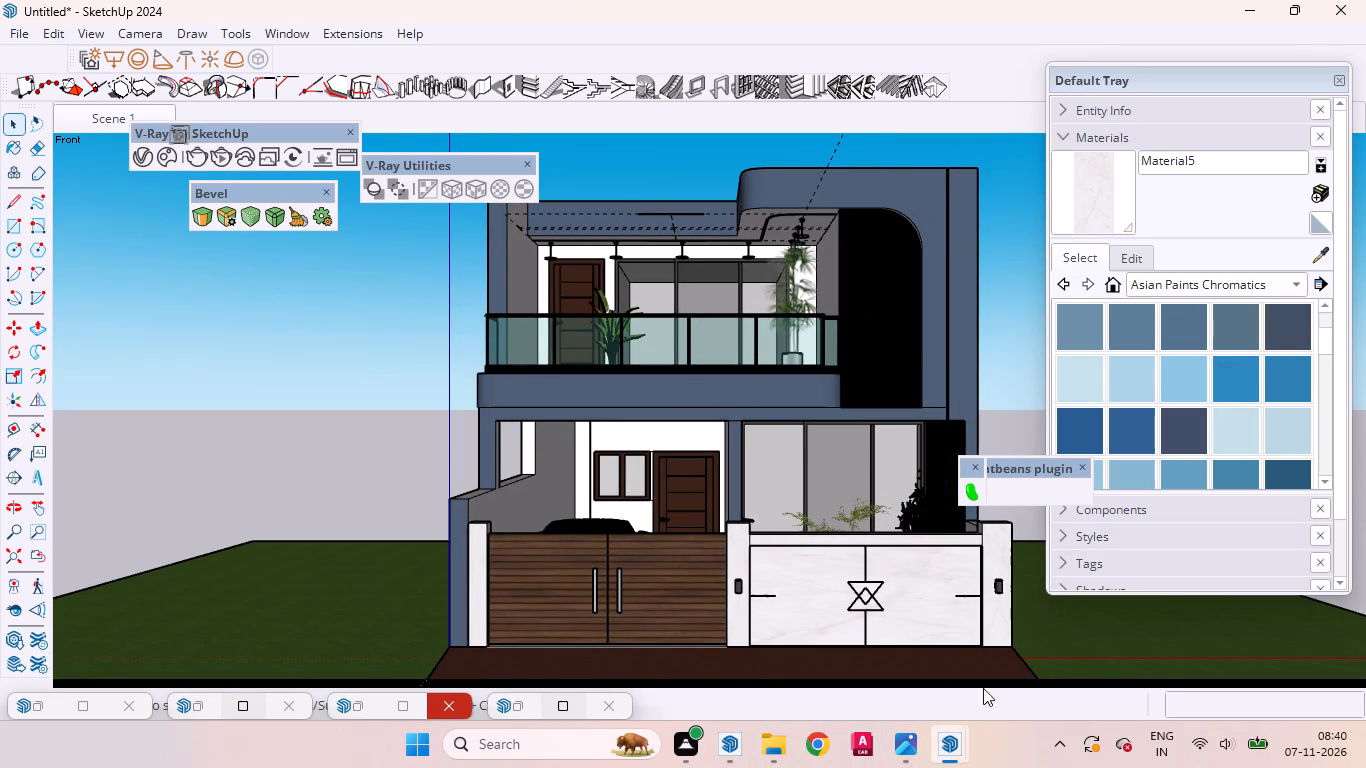
# Open the plant beside the ground-floor slatted panel, inspect its stray floating leaves, and leave the component.
pyautogui.scroll(15, 892, 339)
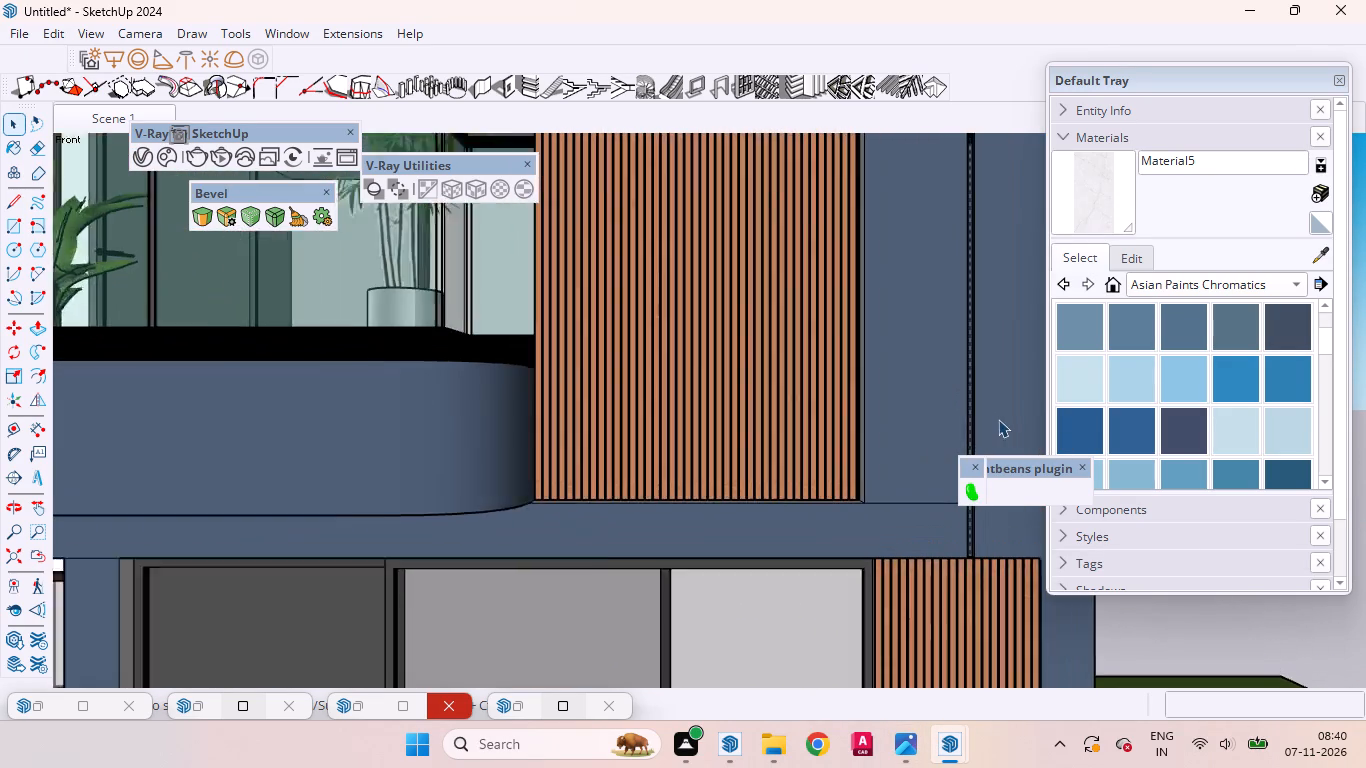
pyautogui.scroll(-11, 803, 438)
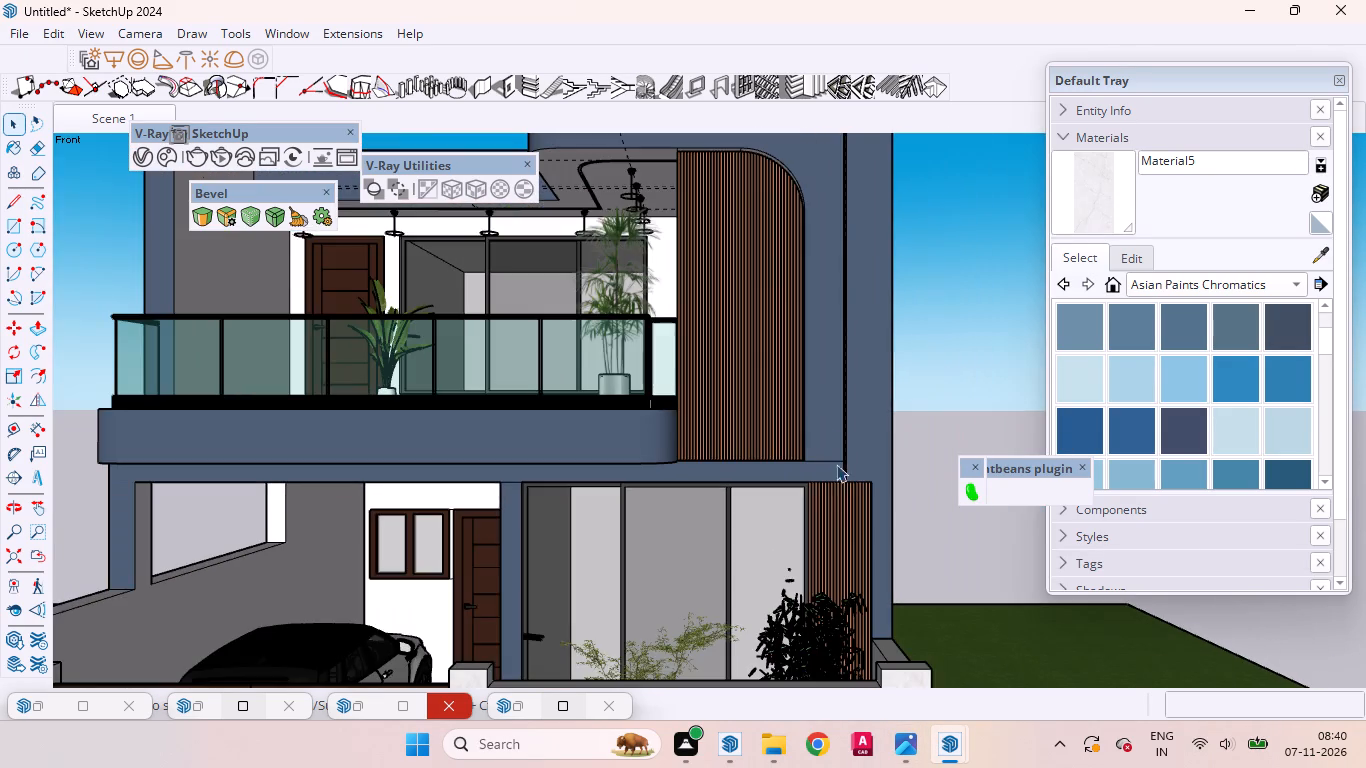
pyautogui.moveTo(818, 515); pyautogui.dragTo(729, 476, button='middle')
pyautogui.scroll(7, 740, 557)
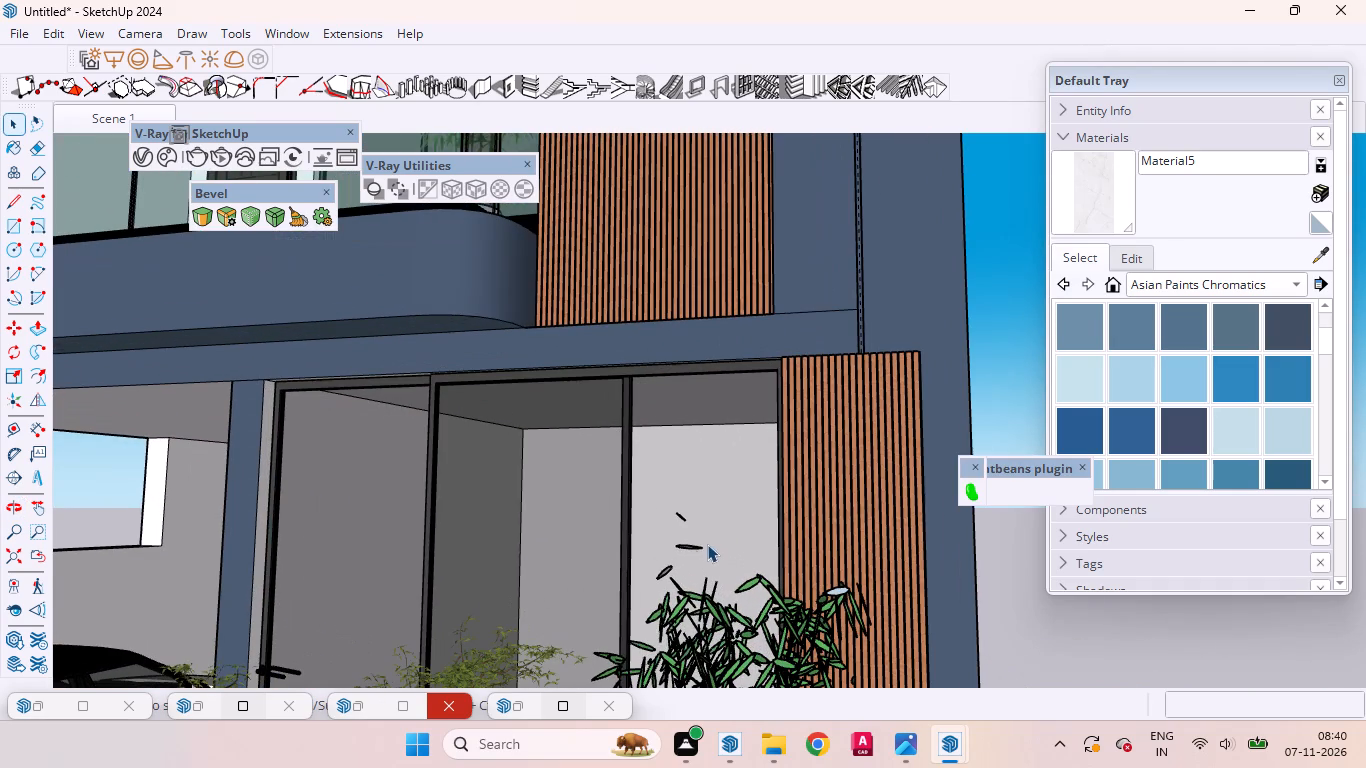
pyautogui.click(694, 548)
pyautogui.click(694, 548)
pyautogui.click(694, 548)
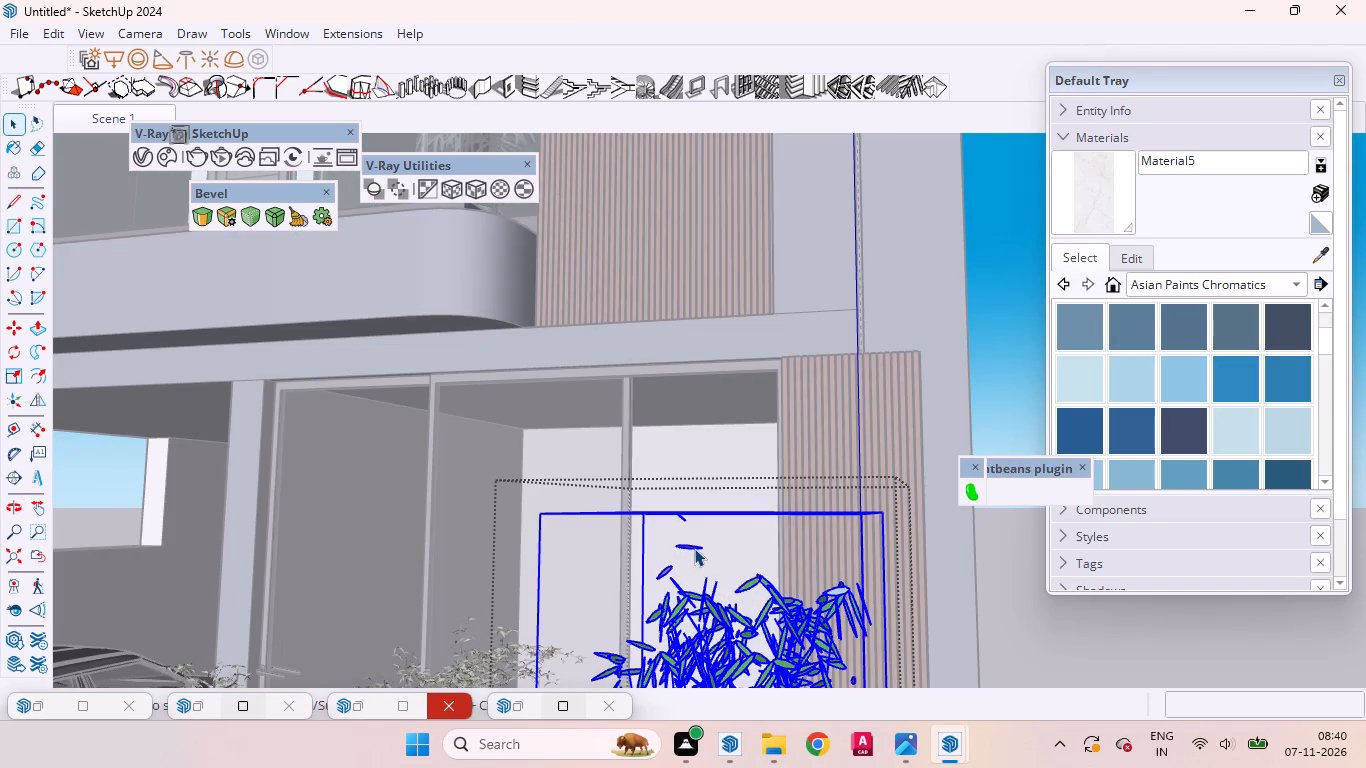
pyautogui.click(694, 548)
pyautogui.click(694, 548)
pyautogui.tripleClick(692, 547)
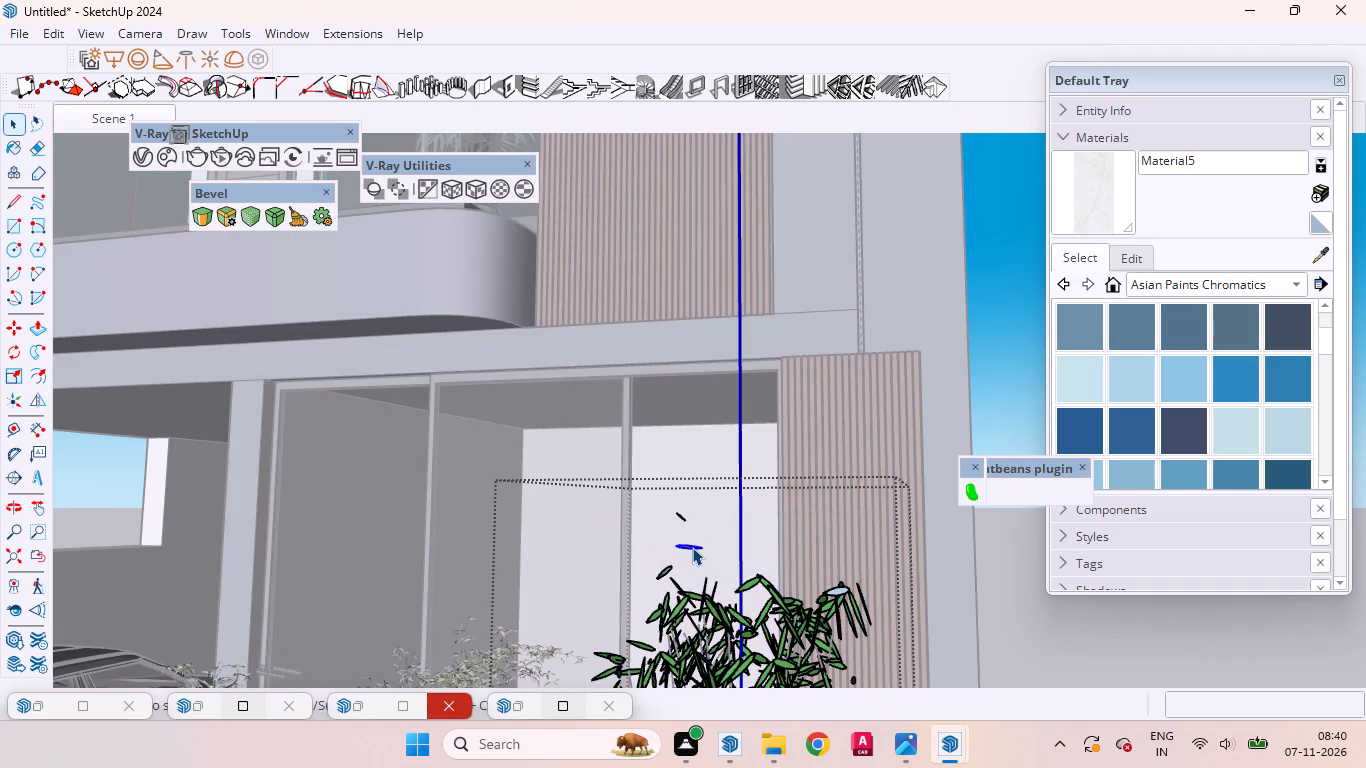
pyautogui.click(681, 518)
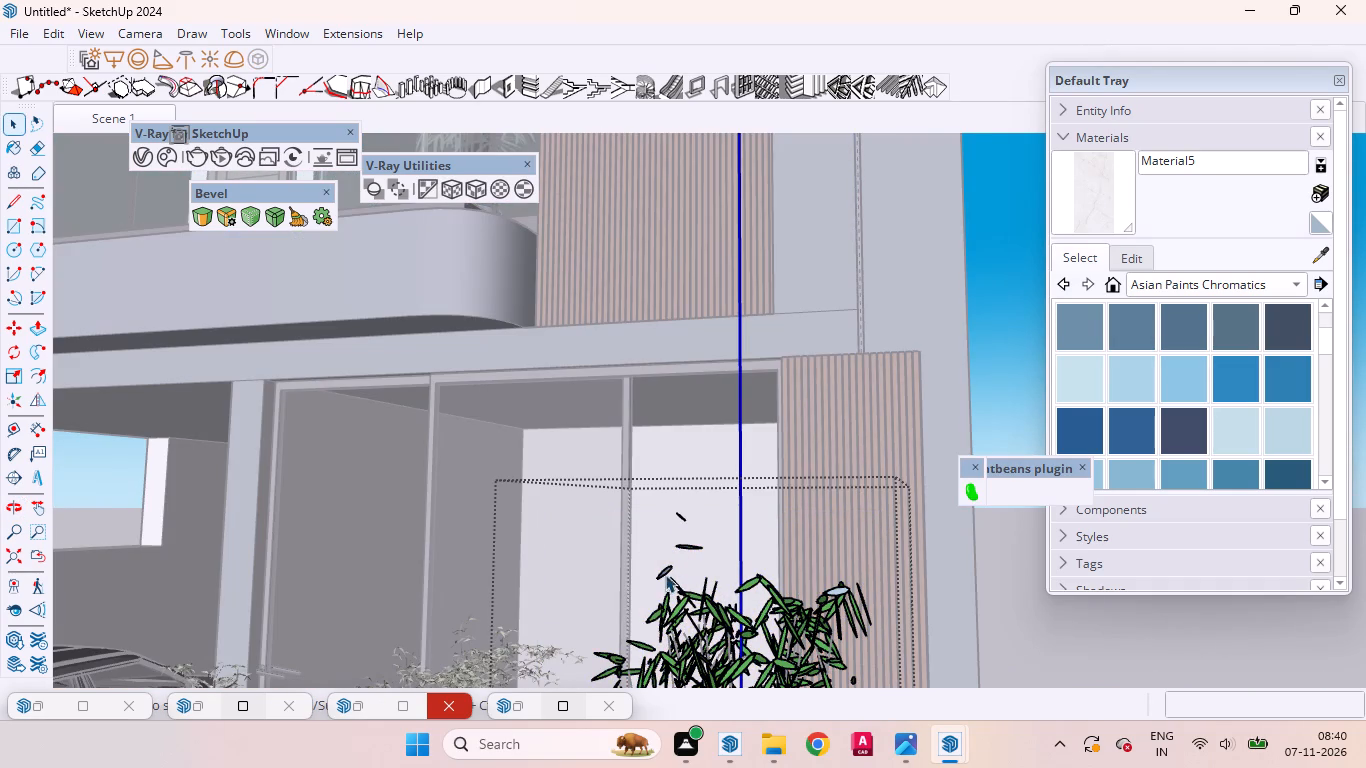
pyautogui.click(664, 570)
pyautogui.scroll(1, 665, 572)
pyautogui.scroll(-1, 665, 572)
pyautogui.scroll(11, 665, 572)
pyautogui.click(671, 576)
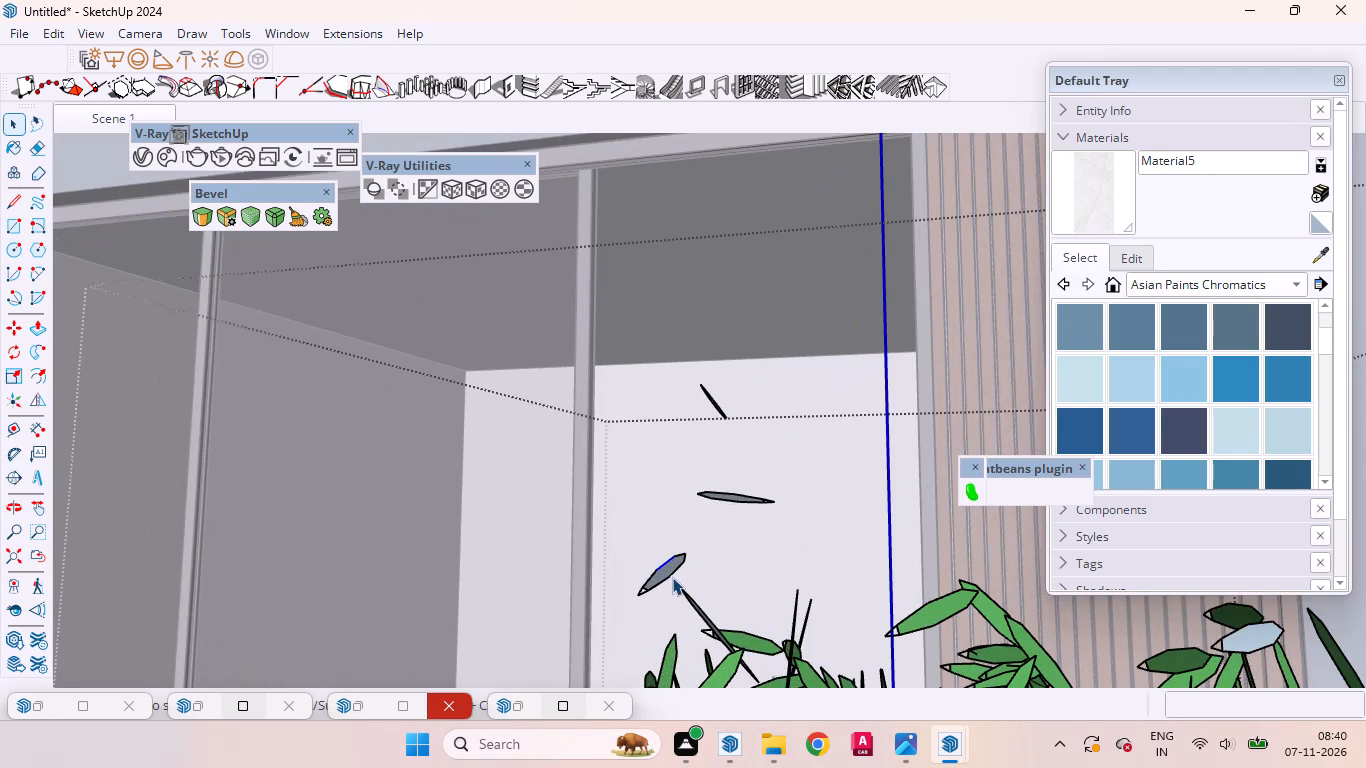
pyautogui.scroll(4, 669, 575)
pyautogui.scroll(-1, 669, 575)
pyautogui.scroll(5, 669, 575)
pyautogui.doubleClick(668, 573)
pyautogui.click(665, 570)
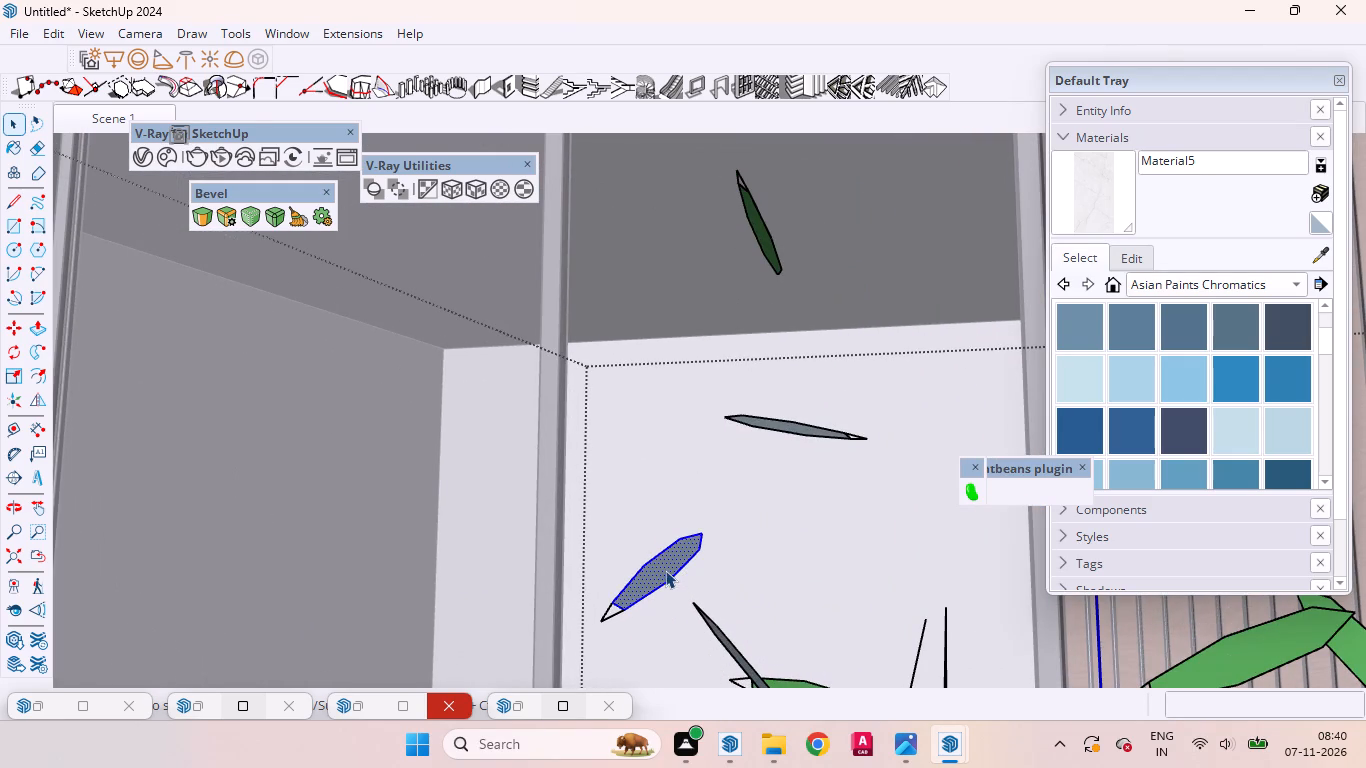
pyautogui.click(614, 613)
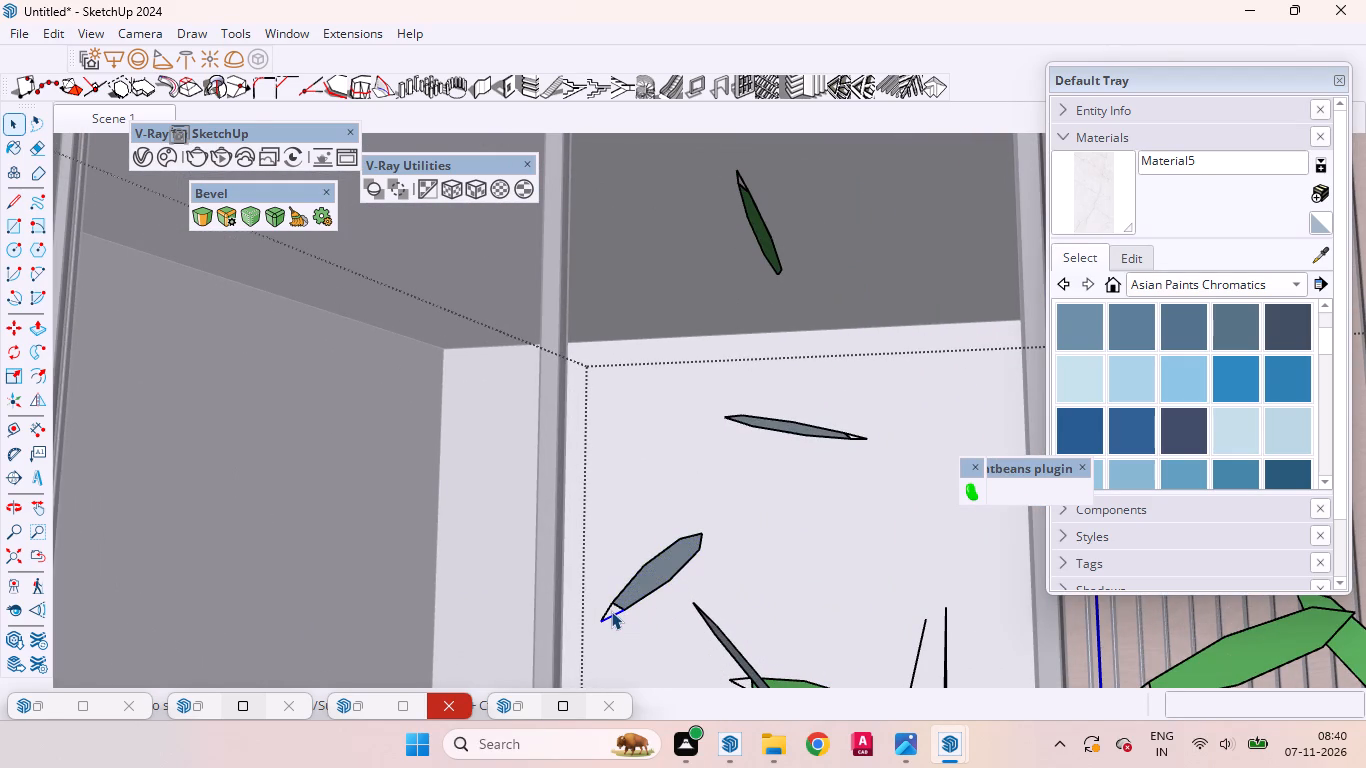
pyautogui.click(611, 611)
pyautogui.doubleClick(611, 609)
pyautogui.scroll(4, 614, 608)
pyautogui.scroll(-3, 614, 608)
pyautogui.scroll(5, 614, 608)
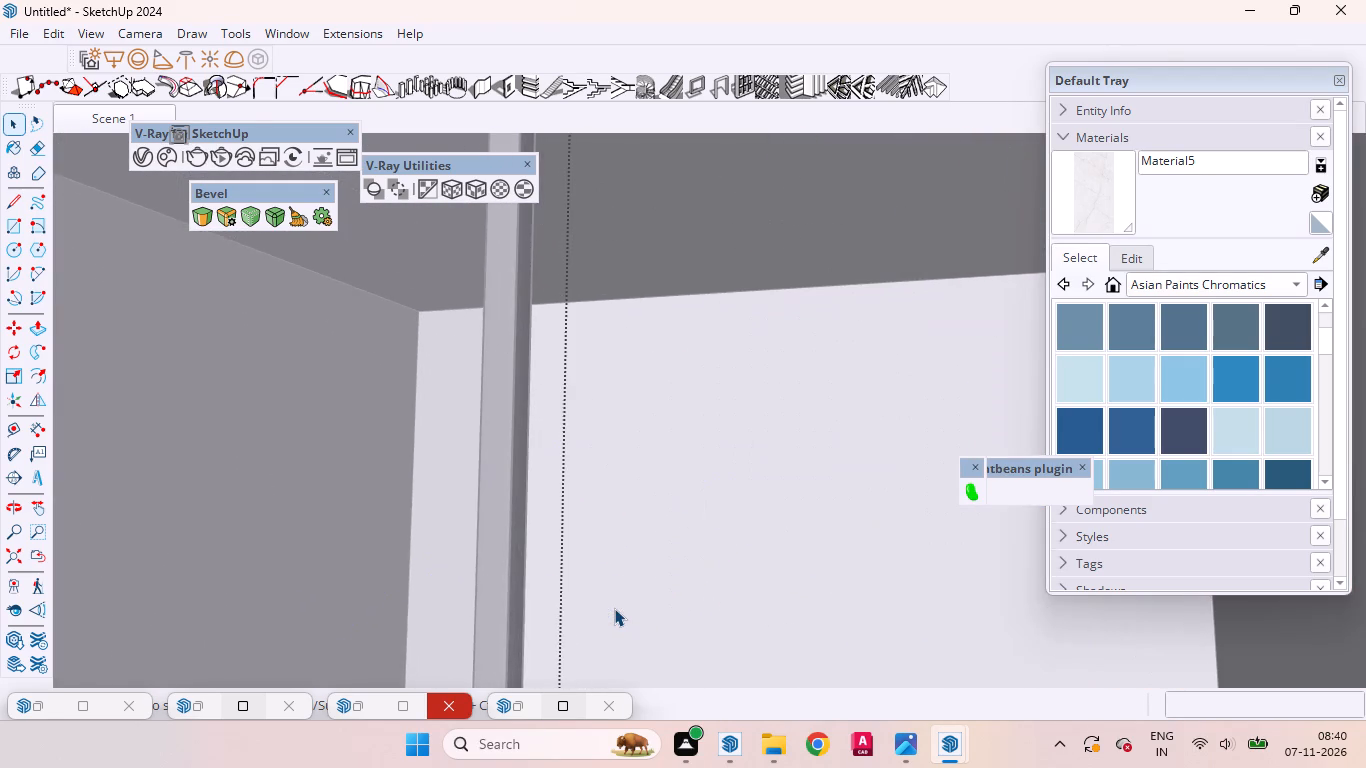
pyautogui.scroll(-7, 614, 608)
pyautogui.scroll(8, 616, 605)
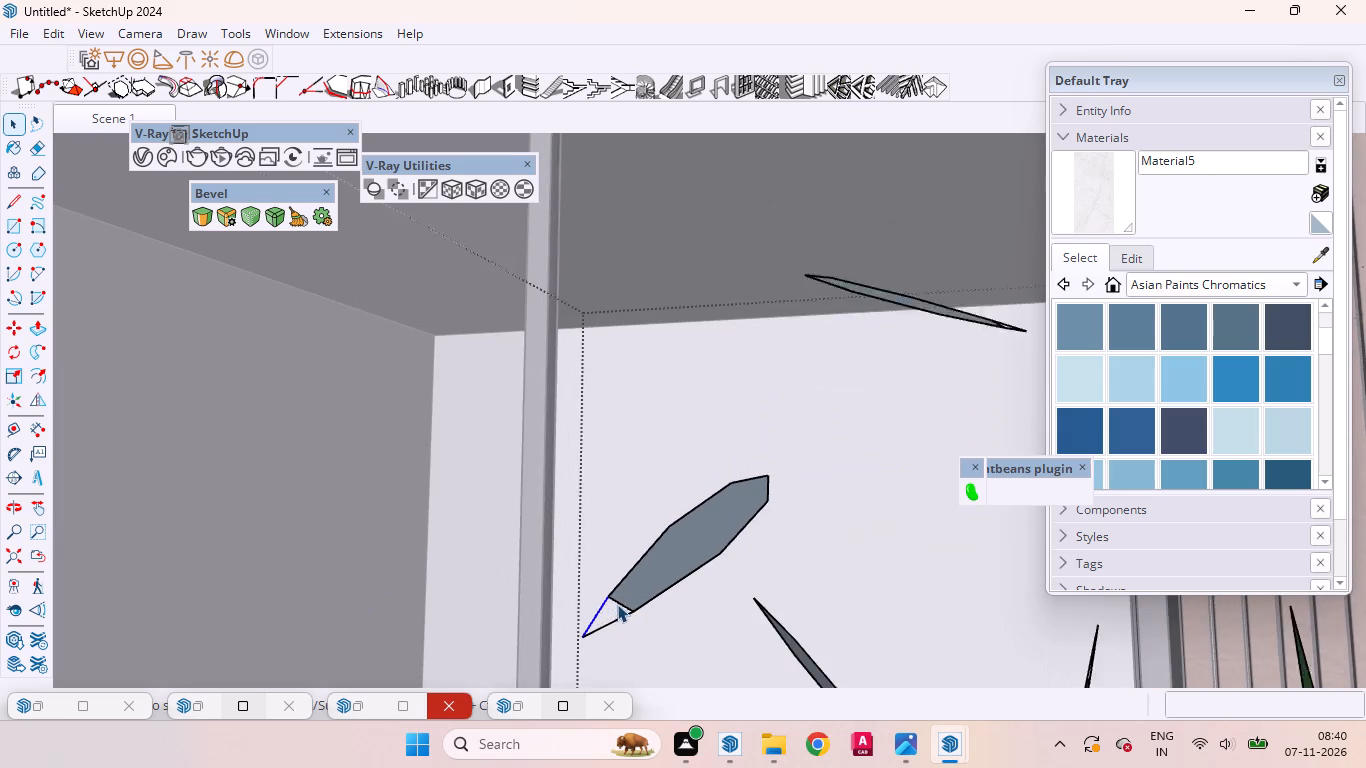
pyautogui.click(616, 607)
pyautogui.click(671, 554)
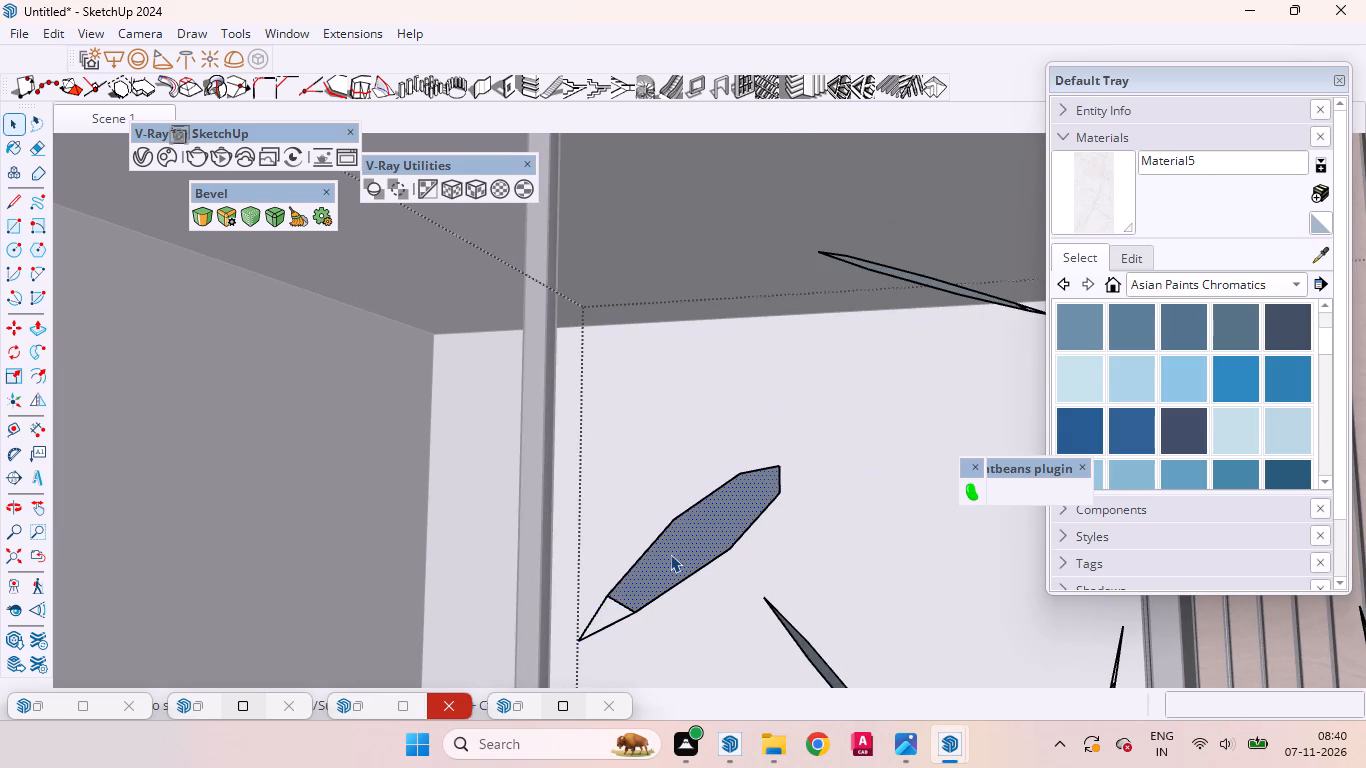
pyautogui.scroll(-6, 692, 539)
pyautogui.scroll(1, 641, 487)
pyautogui.scroll(-20, 641, 487)
pyautogui.scroll(-1, 641, 487)
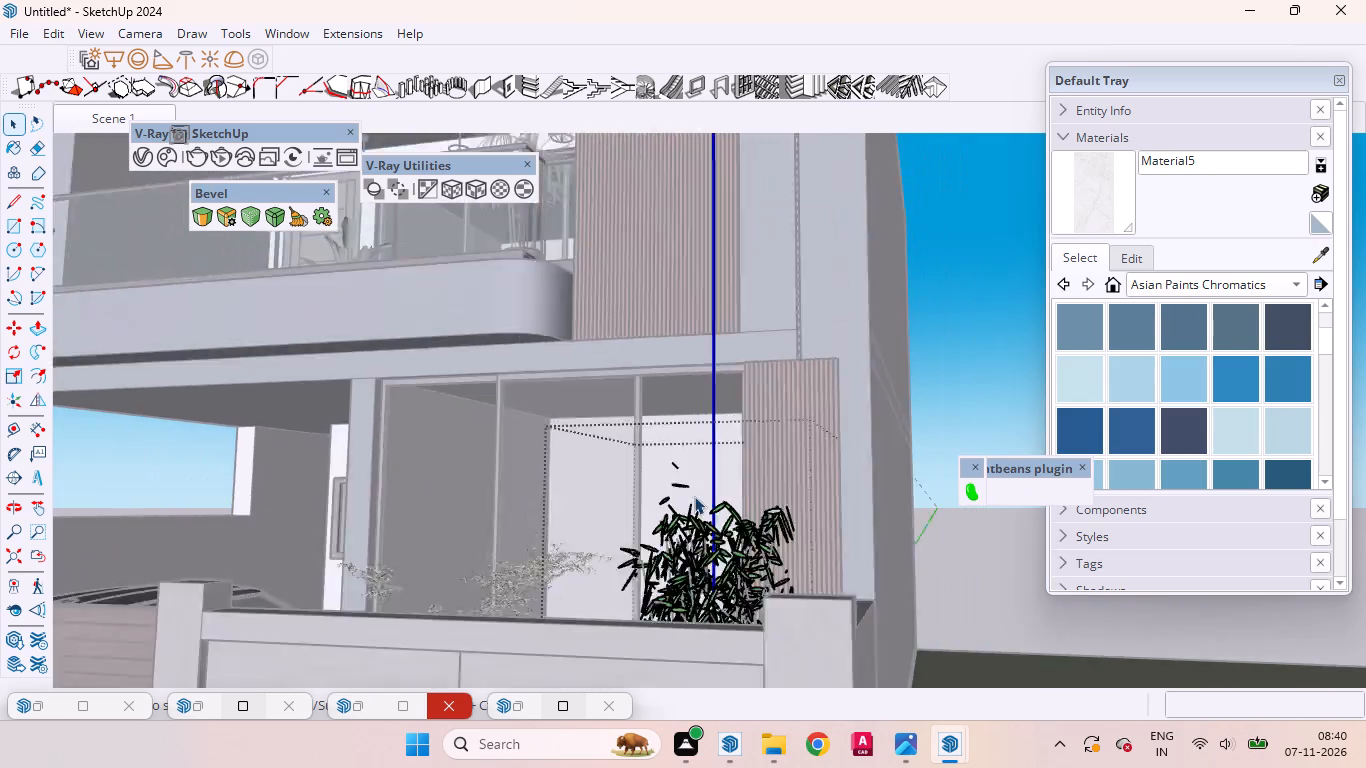
pyautogui.scroll(-11, 694, 496)
pyautogui.tripleClick(890, 381)
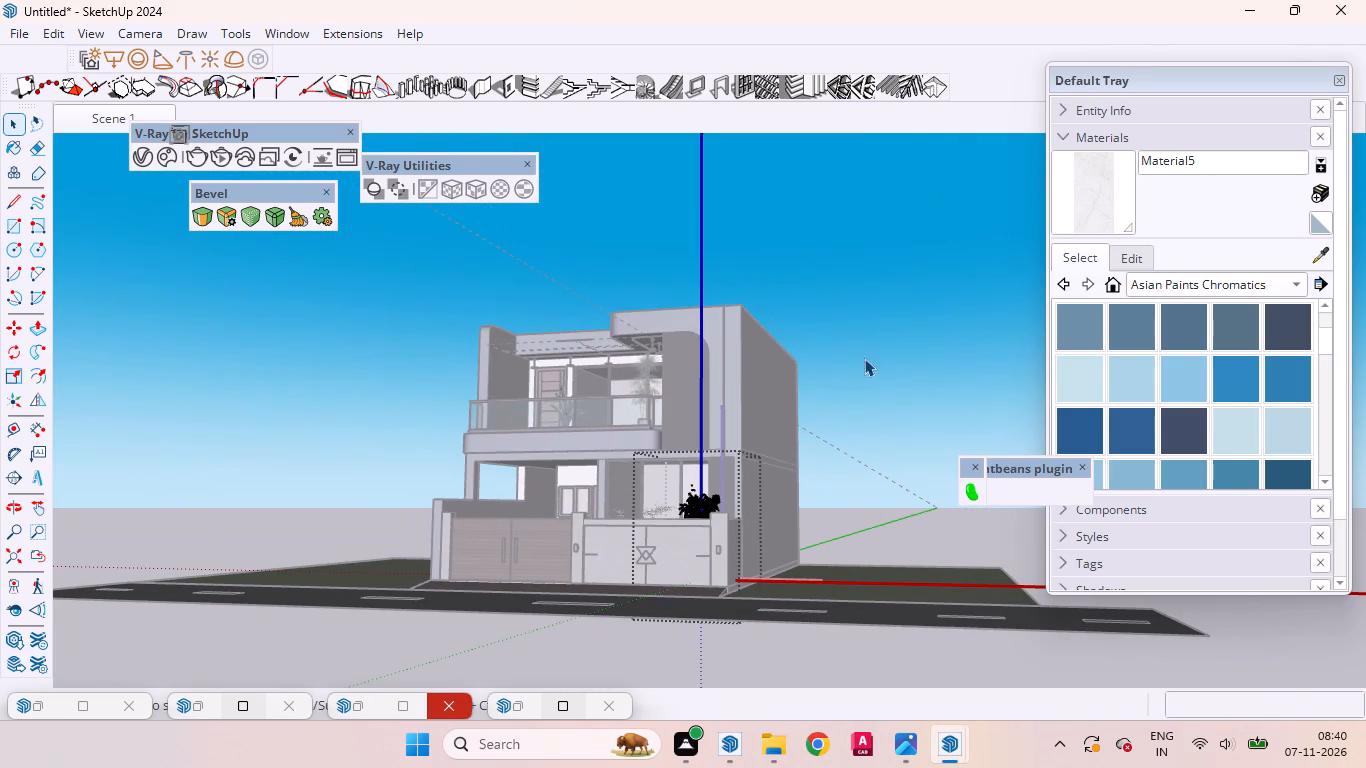
pyautogui.tripleClick(886, 353)
pyautogui.click(746, 342)
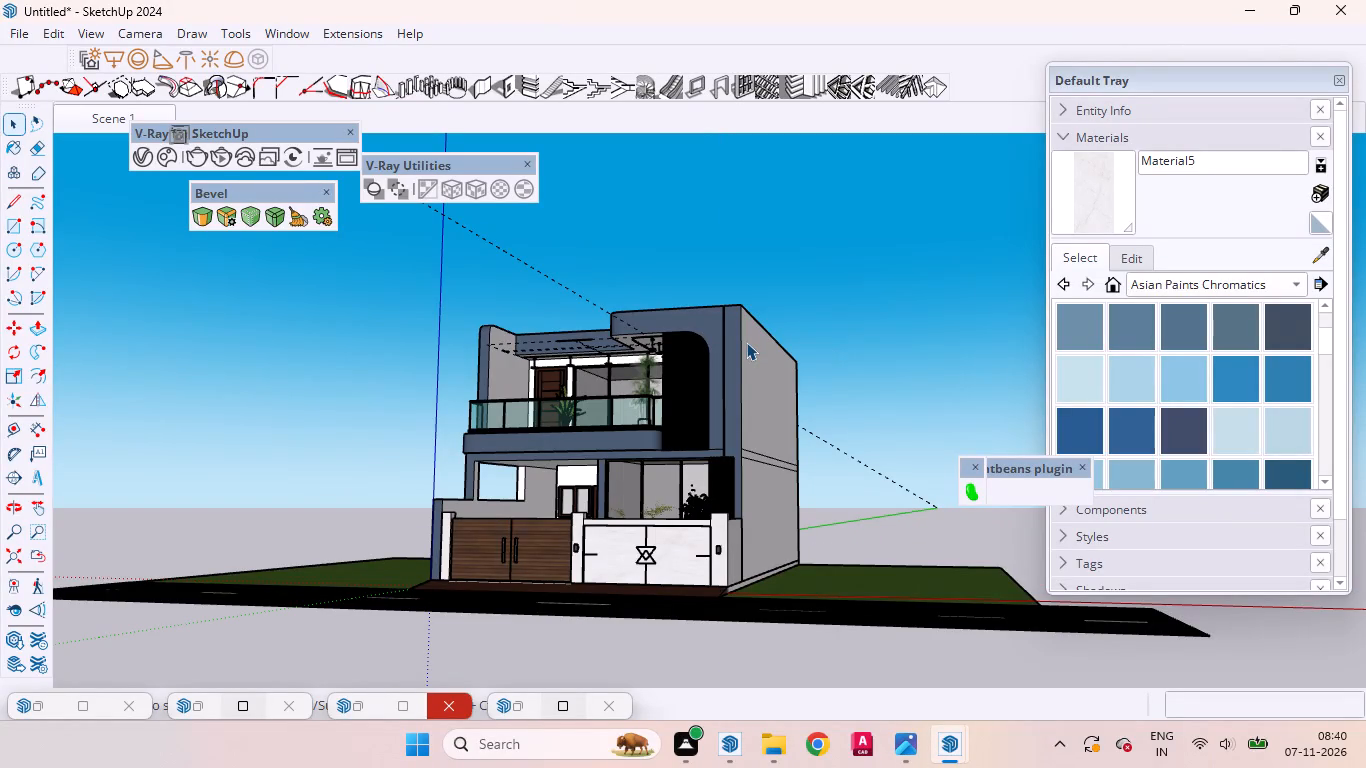
# Open the house frame group around the upper balcony's slatted wood panel for editing.
pyautogui.scroll(3, 748, 428)
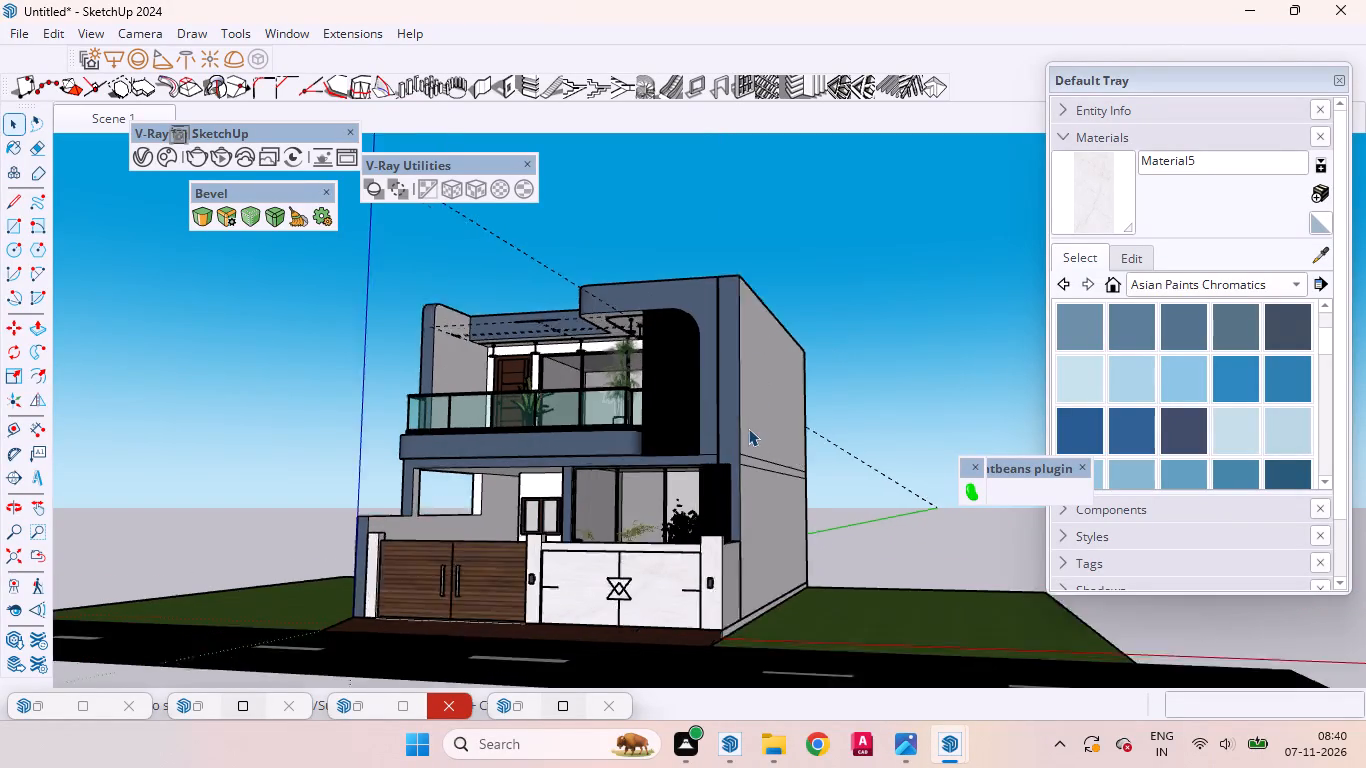
pyautogui.scroll(11, 748, 428)
pyautogui.scroll(-12, 733, 414)
pyautogui.moveTo(707, 453); pyautogui.dragTo(863, 626, button='middle')
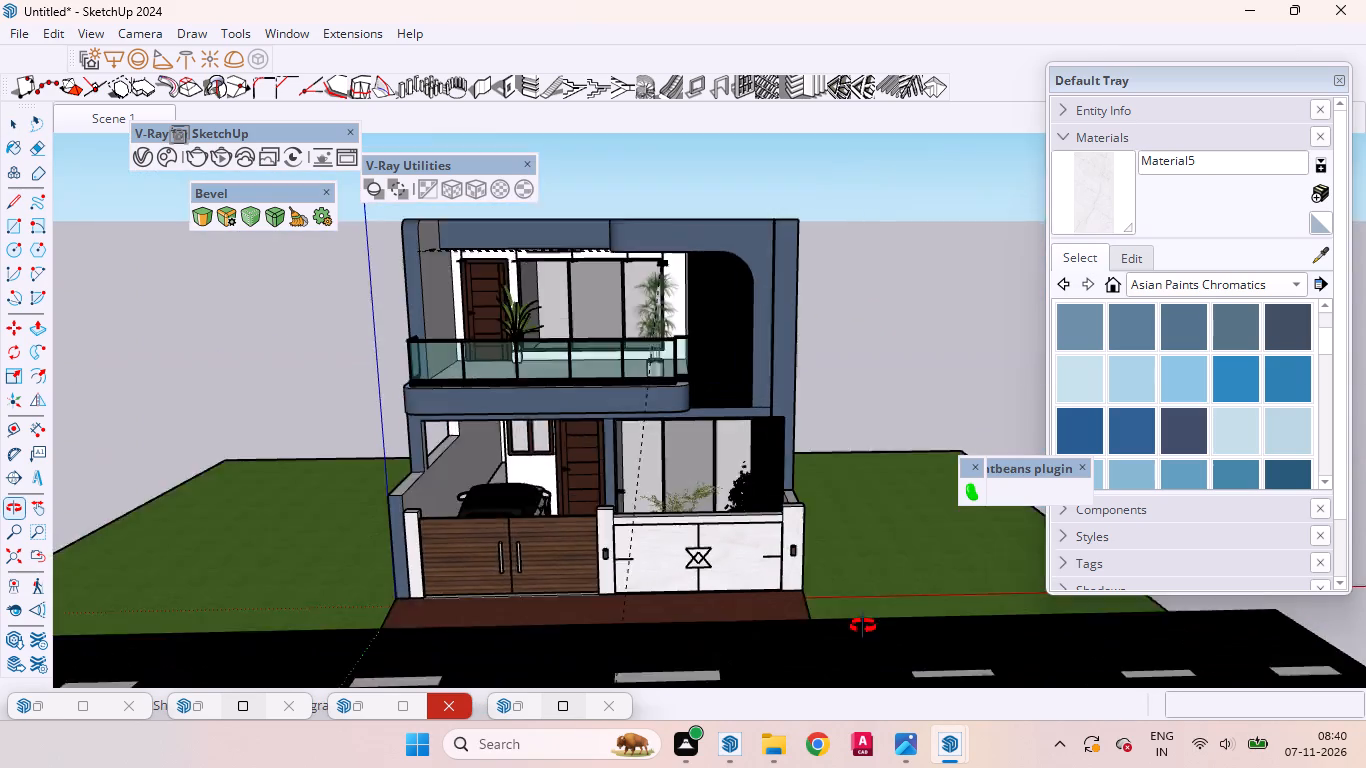
pyautogui.moveTo(863, 626); pyautogui.dragTo(874, 639, button='middle')
pyautogui.scroll(9, 763, 349)
pyautogui.scroll(-4, 740, 318)
pyautogui.moveTo(723, 403); pyautogui.dragTo(789, 529, button='middle')
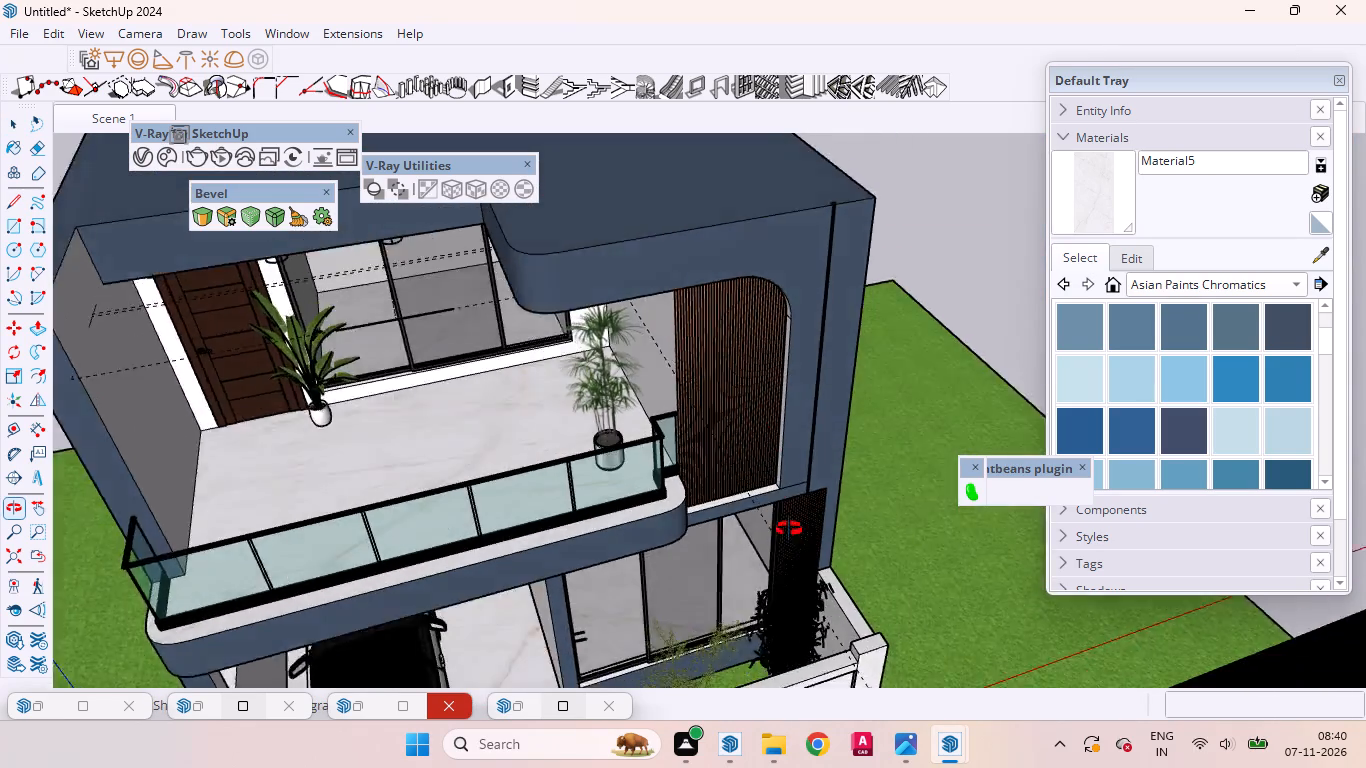
pyautogui.moveTo(789, 529); pyautogui.dragTo(806, 568, button='middle')
pyautogui.scroll(14, 770, 463)
pyautogui.scroll(-1, 781, 504)
pyautogui.scroll(2, 781, 504)
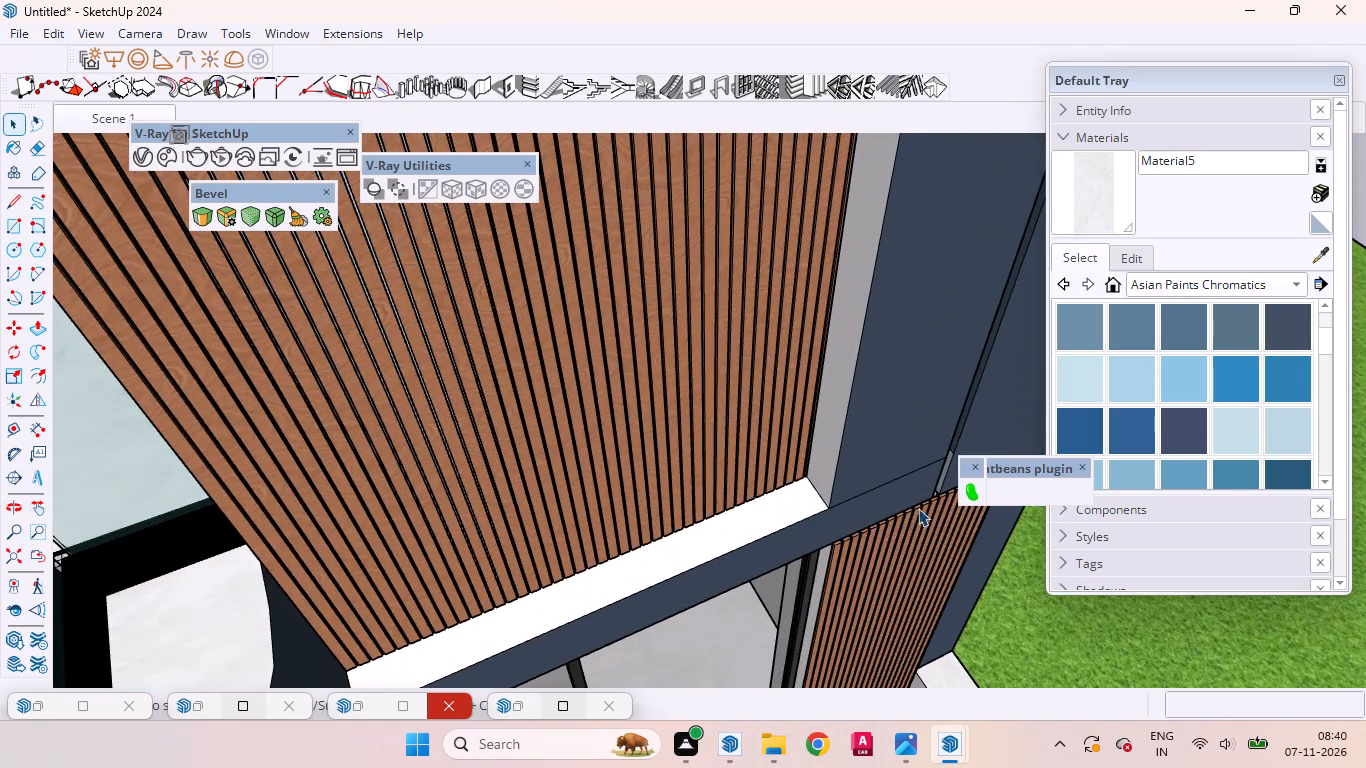
pyautogui.scroll(-4, 696, 480)
pyautogui.moveTo(774, 418); pyautogui.dragTo(928, 335, button='middle')
pyautogui.scroll(5, 742, 342)
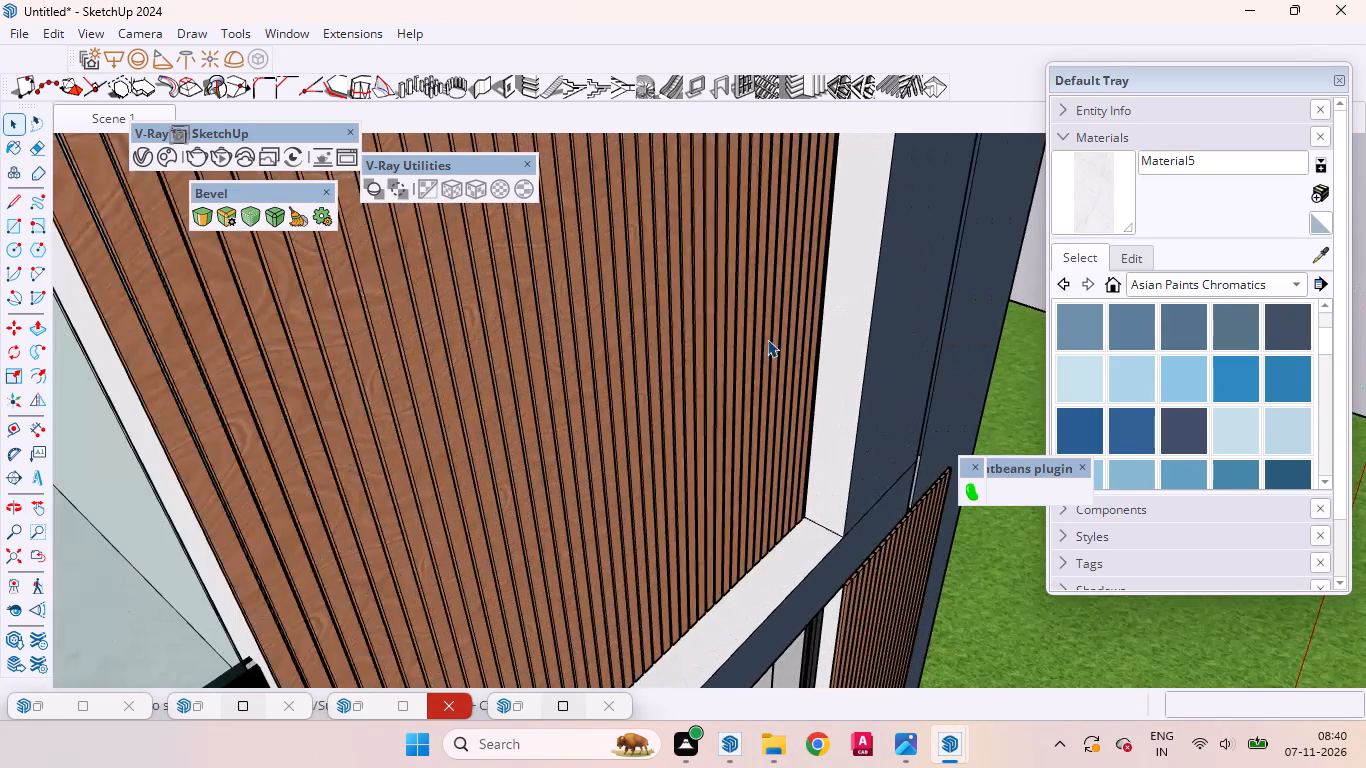
pyautogui.click(842, 362)
pyautogui.tripleClick(840, 385)
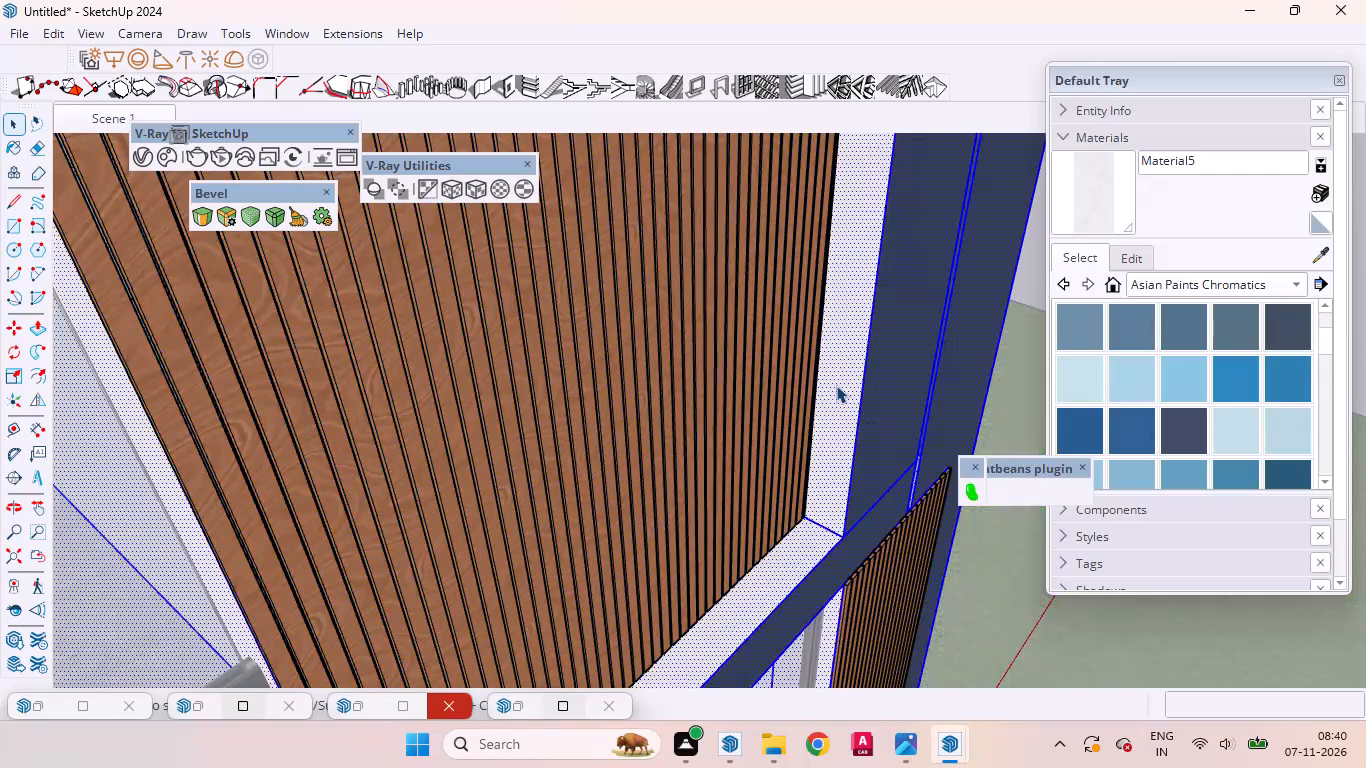
# Examine the frame's front face and the white reveal faces around the arched slatted panel.
pyautogui.click(835, 417)
pyautogui.scroll(-3, 831, 420)
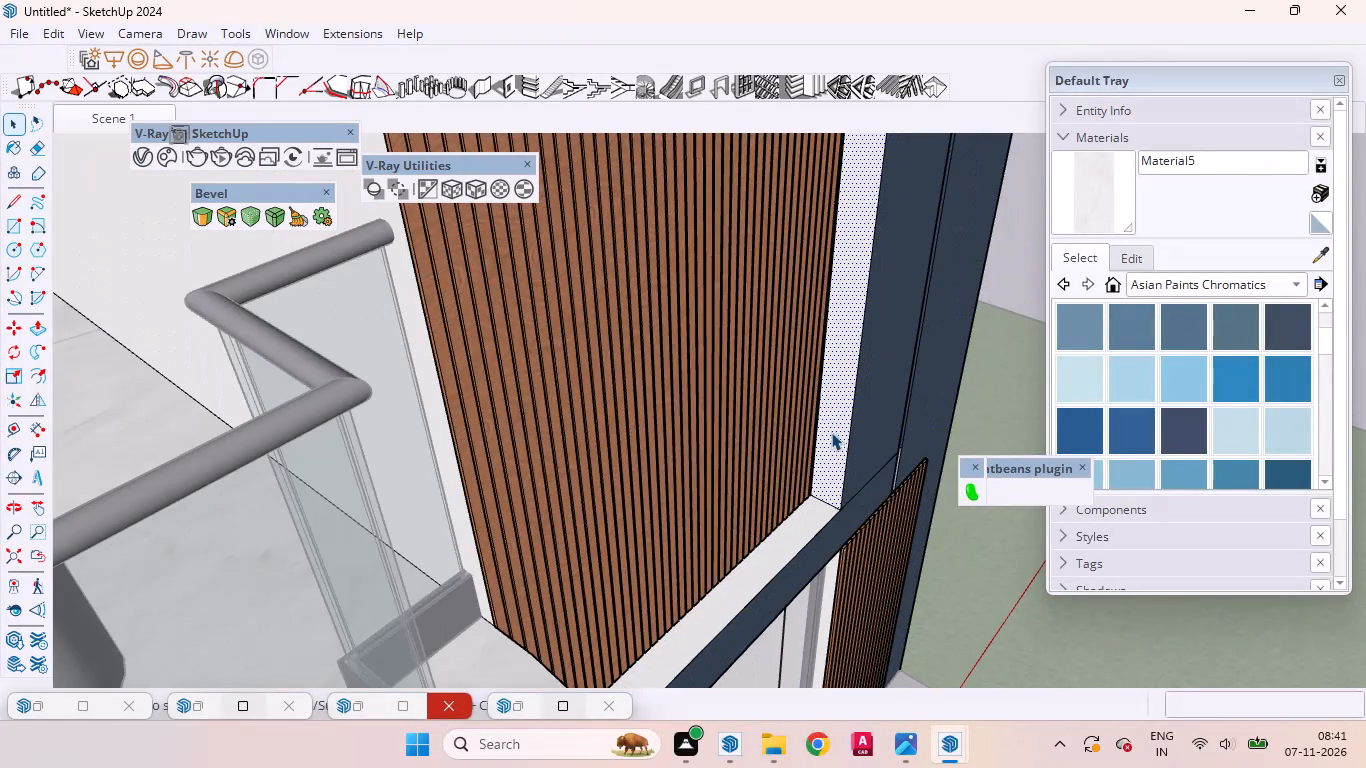
pyautogui.scroll(3, 836, 425)
pyautogui.click(867, 421)
pyautogui.scroll(-7, 824, 478)
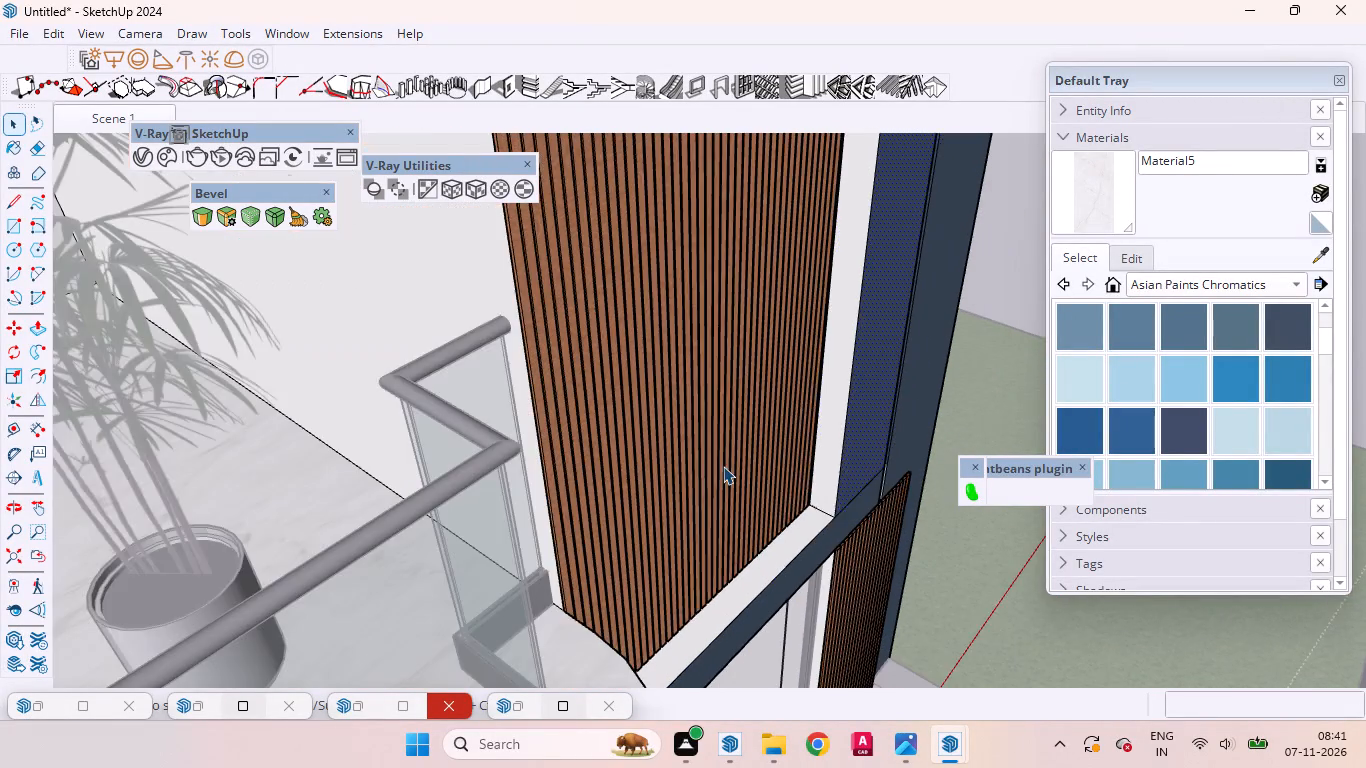
pyautogui.scroll(-13, 723, 466)
pyautogui.scroll(6, 702, 325)
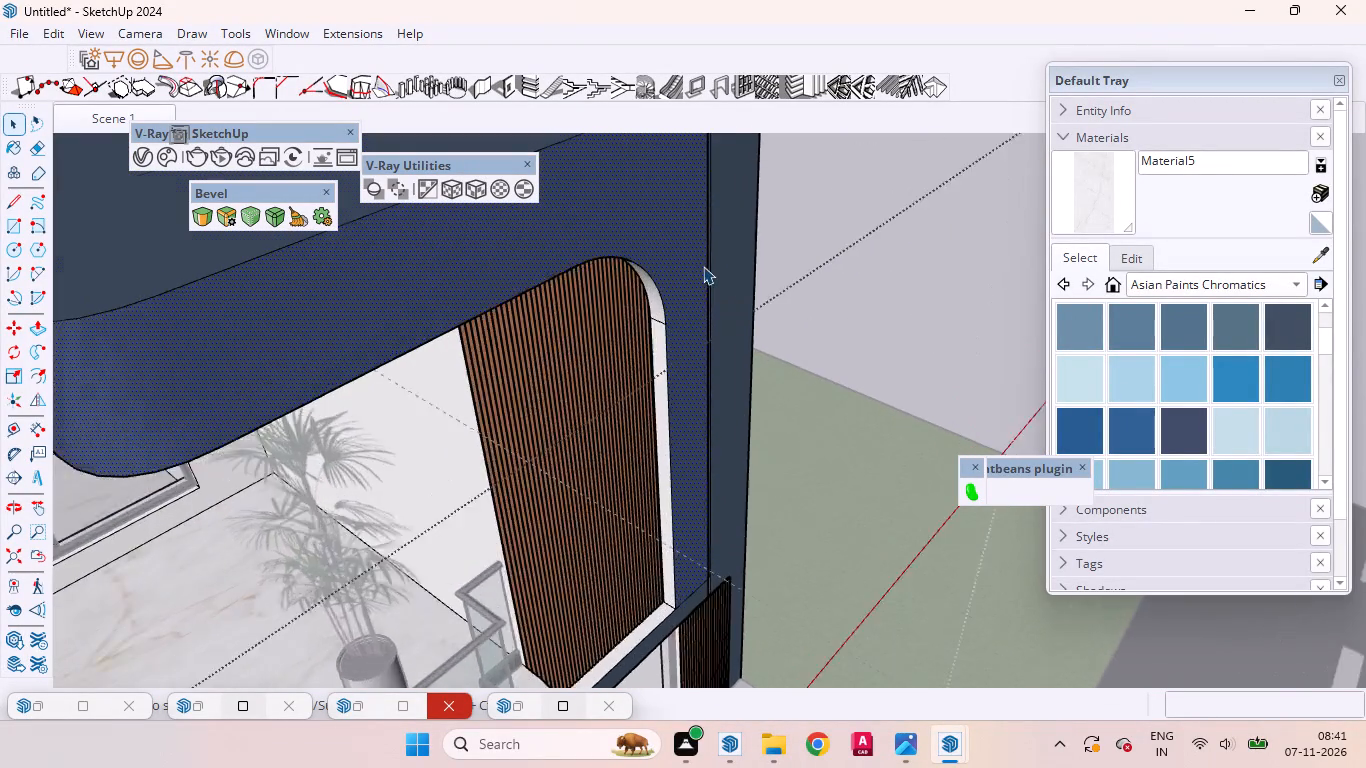
pyautogui.scroll(9, 703, 266)
pyautogui.moveTo(609, 366); pyautogui.dragTo(783, 266, button='middle')
pyautogui.scroll(4, 598, 353)
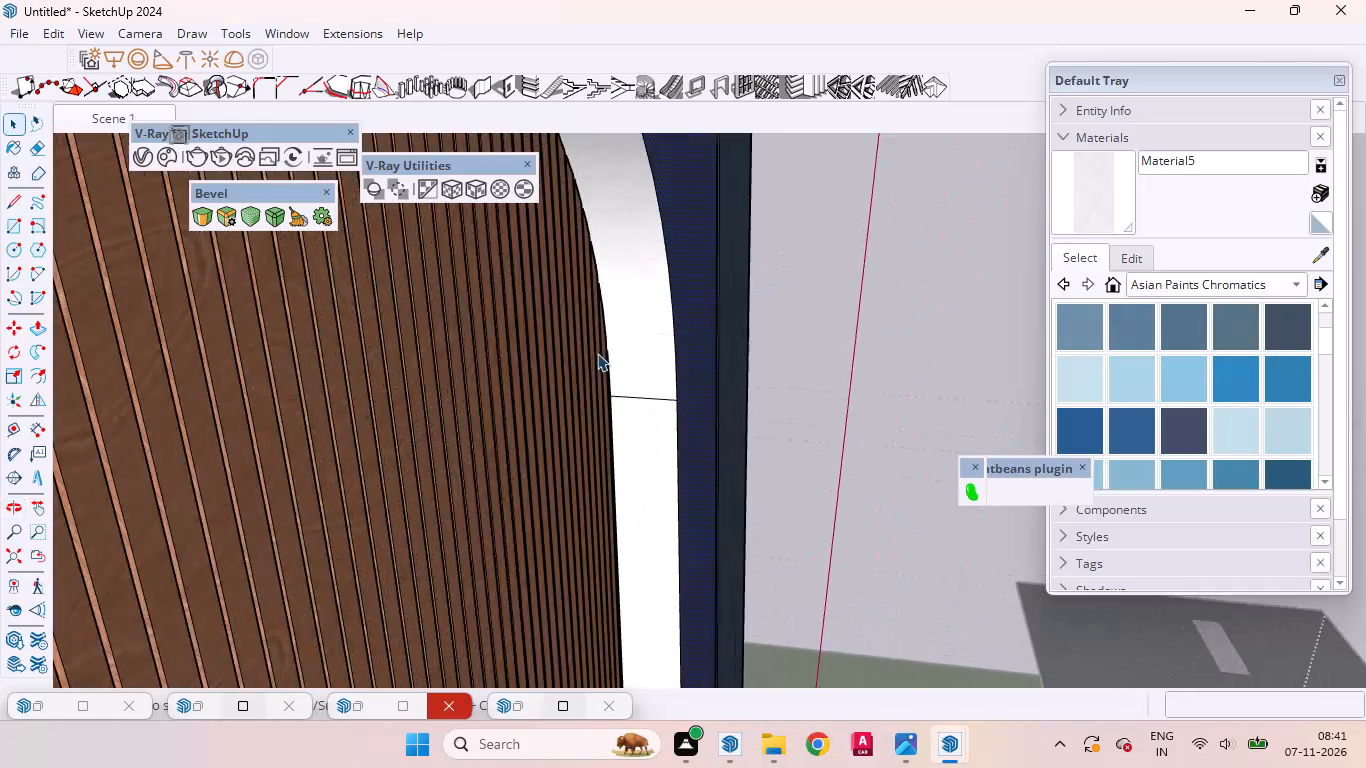
pyautogui.click(634, 344)
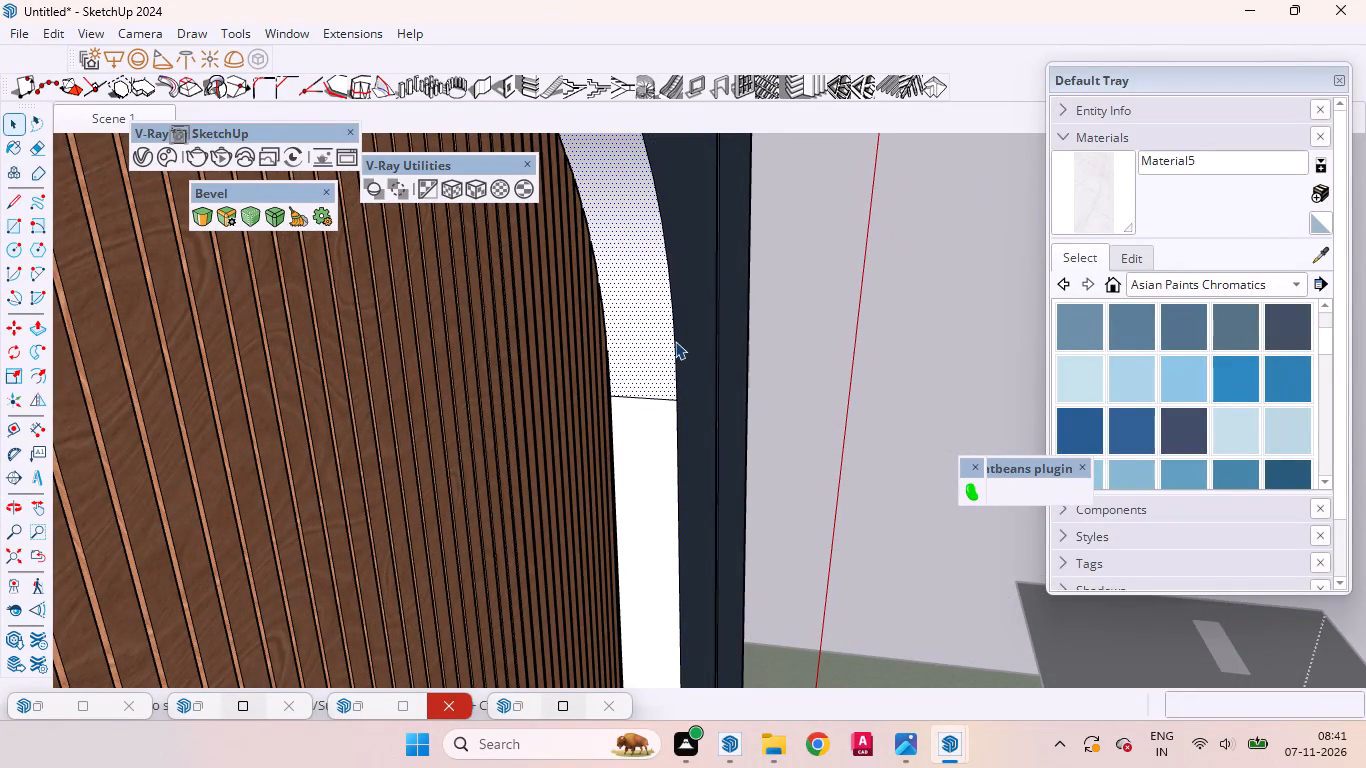
# Copy the outer arc, top and vertical edges of the slatted panel's reveal about 1 15/16" inward across the reveal.
pyautogui.click(674, 338)
pyautogui.scroll(-15, 602, 381)
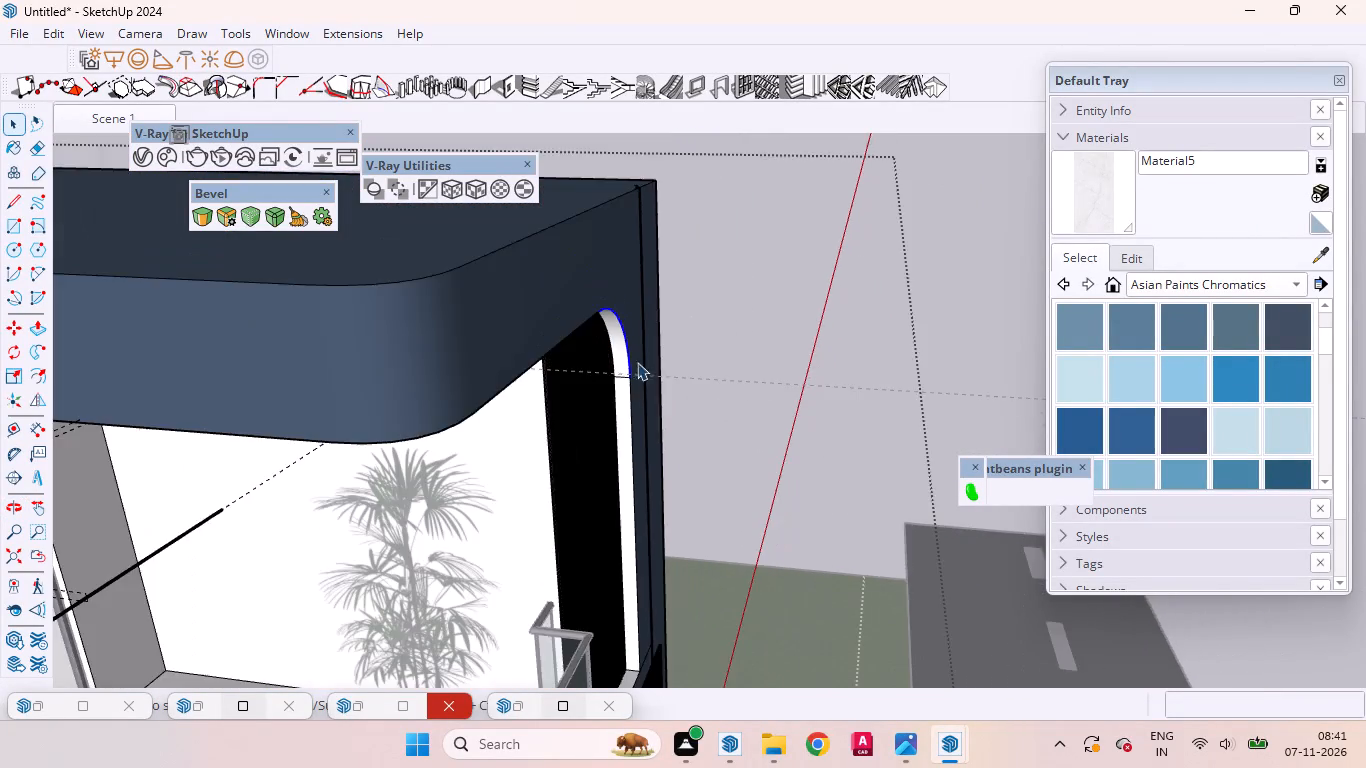
pyautogui.moveTo(632, 365); pyautogui.dragTo(523, 159, button='middle')
pyautogui.scroll(2, 688, 360)
pyautogui.scroll(-1, 691, 363)
pyautogui.scroll(6, 691, 364)
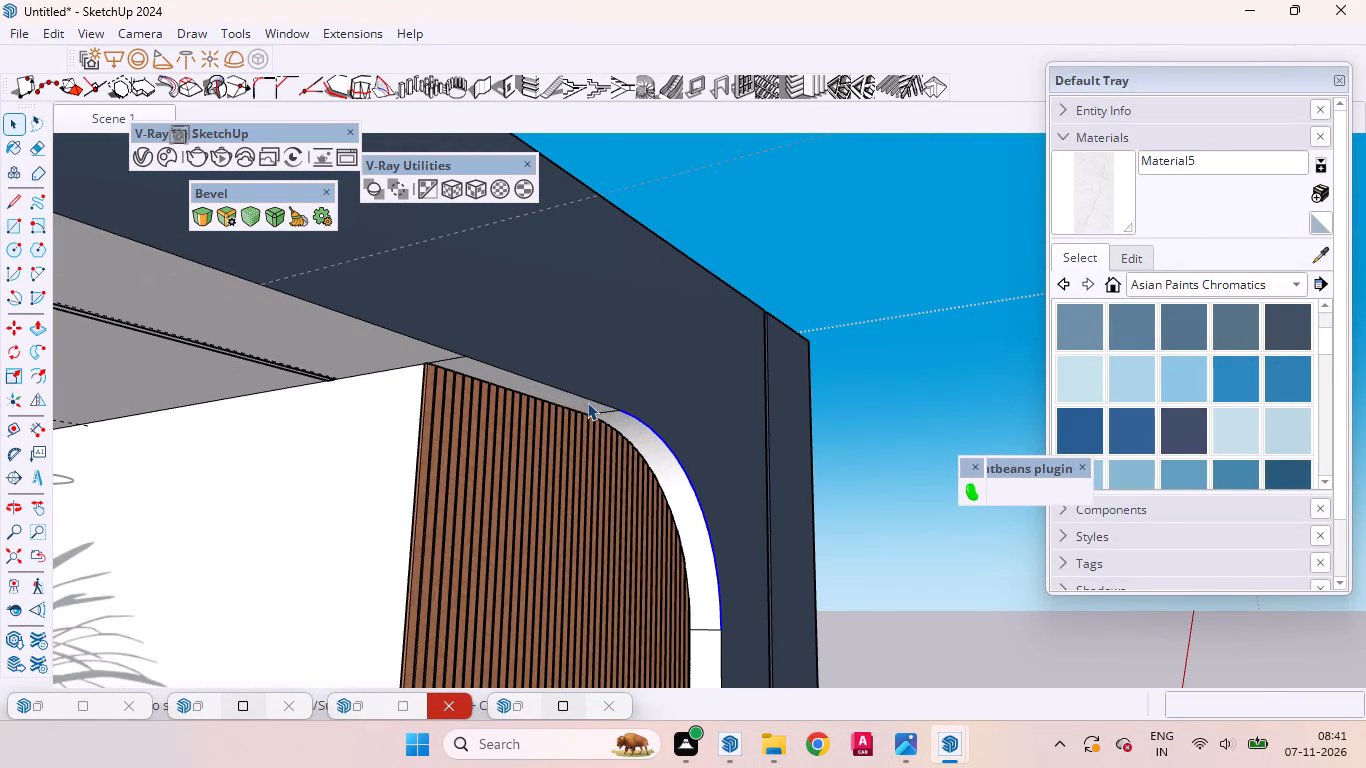
pyautogui.keyDown('ctrl'); pyautogui.click(555, 387); pyautogui.keyUp('ctrl')
pyautogui.keyDown('ctrl'); pyautogui.scroll(-6, 521, 376); pyautogui.keyUp('ctrl')
pyautogui.keyDown('ctrl'); pyautogui.scroll(1, 530, 331); pyautogui.keyUp('ctrl')
pyautogui.keyDown('ctrl'); pyautogui.scroll(-2, 531, 331); pyautogui.keyUp('ctrl')
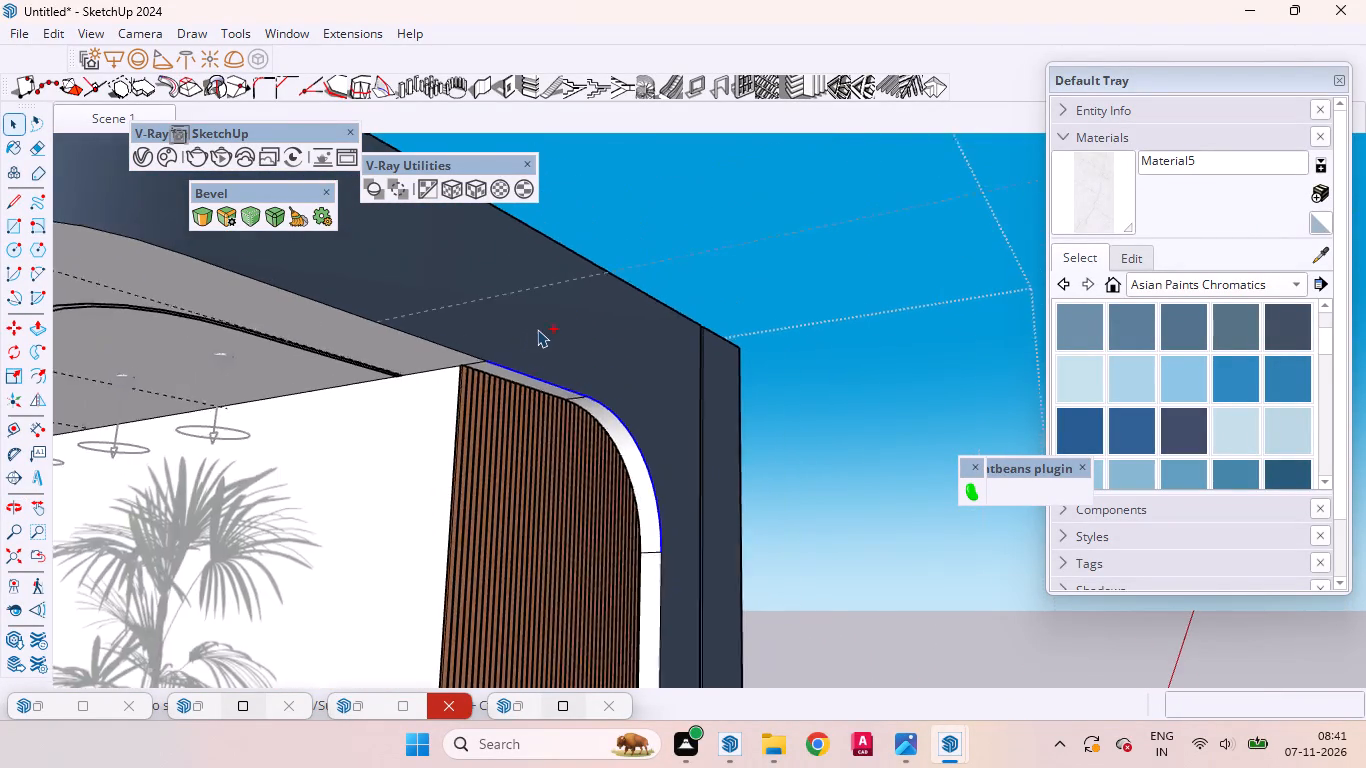
pyautogui.keyDown('ctrl'); pyautogui.scroll(-7, 537, 329); pyautogui.keyUp('ctrl')
pyautogui.keyDown('ctrl'); pyautogui.scroll(8, 608, 475); pyautogui.keyUp('ctrl')
pyautogui.keyDown('ctrl'); pyautogui.scroll(-1, 606, 476); pyautogui.keyUp('ctrl')
pyautogui.keyDown('ctrl'); pyautogui.scroll(1, 606, 476); pyautogui.keyUp('ctrl')
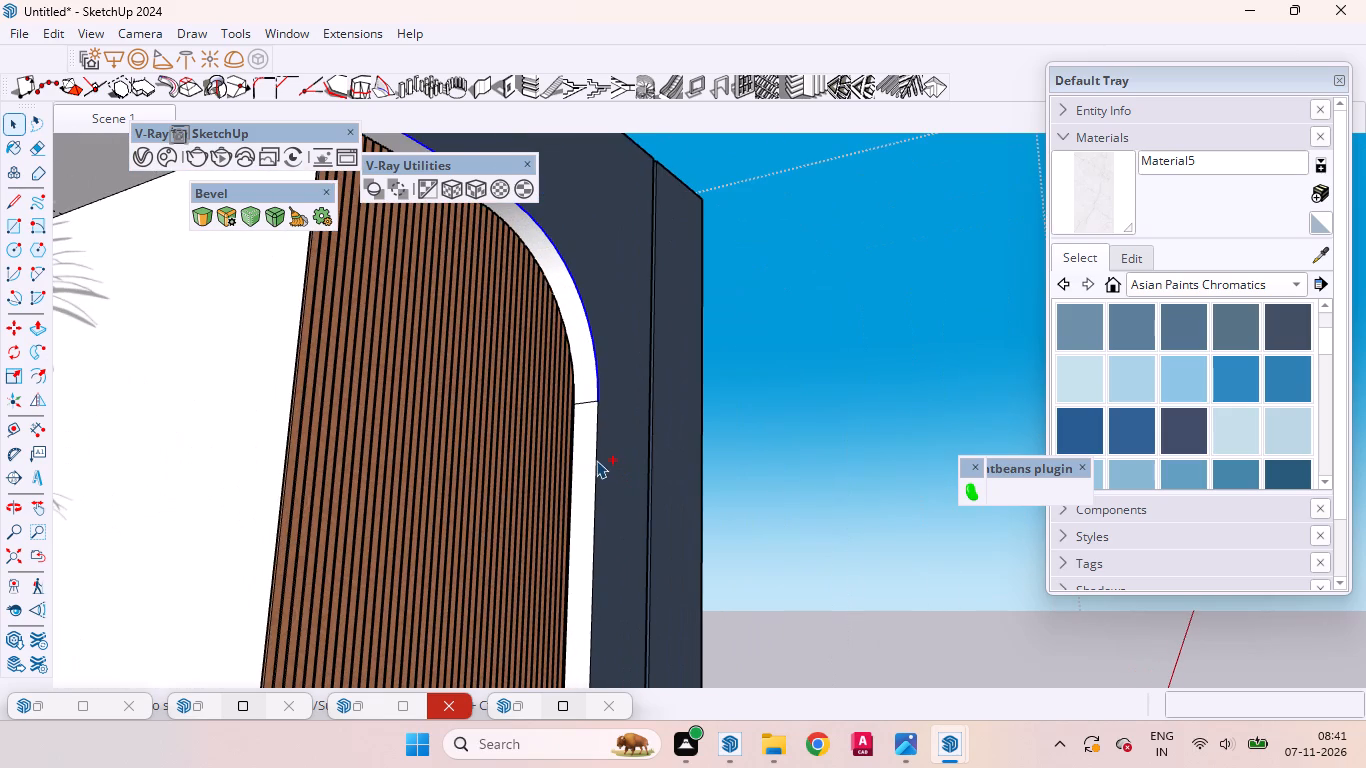
pyautogui.keyDown('ctrl'); pyautogui.click(596, 460); pyautogui.keyUp('ctrl')
pyautogui.keyDown('ctrl'); pyautogui.scroll(-12, 596, 370); pyautogui.keyUp('ctrl')
pyautogui.keyDown('ctrl'); pyautogui.scroll(5, 630, 478); pyautogui.keyUp('ctrl')
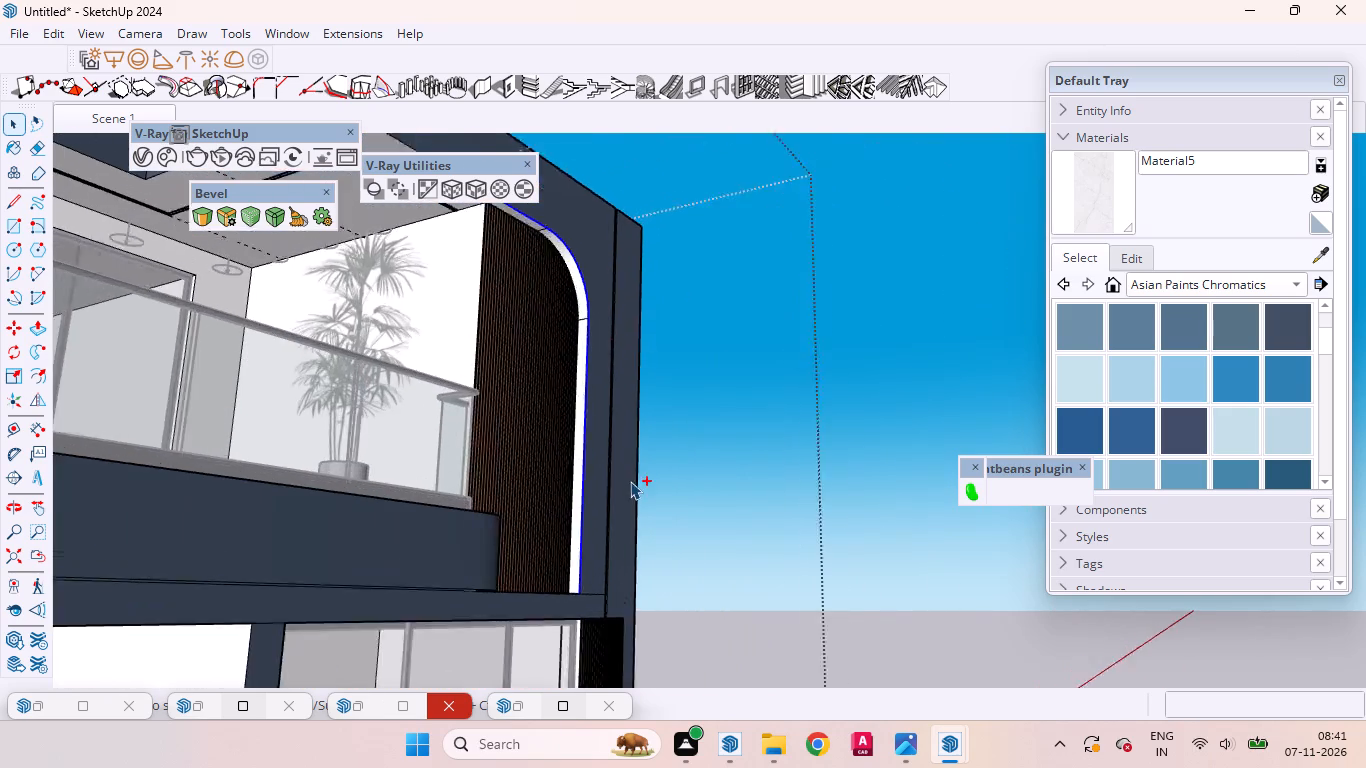
pyautogui.keyDown('ctrl'); pyautogui.moveTo(594, 548); pyautogui.dragTo(599, 684, button='middle'); pyautogui.keyUp('ctrl')
pyautogui.keyDown('ctrl'); pyautogui.scroll(7, 556, 458); pyautogui.keyUp('ctrl')
pyautogui.keyDown('ctrl'); pyautogui.scroll(-1, 556, 459); pyautogui.keyUp('ctrl')
pyautogui.keyDown('ctrl'); pyautogui.scroll(1, 558, 460); pyautogui.keyUp('ctrl')
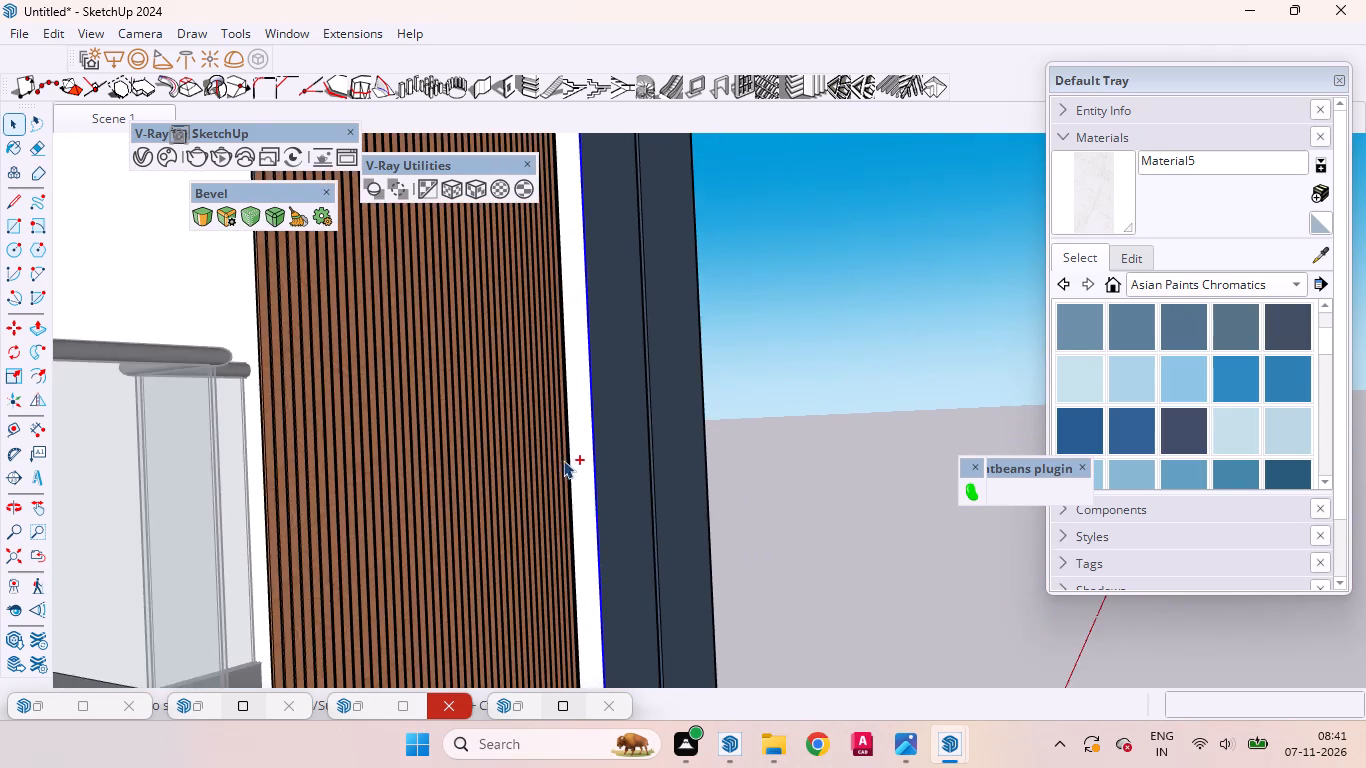
pyautogui.keyDown('ctrl'); pyautogui.scroll(-2, 603, 430); pyautogui.keyUp('ctrl')
pyautogui.keyDown('ctrl'); pyautogui.scroll(1, 604, 428); pyautogui.keyUp('ctrl')
pyautogui.keyDown('ctrl'); pyautogui.scroll(-7, 604, 428); pyautogui.keyUp('ctrl')
pyautogui.keyDown('ctrl'); pyautogui.scroll(6, 580, 471); pyautogui.keyUp('ctrl')
pyautogui.keyDown('ctrl'); pyautogui.scroll(-2, 594, 450); pyautogui.keyUp('ctrl')
pyautogui.keyDown('ctrl'); pyautogui.scroll(4, 594, 450); pyautogui.keyUp('ctrl')
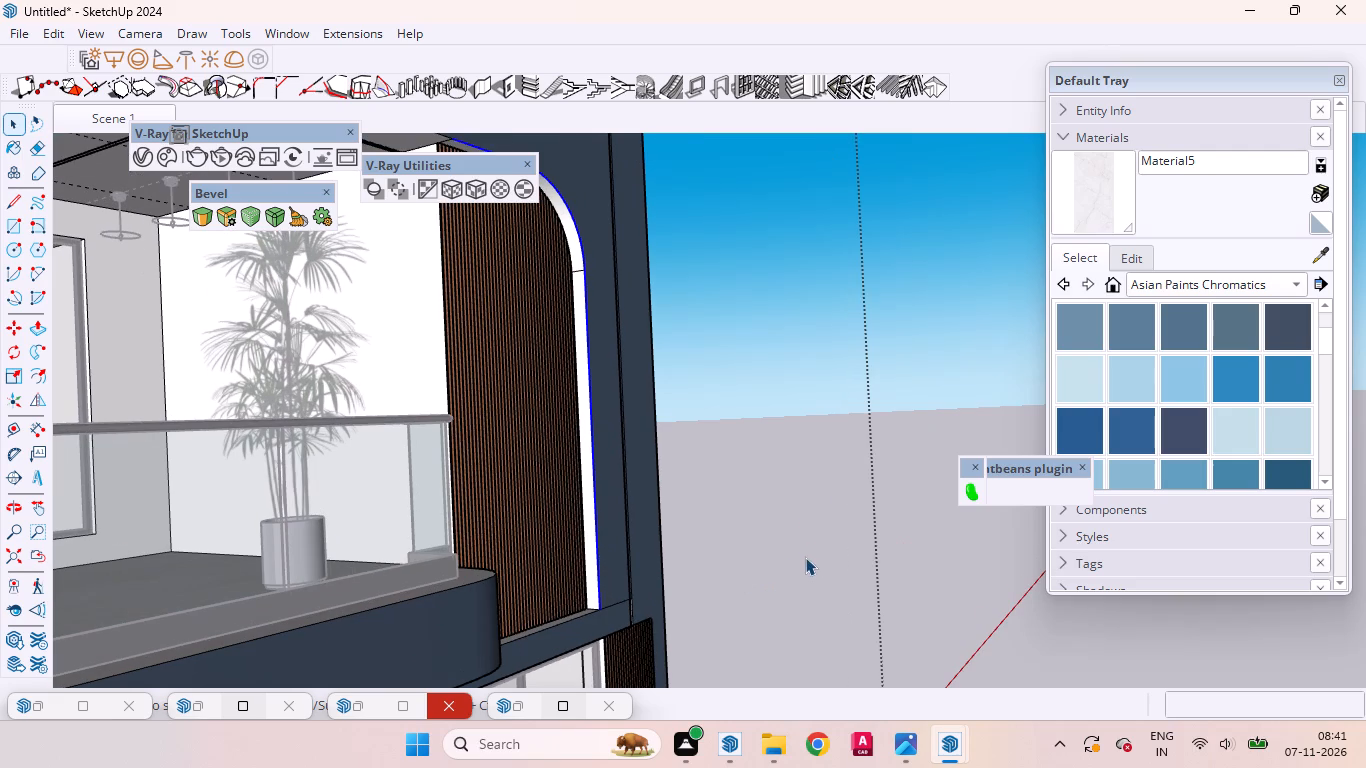
pyautogui.scroll(4, 559, 451)
pyautogui.moveTo(607, 480); pyautogui.dragTo(692, 485, button='middle')
pyautogui.scroll(-8, 576, 498)
pyautogui.scroll(6, 542, 266)
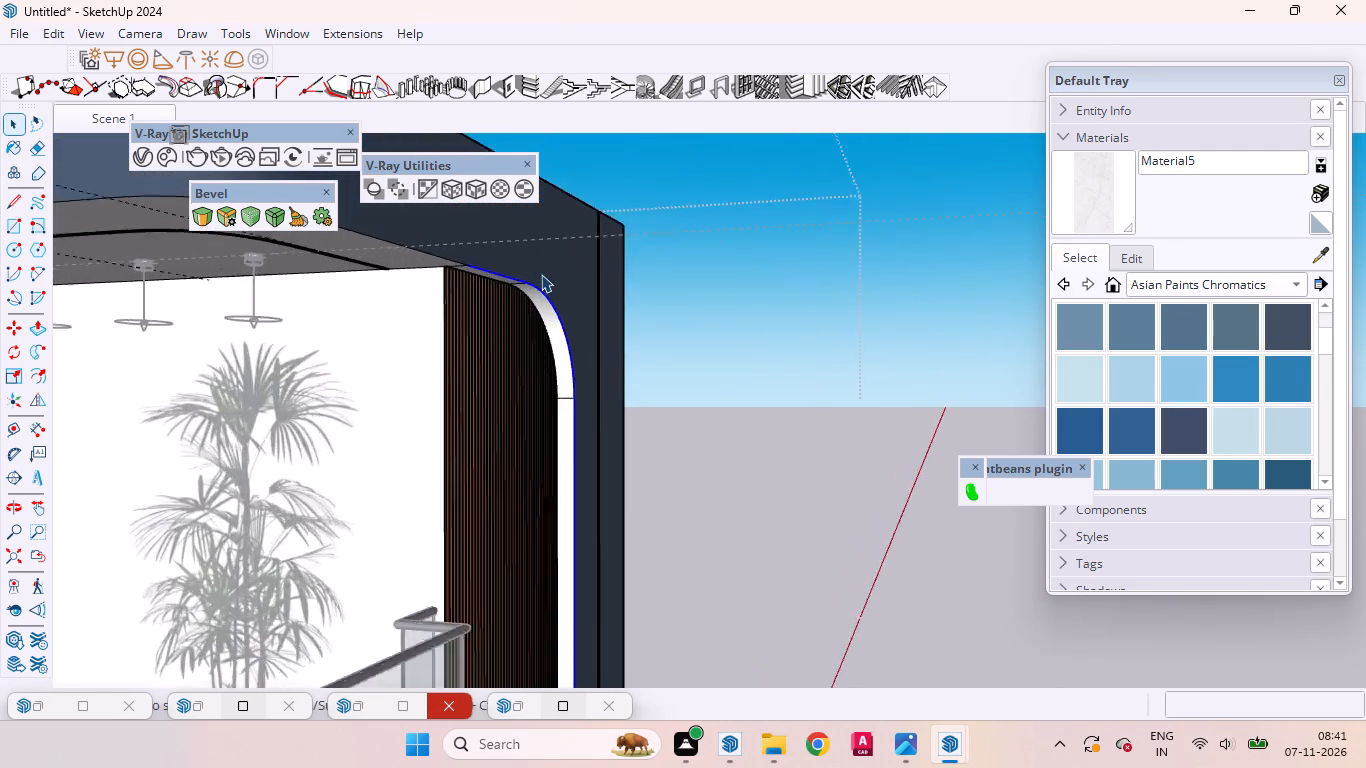
pyautogui.scroll(2, 541, 274)
pyautogui.moveTo(509, 329); pyautogui.dragTo(381, 185, button='middle')
pyautogui.scroll(4, 654, 350)
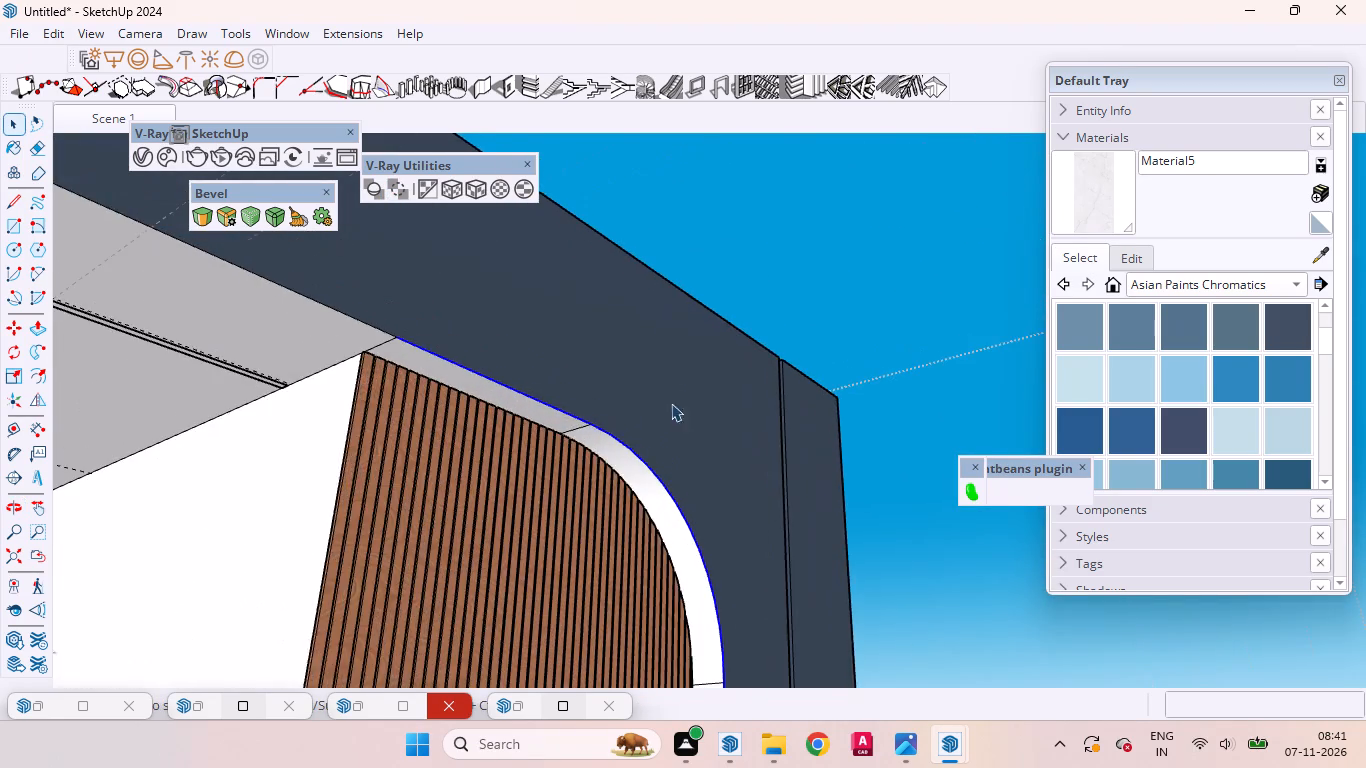
pyautogui.scroll(-5, 670, 392)
pyautogui.scroll(8, 650, 426)
pyautogui.press('m')
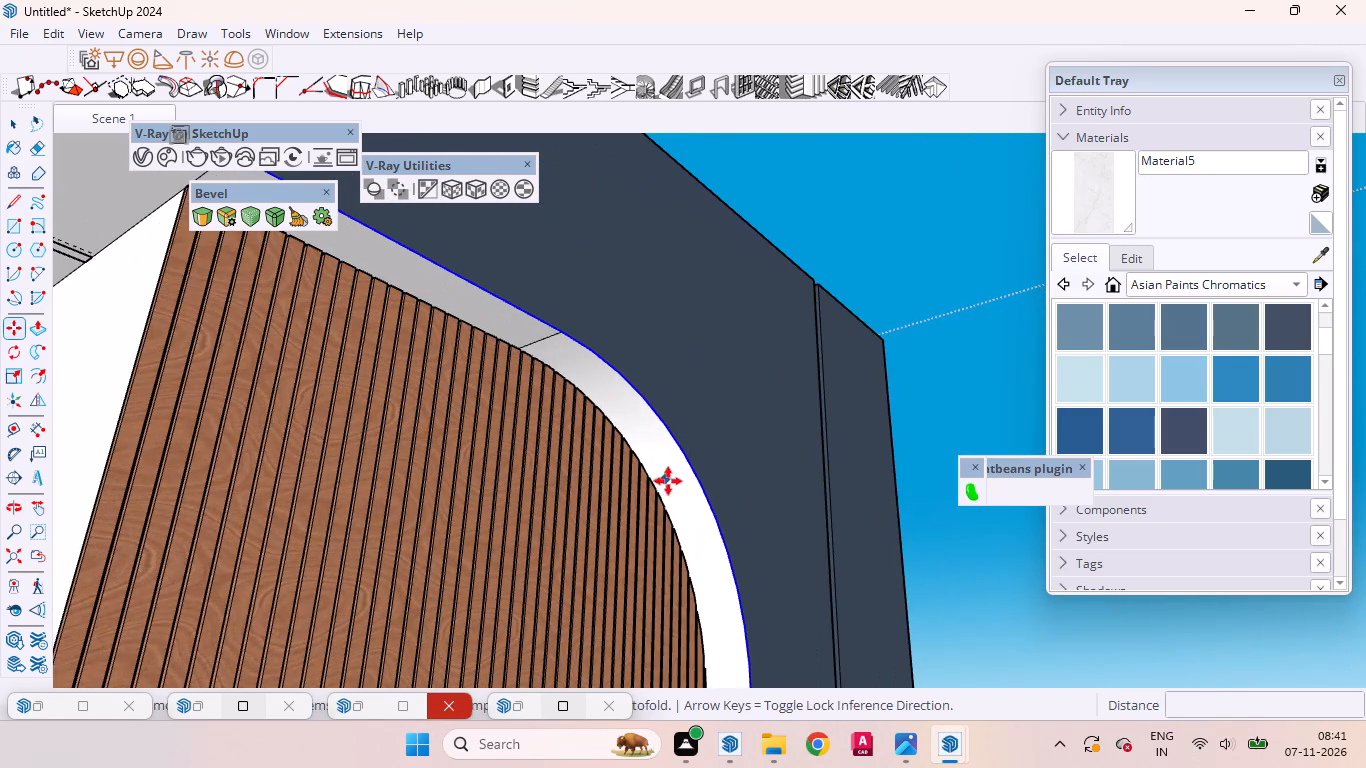
pyautogui.scroll(7, 679, 477)
pyautogui.click(679, 478)
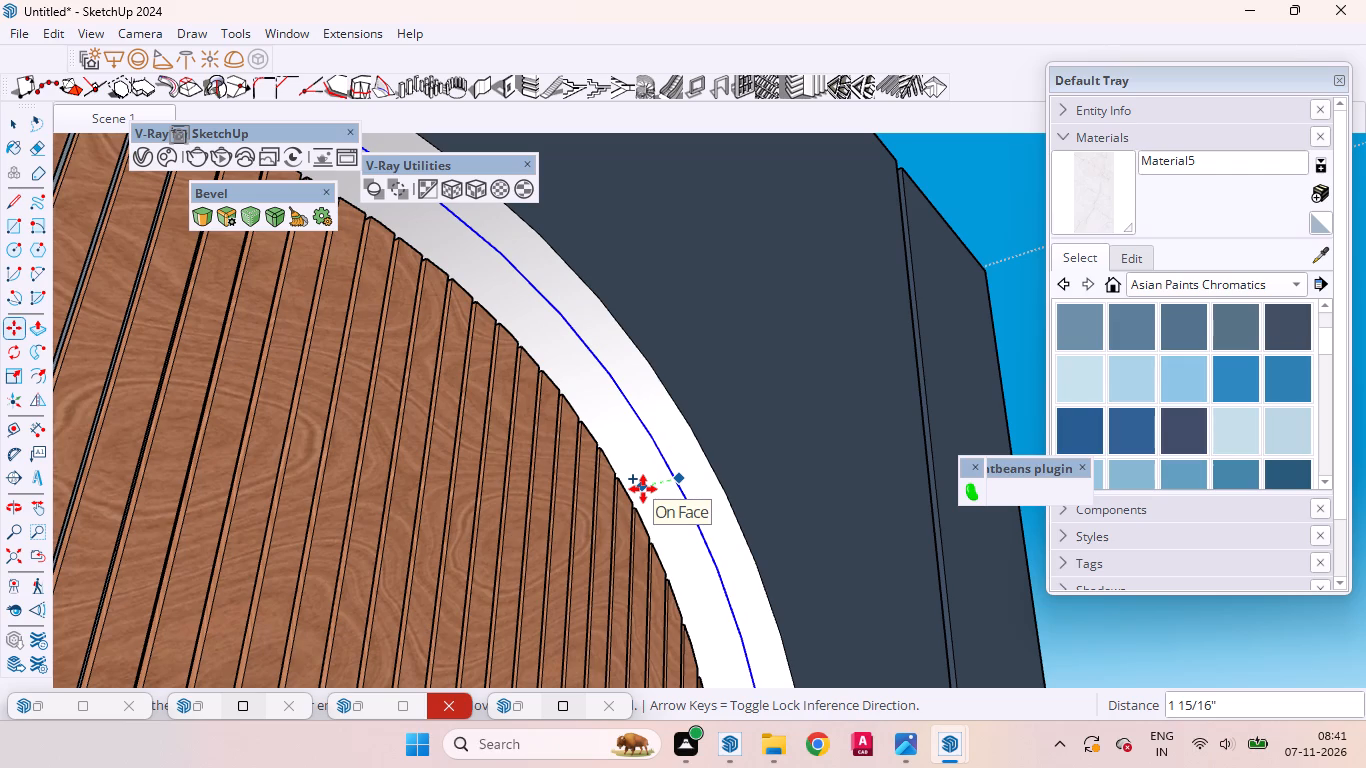
pyautogui.click(643, 489)
# Copy the new edge line 1" further toward the slats to outline a narrow strip on the reveal.
pyautogui.scroll(8, 674, 486)
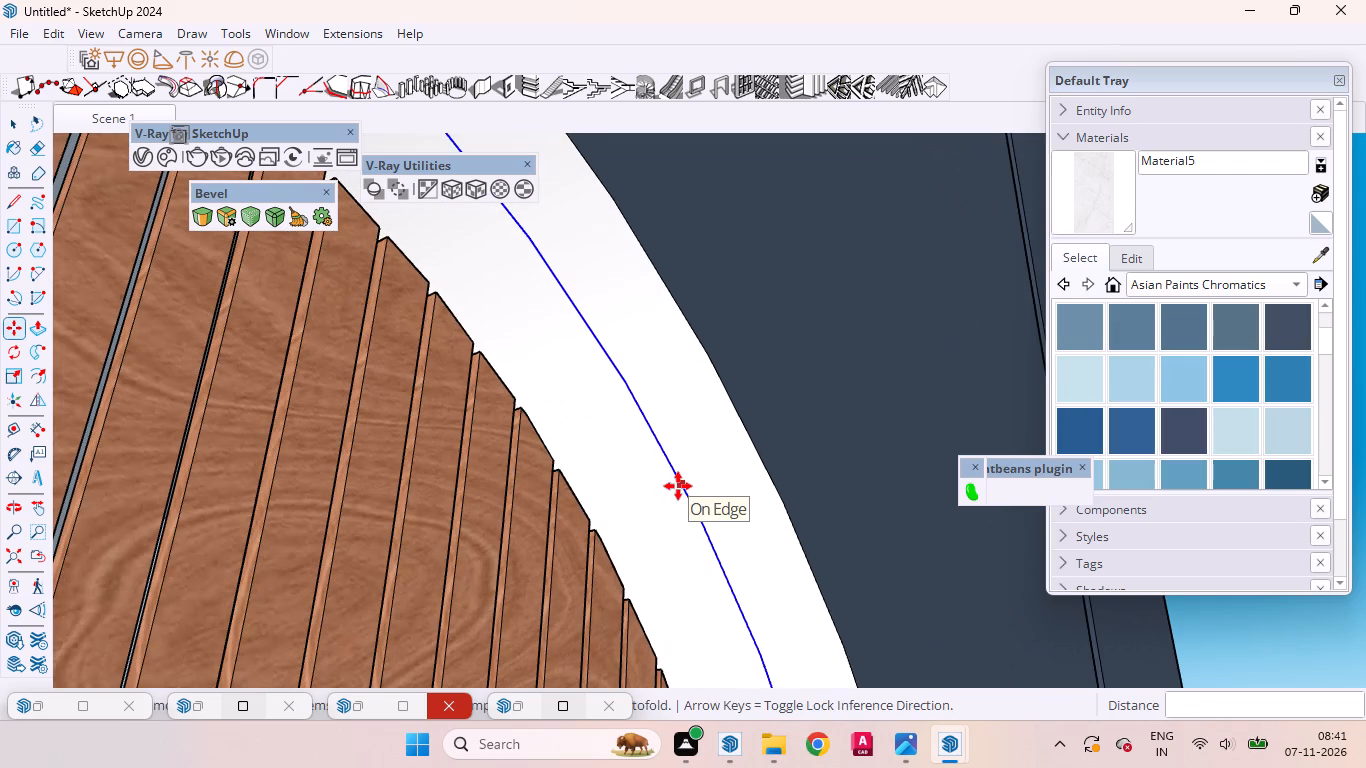
pyautogui.click(678, 486)
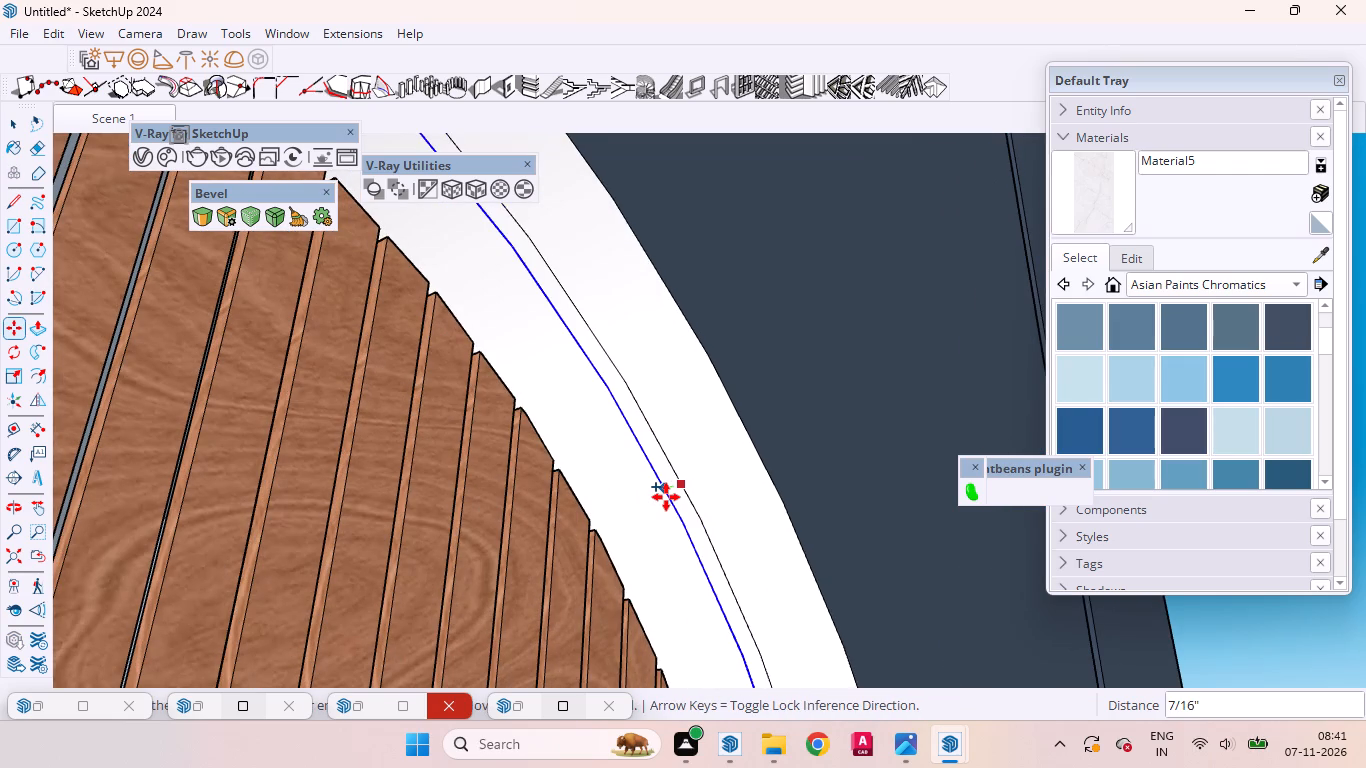
pyautogui.press('1')
pyautogui.press('Return')
pyautogui.press('space')
# Check the narrow strip along the reveal, from the arch to its base, including its vertical face.
pyautogui.scroll(-20, 706, 473)
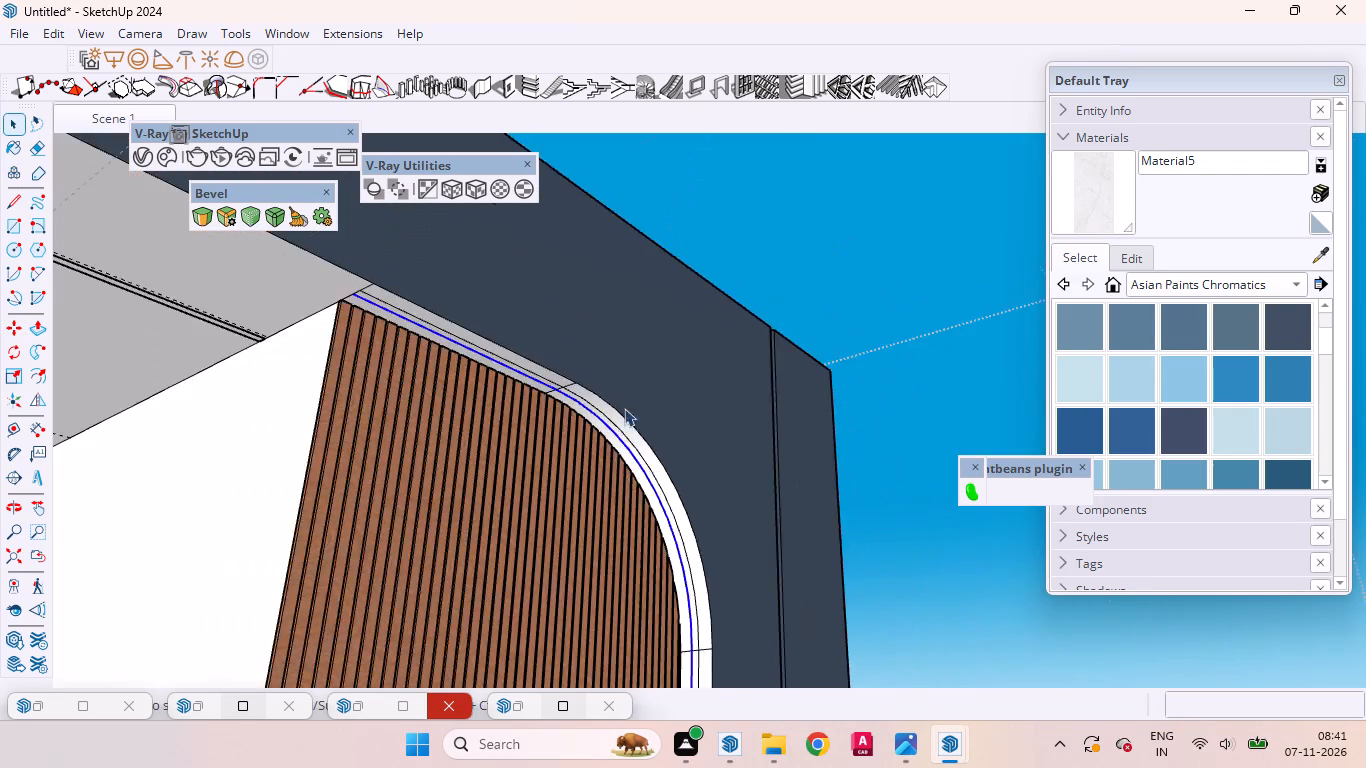
pyautogui.scroll(-9, 624, 408)
pyautogui.scroll(-8, 726, 377)
pyautogui.scroll(3, 730, 595)
pyautogui.scroll(-2, 729, 598)
pyautogui.scroll(5, 729, 598)
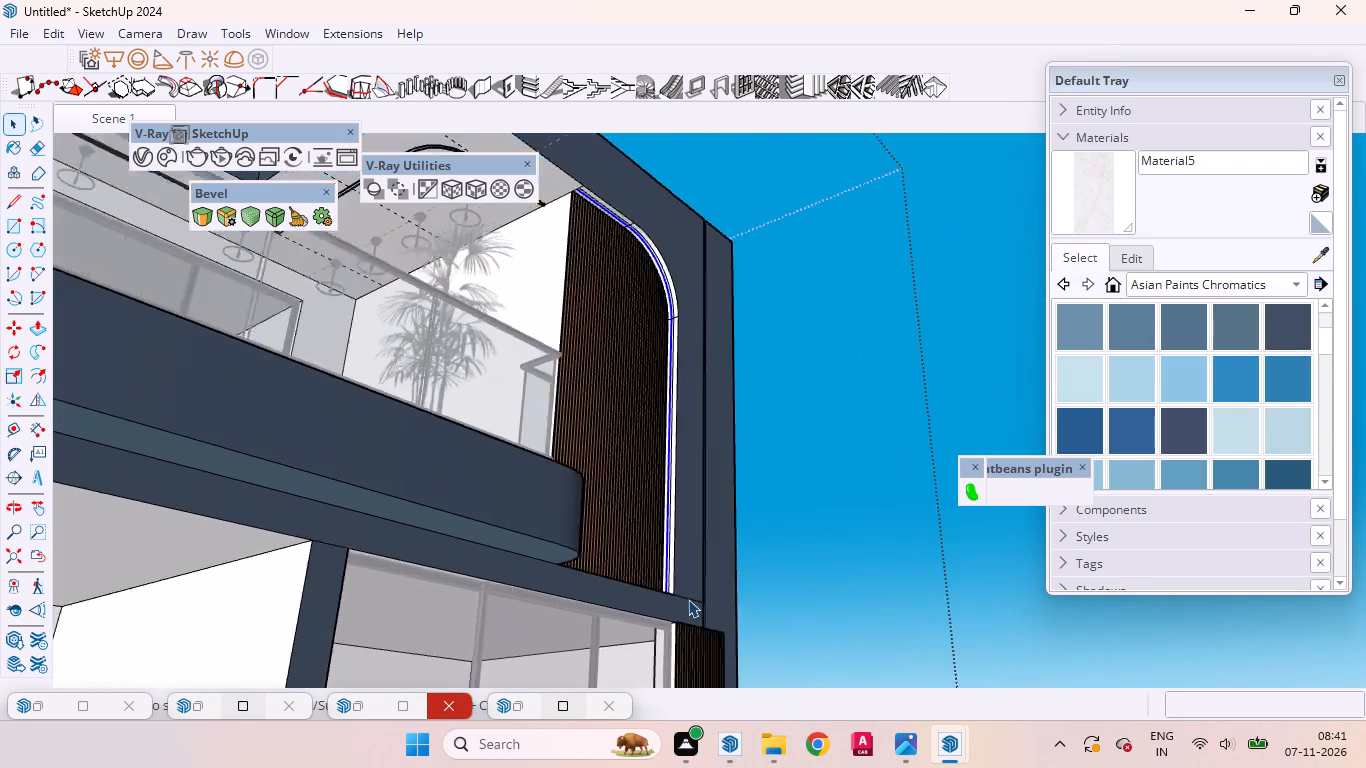
pyautogui.scroll(8, 688, 599)
pyautogui.moveTo(661, 577); pyautogui.dragTo(651, 701, button='middle')
pyautogui.scroll(12, 623, 414)
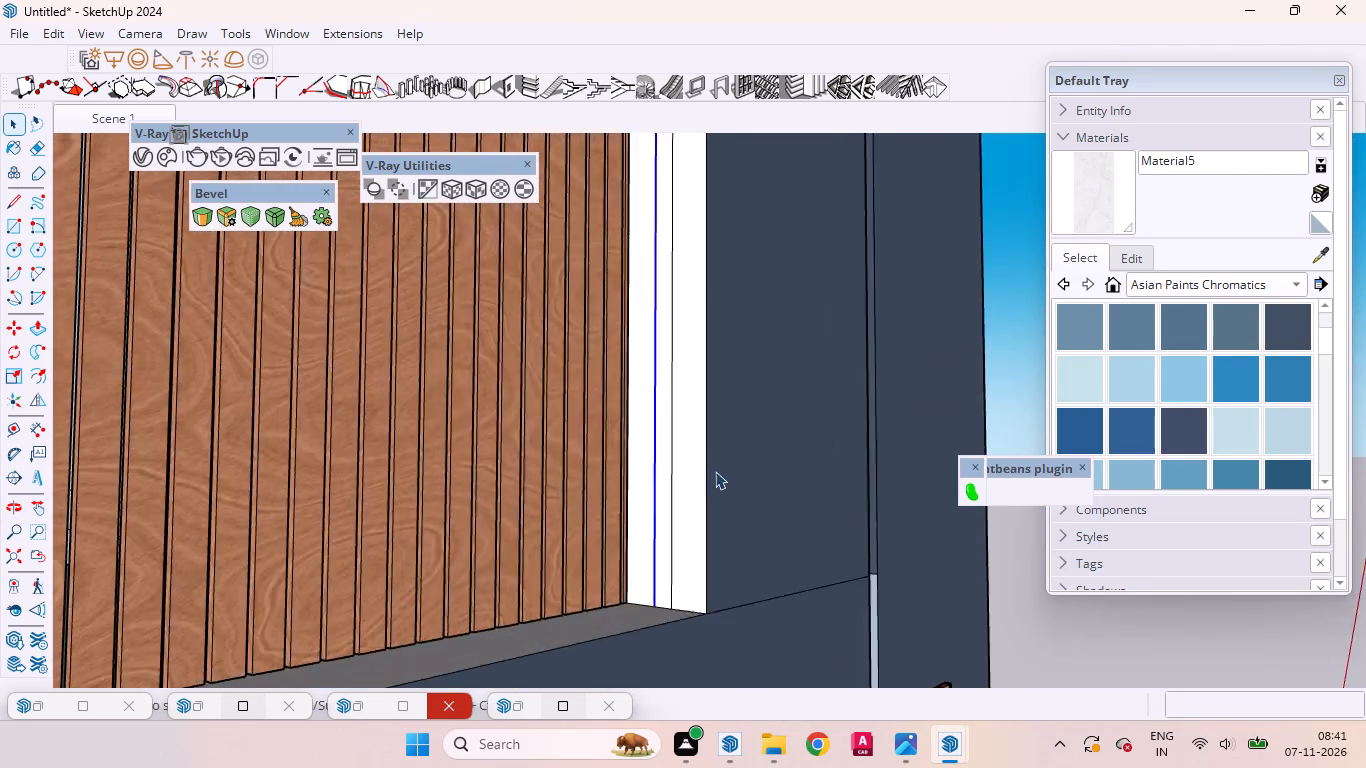
pyautogui.scroll(4, 715, 471)
pyautogui.click(628, 502)
pyautogui.scroll(-11, 659, 460)
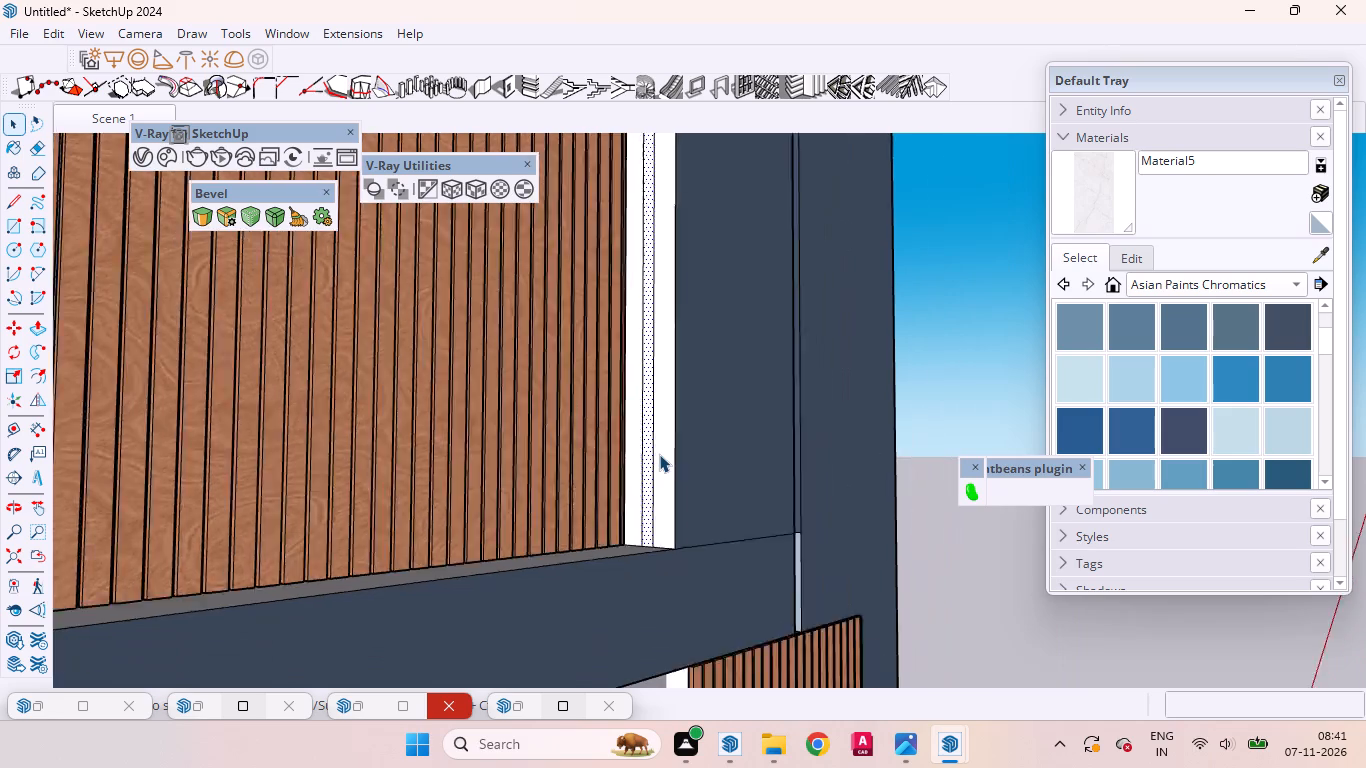
pyautogui.scroll(-18, 659, 454)
pyautogui.scroll(1, 666, 534)
pyautogui.scroll(-3, 666, 534)
pyautogui.scroll(4, 606, 289)
pyautogui.scroll(-1, 638, 267)
pyautogui.scroll(15, 643, 266)
pyautogui.scroll(3, 696, 361)
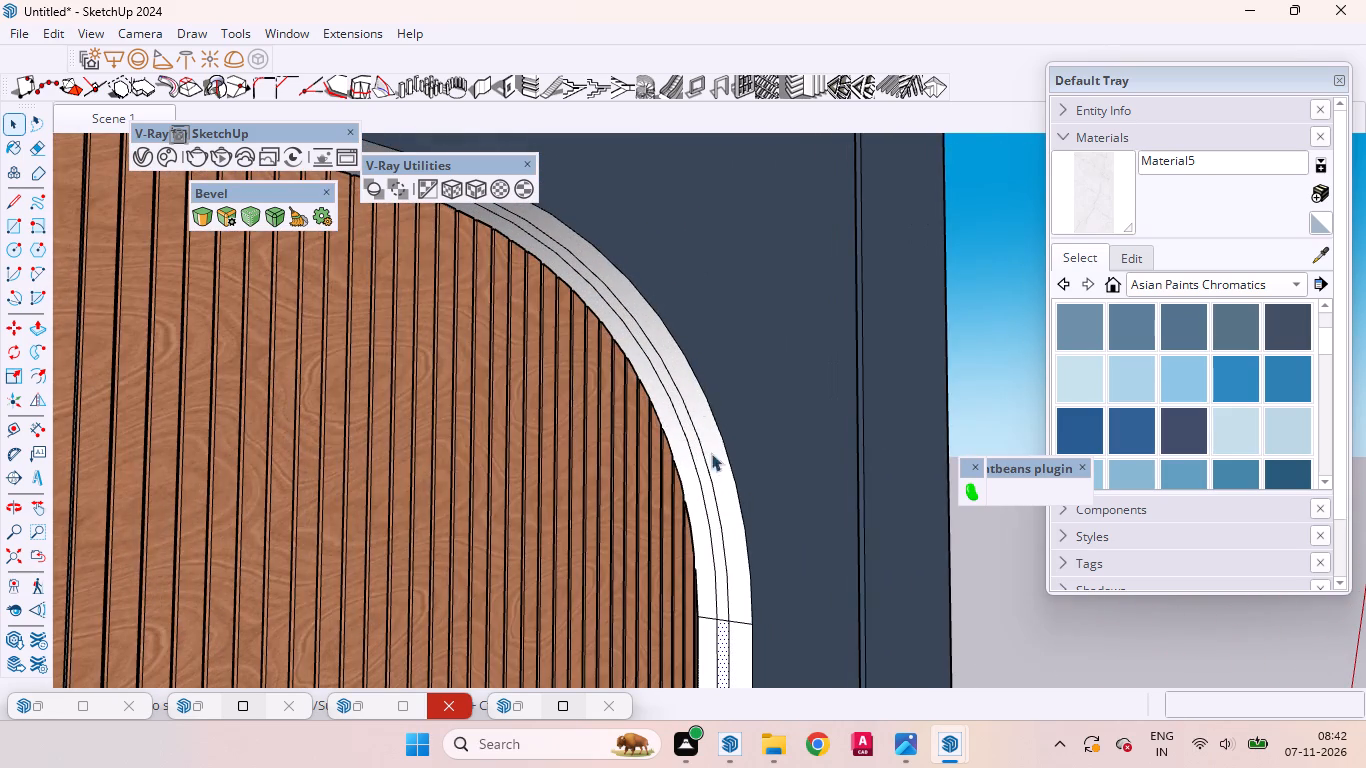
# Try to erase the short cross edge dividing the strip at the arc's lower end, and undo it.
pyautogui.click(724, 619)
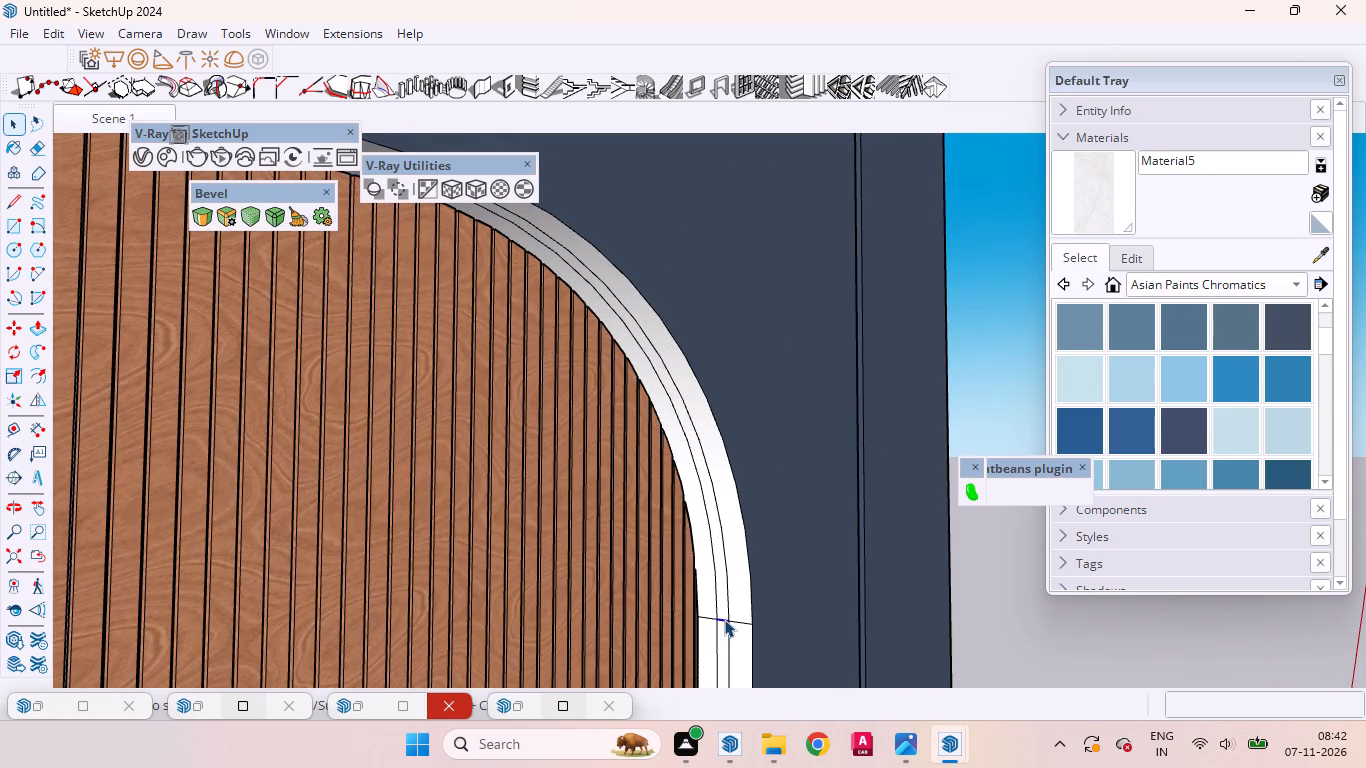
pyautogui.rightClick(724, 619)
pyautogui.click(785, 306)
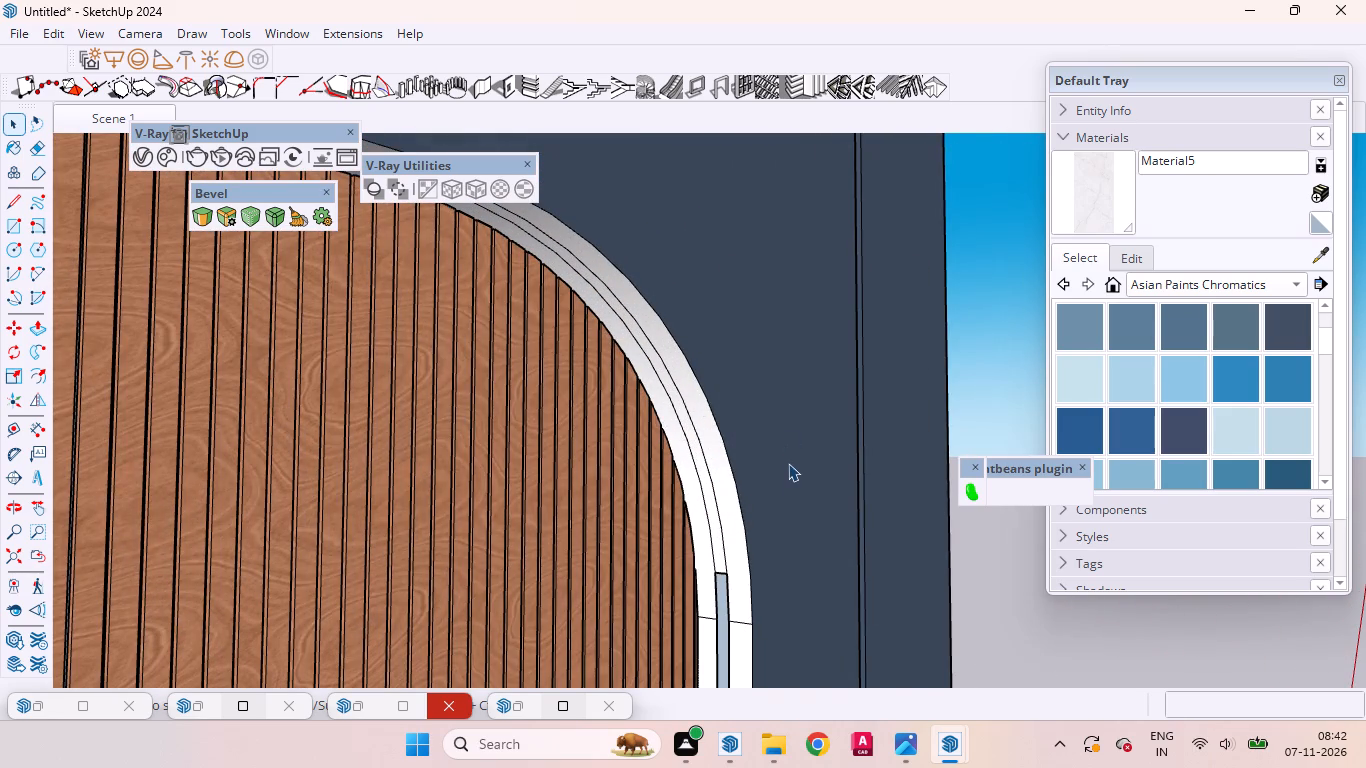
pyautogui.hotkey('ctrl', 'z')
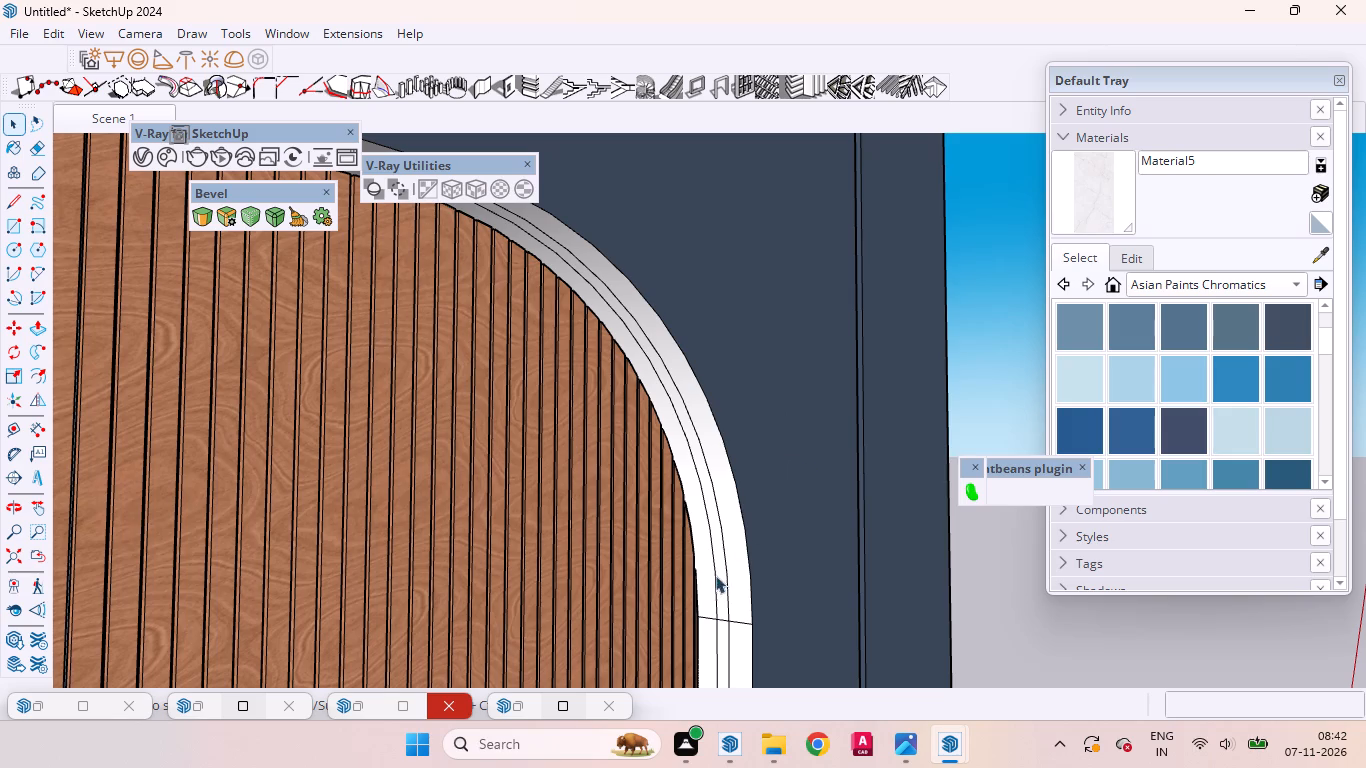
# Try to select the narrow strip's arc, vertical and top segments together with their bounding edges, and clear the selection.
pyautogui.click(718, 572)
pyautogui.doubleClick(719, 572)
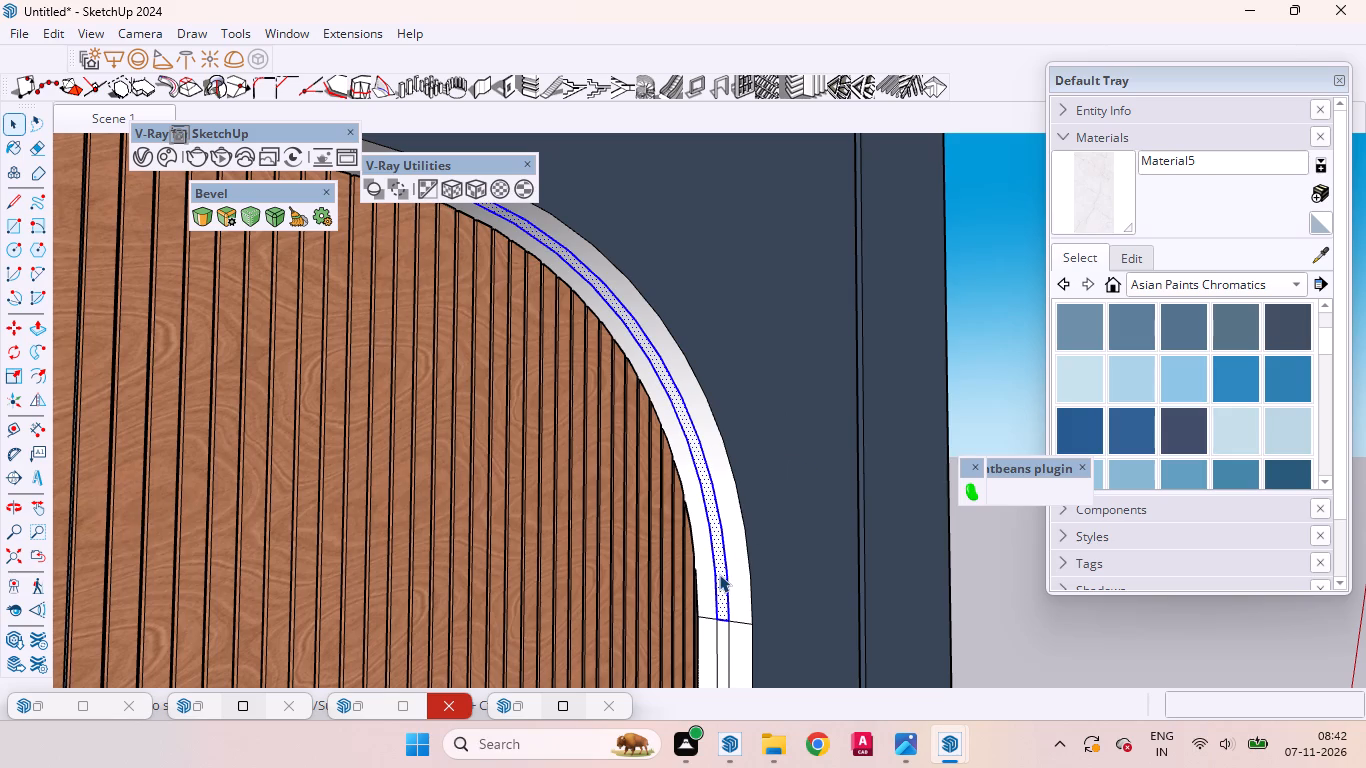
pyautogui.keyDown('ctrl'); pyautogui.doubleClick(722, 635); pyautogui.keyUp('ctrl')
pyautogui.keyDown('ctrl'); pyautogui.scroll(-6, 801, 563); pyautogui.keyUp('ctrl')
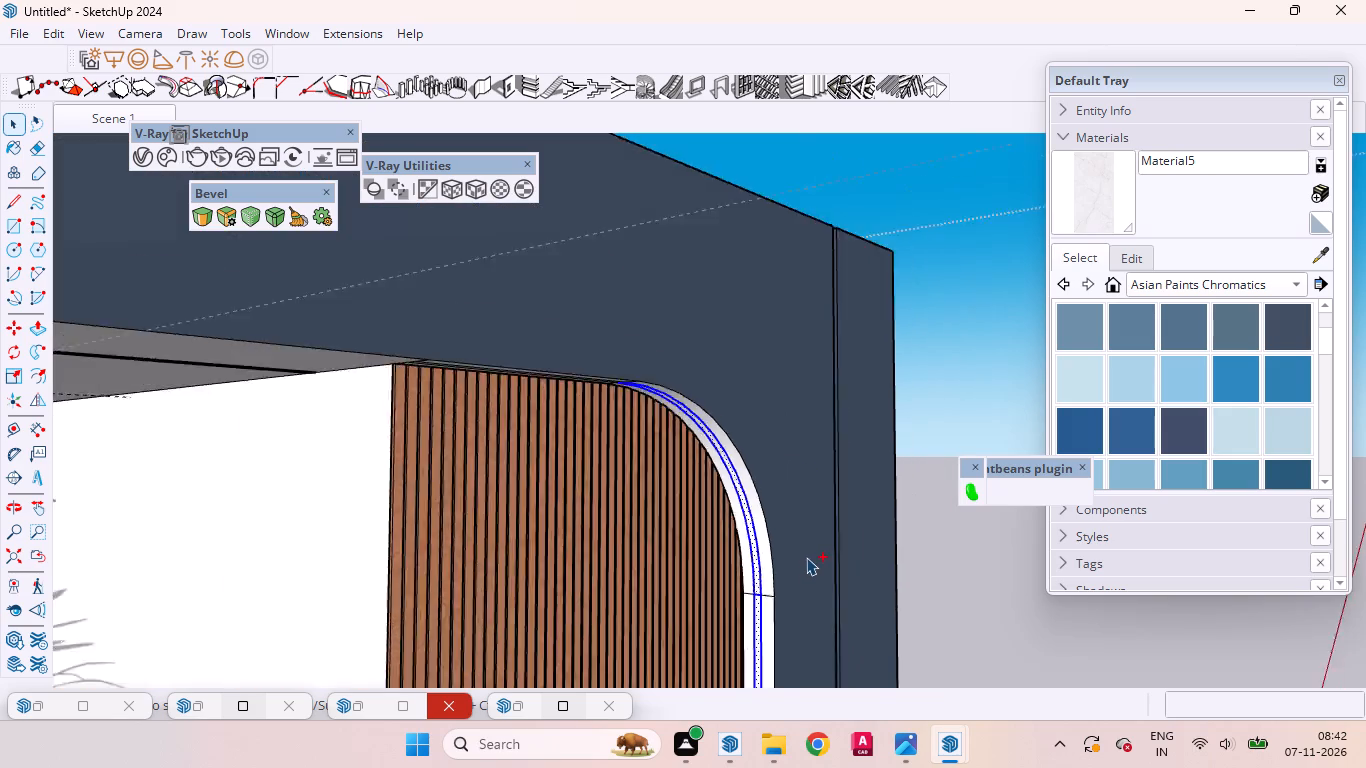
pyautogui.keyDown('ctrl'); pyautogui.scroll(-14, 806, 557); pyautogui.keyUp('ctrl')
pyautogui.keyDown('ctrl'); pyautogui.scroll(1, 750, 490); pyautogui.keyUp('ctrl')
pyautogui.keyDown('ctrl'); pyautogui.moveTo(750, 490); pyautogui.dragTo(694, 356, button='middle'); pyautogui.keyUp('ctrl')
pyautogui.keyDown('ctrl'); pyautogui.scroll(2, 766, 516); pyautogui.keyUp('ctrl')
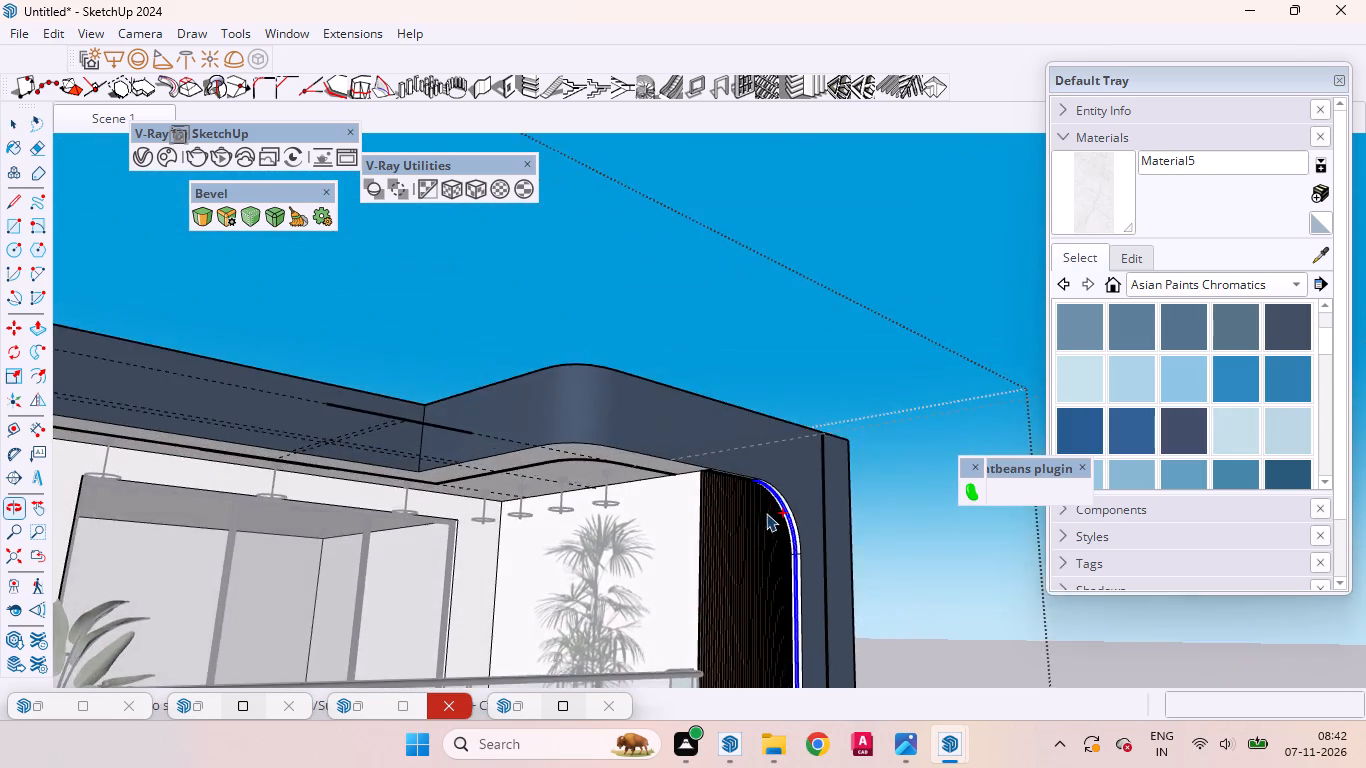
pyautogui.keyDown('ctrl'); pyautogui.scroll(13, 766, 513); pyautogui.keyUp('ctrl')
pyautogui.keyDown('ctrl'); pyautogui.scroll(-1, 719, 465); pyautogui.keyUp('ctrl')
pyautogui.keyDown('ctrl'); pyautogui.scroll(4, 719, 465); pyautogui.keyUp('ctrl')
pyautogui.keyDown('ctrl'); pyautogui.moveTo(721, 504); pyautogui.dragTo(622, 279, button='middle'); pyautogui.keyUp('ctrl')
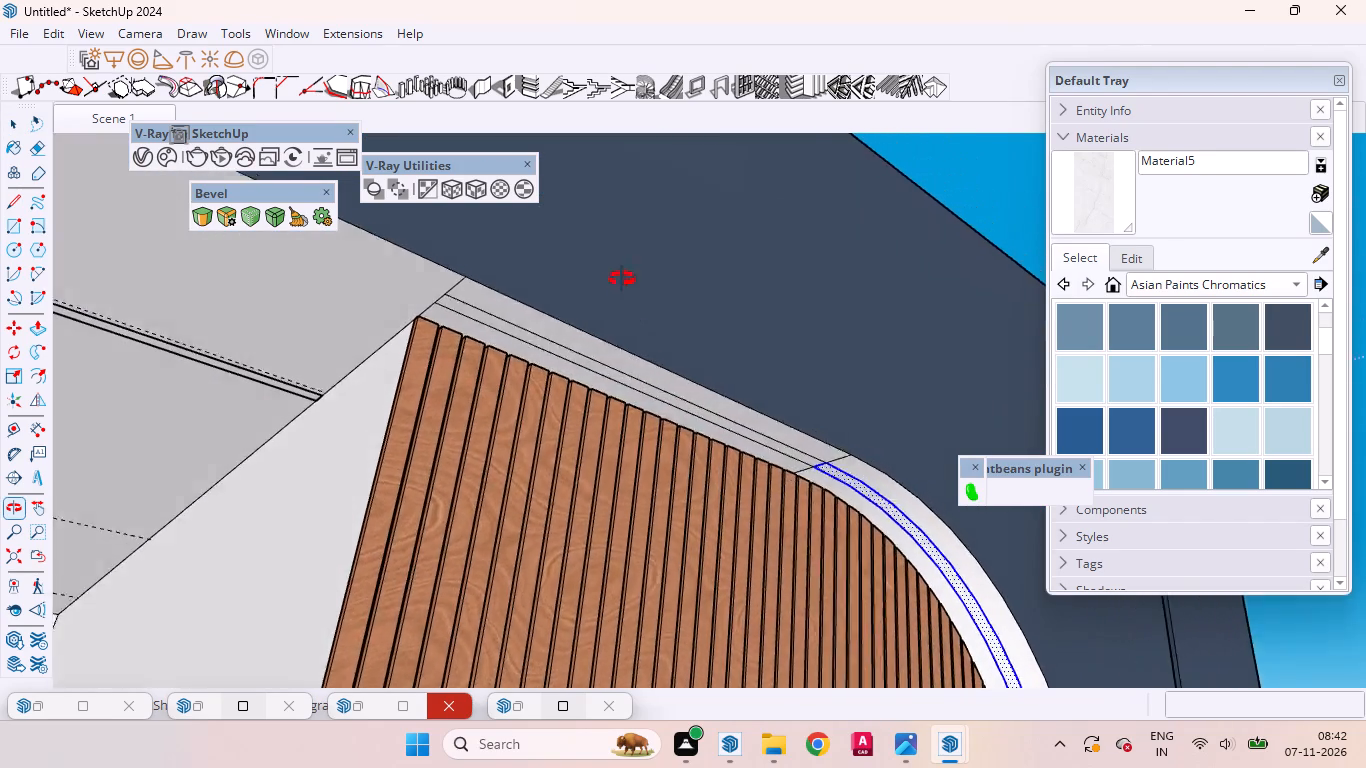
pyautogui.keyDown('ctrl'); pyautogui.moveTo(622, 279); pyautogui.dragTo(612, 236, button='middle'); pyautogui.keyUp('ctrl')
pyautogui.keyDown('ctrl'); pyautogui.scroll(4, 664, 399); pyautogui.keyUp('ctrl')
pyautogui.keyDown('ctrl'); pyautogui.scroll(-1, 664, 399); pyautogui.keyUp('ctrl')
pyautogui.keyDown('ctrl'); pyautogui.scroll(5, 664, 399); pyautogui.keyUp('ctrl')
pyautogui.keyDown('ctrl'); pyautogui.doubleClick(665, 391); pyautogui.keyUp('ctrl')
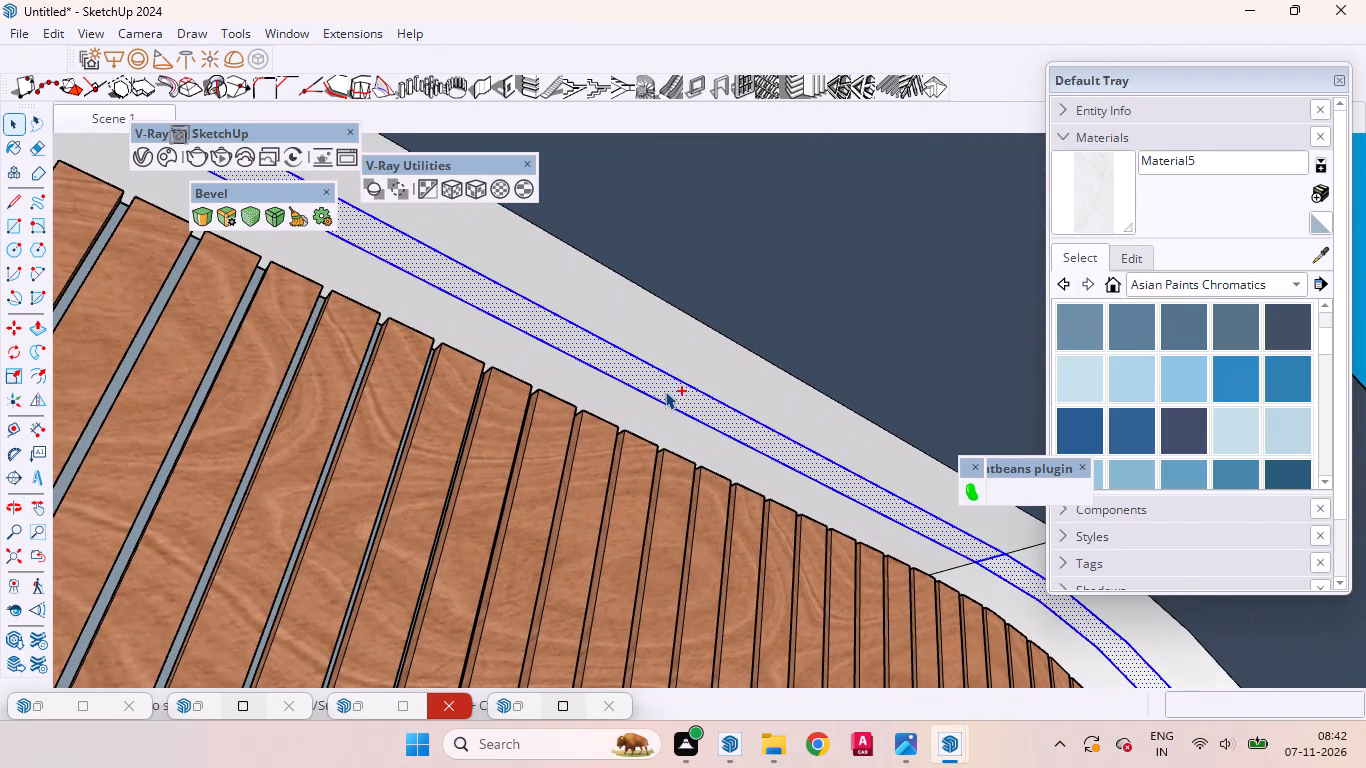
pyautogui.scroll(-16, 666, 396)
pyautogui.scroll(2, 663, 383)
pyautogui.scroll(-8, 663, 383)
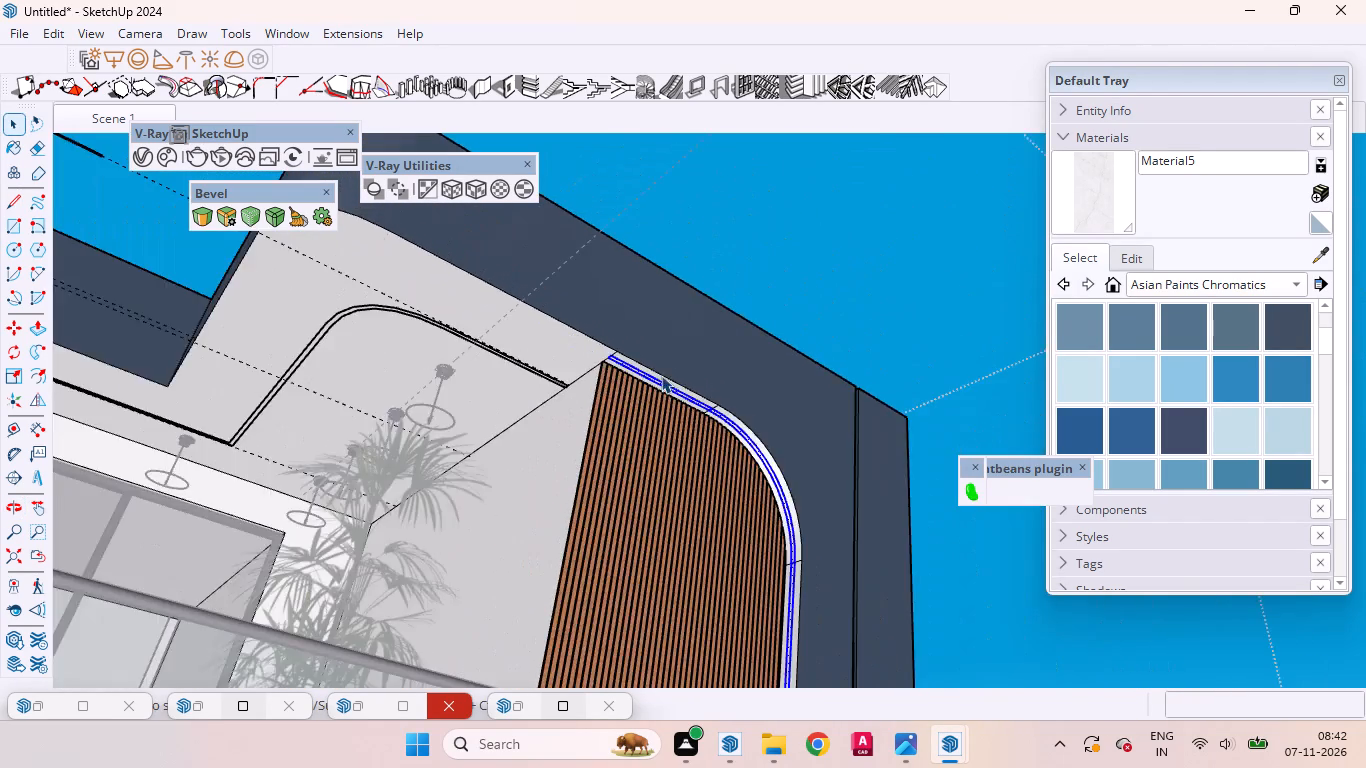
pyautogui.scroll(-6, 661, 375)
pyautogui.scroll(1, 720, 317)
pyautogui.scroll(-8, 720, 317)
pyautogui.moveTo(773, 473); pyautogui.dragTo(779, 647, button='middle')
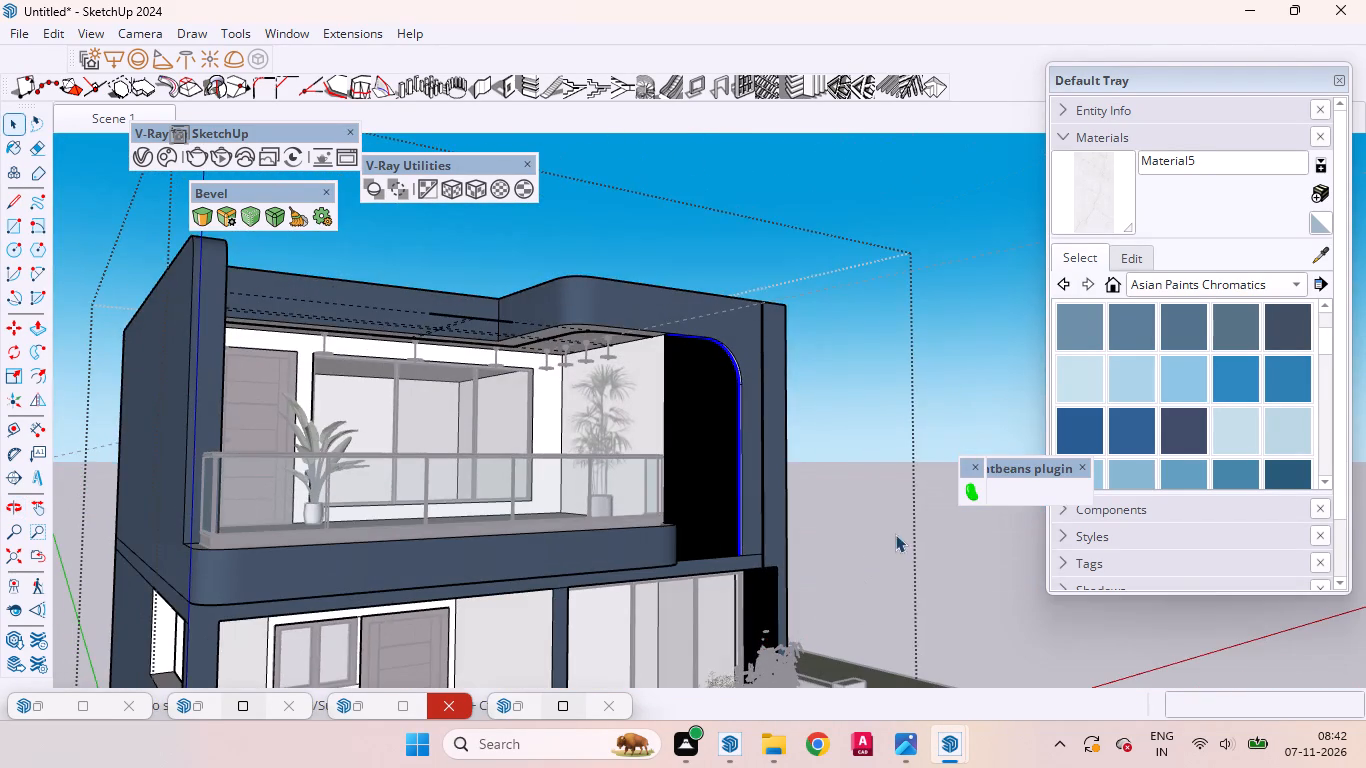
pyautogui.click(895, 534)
# Copy the outer edge of the sill below the slatted panel about 3" inward across the sill face.
pyautogui.scroll(17, 786, 536)
pyautogui.moveTo(653, 611); pyautogui.dragTo(733, 725, button='middle')
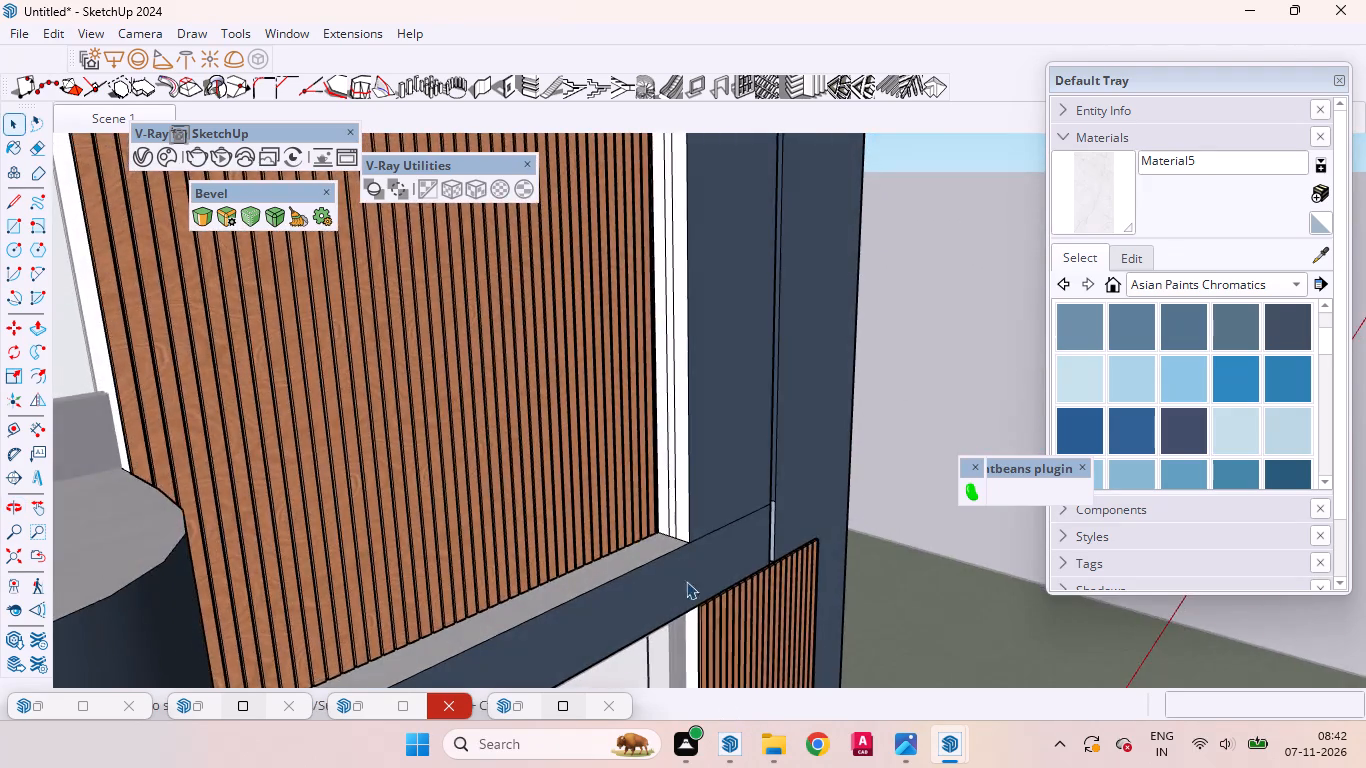
pyautogui.scroll(-8, 667, 432)
pyautogui.scroll(1, 544, 373)
pyautogui.scroll(-2, 544, 373)
pyautogui.moveTo(525, 488); pyautogui.dragTo(546, 649, button='middle')
pyautogui.scroll(2, 552, 455)
pyautogui.scroll(-1, 552, 452)
pyautogui.scroll(8, 553, 451)
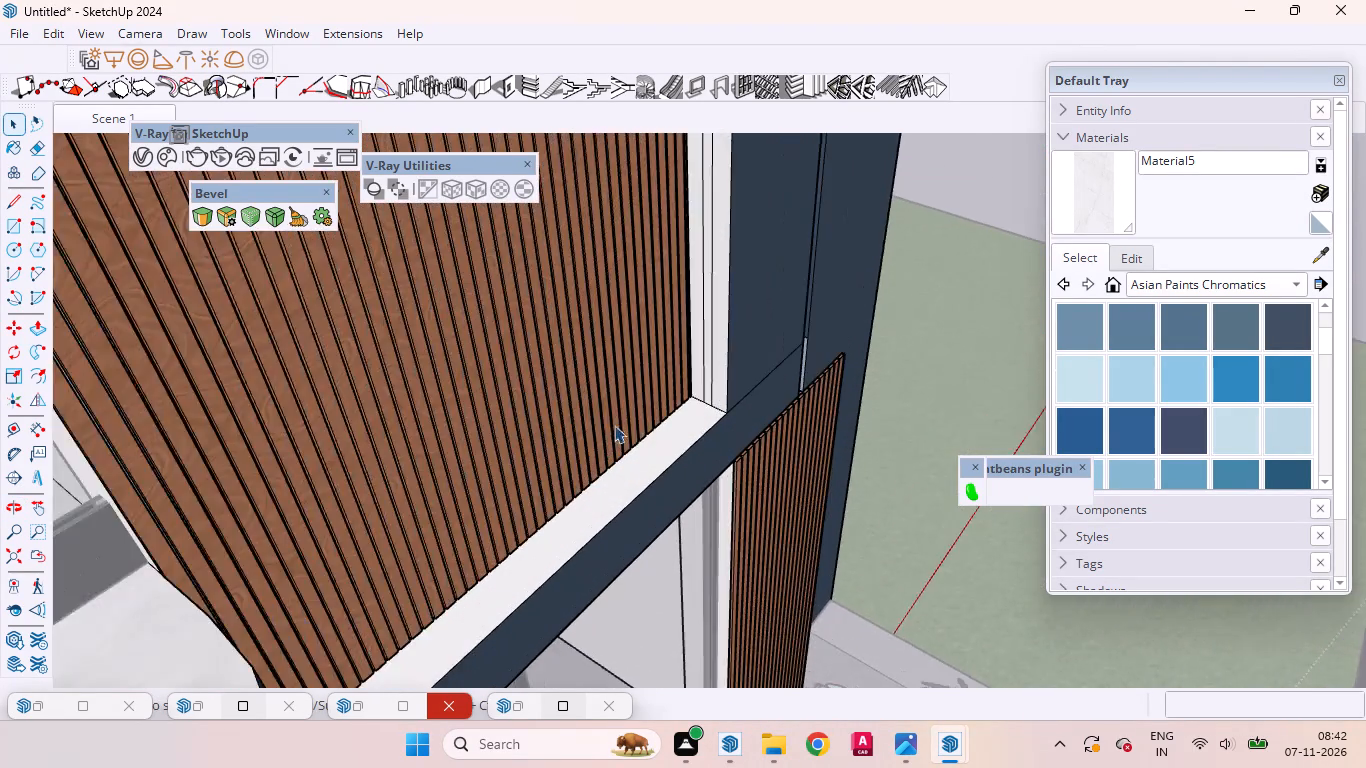
pyautogui.scroll(4, 614, 425)
pyautogui.click(712, 449)
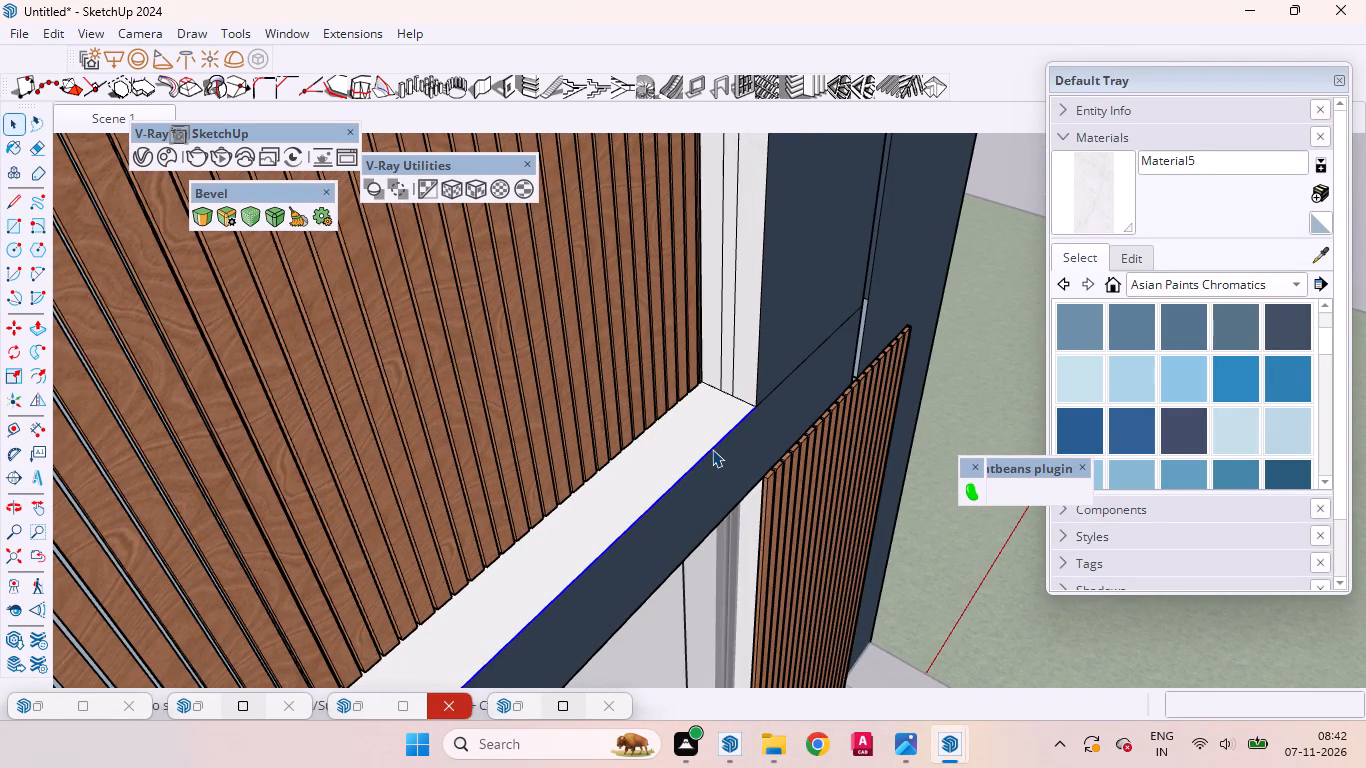
pyautogui.press('m')
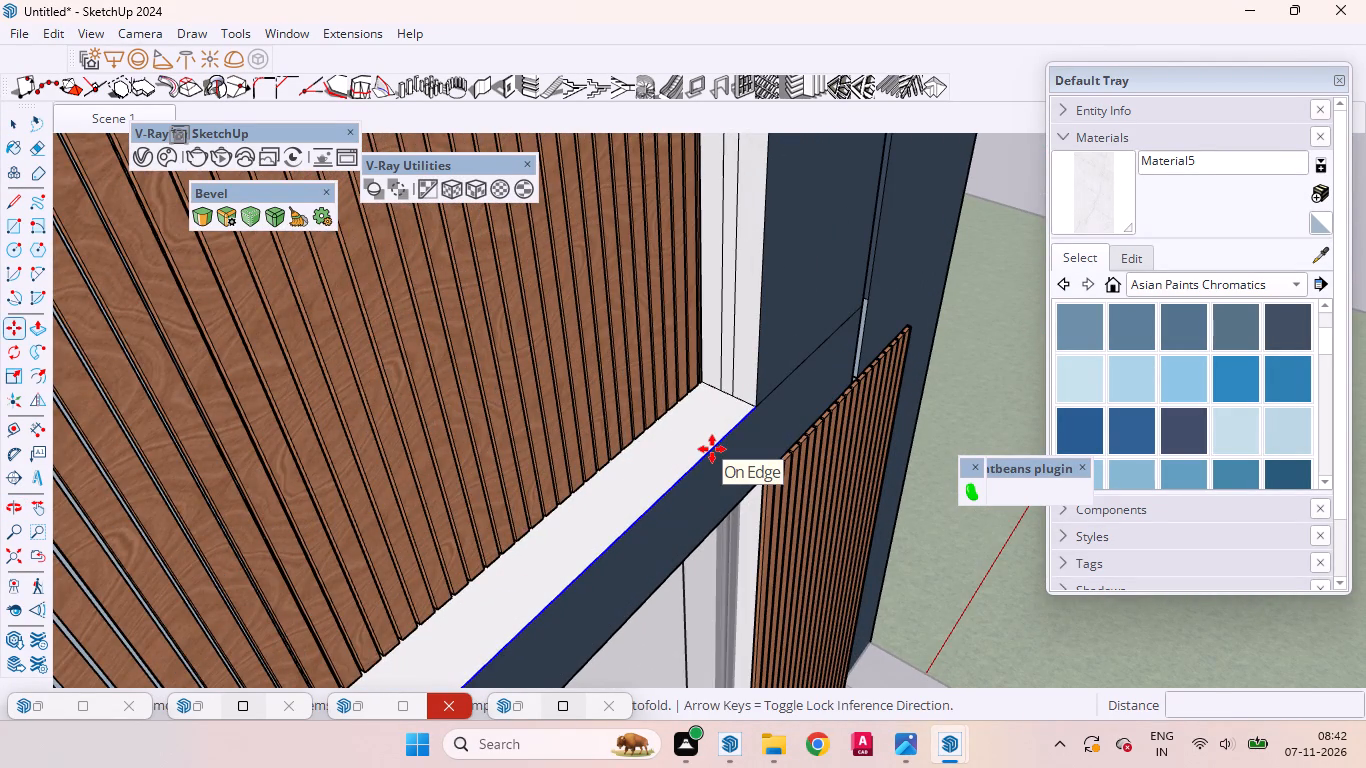
pyautogui.click(712, 449)
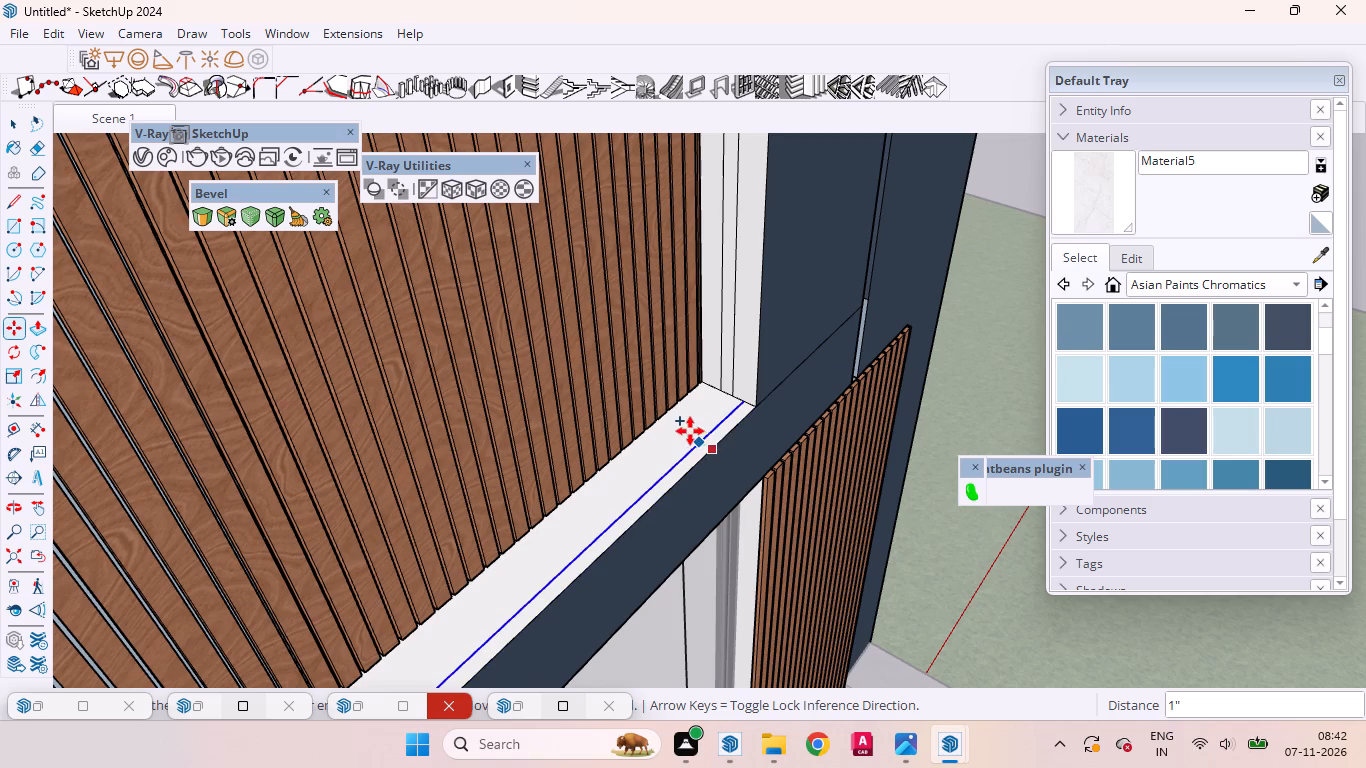
pyautogui.scroll(5, 690, 431)
pyautogui.scroll(-1, 690, 431)
pyautogui.scroll(4, 690, 431)
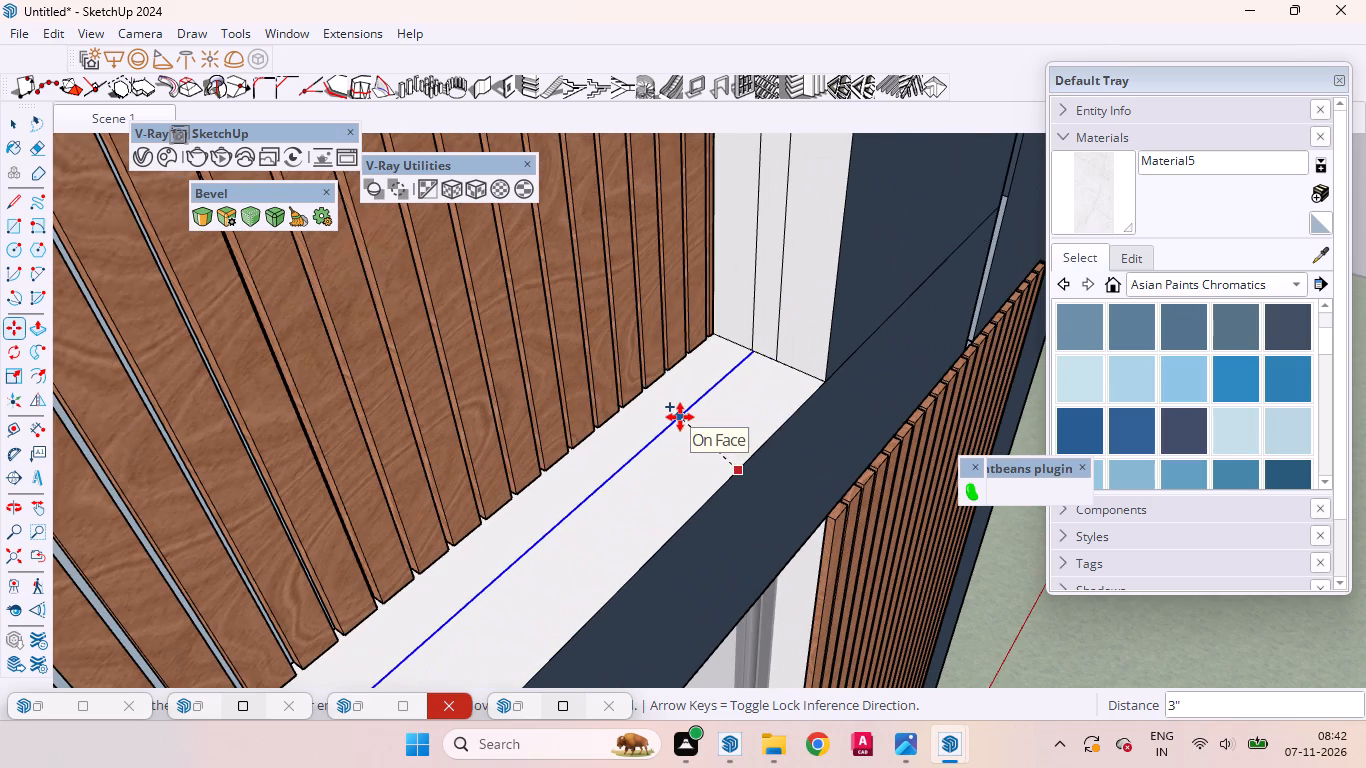
pyautogui.click(680, 417)
# Move the copied sill line about 1/16" so its end meets the base of the vertical strip's inner line.
pyautogui.scroll(2, 736, 329)
pyautogui.scroll(-1, 736, 329)
pyautogui.scroll(20, 736, 329)
pyautogui.scroll(5, 736, 329)
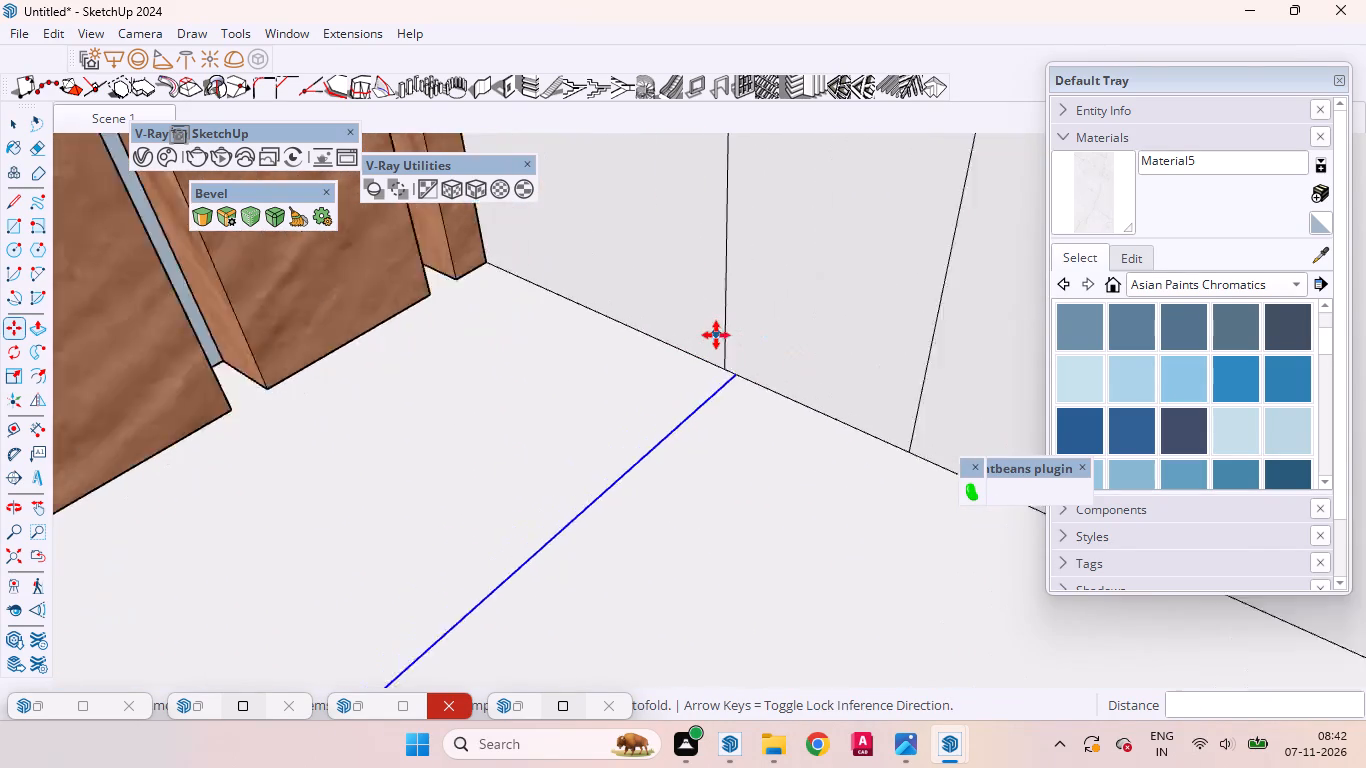
pyautogui.scroll(8, 716, 335)
pyautogui.moveTo(719, 389); pyautogui.dragTo(821, 440, button='middle')
pyautogui.scroll(8, 784, 421)
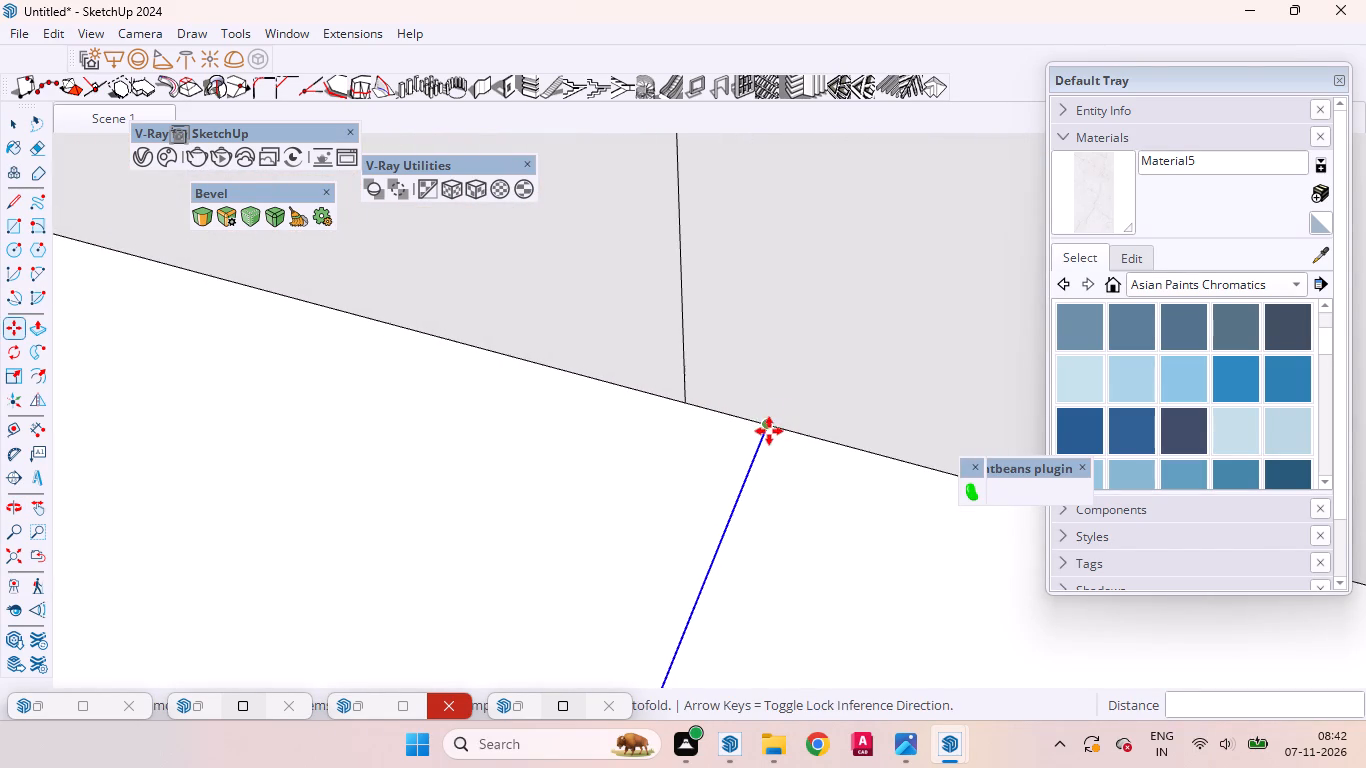
pyautogui.click(767, 422)
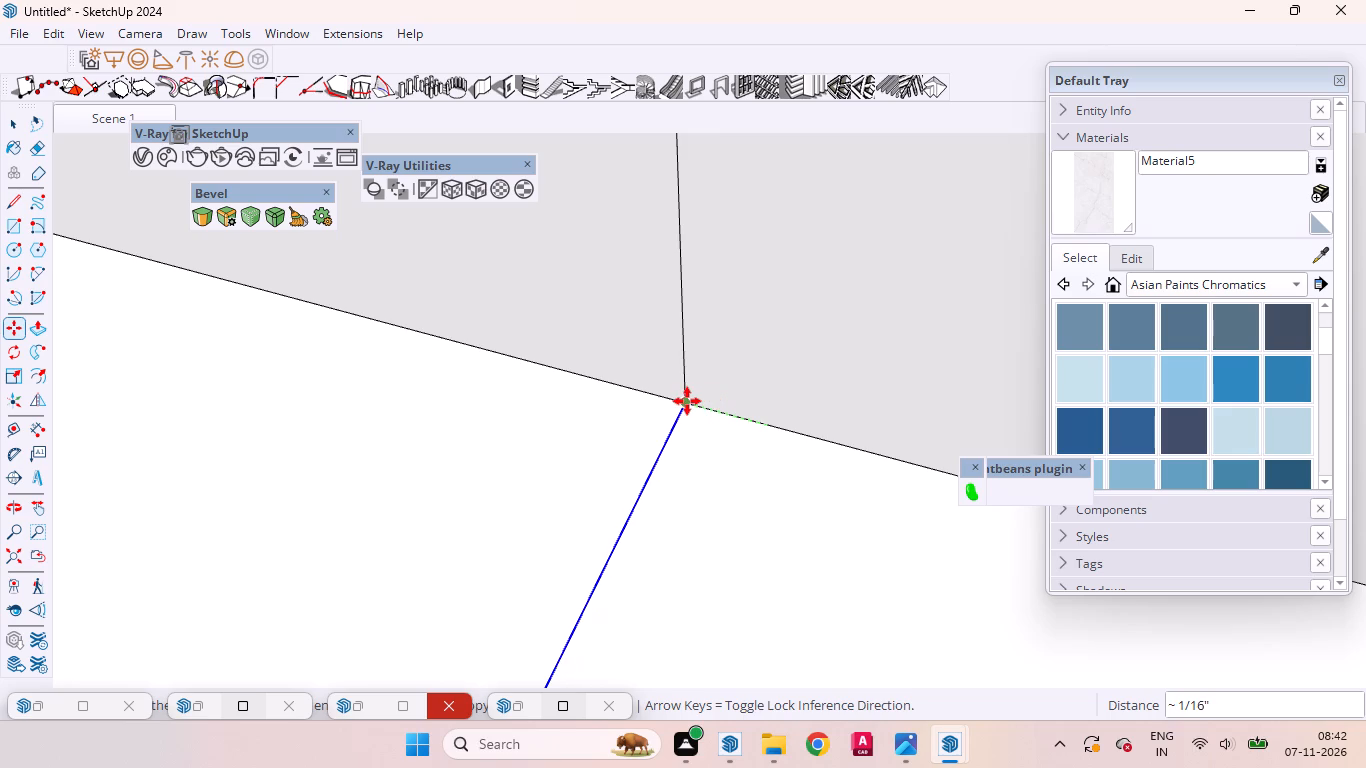
pyautogui.click(687, 401)
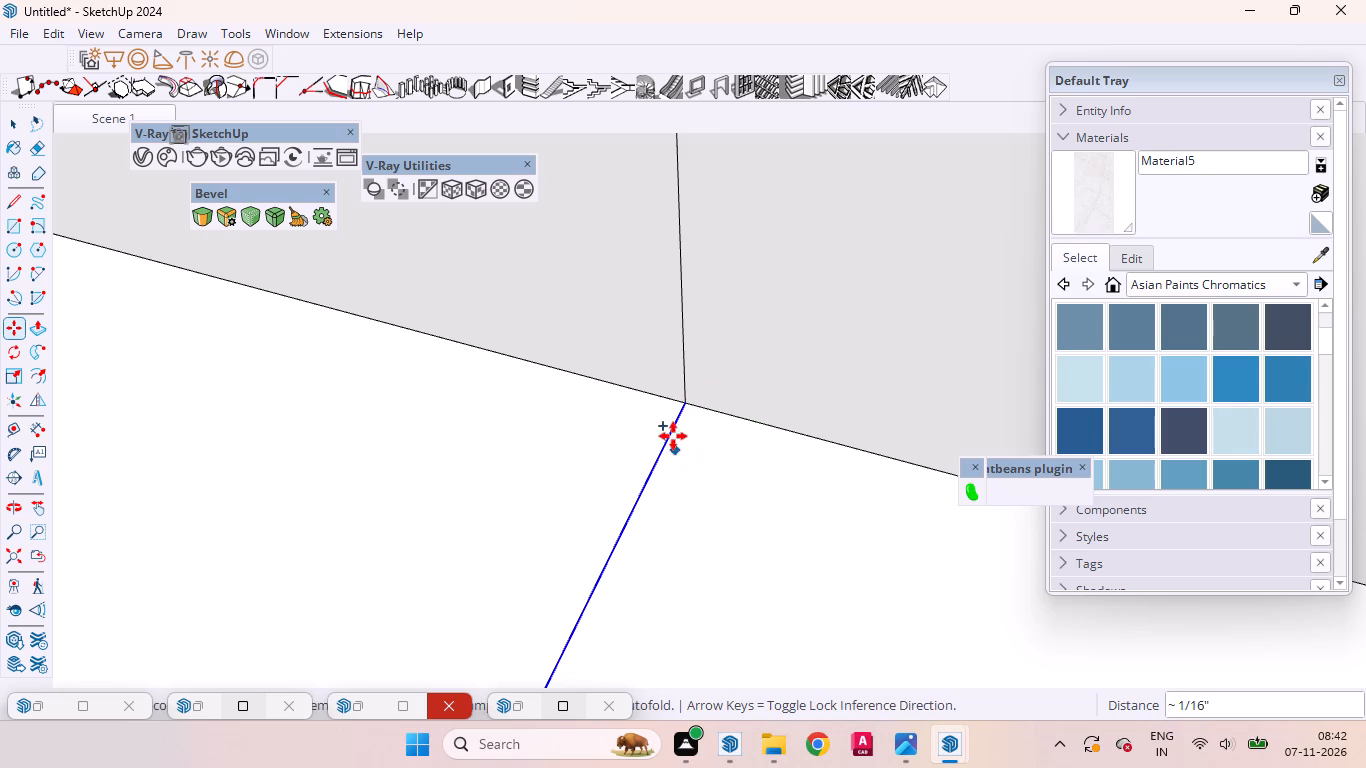
# Copy the aligned sill line 1" outward to the base of the vertical strip's outer line.
pyautogui.click(682, 399)
pyautogui.scroll(-9, 661, 440)
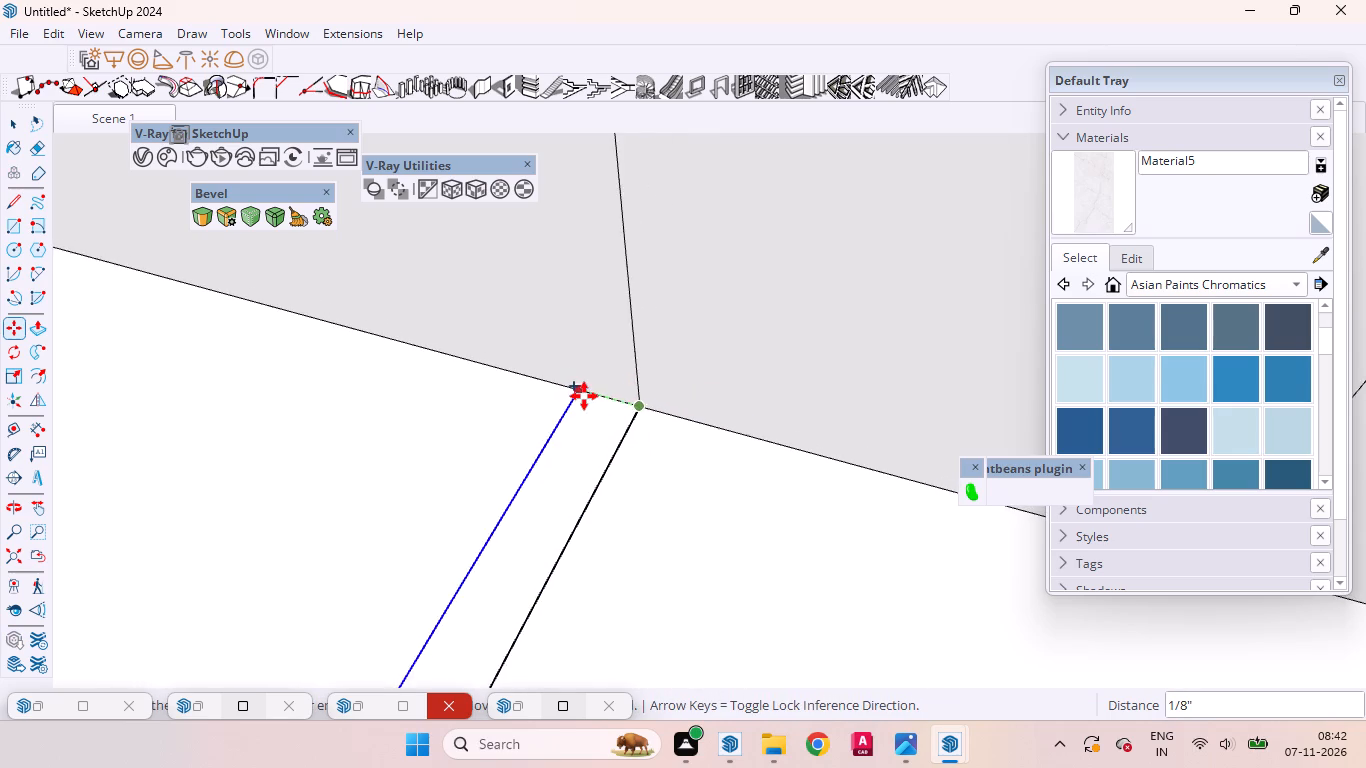
pyautogui.scroll(-2, 584, 396)
pyautogui.scroll(1, 584, 396)
pyautogui.scroll(-12, 584, 396)
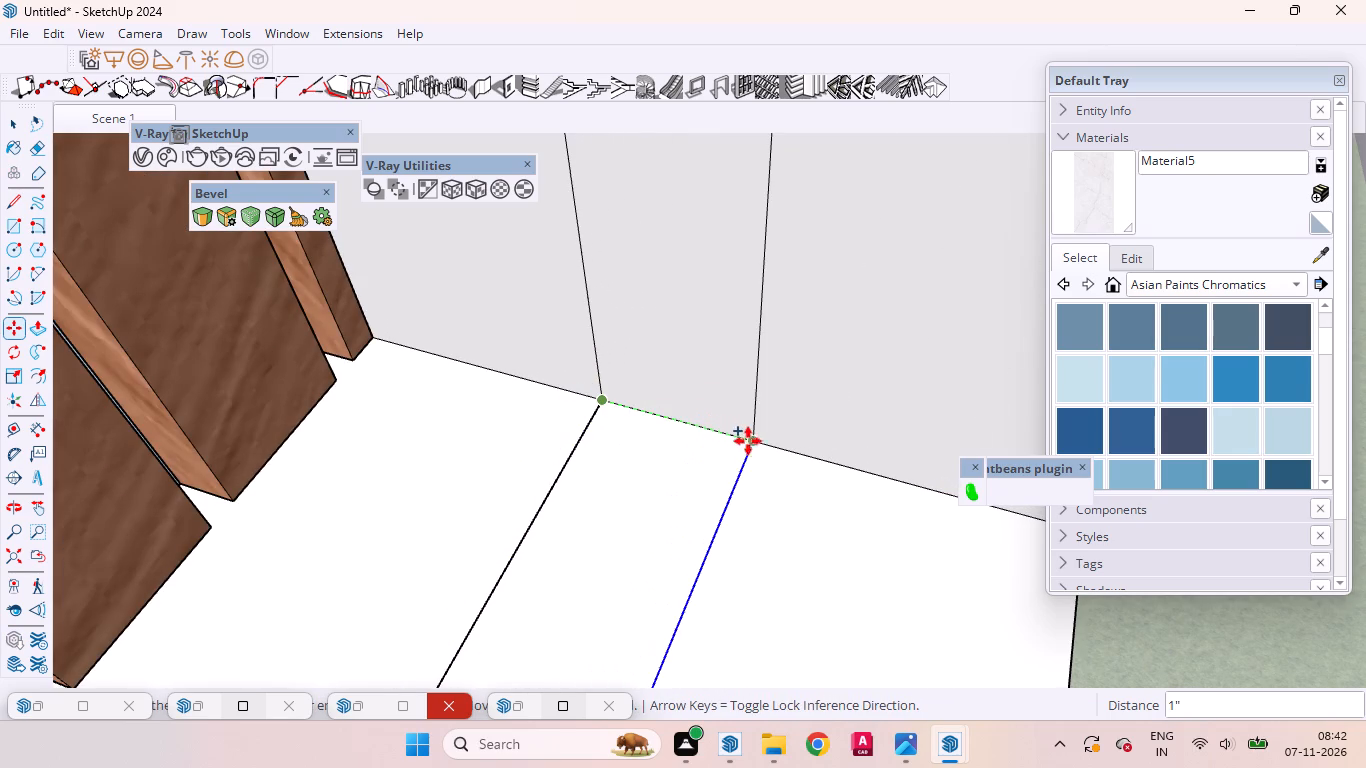
pyautogui.click(752, 443)
pyautogui.press('space')
pyautogui.click(665, 524)
# Extend both sill lines about 7/8" to the sill's far end edge to close off the narrow strip.
pyautogui.scroll(-6, 624, 474)
pyautogui.scroll(-19, 660, 415)
pyautogui.scroll(-12, 645, 408)
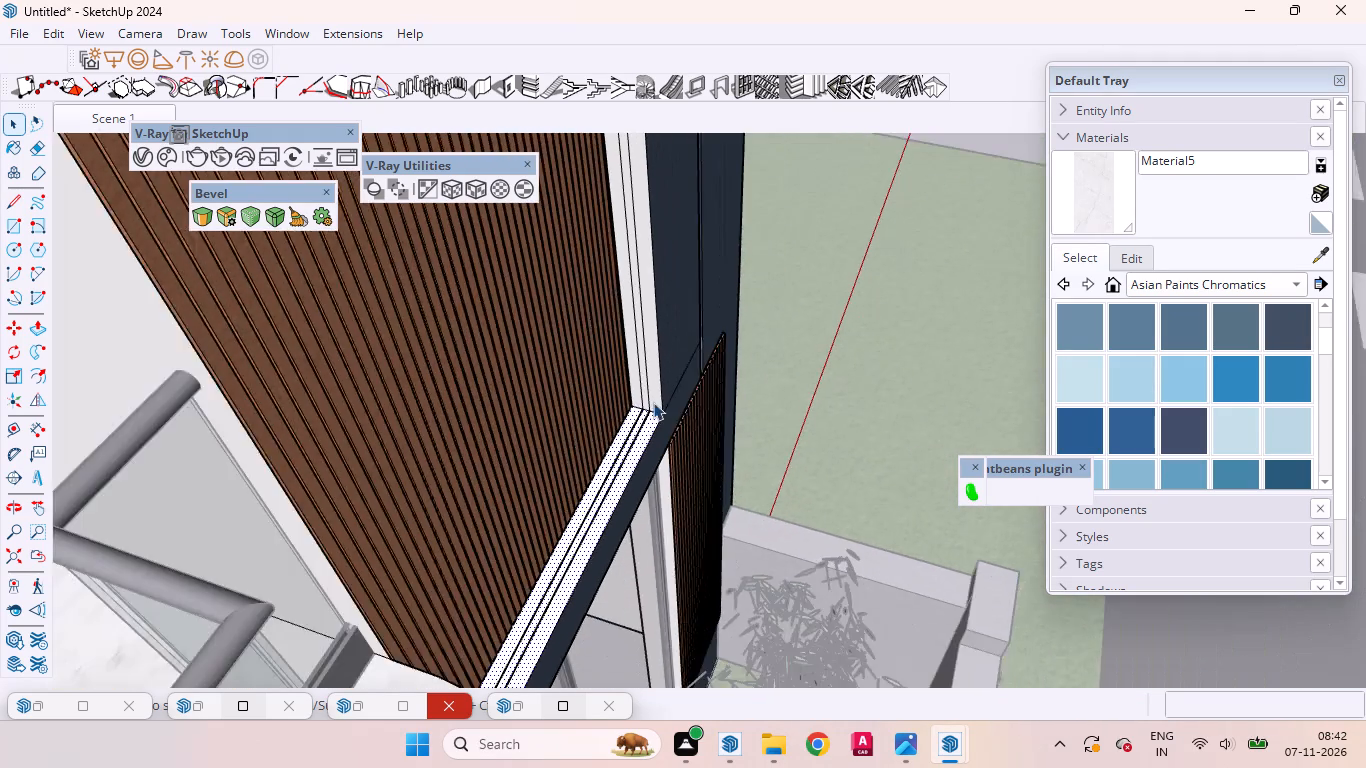
pyautogui.scroll(-5, 653, 402)
pyautogui.moveTo(683, 482); pyautogui.dragTo(444, 631, button='middle')
pyautogui.scroll(2, 410, 516)
pyautogui.scroll(-1, 410, 515)
pyautogui.scroll(8, 410, 510)
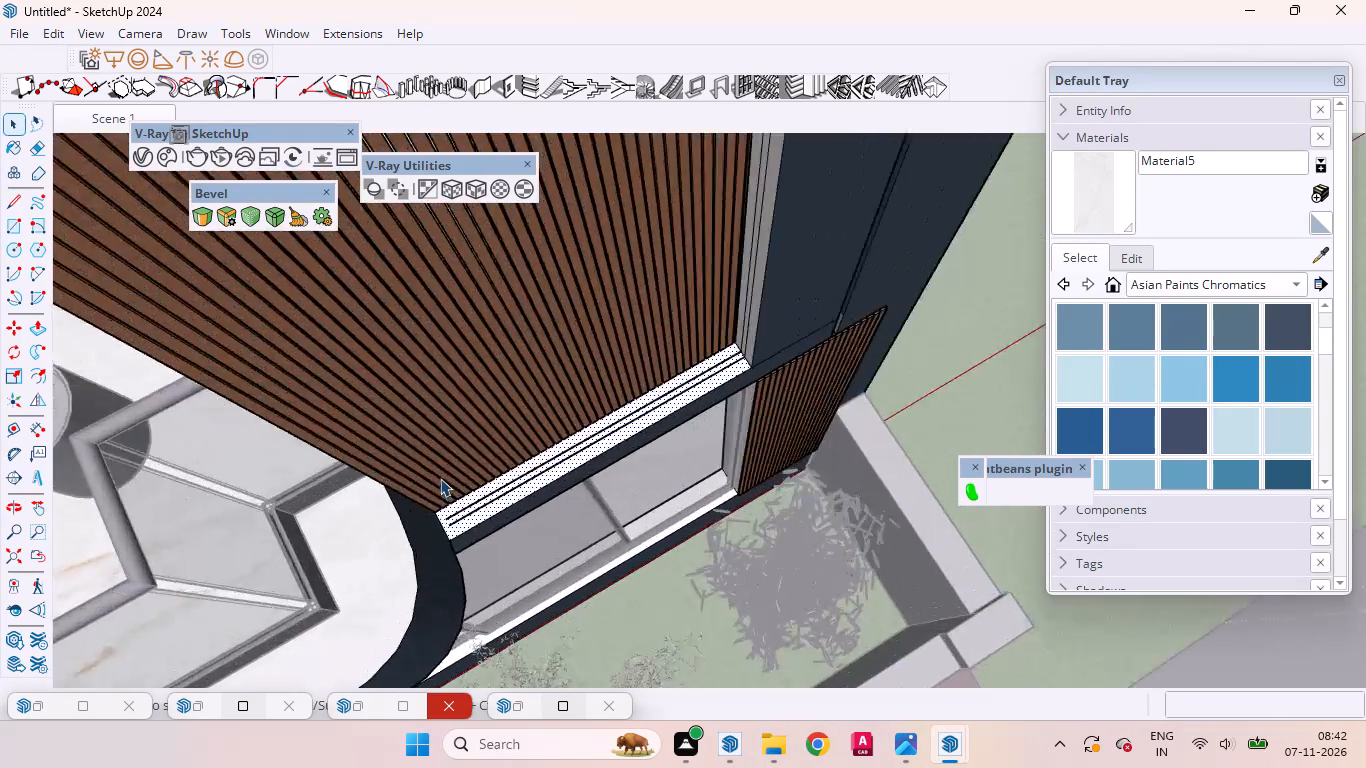
pyautogui.scroll(15, 440, 478)
pyautogui.scroll(-5, 444, 498)
pyautogui.scroll(4, 454, 540)
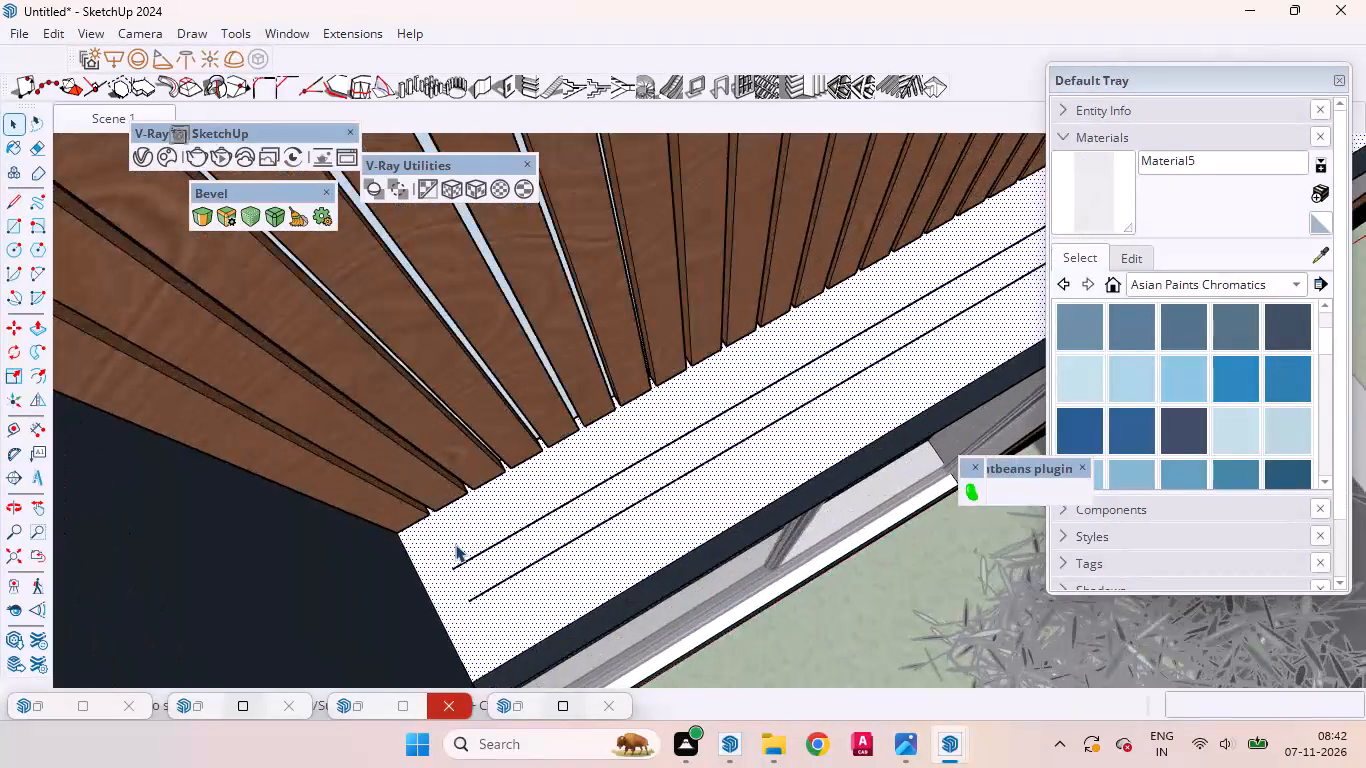
pyautogui.press('l')
pyautogui.scroll(1, 453, 553)
pyautogui.scroll(-1, 453, 553)
pyautogui.scroll(4, 453, 553)
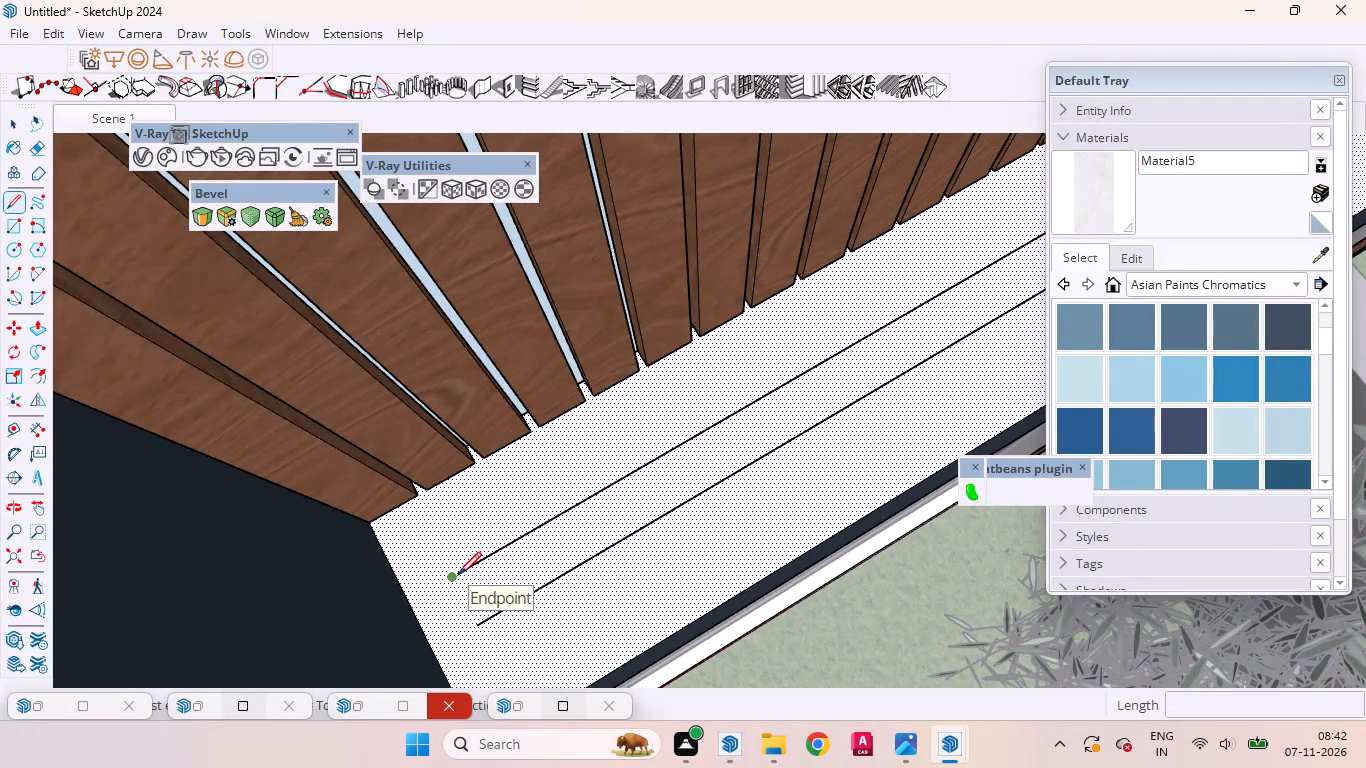
pyautogui.click(458, 575)
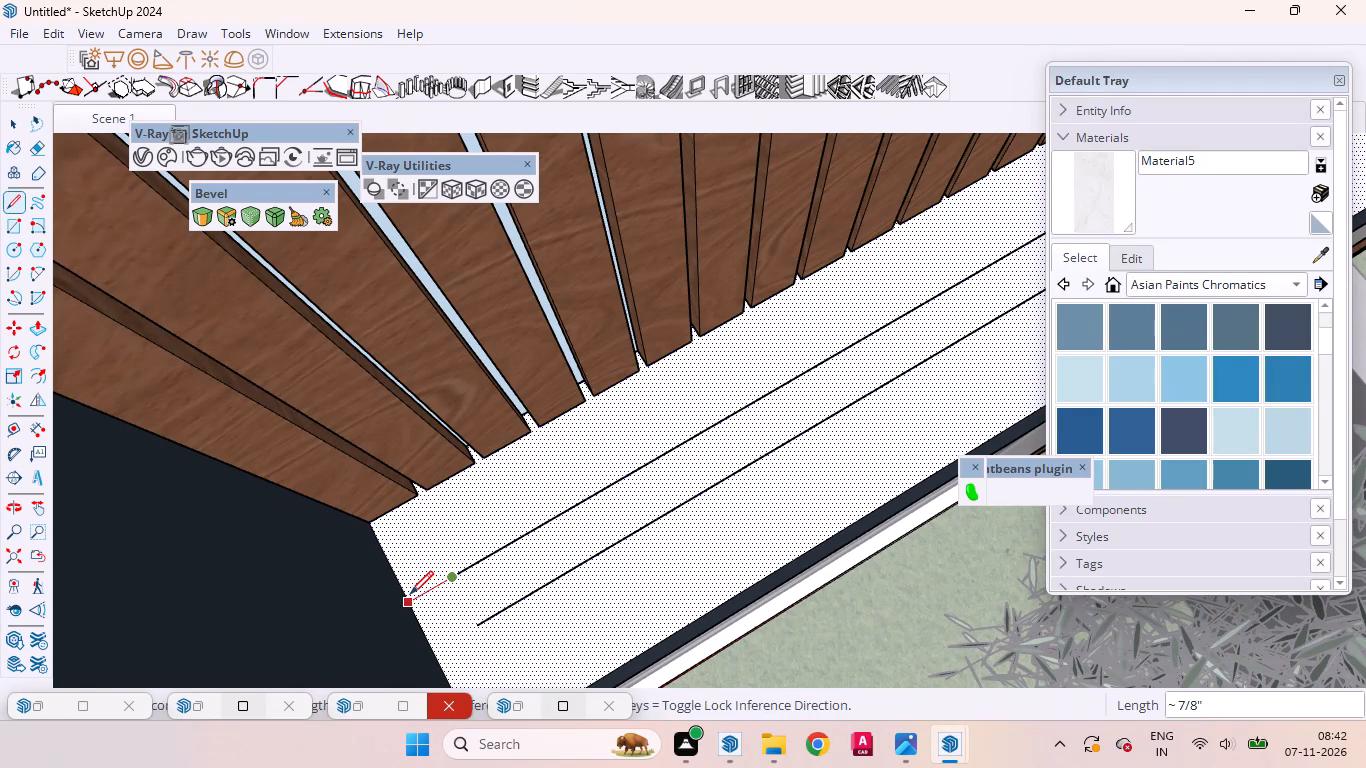
pyautogui.click(410, 594)
pyautogui.click(473, 627)
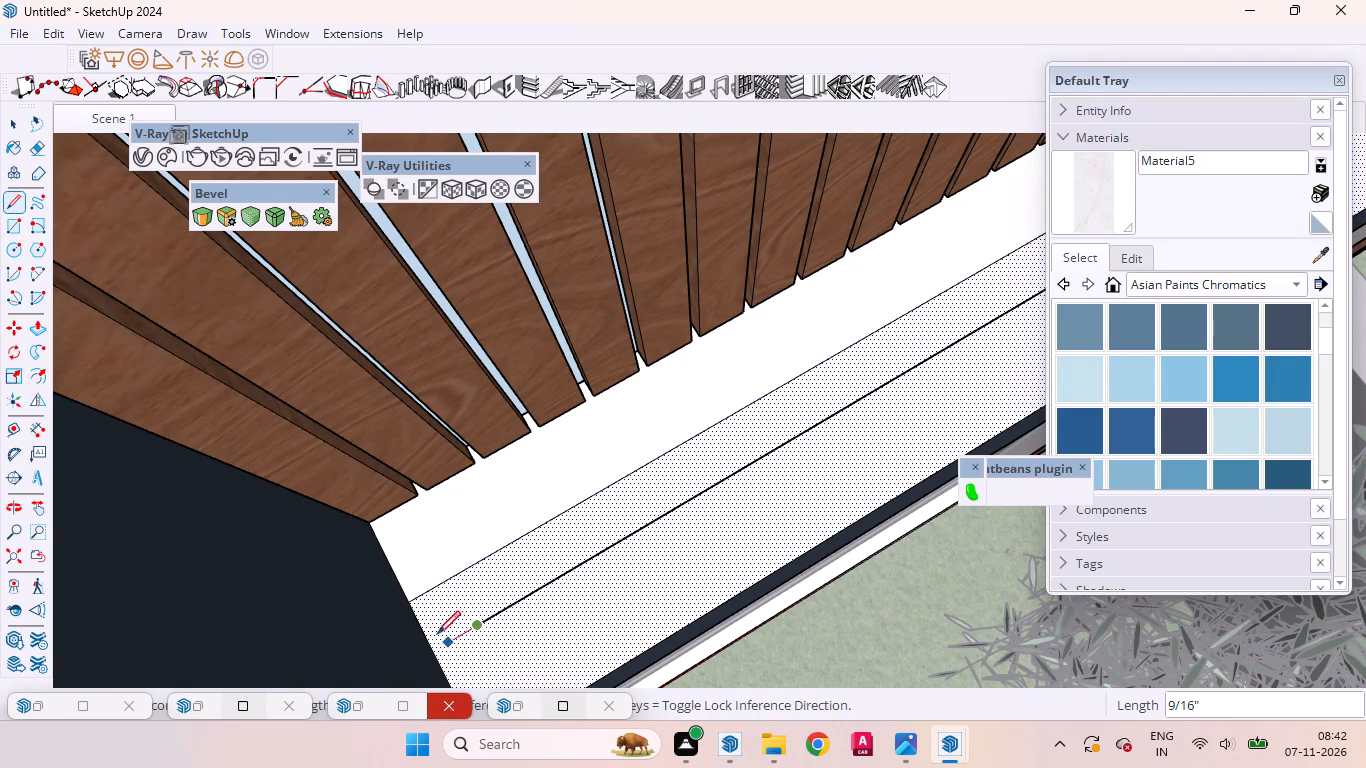
pyautogui.click(438, 648)
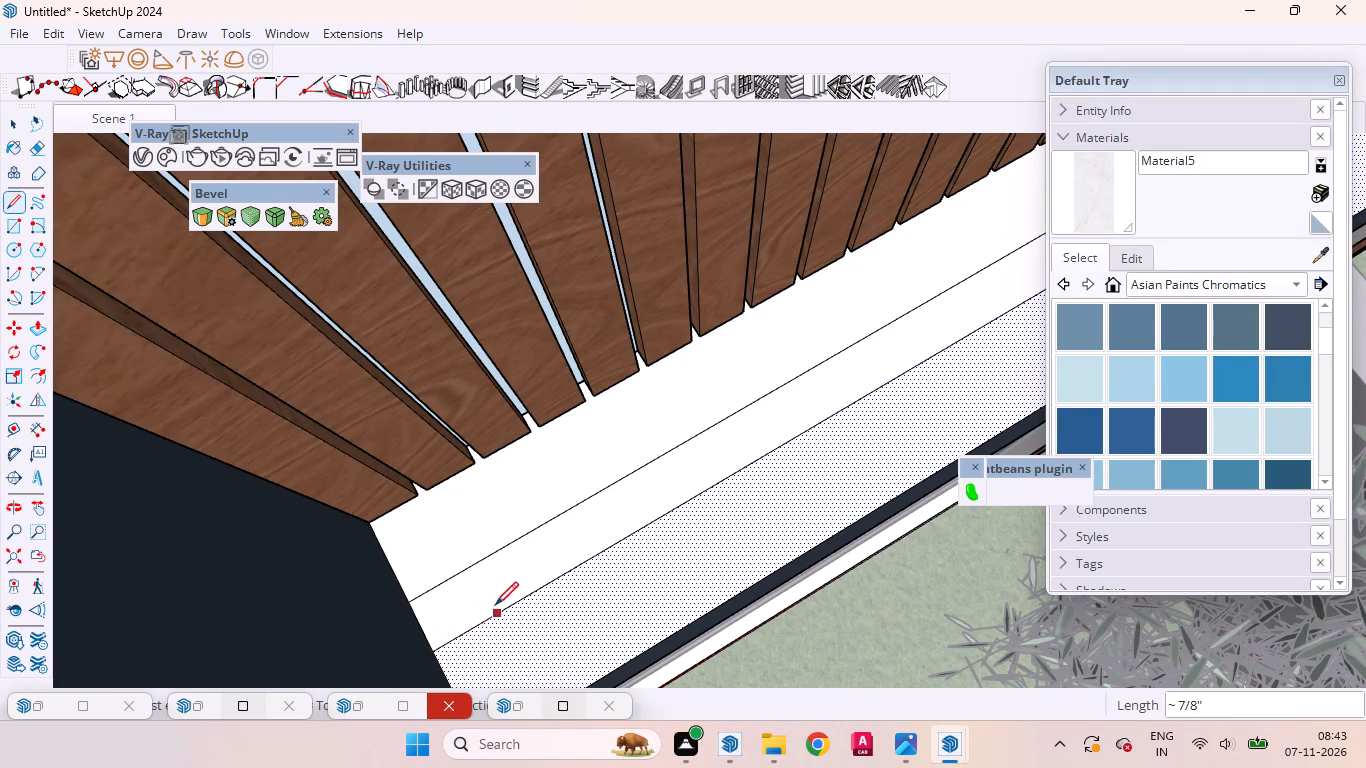
pyautogui.press('space')
# Group the narrow strip's sill, vertical, curved corner and top faces with their edges around the slatted panel.
pyautogui.click(485, 595)
pyautogui.scroll(-18, 470, 599)
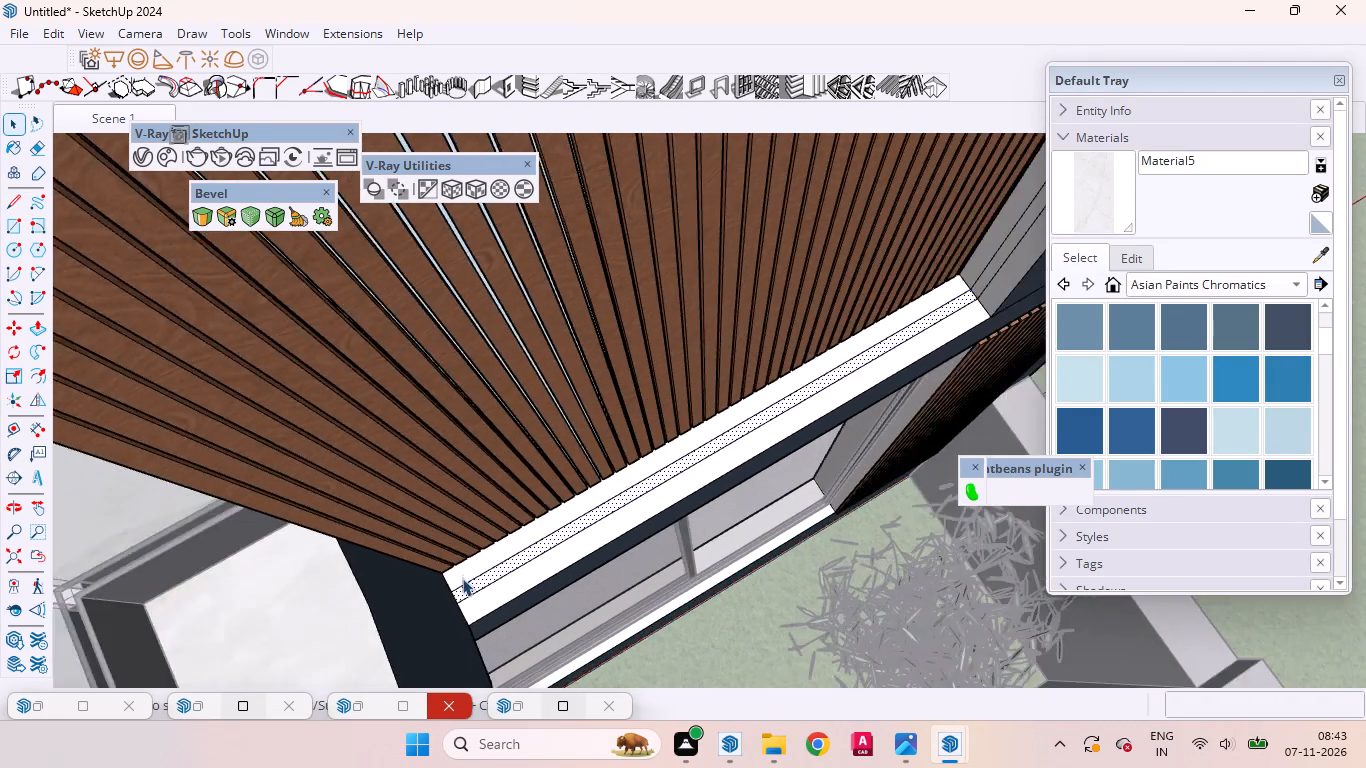
pyautogui.scroll(-5, 462, 578)
pyautogui.scroll(8, 640, 447)
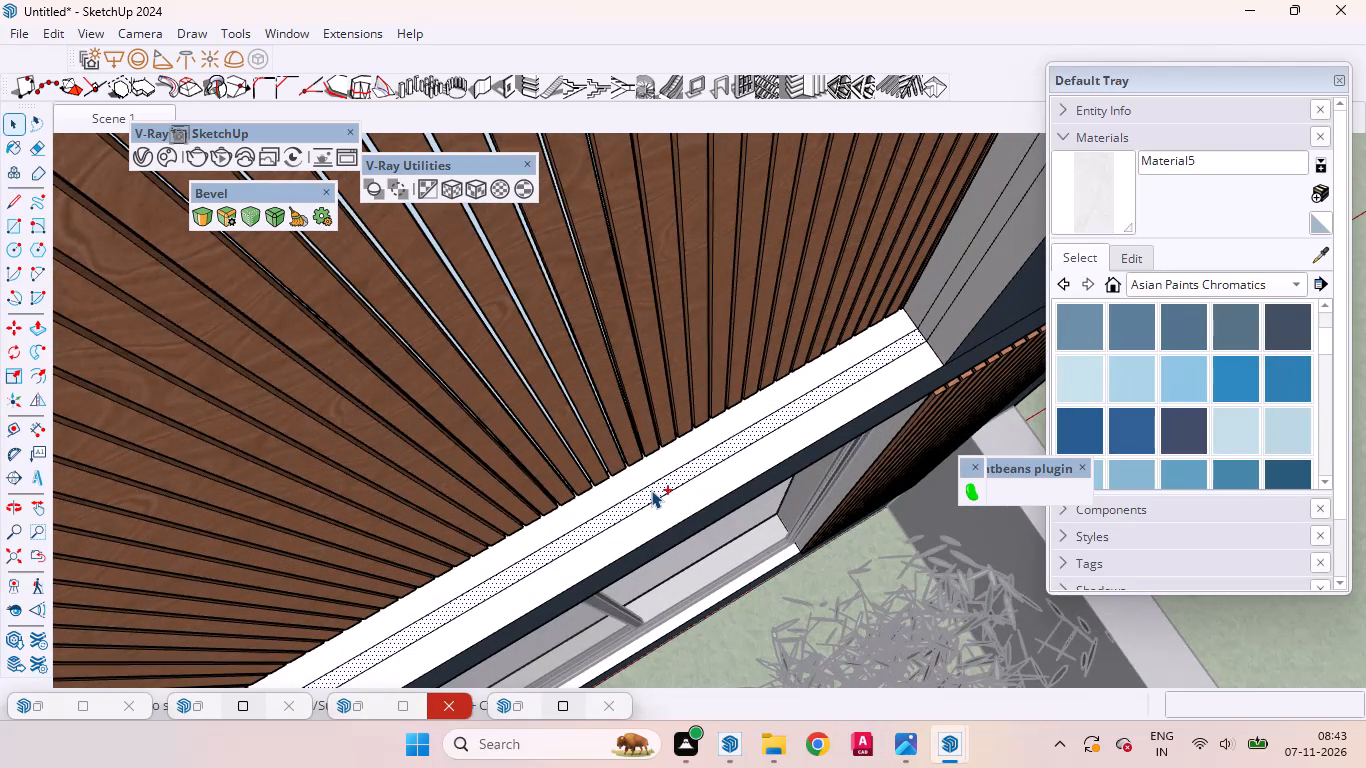
pyautogui.keyDown('ctrl'); pyautogui.doubleClick(651, 490); pyautogui.keyUp('ctrl')
pyautogui.keyDown('ctrl'); pyautogui.scroll(-13, 634, 508); pyautogui.keyUp('ctrl')
pyautogui.keyDown('ctrl'); pyautogui.scroll(2, 642, 496); pyautogui.keyUp('ctrl')
pyautogui.keyDown('ctrl'); pyautogui.scroll(-2, 642, 496); pyautogui.keyUp('ctrl')
pyautogui.keyDown('ctrl'); pyautogui.moveTo(670, 472); pyautogui.dragTo(697, 454, button='middle'); pyautogui.keyUp('ctrl')
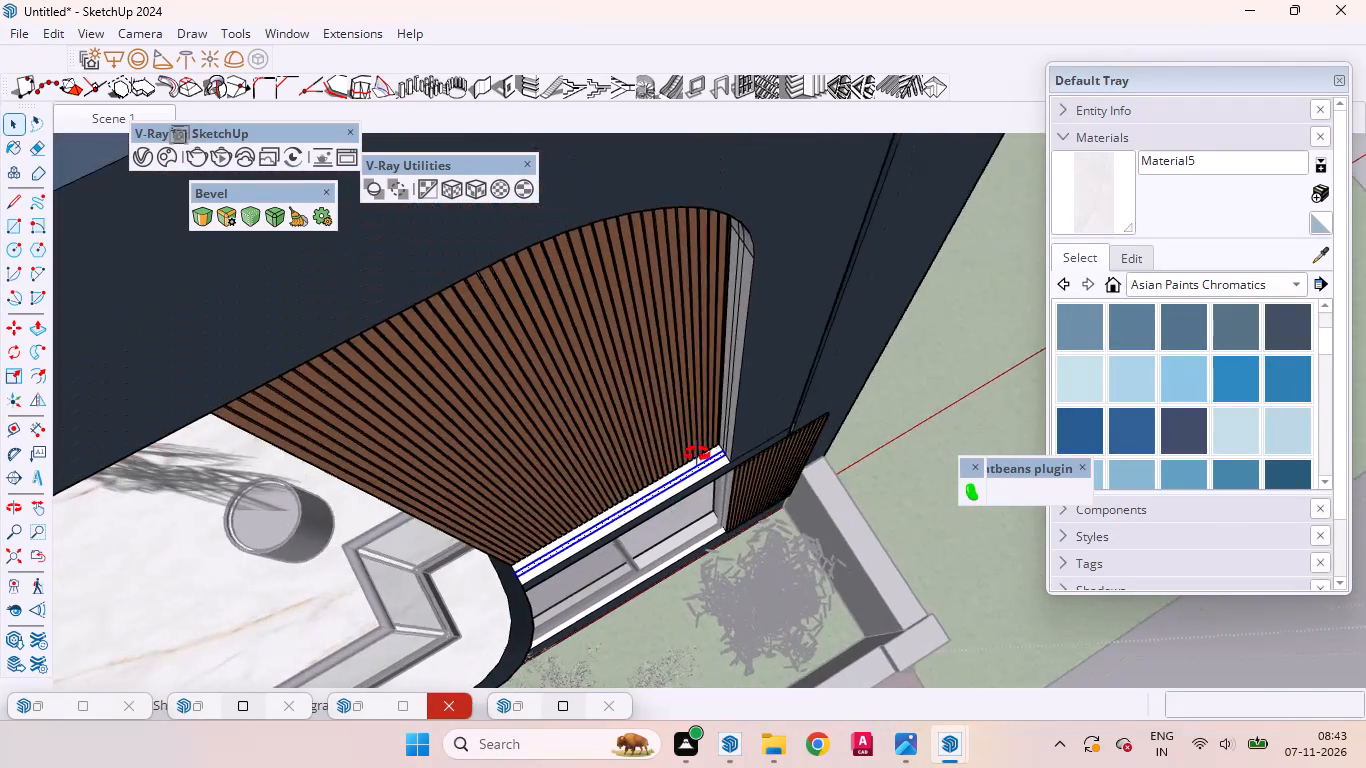
pyautogui.keyDown('ctrl'); pyautogui.moveTo(697, 454); pyautogui.dragTo(802, 343, button='middle'); pyautogui.keyUp('ctrl')
pyautogui.keyDown('ctrl'); pyautogui.scroll(-5, 719, 429); pyautogui.keyUp('ctrl')
pyautogui.keyDown('ctrl'); pyautogui.scroll(17, 804, 306); pyautogui.keyUp('ctrl')
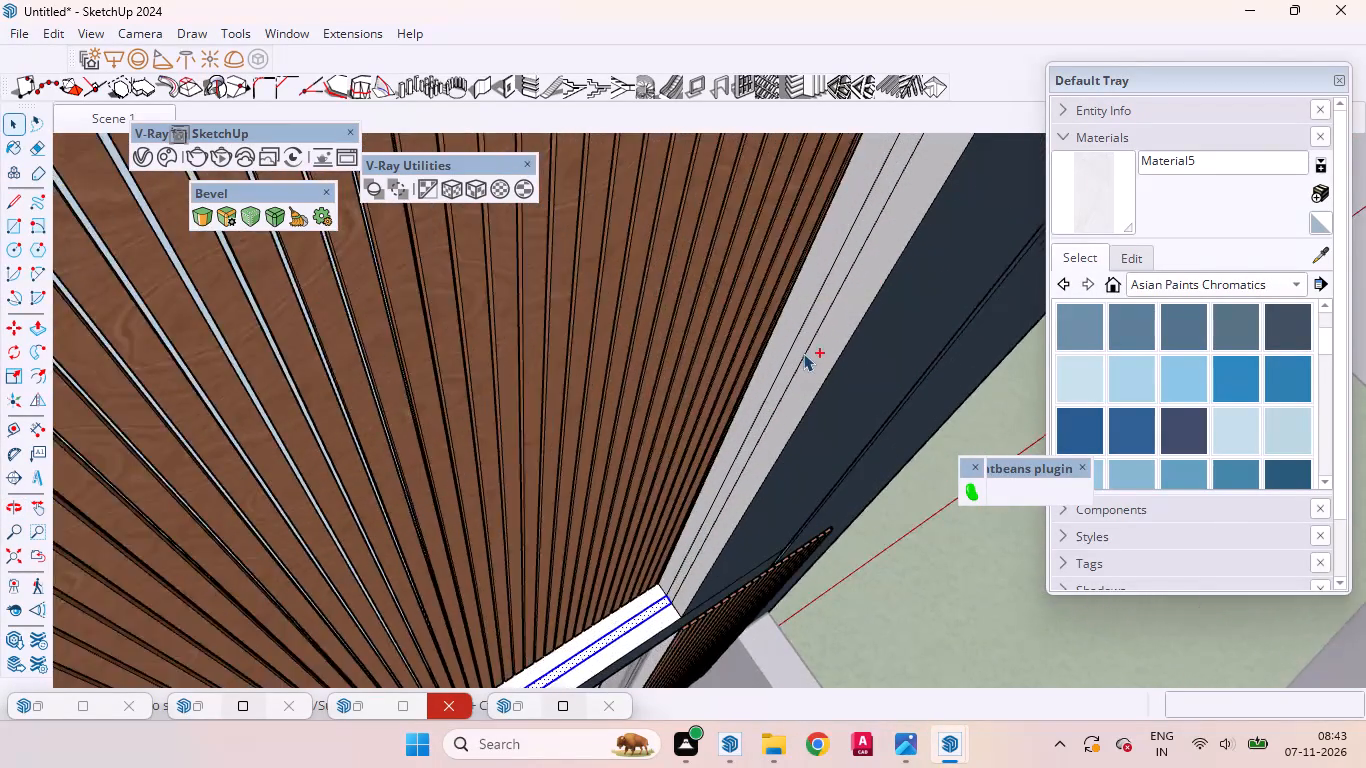
pyautogui.keyDown('ctrl'); pyautogui.scroll(7, 803, 353); pyautogui.keyUp('ctrl')
pyautogui.keyDown('ctrl'); pyautogui.doubleClick(786, 365); pyautogui.keyUp('ctrl')
pyautogui.keyDown('ctrl'); pyautogui.scroll(-5, 756, 408); pyautogui.keyUp('ctrl')
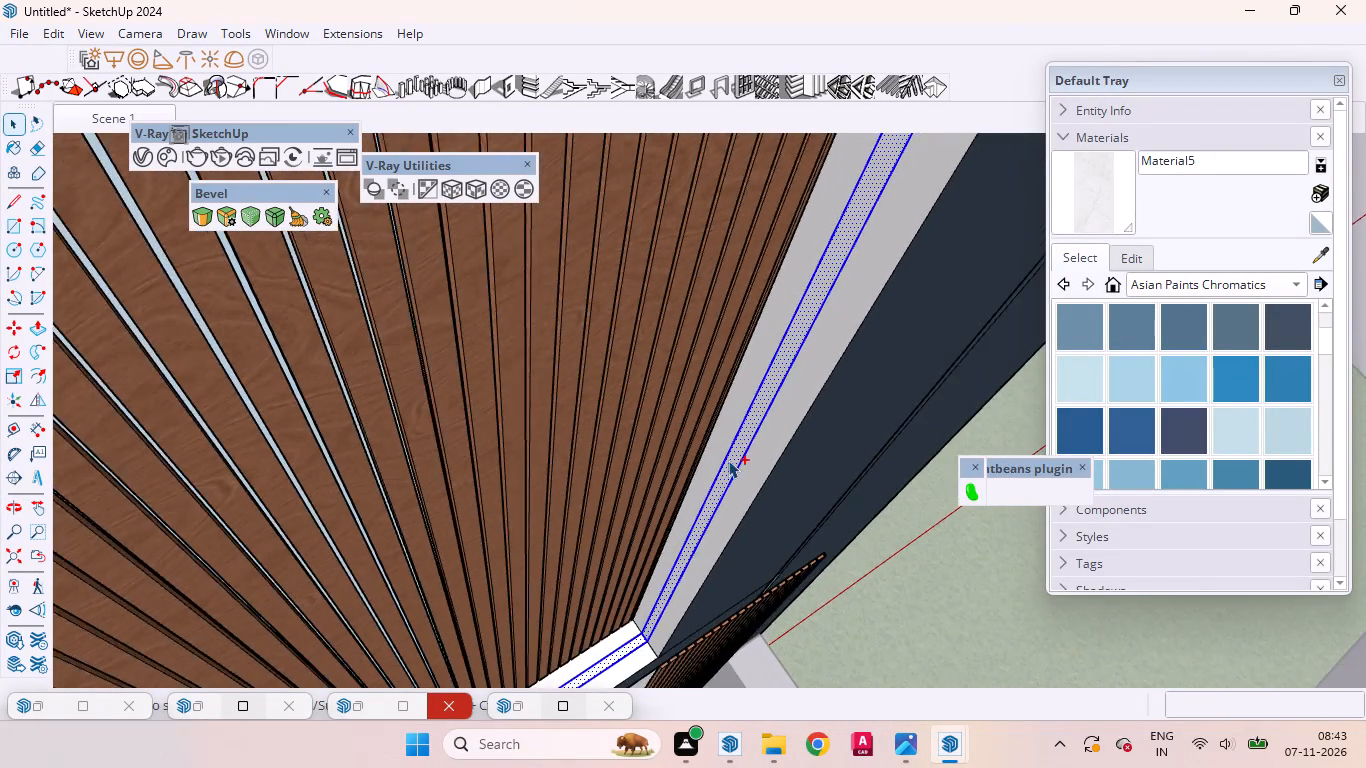
pyautogui.keyDown('ctrl'); pyautogui.scroll(-11, 728, 460); pyautogui.keyUp('ctrl')
pyautogui.keyDown('ctrl'); pyautogui.scroll(1, 657, 494); pyautogui.keyUp('ctrl')
pyautogui.keyDown('ctrl'); pyautogui.scroll(-8, 657, 494); pyautogui.keyUp('ctrl')
pyautogui.keyDown('ctrl'); pyautogui.scroll(2, 625, 497); pyautogui.keyUp('ctrl')
pyautogui.keyDown('ctrl'); pyautogui.scroll(-1, 625, 497); pyautogui.keyUp('ctrl')
pyautogui.keyDown('ctrl'); pyautogui.moveTo(695, 353); pyautogui.dragTo(784, 81, button='middle'); pyautogui.keyUp('ctrl')
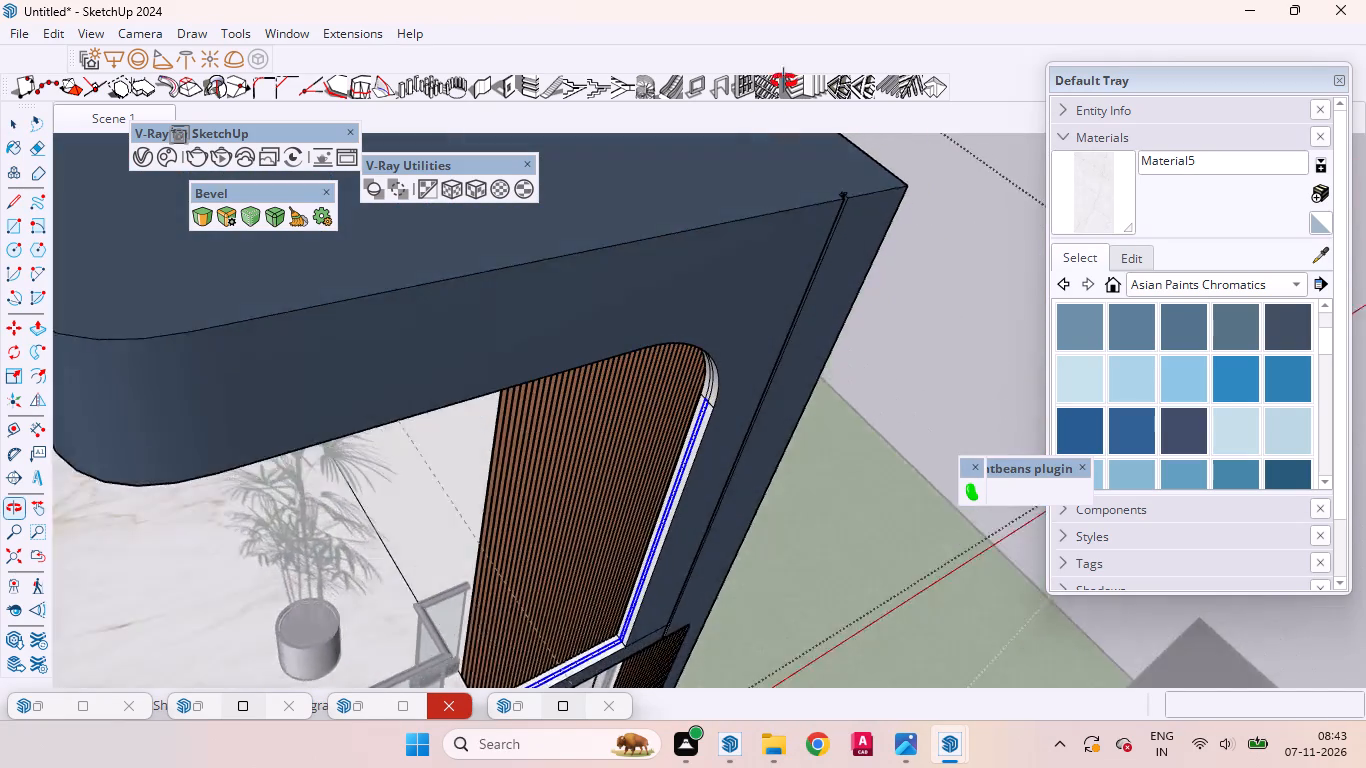
pyautogui.keyDown('ctrl'); pyautogui.moveTo(784, 81); pyautogui.dragTo(816, 0, button='middle'); pyautogui.keyUp('ctrl')
pyautogui.keyDown('ctrl'); pyautogui.moveTo(728, 331); pyautogui.dragTo(804, 121, button='middle'); pyautogui.keyUp('ctrl')
pyautogui.keyDown('ctrl'); pyautogui.scroll(8, 727, 378); pyautogui.keyUp('ctrl')
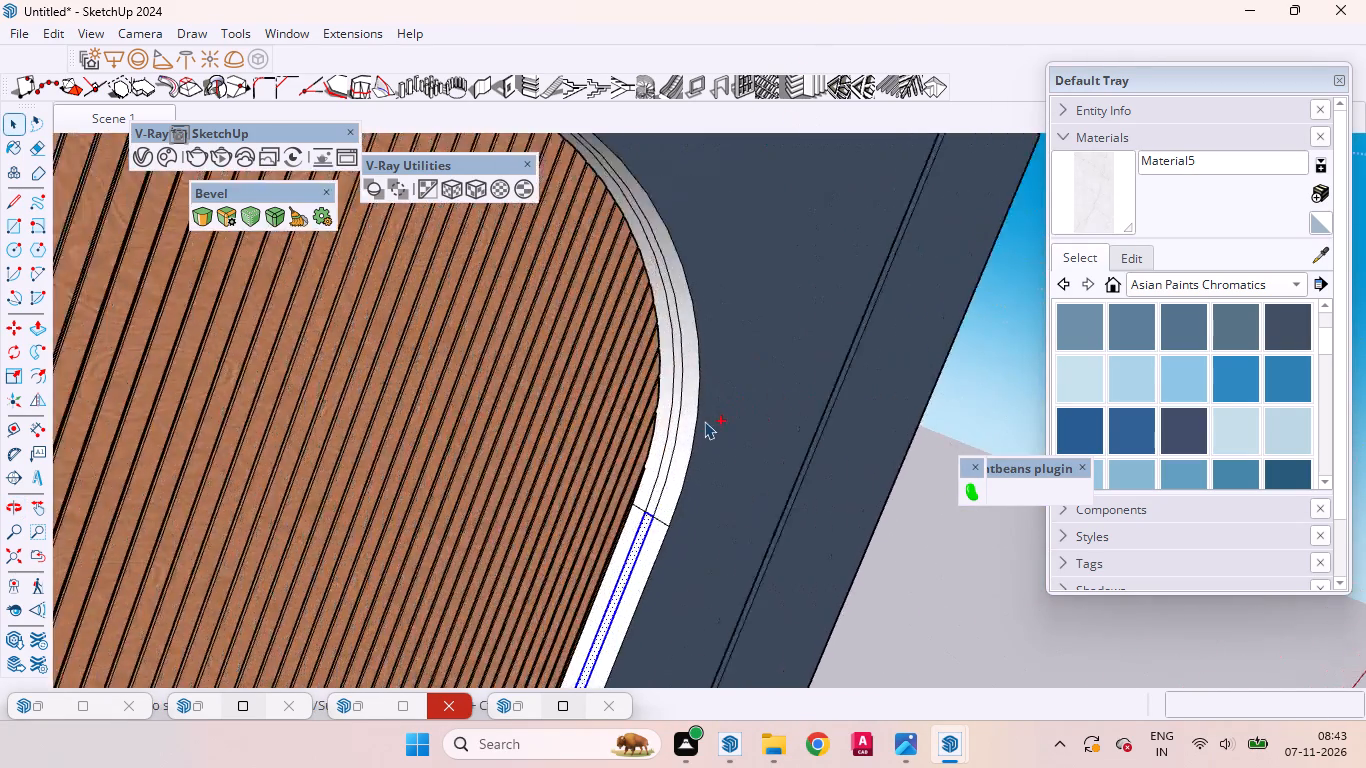
pyautogui.keyDown('ctrl'); pyautogui.scroll(9, 704, 421); pyautogui.keyUp('ctrl')
pyautogui.keyDown('ctrl'); pyautogui.click(671, 419); pyautogui.keyUp('ctrl')
pyautogui.keyDown('ctrl'); pyautogui.doubleClick(671, 419); pyautogui.keyUp('ctrl')
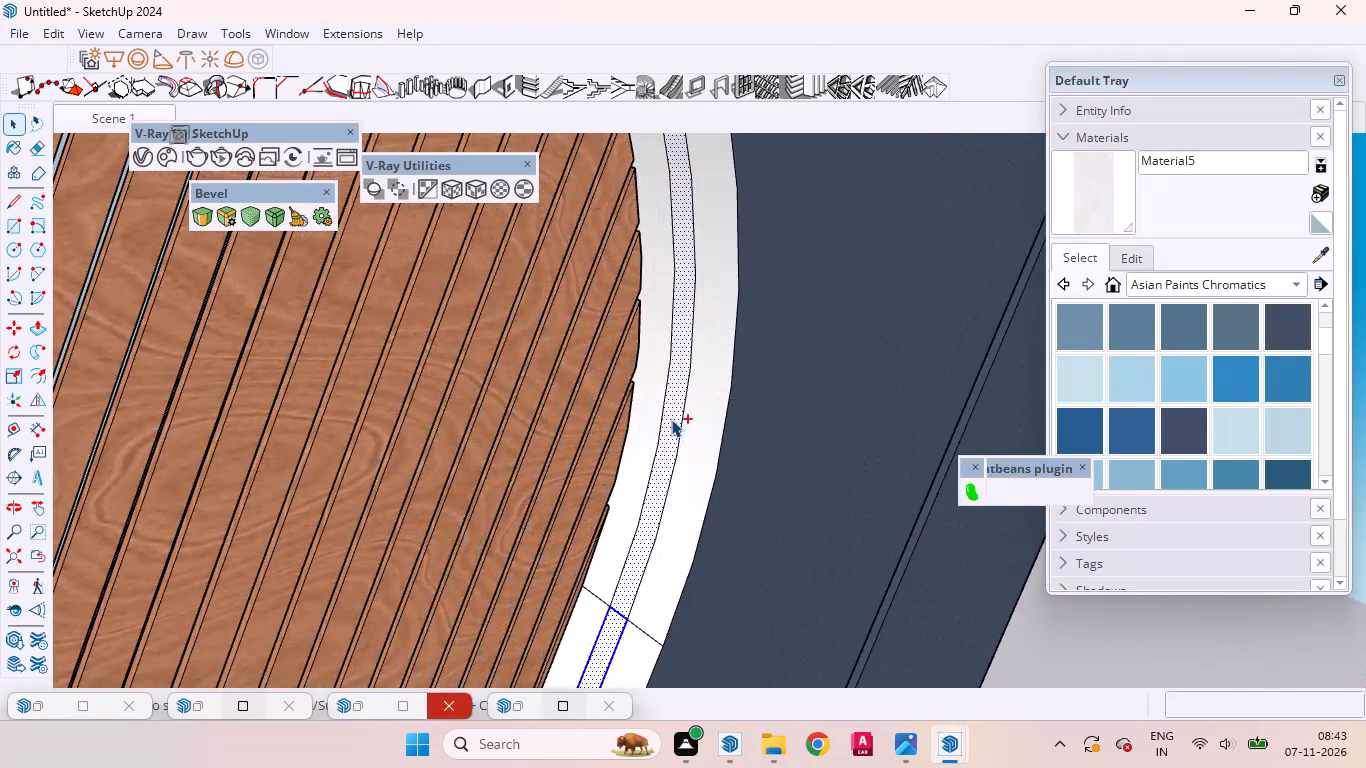
pyautogui.keyDown('ctrl'); pyautogui.scroll(-20, 663, 434); pyautogui.keyUp('ctrl')
pyautogui.keyDown('ctrl'); pyautogui.scroll(-4, 663, 434); pyautogui.keyUp('ctrl')
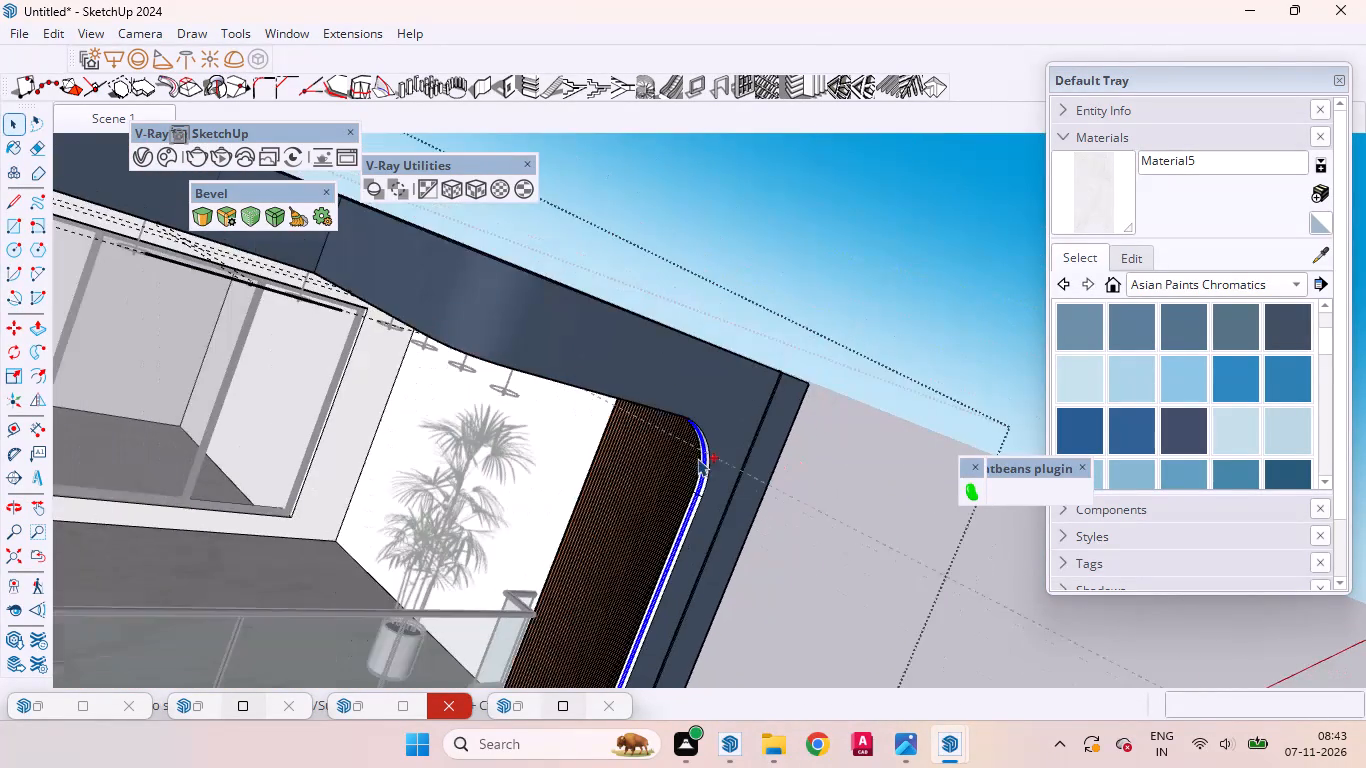
pyautogui.keyDown('ctrl'); pyautogui.moveTo(599, 409); pyautogui.dragTo(497, 122, button='middle'); pyautogui.keyUp('ctrl')
pyautogui.keyDown('ctrl'); pyautogui.scroll(13, 630, 349); pyautogui.keyUp('ctrl')
pyautogui.keyDown('ctrl'); pyautogui.scroll(-2, 665, 426); pyautogui.keyUp('ctrl')
pyautogui.keyDown('ctrl'); pyautogui.scroll(1, 665, 426); pyautogui.keyUp('ctrl')
pyautogui.keyDown('ctrl'); pyautogui.moveTo(655, 456); pyautogui.dragTo(668, 265, button='middle'); pyautogui.keyUp('ctrl')
pyautogui.keyDown('ctrl'); pyautogui.scroll(14, 677, 286); pyautogui.keyUp('ctrl')
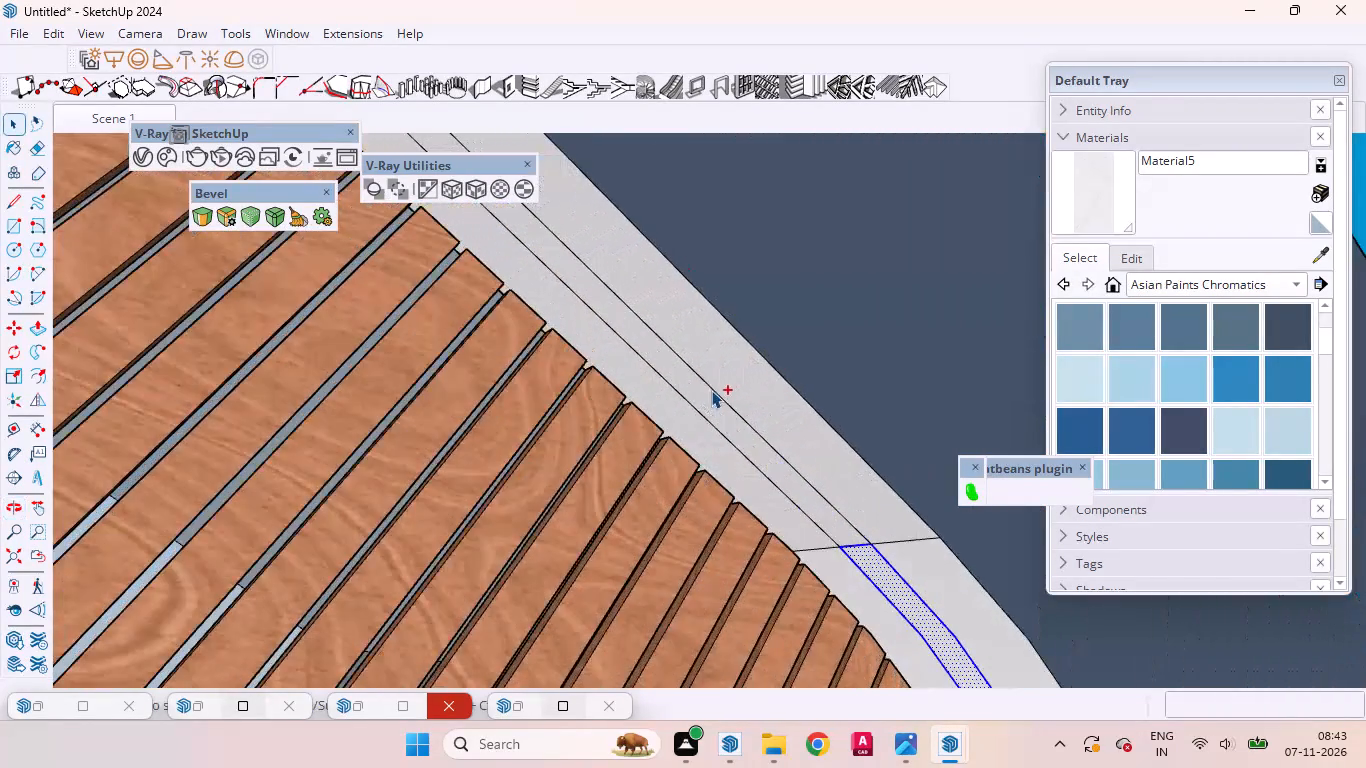
pyautogui.keyDown('ctrl'); pyautogui.click(709, 402); pyautogui.keyUp('ctrl')
pyautogui.keyDown('ctrl'); pyautogui.click(709, 402); pyautogui.keyUp('ctrl')
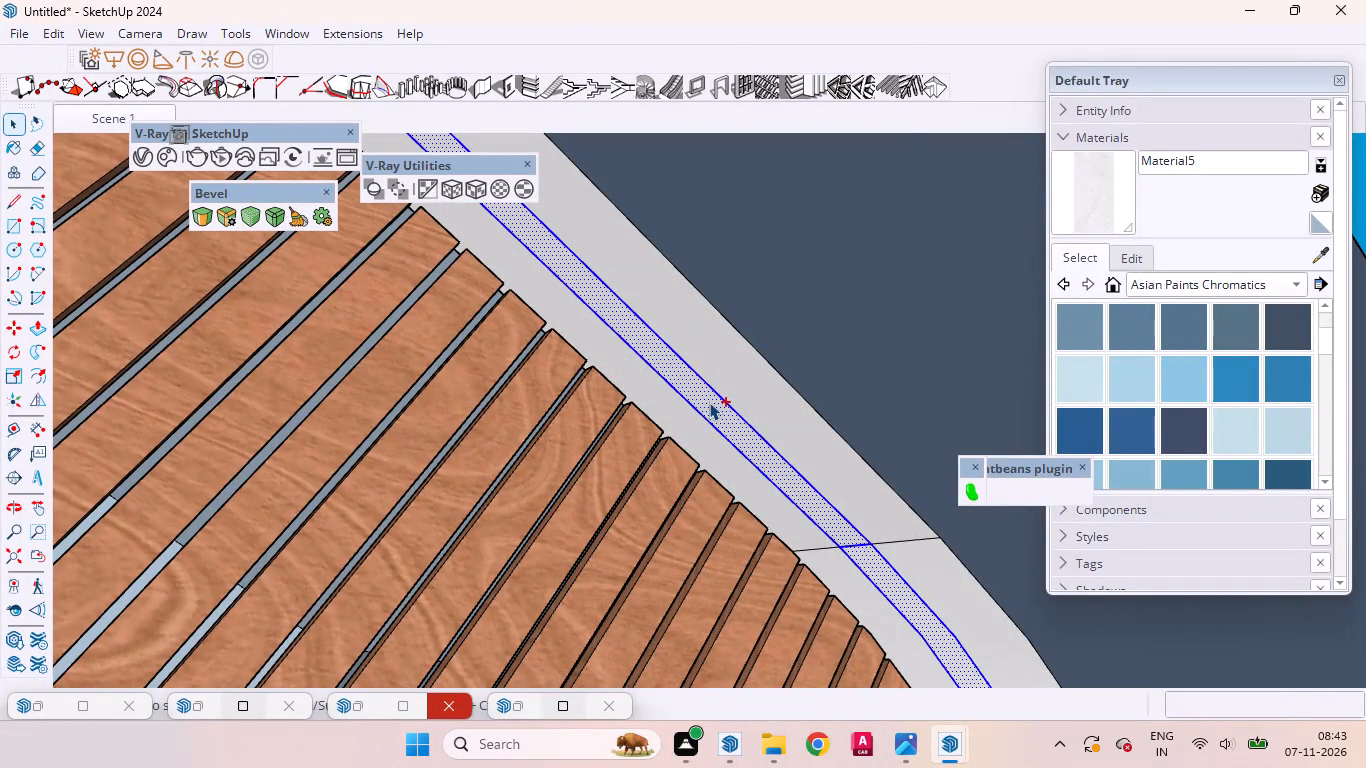
pyautogui.keyDown('ctrl'); pyautogui.rightClick(709, 403); pyautogui.keyUp('ctrl')
pyautogui.keyDown('ctrl'); pyautogui.click(770, 181); pyautogui.keyUp('ctrl')
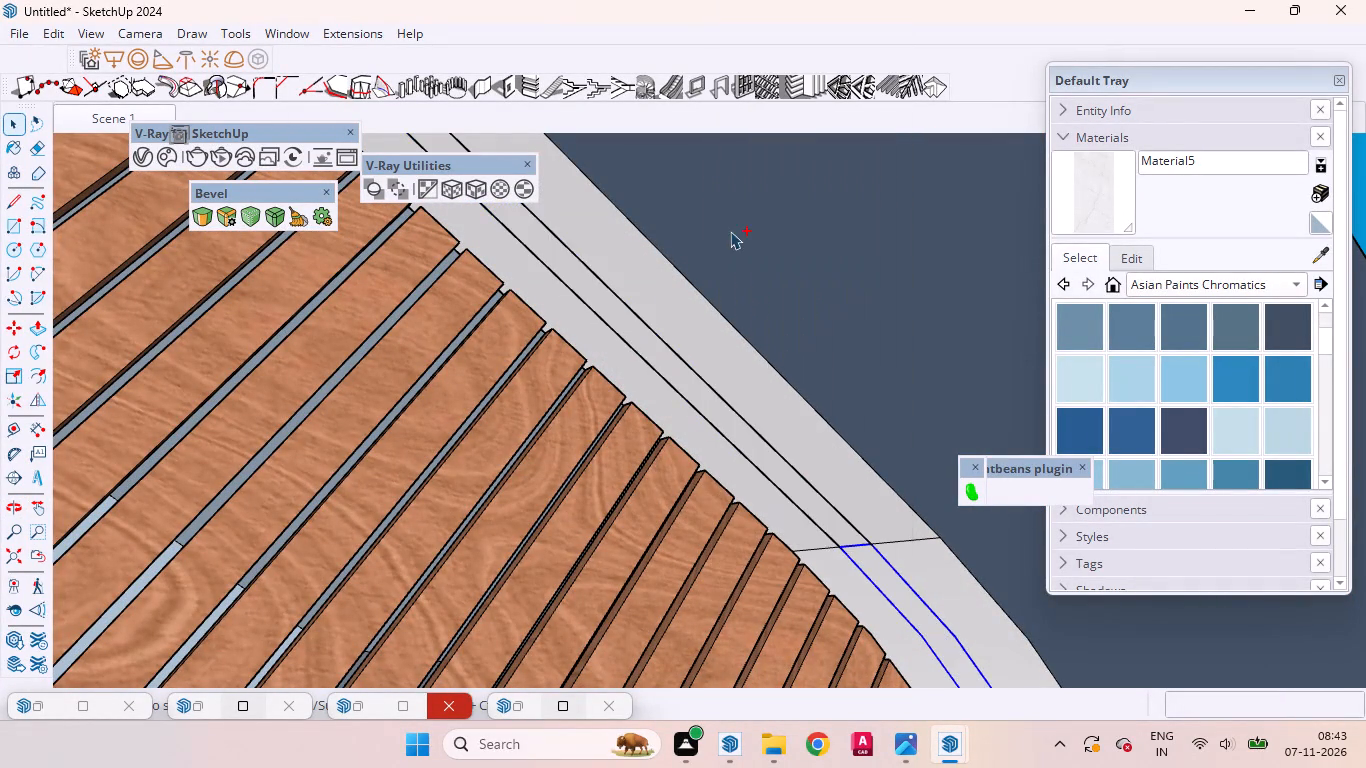
# Convert the grouped strip around the slatted panel into a V-Ray mesh light.
pyautogui.scroll(-15, 566, 416)
pyautogui.scroll(1, 644, 370)
pyautogui.scroll(-16, 647, 370)
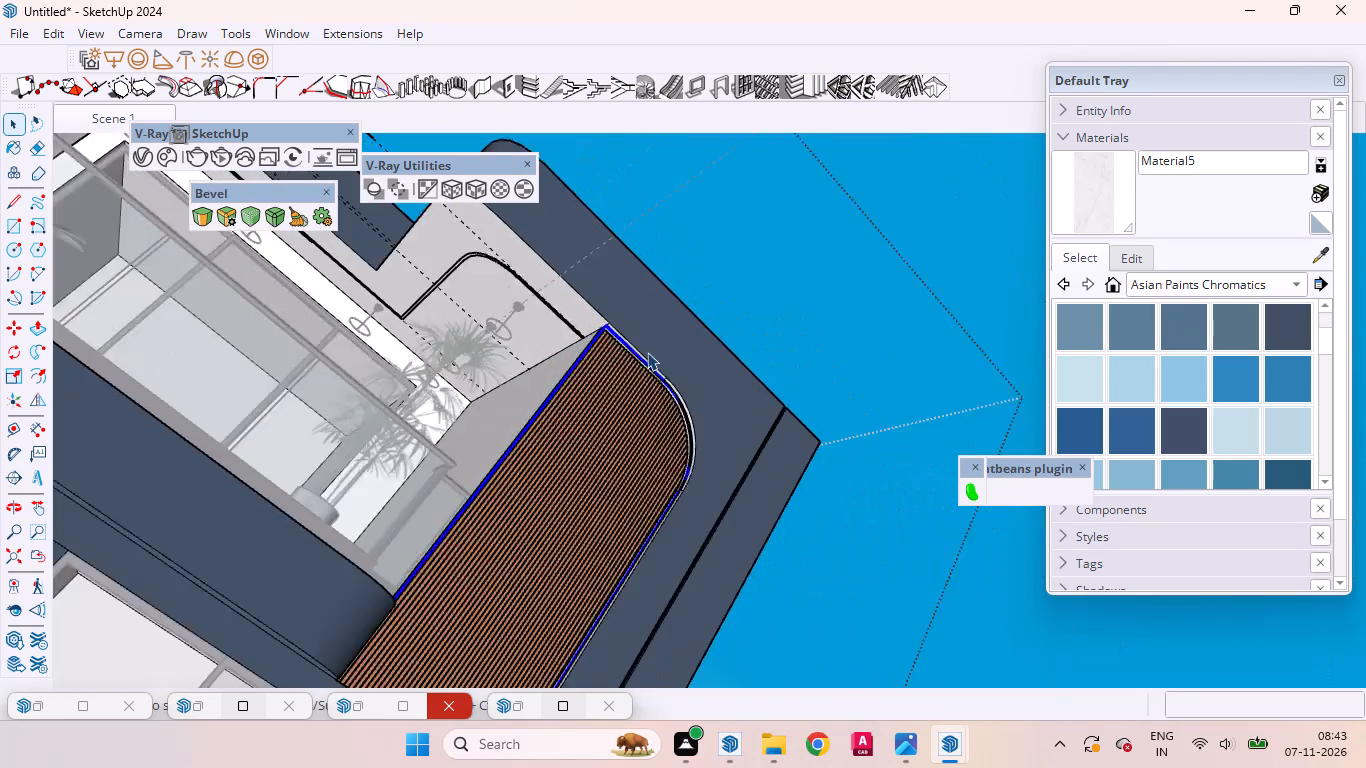
pyautogui.scroll(-1, 647, 352)
pyautogui.moveTo(656, 377); pyautogui.dragTo(643, 422, button='middle')
pyautogui.scroll(7, 664, 402)
pyautogui.scroll(-2, 684, 410)
pyautogui.scroll(2, 684, 410)
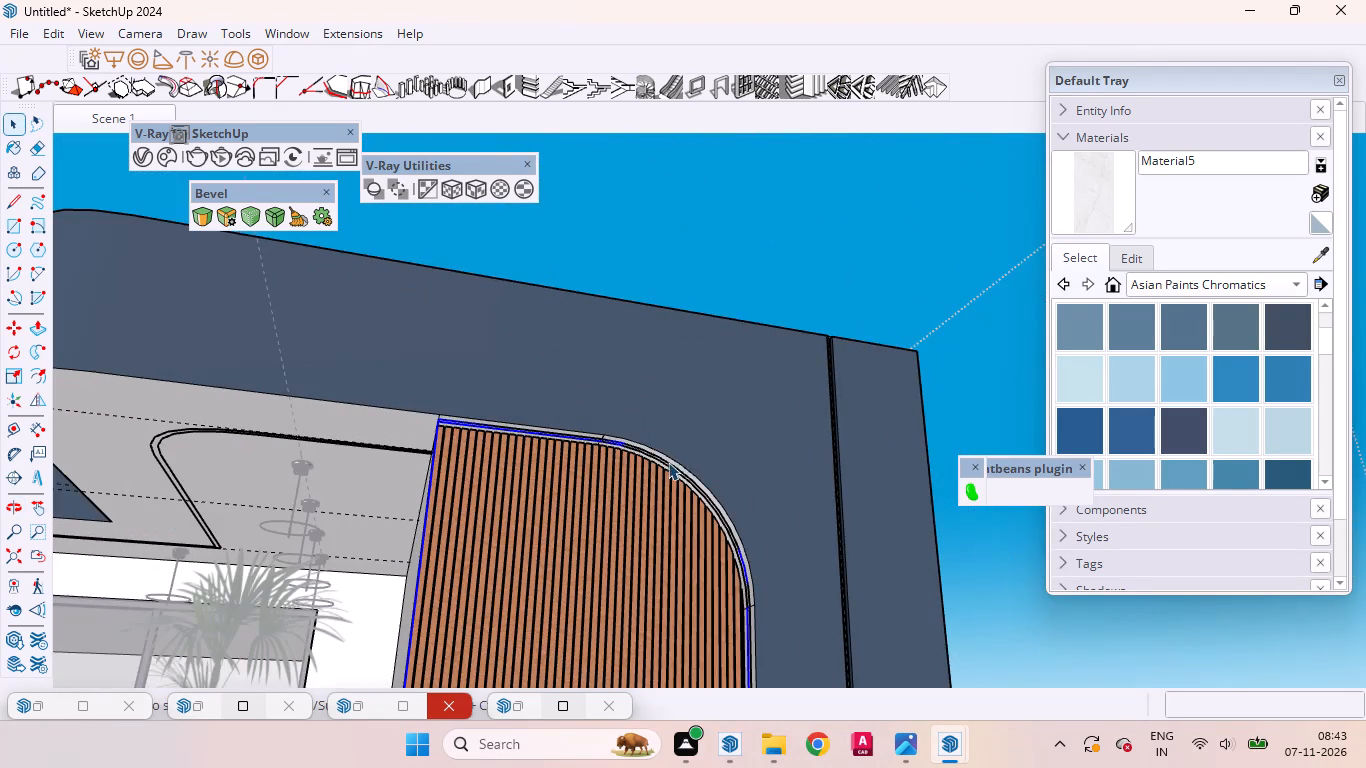
pyautogui.scroll(6, 667, 464)
pyautogui.scroll(-2, 664, 463)
pyautogui.scroll(17, 664, 463)
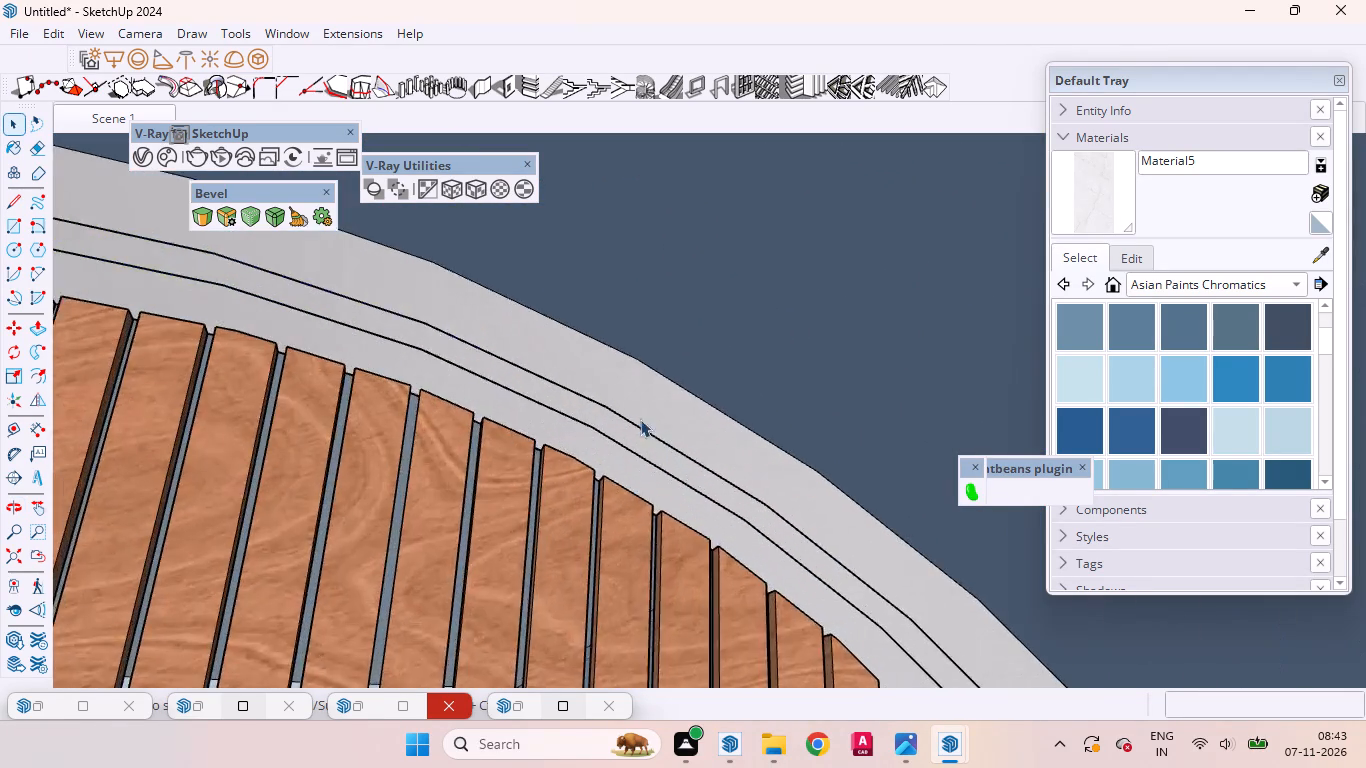
pyautogui.scroll(-15, 614, 387)
pyautogui.scroll(3, 560, 279)
pyautogui.scroll(-6, 561, 279)
pyautogui.moveTo(630, 416); pyautogui.dragTo(718, 409, button='middle')
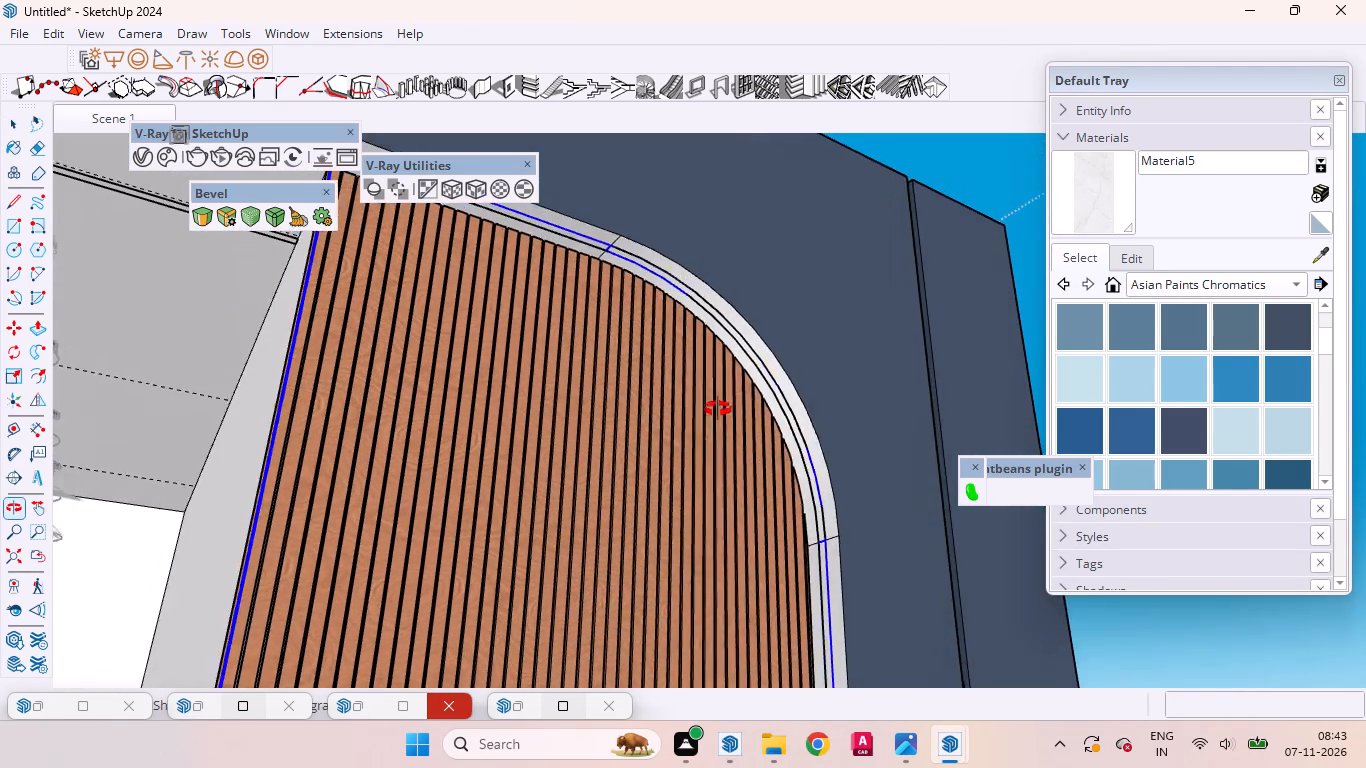
pyautogui.moveTo(718, 409); pyautogui.dragTo(675, 426, button='middle')
pyautogui.scroll(1, 673, 426)
pyautogui.scroll(-13, 629, 360)
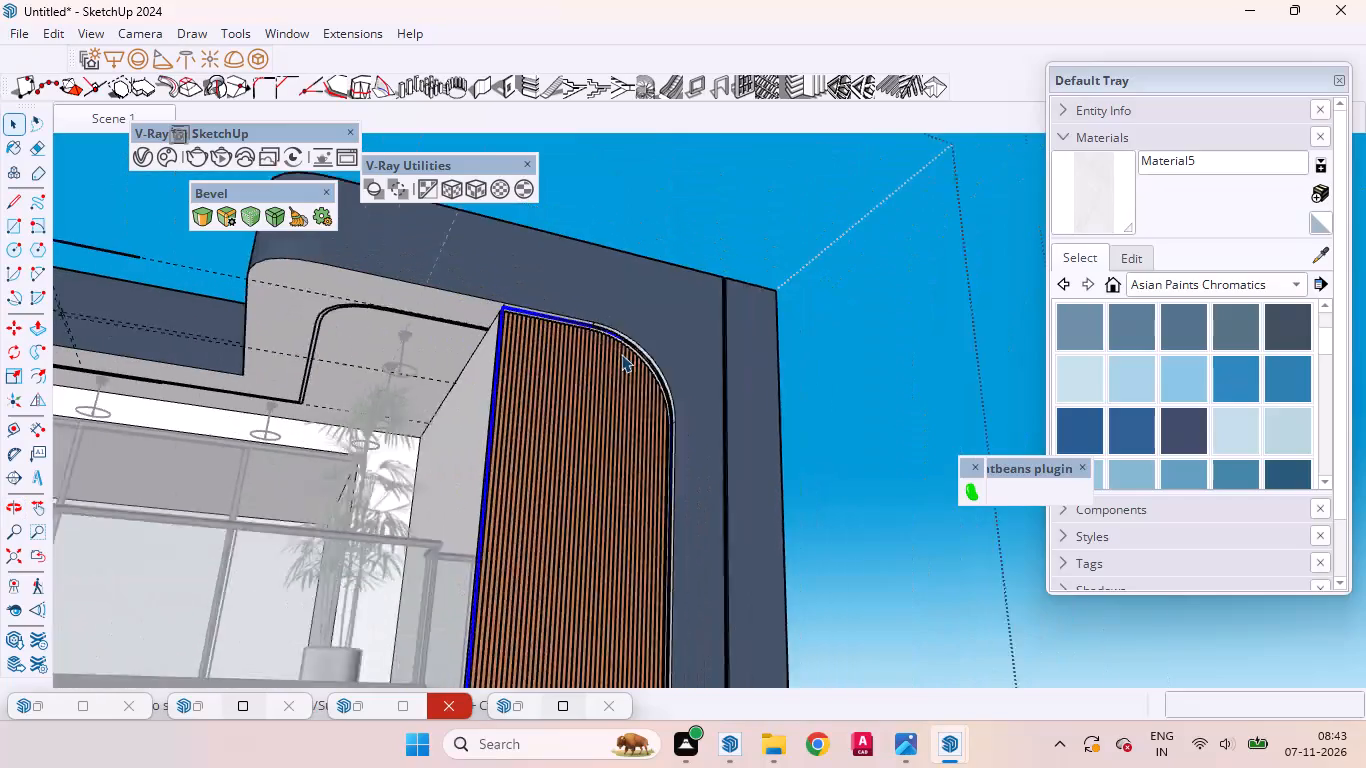
pyautogui.scroll(-2, 621, 354)
pyautogui.moveTo(655, 404); pyautogui.dragTo(640, 415, button='middle')
pyautogui.scroll(1, 640, 414)
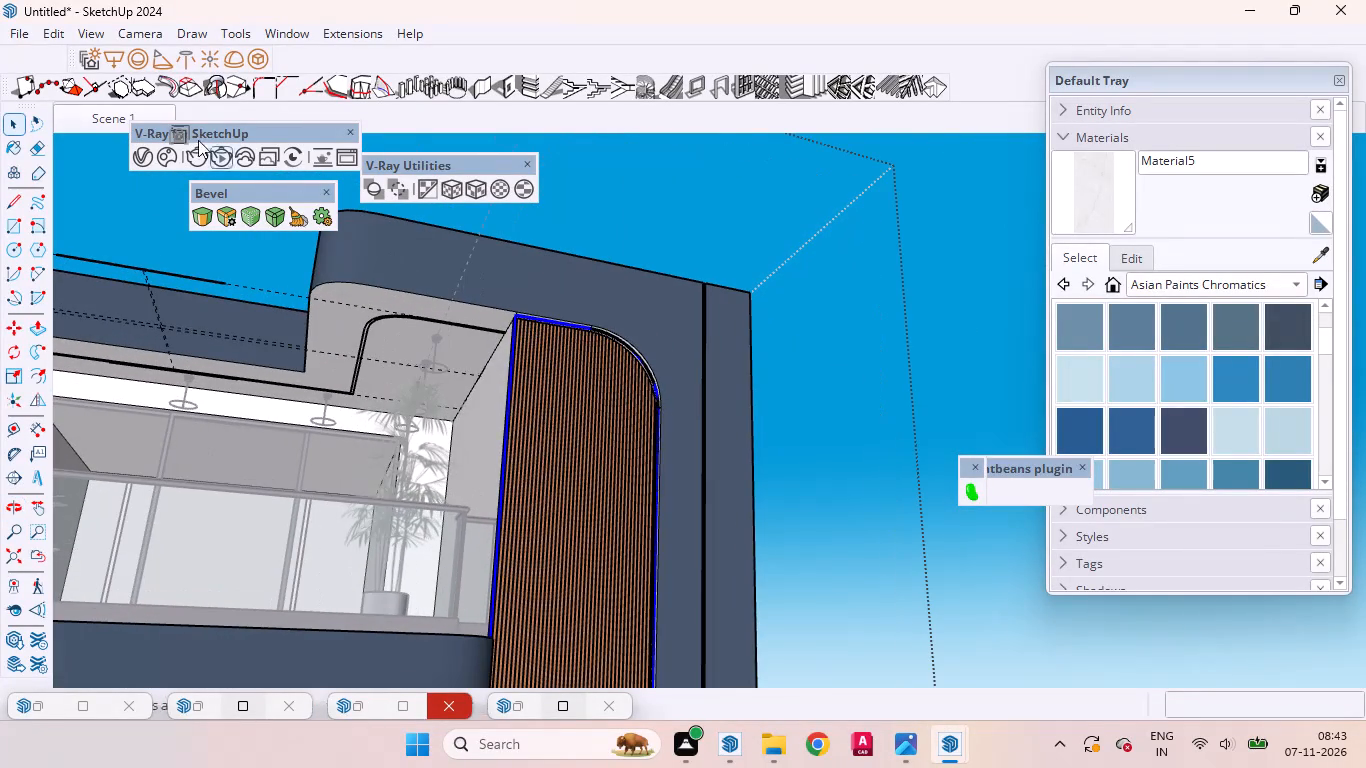
pyautogui.click(250, 51)
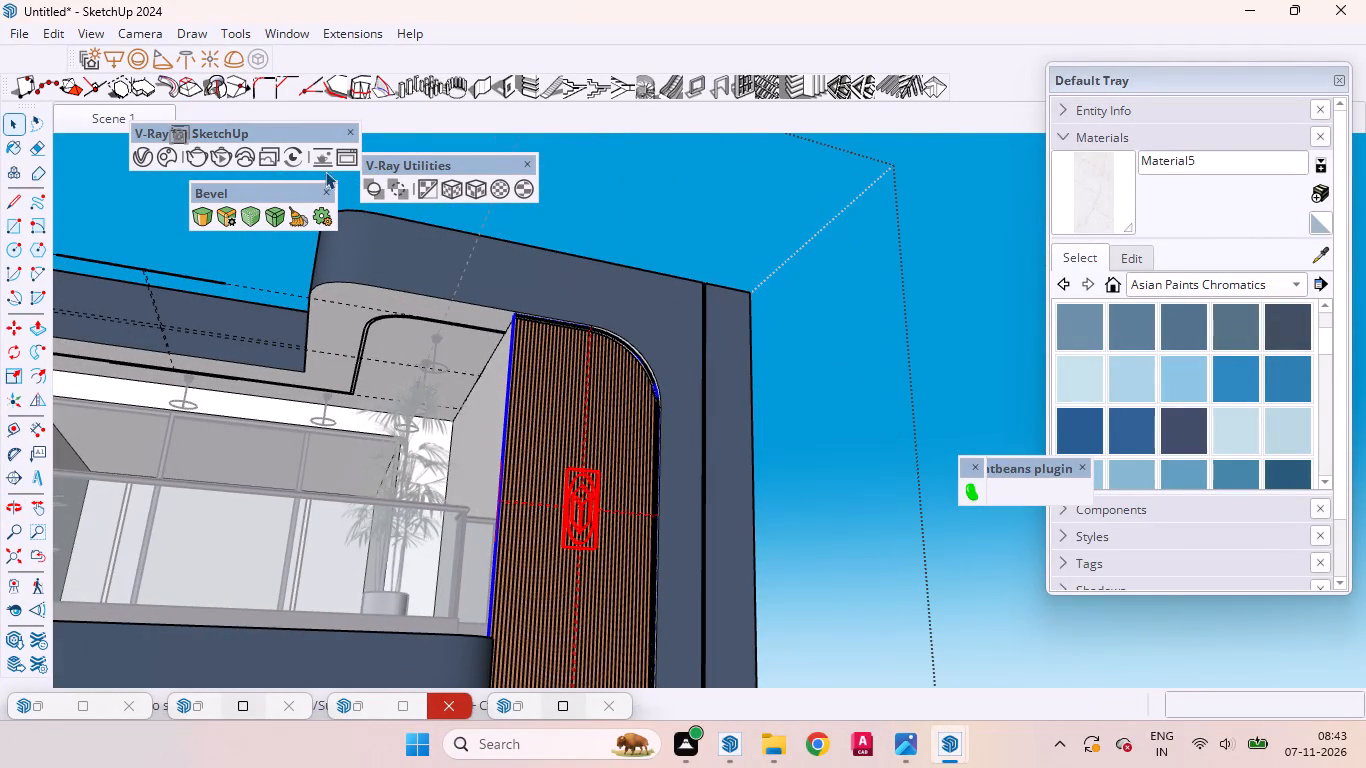
# Set the intensity of the strip's new mesh light, Mesh Light#4, to 300 in the V-Ray Asset Editor.
pyautogui.click(138, 153)
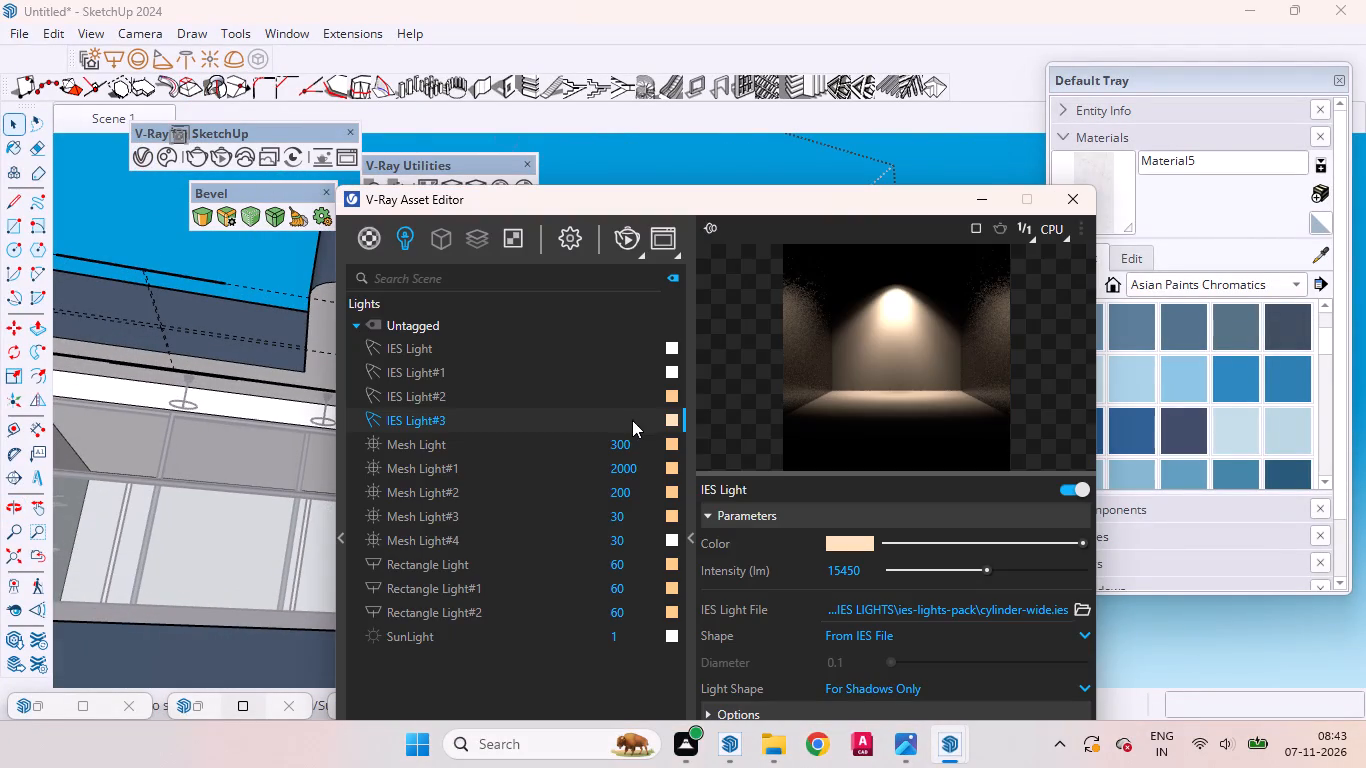
pyautogui.click(690, 534)
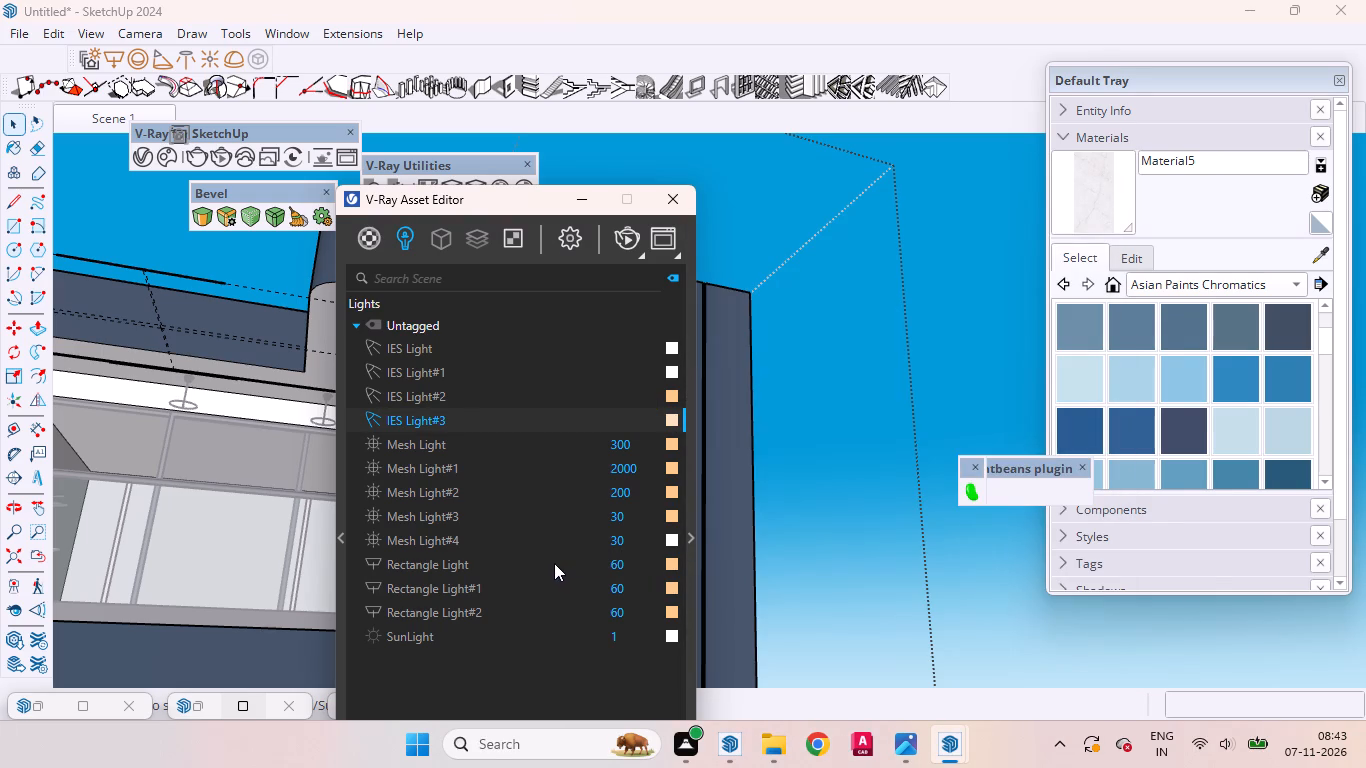
pyautogui.click(626, 542)
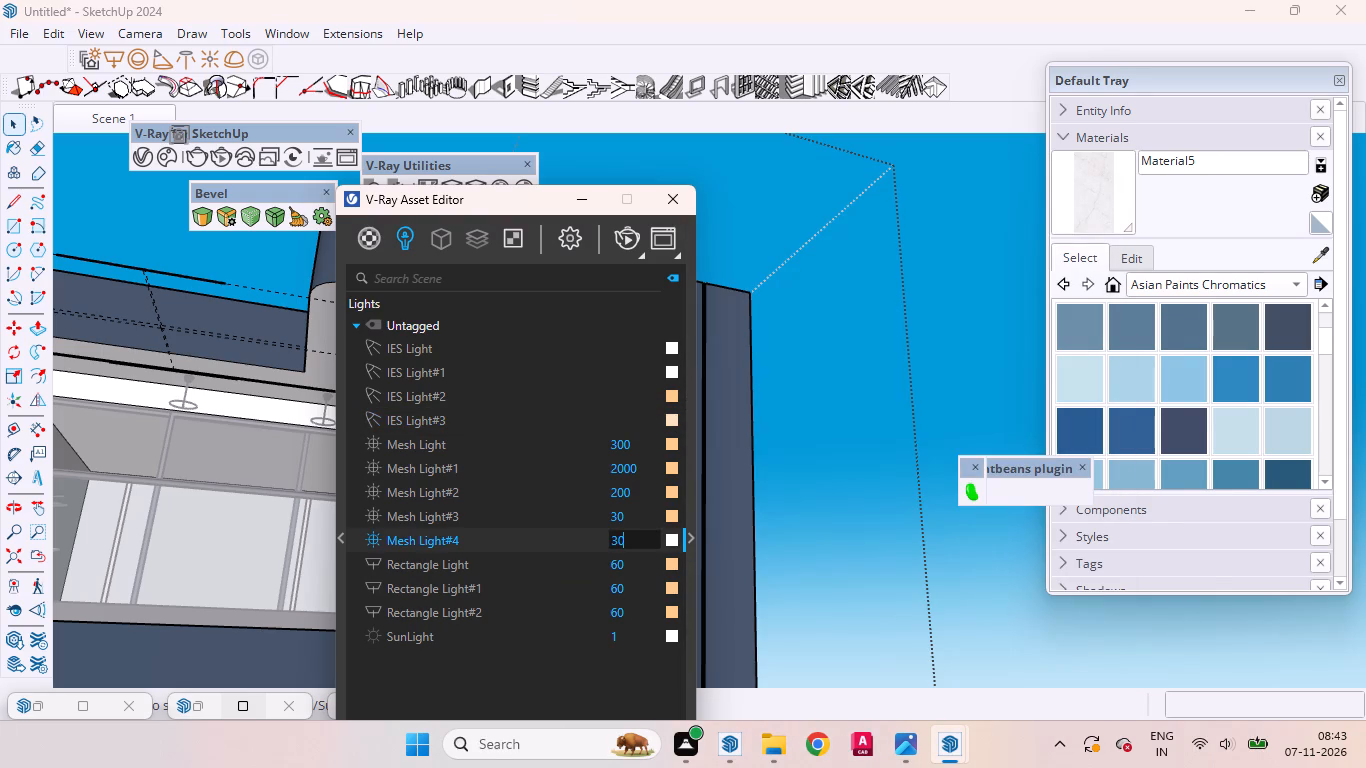
pyautogui.press('0')
pyautogui.press('Return')
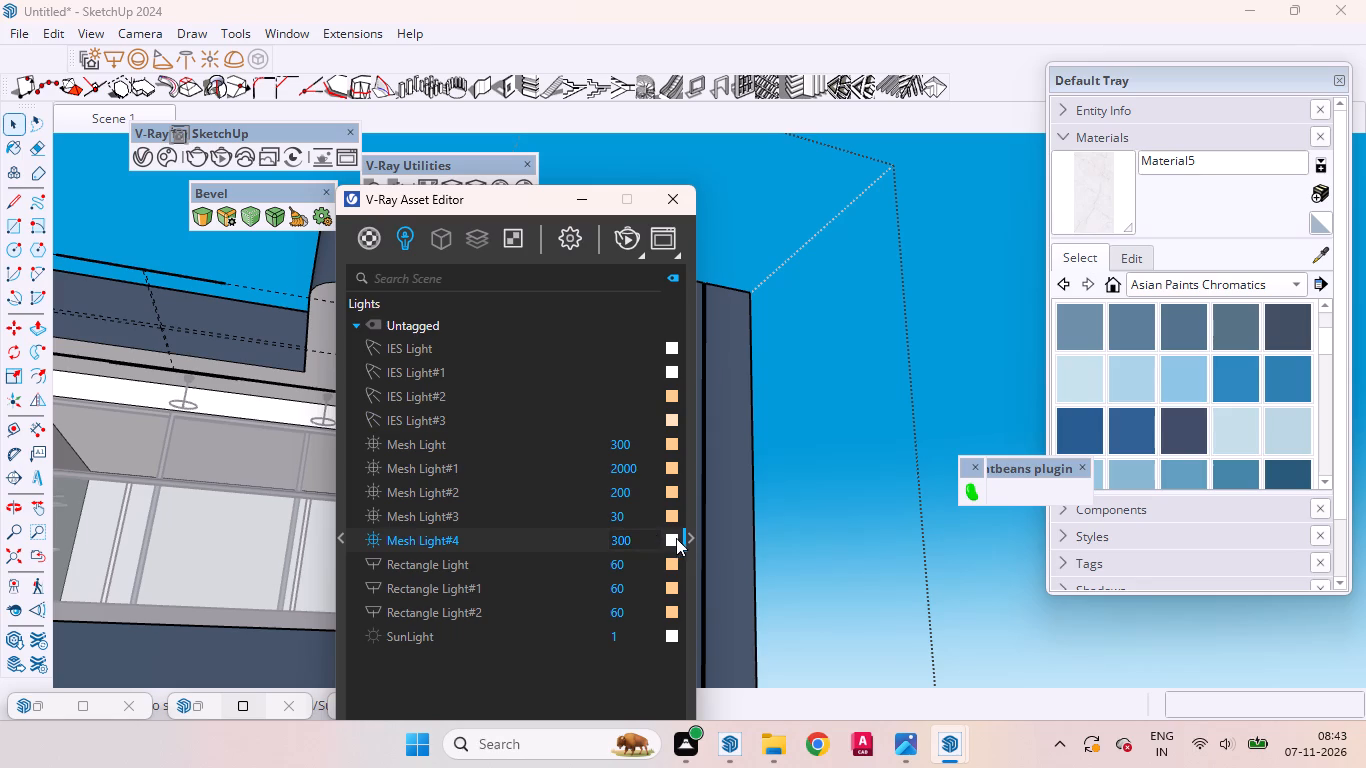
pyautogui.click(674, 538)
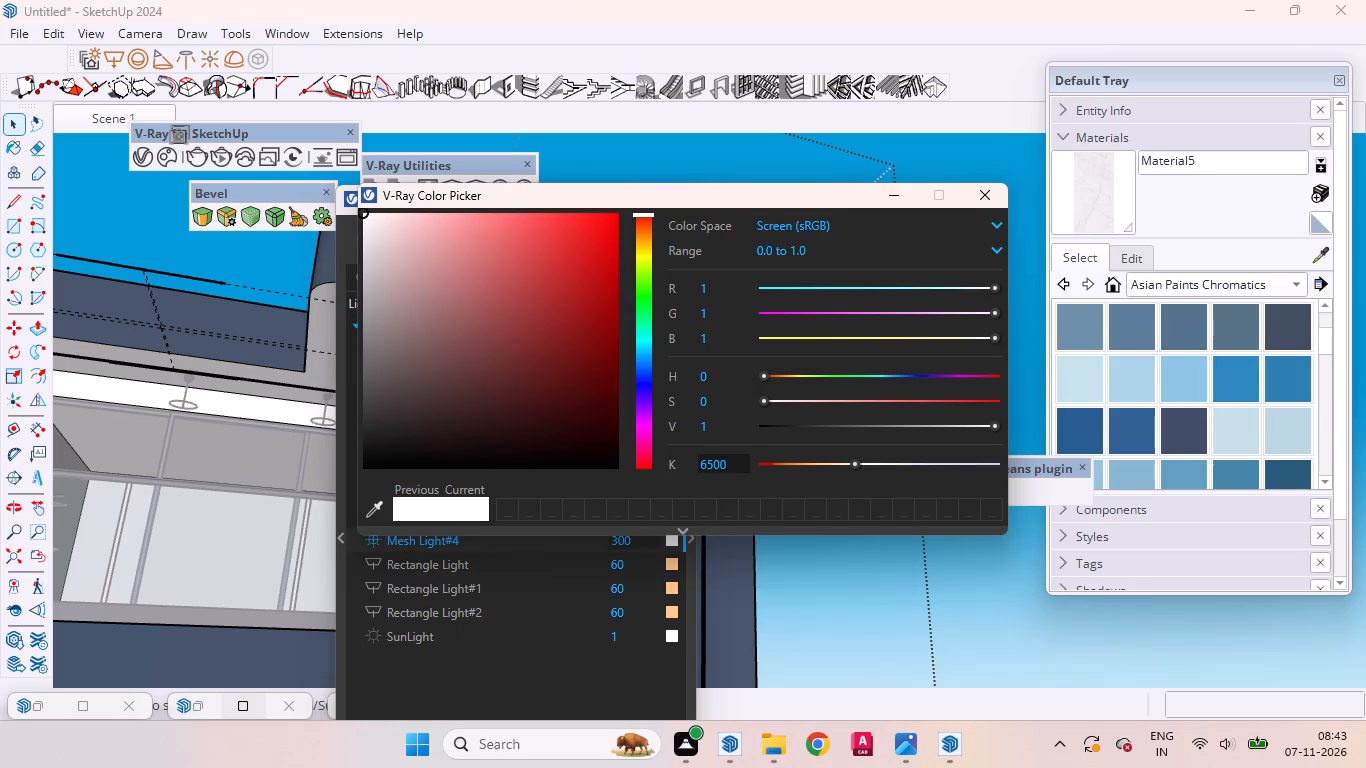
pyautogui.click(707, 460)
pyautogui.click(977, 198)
# Copy the warm orange colour of Rectangle Light onto Mesh Light#4.
pyautogui.moveTo(669, 561); pyautogui.dragTo(671, 561)
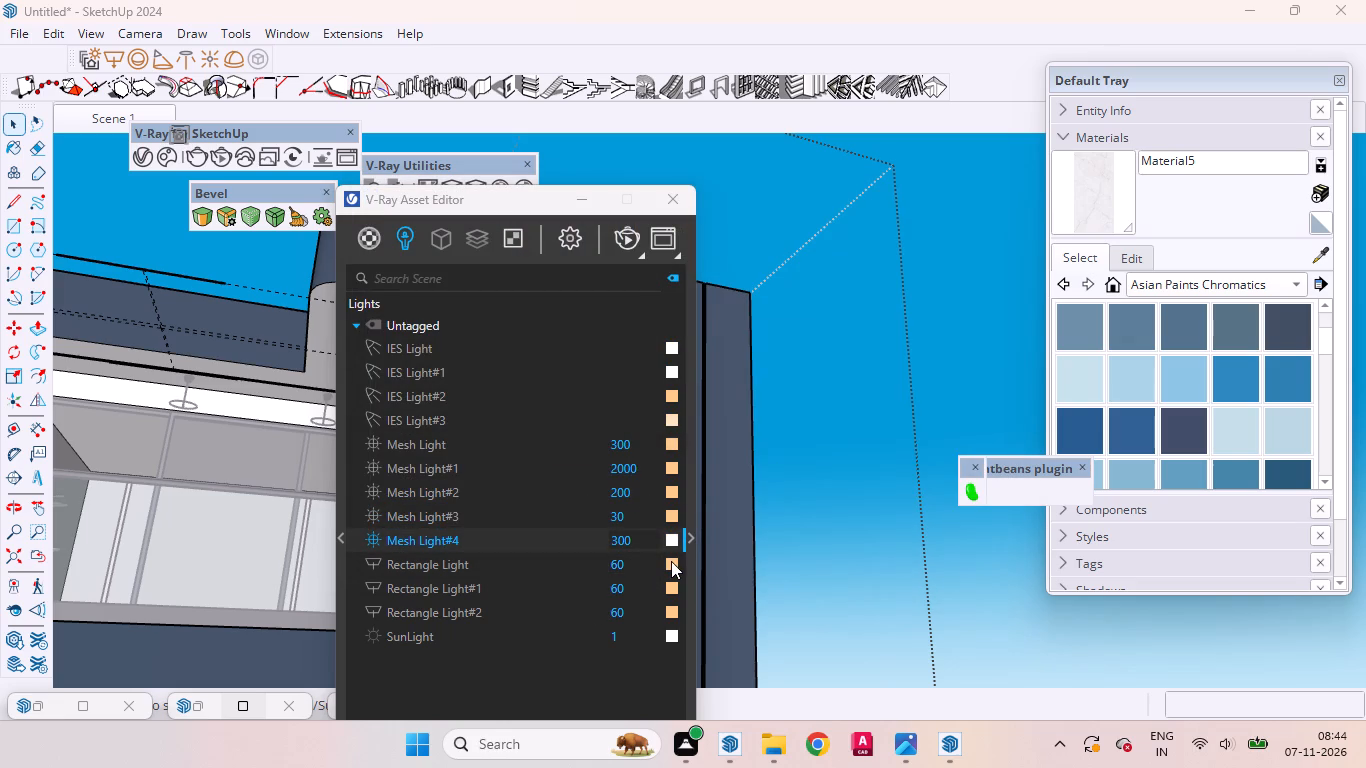
pyautogui.moveTo(671, 561); pyautogui.dragTo(669, 538)
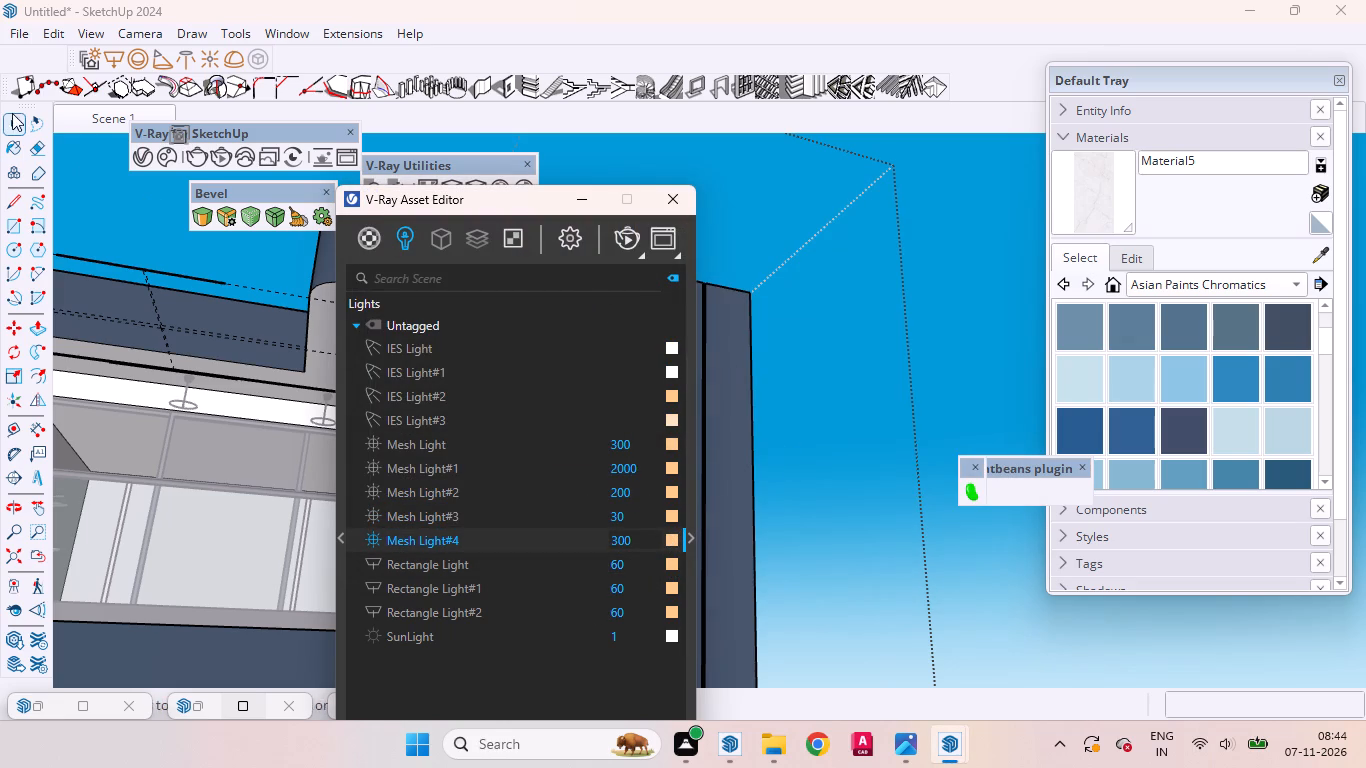
# Restore the front view saved as Scene 1 and start a V-Ray render of the house.
pyautogui.click(101, 119)
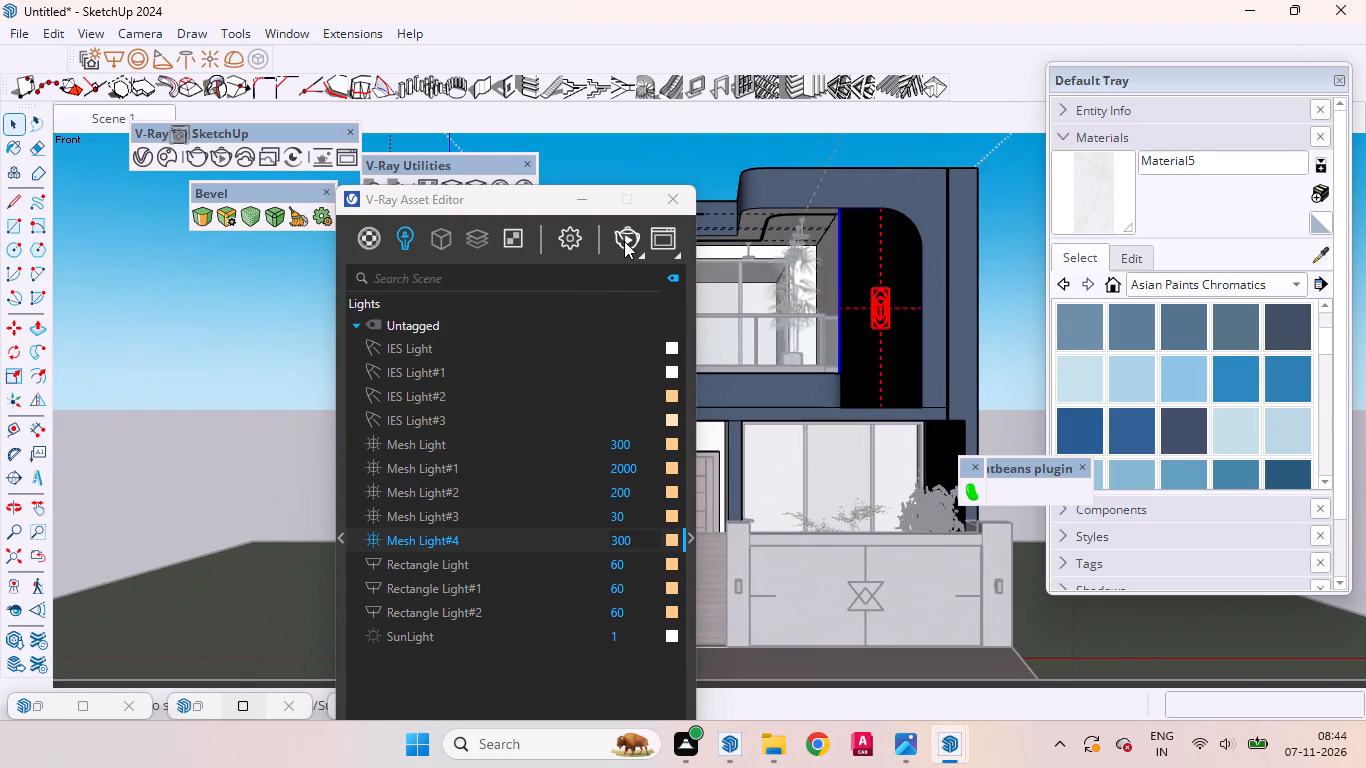
pyautogui.click(624, 241)
pyautogui.moveTo(510, 193); pyautogui.dragTo(209, 327)
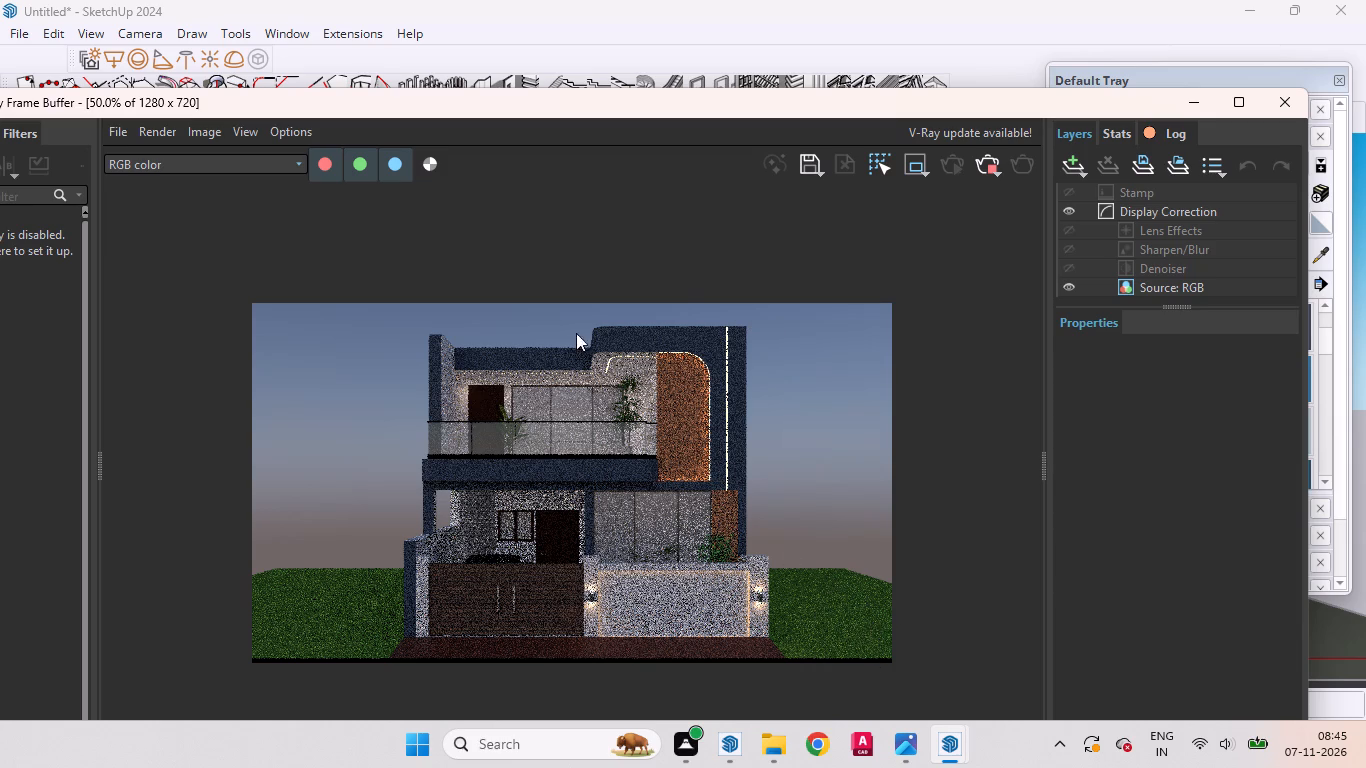
# Examine the render of the front facade, focusing on the light strip around the arched slatted panel.
pyautogui.scroll(1, 493, 380)
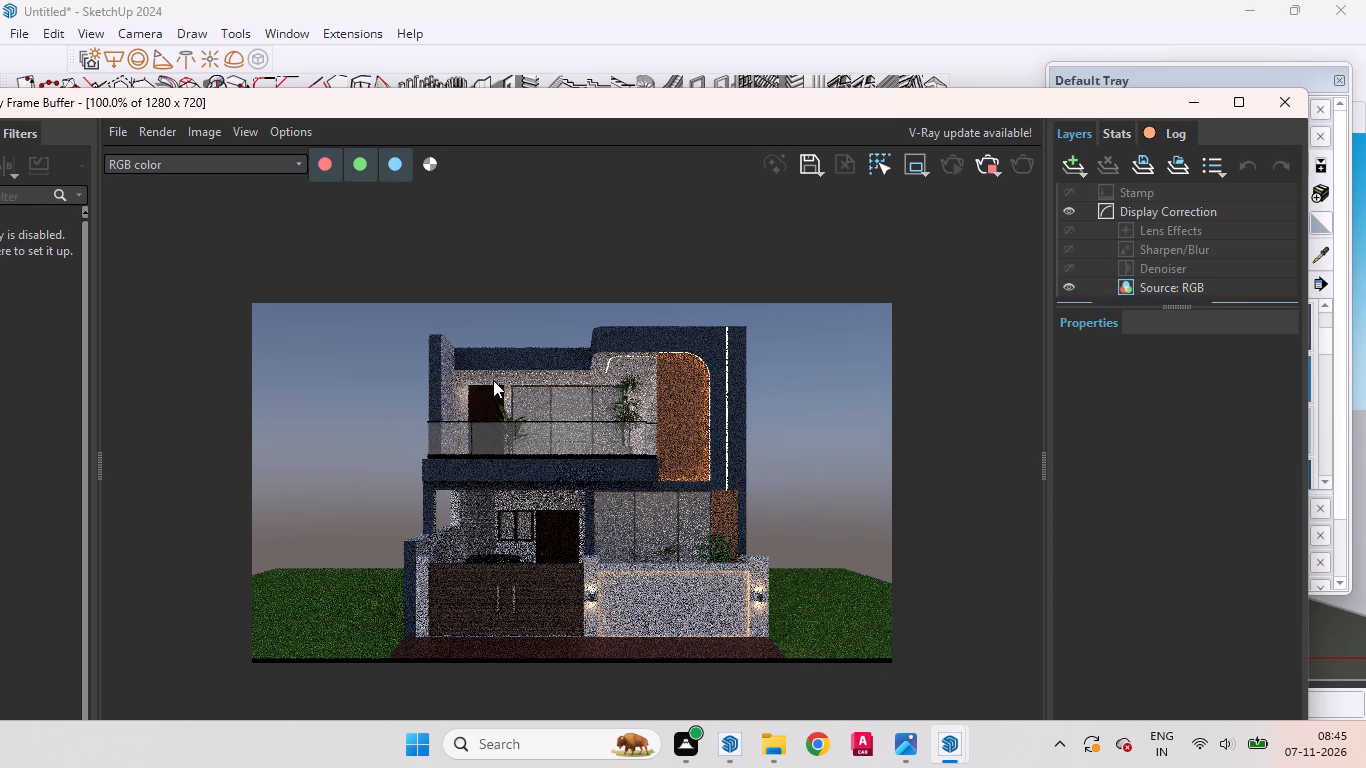
pyautogui.scroll(-1, 437, 393)
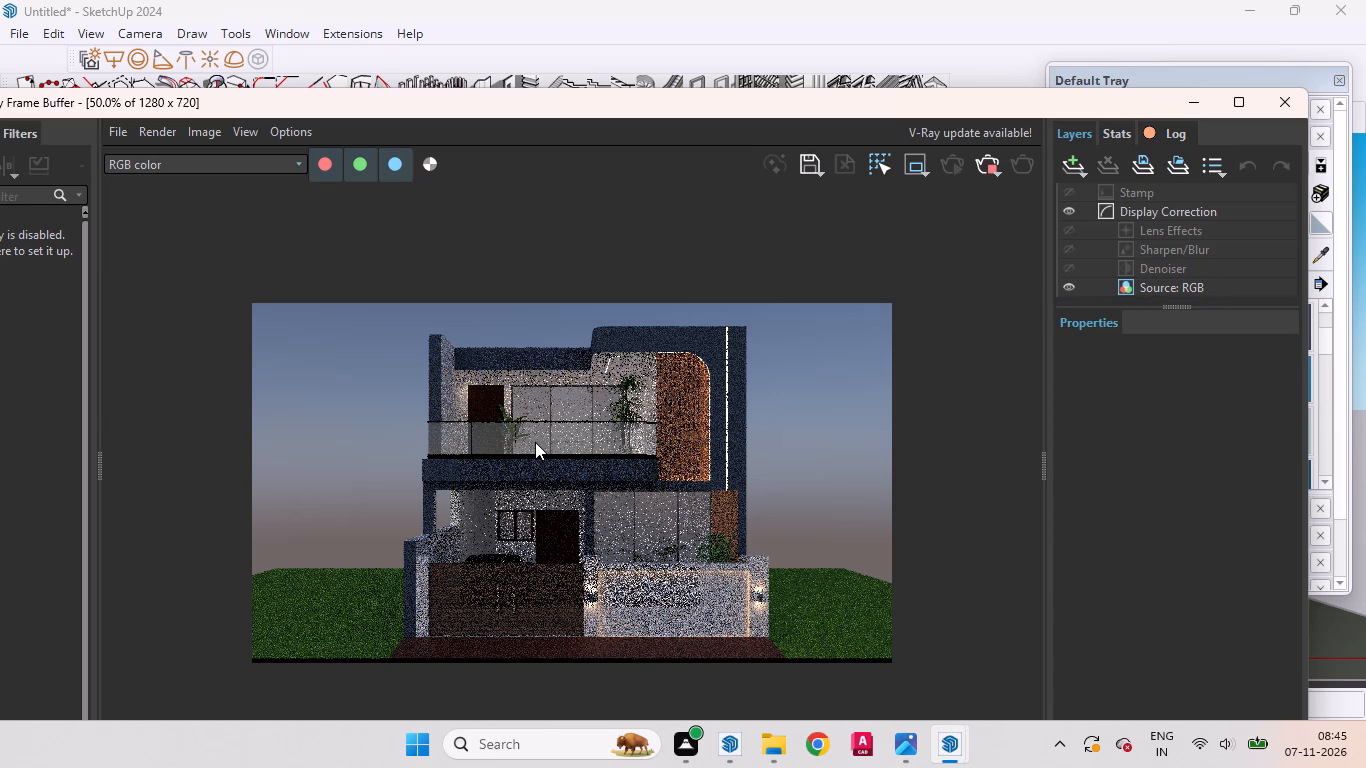
pyautogui.scroll(-2, 539, 445)
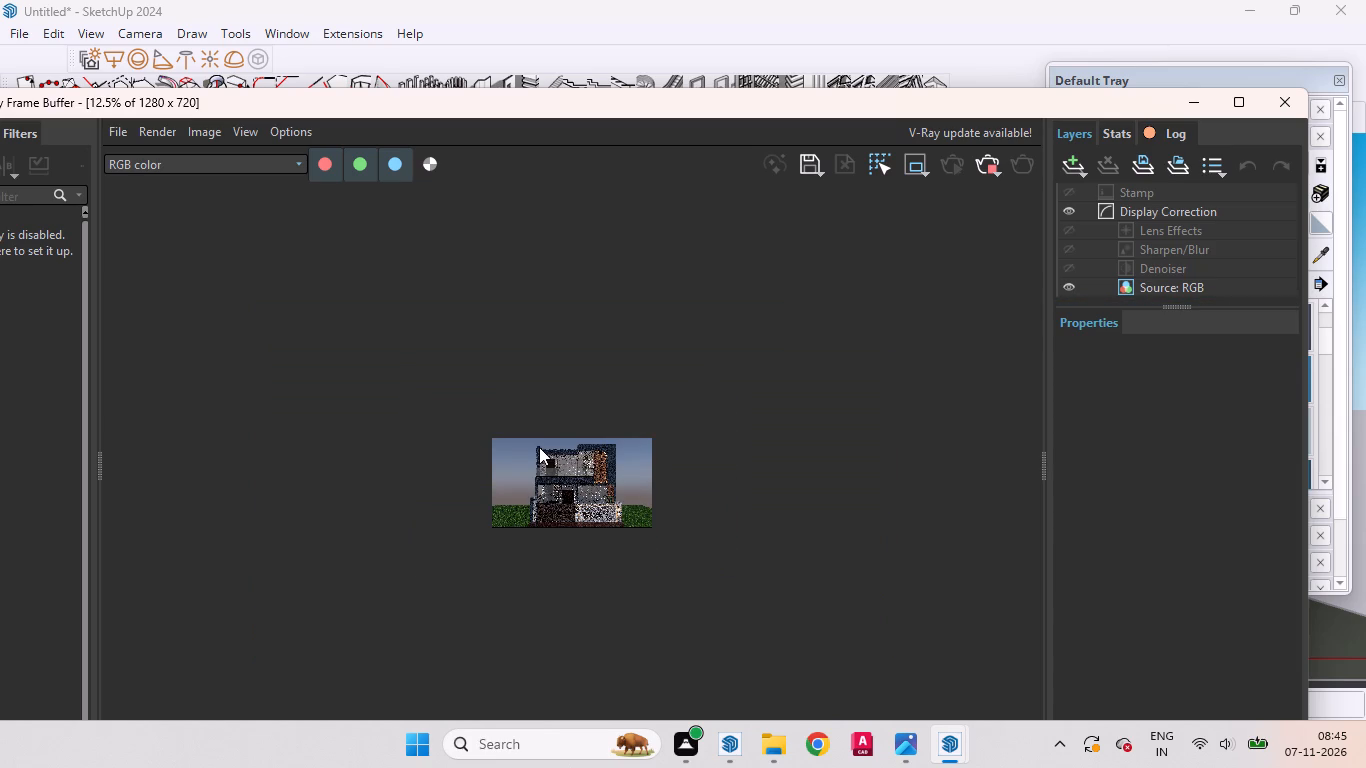
pyautogui.scroll(1, 539, 447)
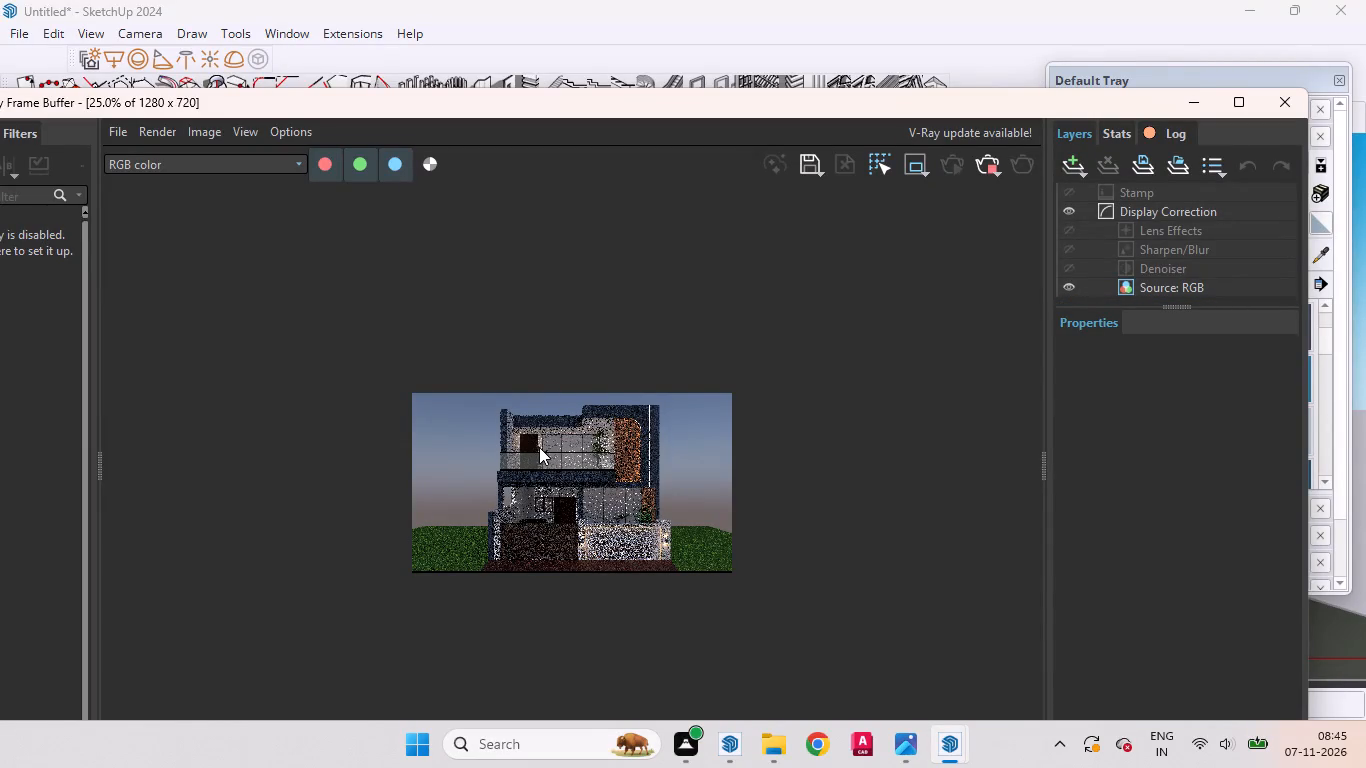
pyautogui.scroll(1, 539, 447)
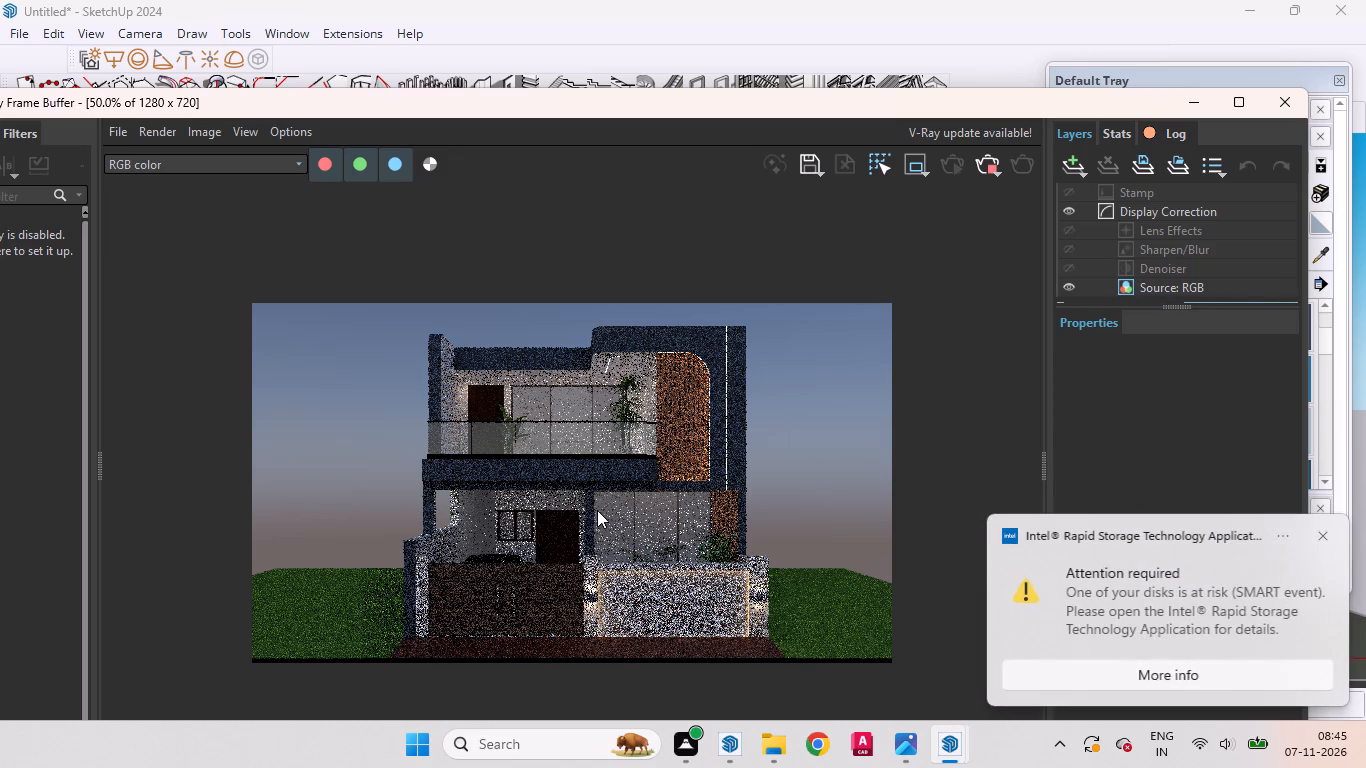
pyautogui.click(1321, 538)
pyautogui.scroll(1, 692, 362)
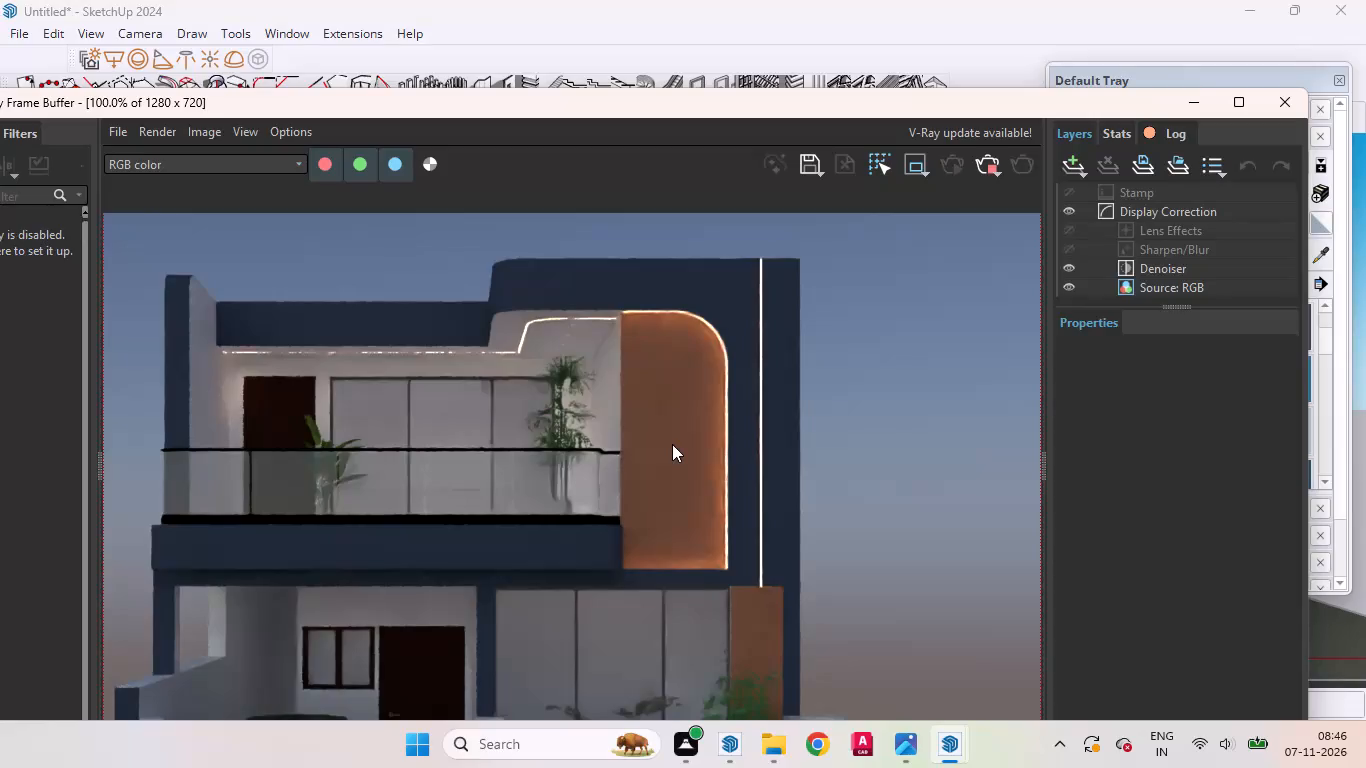
pyautogui.scroll(1, 676, 440)
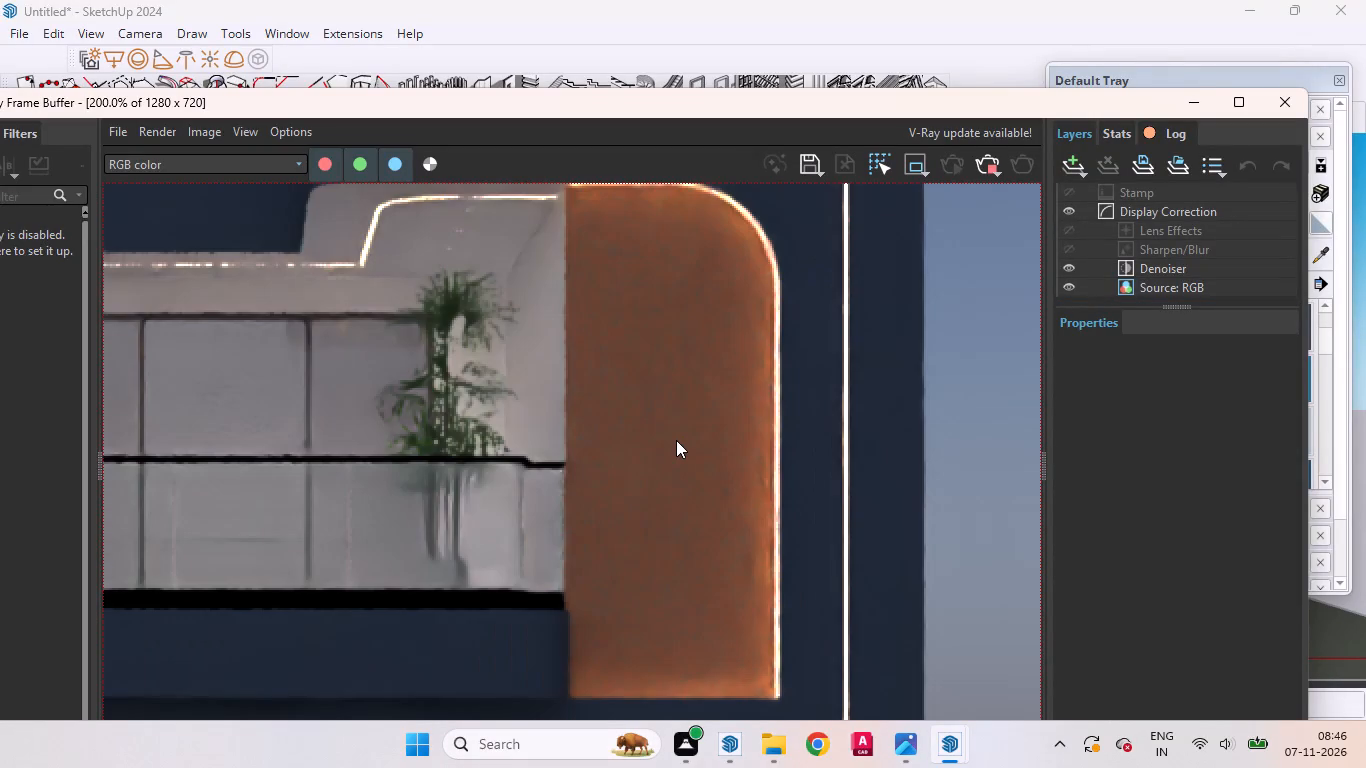
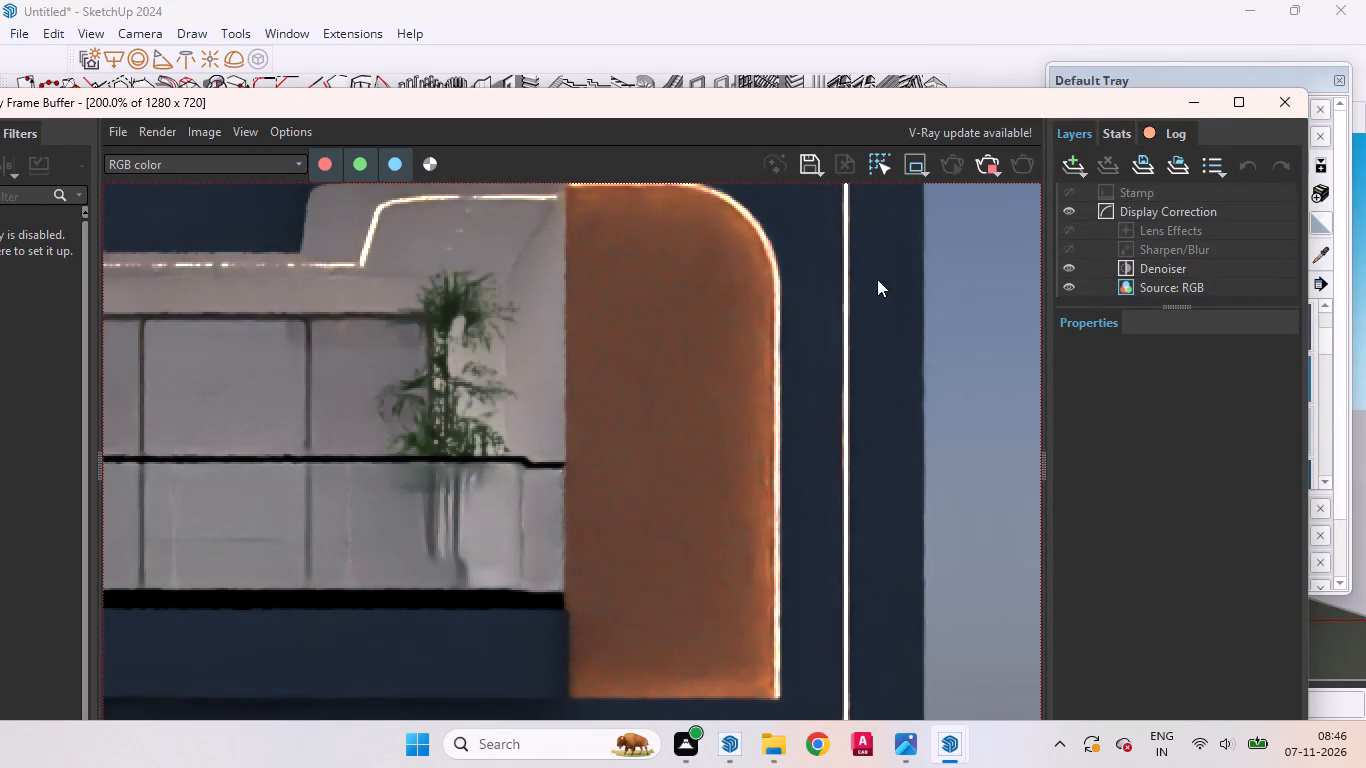
# Put the render window away and stop the interactive V-Ray render to return to the model.
pyautogui.scroll(-4, 788, 343)
pyautogui.click(1200, 98)
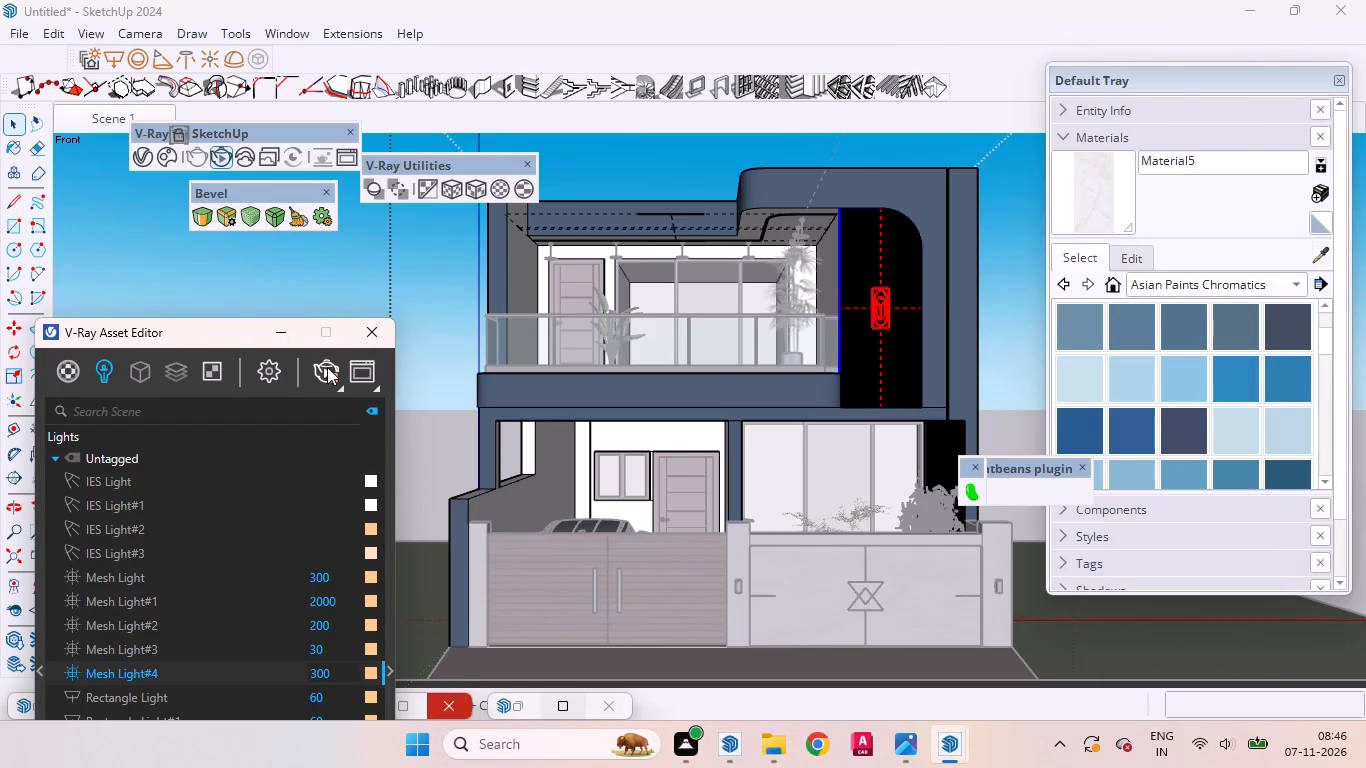
pyautogui.click(327, 367)
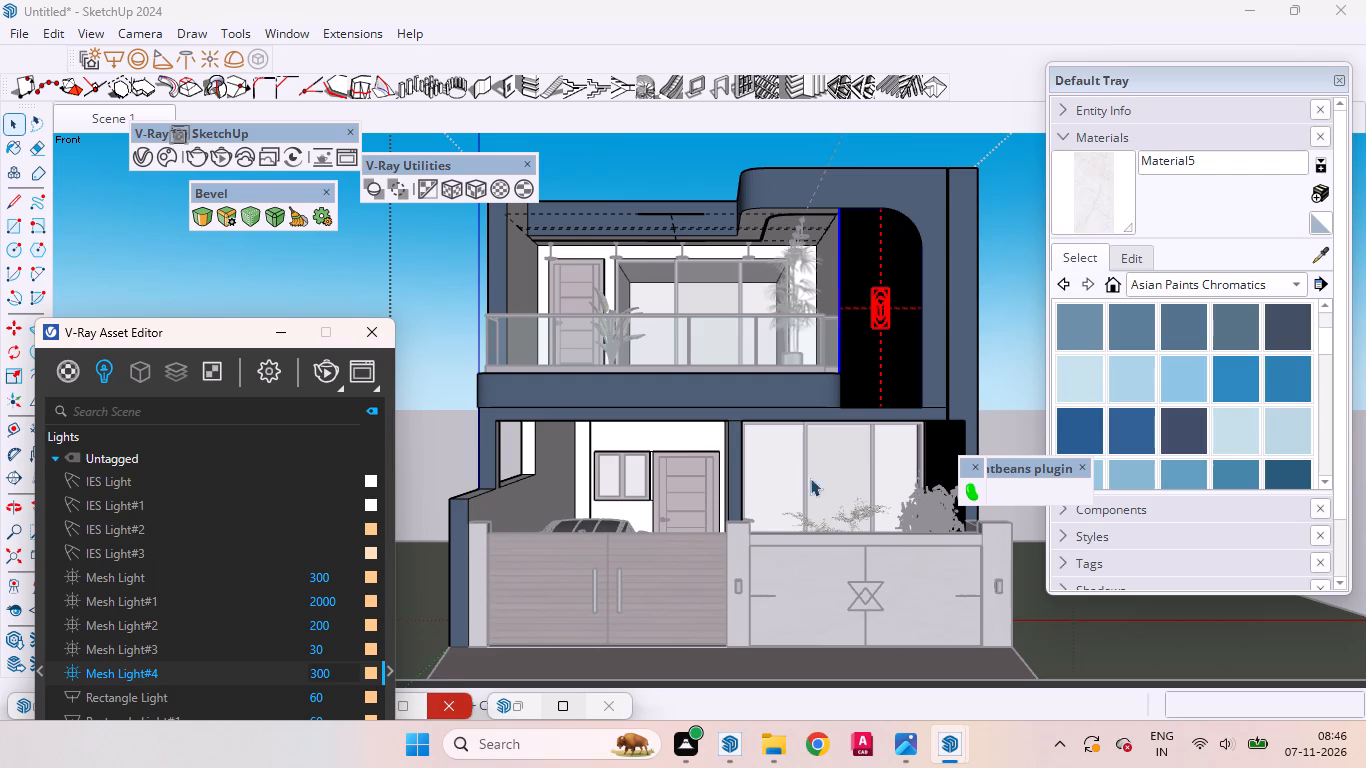
# Examine the house's front facade from several low angles, covering the balcony underside, the slatted panels and the boundary wall.
pyautogui.scroll(-3, 704, 441)
pyautogui.scroll(3, 731, 414)
pyautogui.moveTo(703, 455); pyautogui.dragTo(703, 456, button='middle')
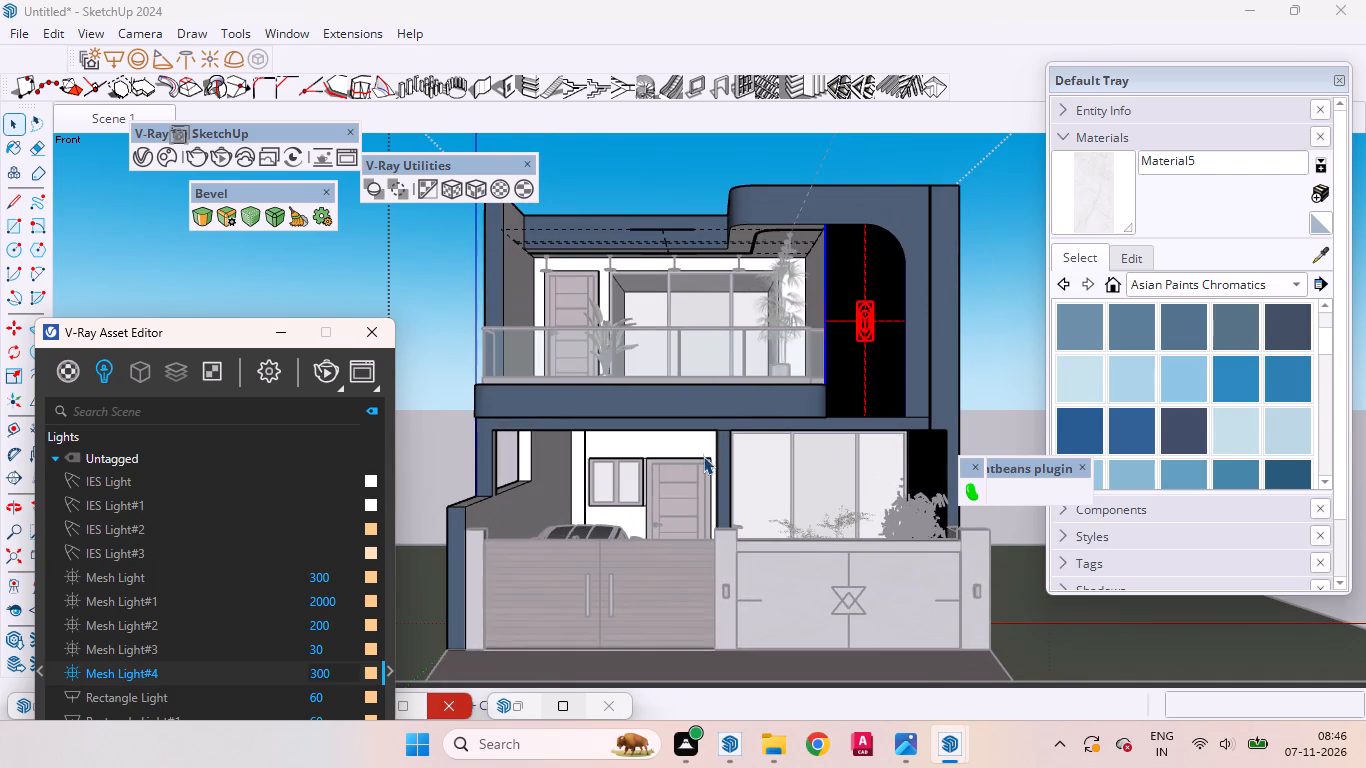
pyautogui.moveTo(703, 456); pyautogui.dragTo(760, 510, button='middle')
pyautogui.moveTo(755, 509); pyautogui.dragTo(704, 477, button='middle')
pyautogui.scroll(2, 707, 485)
pyautogui.middleClick(707, 485)
pyautogui.moveTo(695, 478); pyautogui.dragTo(674, 465, button='middle')
pyautogui.scroll(-2, 677, 469)
pyautogui.moveTo(688, 489); pyautogui.dragTo(646, 483, button='middle')
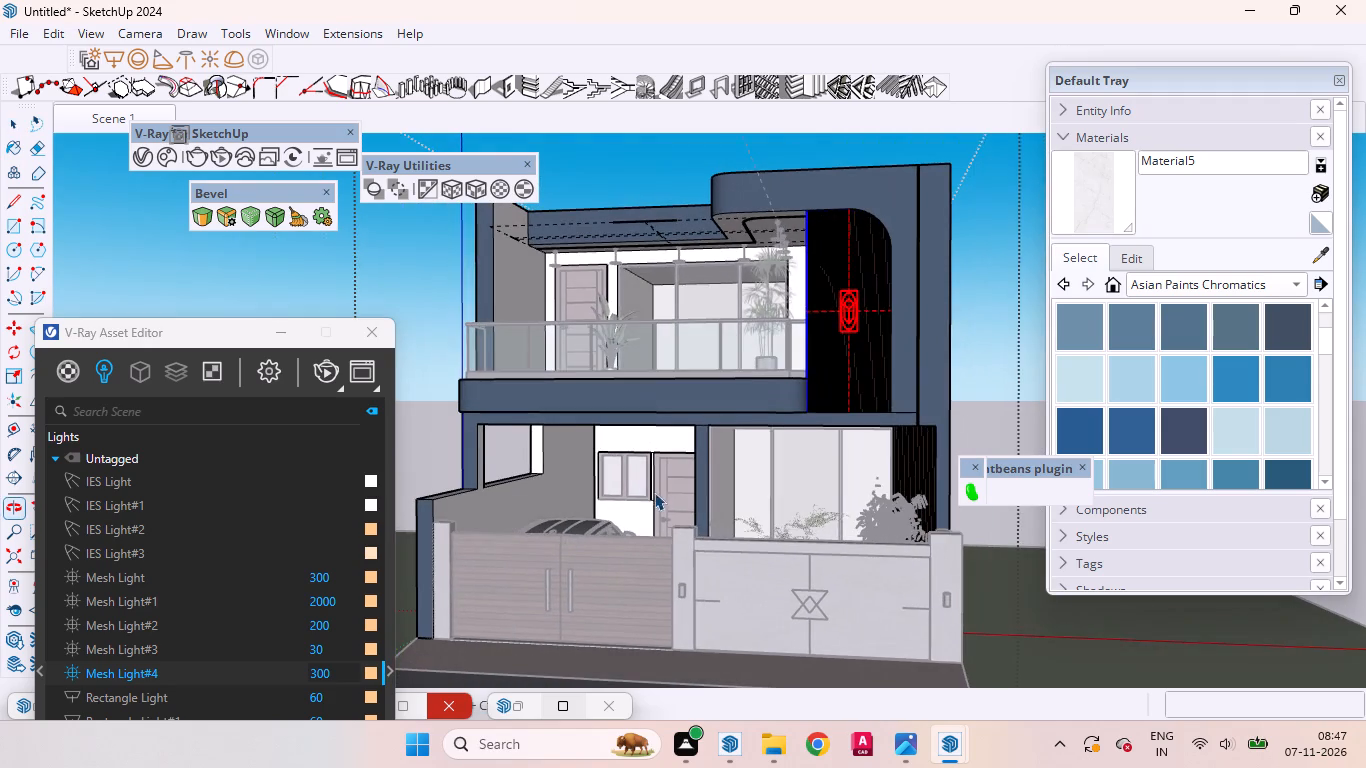
pyautogui.moveTo(656, 493); pyautogui.dragTo(646, 474, button='middle')
pyautogui.scroll(2, 650, 478)
pyautogui.moveTo(648, 483); pyautogui.dragTo(580, 457, button='middle')
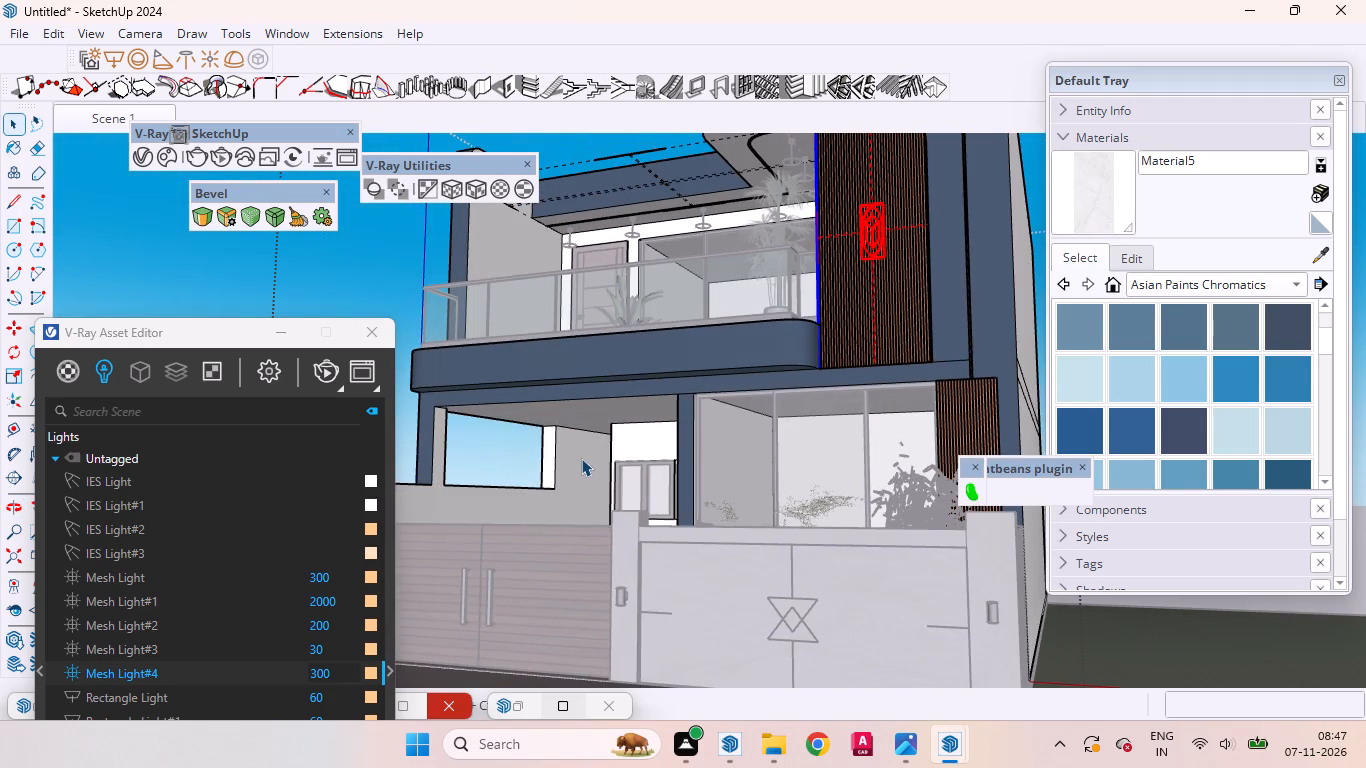
pyautogui.middleClick(601, 469)
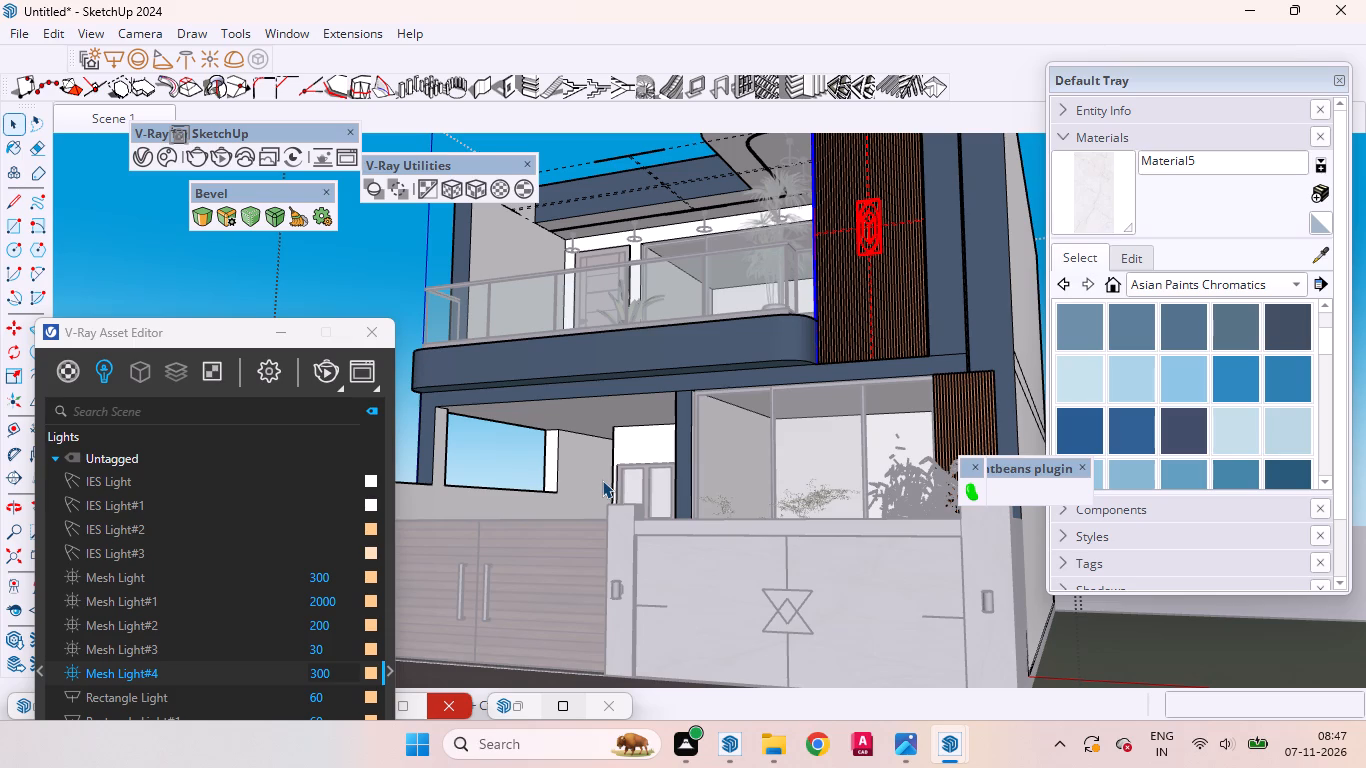
pyautogui.moveTo(654, 505); pyautogui.dragTo(623, 545, button='middle')
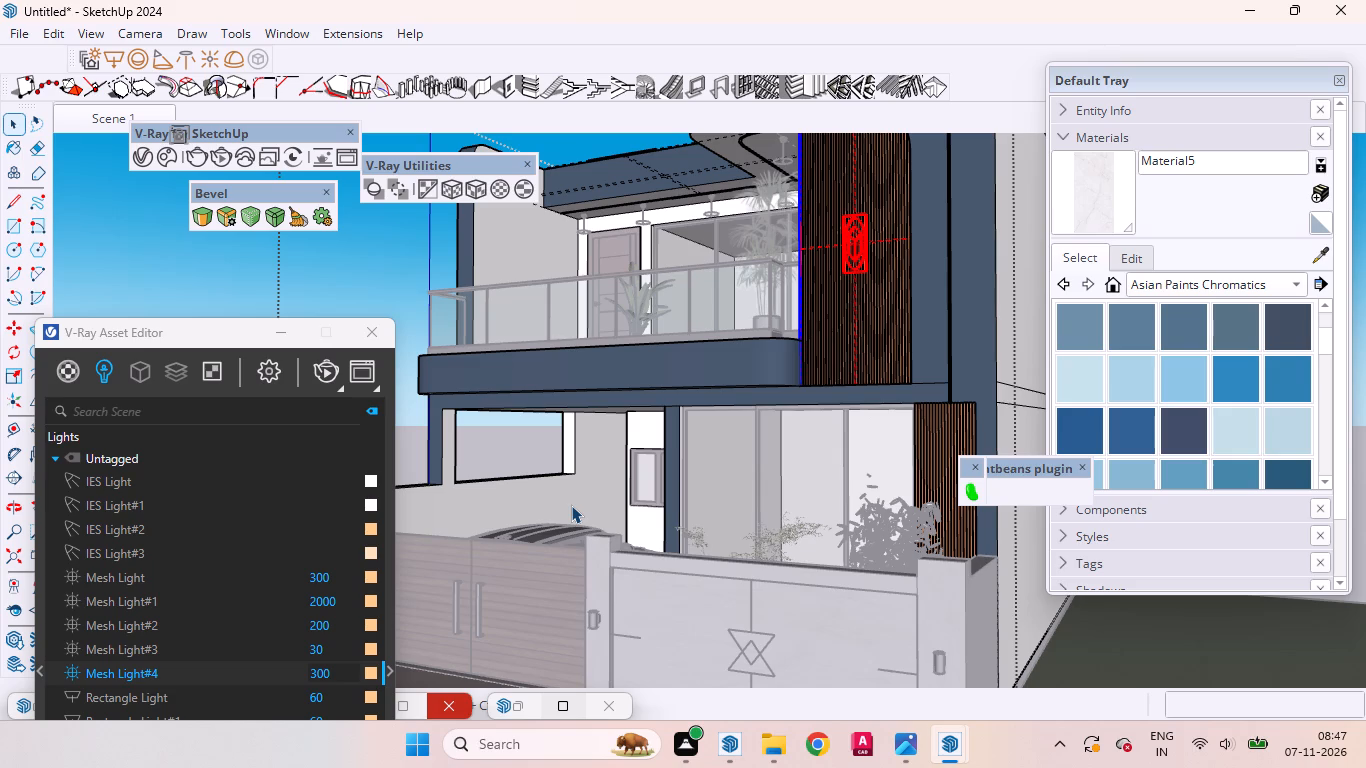
pyautogui.scroll(-1, 571, 505)
pyautogui.scroll(2, 570, 509)
pyautogui.moveTo(568, 517); pyautogui.dragTo(521, 481, button='middle')
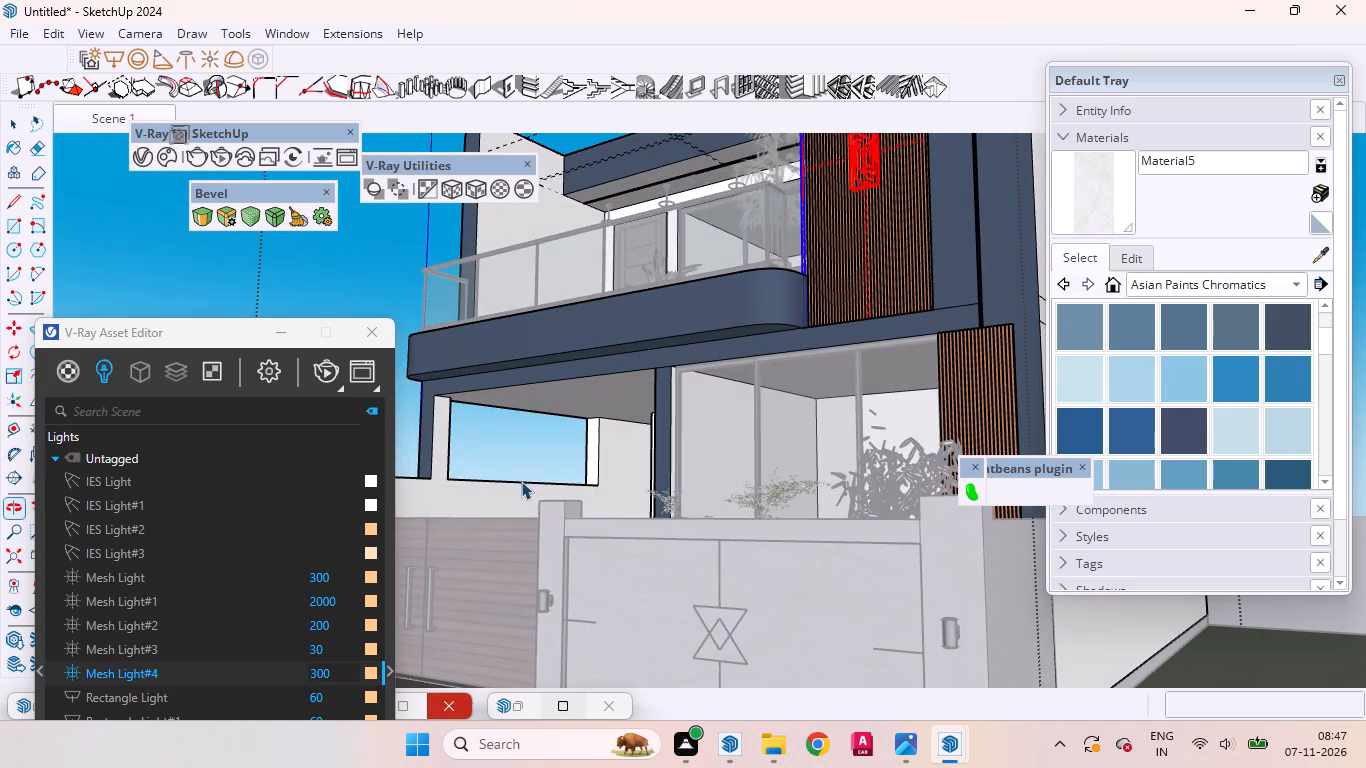
pyautogui.moveTo(530, 498); pyautogui.dragTo(538, 471, button='middle')
pyautogui.moveTo(543, 485); pyautogui.dragTo(549, 486, button='middle')
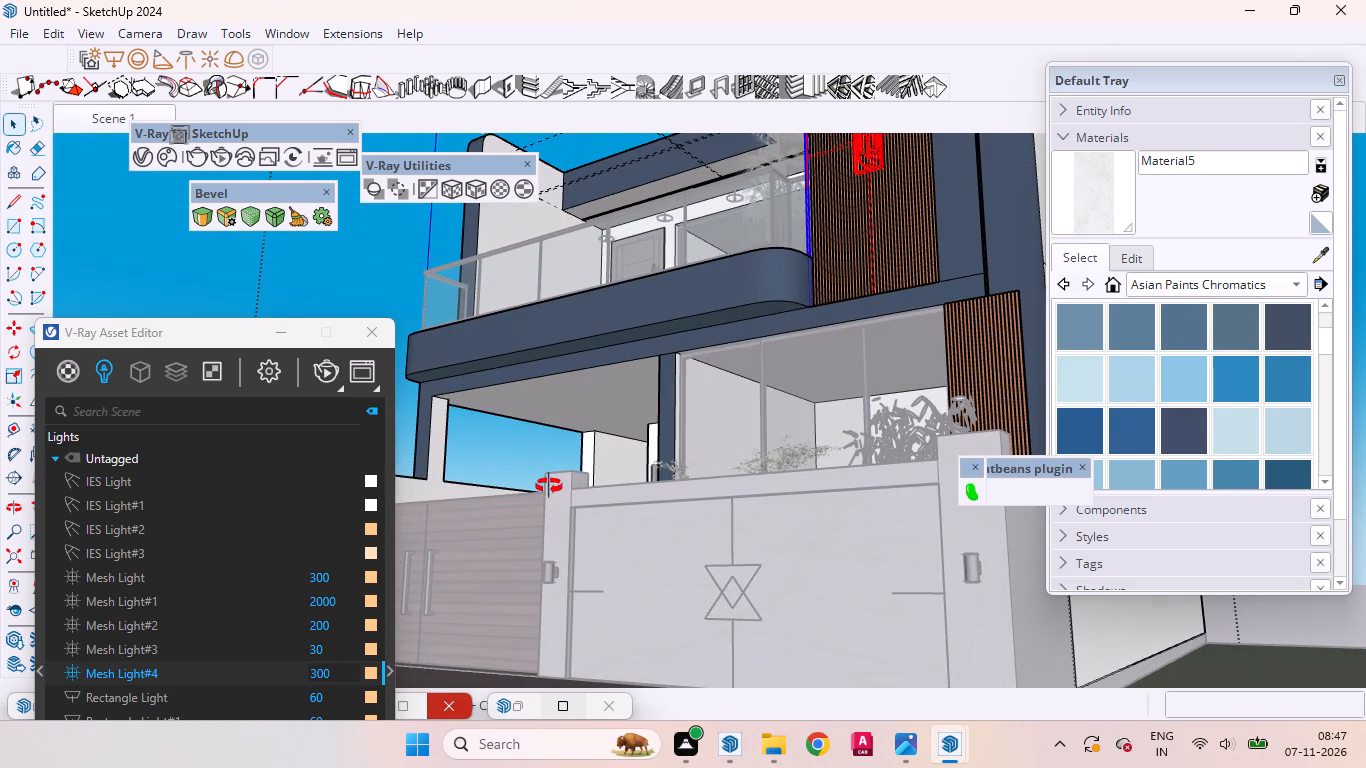
pyautogui.moveTo(549, 486); pyautogui.dragTo(563, 482, button='middle')
pyautogui.moveTo(557, 493); pyautogui.dragTo(554, 453, button='middle')
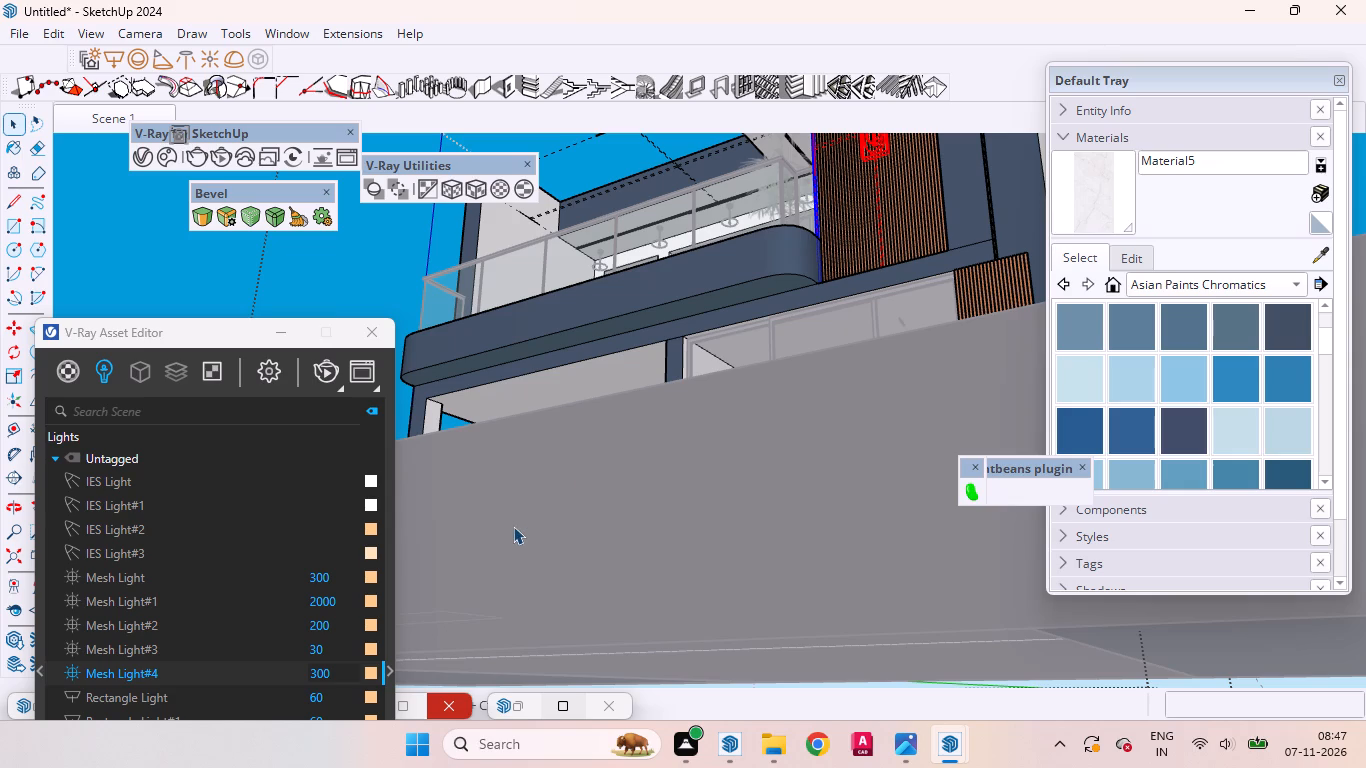
pyautogui.scroll(-6, 536, 413)
pyautogui.scroll(1, 539, 412)
pyautogui.scroll(-2, 539, 412)
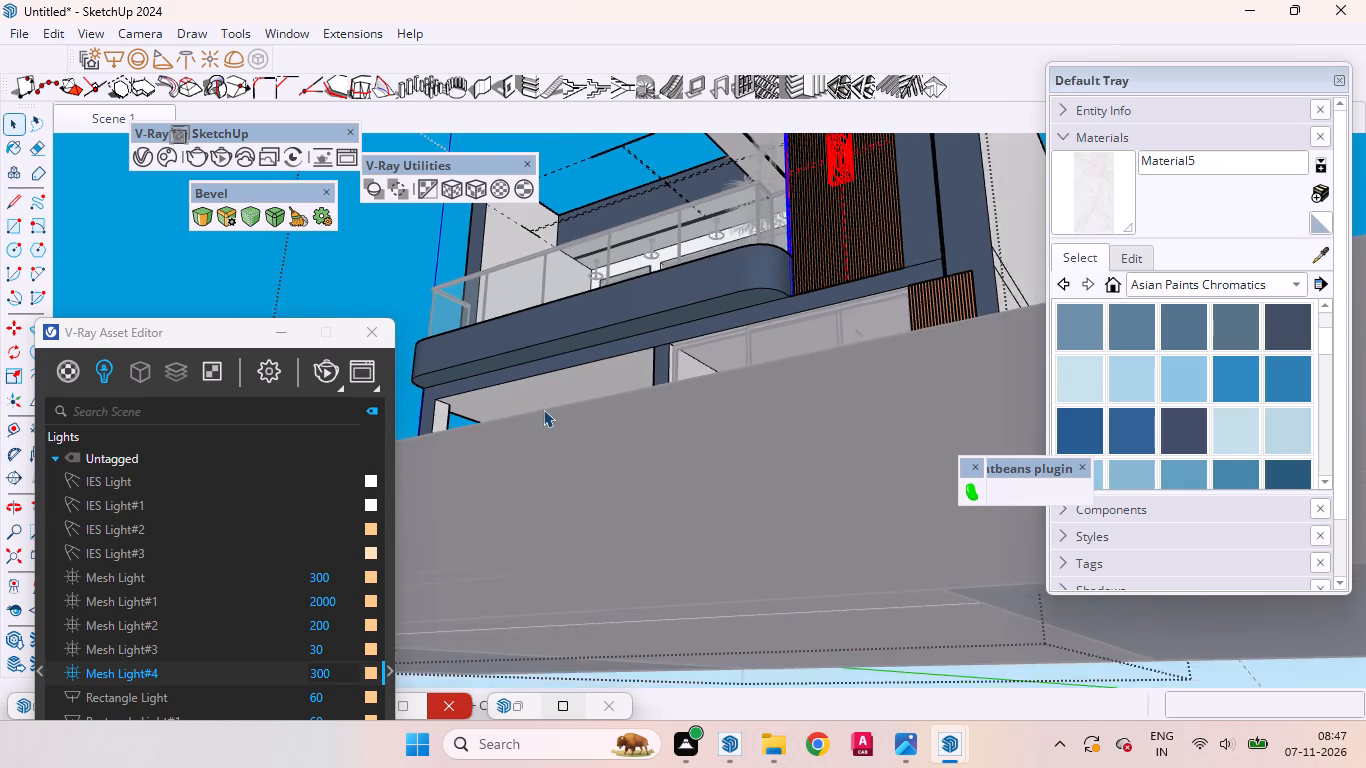
pyautogui.scroll(-19, 543, 409)
# Place a vertical guide on the ground-floor slatted panel, 1' 9/16" in from its outer edge beside the blue wall.
pyautogui.click(882, 293)
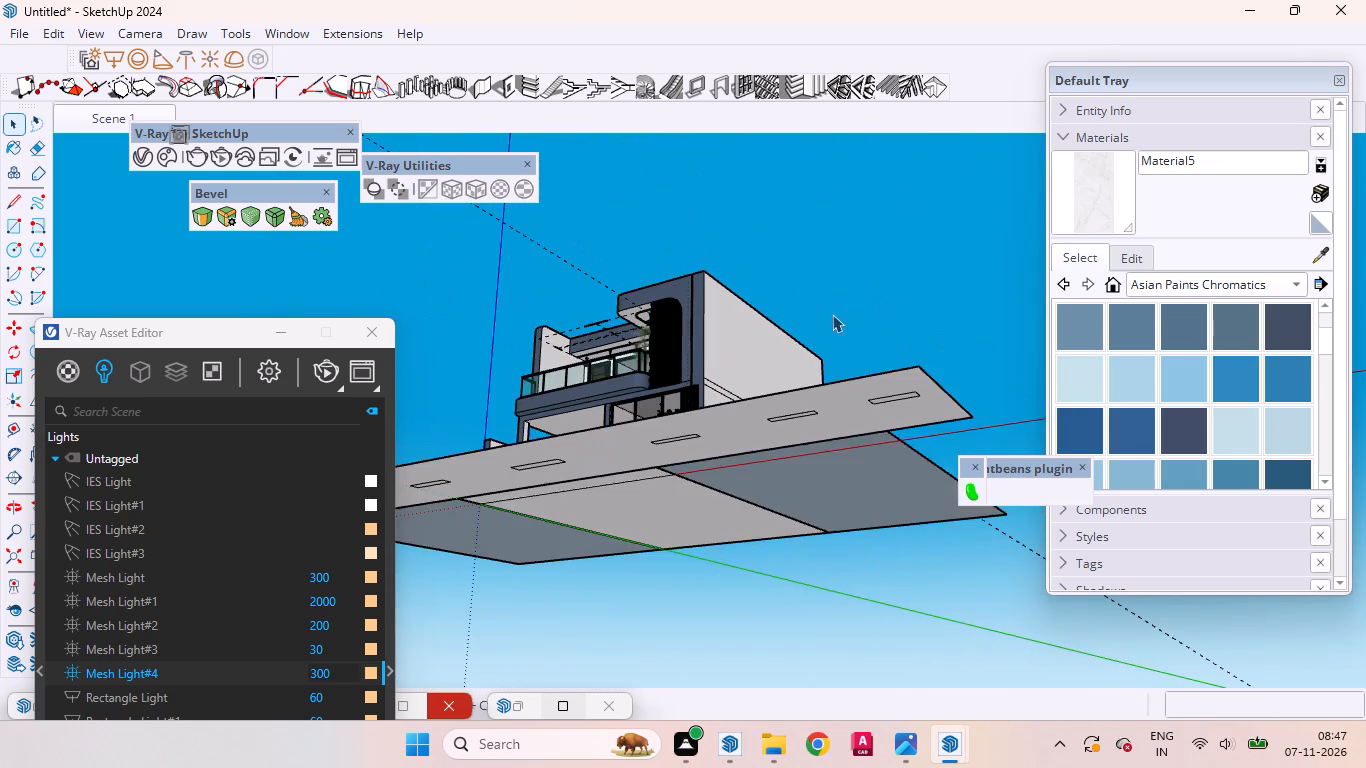
pyautogui.moveTo(832, 330); pyautogui.dragTo(927, 592, button='middle')
pyautogui.click(947, 377)
pyautogui.scroll(8, 690, 527)
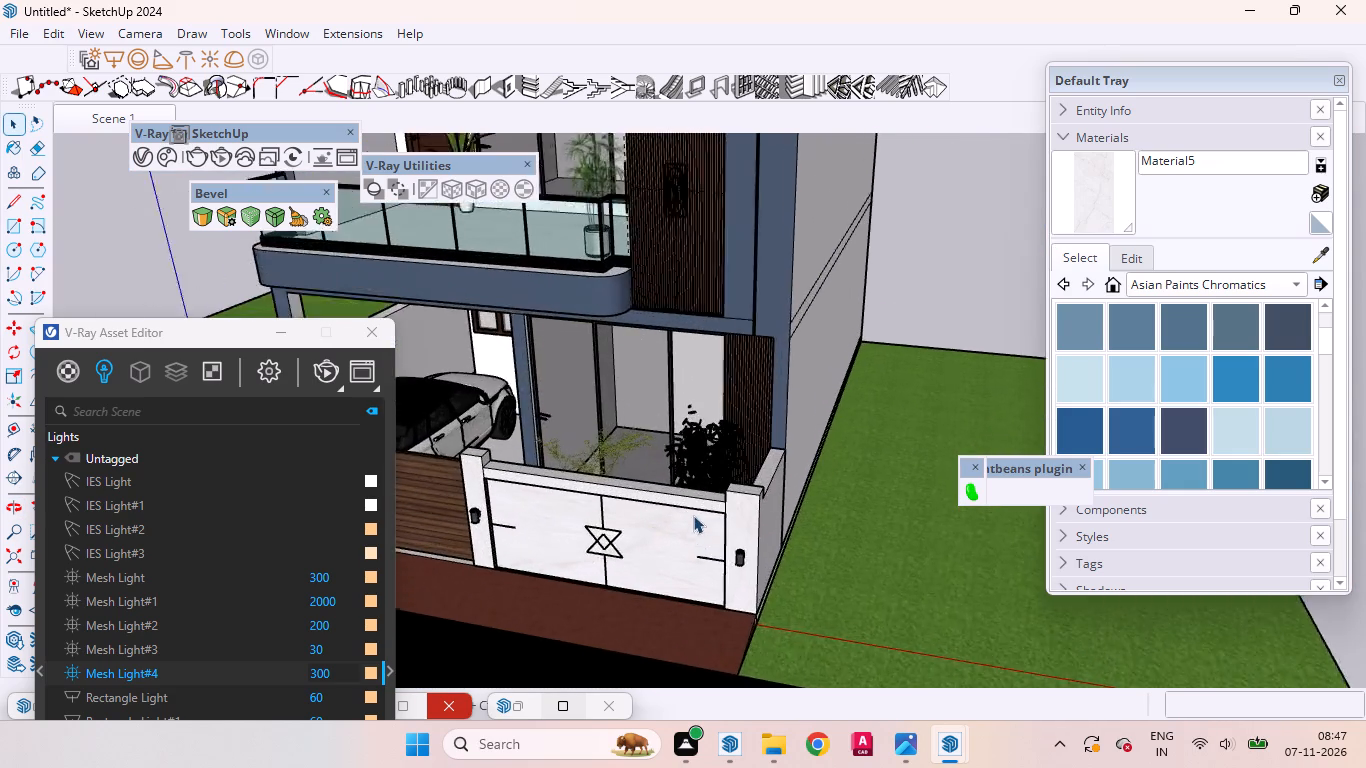
pyautogui.scroll(14, 693, 515)
pyautogui.scroll(-1, 751, 318)
pyautogui.moveTo(702, 403); pyautogui.dragTo(781, 279, button='middle')
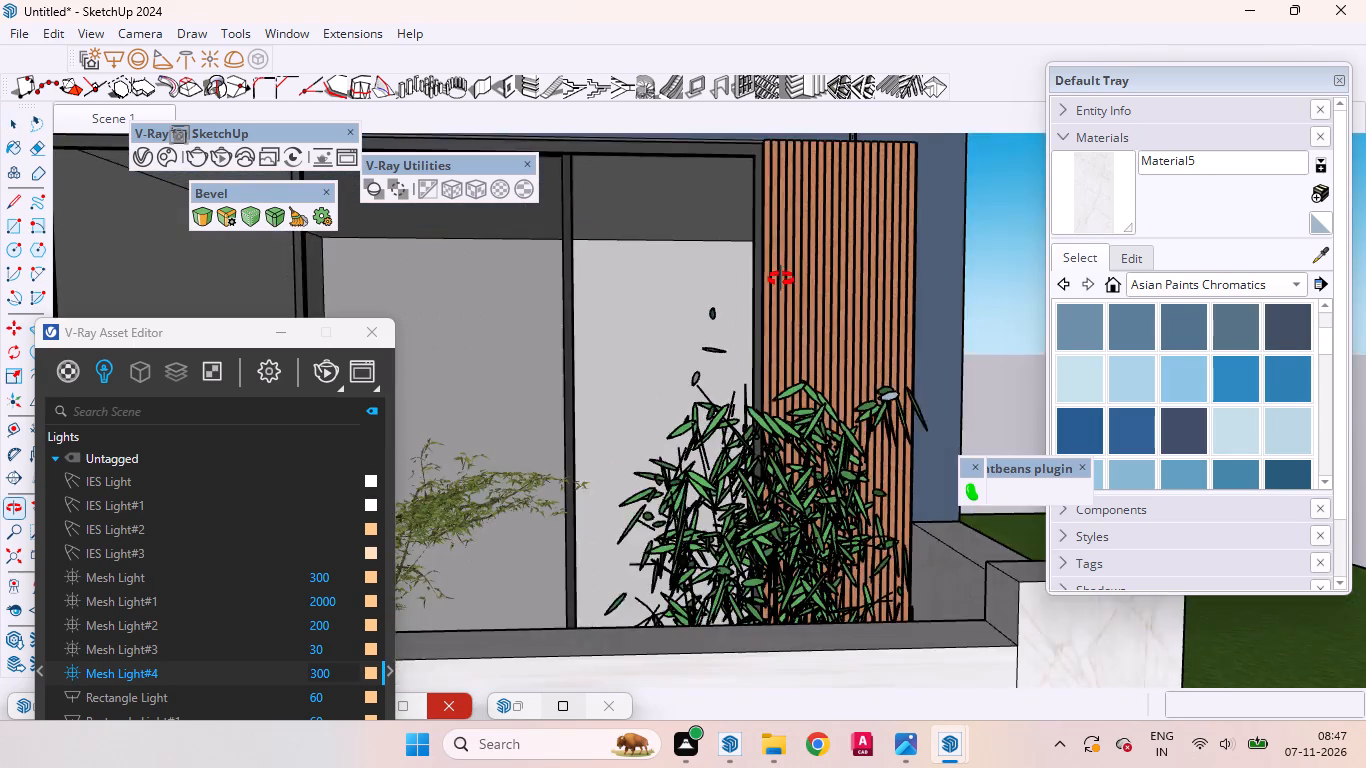
pyautogui.moveTo(781, 279); pyautogui.dragTo(774, 338, button='middle')
pyautogui.scroll(1, 774, 338)
pyautogui.press('t')
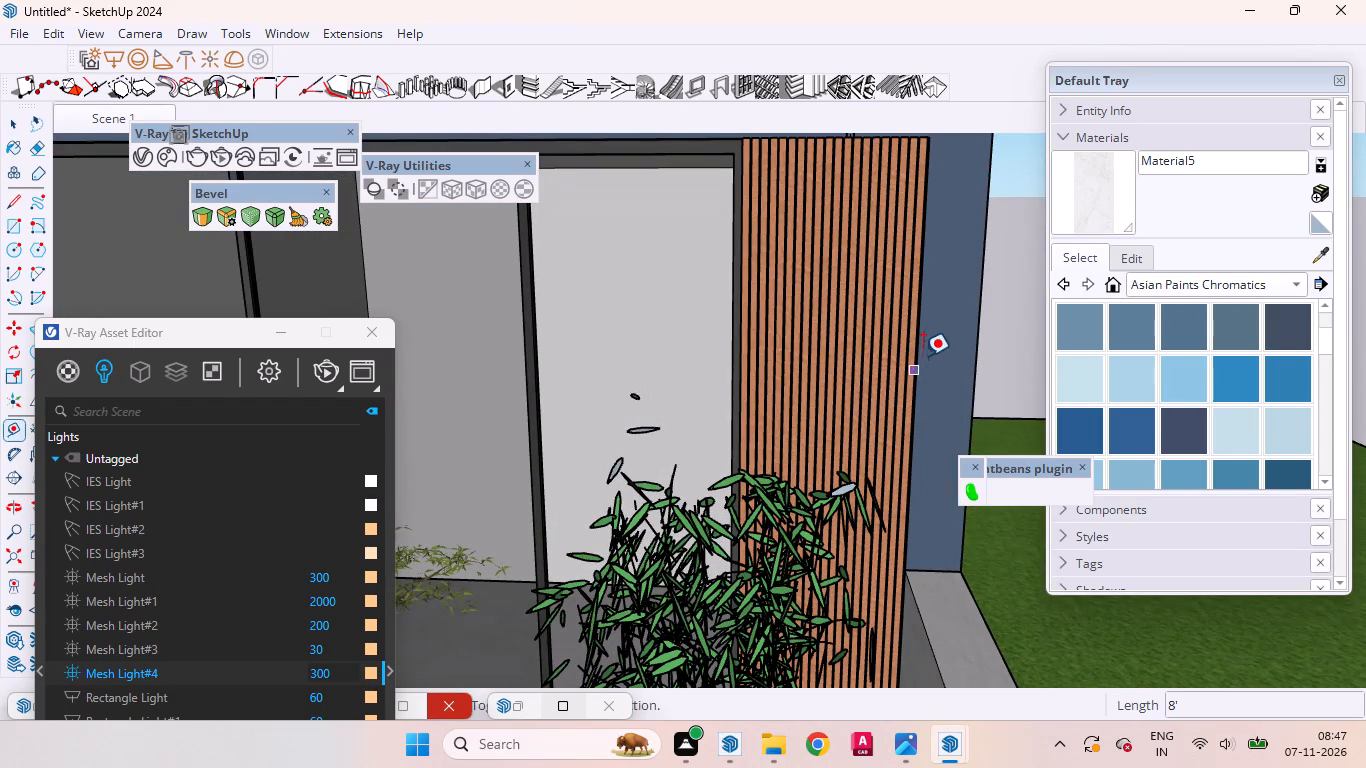
pyautogui.scroll(13, 923, 327)
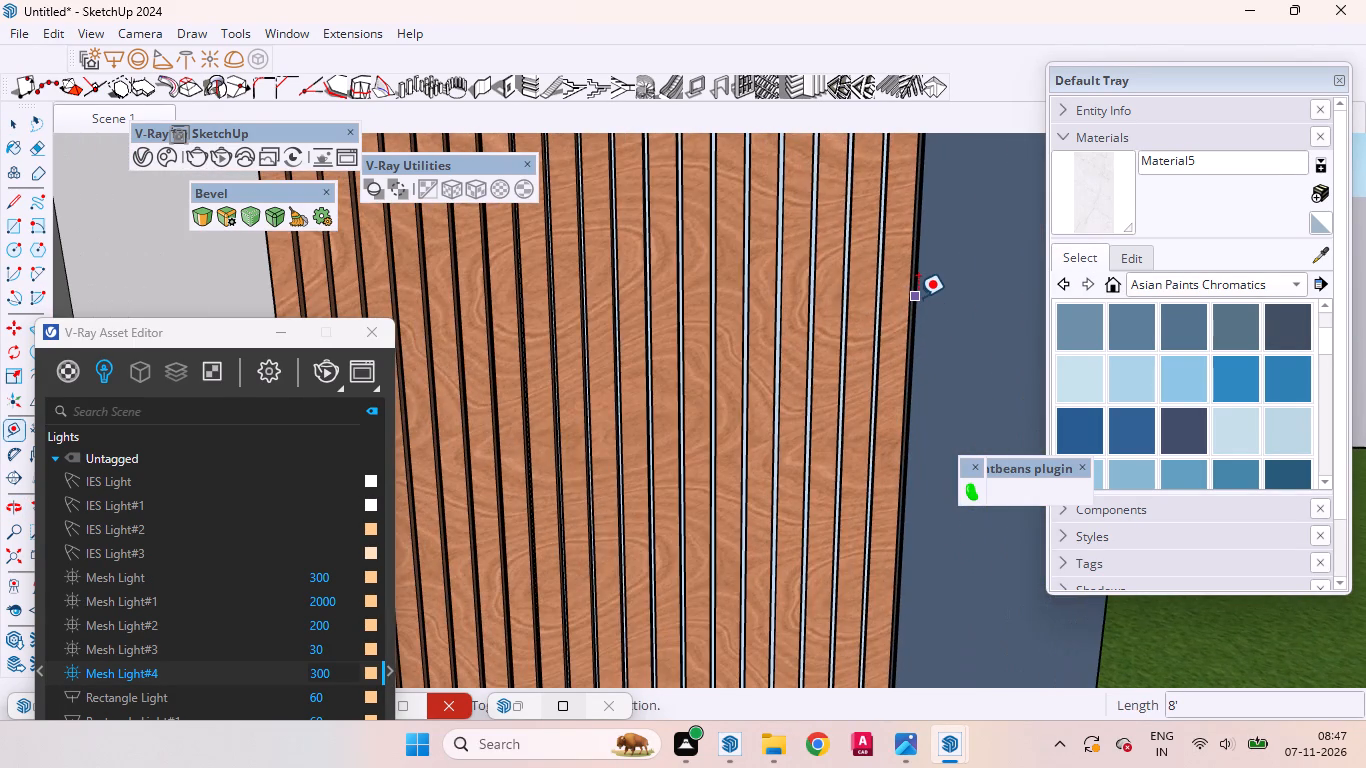
pyautogui.click(918, 297)
pyautogui.scroll(-8, 823, 309)
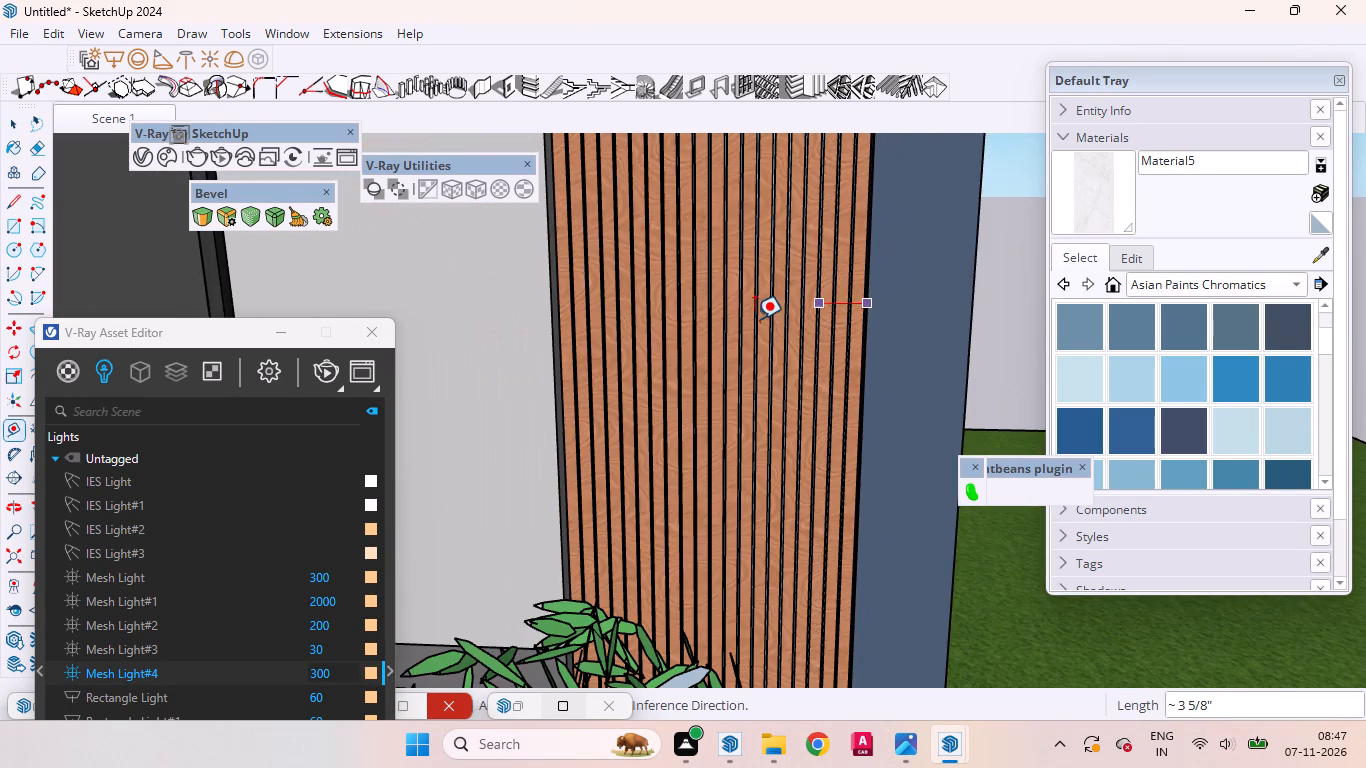
pyautogui.scroll(6, 716, 317)
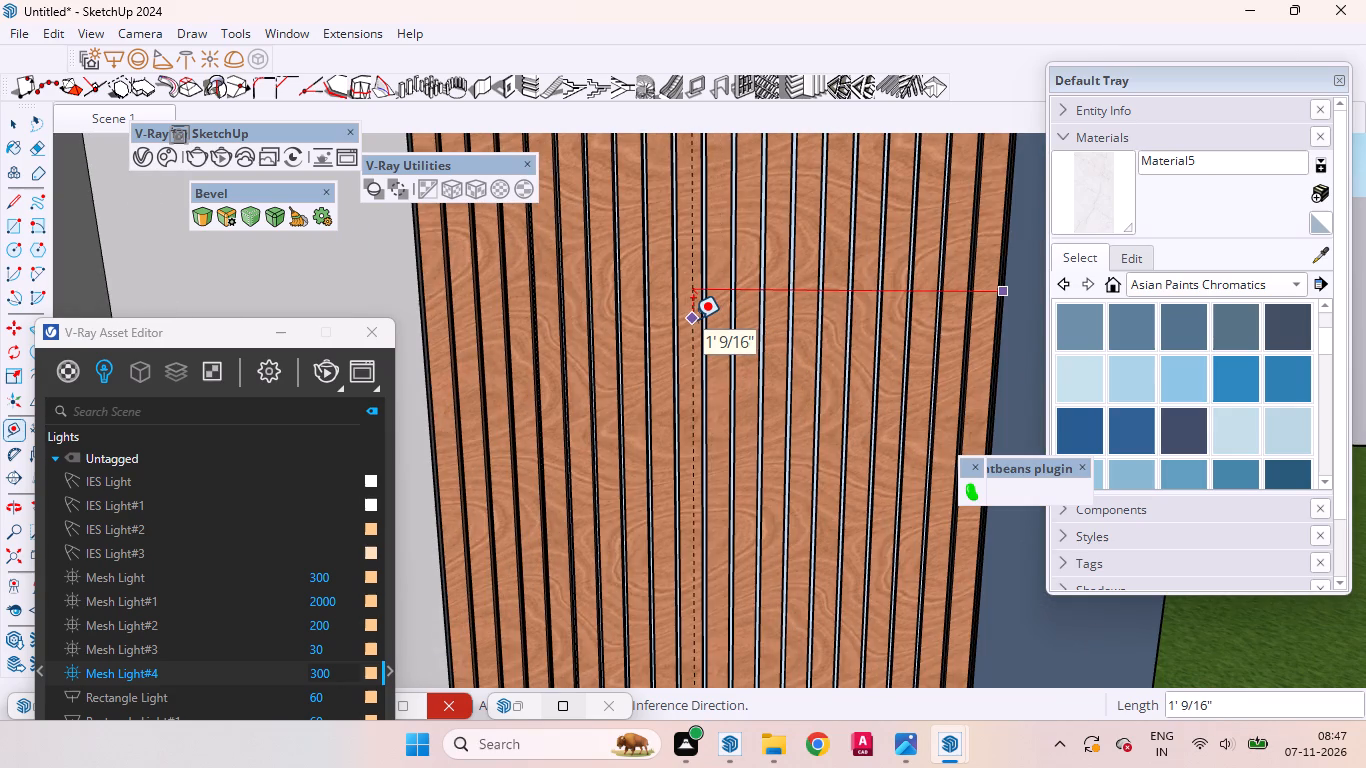
pyautogui.click(693, 319)
# Place a horizontal guide across the ground-floor slatted panel, about 3' 8 13/16" below its top edge.
pyautogui.scroll(-9, 807, 338)
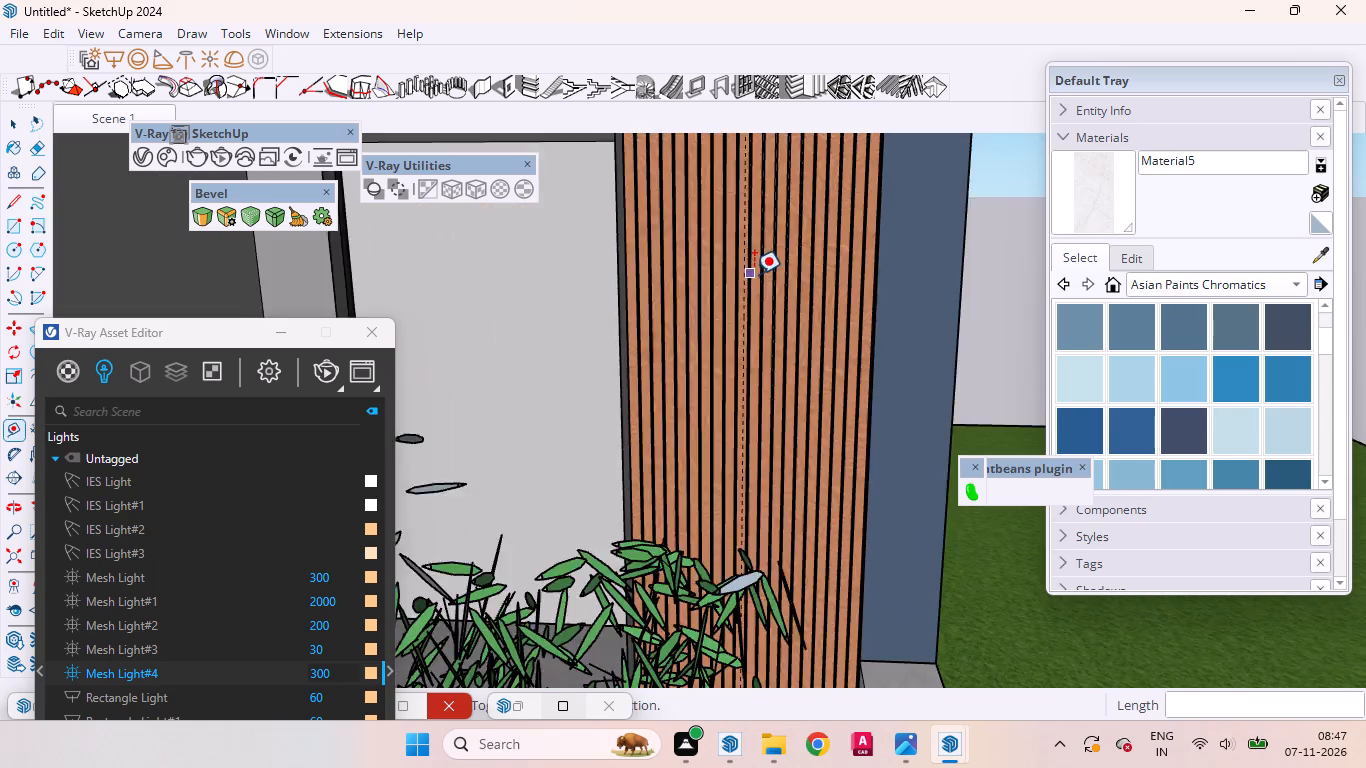
pyautogui.scroll(-5, 754, 274)
pyautogui.scroll(1, 755, 155)
pyautogui.scroll(-2, 755, 155)
pyautogui.scroll(8, 755, 155)
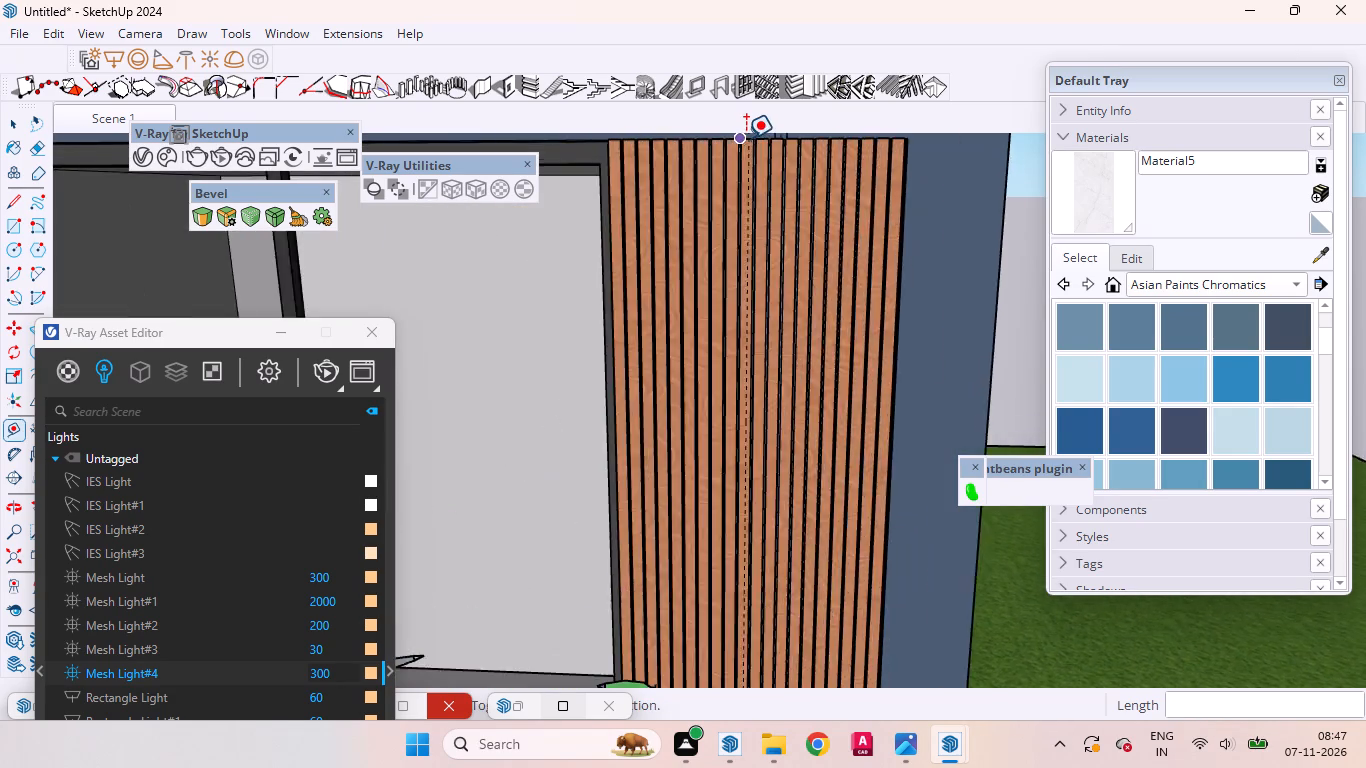
pyautogui.scroll(16, 746, 138)
pyautogui.scroll(-11, 740, 149)
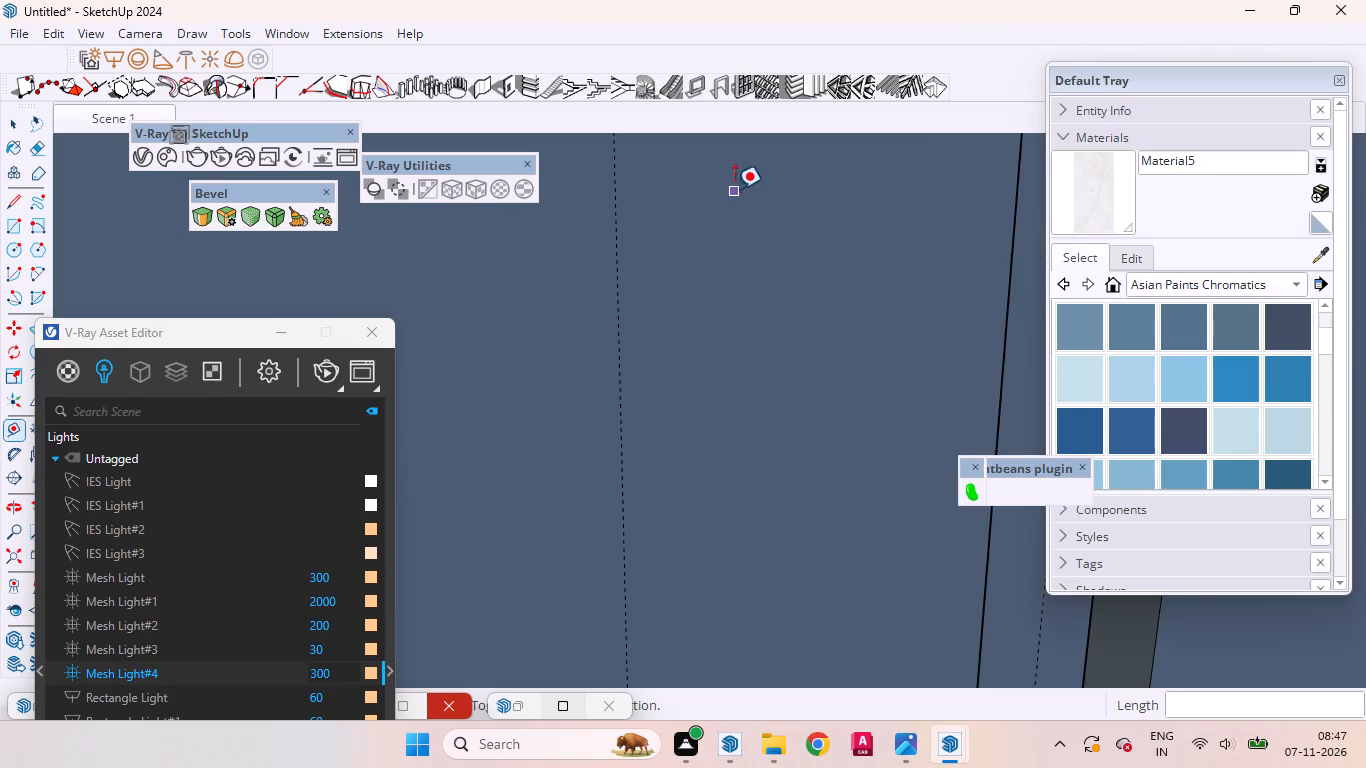
pyautogui.scroll(-15, 725, 235)
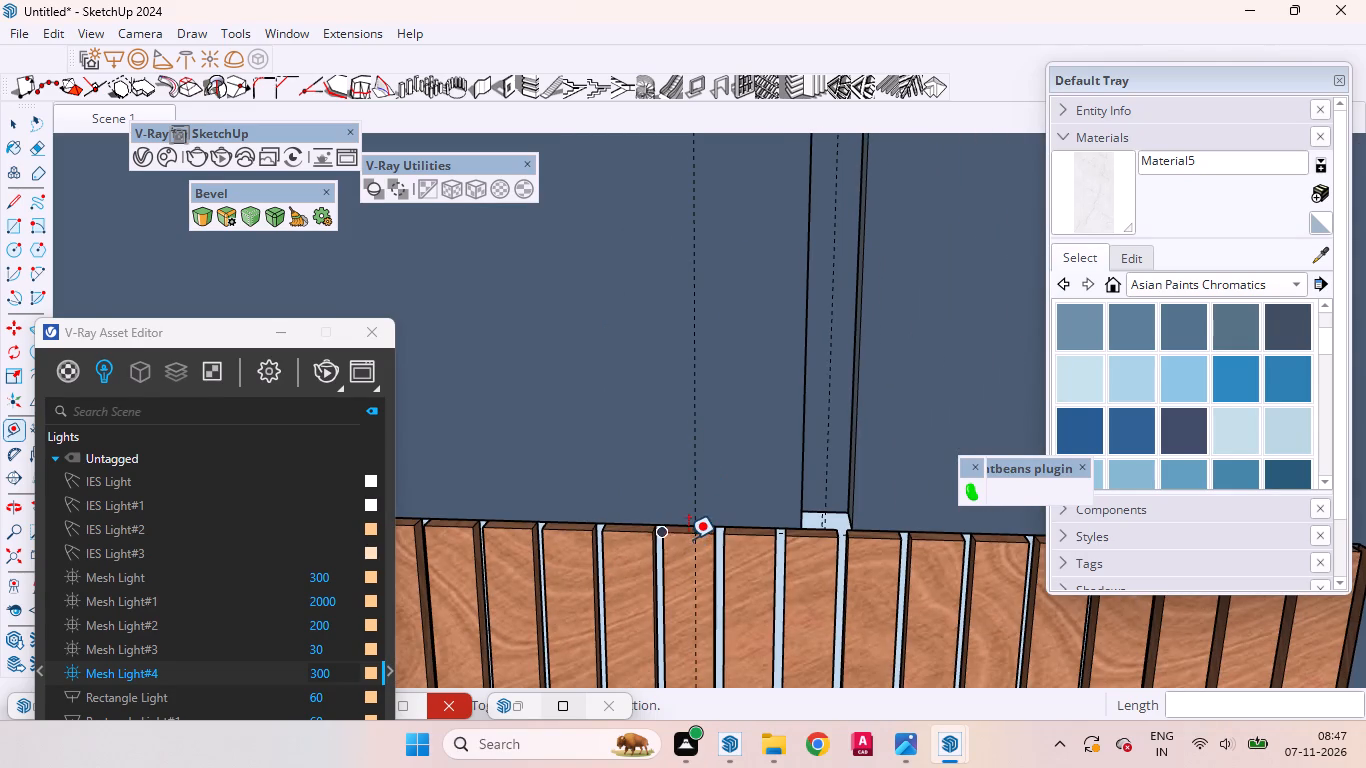
pyautogui.click(685, 533)
pyautogui.scroll(-7, 685, 521)
pyautogui.scroll(1, 695, 499)
pyautogui.scroll(-5, 695, 499)
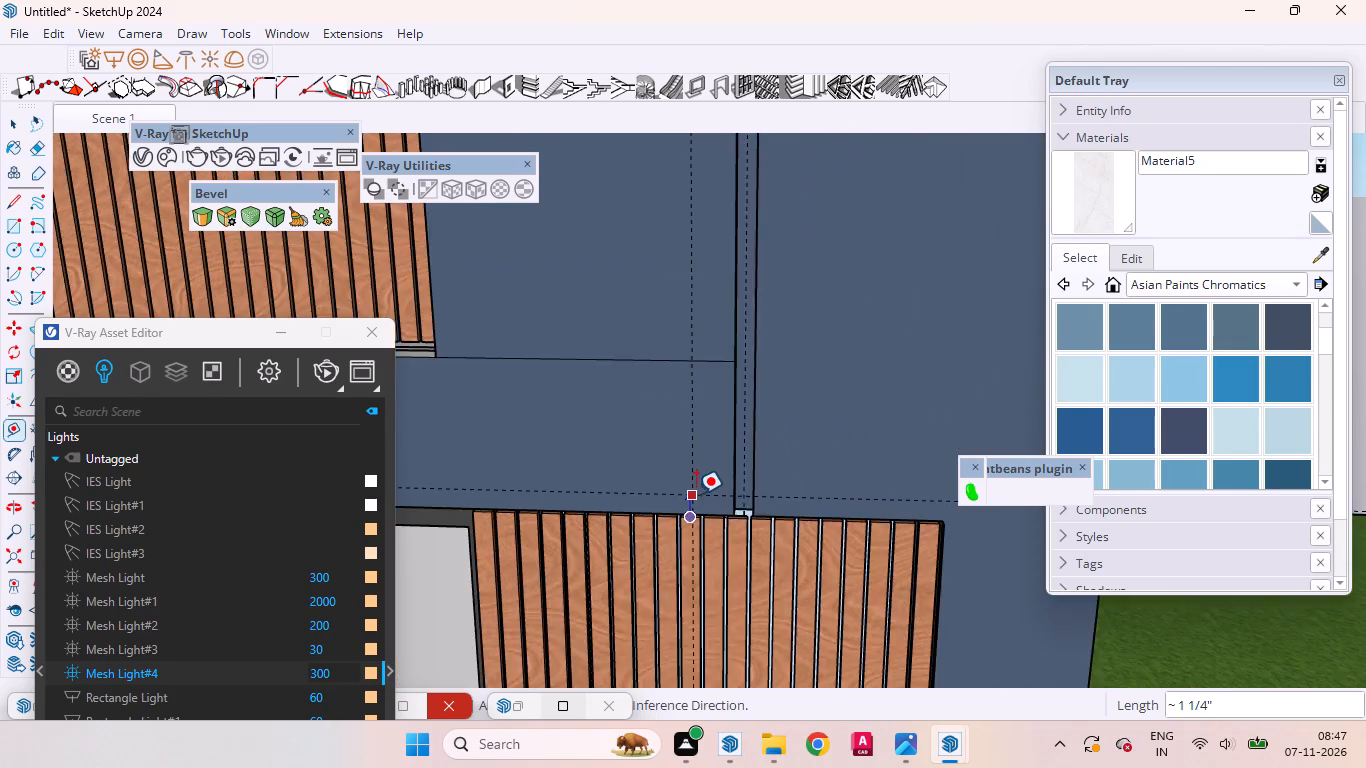
pyautogui.scroll(-11, 696, 494)
pyautogui.scroll(1, 697, 484)
pyautogui.scroll(-13, 697, 484)
pyautogui.scroll(2, 711, 548)
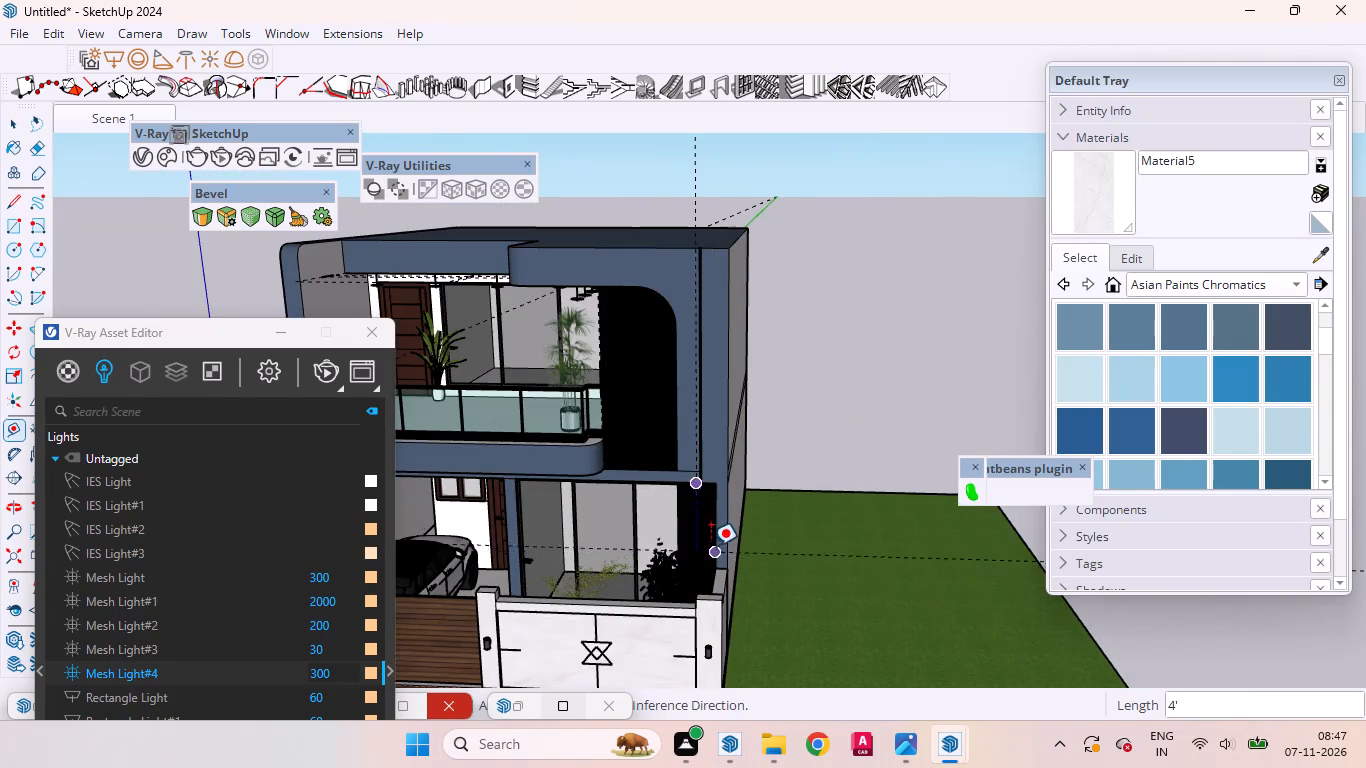
pyautogui.scroll(9, 711, 546)
pyautogui.scroll(-2, 713, 519)
pyautogui.scroll(1, 713, 519)
pyautogui.scroll(-1, 710, 518)
pyautogui.scroll(2, 710, 518)
pyautogui.scroll(-9, 710, 518)
pyautogui.scroll(2, 710, 502)
pyautogui.scroll(-6, 710, 502)
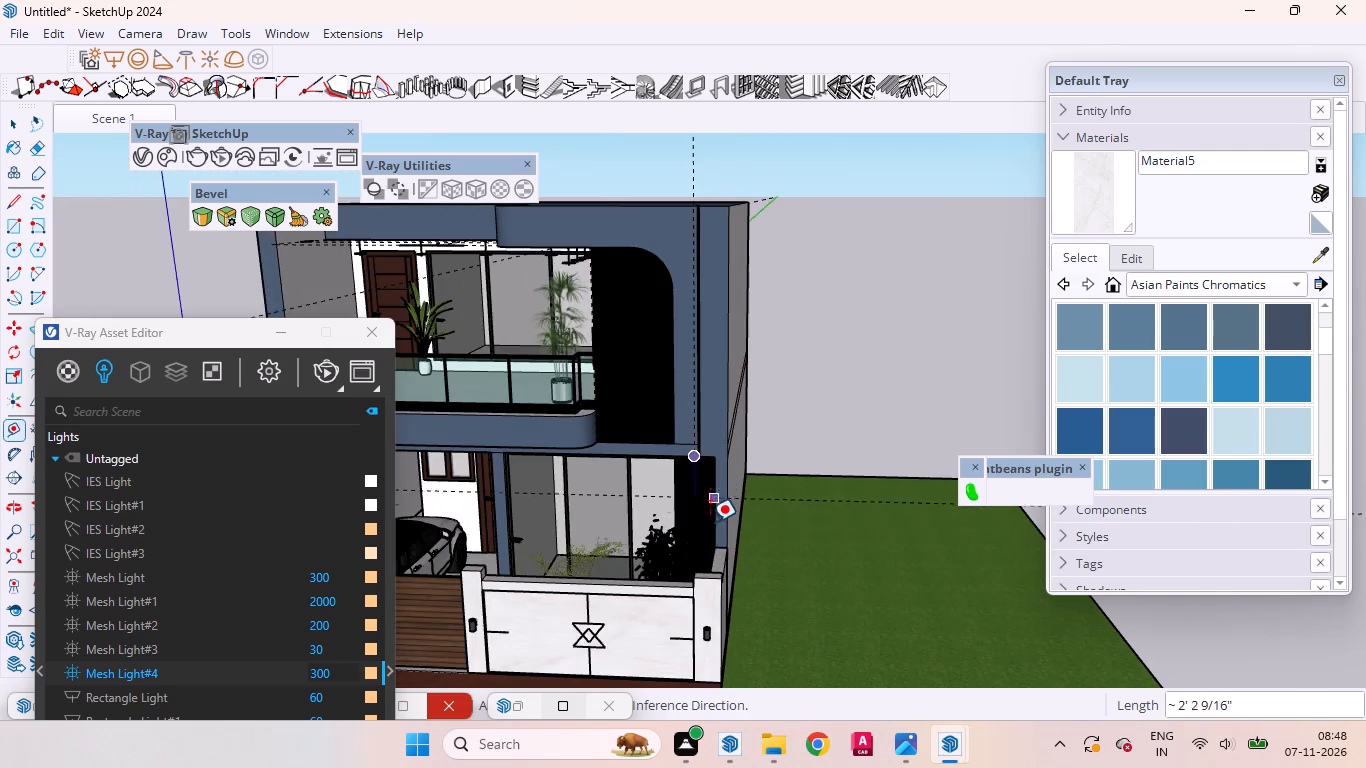
pyautogui.scroll(14, 709, 530)
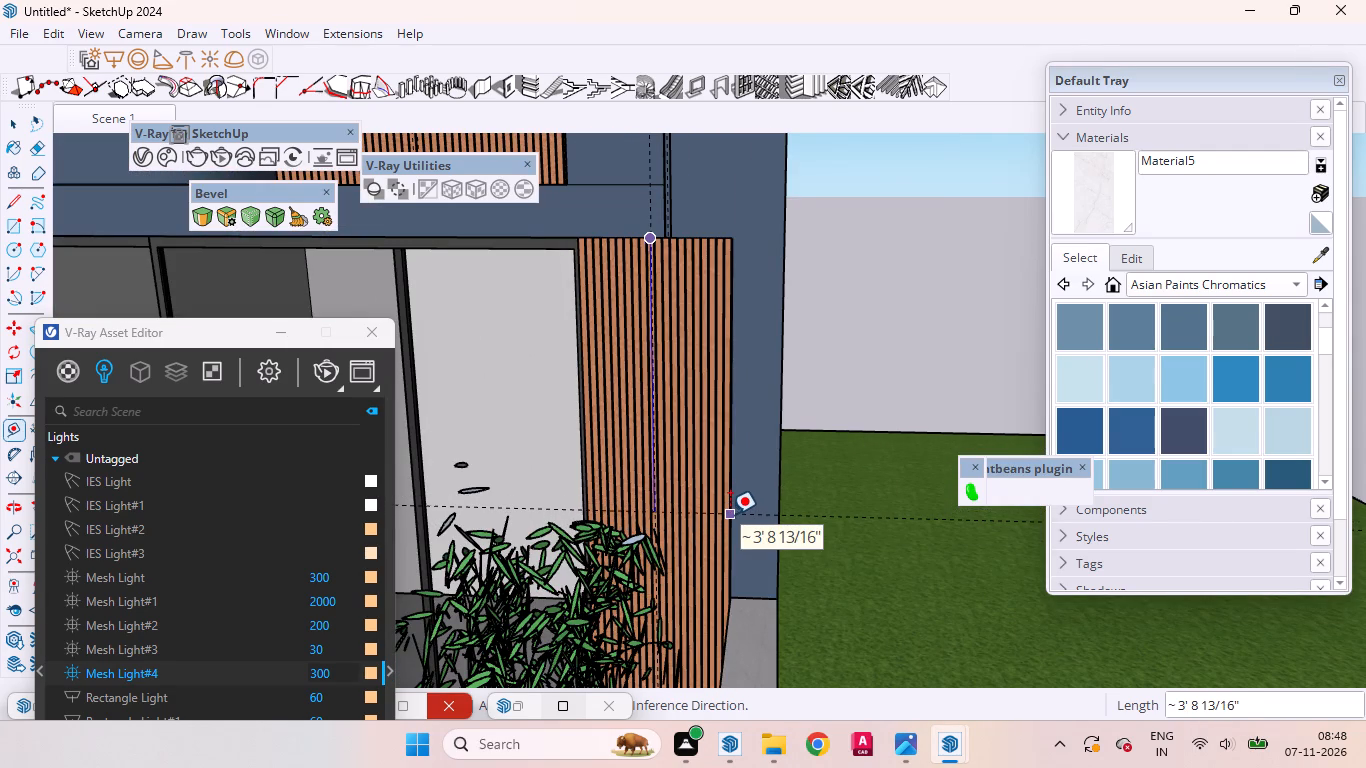
pyautogui.click(730, 514)
# Copy the cylindrical wall lamp from the boundary wall's end pillar beside the lawn to the guide crossing on the ground-floor slatted panel.
pyautogui.scroll(-8, 802, 461)
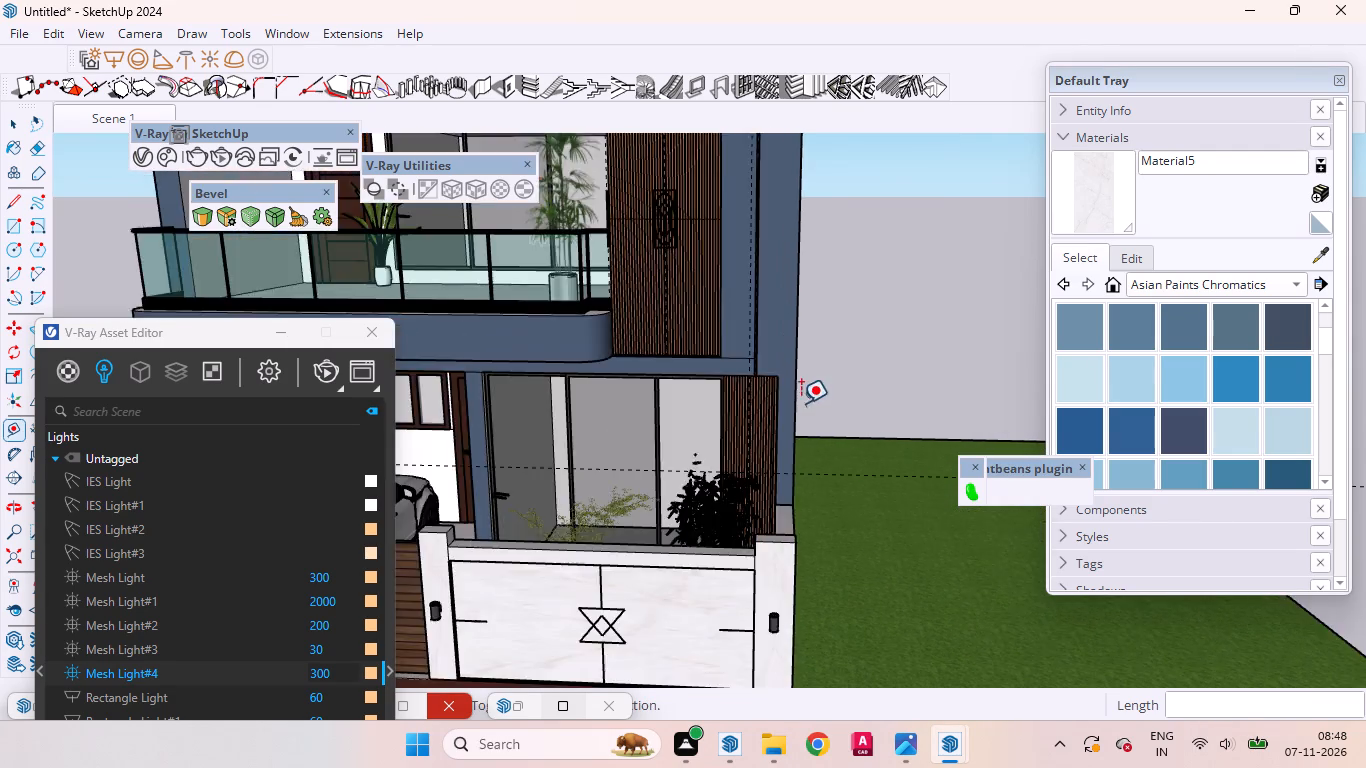
pyautogui.scroll(-2, 801, 403)
pyautogui.moveTo(796, 462); pyautogui.dragTo(791, 411, button='middle')
pyautogui.scroll(1, 791, 410)
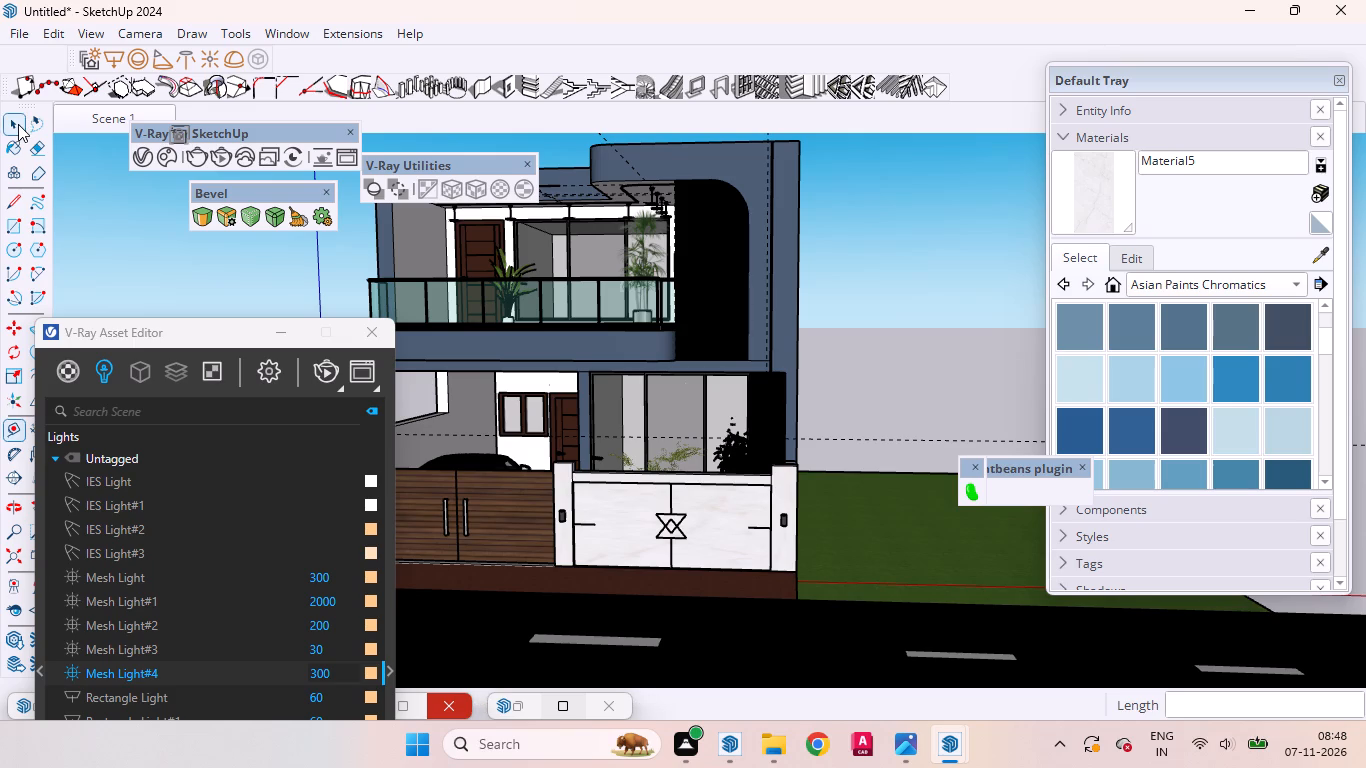
pyautogui.click(15, 124)
pyautogui.scroll(9, 727, 489)
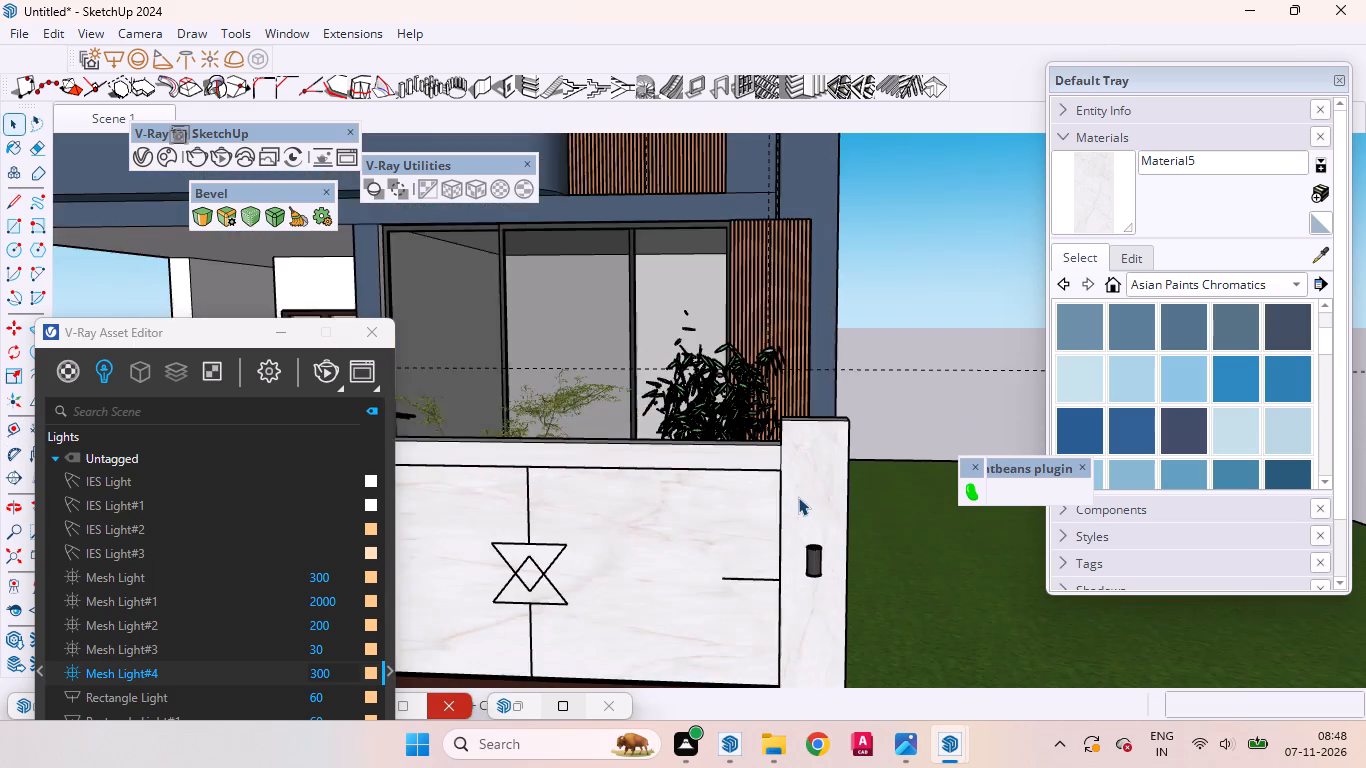
pyautogui.scroll(-2, 798, 497)
pyautogui.scroll(3, 798, 497)
pyautogui.click(818, 582)
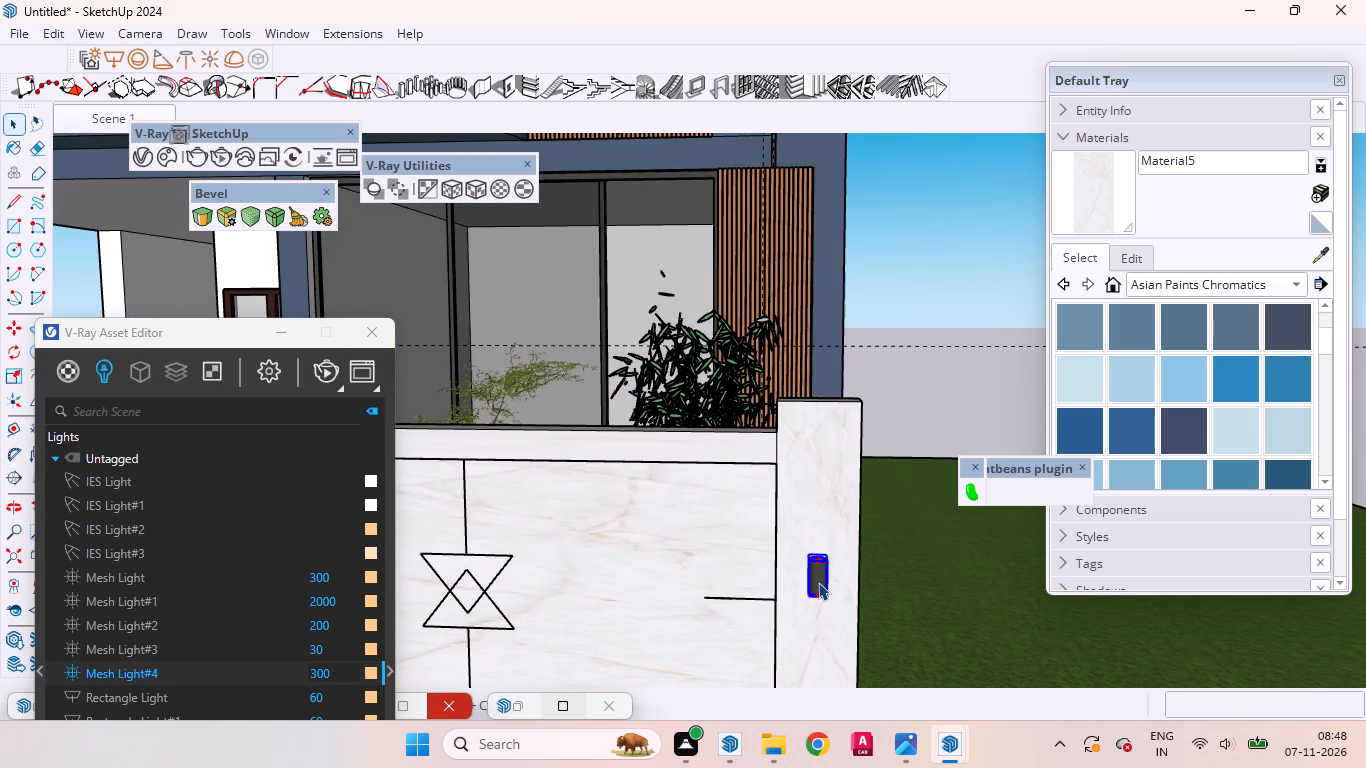
pyautogui.press('m')
pyautogui.scroll(9, 833, 527)
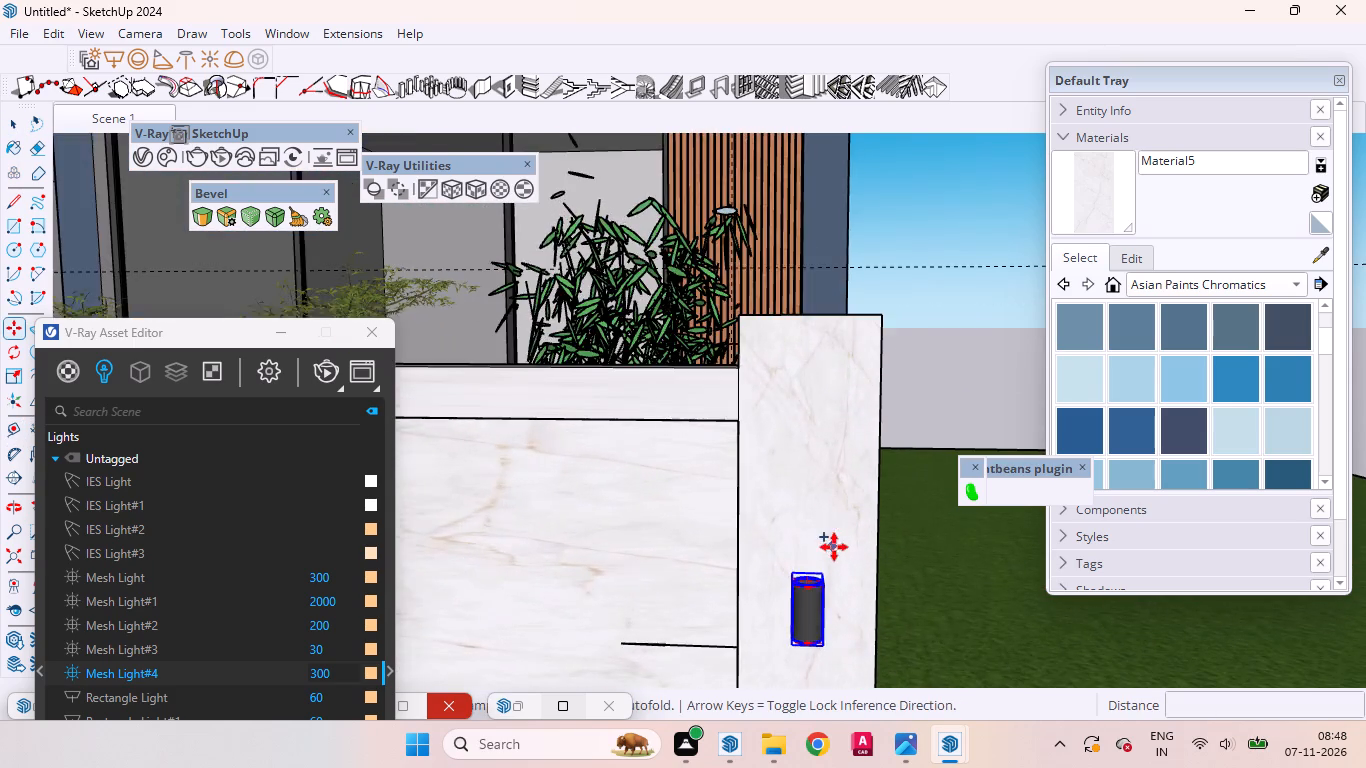
pyautogui.moveTo(831, 575); pyautogui.dragTo(578, 573, button='middle')
pyautogui.scroll(2, 639, 588)
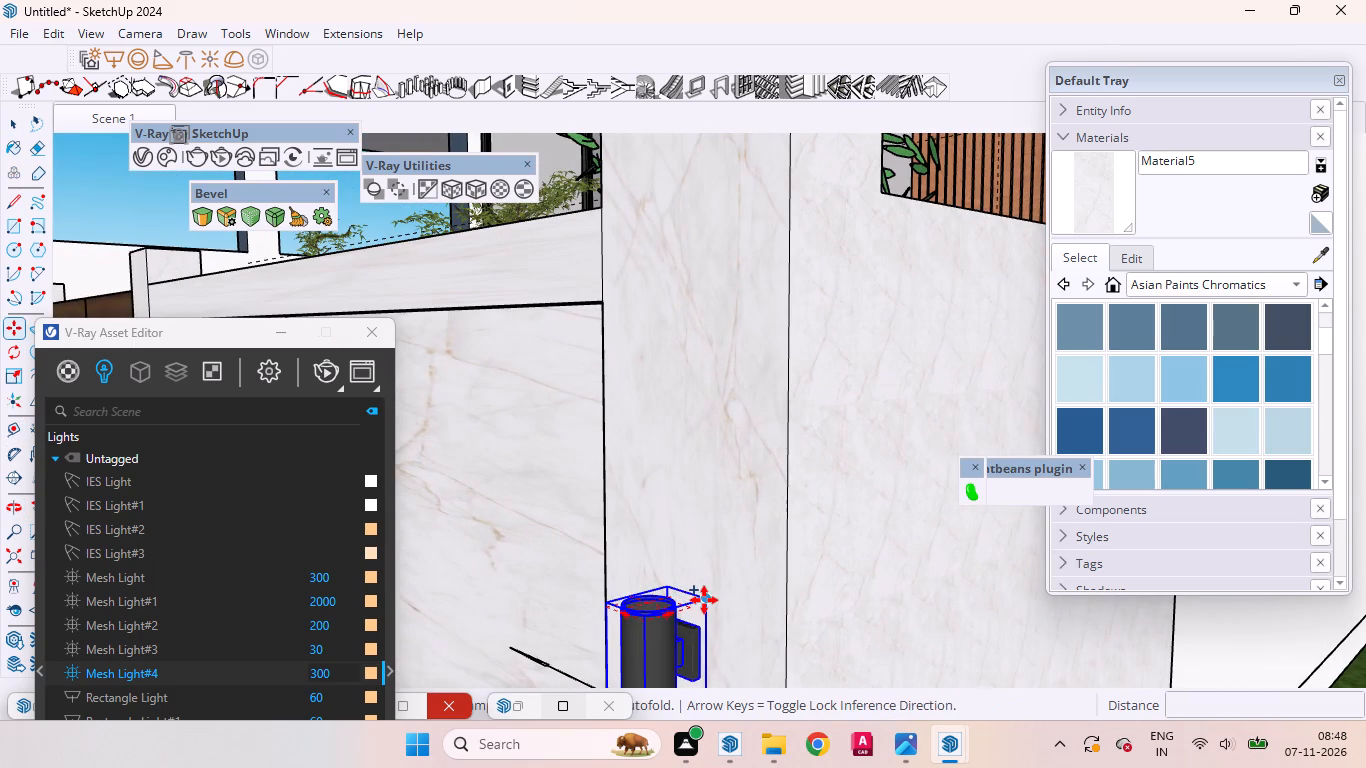
pyautogui.click(706, 599)
pyautogui.scroll(-3, 692, 406)
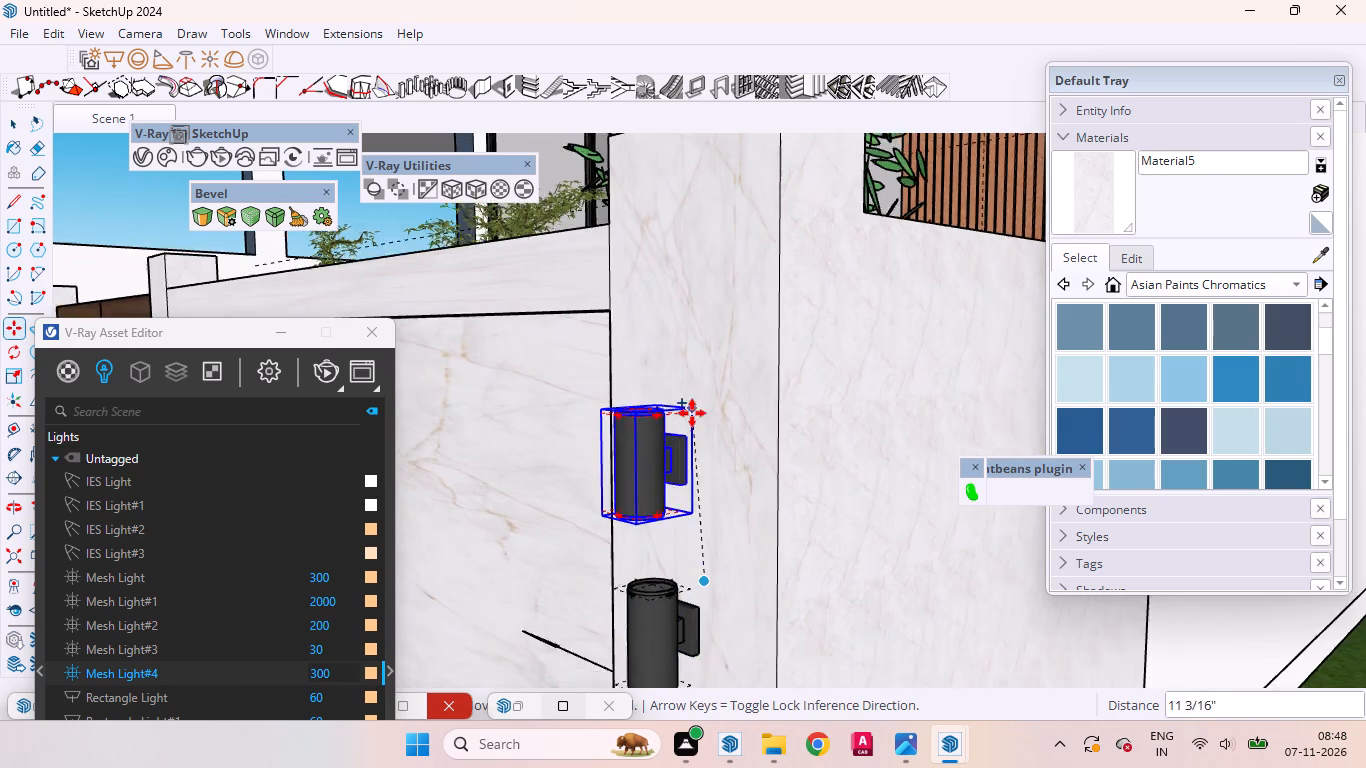
pyautogui.scroll(-17, 692, 413)
pyautogui.scroll(7, 944, 366)
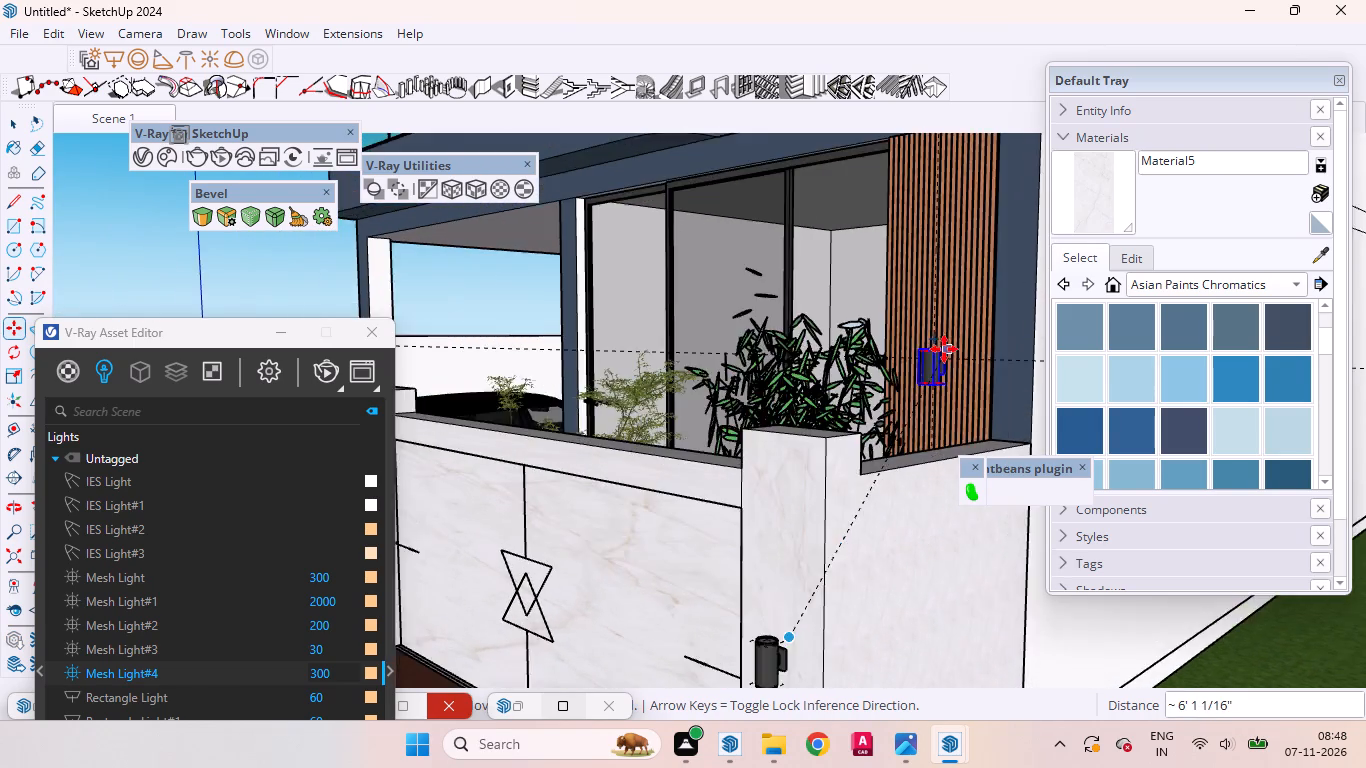
pyautogui.scroll(19, 944, 349)
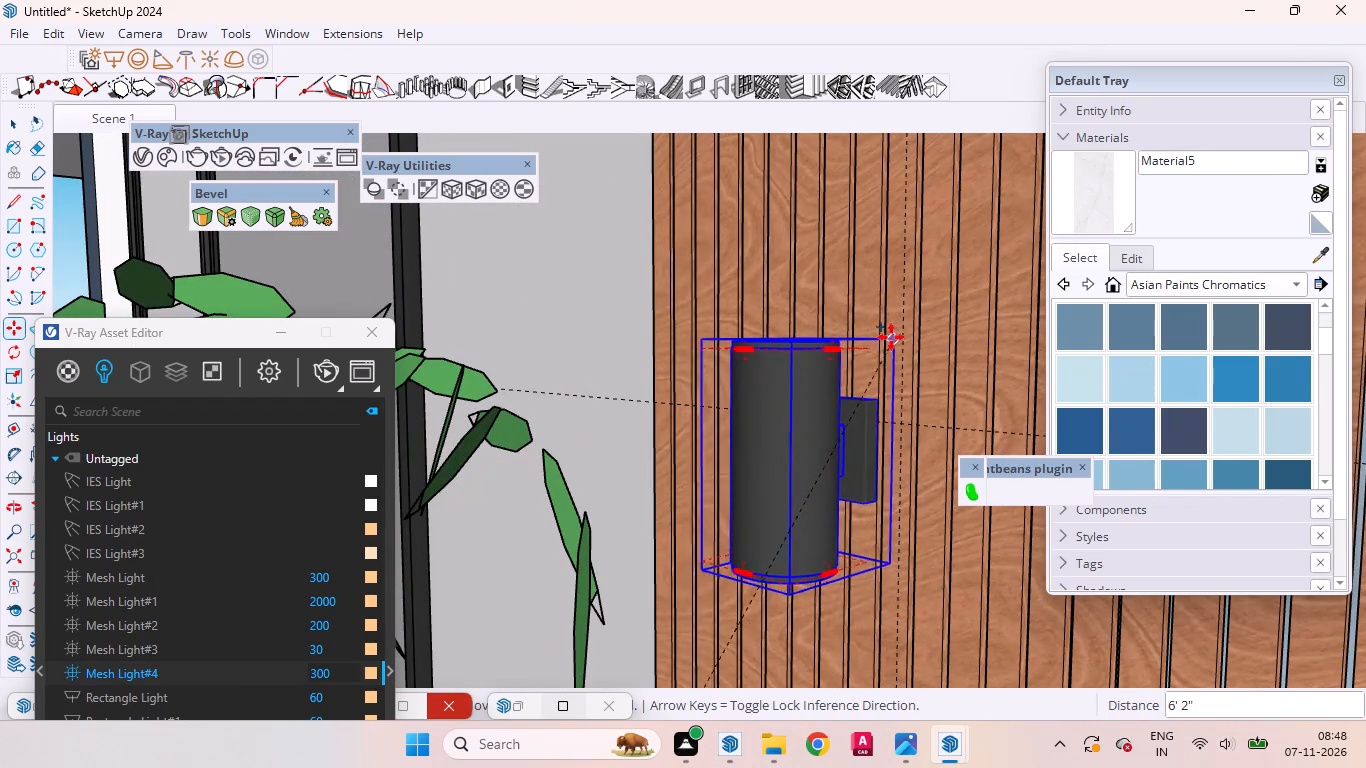
pyautogui.click(935, 348)
# Move the copied wall lamp about 5/8" sideways by its back plate's midpoint onto the slatted panel's vertical guide.
pyautogui.moveTo(939, 369); pyautogui.dragTo(758, 411, button='middle')
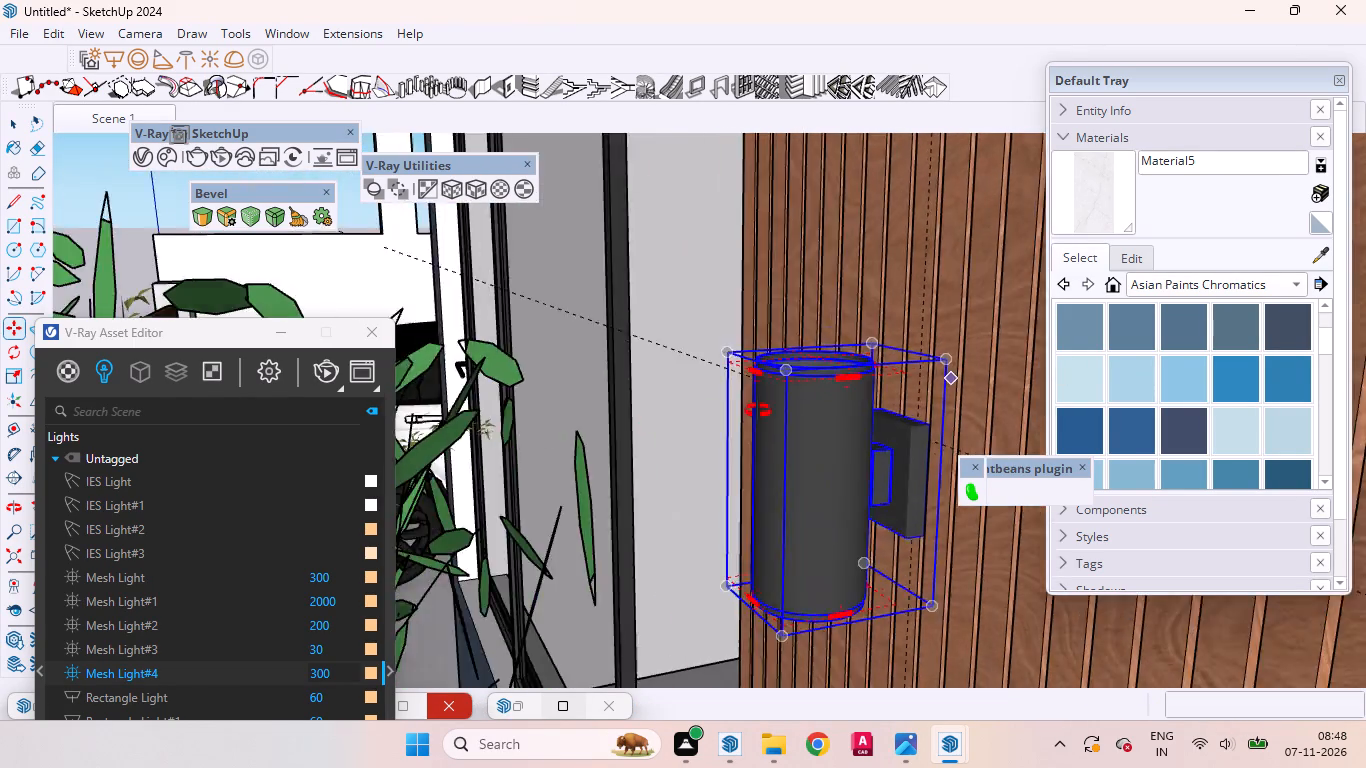
pyautogui.moveTo(758, 411); pyautogui.dragTo(1066, 603, button='middle')
pyautogui.scroll(-3, 770, 464)
pyautogui.scroll(1, 755, 480)
pyautogui.scroll(-2, 753, 483)
pyautogui.scroll(12, 874, 313)
pyautogui.moveTo(803, 471); pyautogui.dragTo(928, 557, button='middle')
pyautogui.scroll(10, 817, 456)
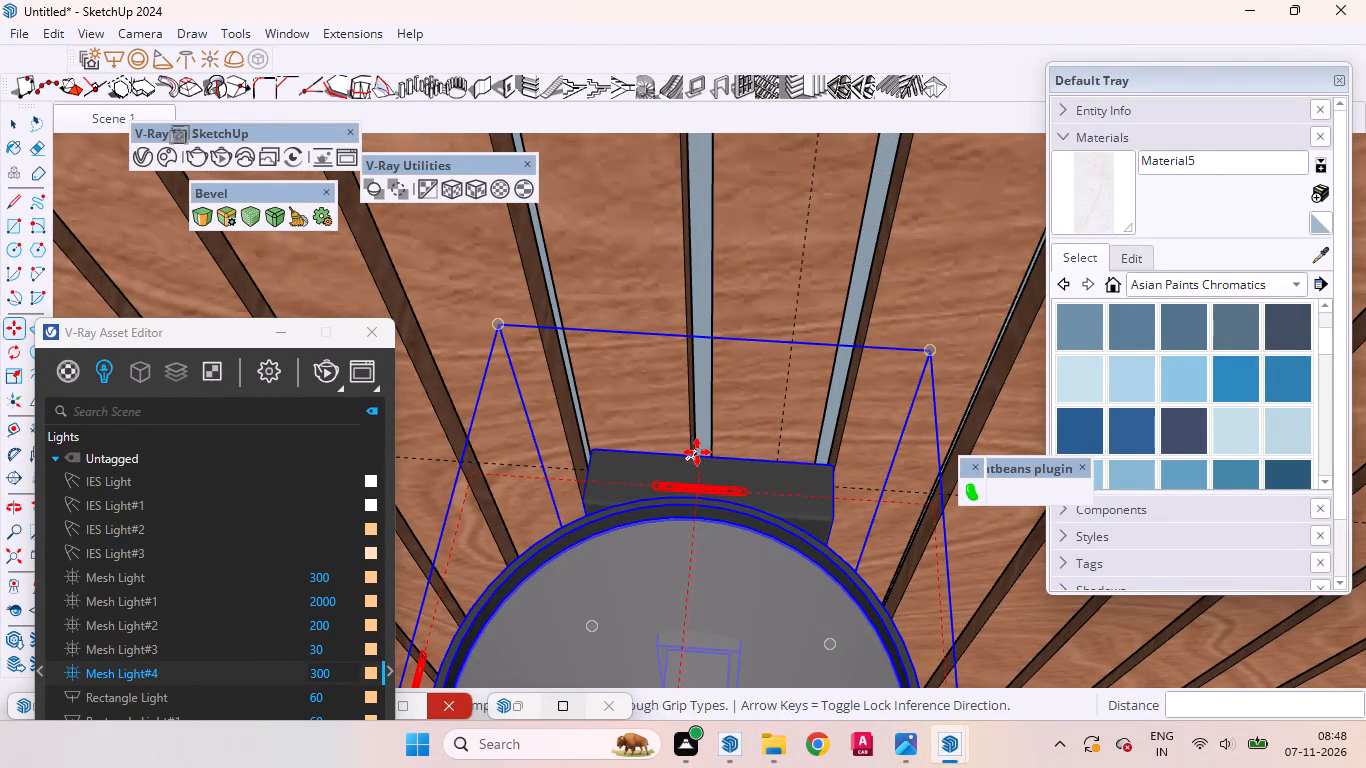
pyautogui.scroll(9, 697, 451)
pyautogui.scroll(-4, 697, 454)
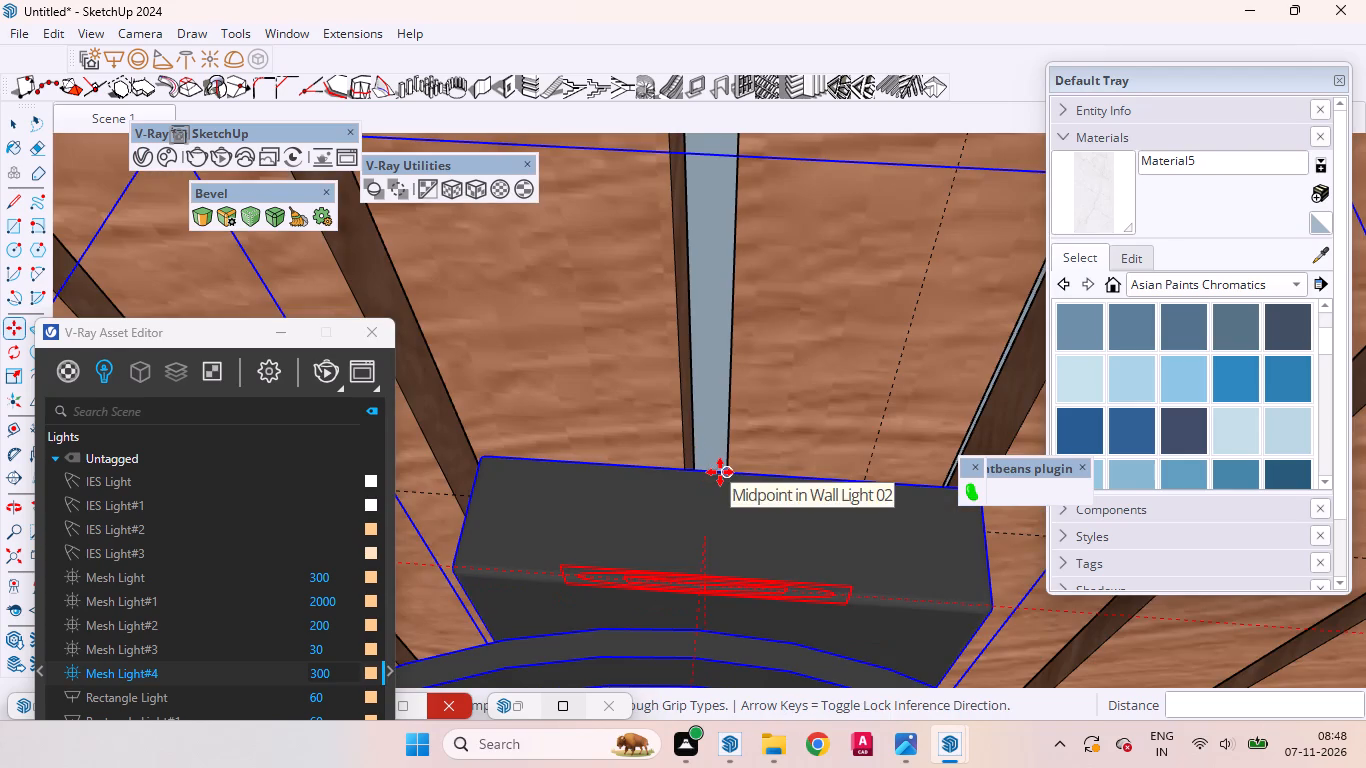
pyautogui.click(720, 472)
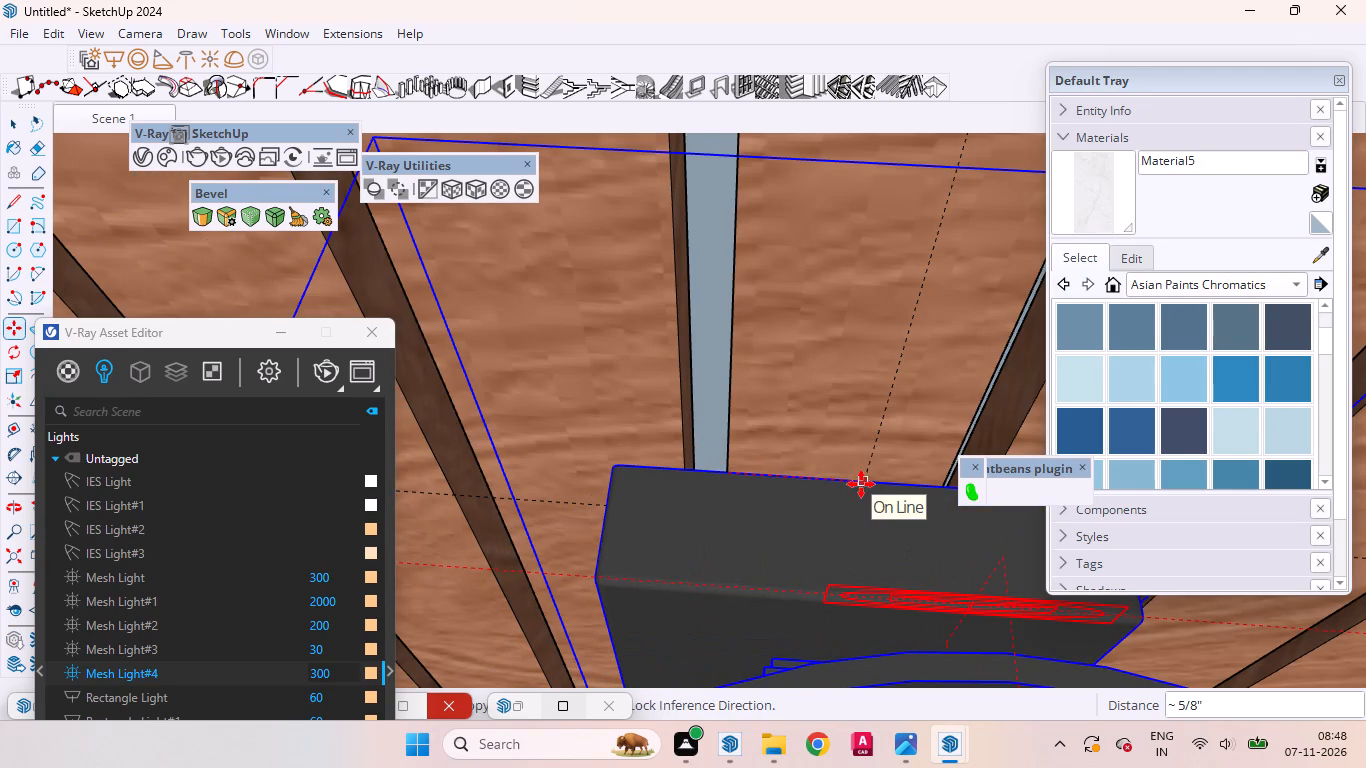
pyautogui.click(861, 484)
# Raise the copied wall lamp along the slatted panel to line up its back plate with the horizontal guide.
pyautogui.scroll(-10, 744, 471)
pyautogui.moveTo(801, 474); pyautogui.dragTo(652, 373, button='middle')
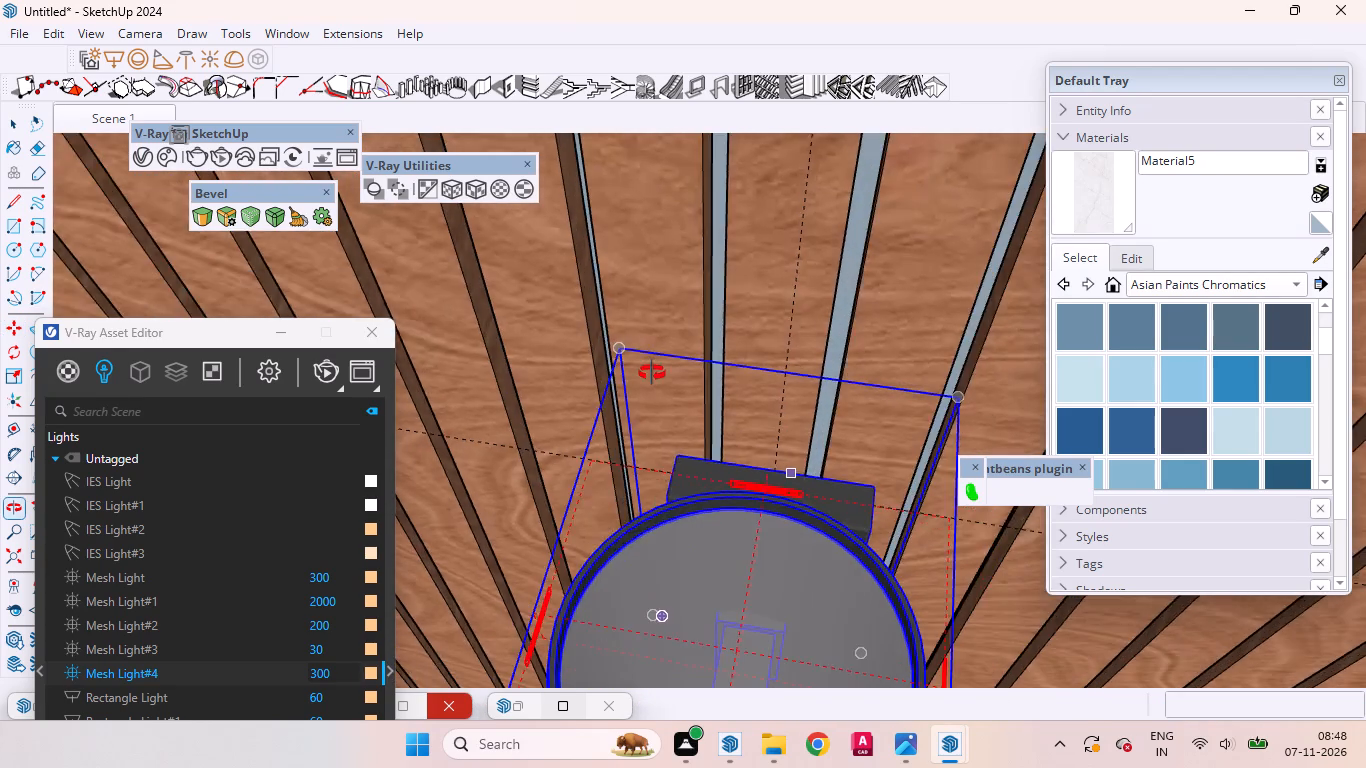
pyautogui.moveTo(652, 373); pyautogui.dragTo(525, 186, button='middle')
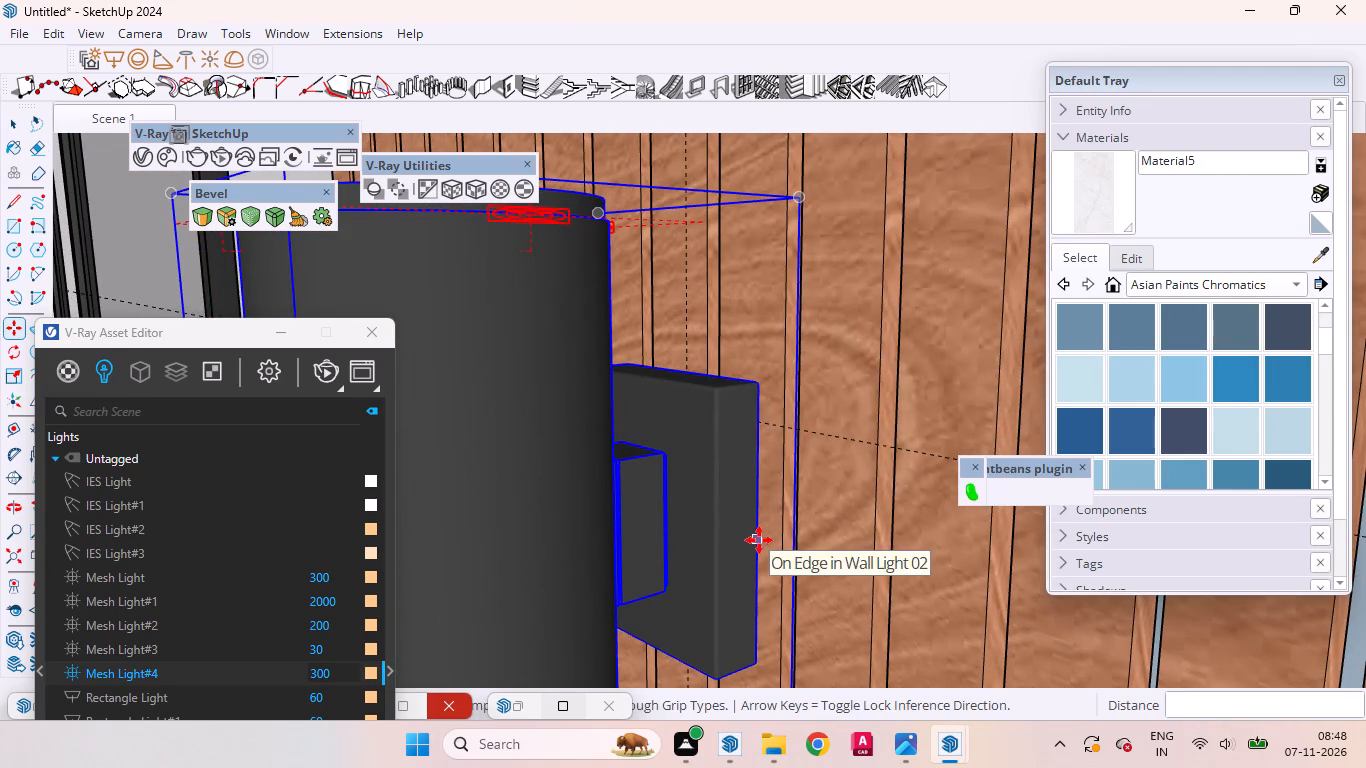
pyautogui.click(755, 526)
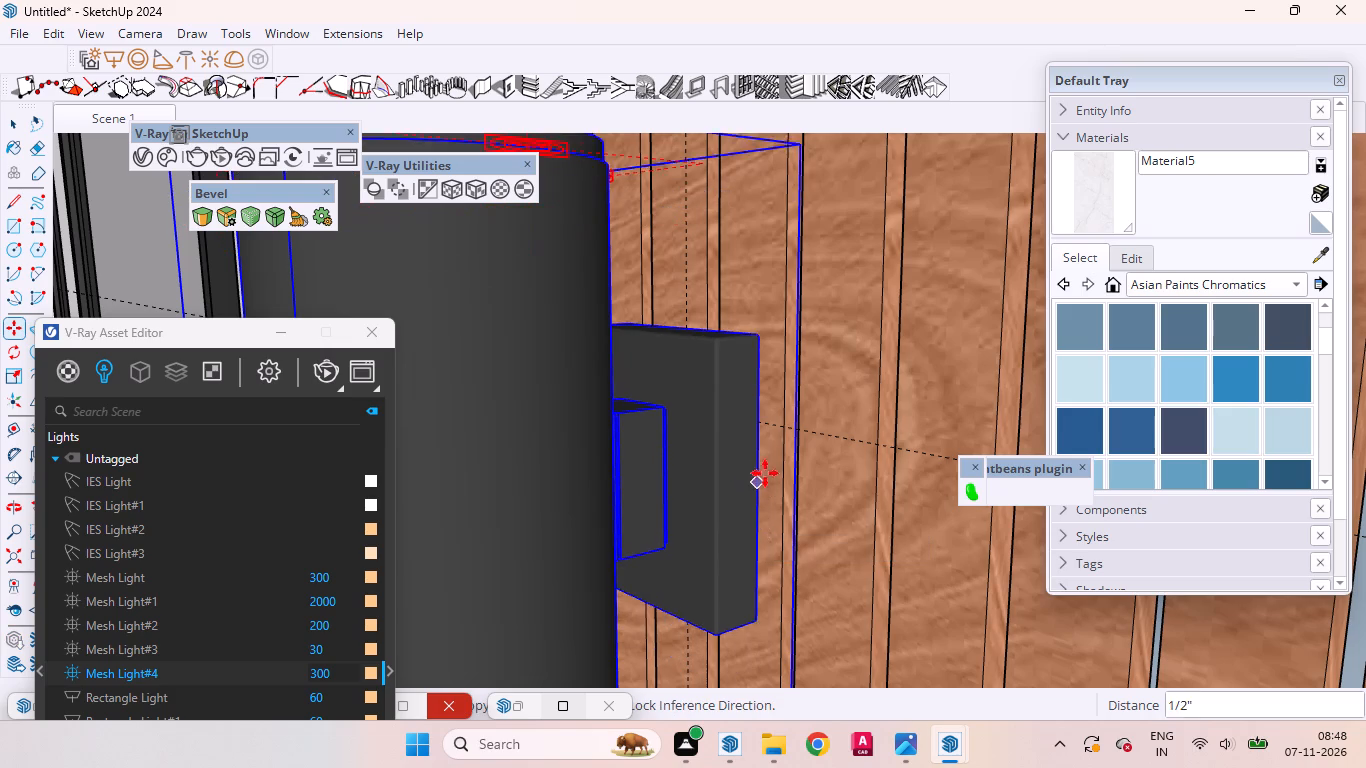
pyautogui.click(769, 427)
pyautogui.scroll(-4, 815, 518)
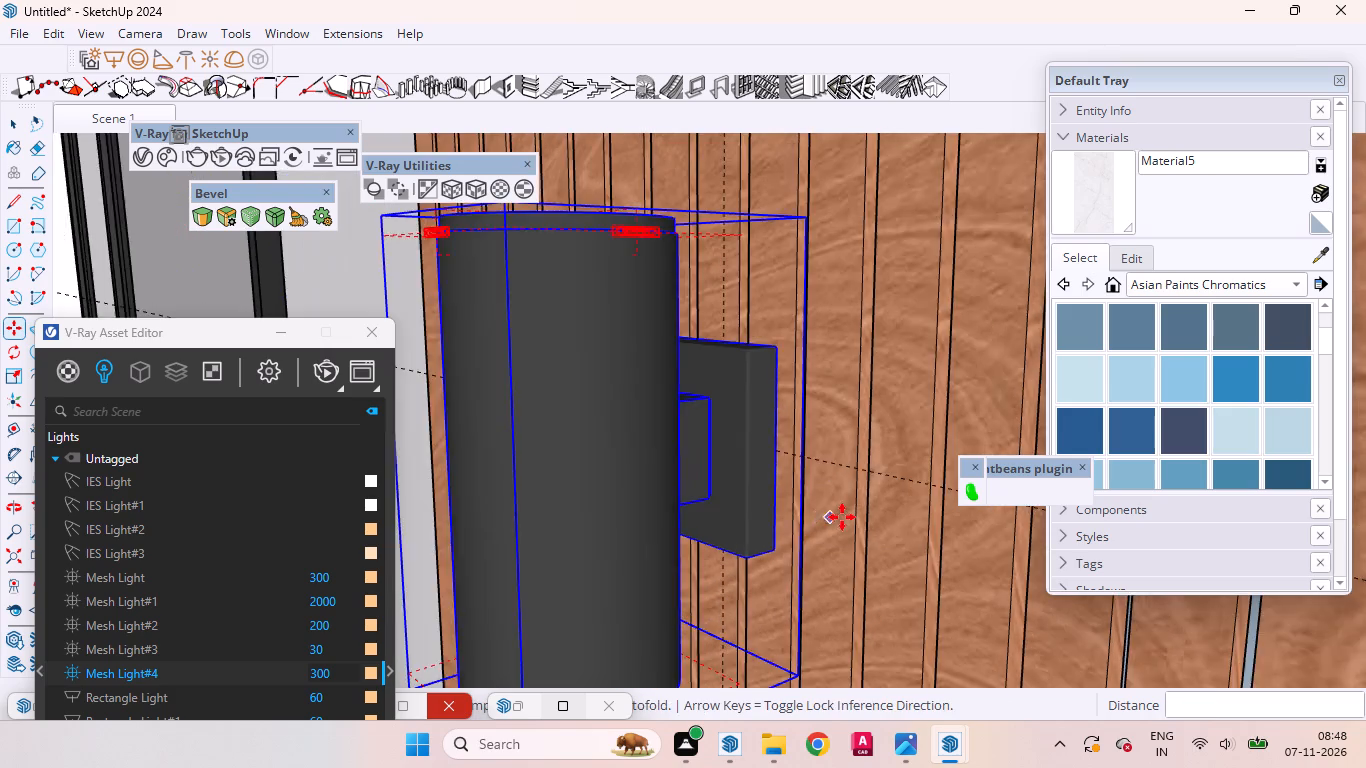
pyautogui.scroll(-2, 842, 517)
pyautogui.scroll(1, 842, 517)
pyautogui.scroll(-7, 842, 517)
pyautogui.scroll(1, 834, 521)
pyautogui.scroll(-4, 834, 521)
pyautogui.press('space')
pyautogui.scroll(-13, 782, 531)
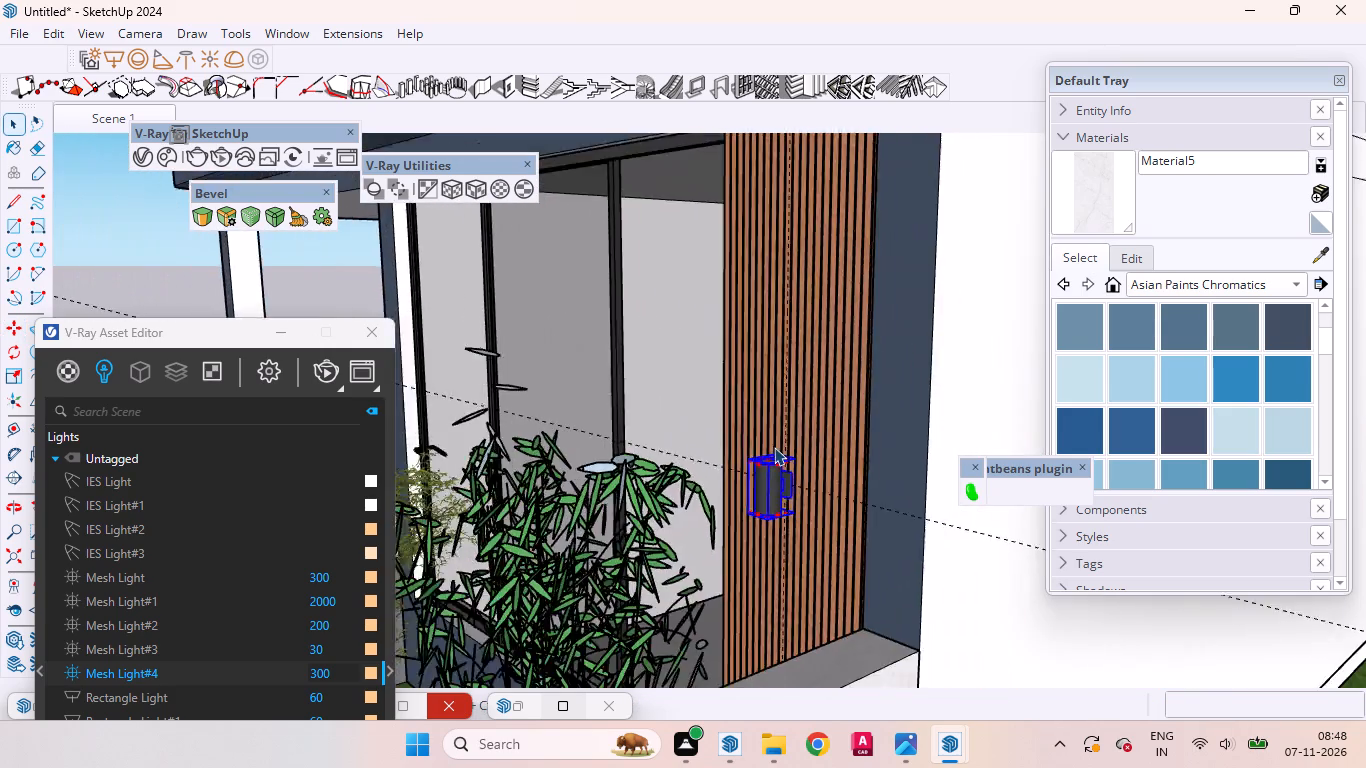
# Copy the tall potted palm from the balcony down to the ground-floor planting bed, at the end nearest the car porch.
pyautogui.scroll(-10, 774, 447)
pyautogui.moveTo(722, 507); pyautogui.dragTo(1006, 550, button='middle')
pyautogui.scroll(-9, 753, 416)
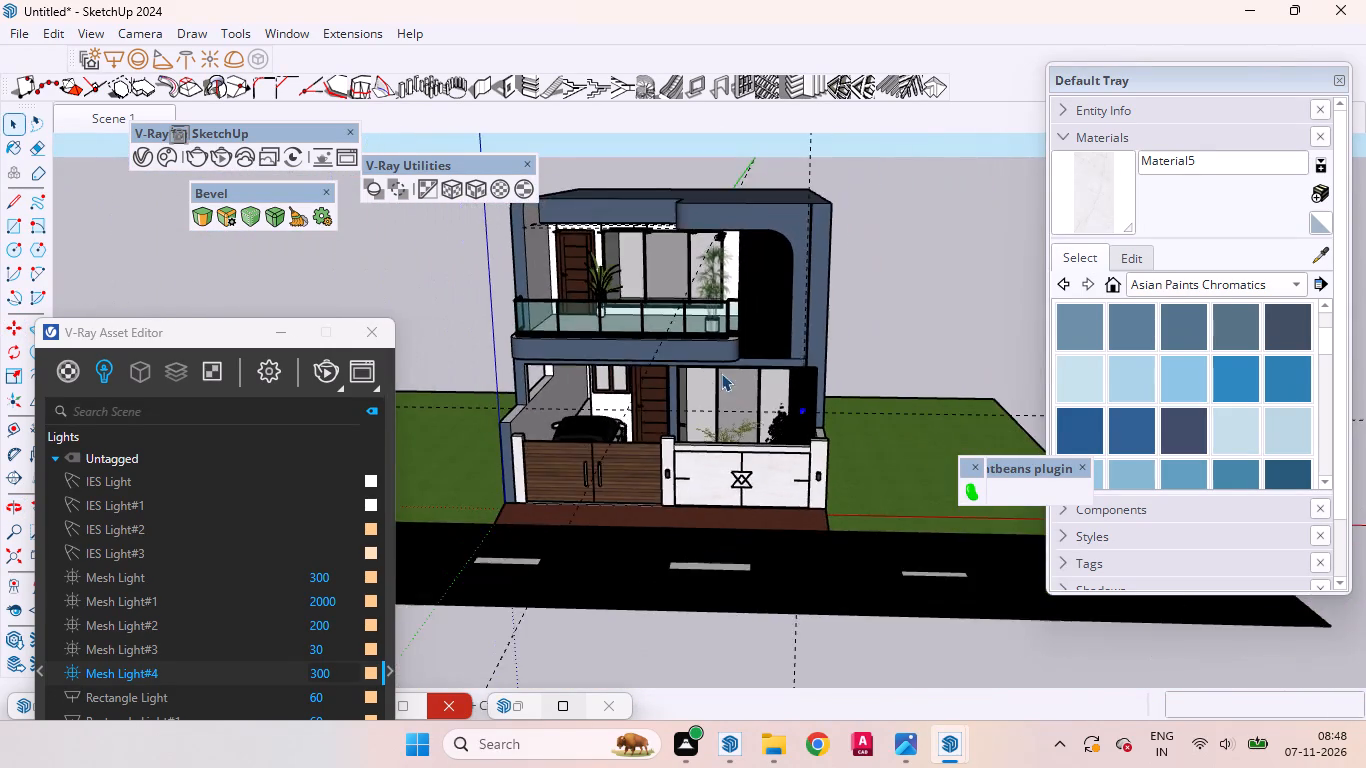
pyautogui.scroll(14, 816, 362)
pyautogui.moveTo(782, 447); pyautogui.dragTo(834, 450, button='middle')
pyautogui.scroll(1, 834, 450)
pyautogui.scroll(-17, 833, 403)
pyautogui.scroll(4, 745, 283)
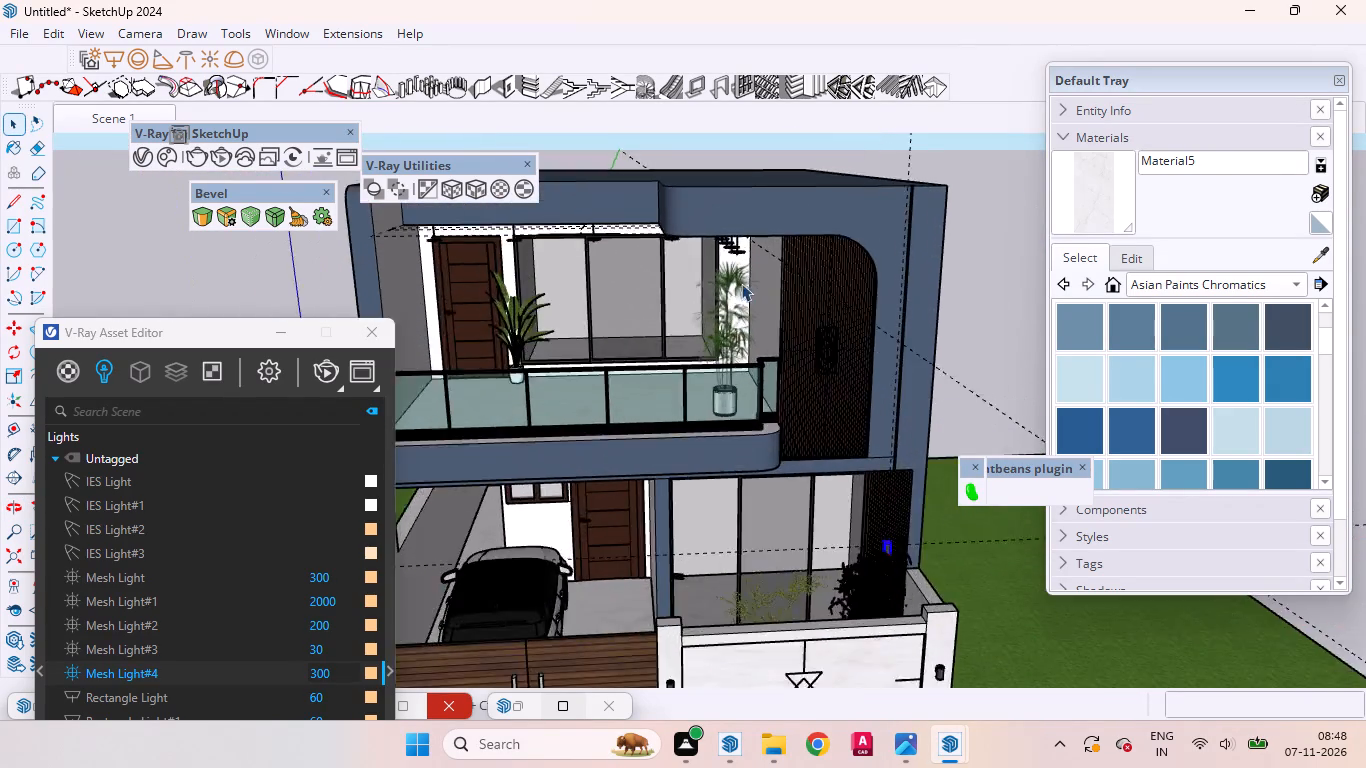
pyautogui.scroll(7, 741, 283)
pyautogui.scroll(-1, 724, 309)
pyautogui.scroll(6, 724, 309)
pyautogui.moveTo(722, 388); pyautogui.dragTo(774, 468, button='middle')
pyautogui.scroll(1, 779, 466)
pyautogui.click(785, 453)
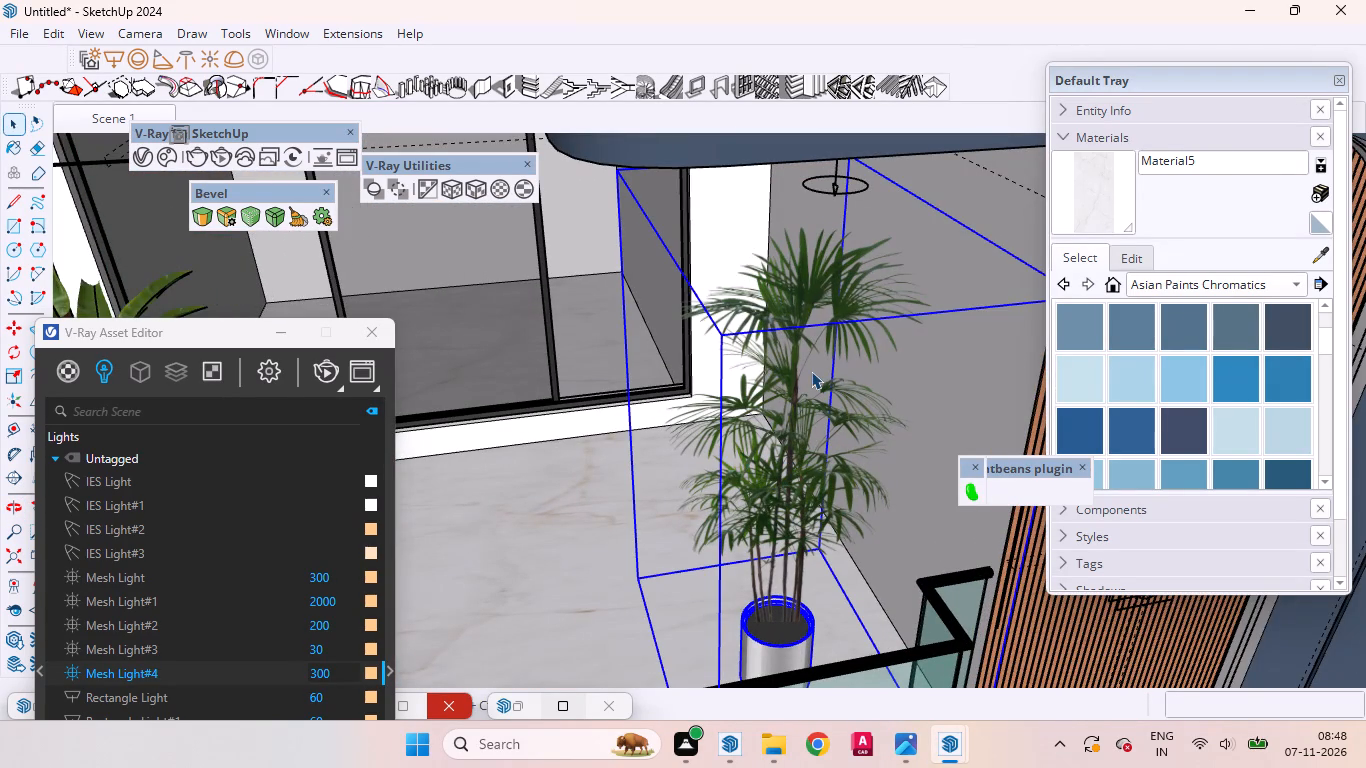
pyautogui.press('m')
pyautogui.scroll(-2, 665, 322)
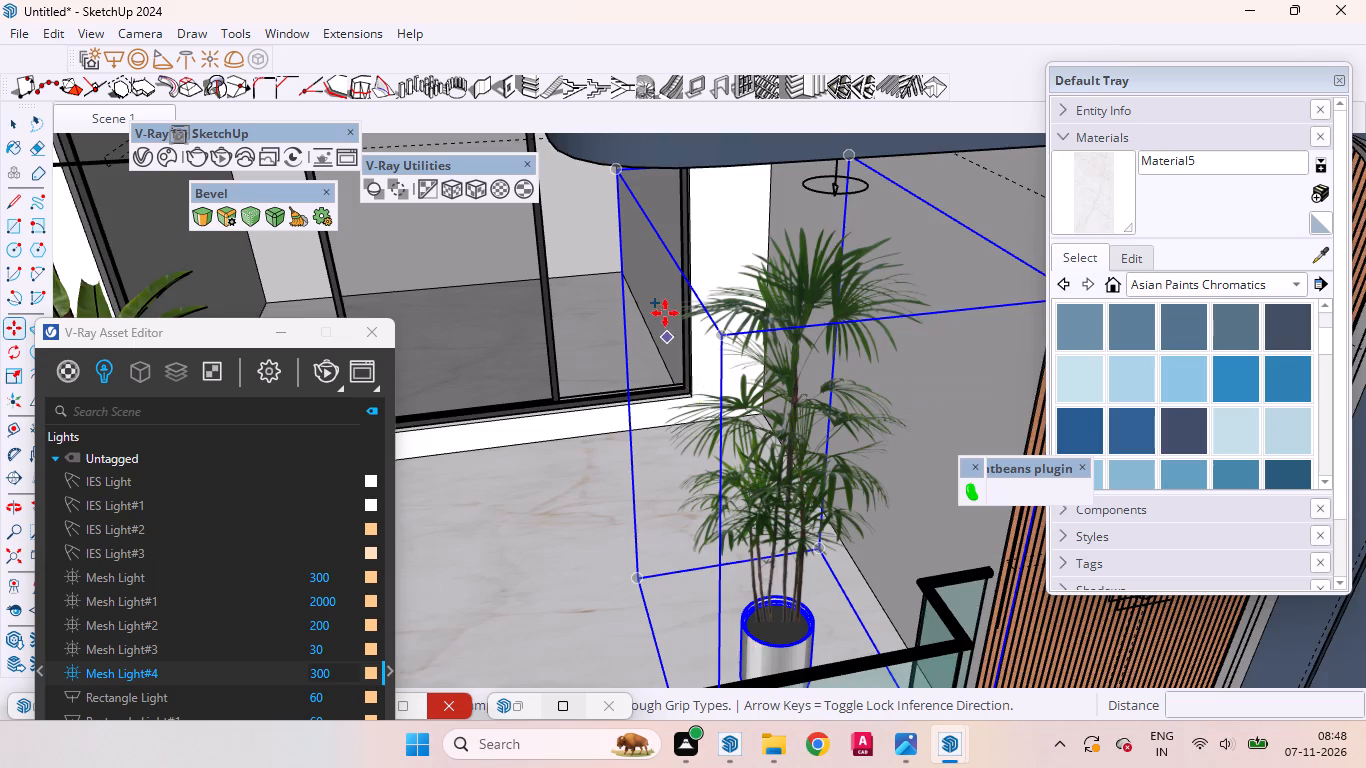
pyautogui.scroll(-2, 665, 313)
pyautogui.click(644, 517)
pyautogui.scroll(-11, 585, 409)
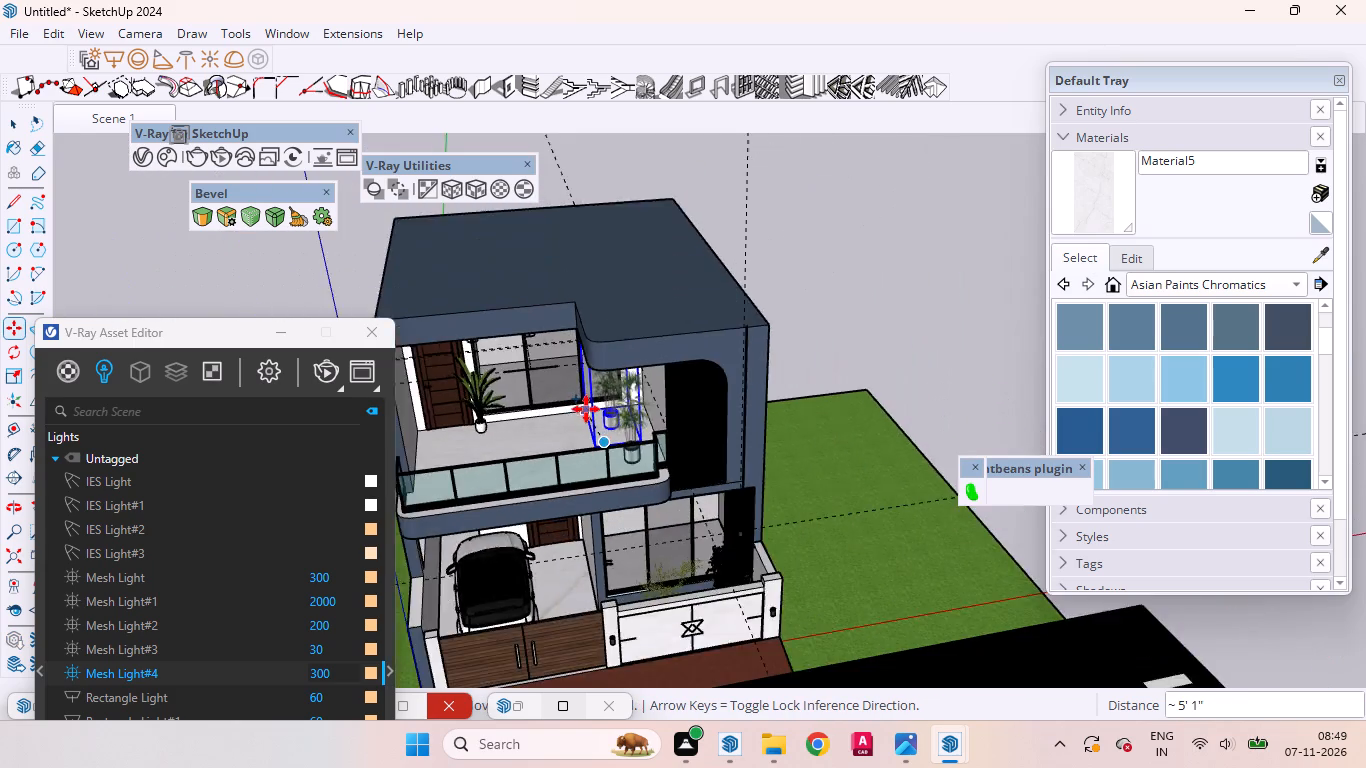
pyautogui.scroll(-11, 586, 409)
pyautogui.scroll(17, 593, 540)
pyautogui.scroll(5, 626, 409)
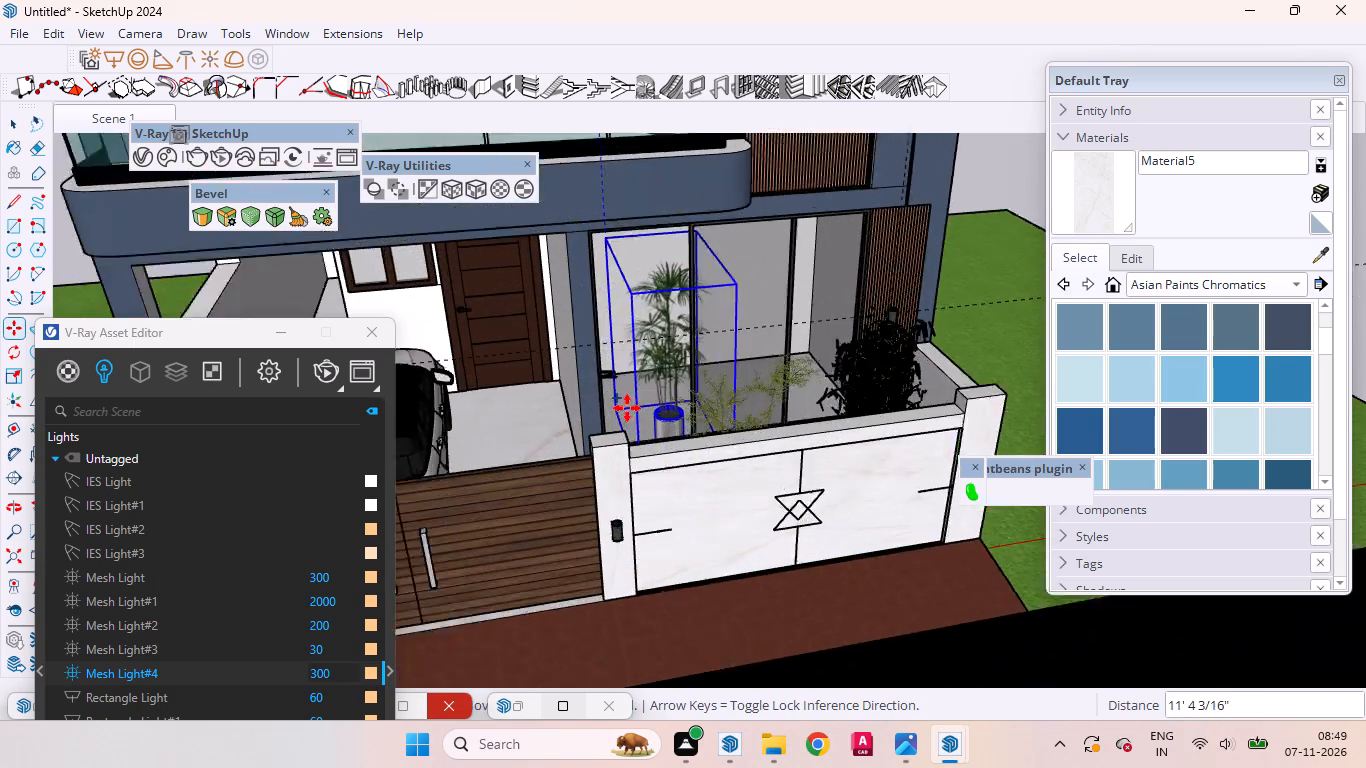
pyautogui.moveTo(599, 412); pyautogui.dragTo(800, 589, button='middle')
pyautogui.scroll(3, 761, 538)
pyautogui.scroll(-1, 761, 538)
pyautogui.scroll(8, 756, 537)
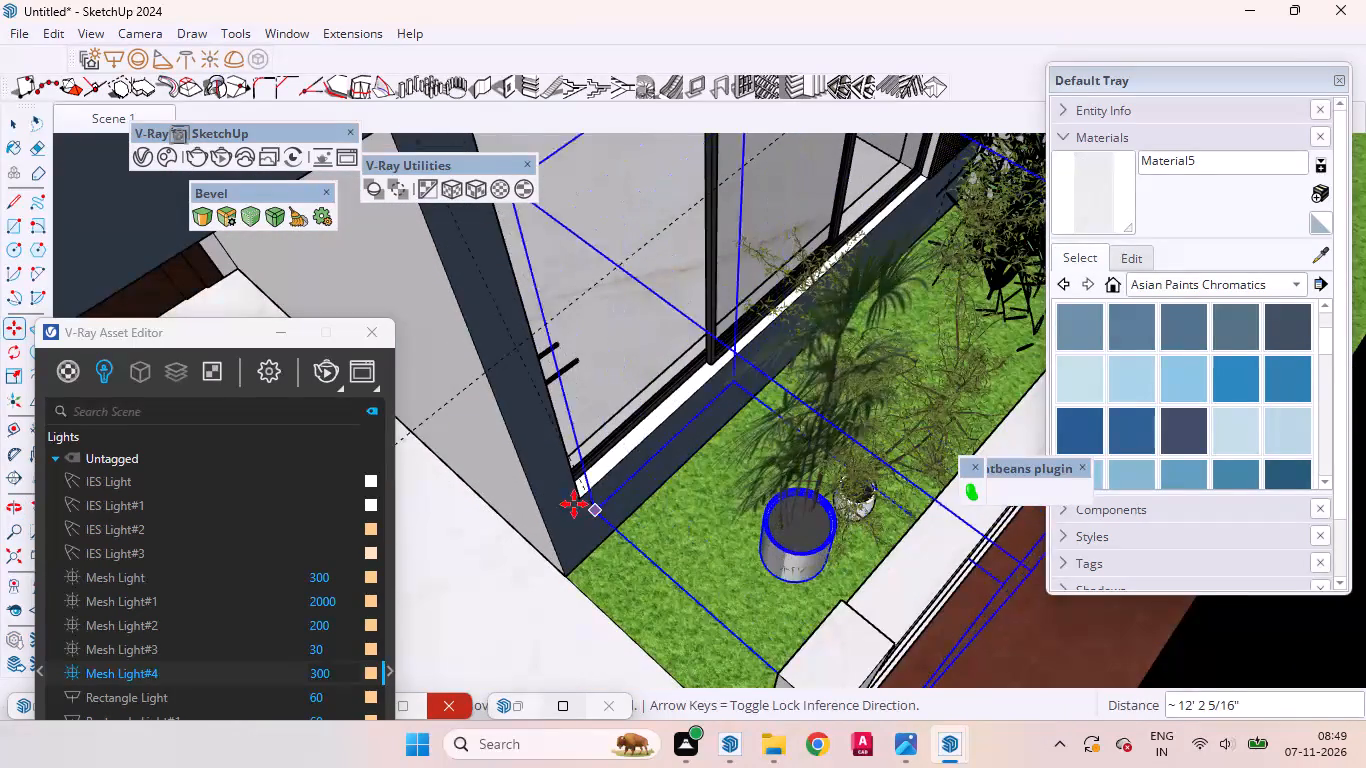
pyautogui.click(551, 521)
# Lower the copied potted palm vertically by about 1' 10 7/16" onto the planting bed's grass.
pyautogui.moveTo(571, 554); pyautogui.dragTo(839, 439, button='middle')
pyautogui.scroll(1, 571, 554)
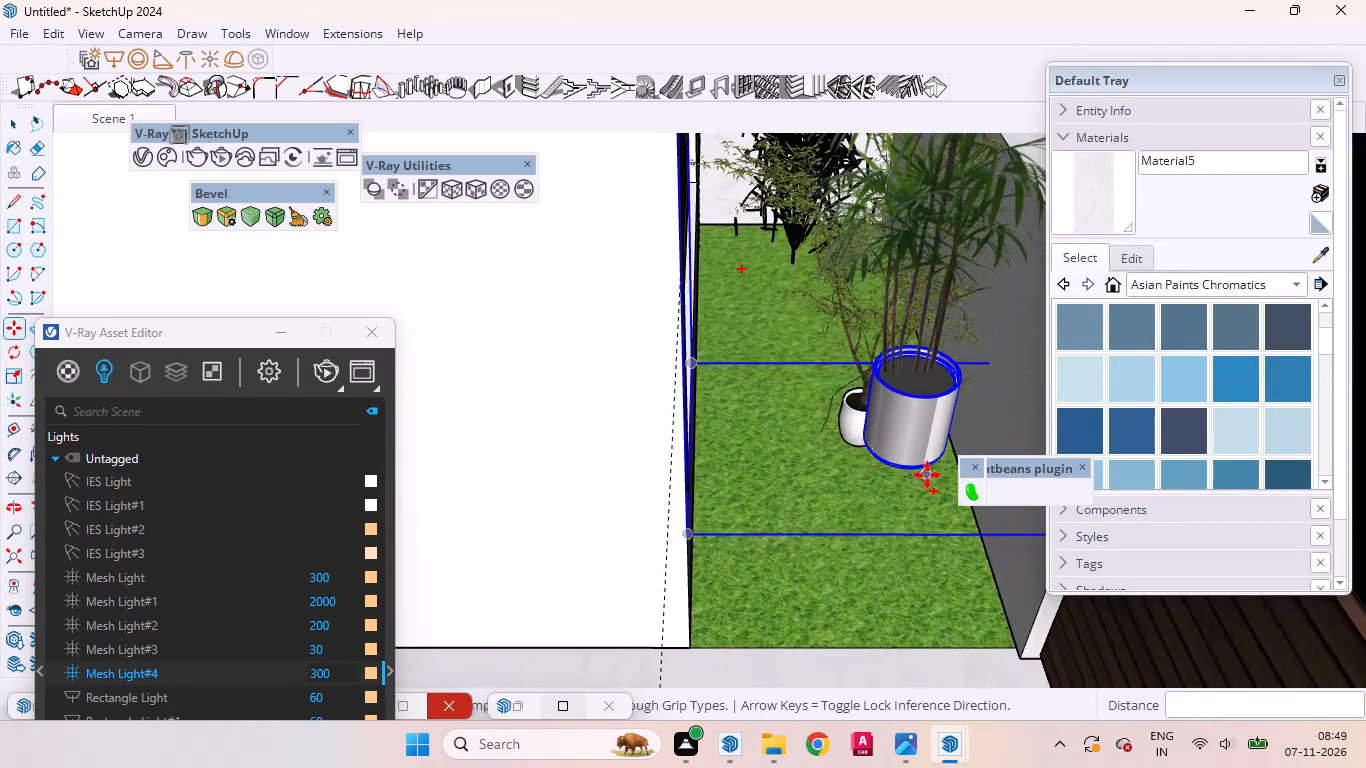
pyautogui.click(927, 397)
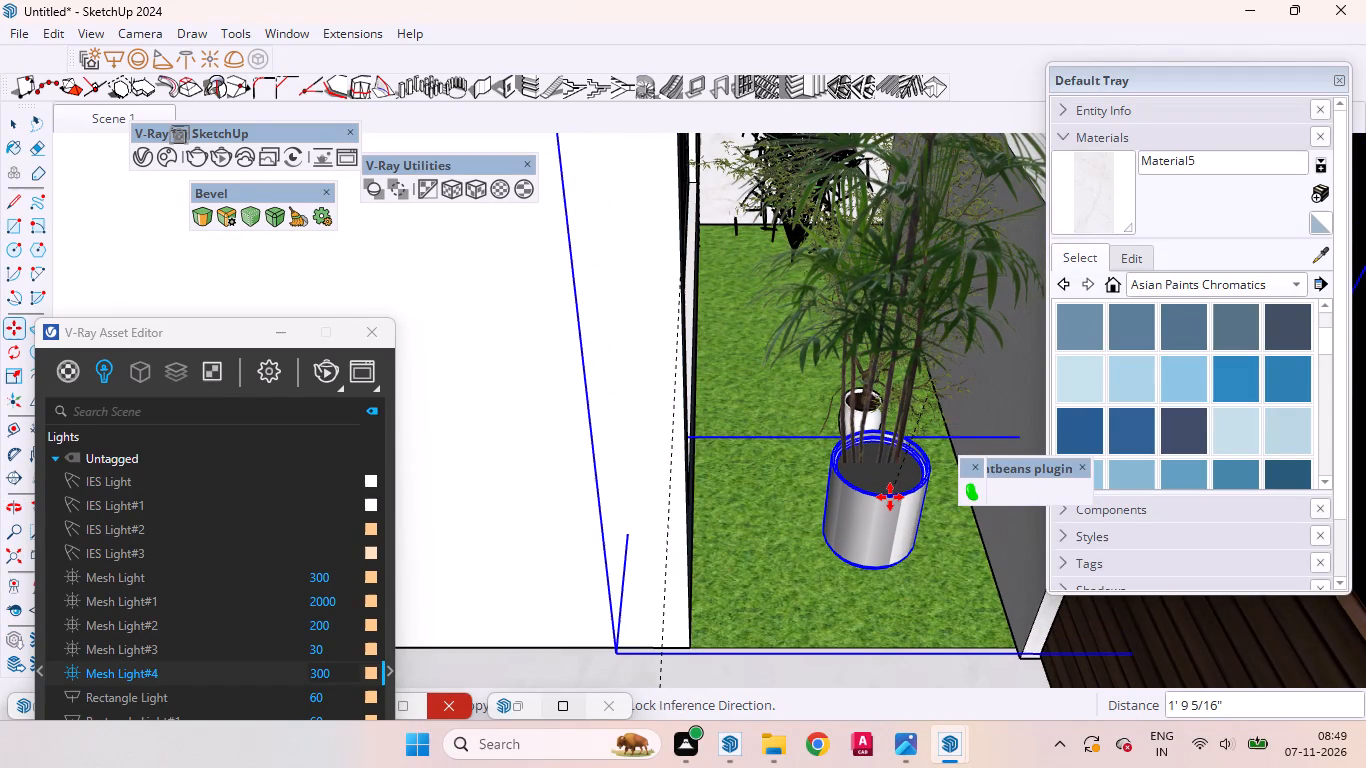
pyautogui.press('Up')
pyautogui.click(890, 506)
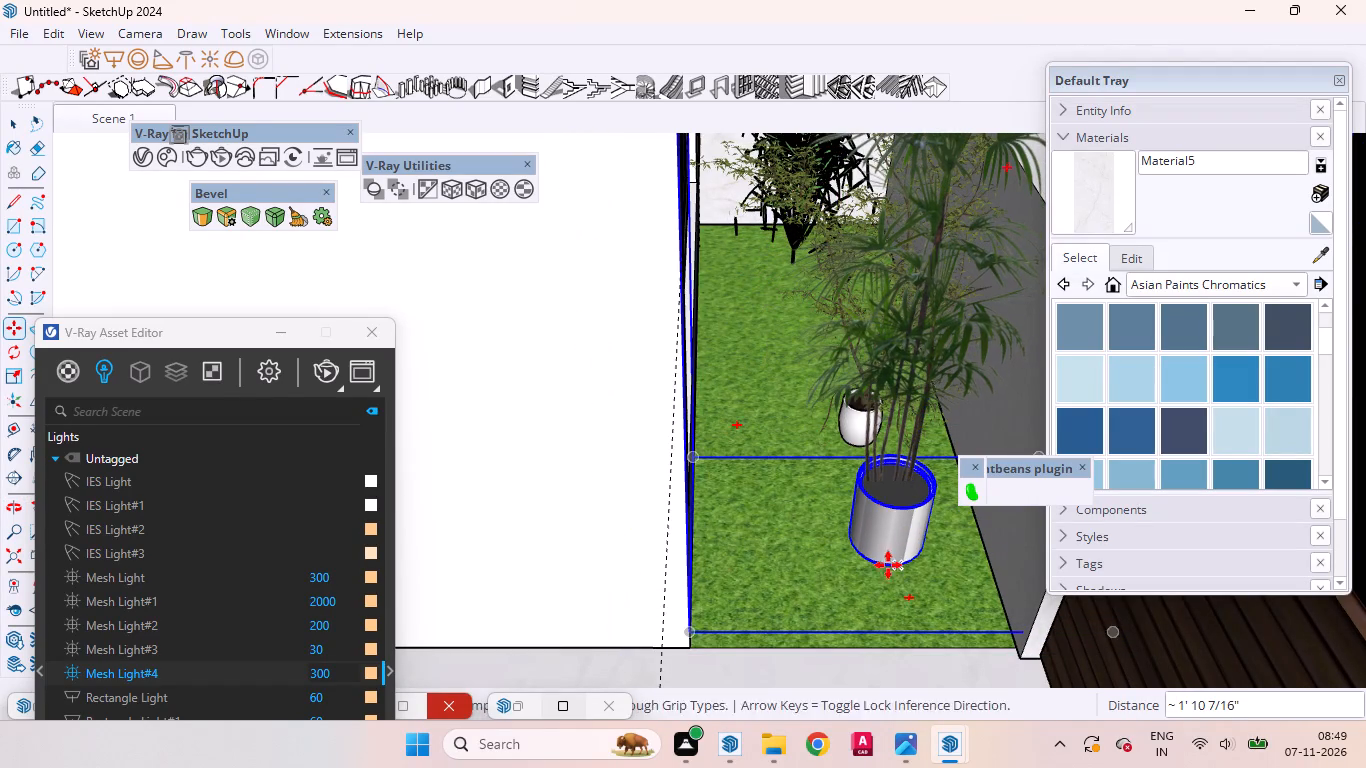
# Shift the copied potted palm across the grass toward the house's blue base wall.
pyautogui.moveTo(885, 562); pyautogui.dragTo(859, 469, button='middle')
pyautogui.scroll(8, 863, 504)
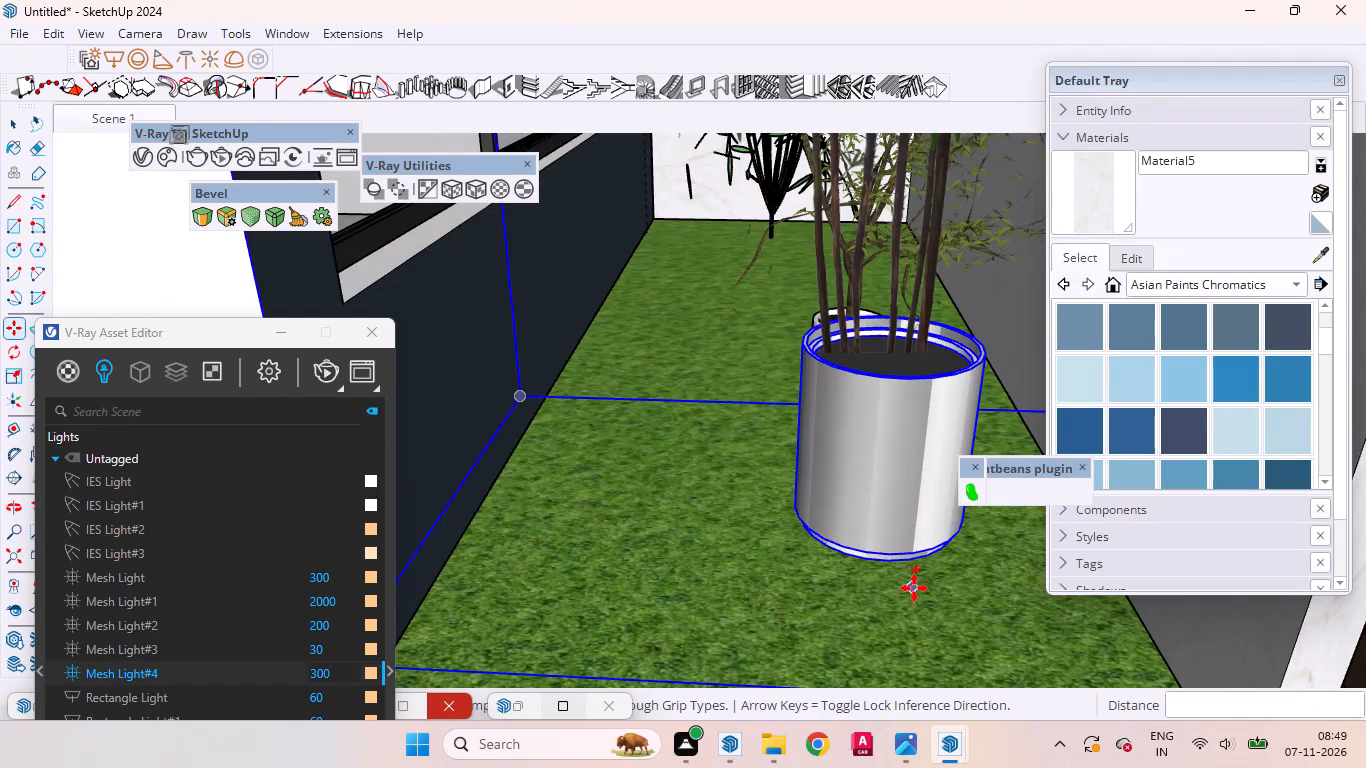
pyautogui.click(918, 588)
pyautogui.click(785, 618)
pyautogui.moveTo(844, 590); pyautogui.dragTo(627, 673, button='middle')
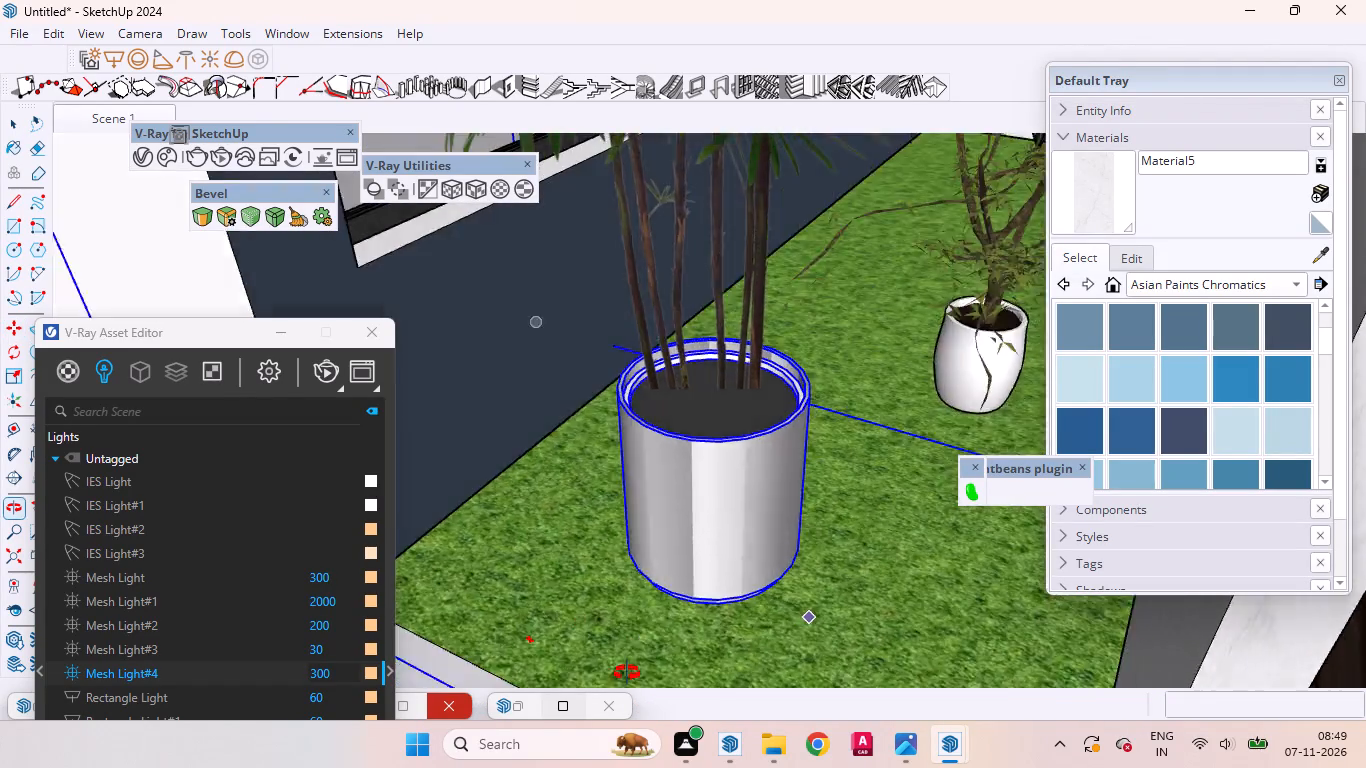
pyautogui.moveTo(627, 673); pyautogui.dragTo(592, 683, button='middle')
pyautogui.scroll(-5, 521, 582)
pyautogui.press('space')
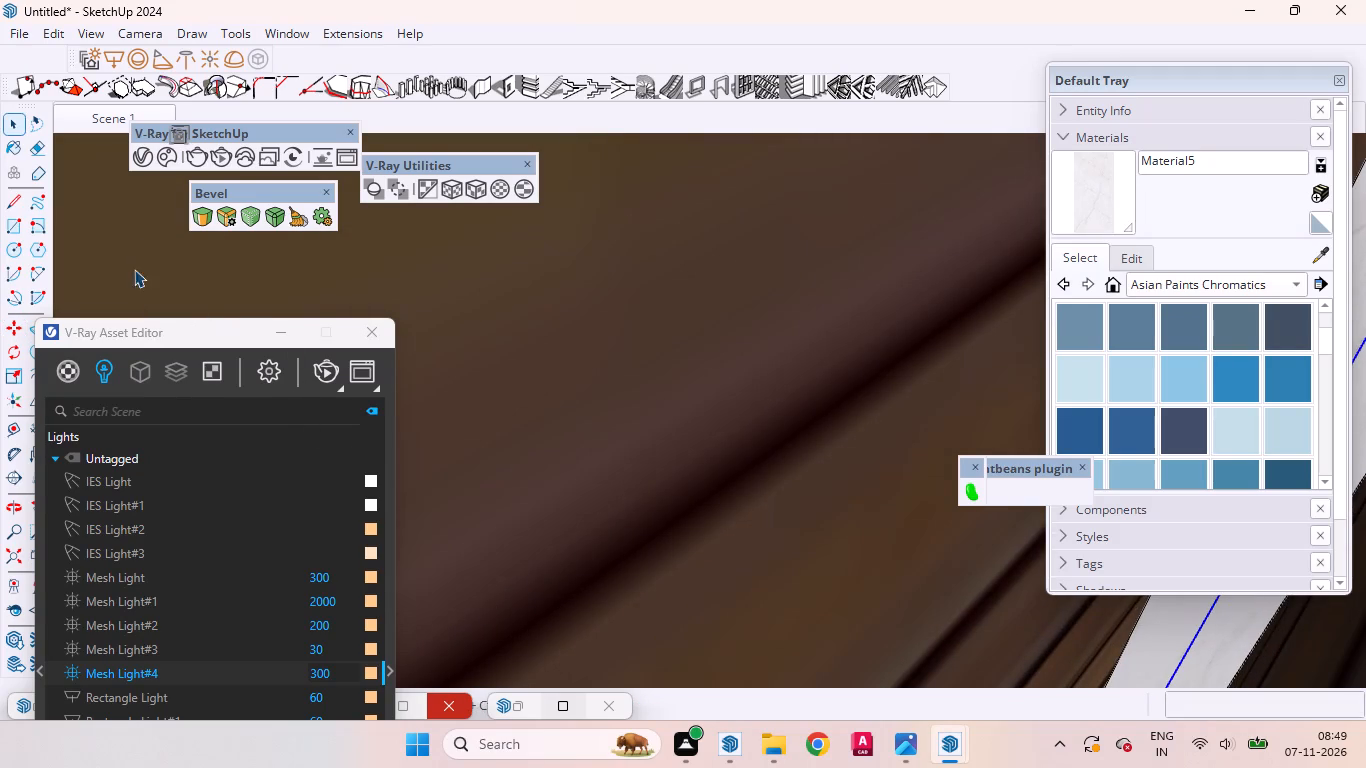
# Return to the saved Scene 1 view and clear the selection to check the palm's placement.
pyautogui.click(74, 114)
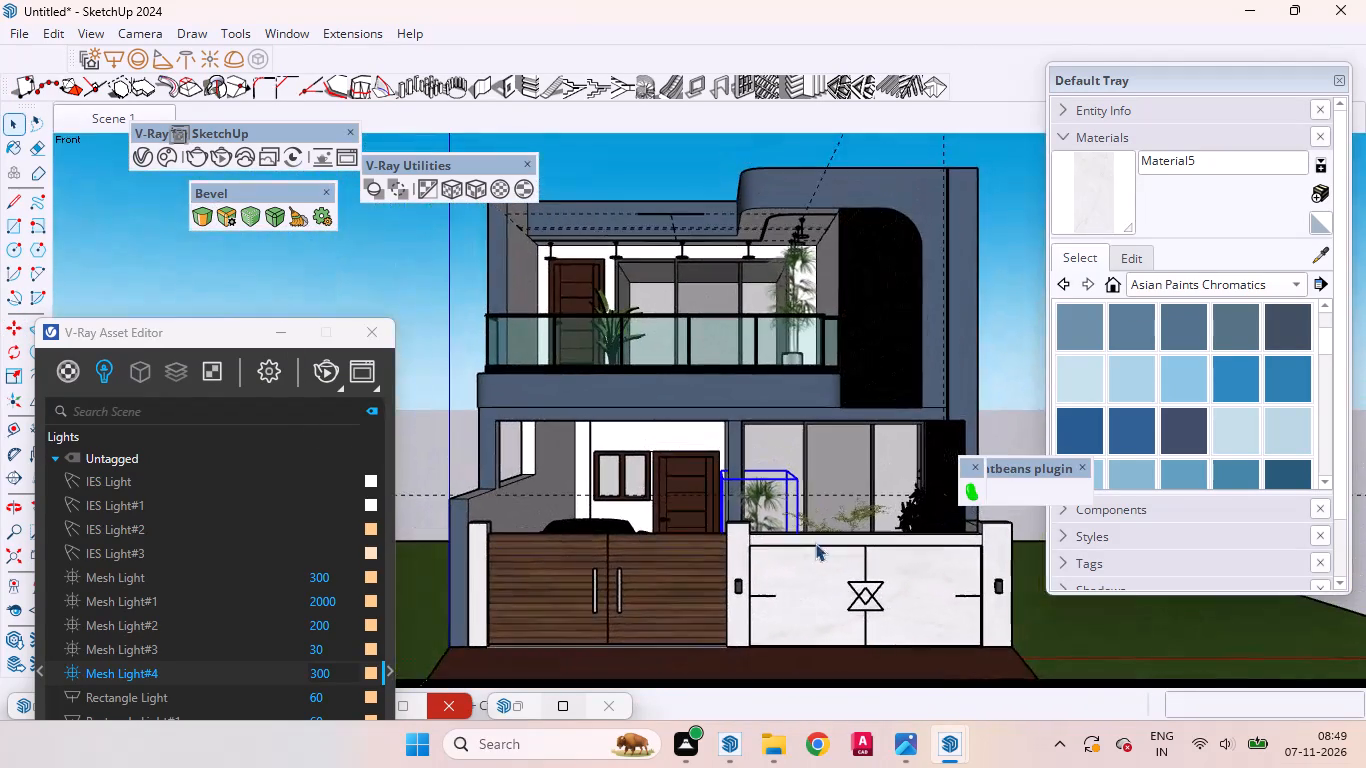
pyautogui.click(1011, 371)
# Copy the leafy potted shrub from the ground-floor planting bed up onto the balcony floor, about 15' 3/4" away, beside the tall palm.
pyautogui.scroll(4, 822, 525)
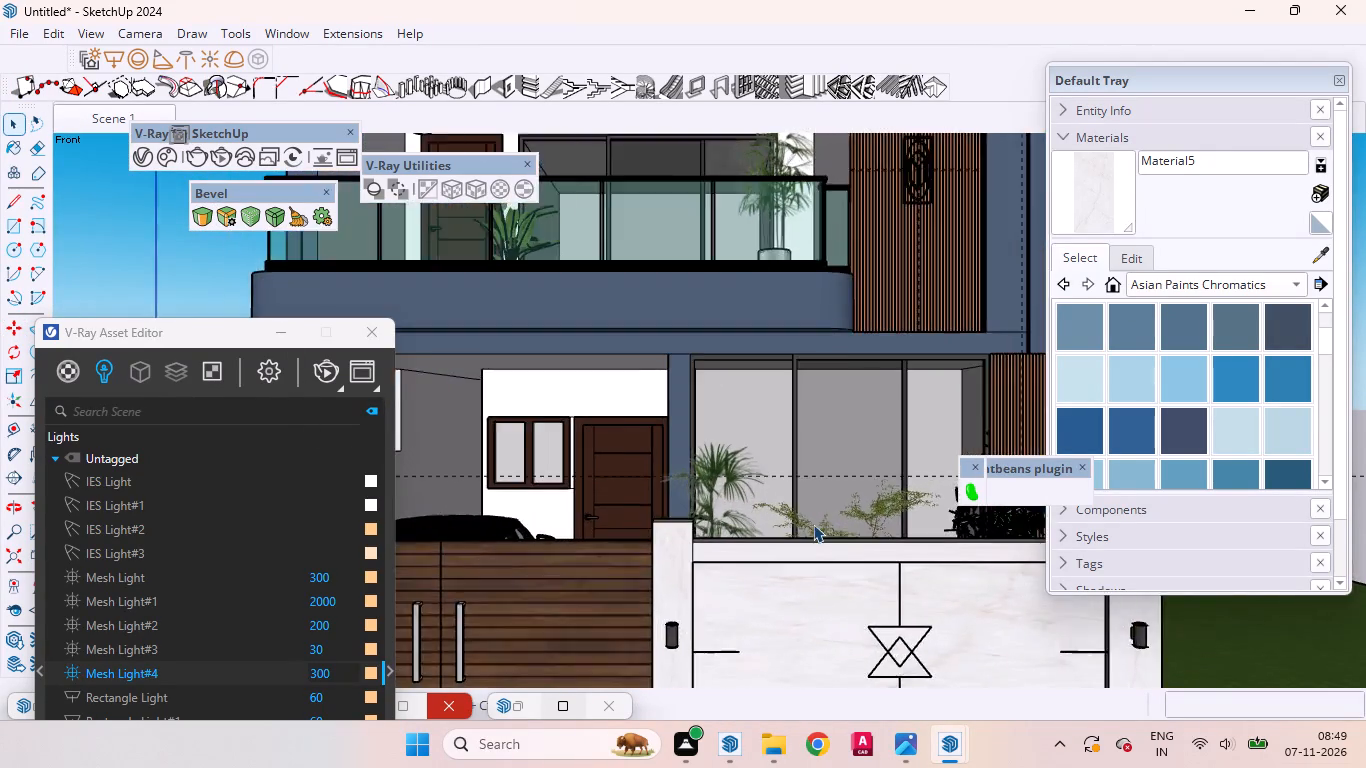
pyautogui.scroll(2, 813, 524)
pyautogui.scroll(-1, 813, 524)
pyautogui.scroll(3, 813, 524)
pyautogui.moveTo(803, 513); pyautogui.dragTo(794, 685, button='middle')
pyautogui.scroll(1, 794, 685)
pyautogui.scroll(-4, 719, 444)
pyautogui.scroll(2, 768, 506)
pyautogui.scroll(-1, 770, 512)
pyautogui.scroll(3, 771, 514)
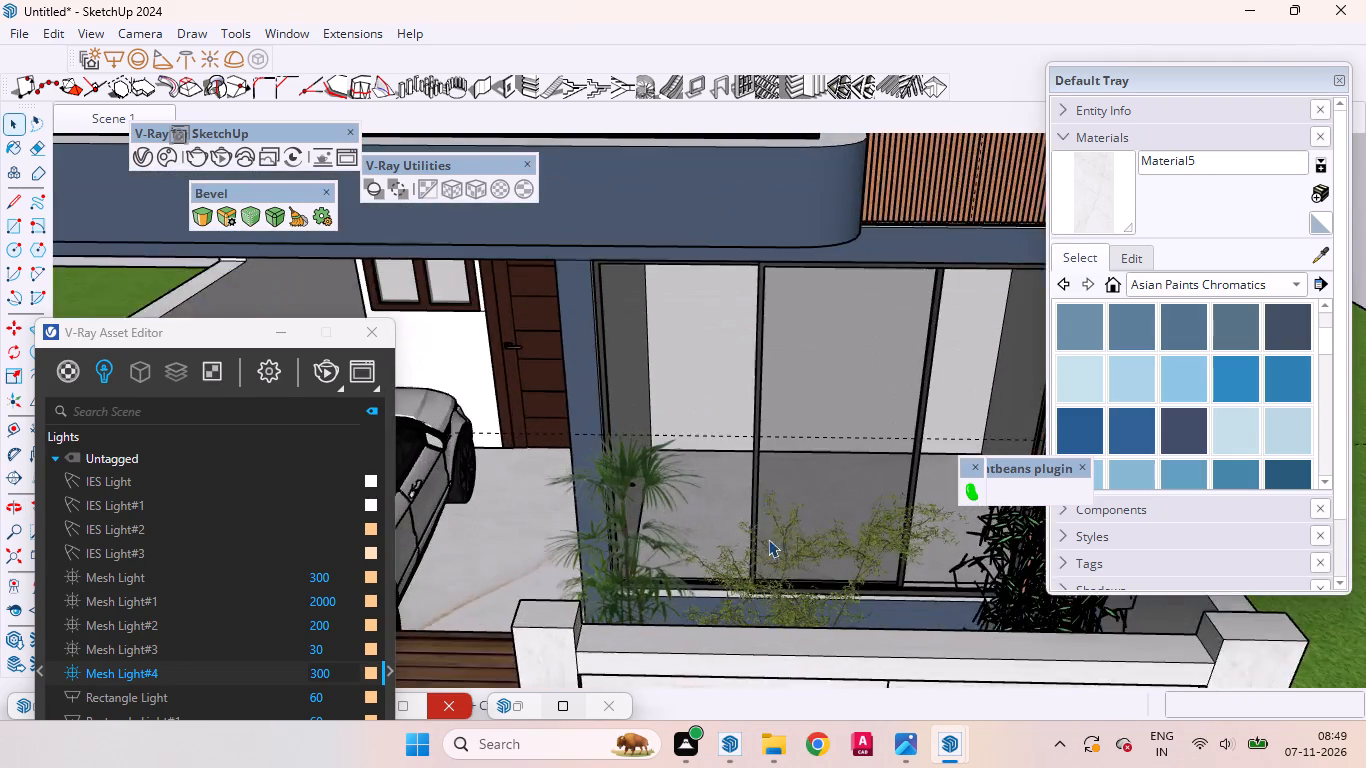
pyautogui.scroll(1, 768, 539)
pyautogui.moveTo(766, 540); pyautogui.dragTo(773, 697, button='middle')
pyautogui.scroll(-9, 704, 398)
pyautogui.scroll(8, 690, 507)
pyautogui.click(770, 517)
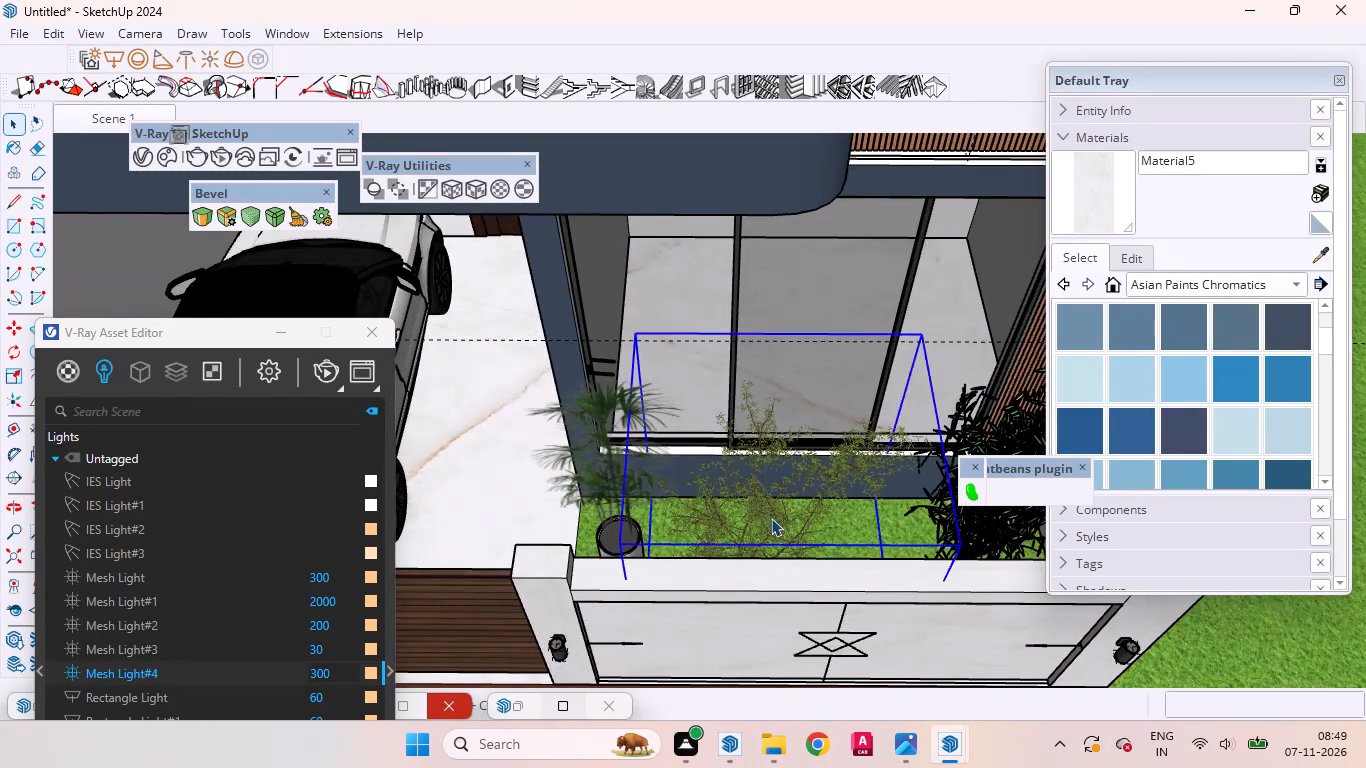
pyautogui.press('m')
pyautogui.click(861, 534)
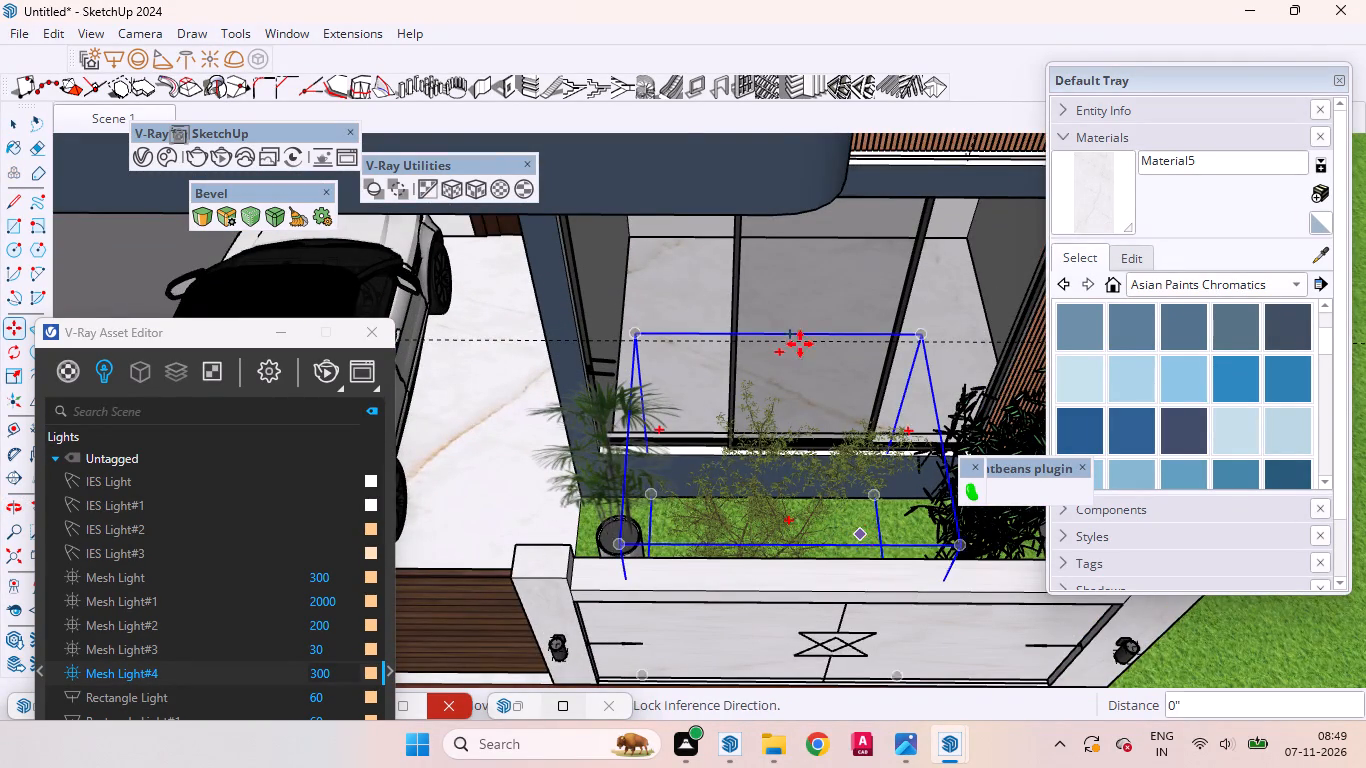
pyautogui.scroll(-1, 800, 349)
pyautogui.scroll(1, 800, 355)
pyautogui.scroll(-20, 800, 359)
pyautogui.scroll(-2, 800, 359)
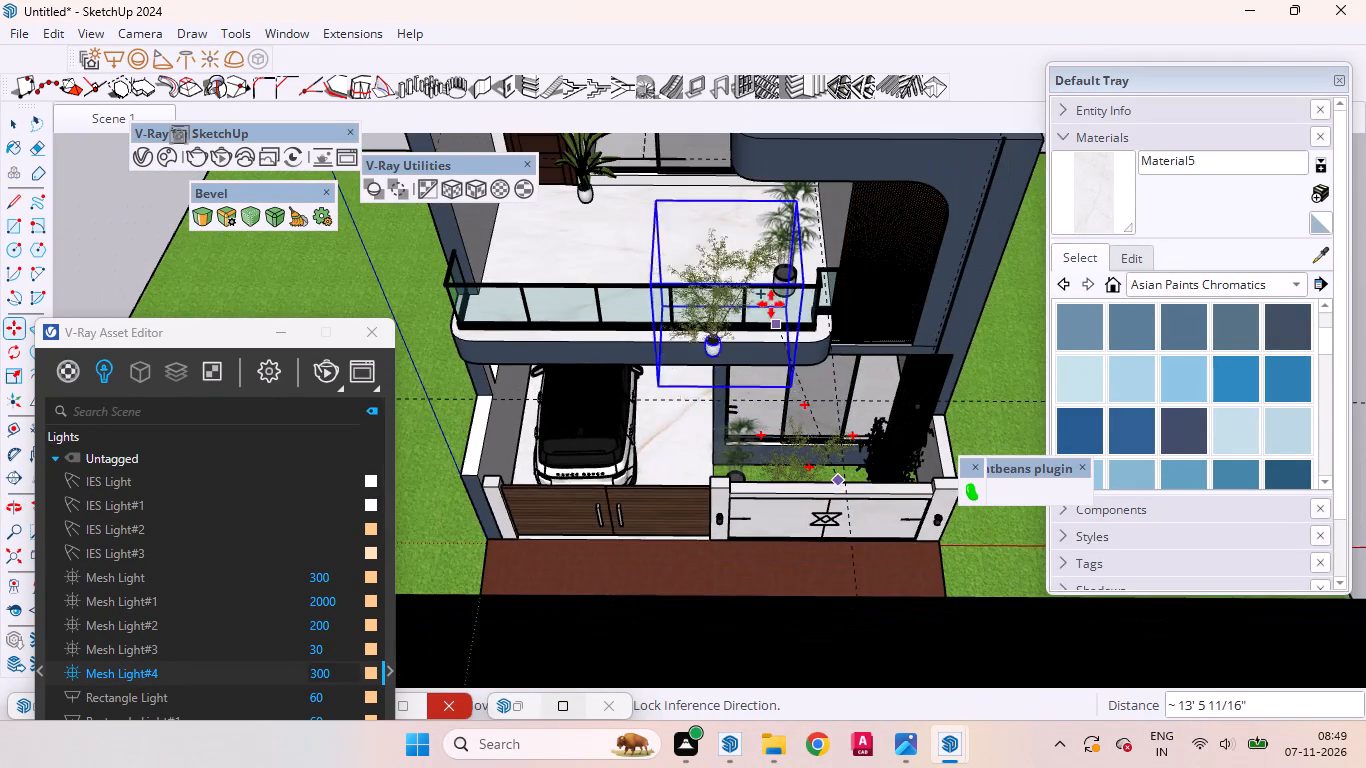
pyautogui.scroll(11, 744, 230)
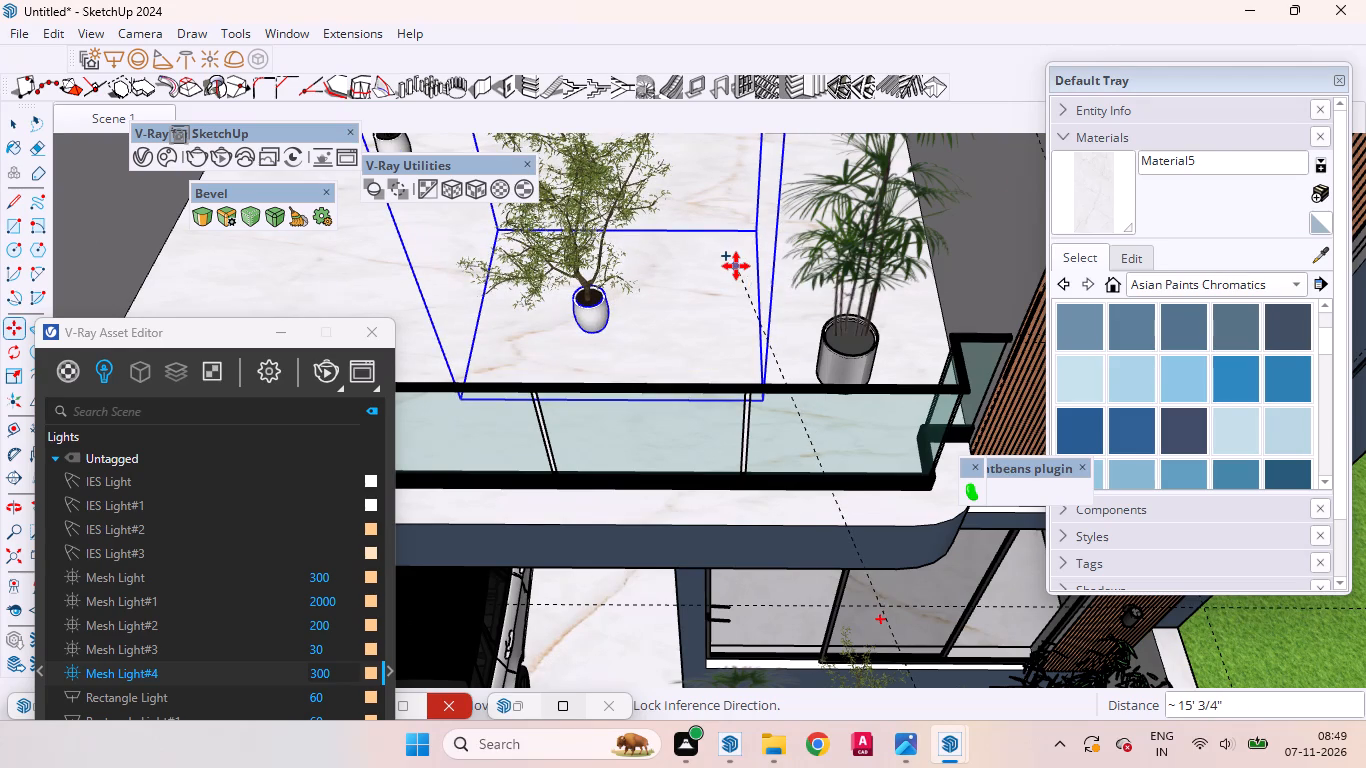
pyautogui.click(736, 266)
# Erase the tall potted palm from the balcony, beside the copied shrub.
pyautogui.rightClick(864, 288)
pyautogui.press('space')
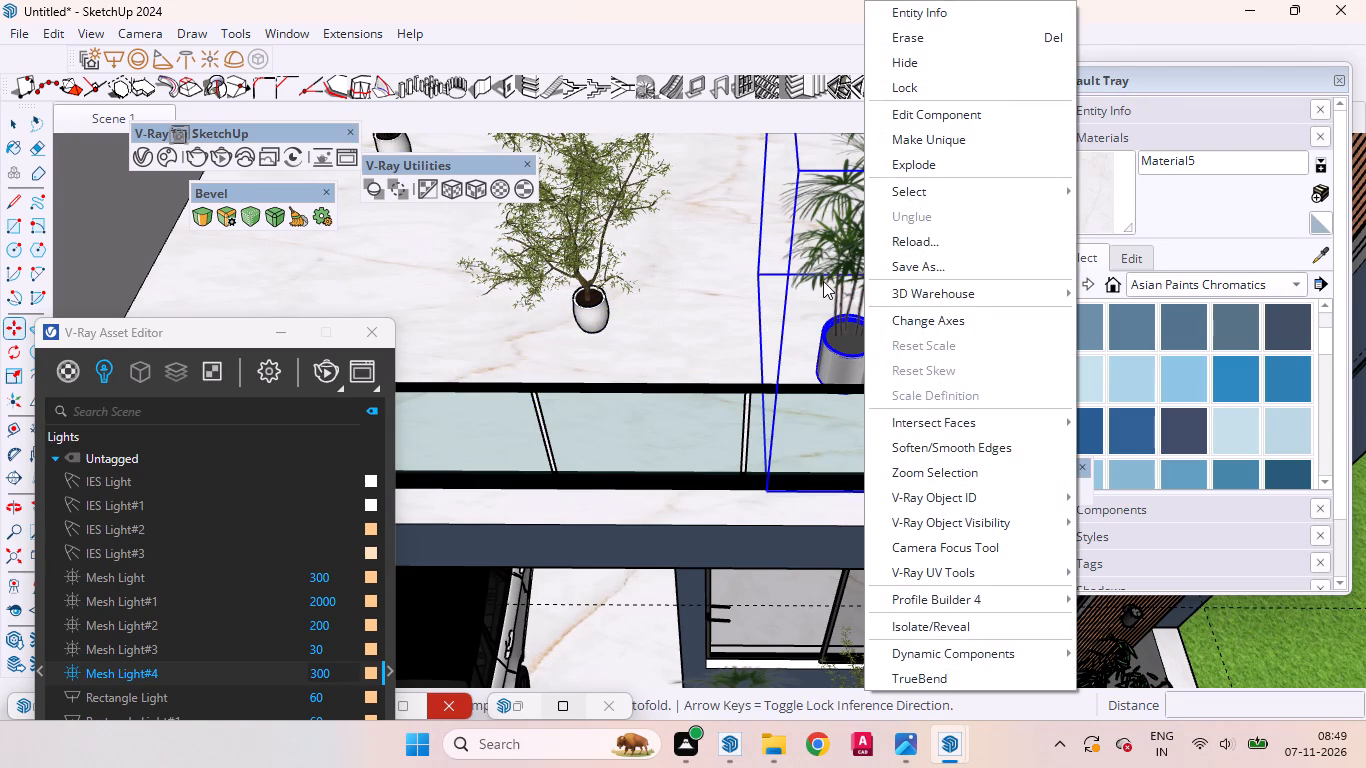
pyautogui.rightClick(823, 281)
pyautogui.click(864, 40)
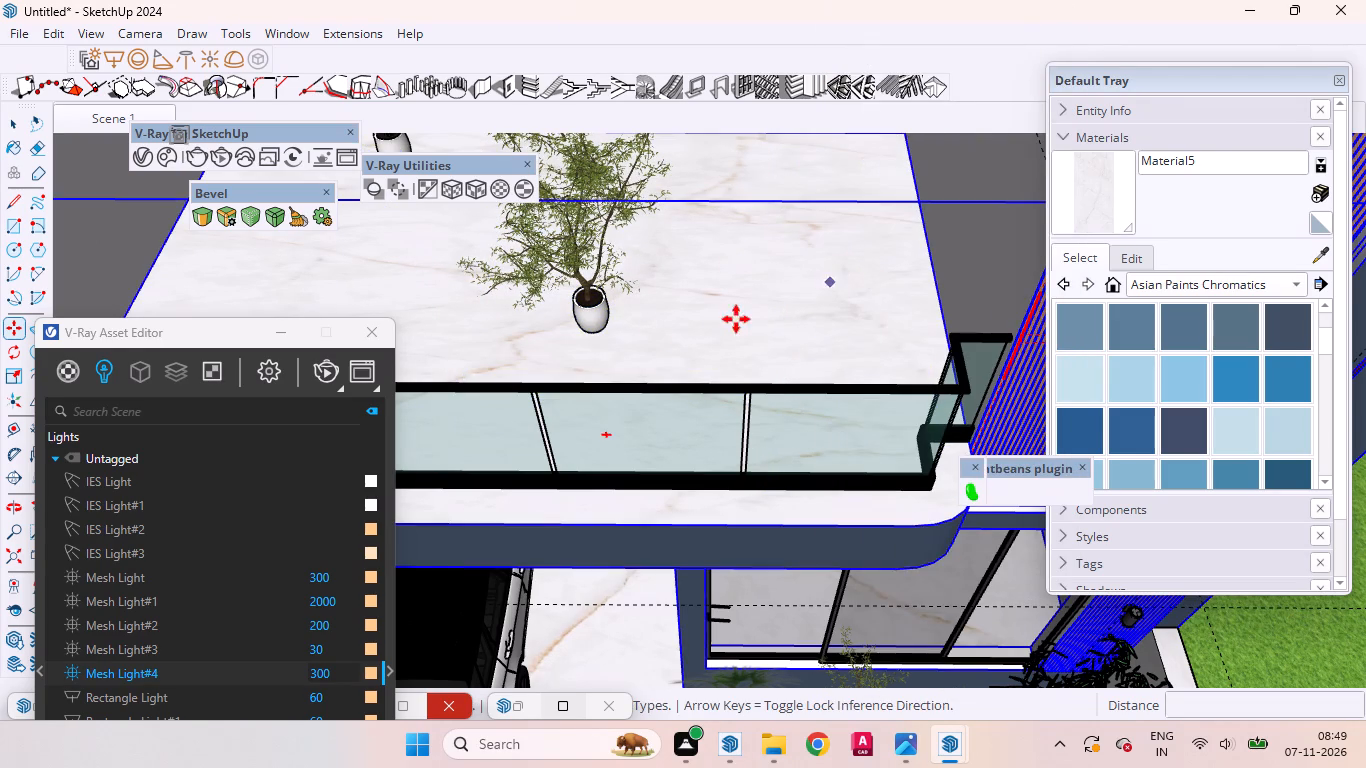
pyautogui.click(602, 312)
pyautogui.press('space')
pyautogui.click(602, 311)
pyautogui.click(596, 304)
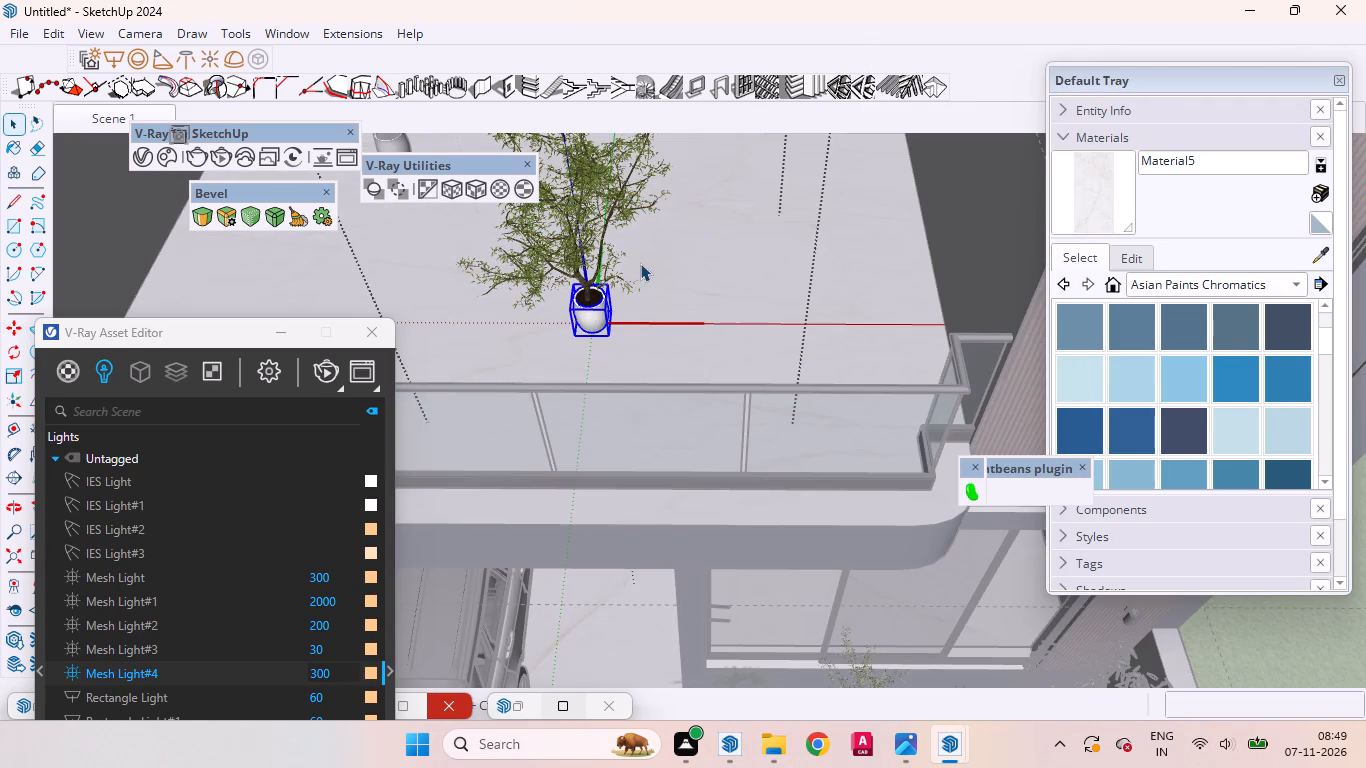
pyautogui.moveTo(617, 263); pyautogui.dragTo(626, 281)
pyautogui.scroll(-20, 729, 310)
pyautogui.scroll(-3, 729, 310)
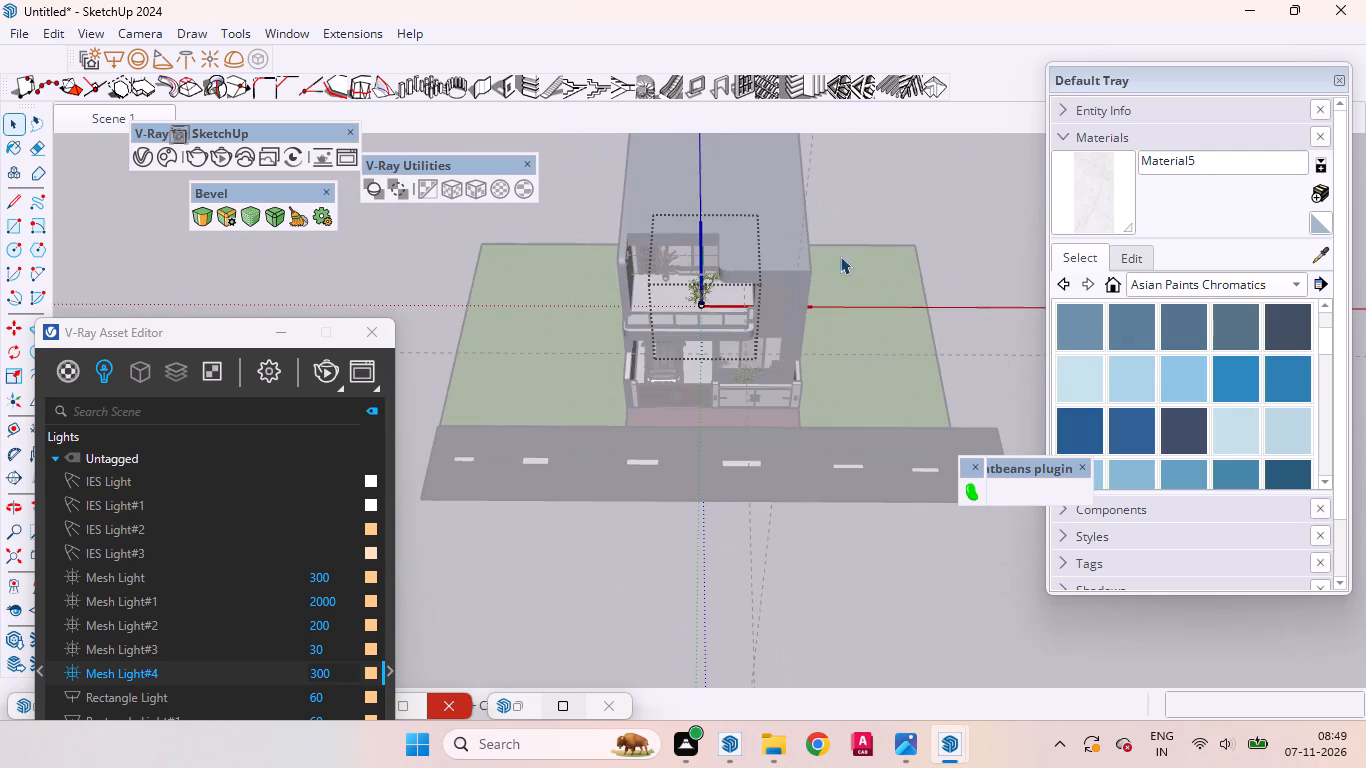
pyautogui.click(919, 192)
# Move the balcony's potted shrub about 4' 2 1/16" along the floor toward the slatted panel.
pyautogui.scroll(5, 693, 304)
pyautogui.moveTo(684, 312); pyautogui.dragTo(680, 199, button='middle')
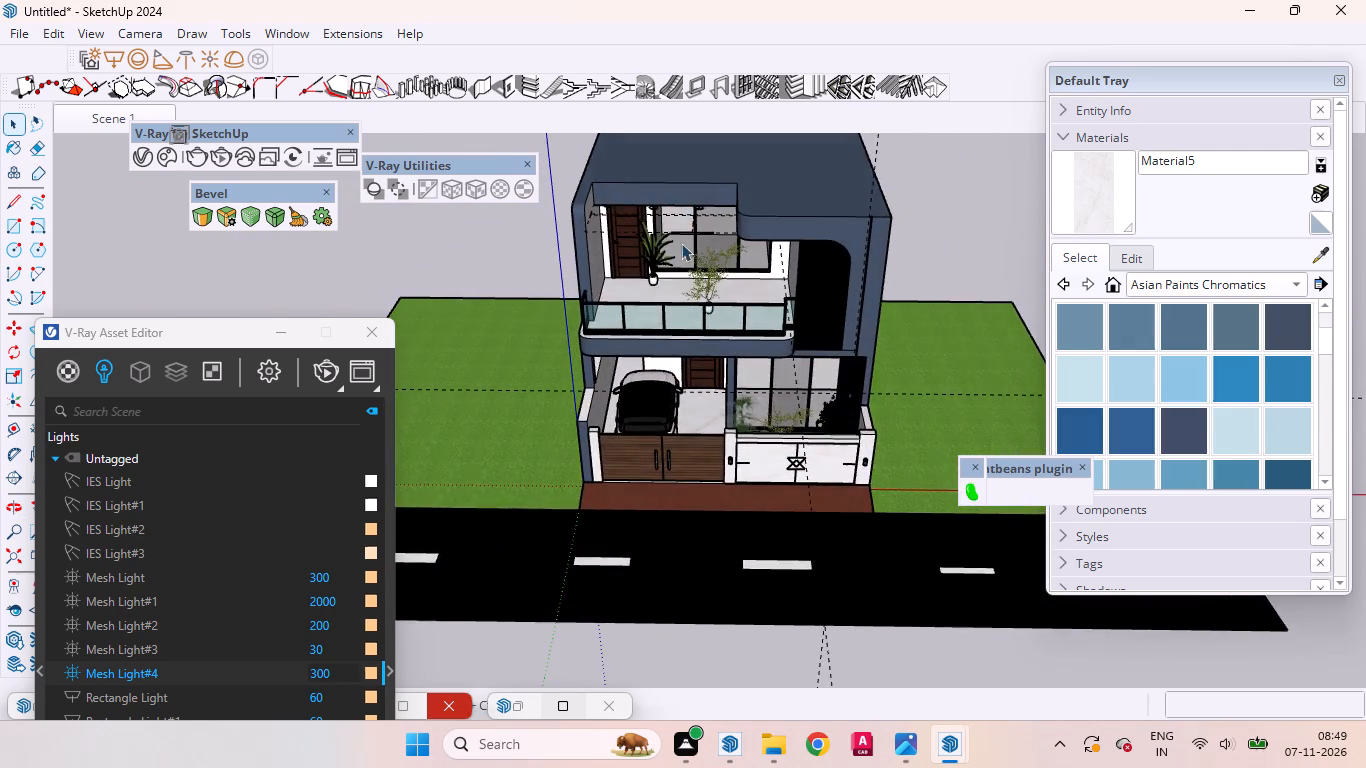
pyautogui.scroll(3, 683, 246)
pyautogui.scroll(-1, 684, 246)
pyautogui.scroll(4, 684, 246)
pyautogui.scroll(-5, 703, 265)
pyautogui.click(716, 294)
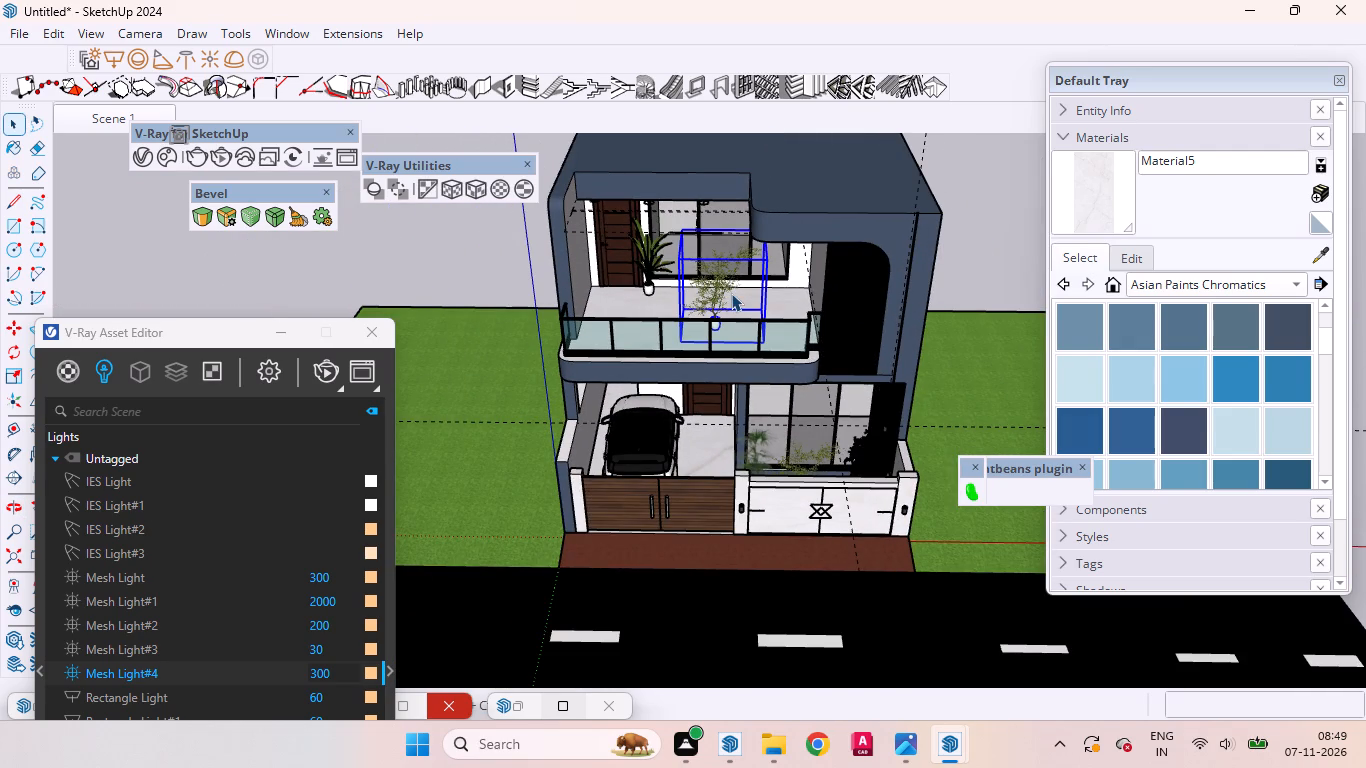
pyautogui.press('m')
pyautogui.click(732, 293)
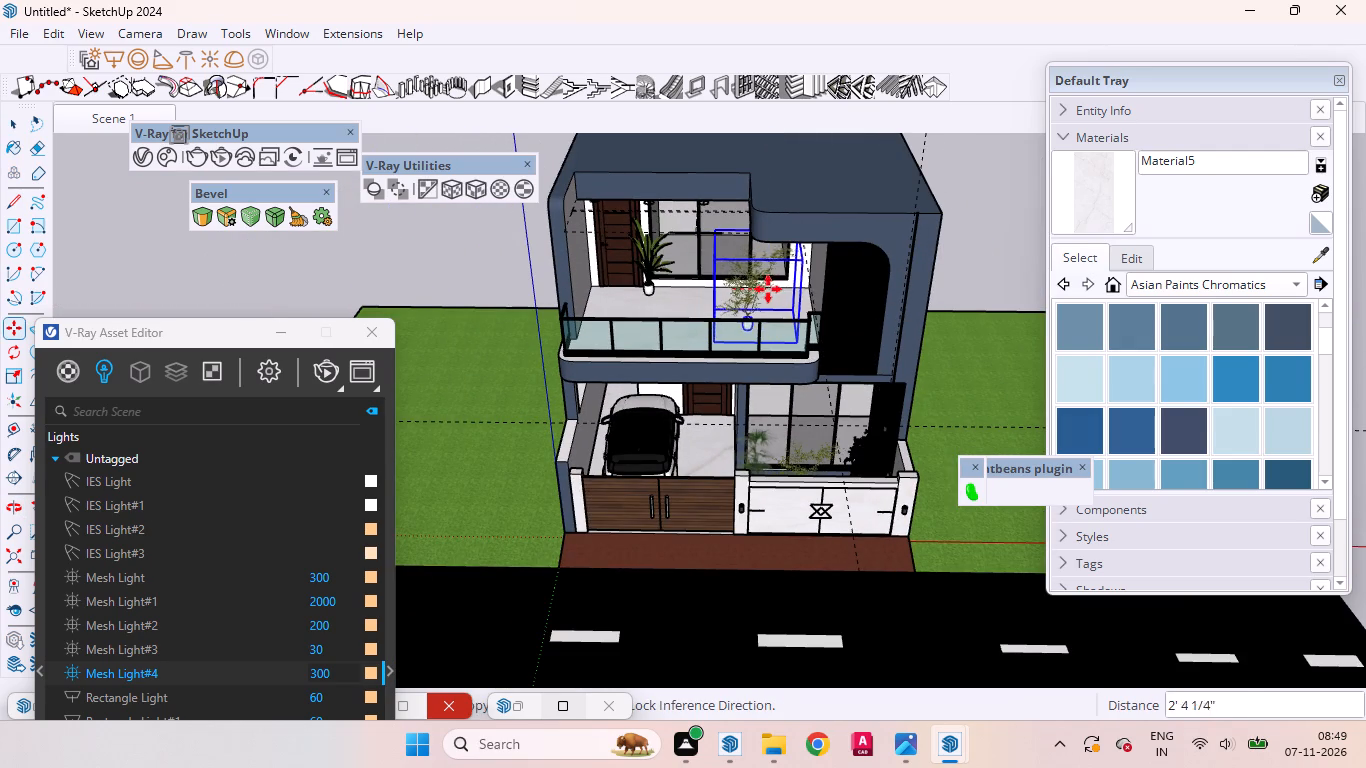
pyautogui.click(792, 301)
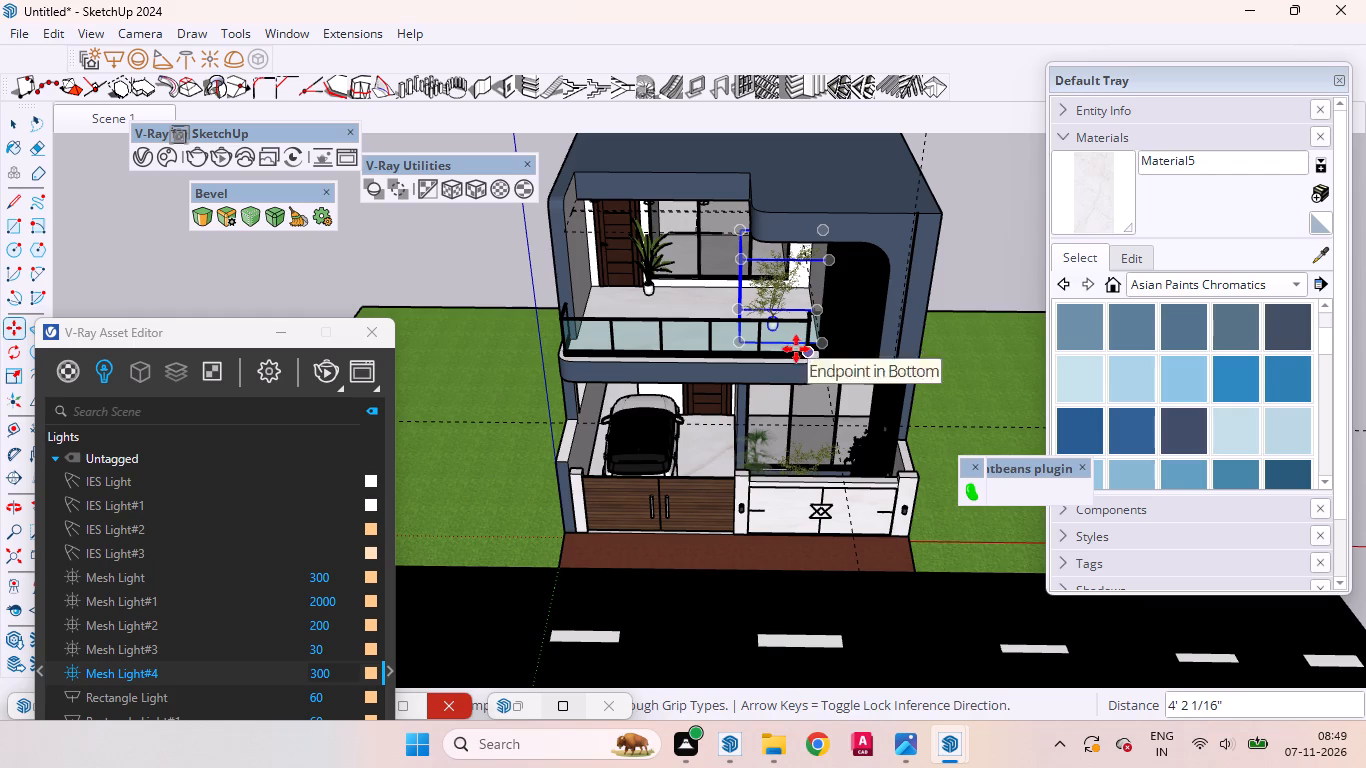
pyautogui.press('space')
# Shift the balcony's potted shrub about 1' 1 5/16" across the floor toward the front glass railing.
pyautogui.click(458, 248)
pyautogui.scroll(6, 819, 242)
pyautogui.scroll(-13, 577, 318)
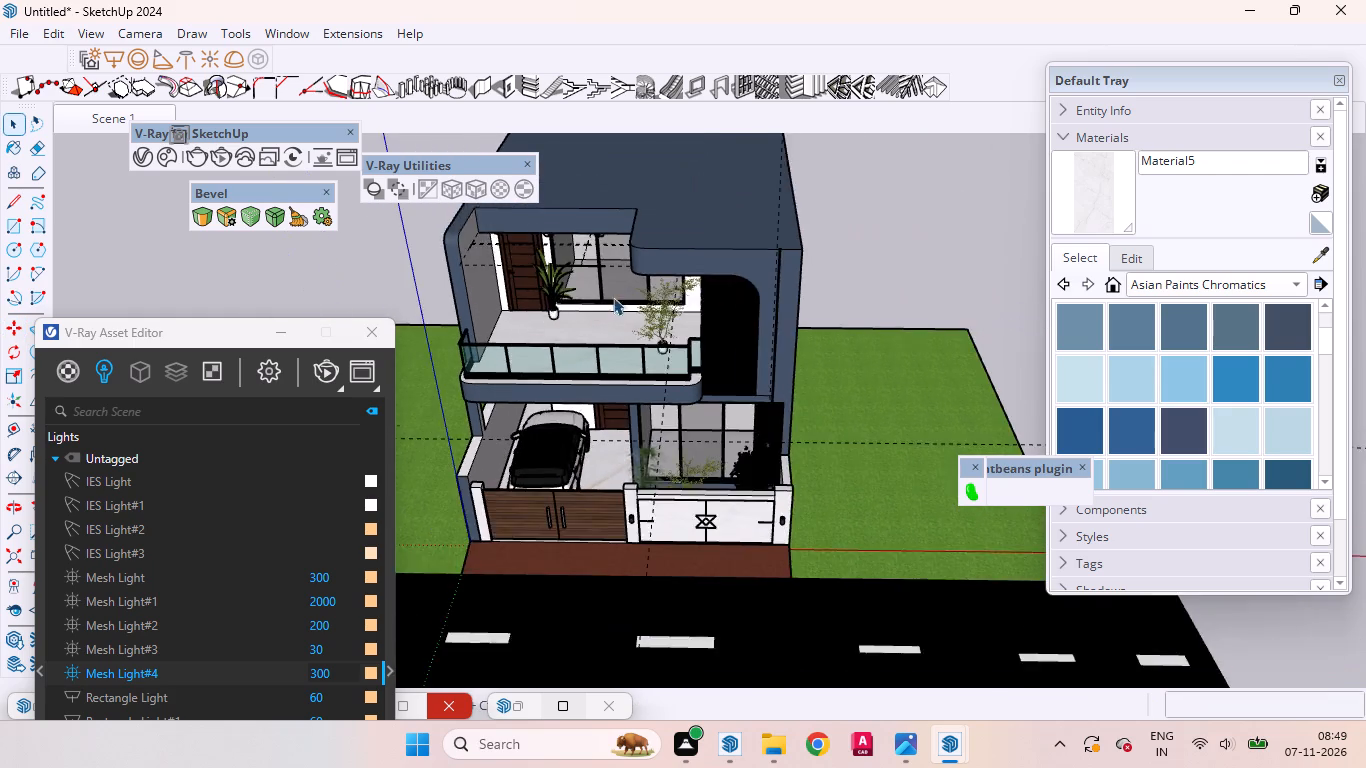
pyautogui.click(810, 230)
pyautogui.scroll(6, 570, 322)
pyautogui.moveTo(642, 337); pyautogui.dragTo(831, 297, button='middle')
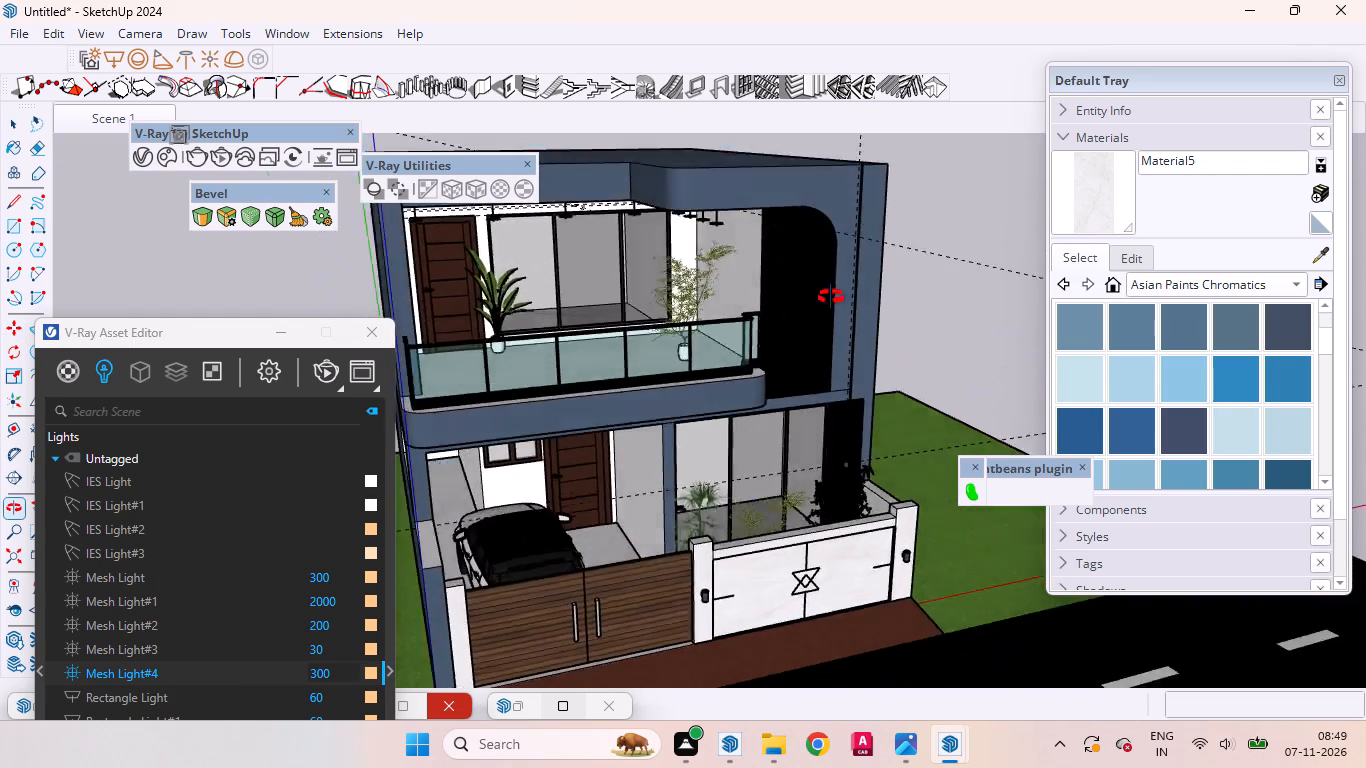
pyautogui.moveTo(831, 297); pyautogui.dragTo(843, 303, button='middle')
pyautogui.scroll(11, 710, 303)
pyautogui.moveTo(633, 365); pyautogui.dragTo(884, 425, button='middle')
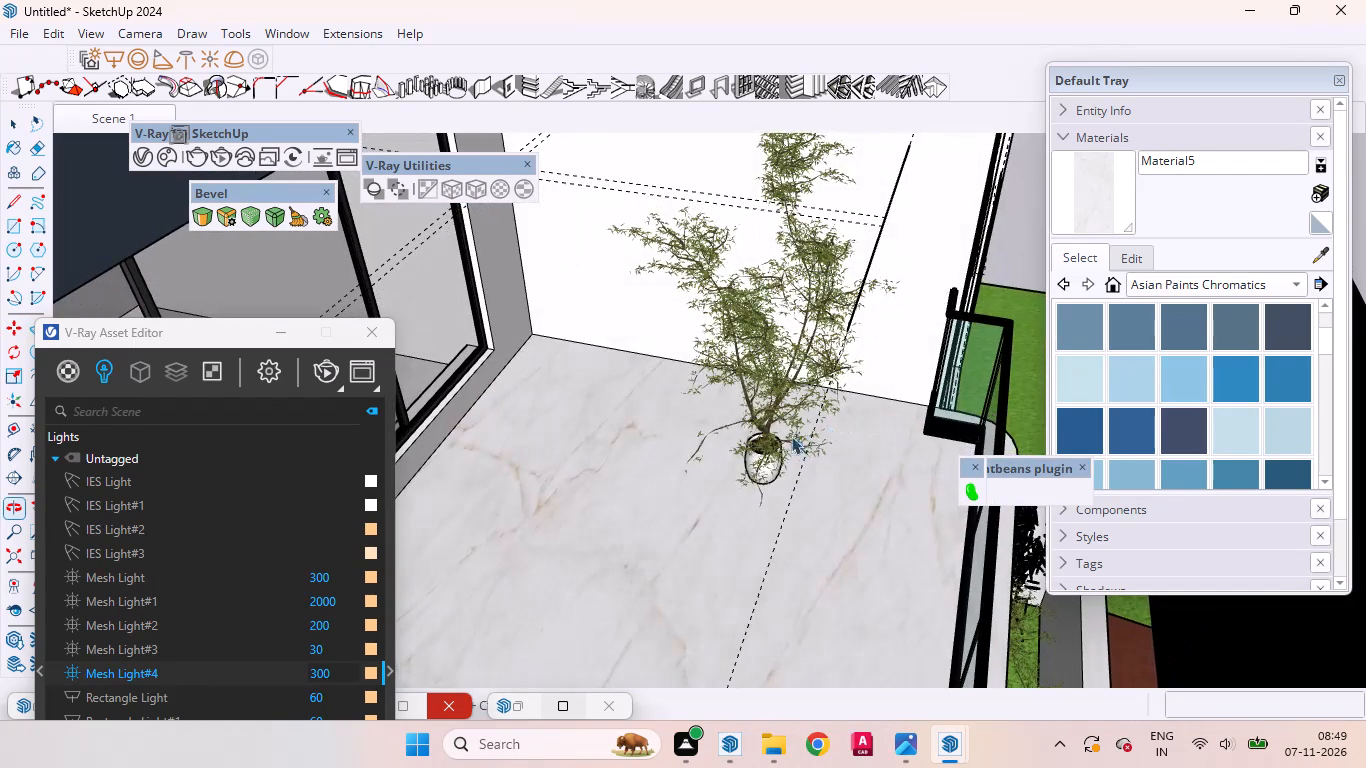
pyautogui.click(779, 421)
pyautogui.press('m')
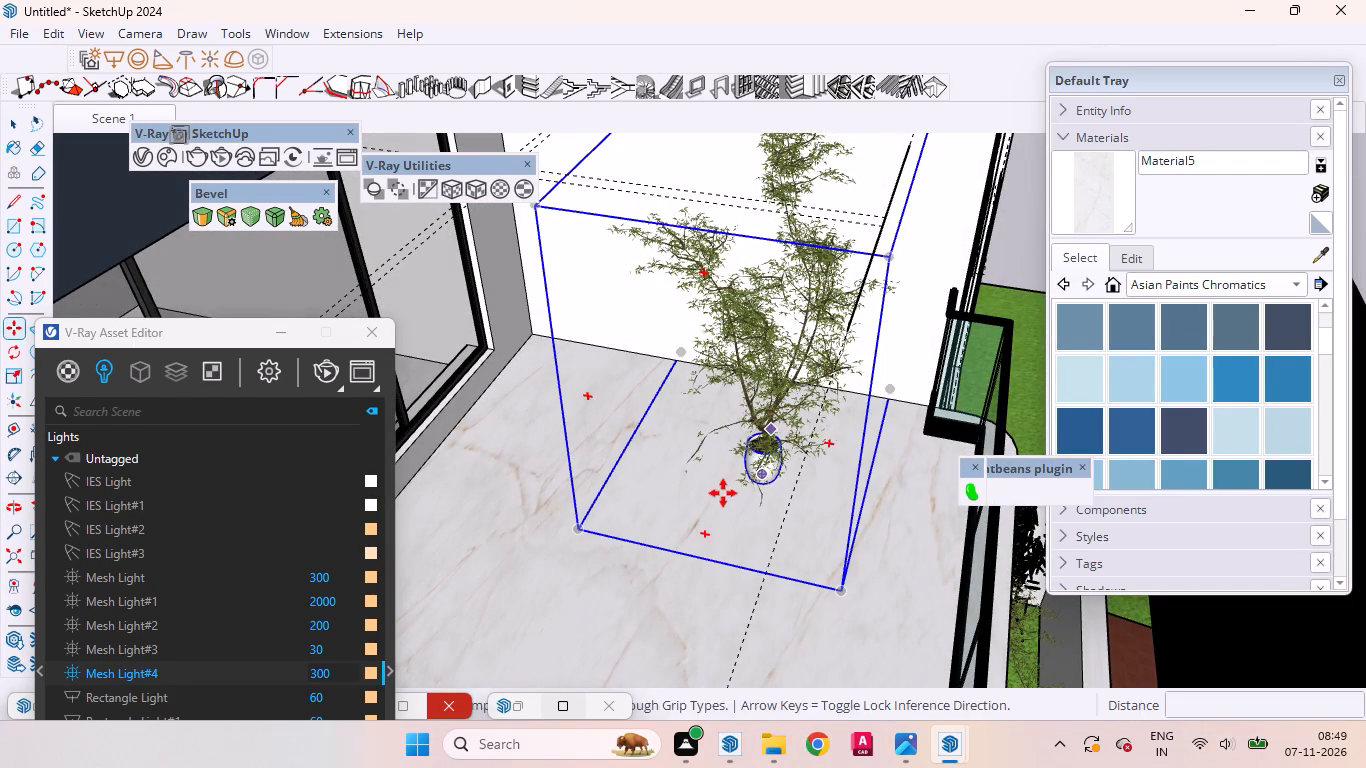
pyautogui.click(720, 491)
pyautogui.click(776, 483)
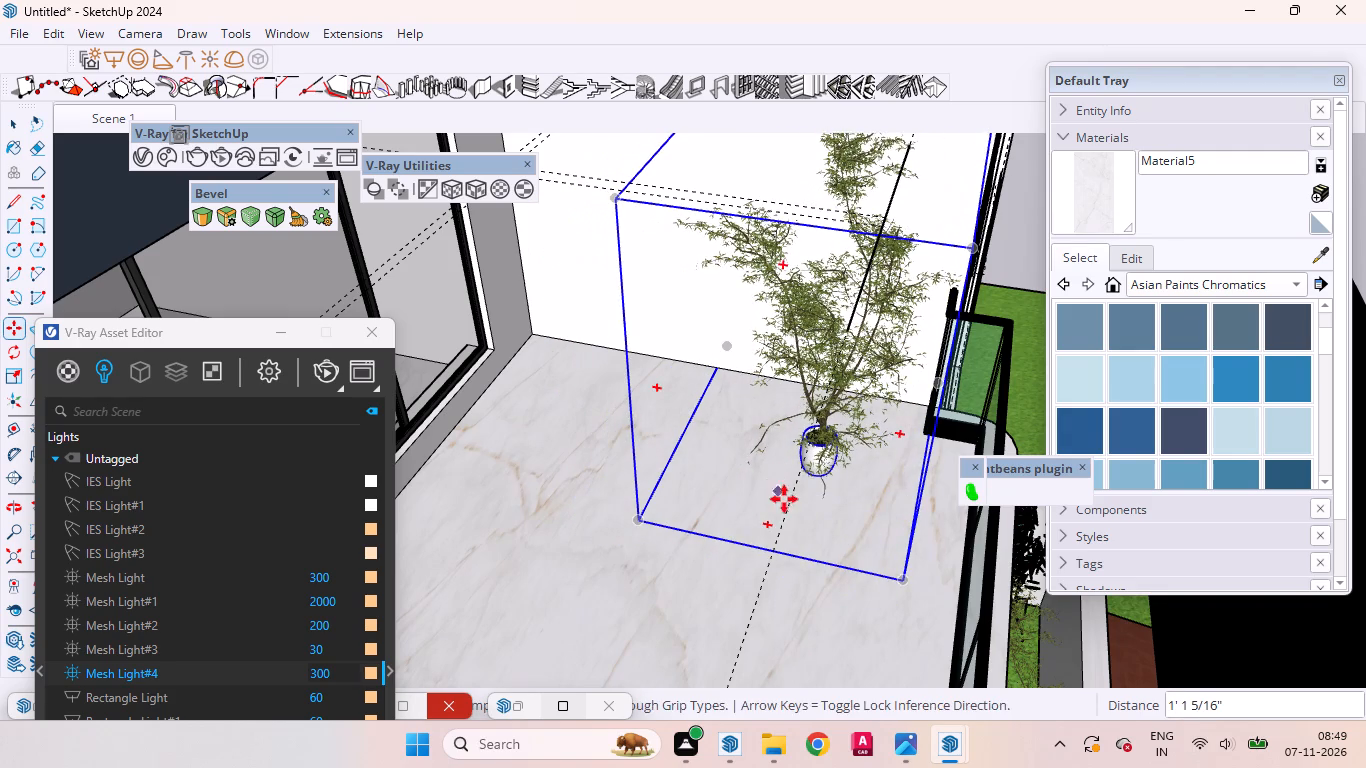
pyautogui.press('space')
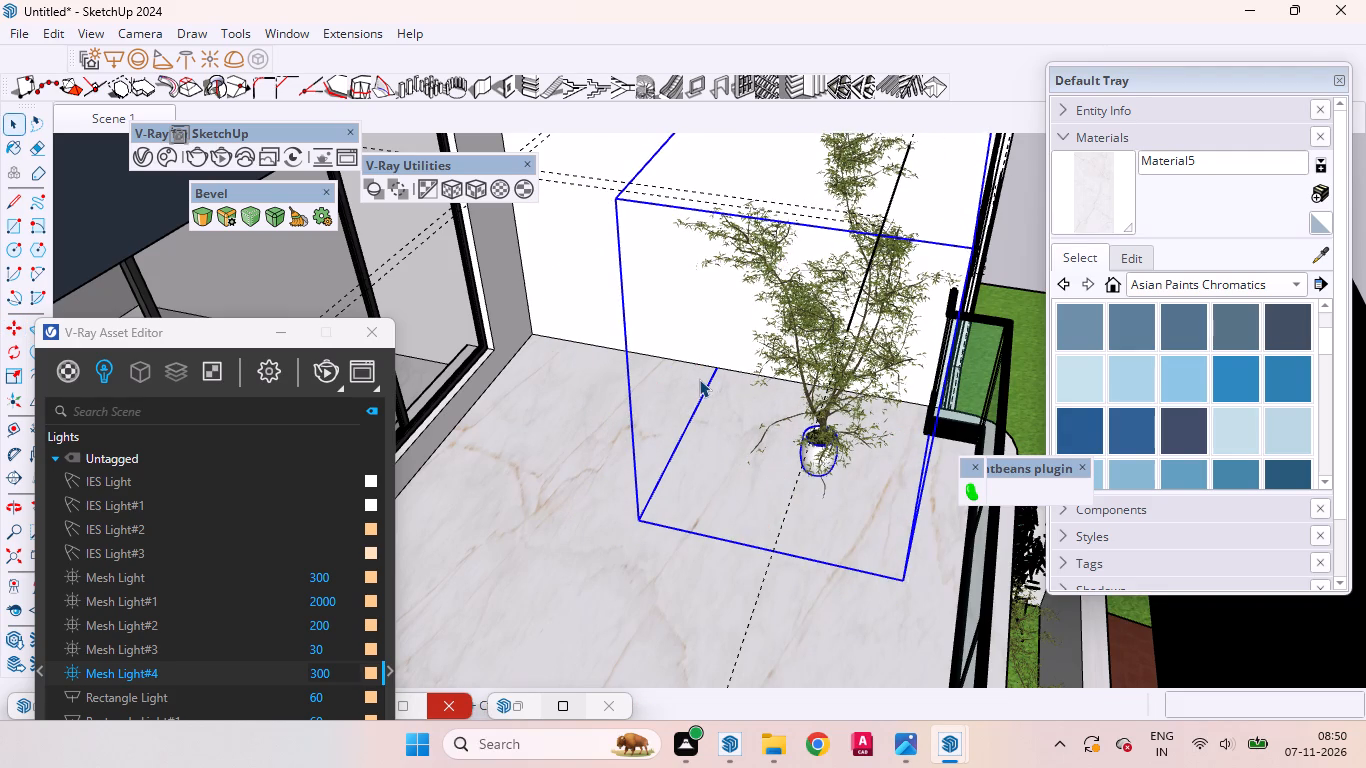
pyautogui.press('space')
# Examine the potted shrub's placement on the balcony from the front of the house.
pyautogui.scroll(-8, 486, 370)
pyautogui.scroll(3, 480, 349)
pyautogui.scroll(-1, 480, 349)
pyautogui.moveTo(525, 334); pyautogui.dragTo(142, 279, button='middle')
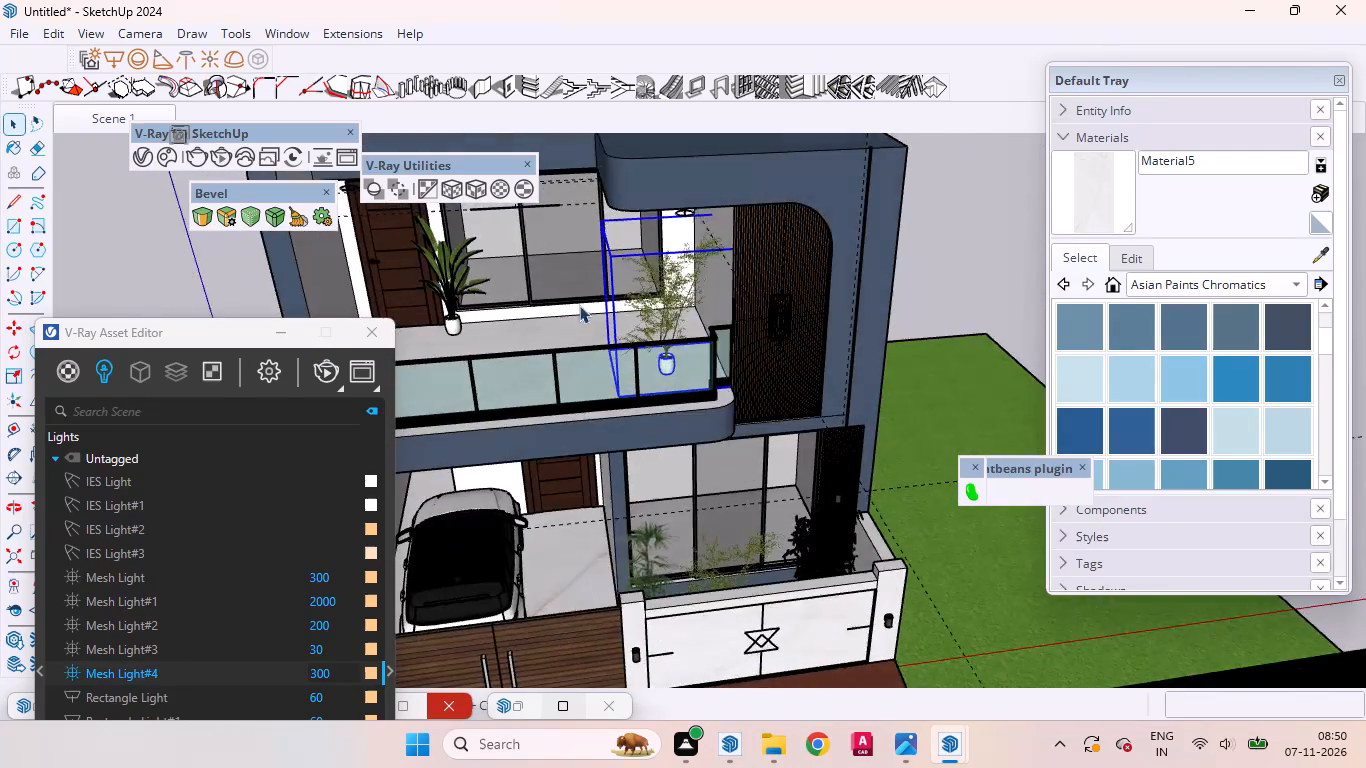
pyautogui.scroll(-9, 633, 299)
pyautogui.click(928, 231)
pyautogui.scroll(12, 693, 273)
pyautogui.moveTo(679, 316); pyautogui.dragTo(618, 292, button='middle')
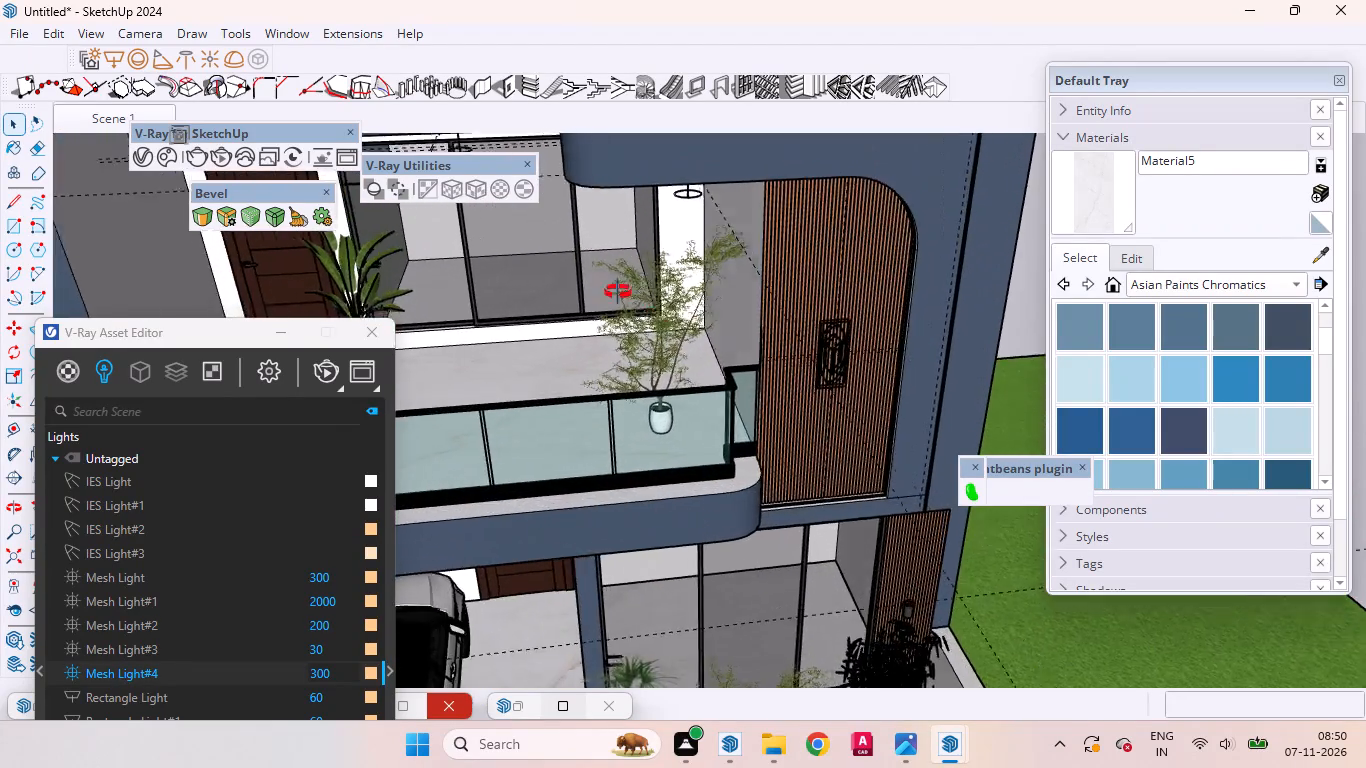
pyautogui.moveTo(618, 292); pyautogui.dragTo(589, 214, button='middle')
pyautogui.scroll(-1, 775, 272)
pyautogui.scroll(1, 775, 272)
pyautogui.scroll(-4, 775, 272)
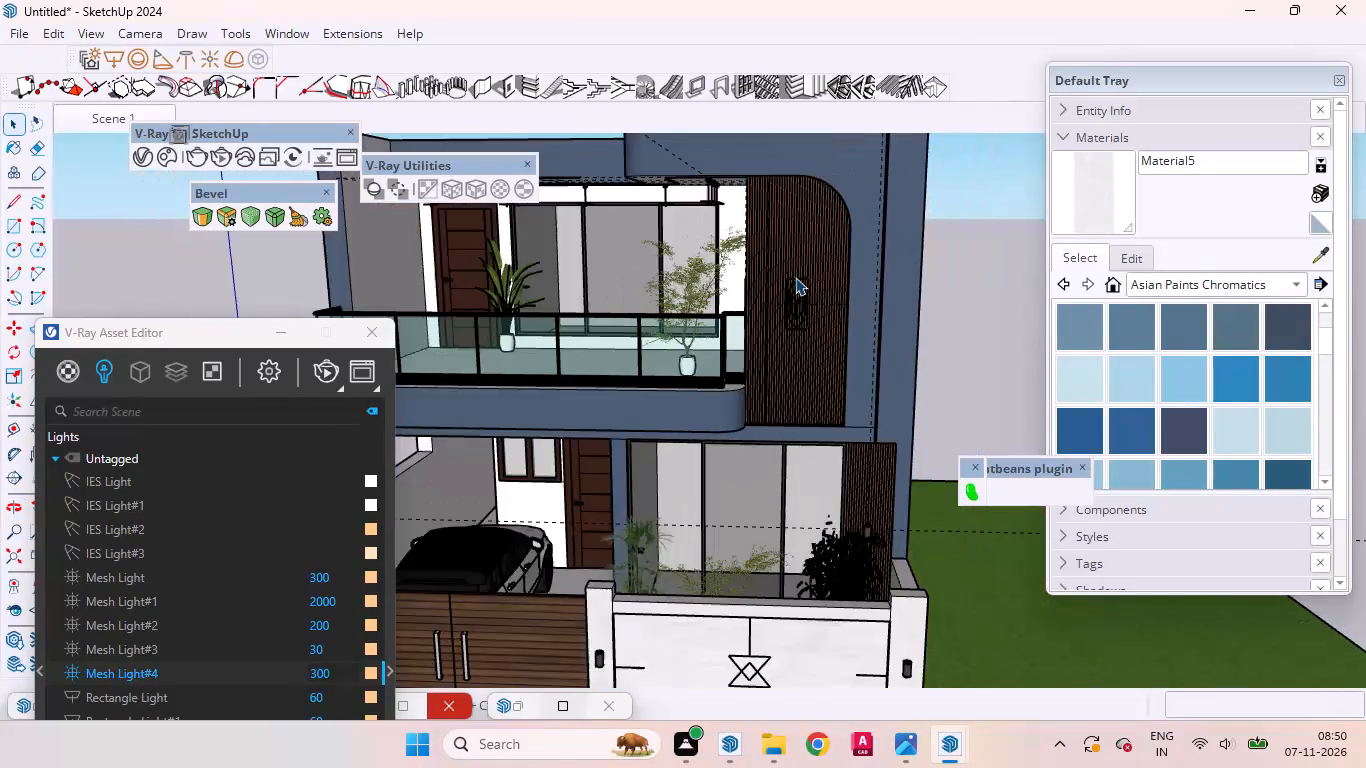
pyautogui.scroll(-9, 795, 277)
pyautogui.click(945, 318)
# Erase the potted palm from the ground-floor planting bed, at the end nearest the car porch.
pyautogui.scroll(8, 715, 344)
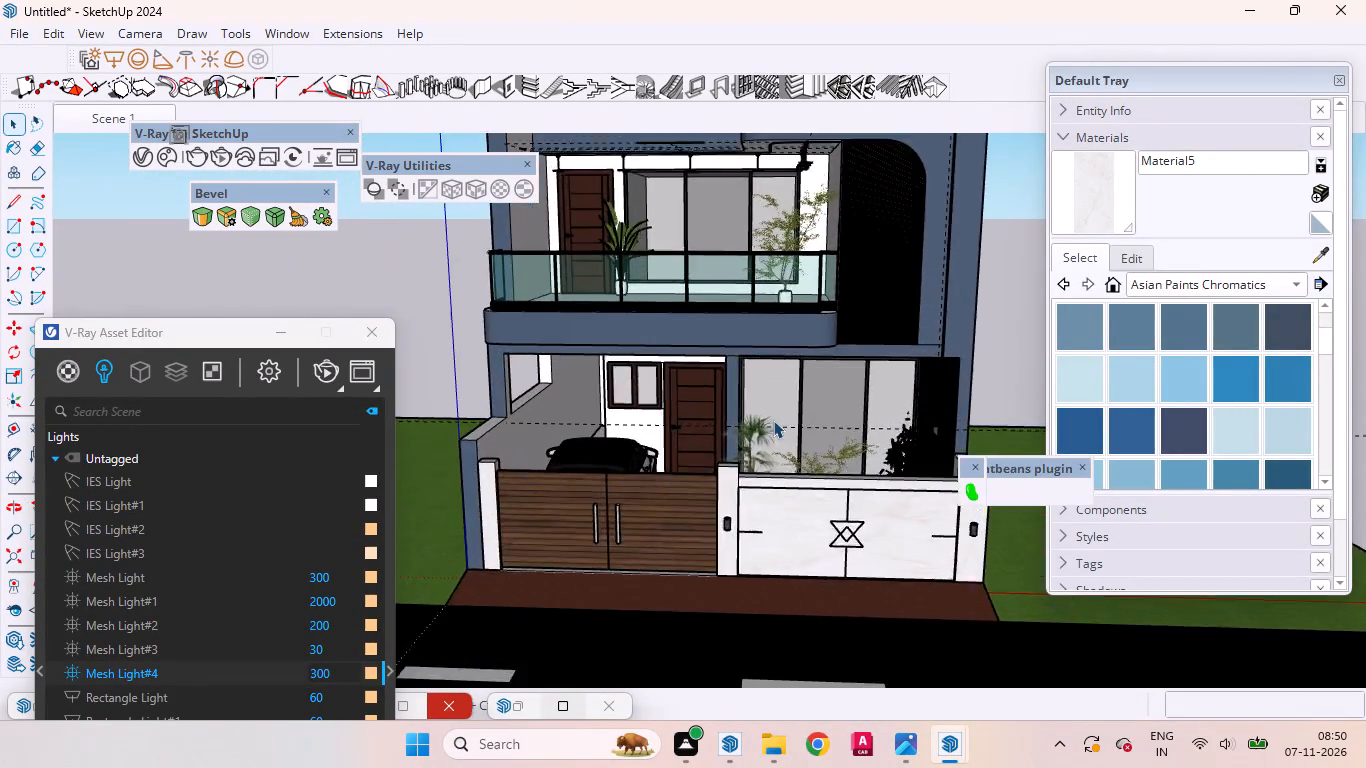
pyautogui.scroll(17, 773, 420)
pyautogui.moveTo(674, 507); pyautogui.dragTo(716, 542, button='middle')
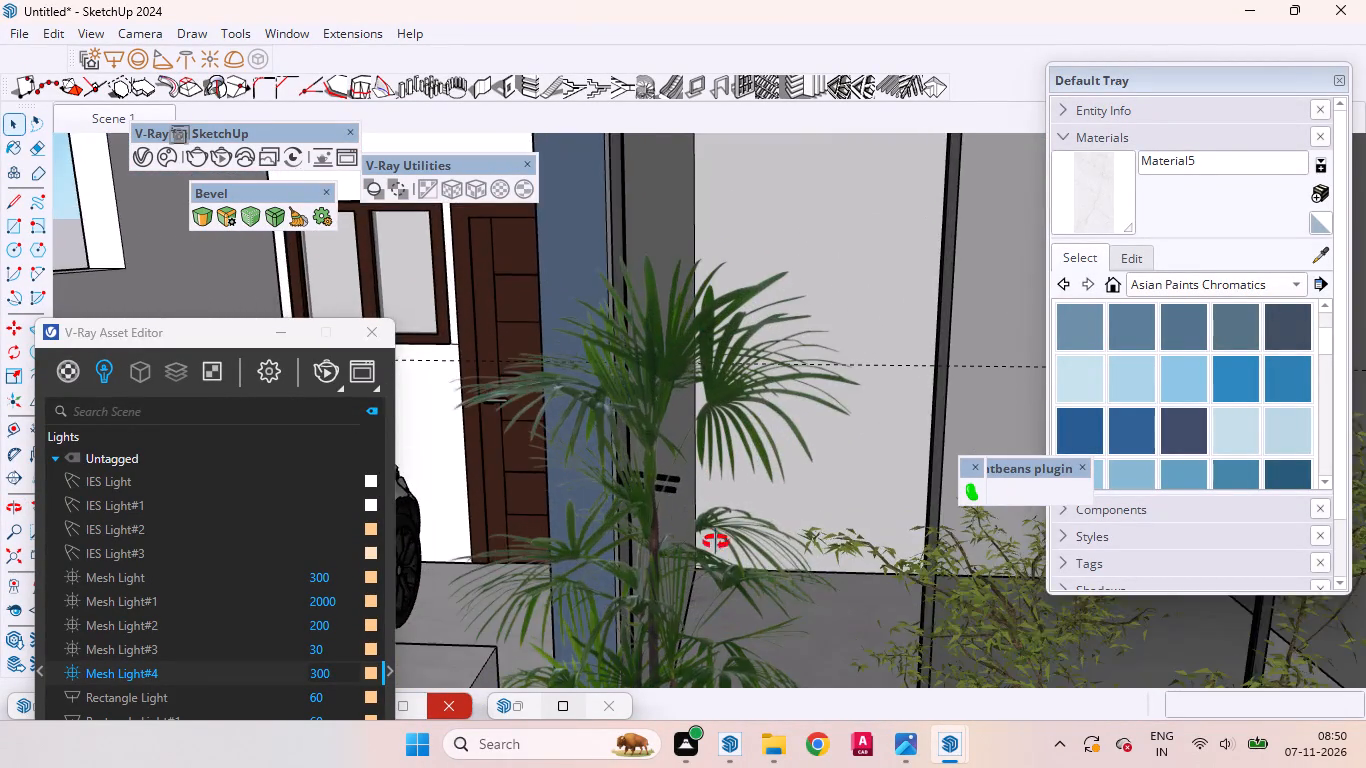
pyautogui.moveTo(716, 542); pyautogui.dragTo(636, 707, button='middle')
pyautogui.scroll(-3, 736, 550)
pyautogui.scroll(2, 736, 539)
pyautogui.scroll(-3, 736, 536)
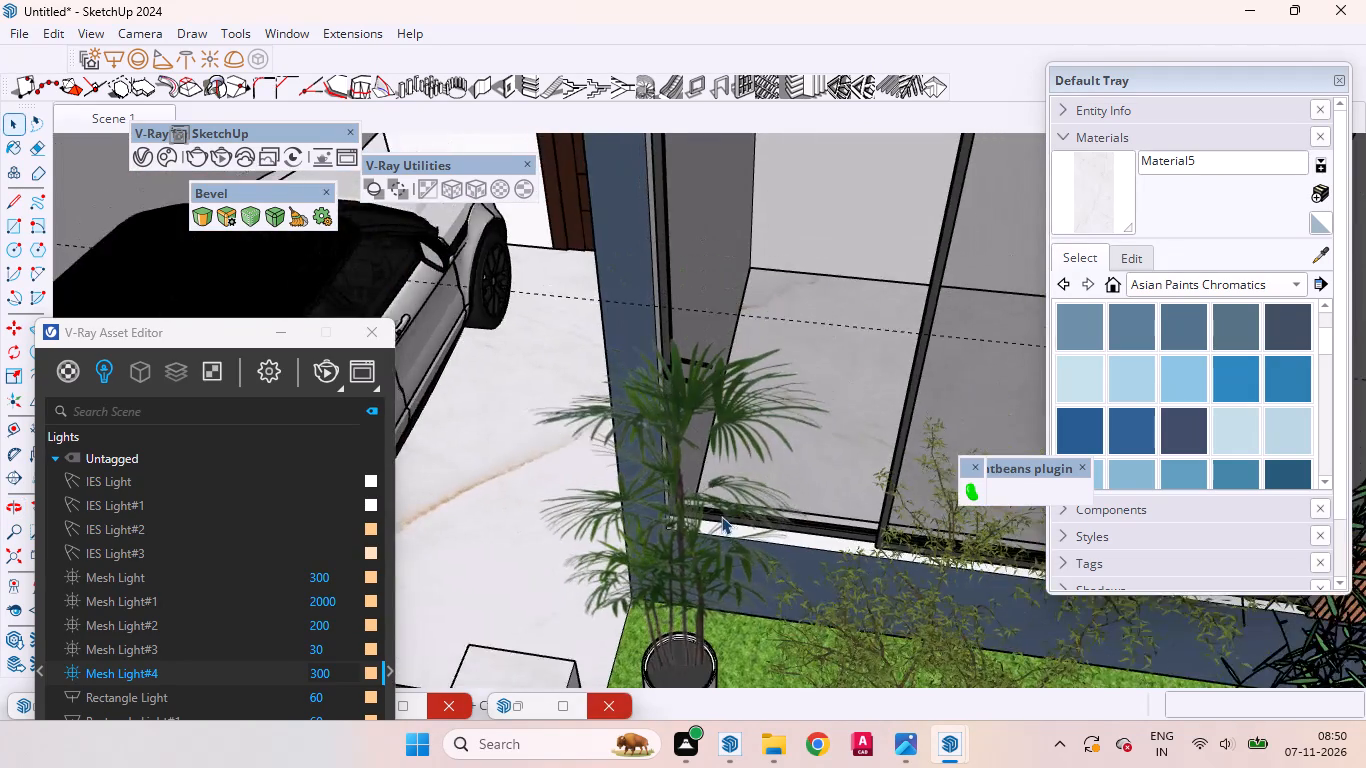
pyautogui.scroll(-5, 721, 516)
pyautogui.scroll(2, 718, 501)
pyautogui.scroll(-5, 718, 501)
pyautogui.moveTo(705, 551); pyautogui.dragTo(768, 752, button='middle')
pyautogui.scroll(3, 702, 545)
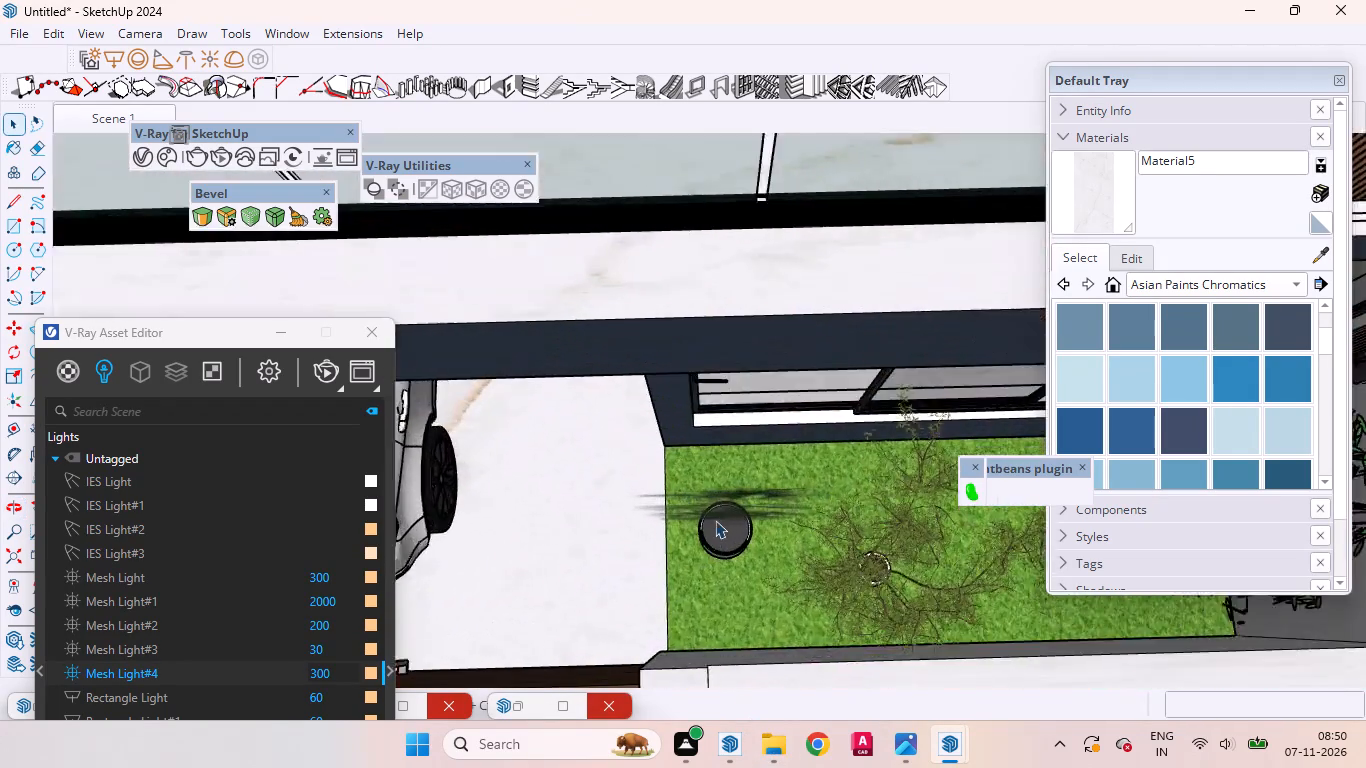
pyautogui.scroll(8, 715, 520)
pyautogui.scroll(-2, 723, 511)
pyautogui.scroll(2, 723, 511)
pyautogui.click(746, 572)
pyautogui.rightClick(740, 565)
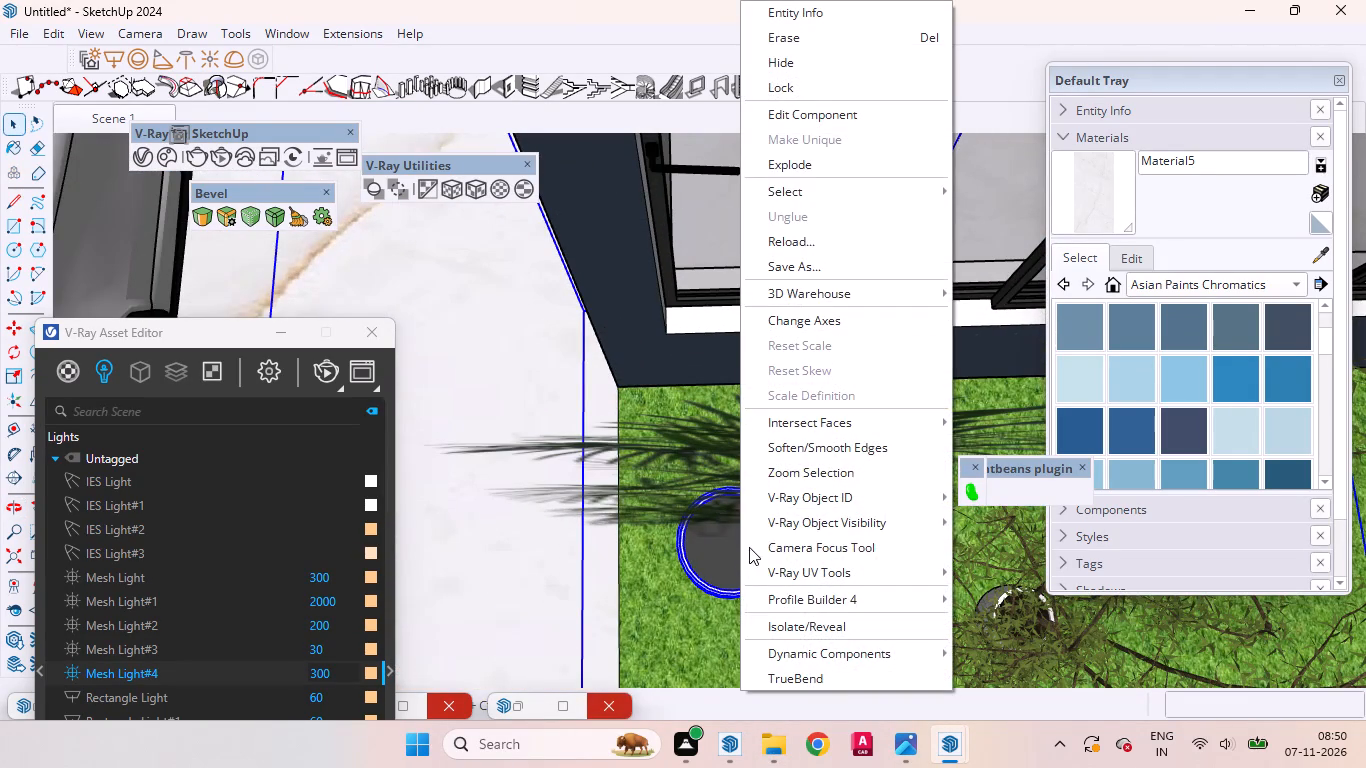
pyautogui.click(786, 46)
# Examine the front facade and the balcony's potted shrub from closer and farther viewpoints.
pyautogui.scroll(-4, 694, 480)
pyautogui.scroll(1, 694, 480)
pyautogui.scroll(-20, 694, 479)
pyautogui.scroll(-5, 694, 479)
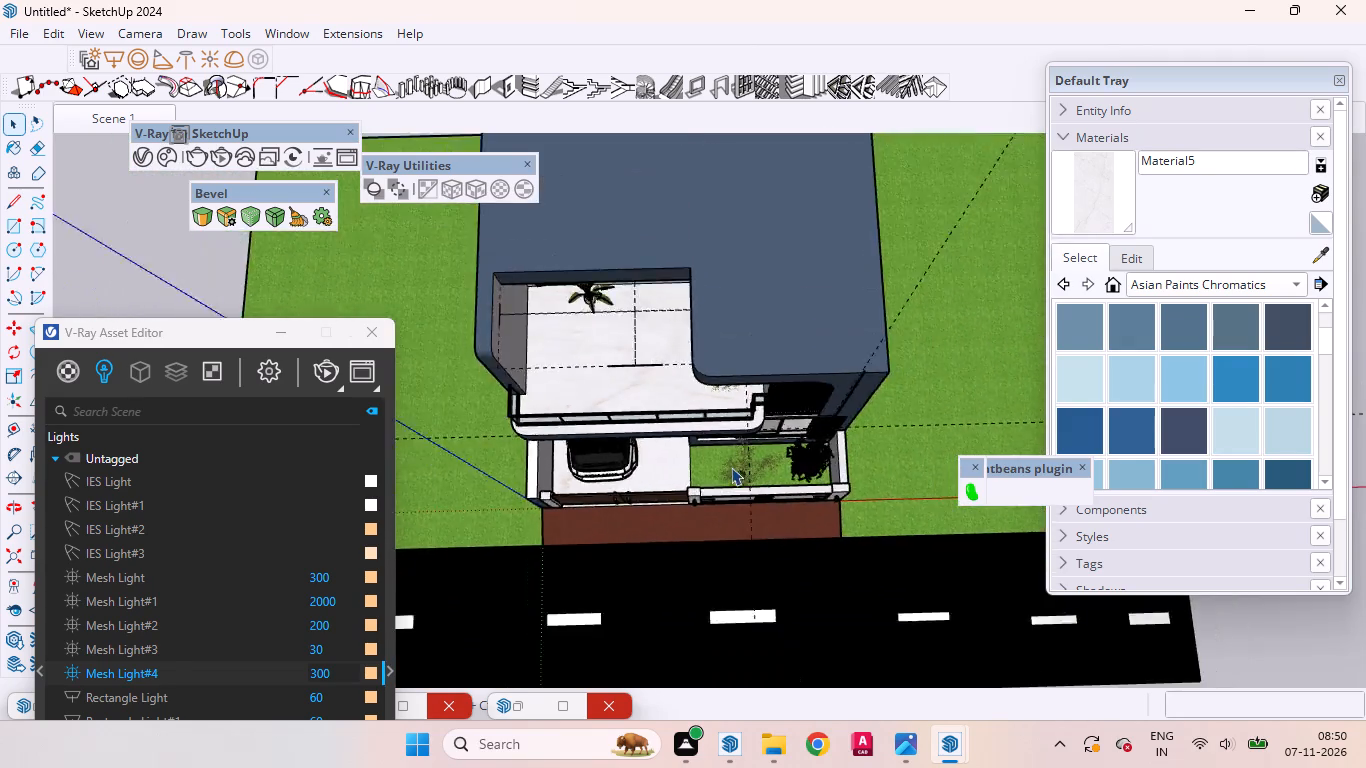
pyautogui.scroll(-4, 731, 467)
pyautogui.scroll(1, 723, 519)
pyautogui.moveTo(719, 500); pyautogui.dragTo(753, 175, button='middle')
pyautogui.scroll(7, 787, 377)
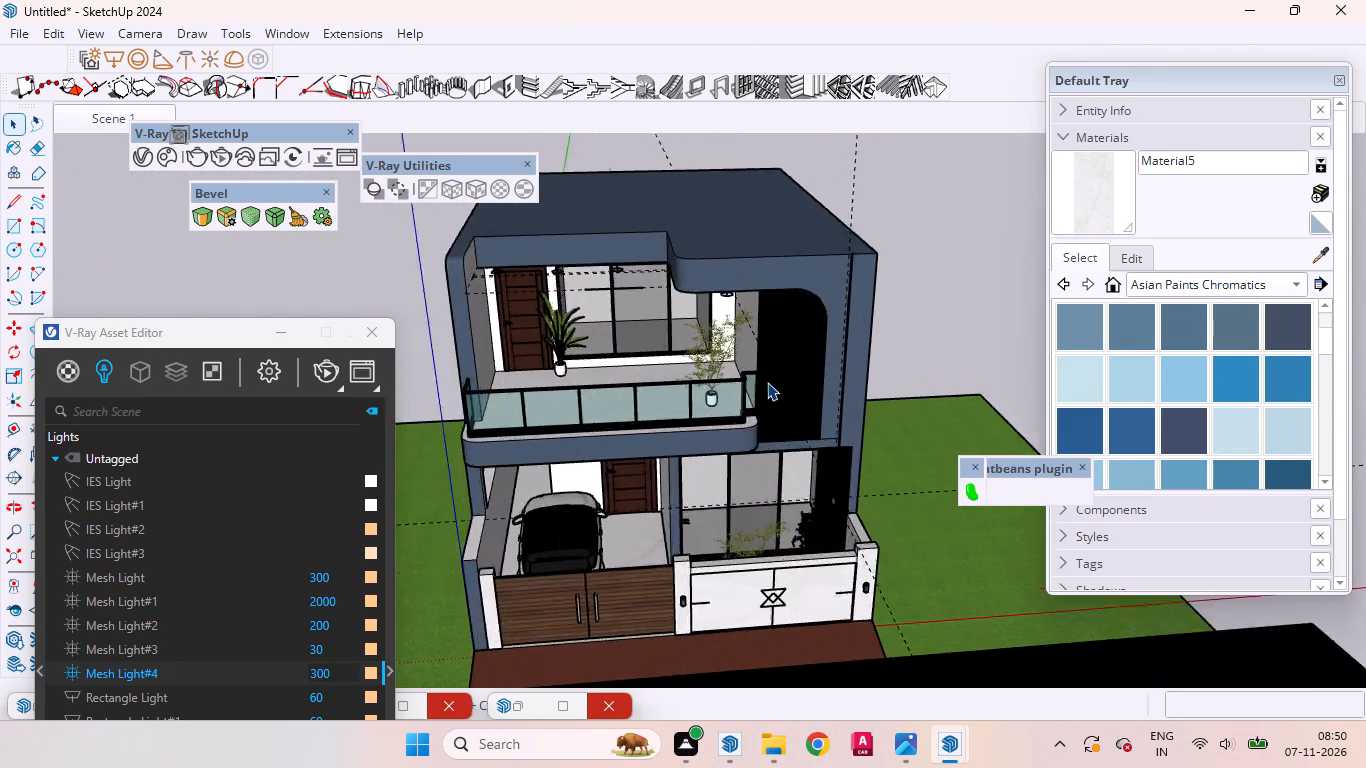
pyautogui.scroll(11, 767, 382)
pyautogui.scroll(-1, 662, 320)
pyautogui.scroll(1, 662, 320)
pyautogui.moveTo(685, 386); pyautogui.dragTo(681, 298, button='middle')
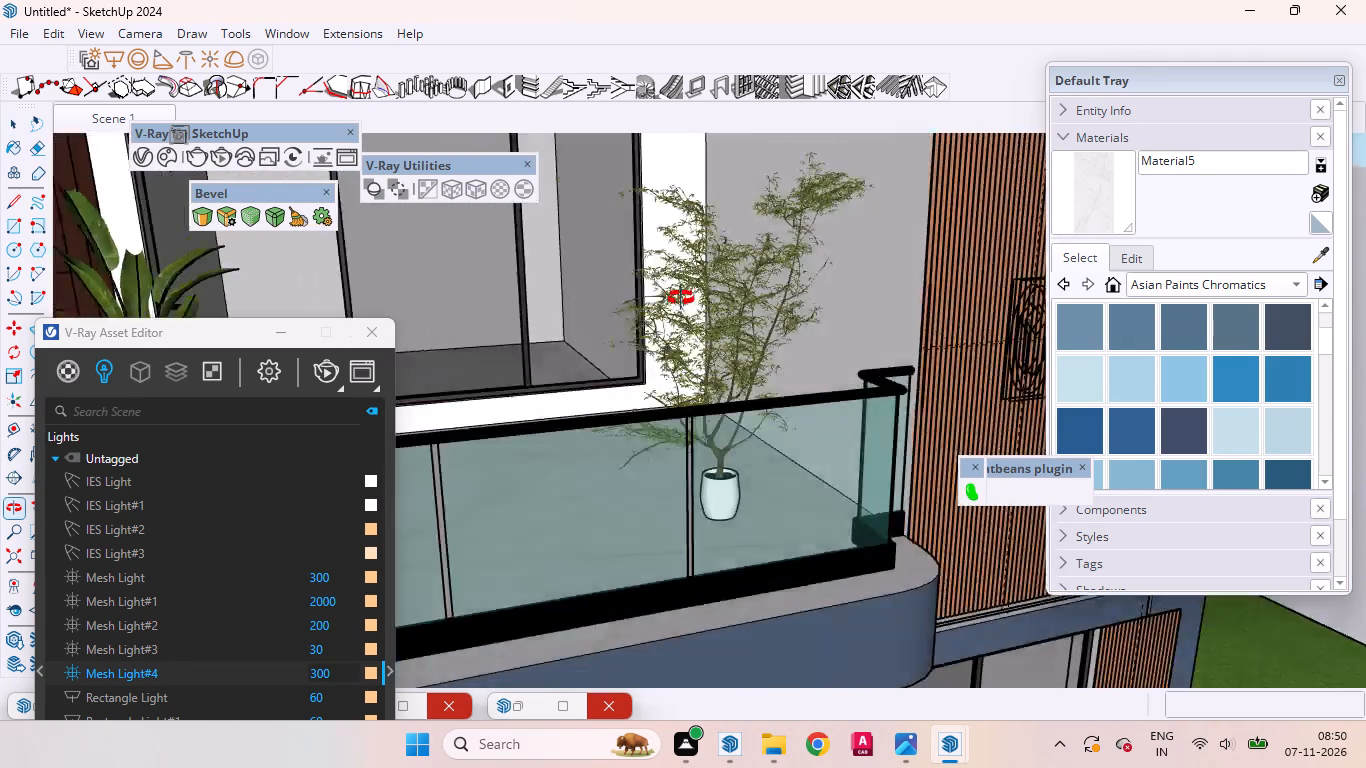
pyautogui.moveTo(681, 298); pyautogui.dragTo(632, 320, button='middle')
pyautogui.scroll(1, 637, 320)
pyautogui.scroll(-20, 646, 320)
pyautogui.scroll(-1, 646, 320)
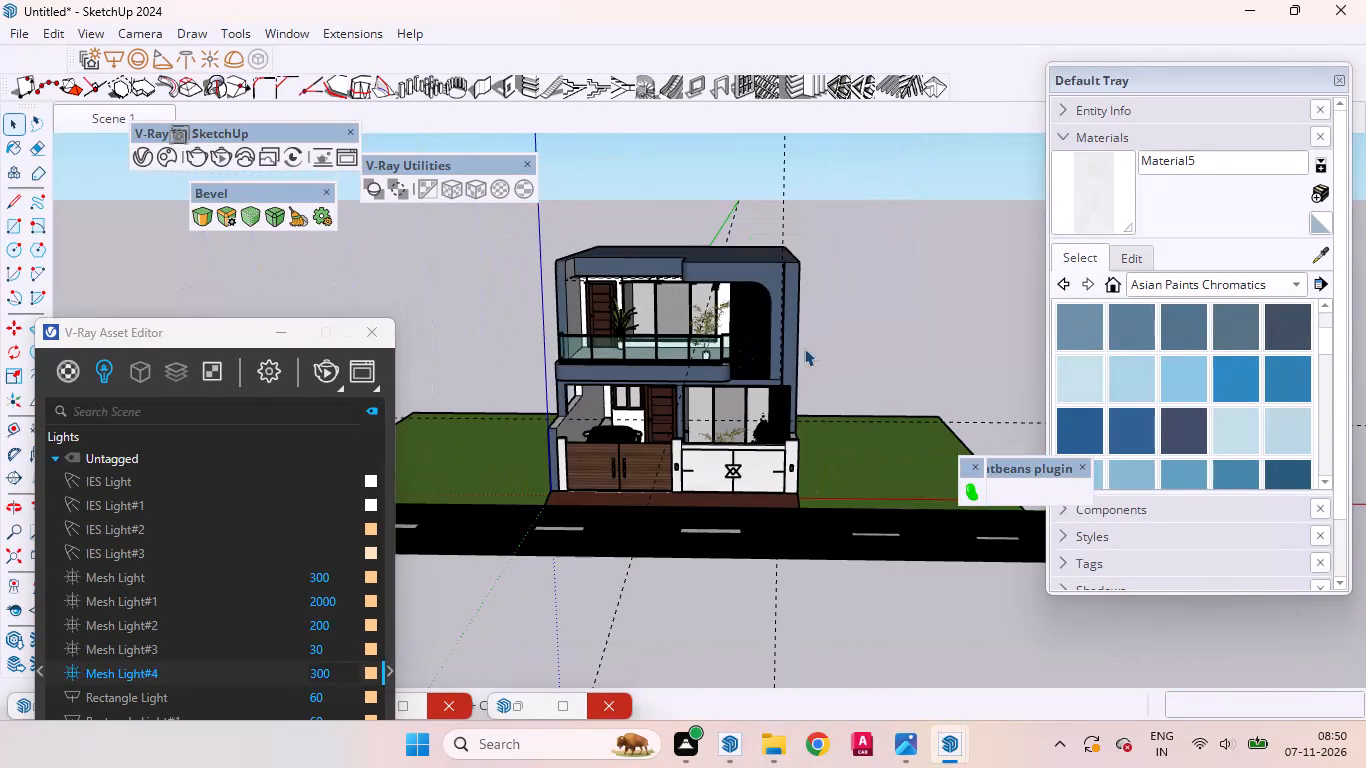
# Erase the dashed construction guide lines running vertically, diagonally and horizontally across the house and lawn.
pyautogui.click(928, 315)
pyautogui.moveTo(828, 190); pyautogui.dragTo(682, 103)
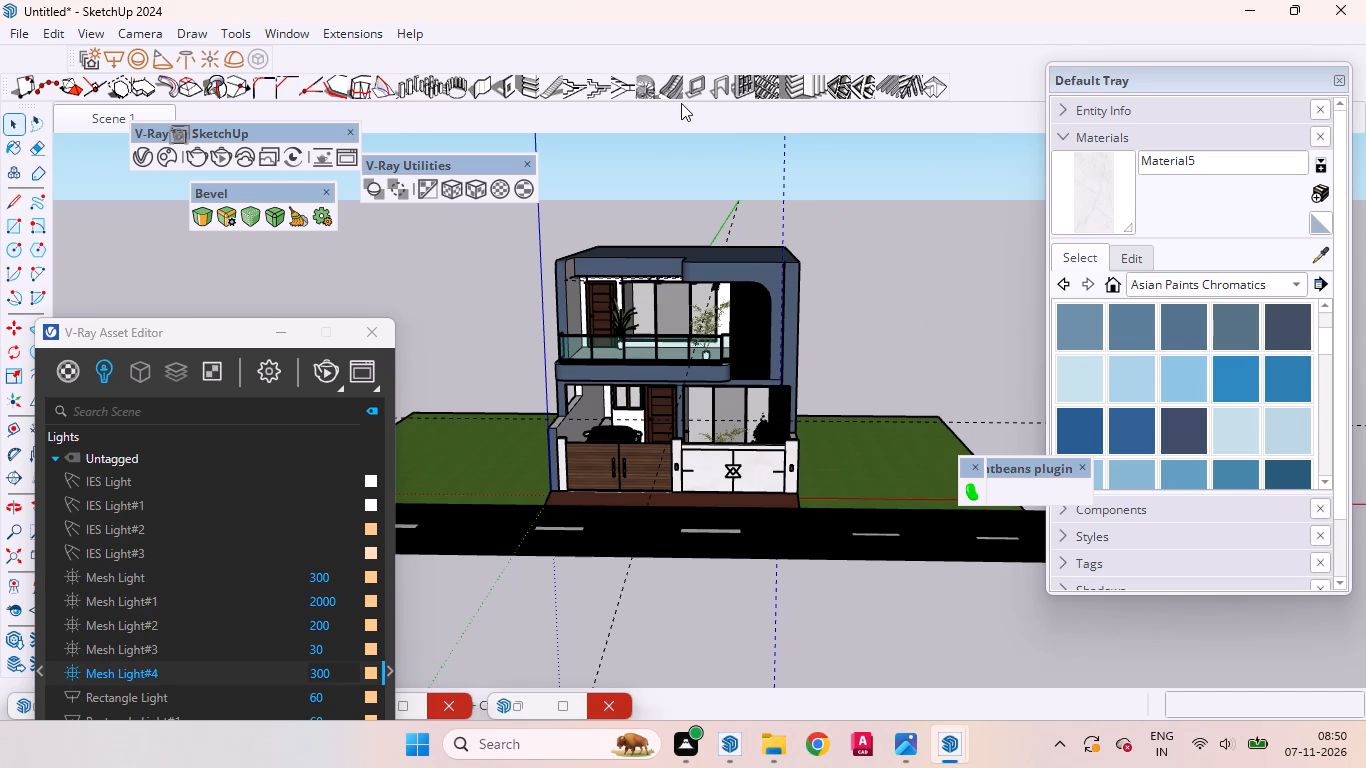
pyautogui.press('Delete')
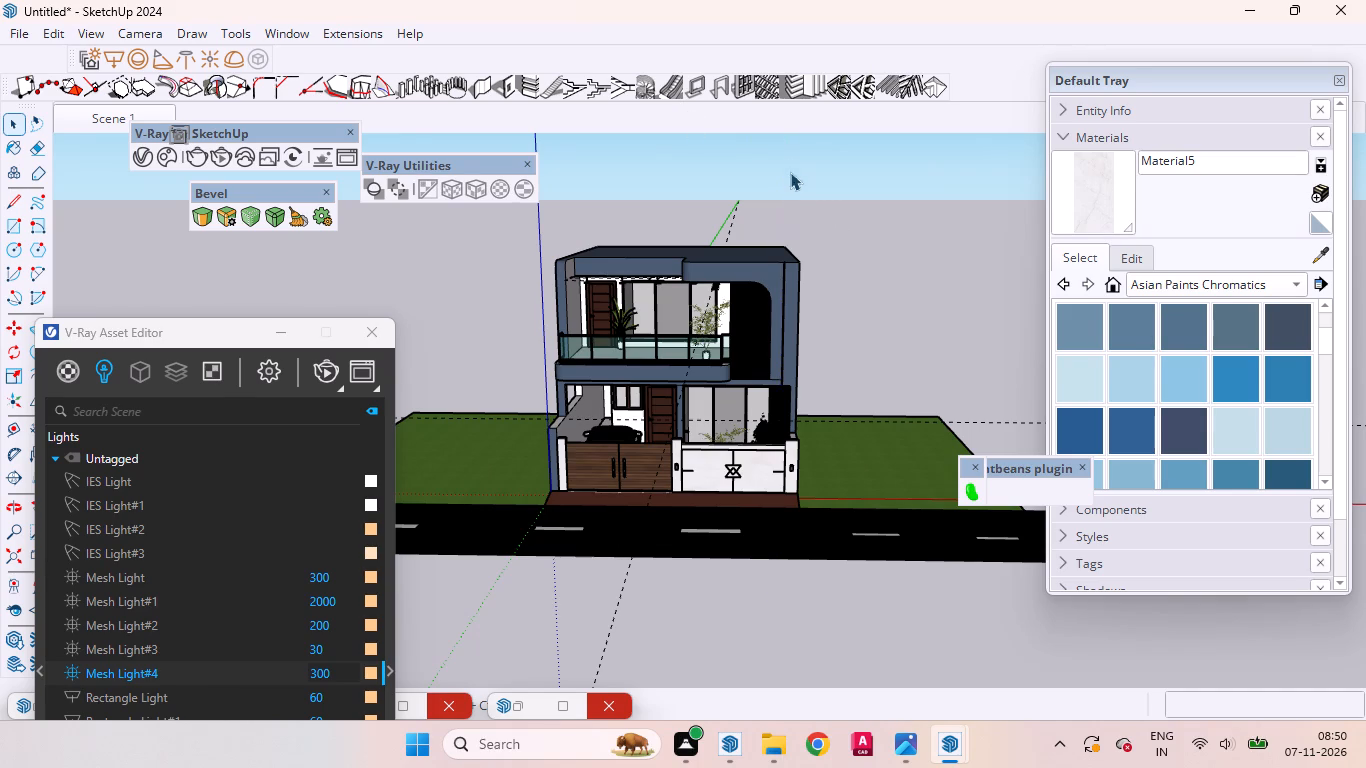
pyautogui.moveTo(766, 220); pyautogui.dragTo(637, 137)
pyautogui.press('Delete')
pyautogui.click(730, 223)
pyautogui.rightClick(731, 223)
pyautogui.click(757, 249)
pyautogui.click(973, 424)
pyautogui.rightClick(974, 424)
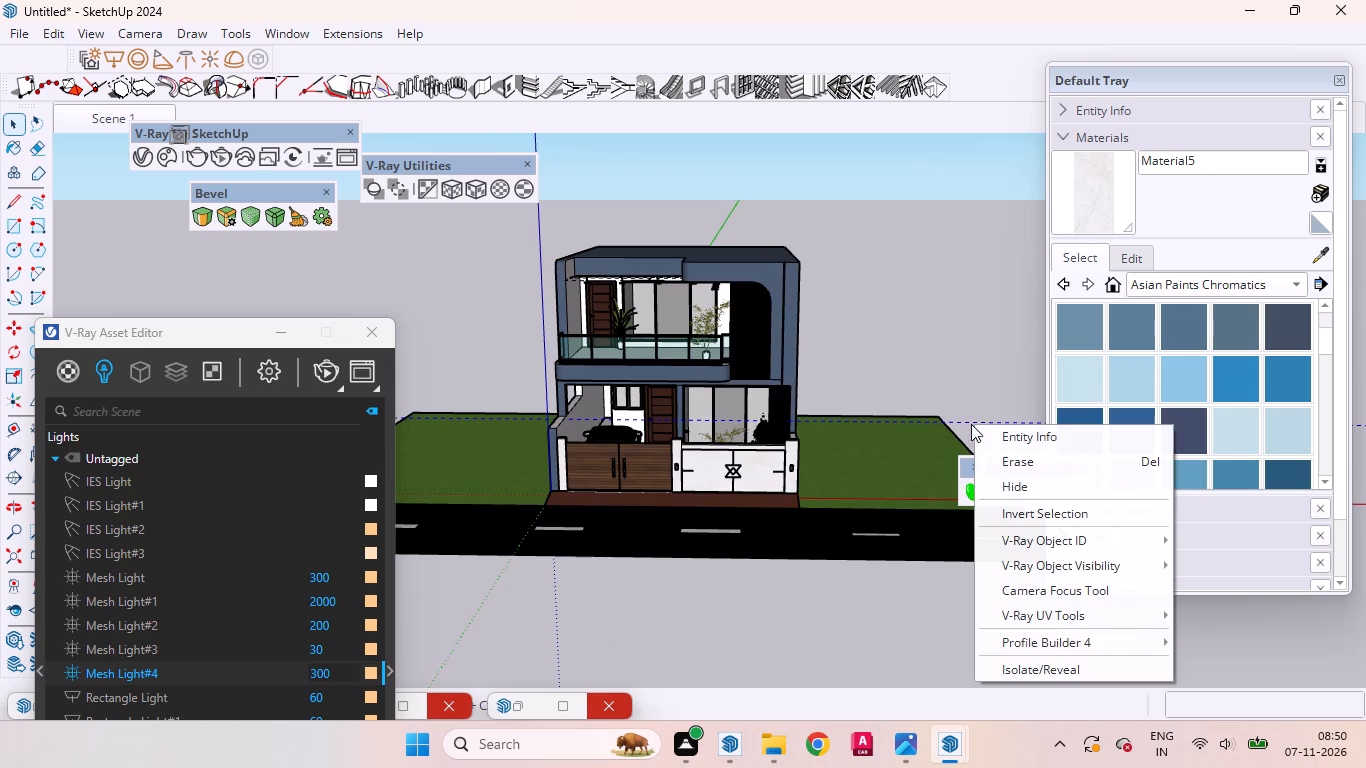
pyautogui.click(998, 452)
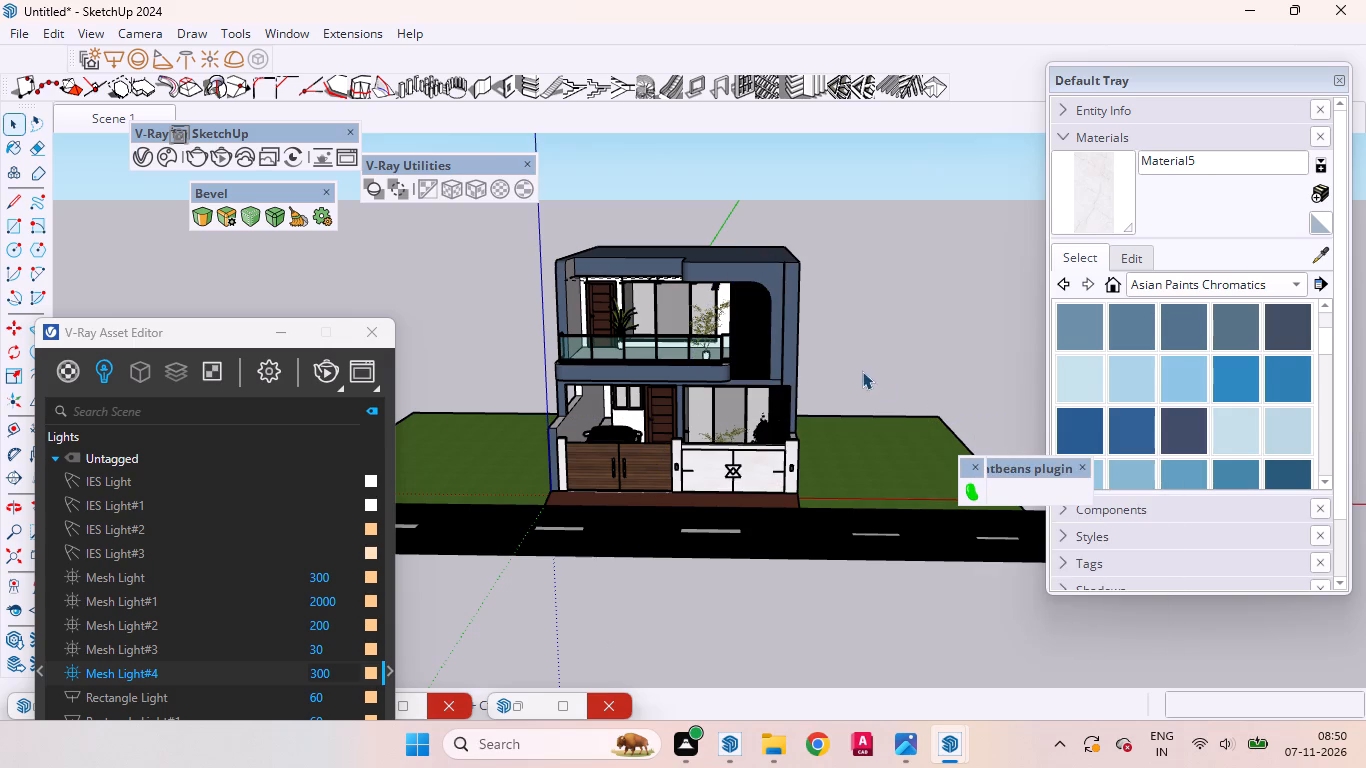
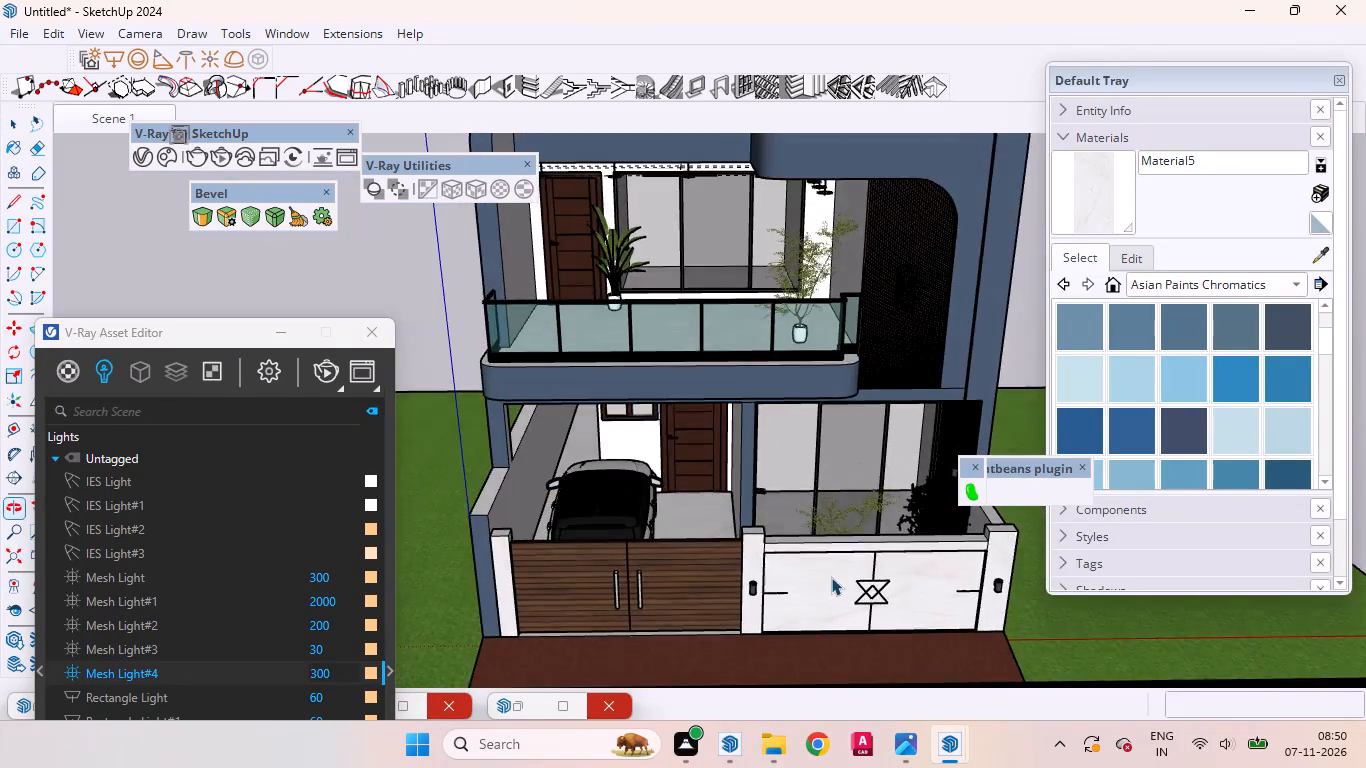
# Examine the ground-floor front, its planting bed and the slatted panel beside the marble boundary pillar from several angles.
pyautogui.scroll(6, 838, 566)
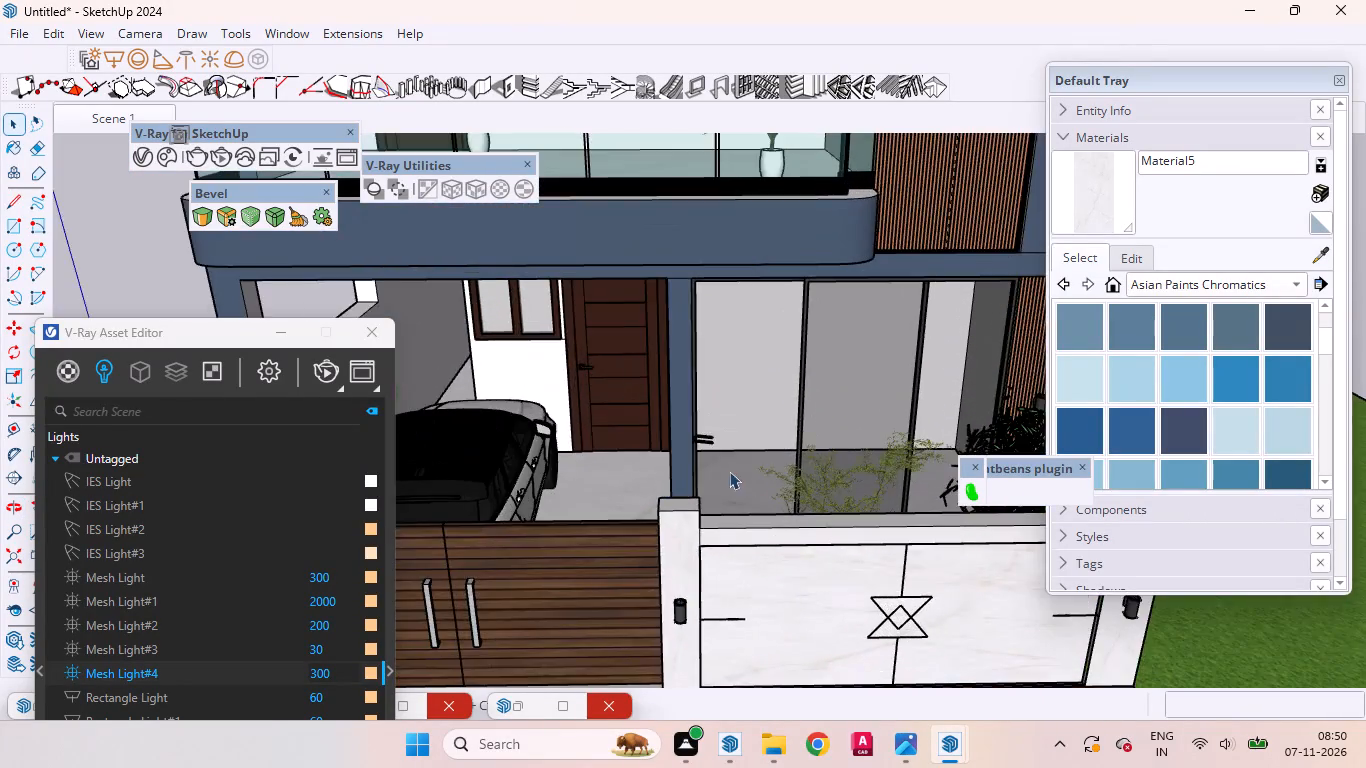
pyautogui.scroll(-10, 728, 471)
pyautogui.scroll(6, 739, 283)
pyautogui.scroll(-1, 574, 325)
pyautogui.scroll(1, 567, 322)
pyautogui.scroll(-5, 564, 321)
pyautogui.scroll(4, 815, 464)
pyautogui.scroll(-1, 814, 469)
pyautogui.scroll(1, 814, 469)
pyautogui.scroll(-1, 814, 469)
pyautogui.scroll(6, 784, 519)
pyautogui.moveTo(777, 526); pyautogui.dragTo(662, 370, button='middle')
pyautogui.scroll(5, 722, 410)
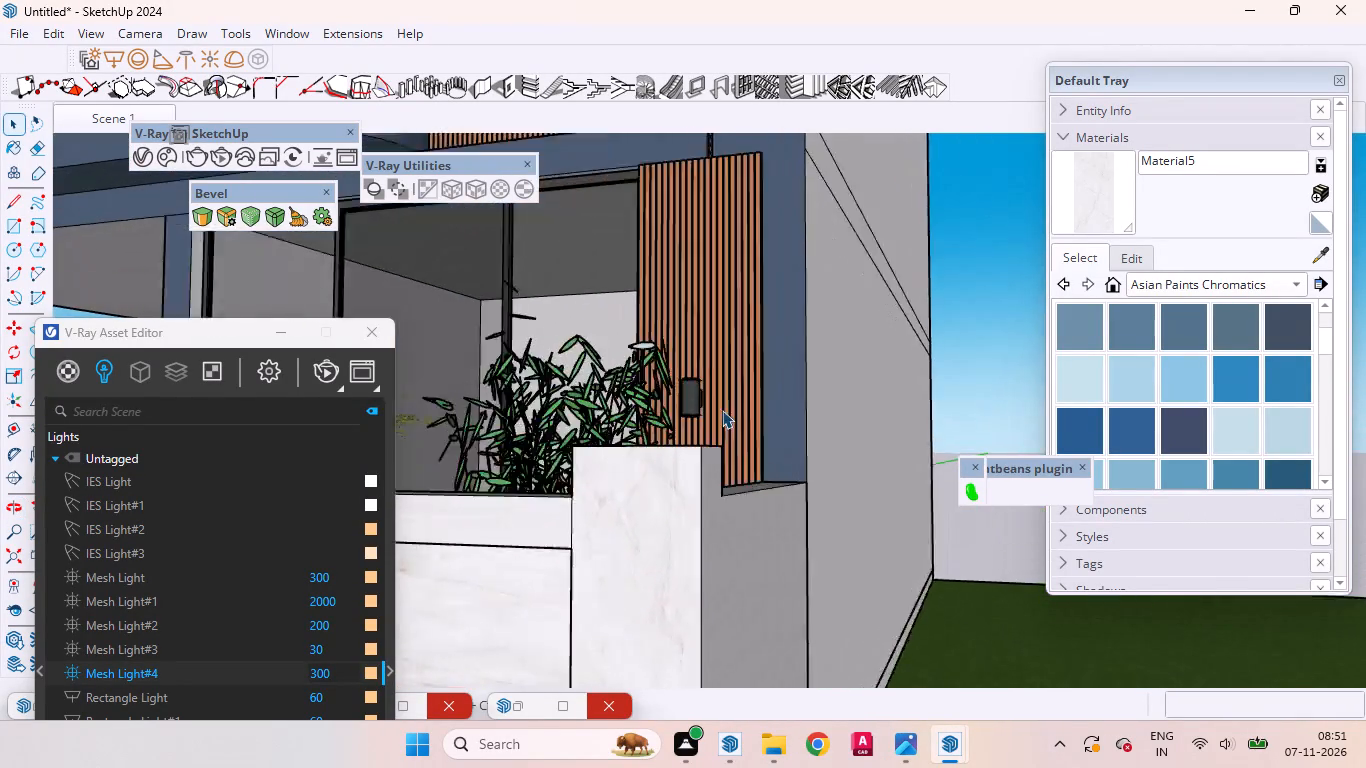
pyautogui.scroll(16, 722, 410)
pyautogui.moveTo(667, 435); pyautogui.dragTo(765, 511, button='middle')
pyautogui.scroll(-1, 728, 483)
pyautogui.scroll(3, 728, 483)
pyautogui.scroll(-8, 728, 483)
pyautogui.scroll(1, 663, 495)
pyautogui.scroll(-1, 663, 495)
pyautogui.scroll(2, 663, 495)
pyautogui.scroll(-15, 663, 495)
pyautogui.scroll(-8, 704, 385)
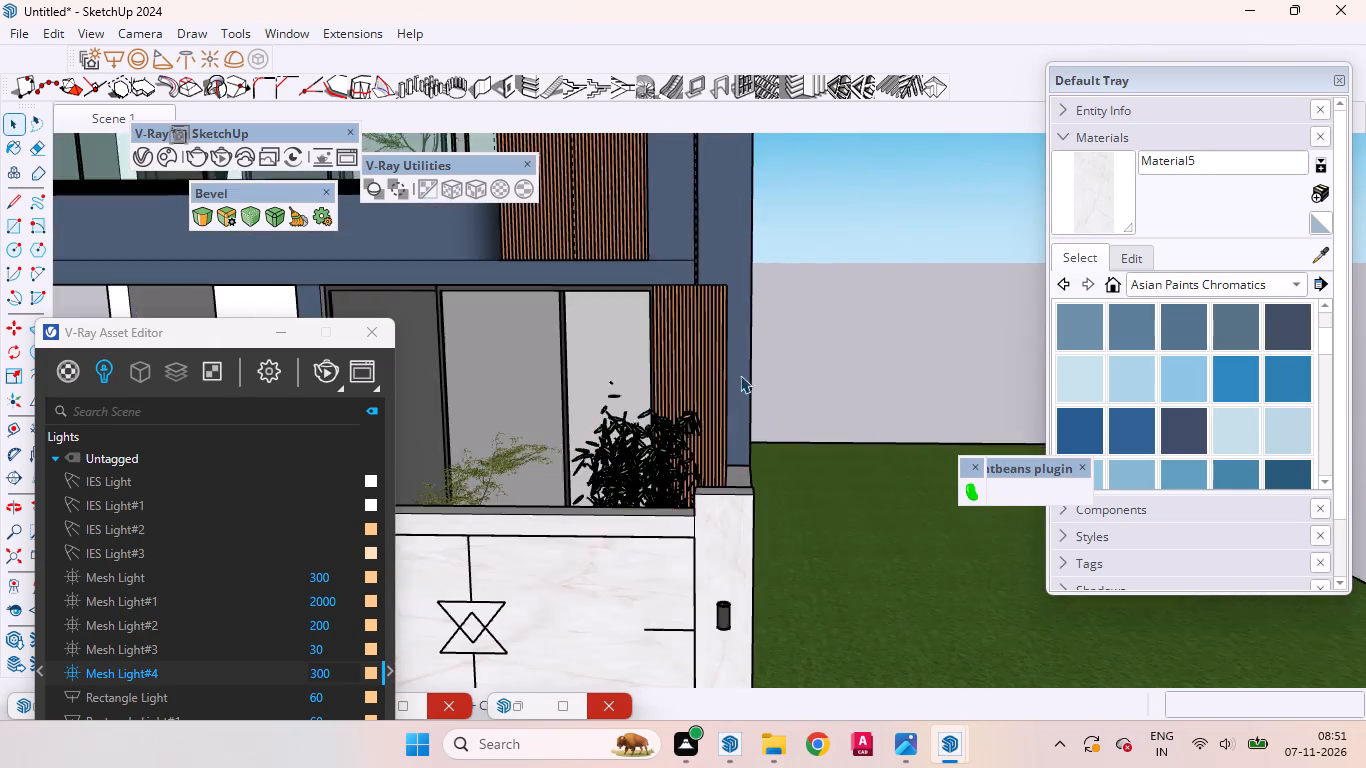
# Examine the upper-floor curved slatted panel and adjoining balcony ceiling up close, and the whole house from farther away.
pyautogui.scroll(-10, 740, 375)
pyautogui.scroll(19, 635, 221)
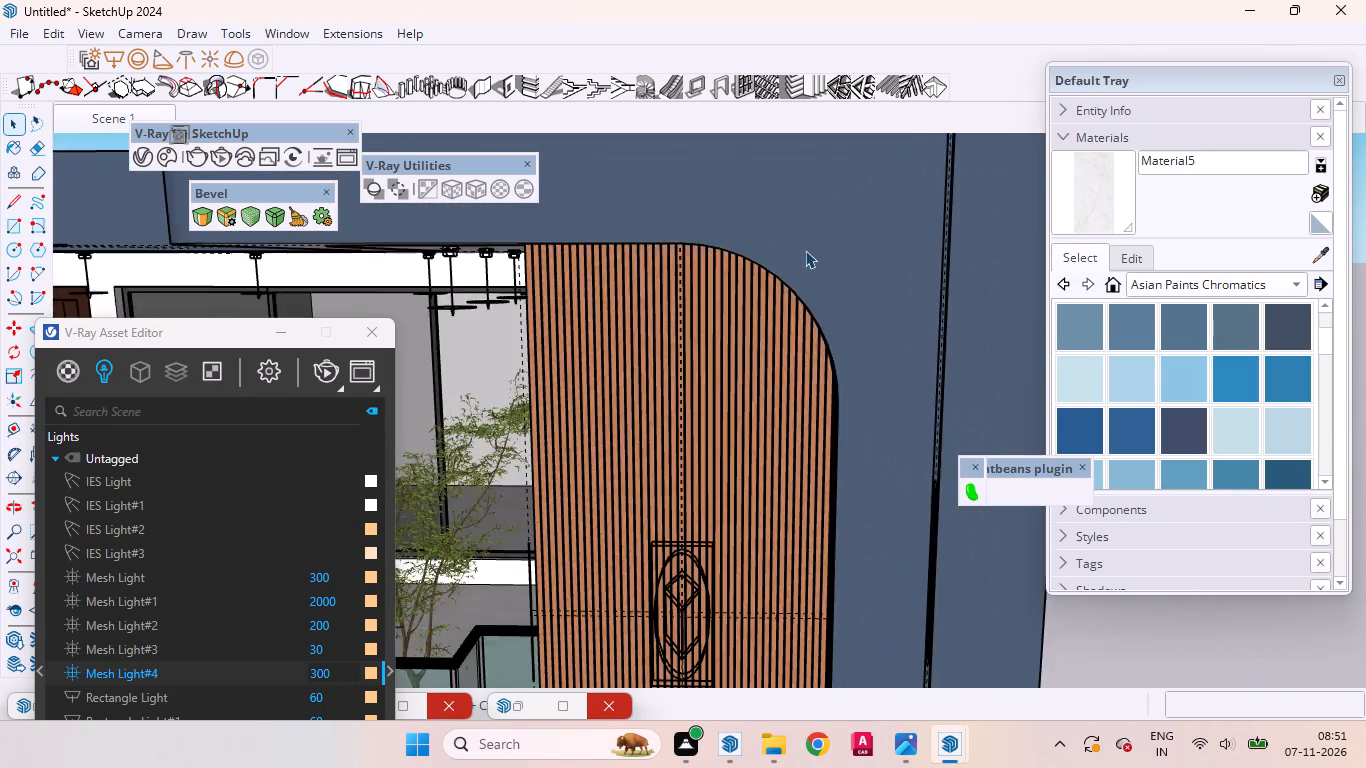
pyautogui.scroll(4, 805, 250)
pyautogui.moveTo(733, 307); pyautogui.dragTo(734, 271, button='middle')
pyautogui.scroll(-3, 732, 273)
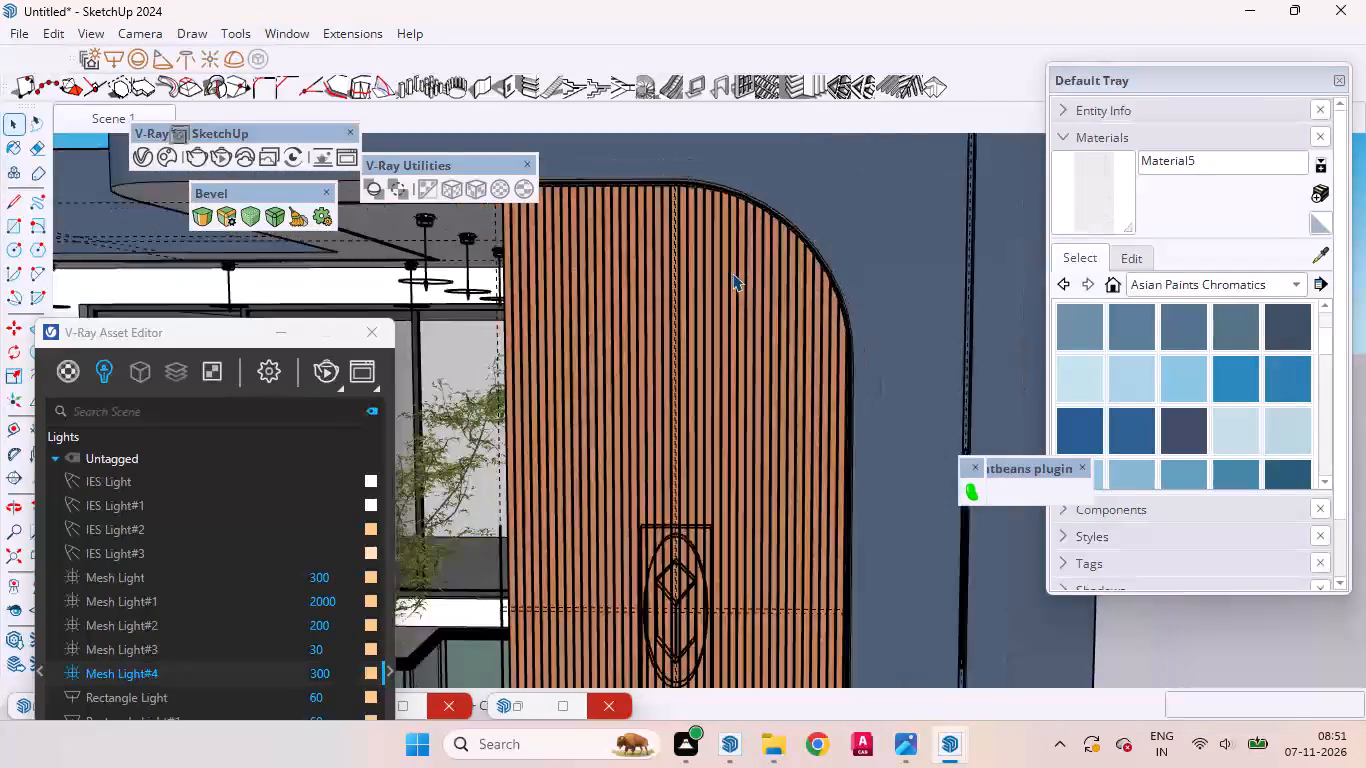
pyautogui.scroll(-13, 732, 273)
pyautogui.scroll(20, 681, 257)
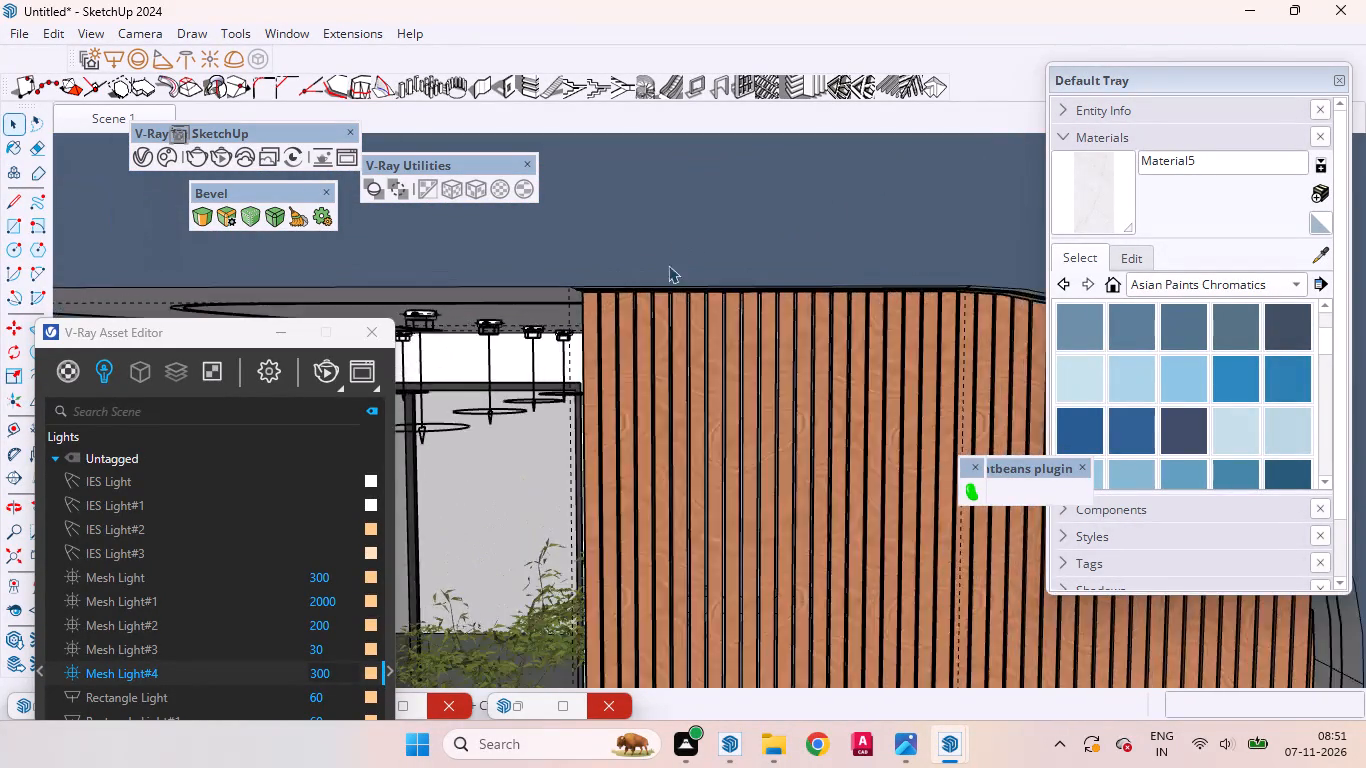
pyautogui.scroll(1, 663, 273)
pyautogui.moveTo(663, 273); pyautogui.dragTo(713, 210, button='middle')
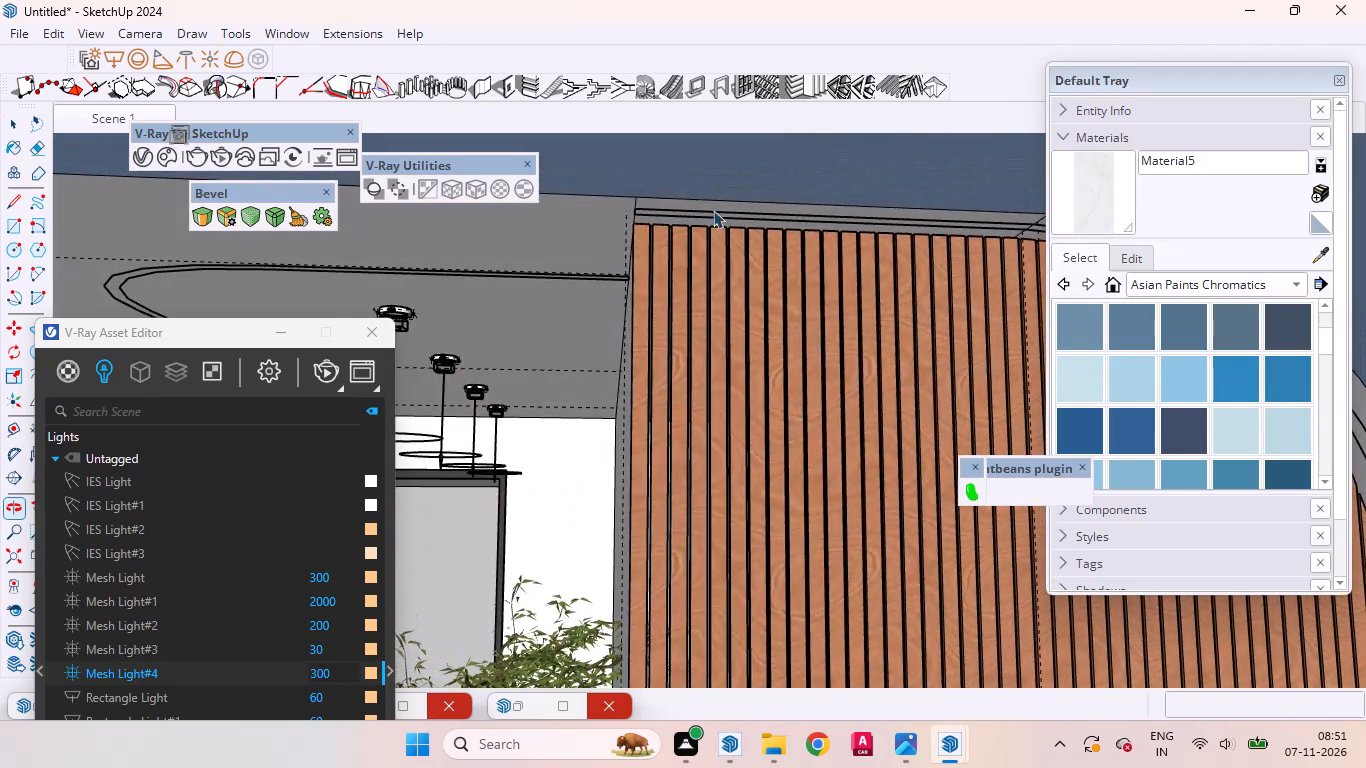
pyautogui.scroll(-7, 610, 251)
pyautogui.scroll(2, 579, 258)
pyautogui.scroll(-8, 579, 258)
pyautogui.scroll(1, 628, 249)
pyautogui.scroll(-1, 628, 249)
pyautogui.scroll(1, 639, 243)
pyautogui.scroll(-11, 639, 243)
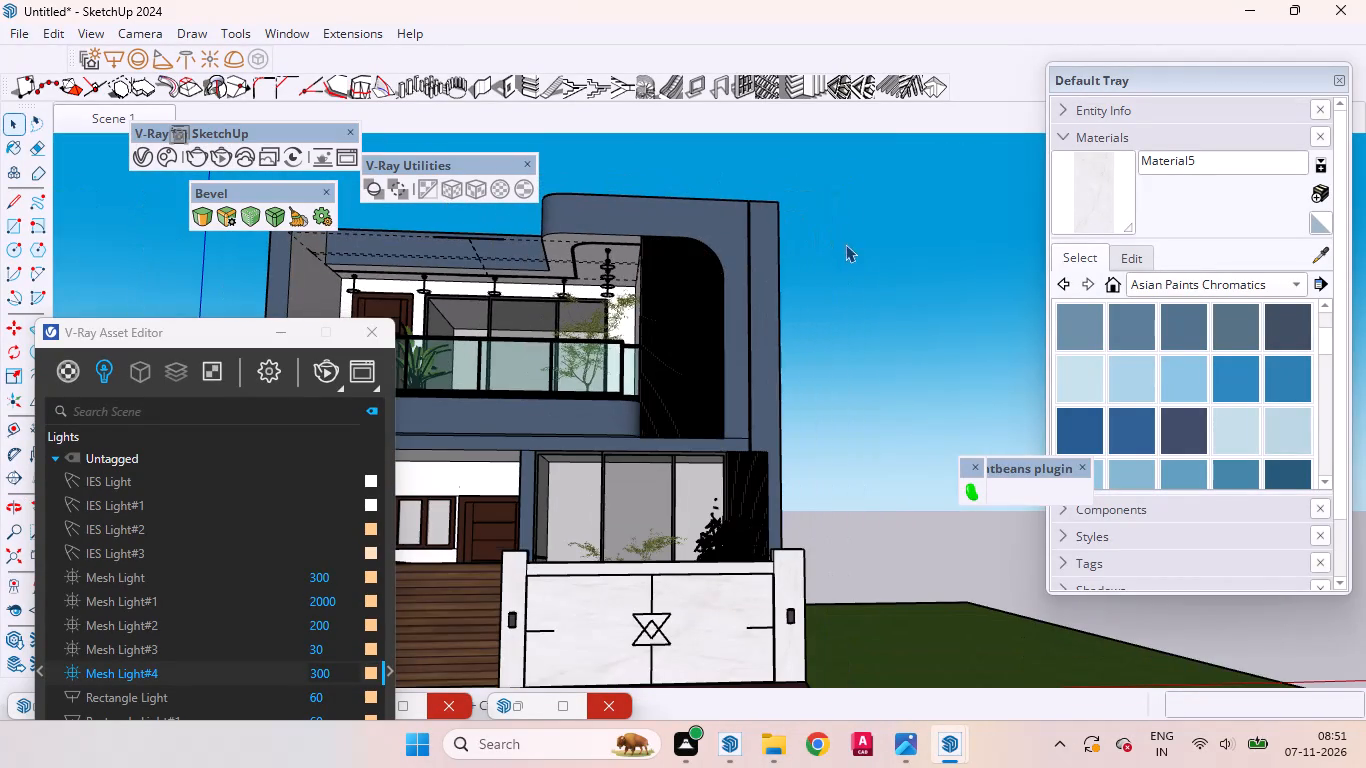
pyautogui.click(847, 245)
pyautogui.scroll(-10, 747, 277)
pyautogui.moveTo(627, 297); pyautogui.dragTo(779, 542, button='middle')
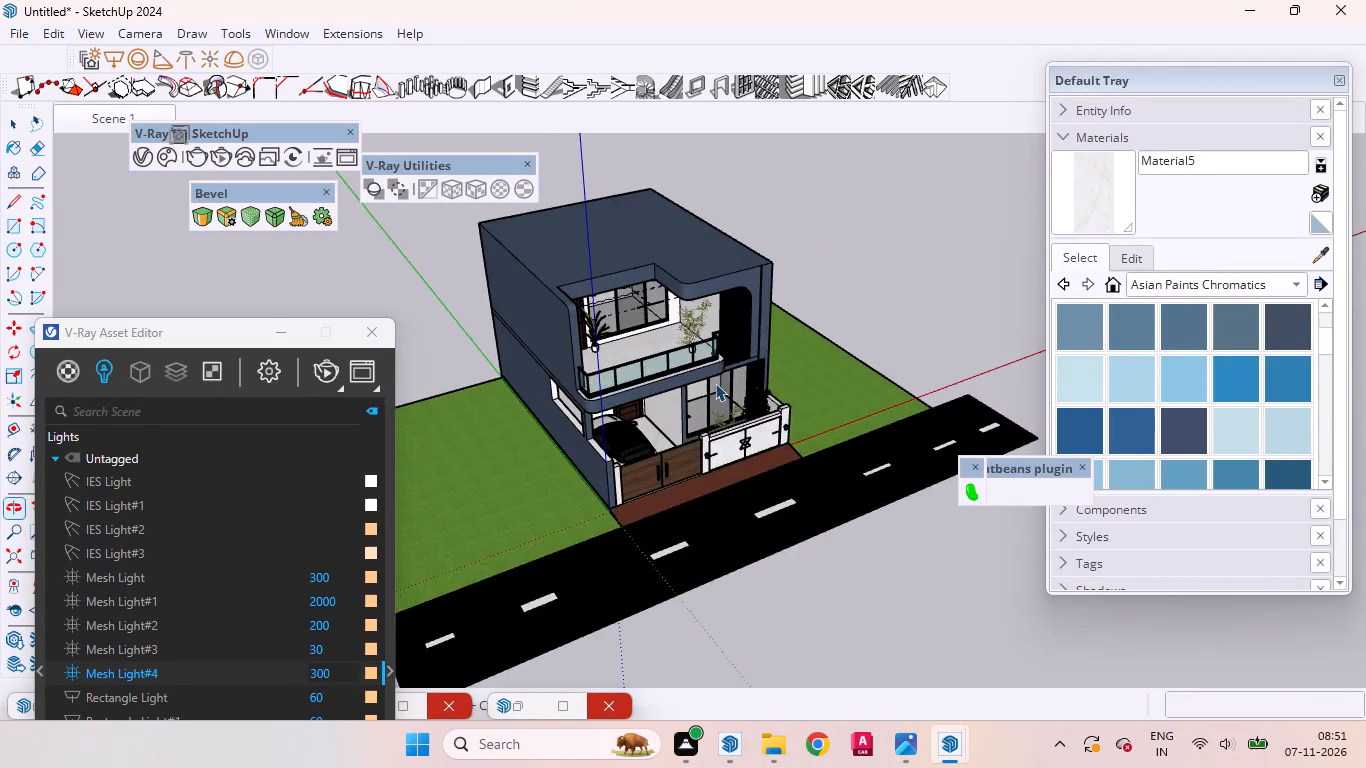
# Hide the large three-panel glass window in the back wall of the upper-floor balcony.
pyautogui.scroll(14, 654, 289)
pyautogui.scroll(-4, 613, 378)
pyautogui.scroll(5, 520, 327)
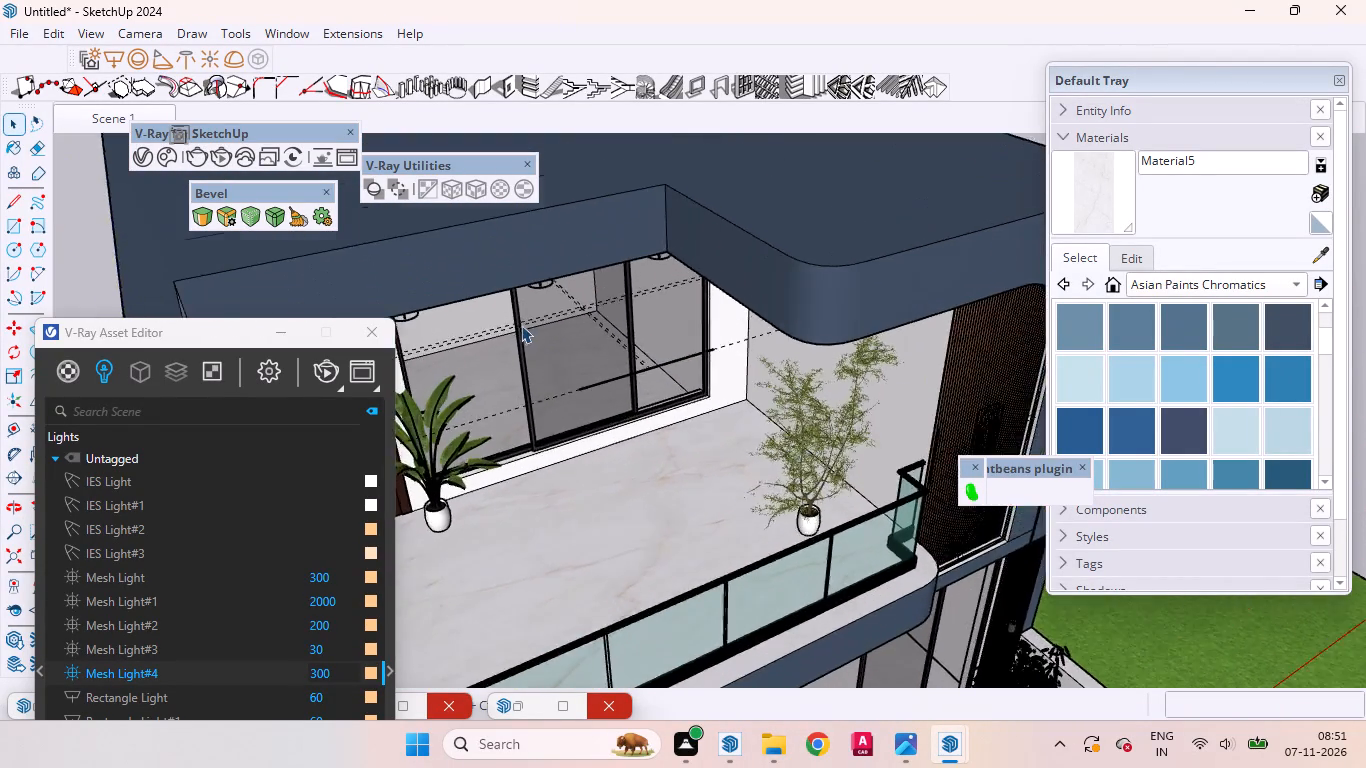
pyautogui.moveTo(544, 327); pyautogui.dragTo(403, 118, button='middle')
pyautogui.scroll(1, 544, 327)
pyautogui.scroll(-6, 617, 333)
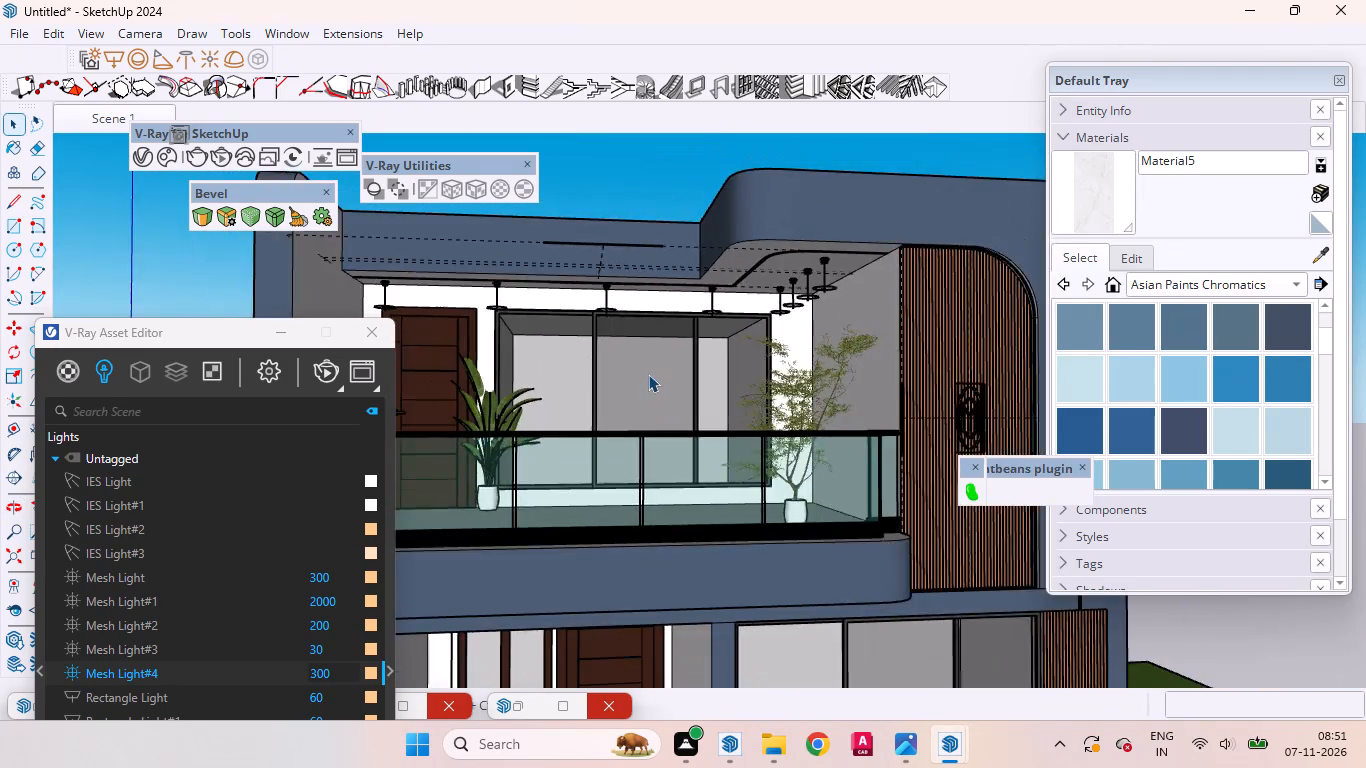
pyautogui.scroll(-3, 648, 374)
pyautogui.click(633, 371)
pyautogui.rightClick(633, 371)
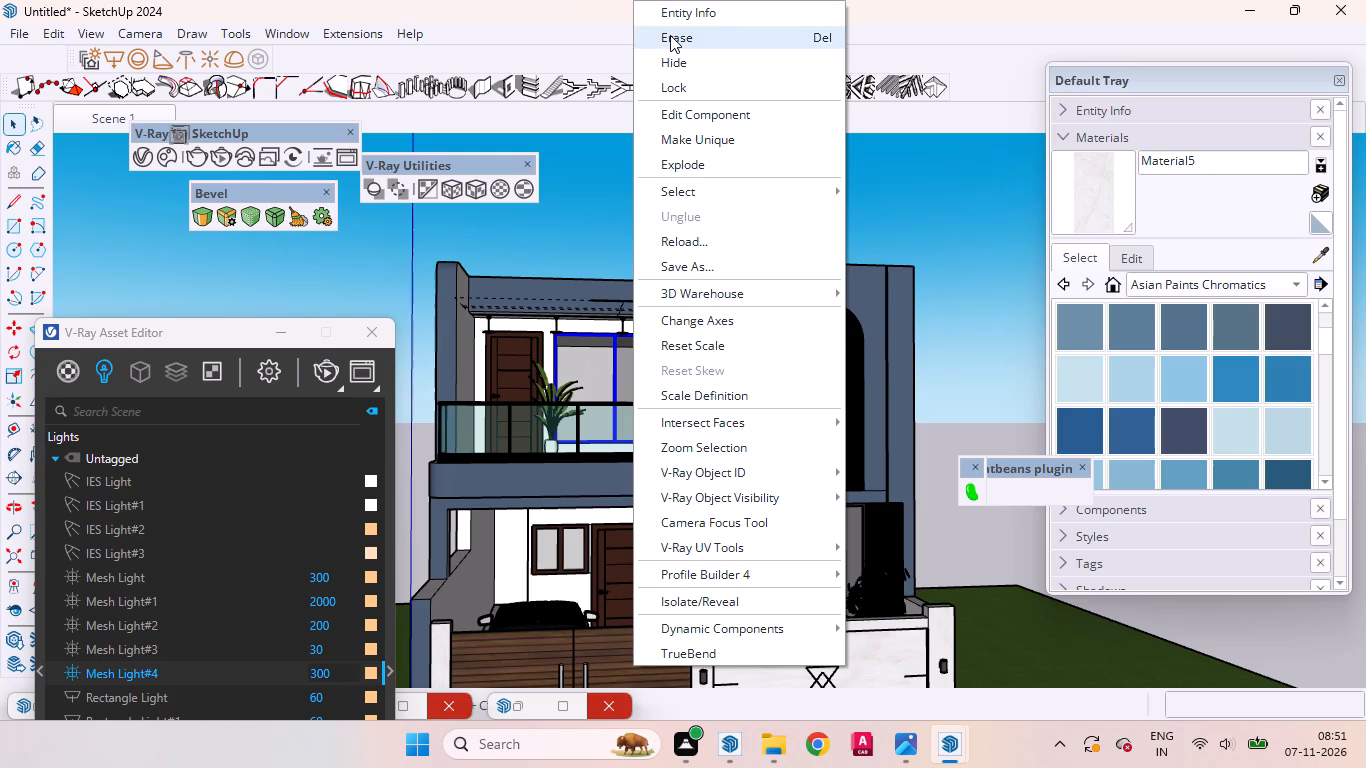
pyautogui.click(671, 52)
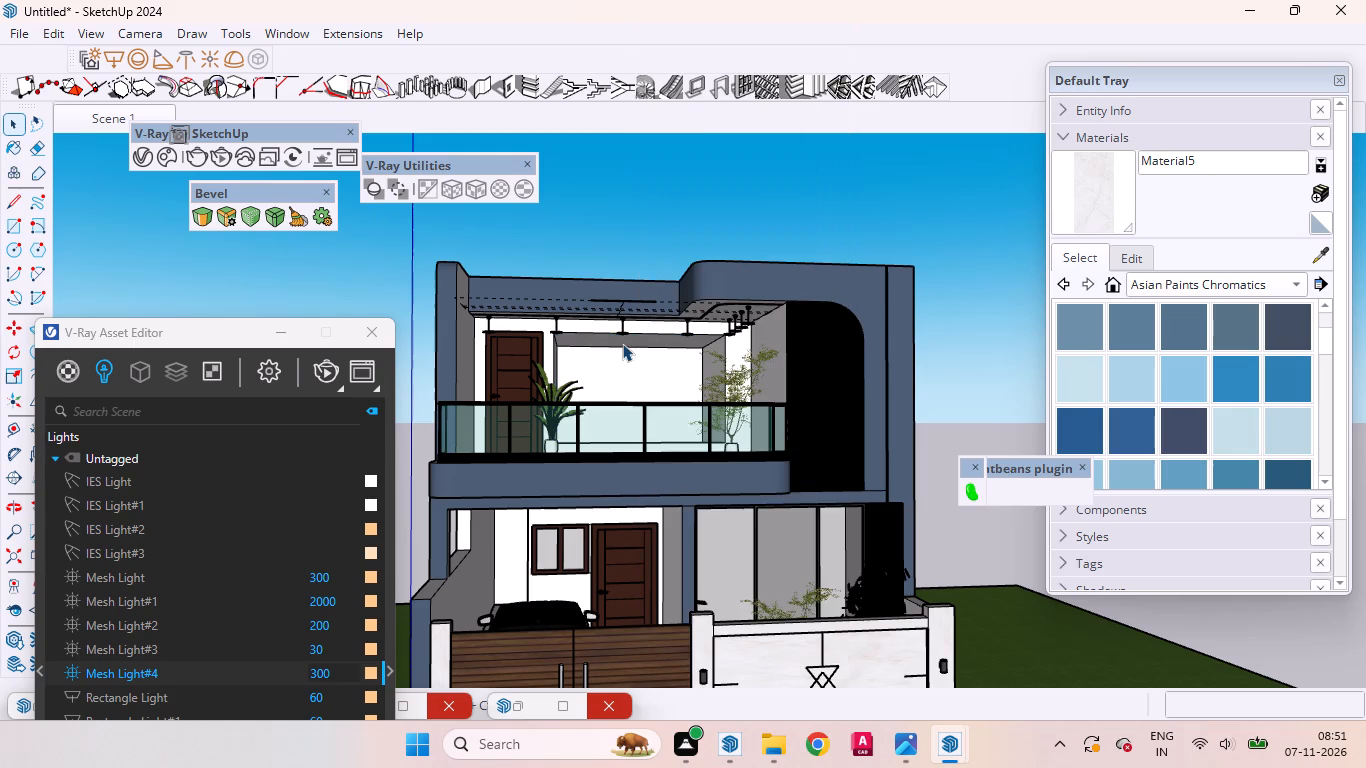
# Offset the ceiling face of the room behind the balcony window opening inward to form a smaller inner rectangle.
pyautogui.scroll(8, 614, 347)
pyautogui.moveTo(788, 386); pyautogui.dragTo(783, 425, button='middle')
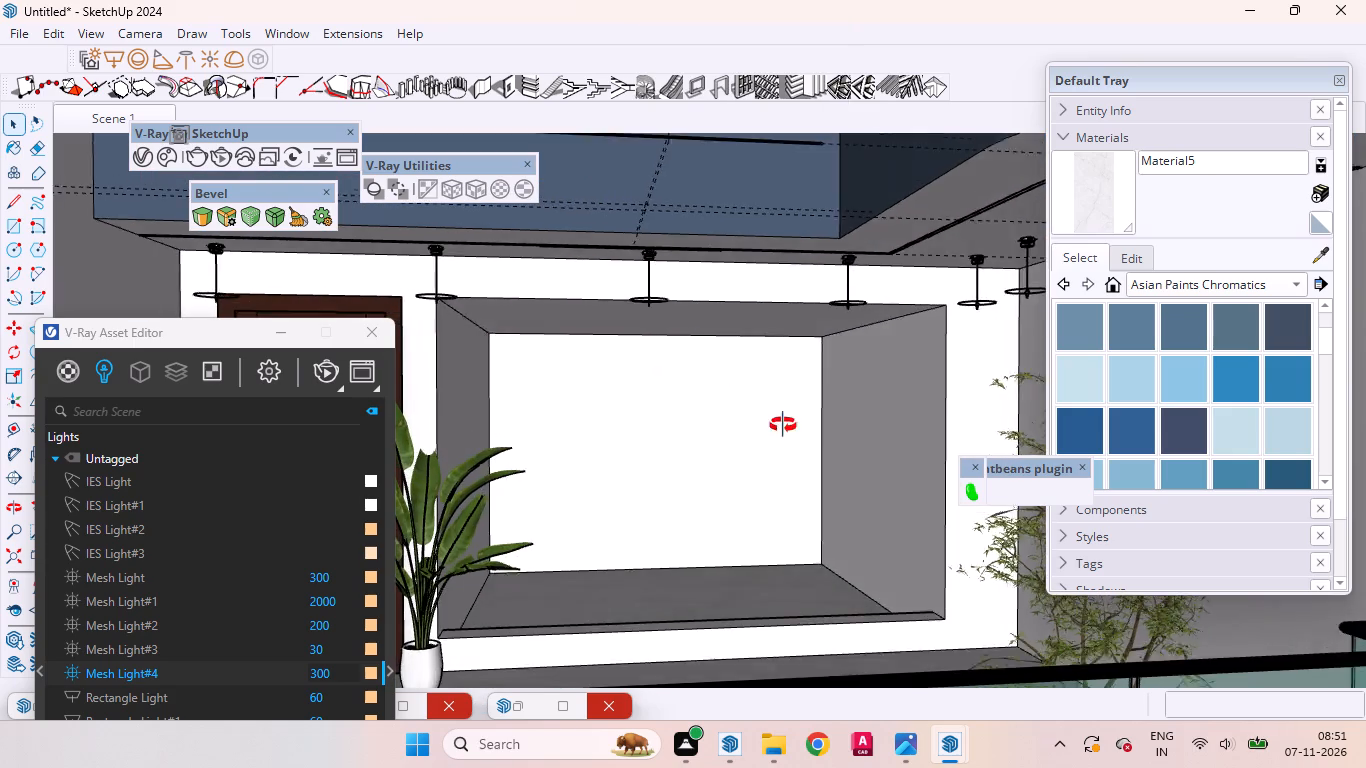
pyautogui.moveTo(783, 425); pyautogui.dragTo(744, 344, button='middle')
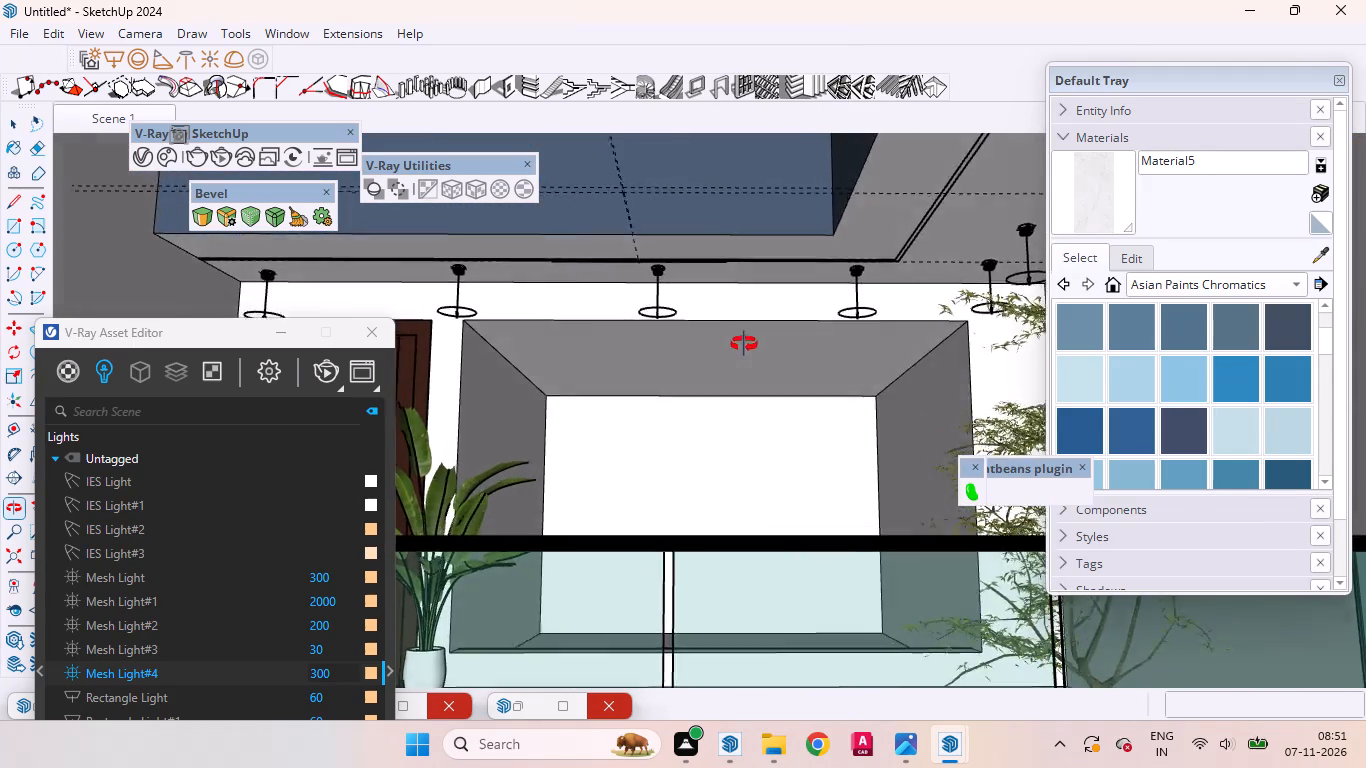
pyautogui.moveTo(744, 344); pyautogui.dragTo(768, 353, button='middle')
pyautogui.click(700, 339)
pyautogui.doubleClick(674, 344)
pyautogui.click(633, 365)
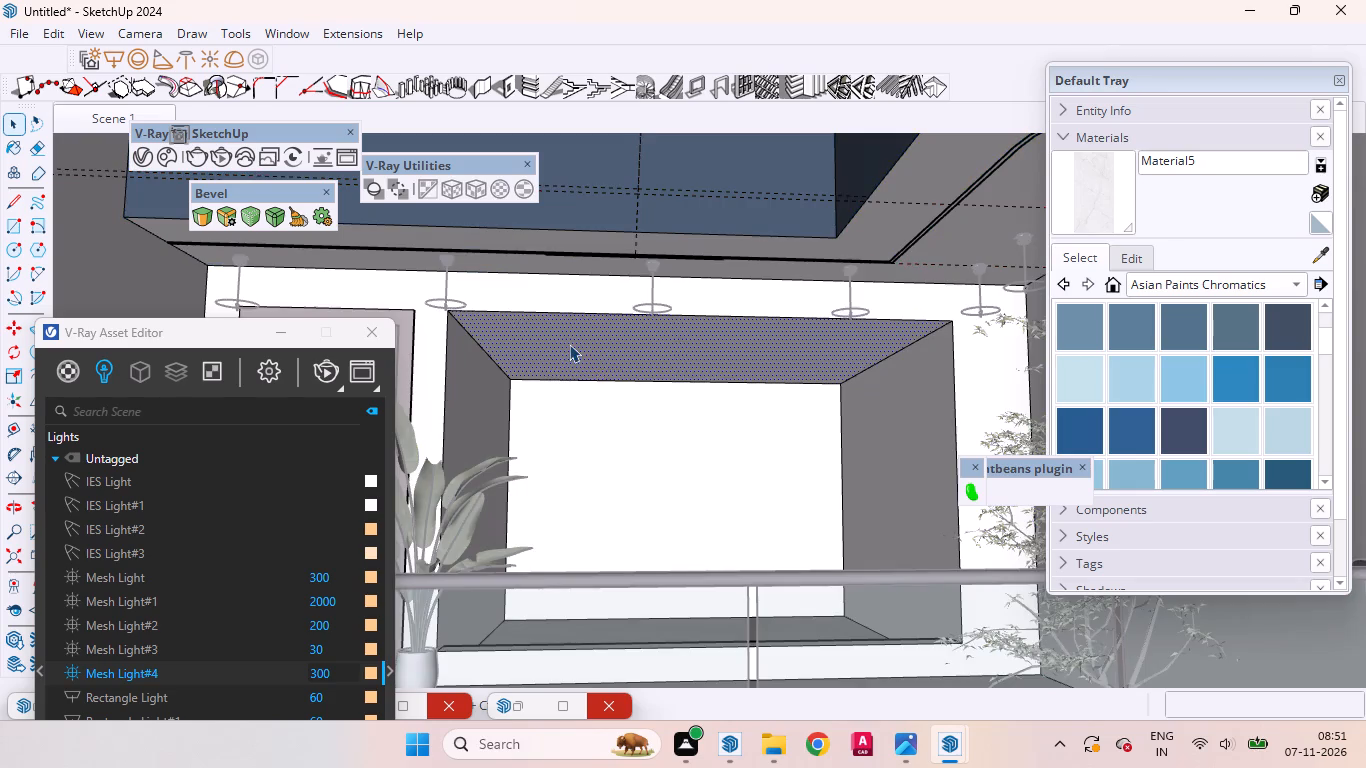
pyautogui.scroll(4, 621, 356)
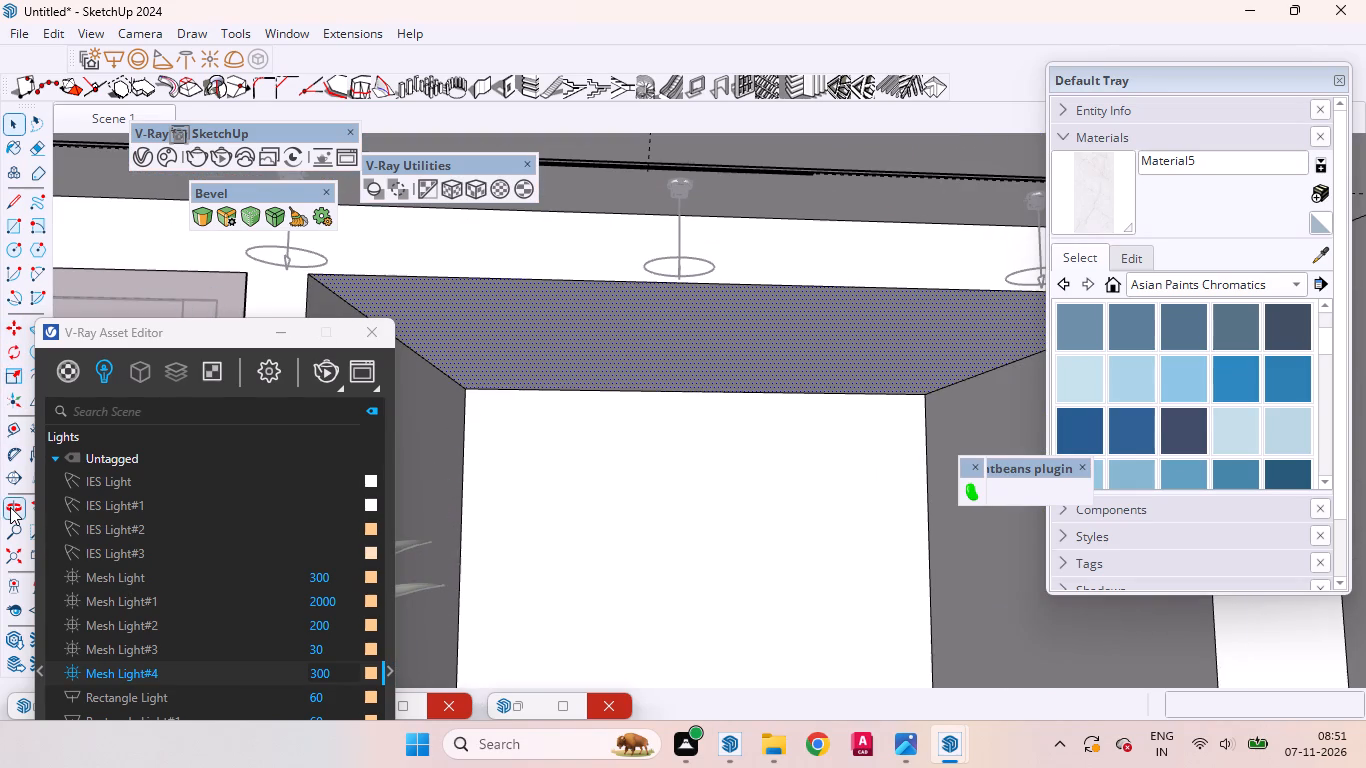
pyautogui.press('f')
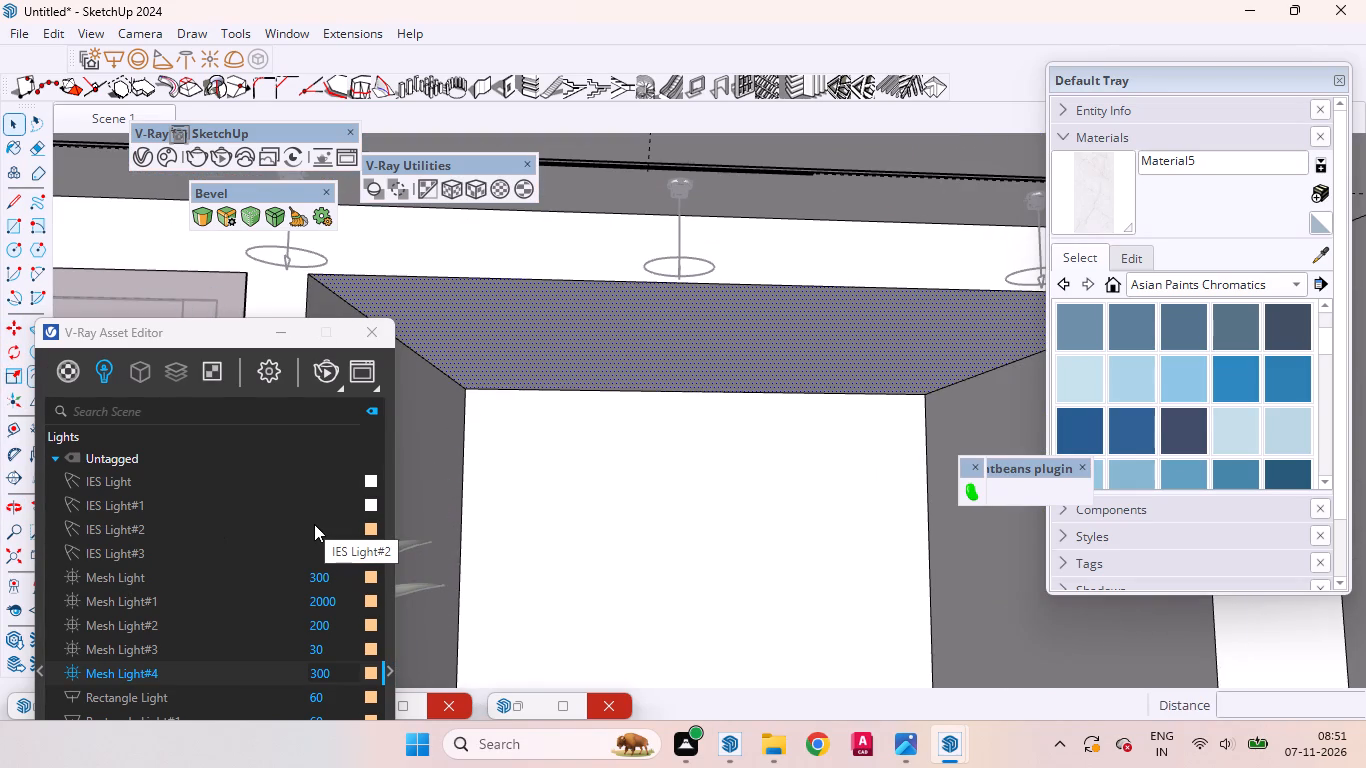
pyautogui.scroll(-8, 491, 388)
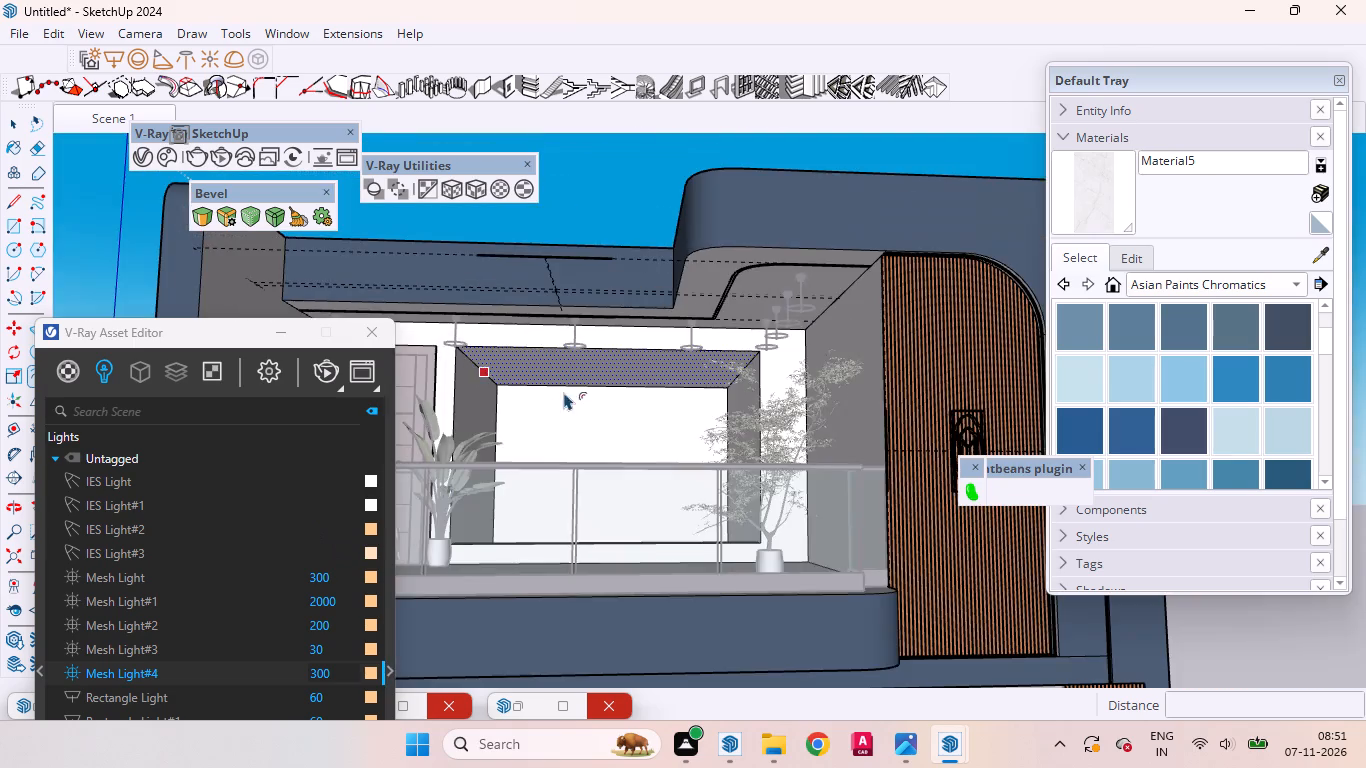
pyautogui.moveTo(543, 401); pyautogui.dragTo(532, 353, button='middle')
pyautogui.scroll(9, 526, 375)
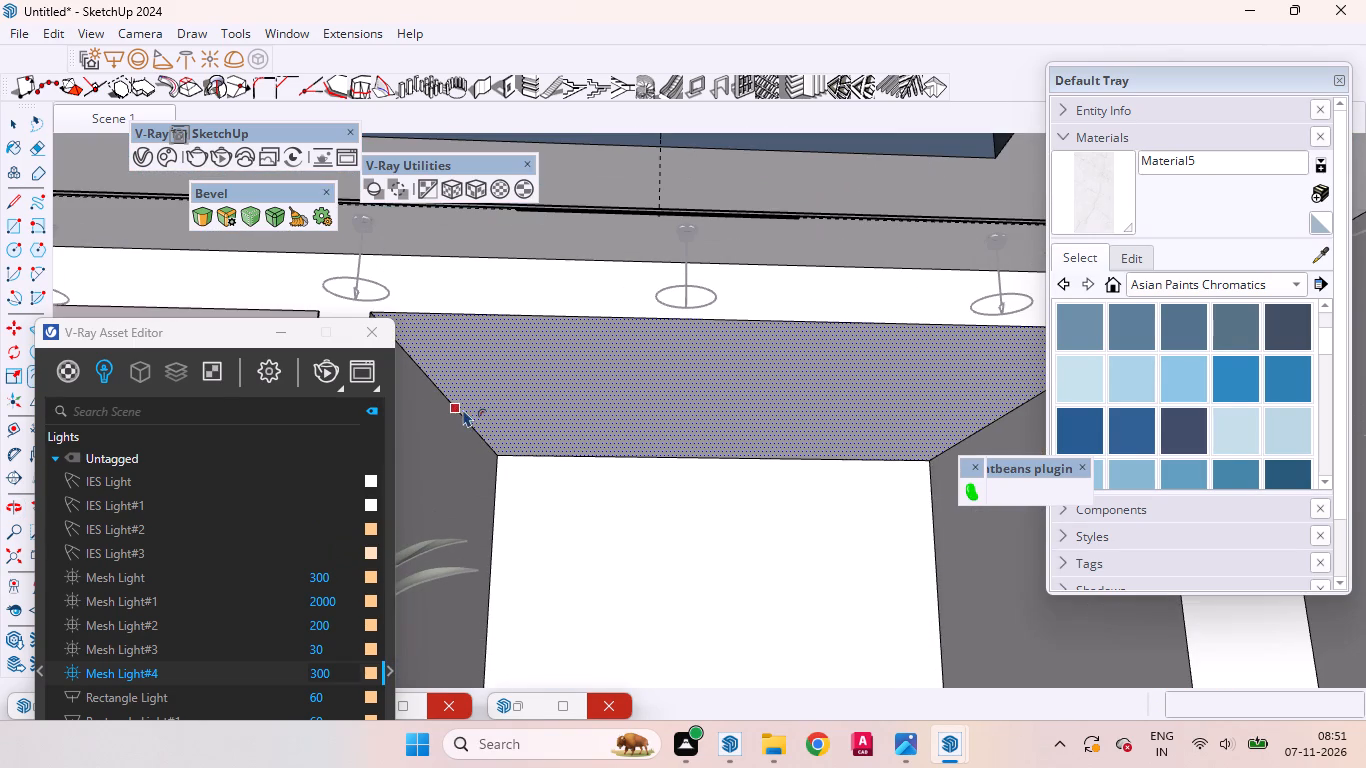
pyautogui.moveTo(463, 409); pyautogui.dragTo(515, 404)
pyautogui.scroll(6, 584, 376)
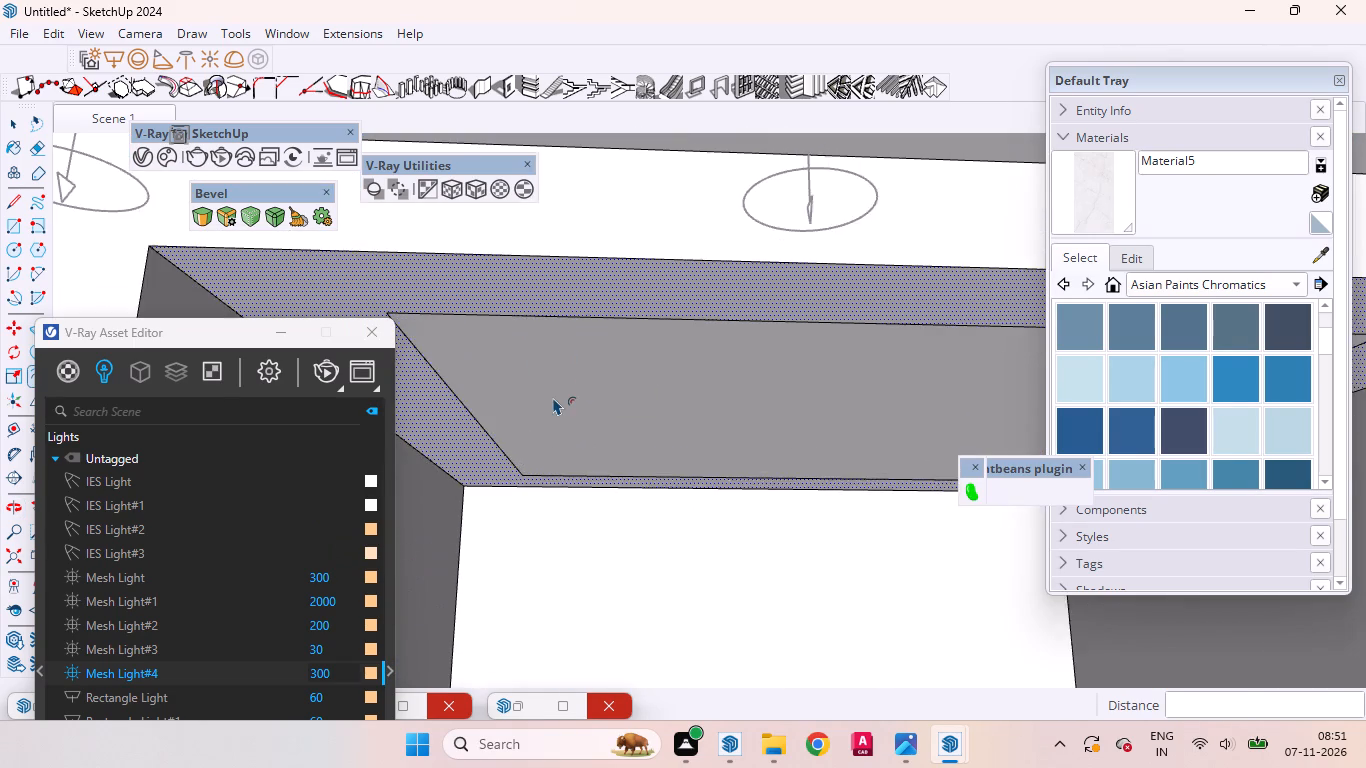
pyautogui.scroll(3, 553, 397)
pyautogui.scroll(-5, 581, 373)
pyautogui.press('space')
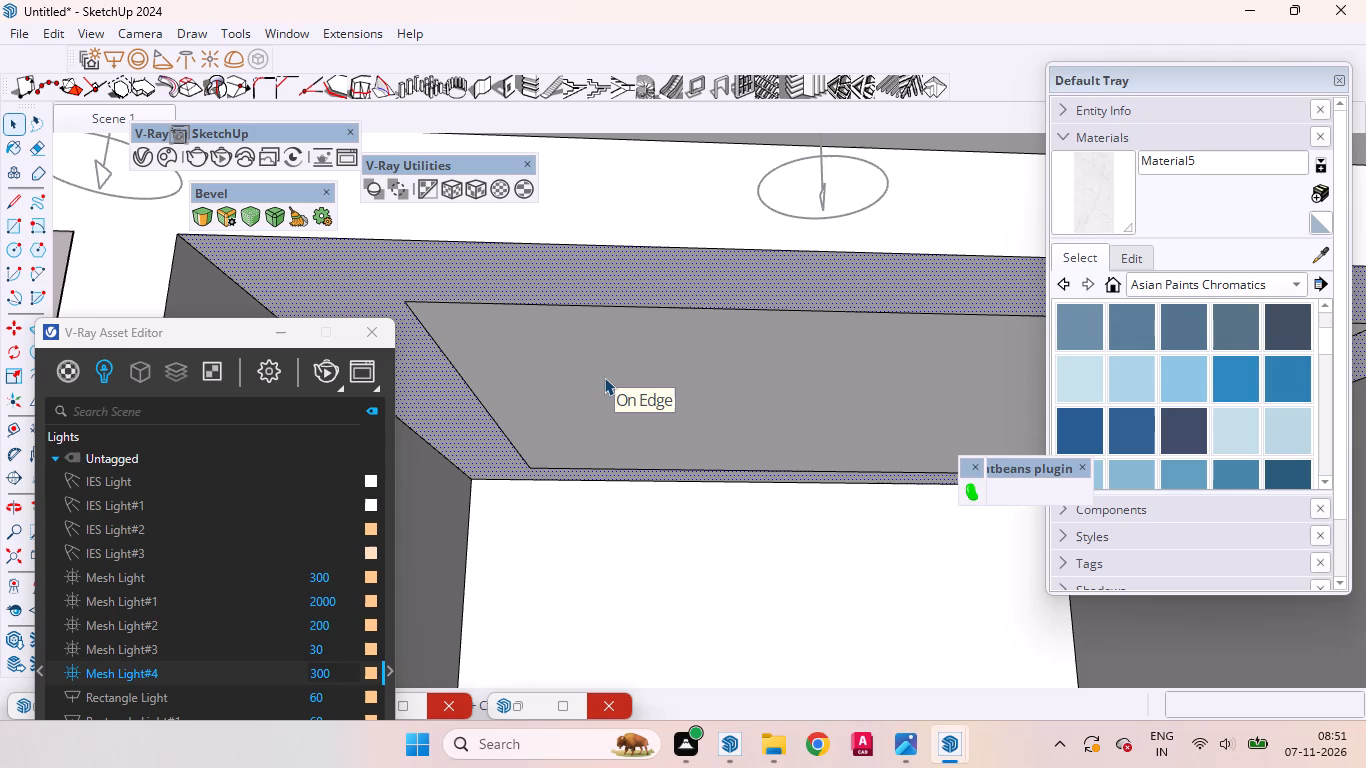
# Offset the inner ceiling rectangle inward by 1" to form a thin border strip.
pyautogui.click(583, 417)
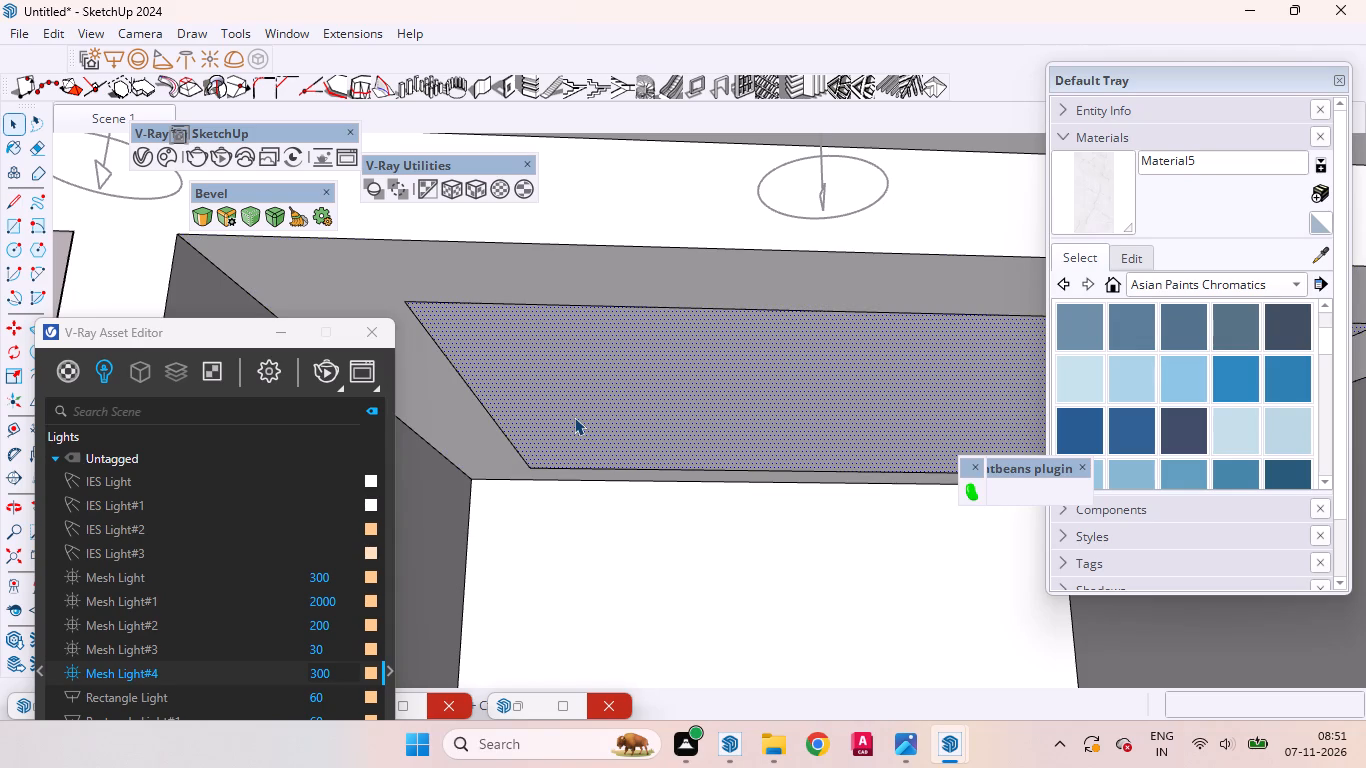
pyautogui.press('f')
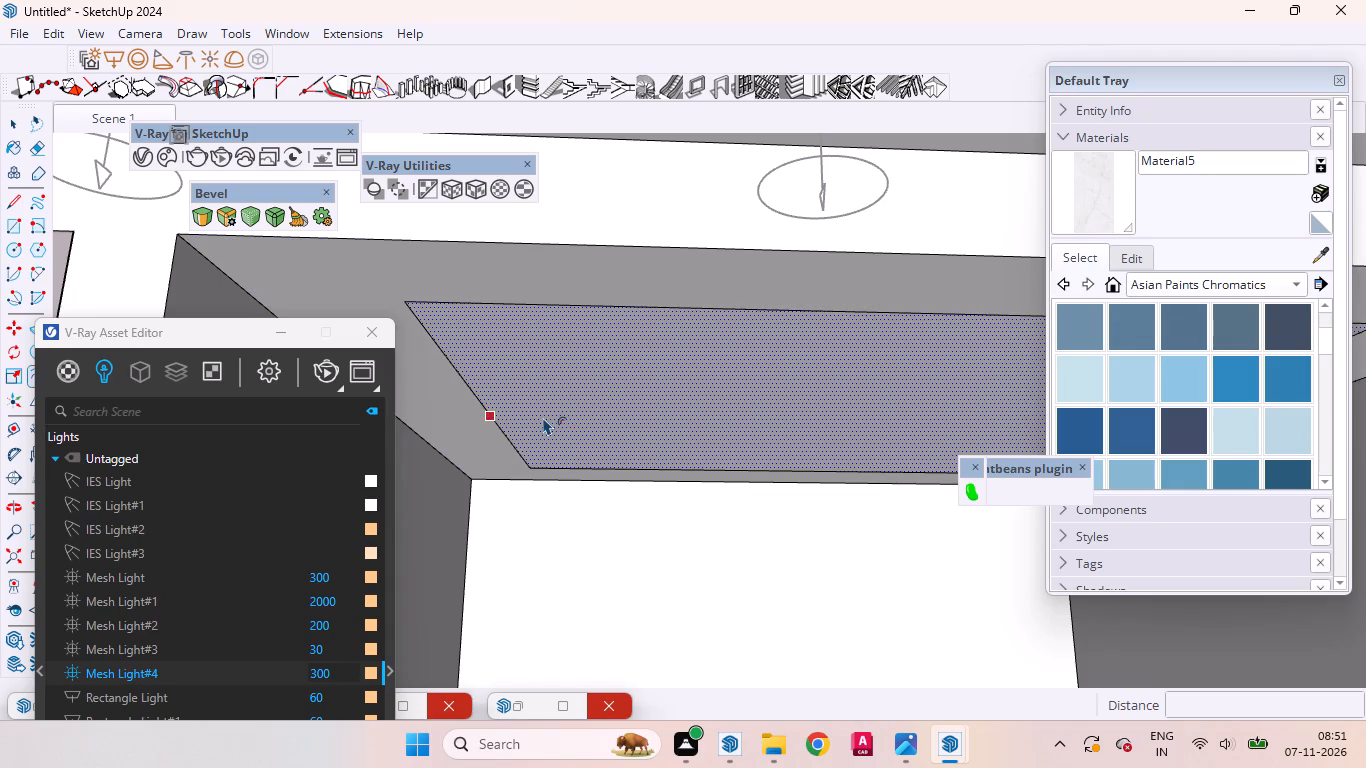
pyautogui.click(514, 404)
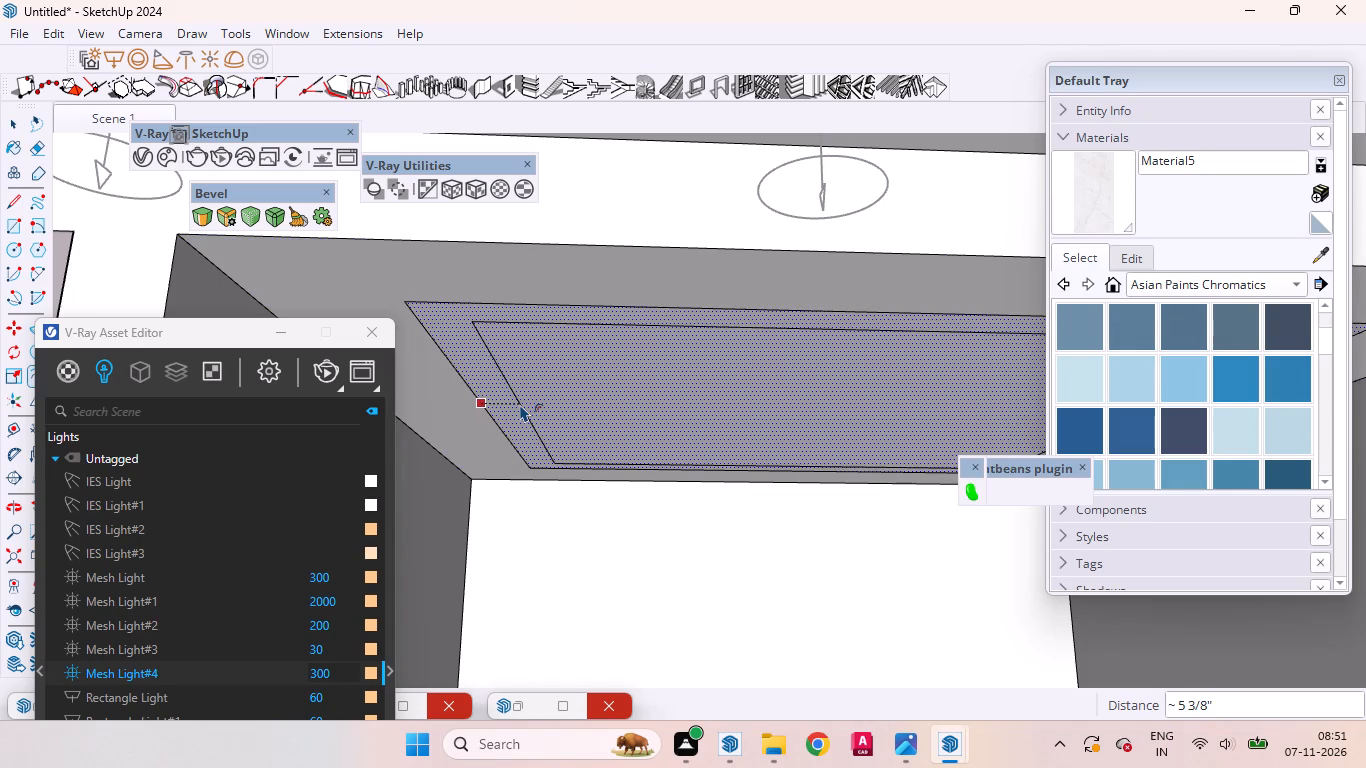
pyautogui.press('1')
pyautogui.press('Return')
pyautogui.press('space')
# Group the thin ceiling border strip with its edges and convert the group to a V-Ray mesh light.
pyautogui.scroll(5, 450, 360)
pyautogui.scroll(-2, 447, 357)
pyautogui.scroll(1, 447, 357)
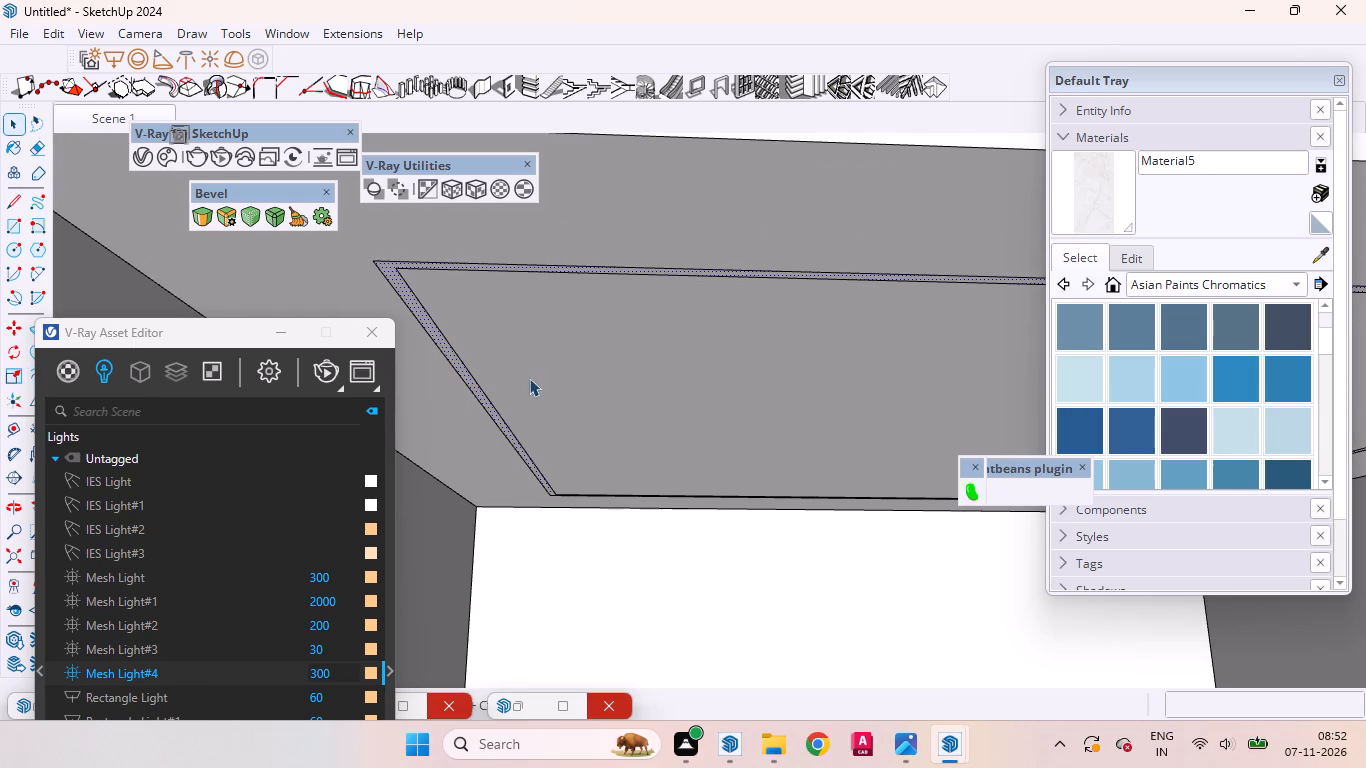
pyautogui.scroll(12, 393, 347)
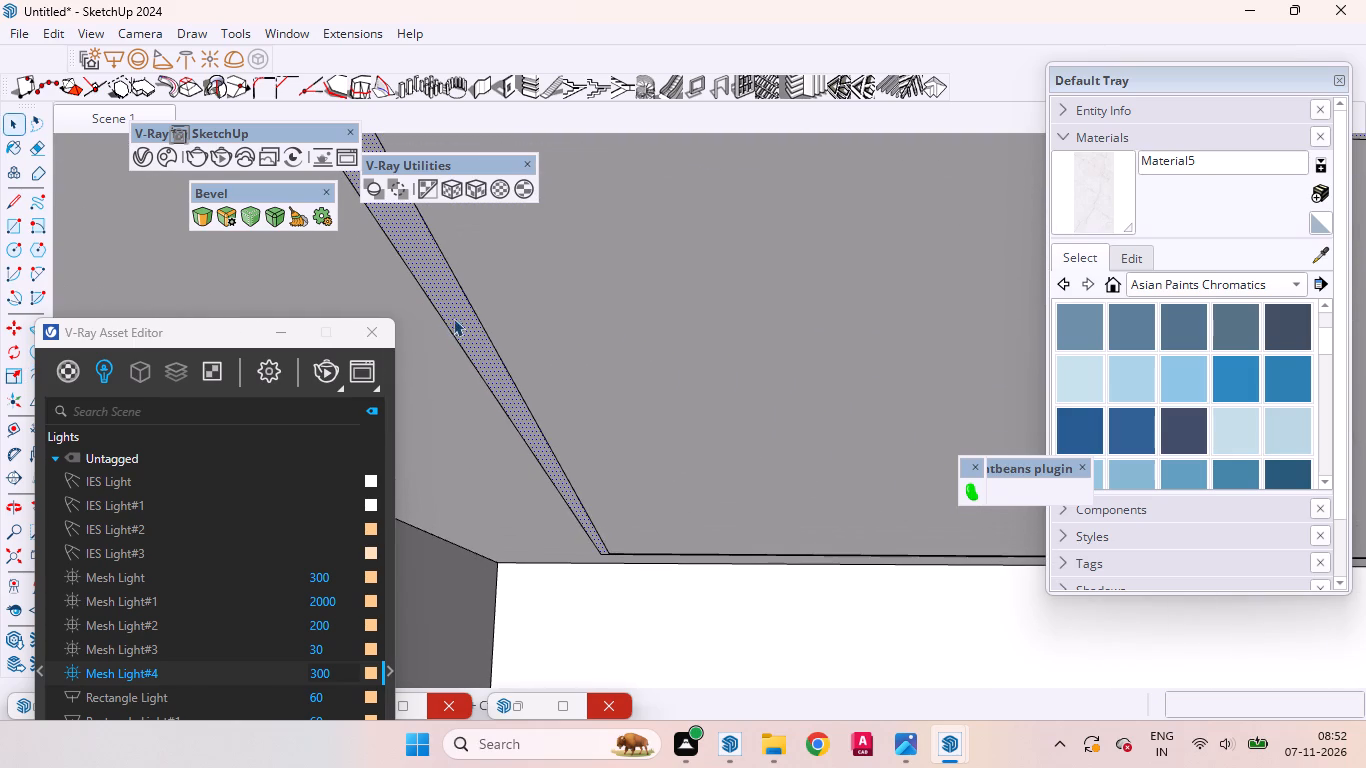
pyautogui.doubleClick(460, 315)
pyautogui.rightClick(461, 314)
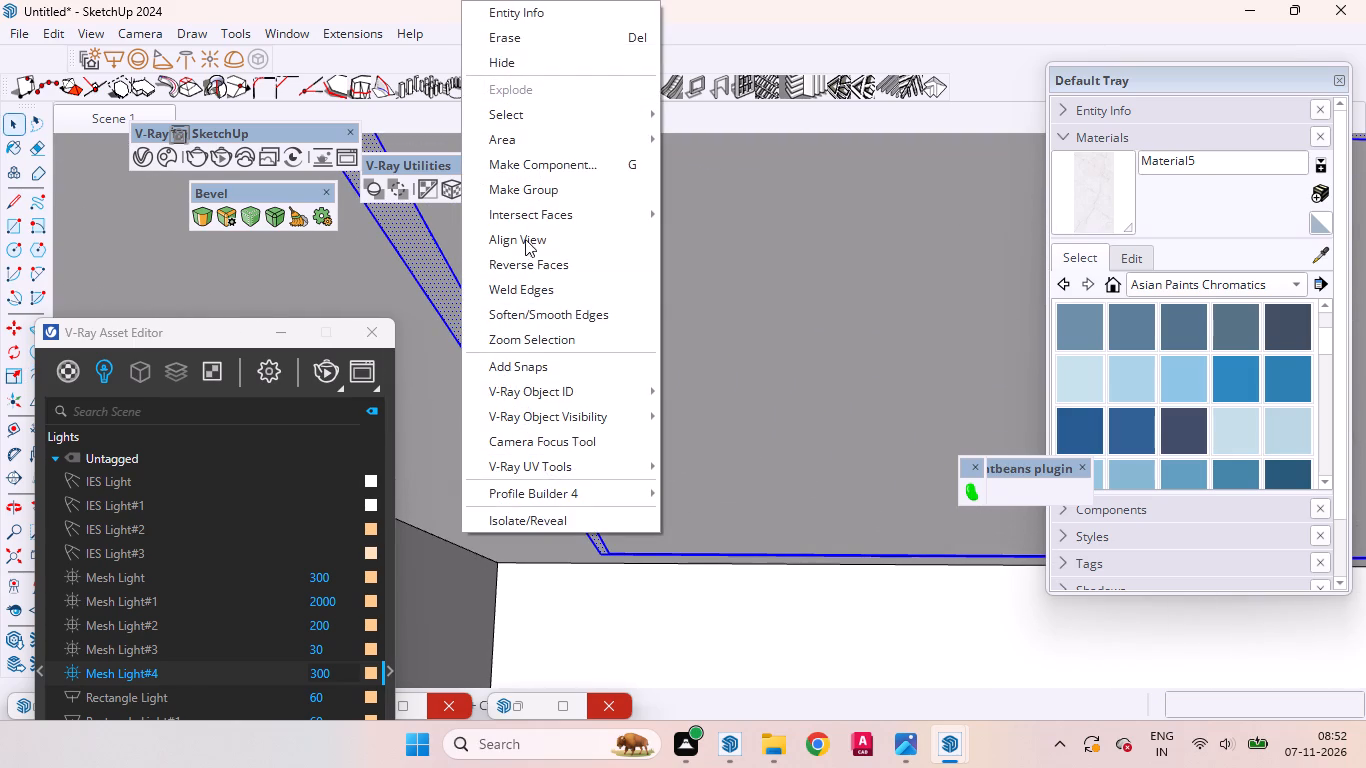
pyautogui.click(529, 189)
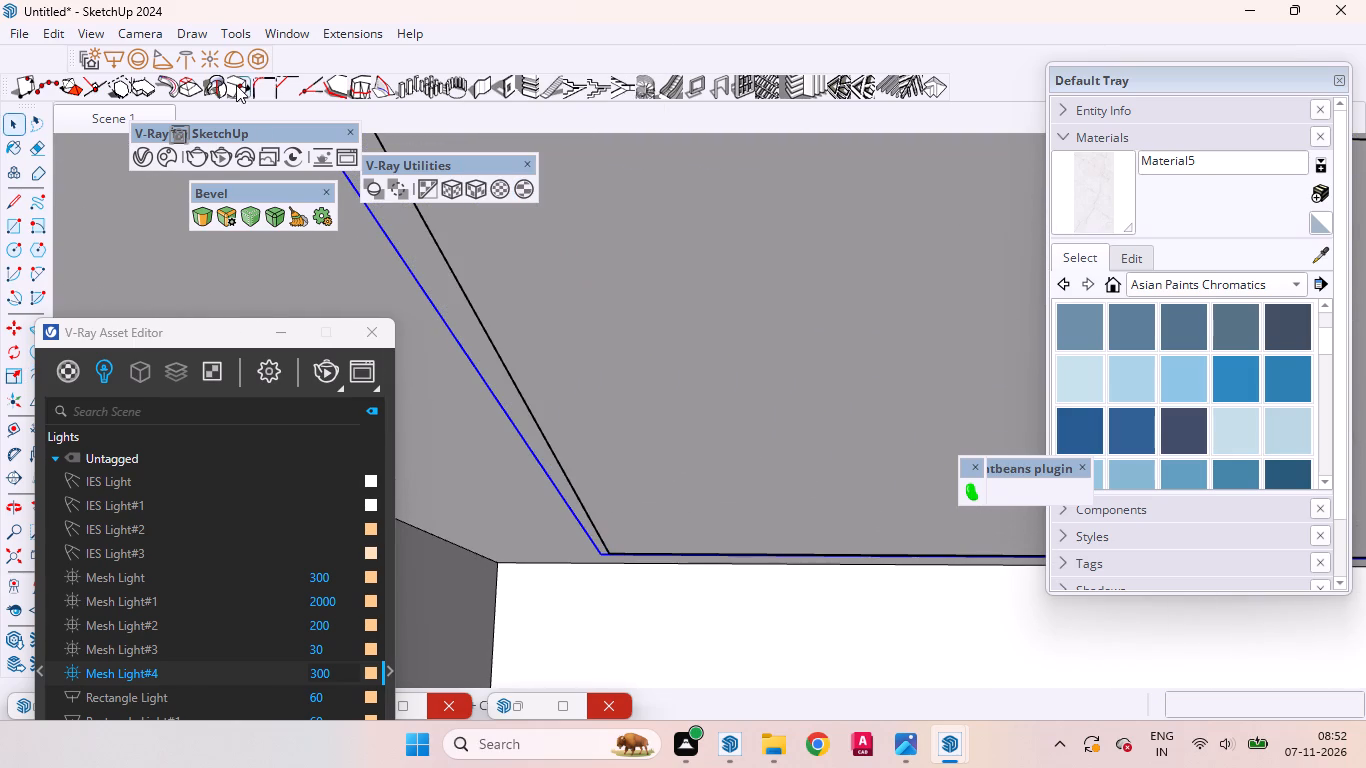
pyautogui.click(255, 58)
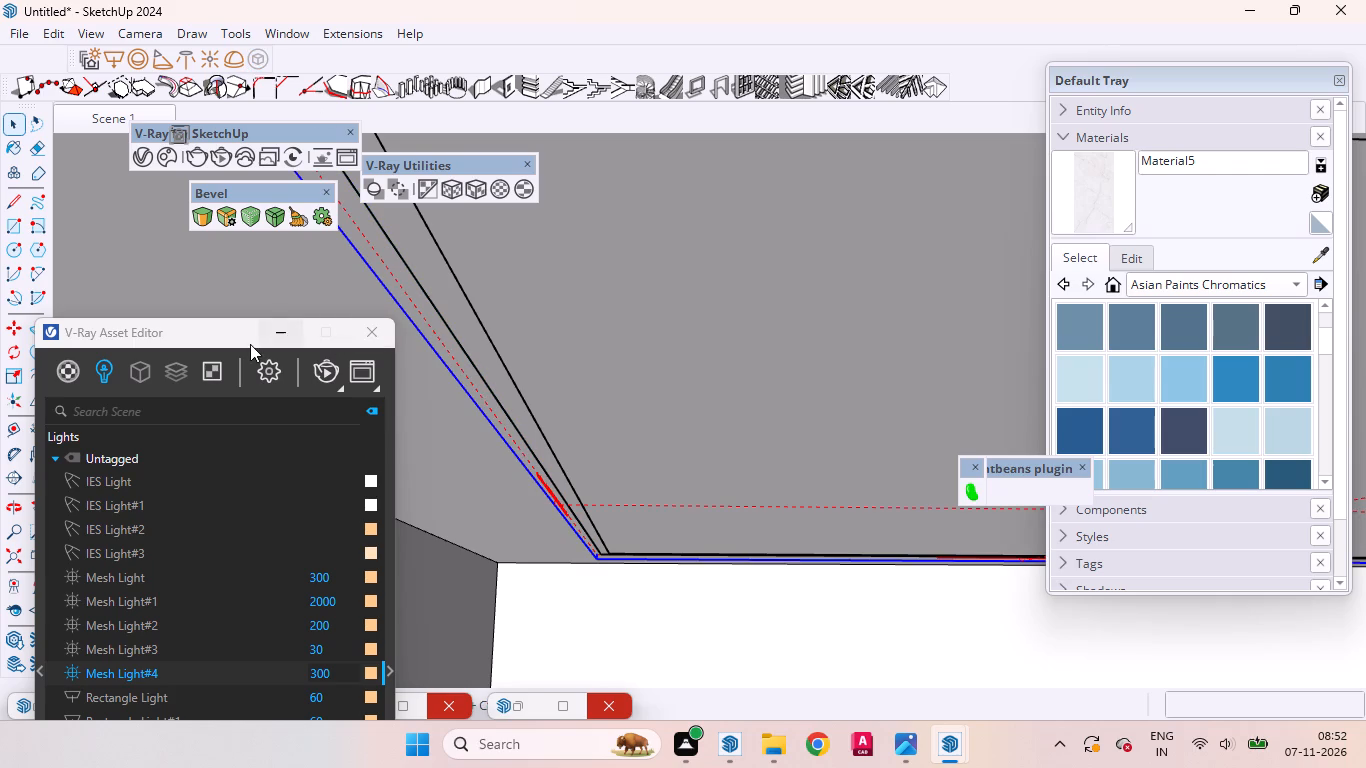
# Set Mesh Light#5 to an intensity of 300 and give it the same warm colour as Mesh Light#4.
pyautogui.moveTo(230, 335); pyautogui.dragTo(408, 191)
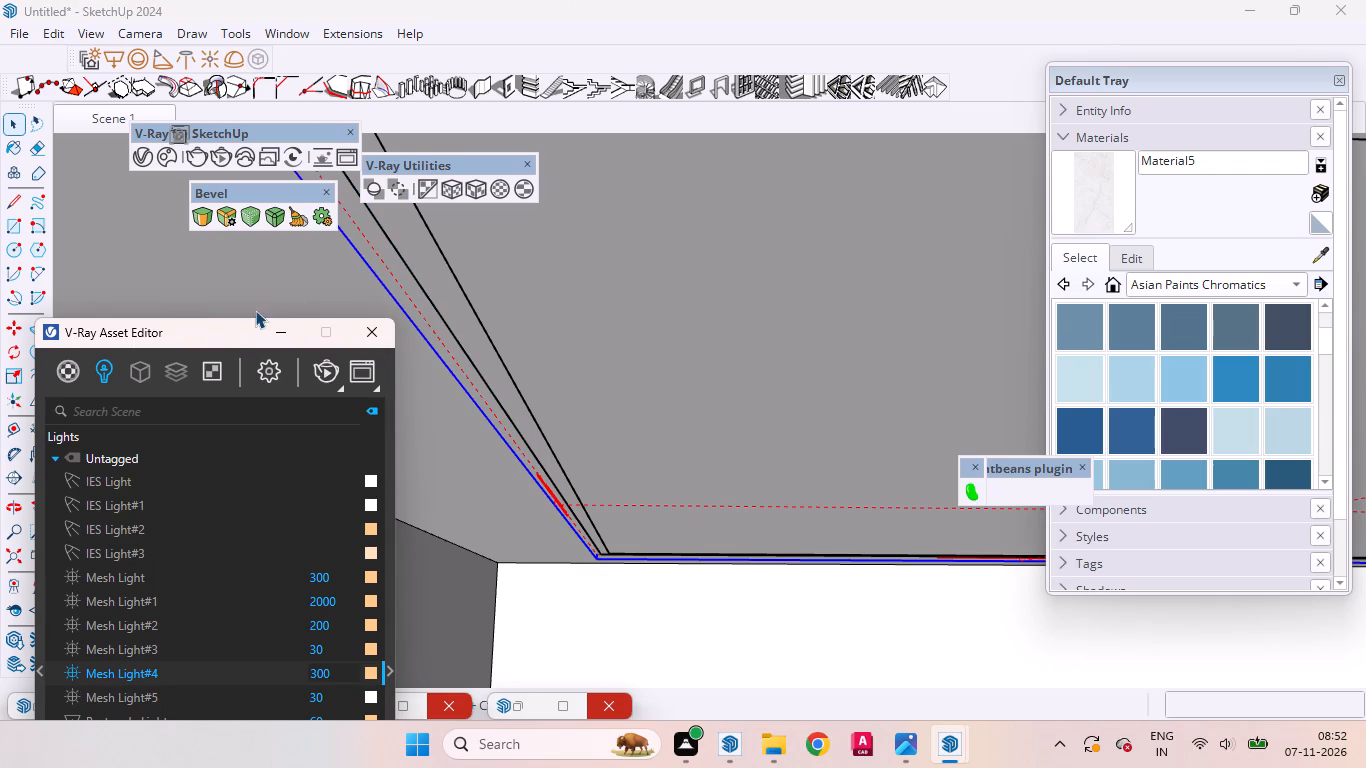
pyautogui.moveTo(226, 335); pyautogui.dragTo(308, 121)
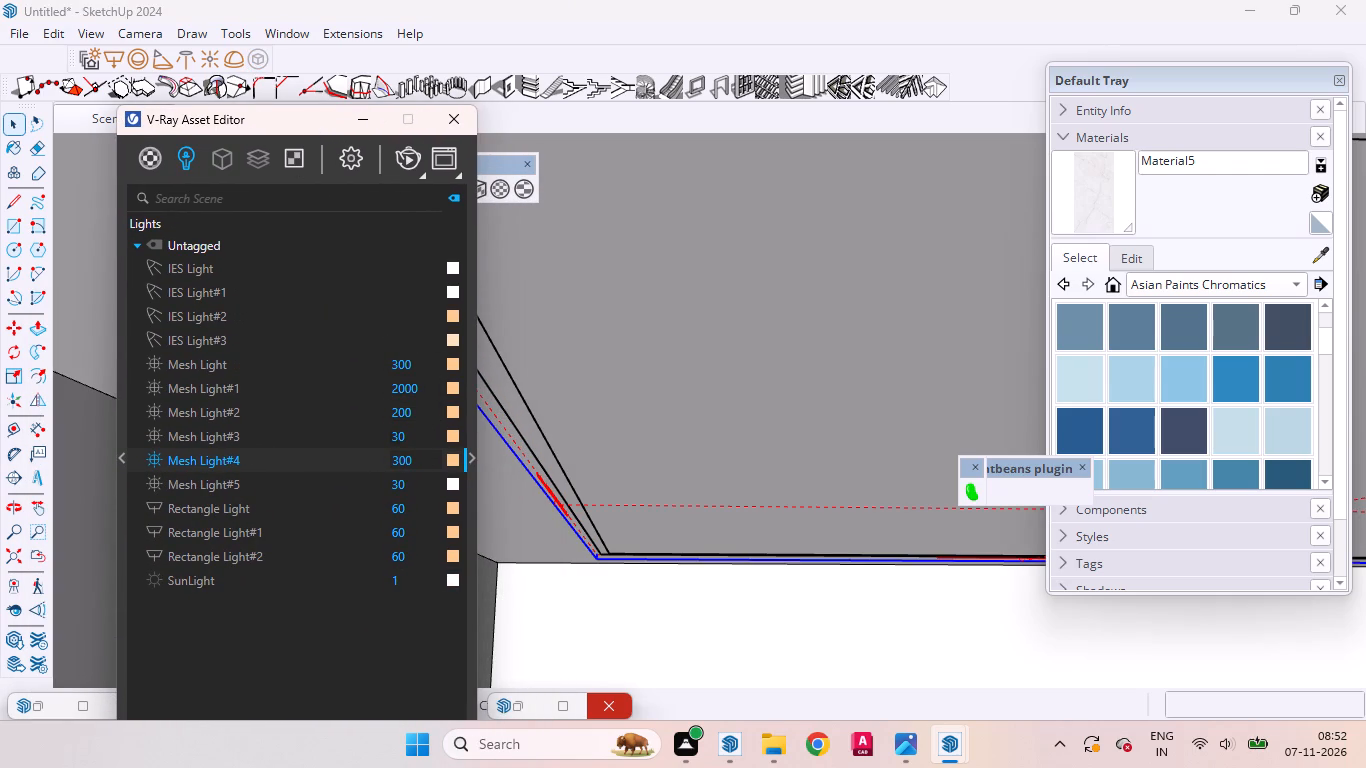
pyautogui.click(414, 477)
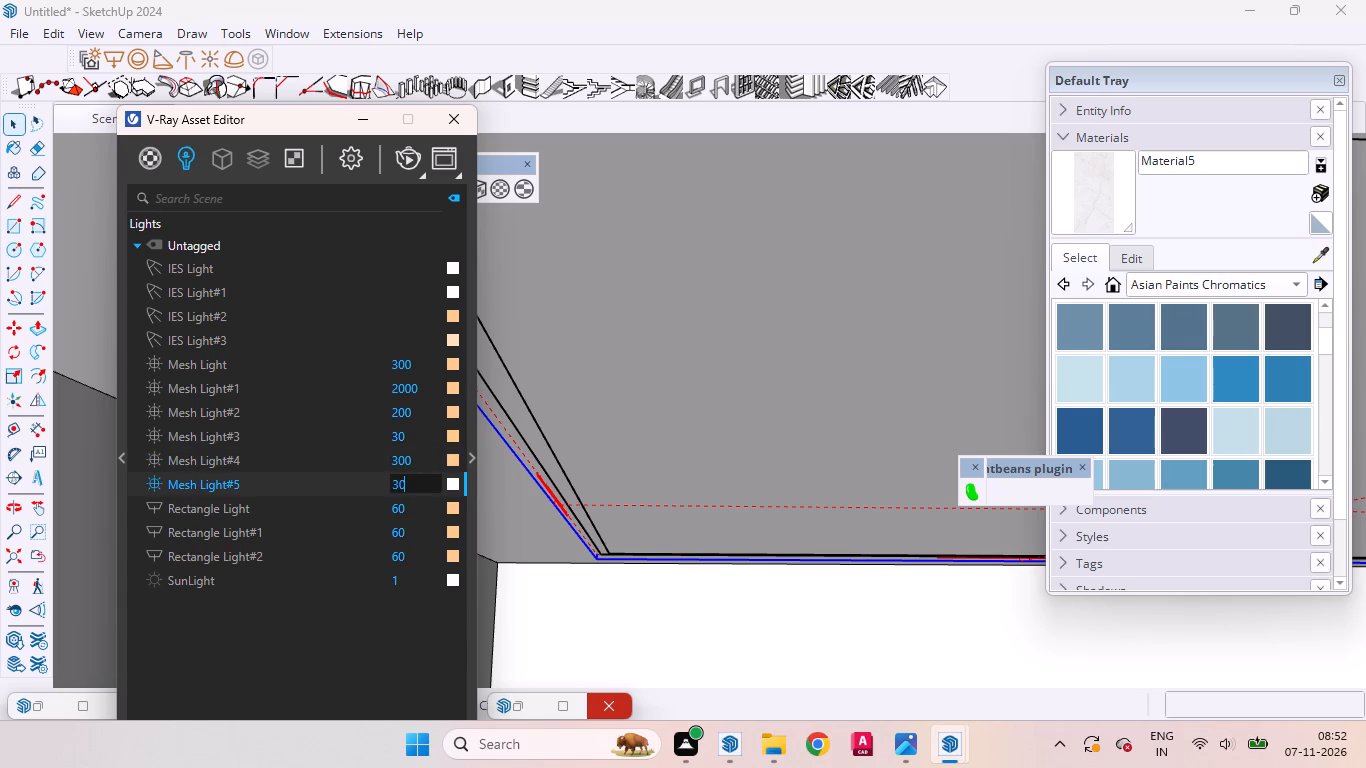
pyautogui.press('0')
pyautogui.moveTo(453, 462); pyautogui.dragTo(454, 489)
pyautogui.moveTo(307, 116); pyautogui.dragTo(235, 265)
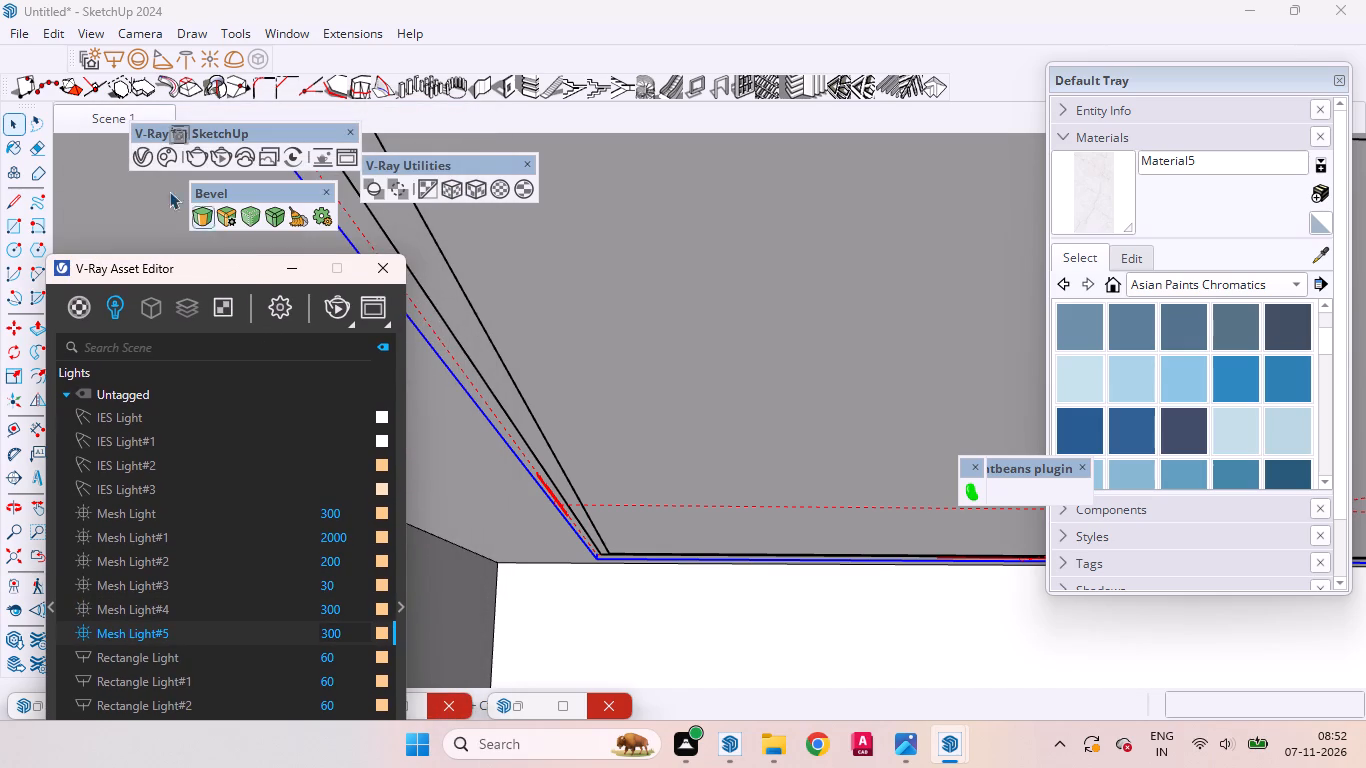
# Copy a balcony ceiling IES spotlight with its ring fixture to the front door-side corner of the room ceiling, outside the light strip.
pyautogui.scroll(-7, 608, 390)
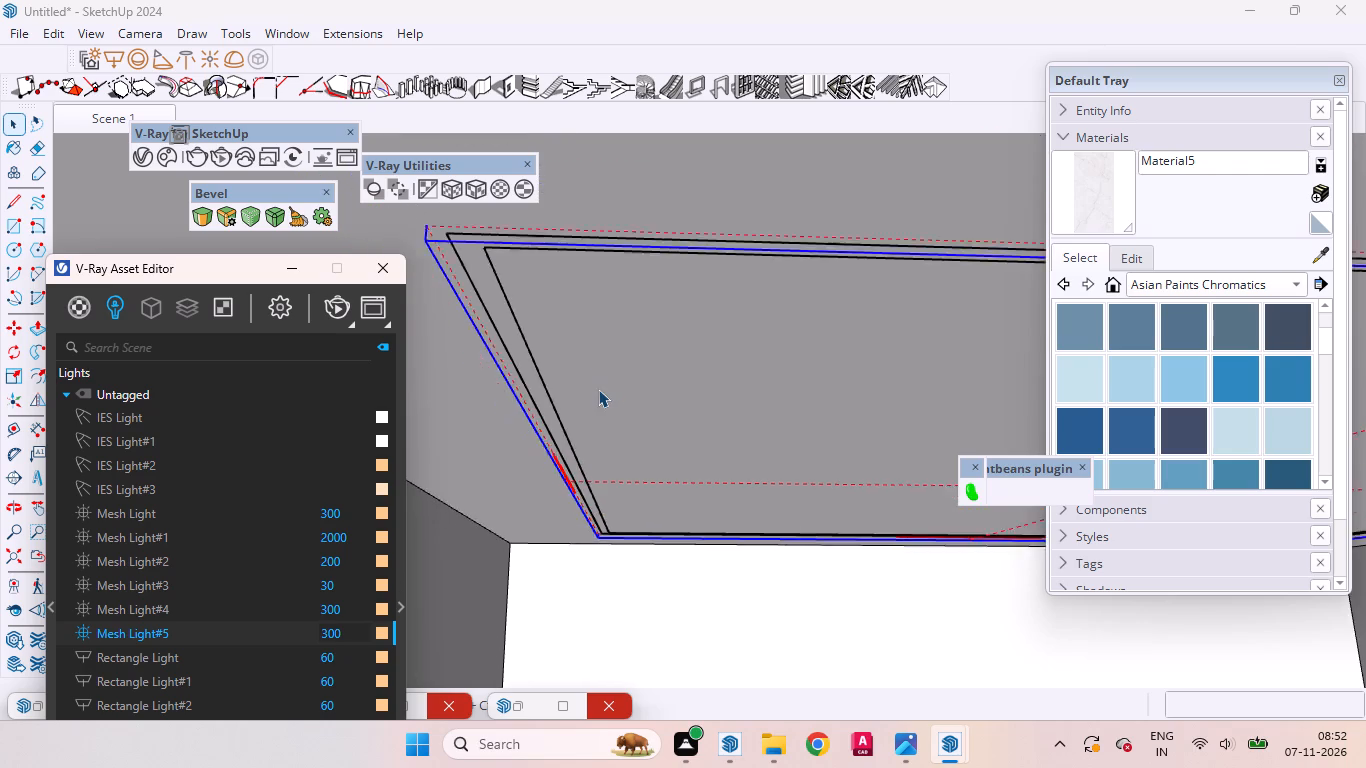
pyautogui.scroll(-17, 598, 389)
pyautogui.scroll(1, 616, 299)
pyautogui.scroll(-7, 616, 299)
pyautogui.scroll(-4, 719, 296)
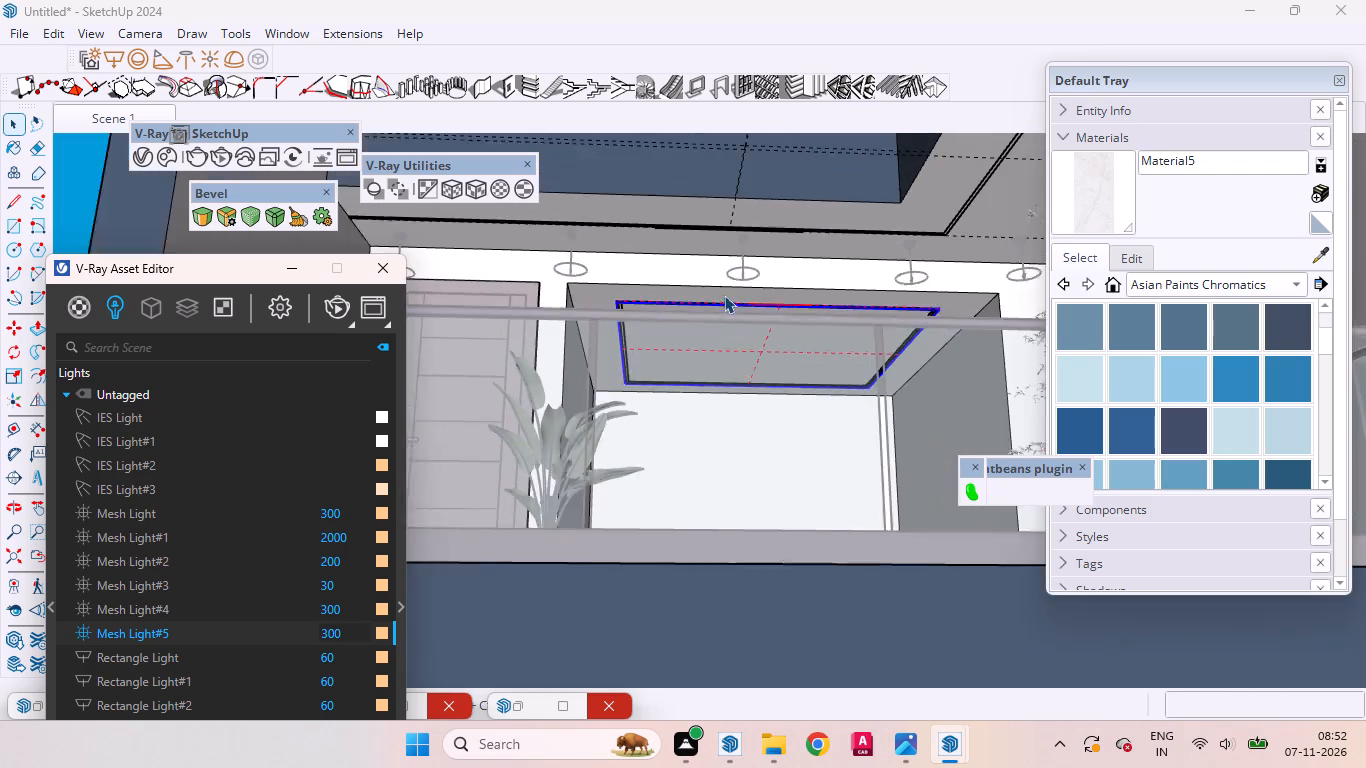
pyautogui.moveTo(731, 289); pyautogui.dragTo(727, 480, button='middle')
pyautogui.scroll(-17, 682, 475)
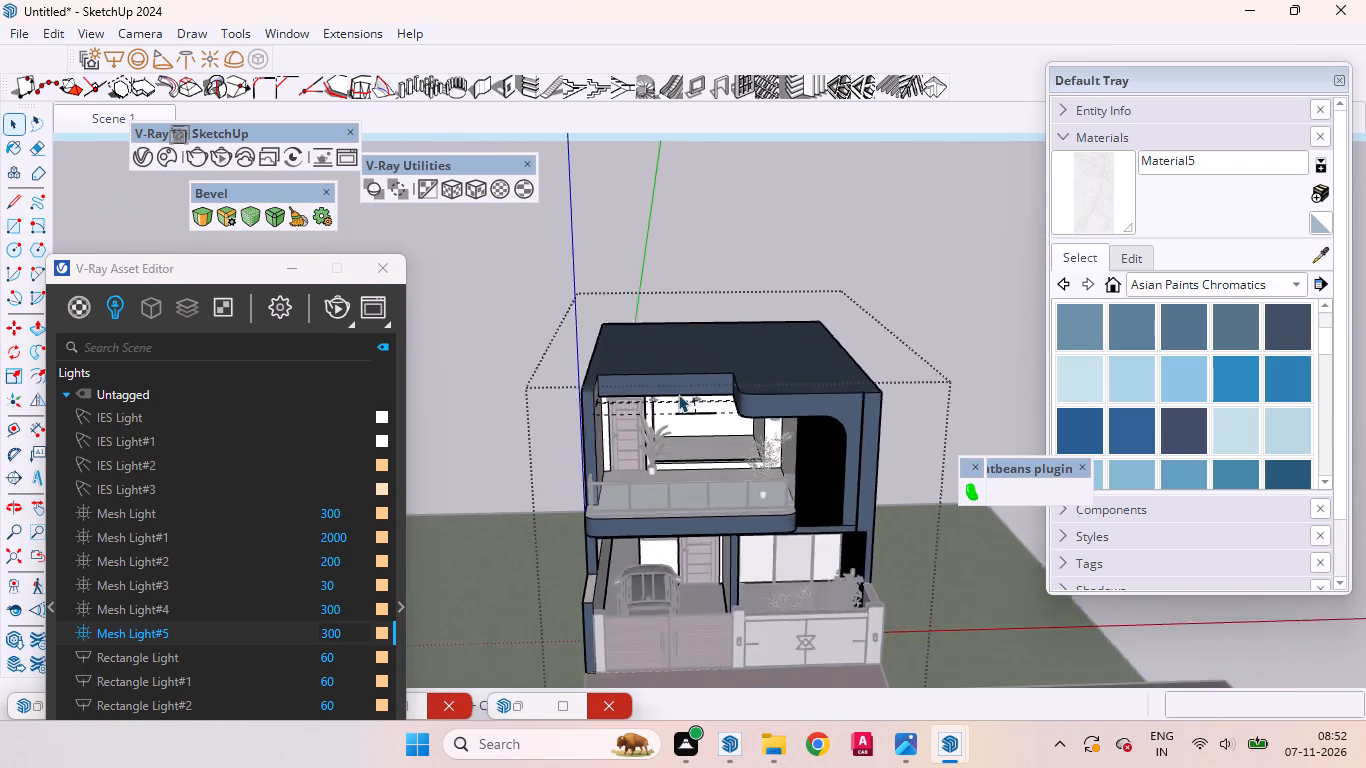
pyautogui.scroll(-2, 678, 394)
pyautogui.click(886, 275)
pyautogui.scroll(10, 634, 362)
pyautogui.scroll(1, 719, 497)
pyautogui.moveTo(719, 497); pyautogui.dragTo(733, 346, button='middle')
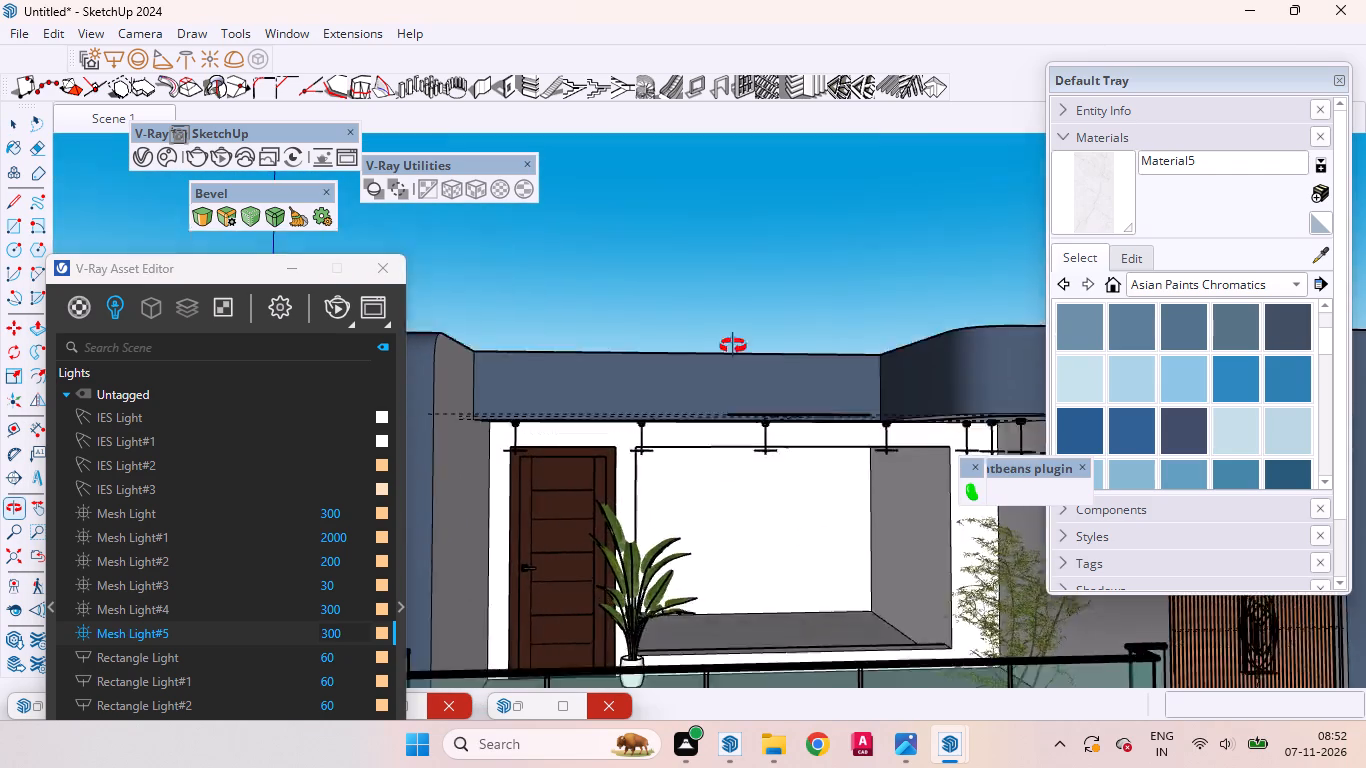
pyautogui.moveTo(733, 346); pyautogui.dragTo(740, 263, button='middle')
pyautogui.scroll(11, 759, 448)
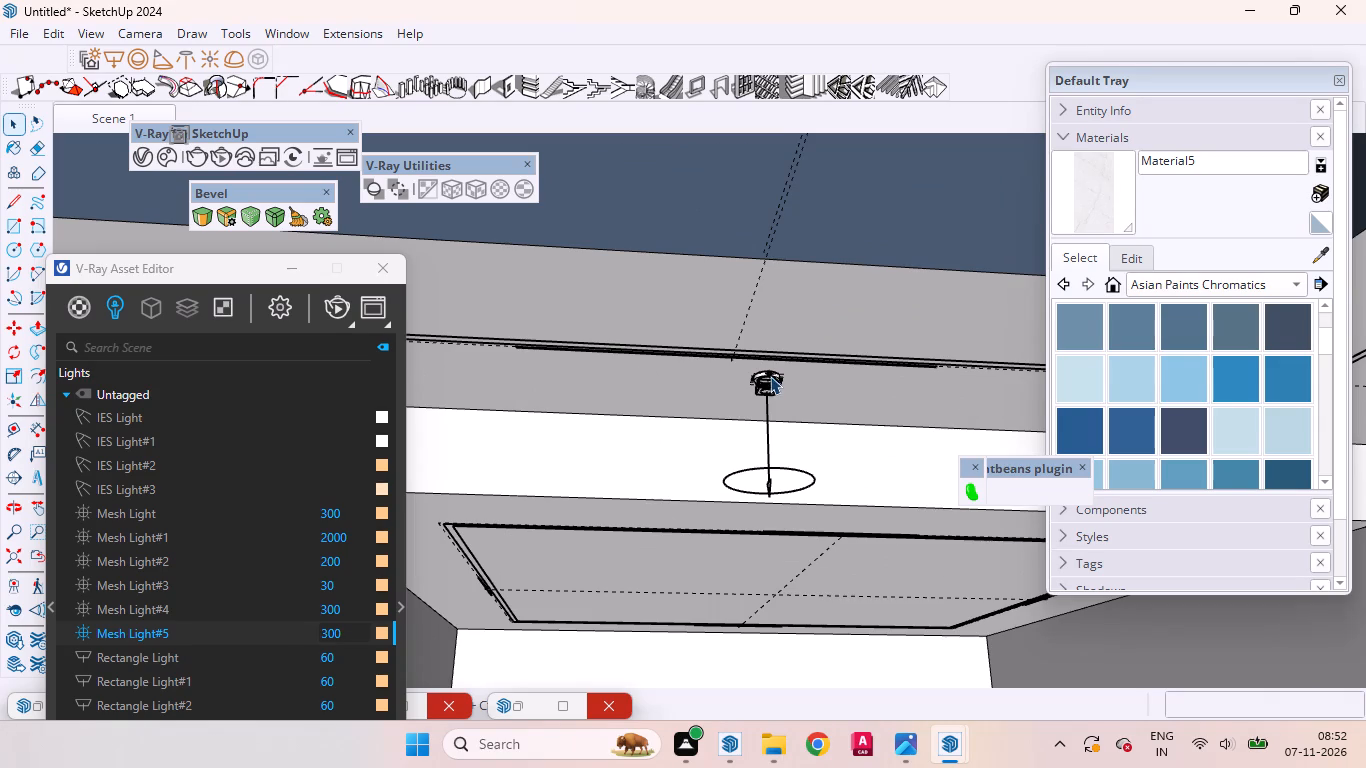
pyautogui.click(768, 387)
pyautogui.scroll(9, 767, 378)
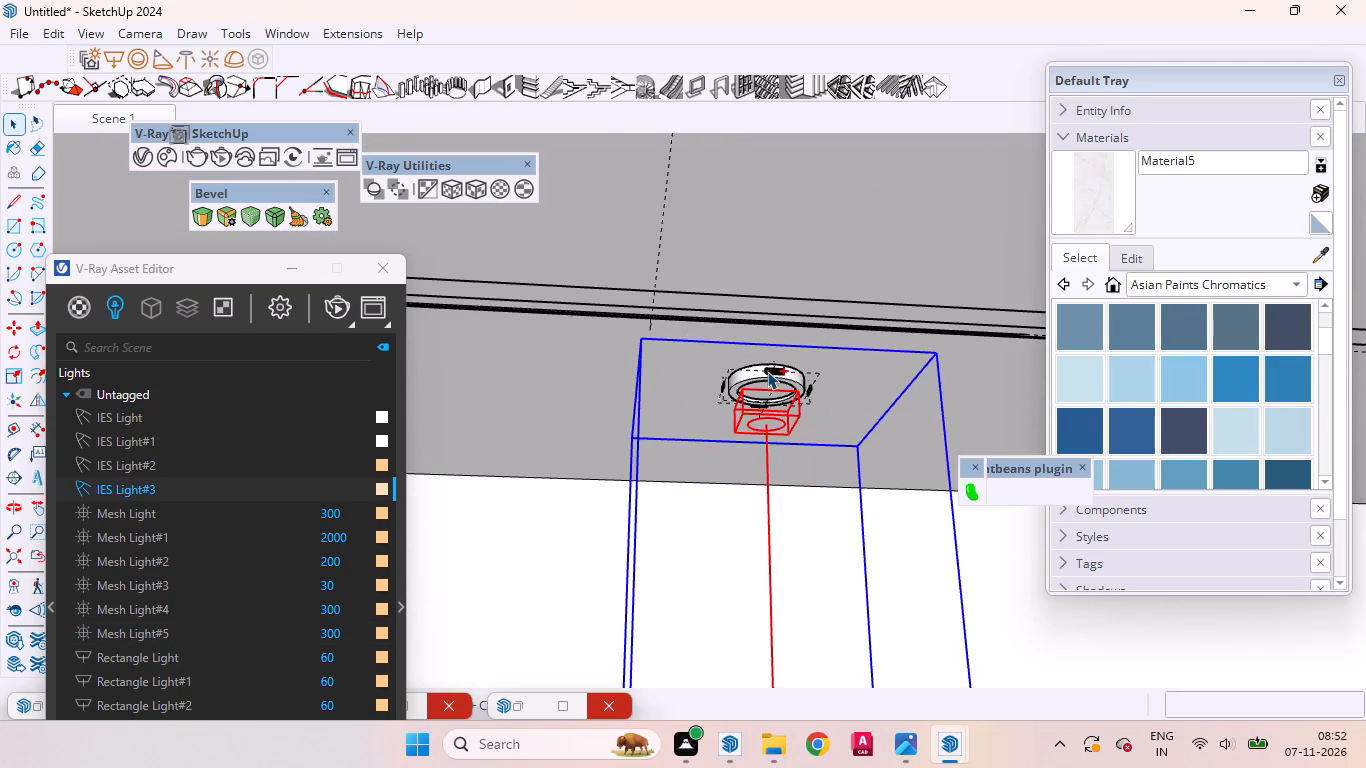
pyautogui.keyDown('ctrl'); pyautogui.click(749, 375); pyautogui.keyUp('ctrl')
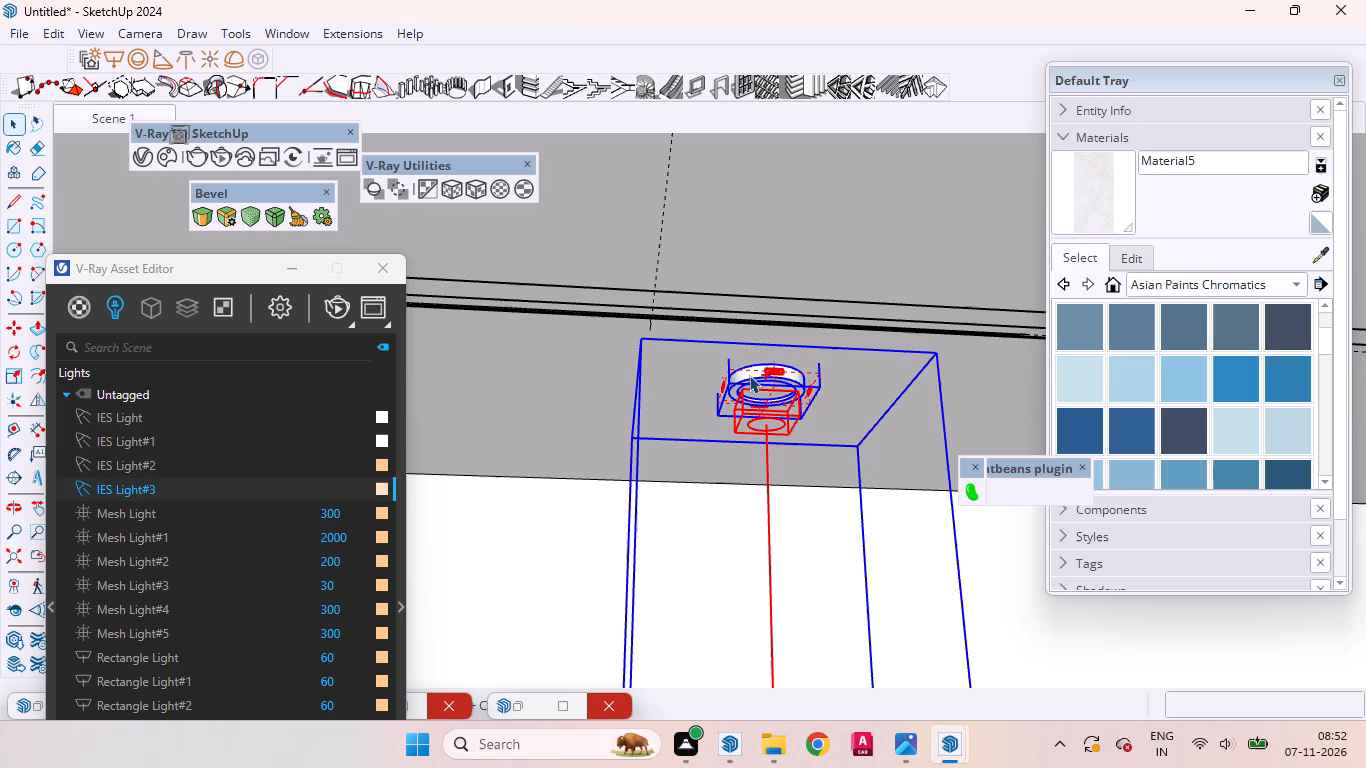
pyautogui.press('m')
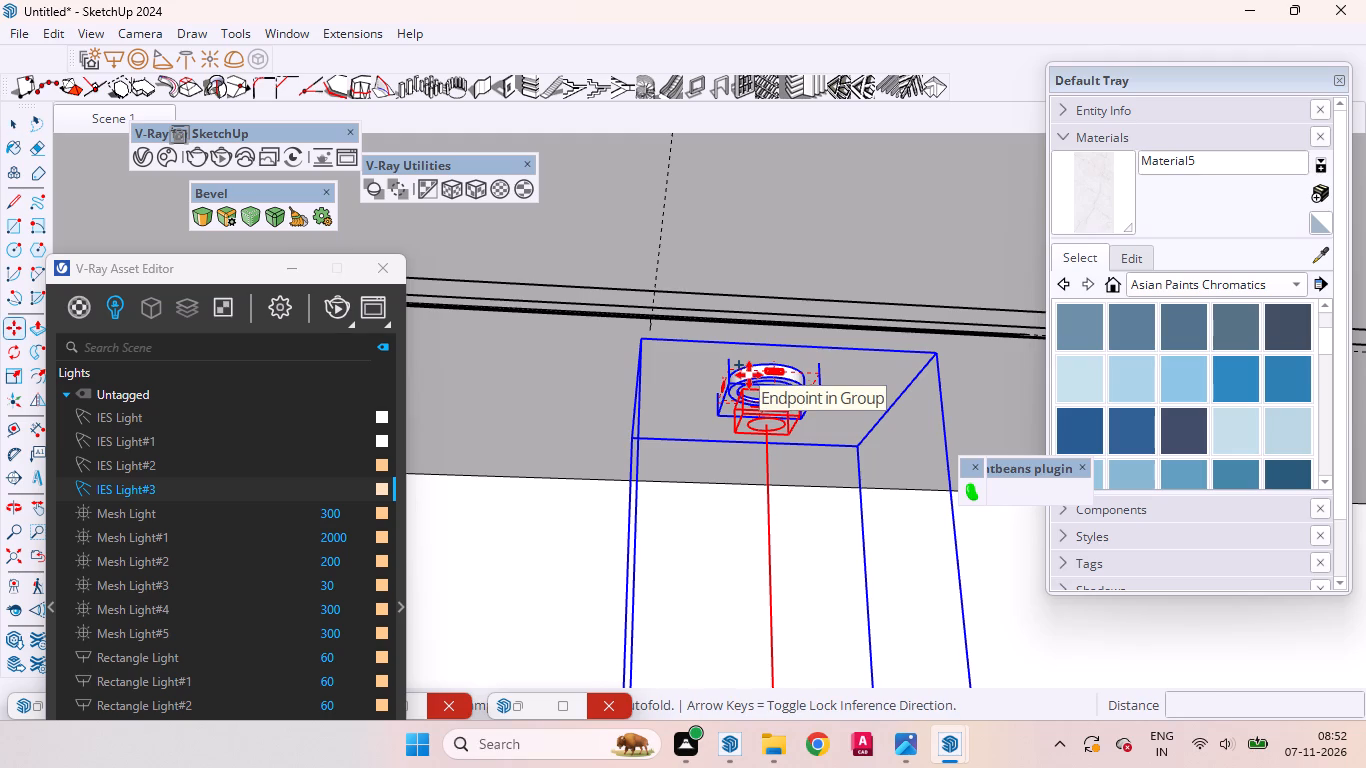
pyautogui.click(719, 365)
pyautogui.scroll(-7, 734, 448)
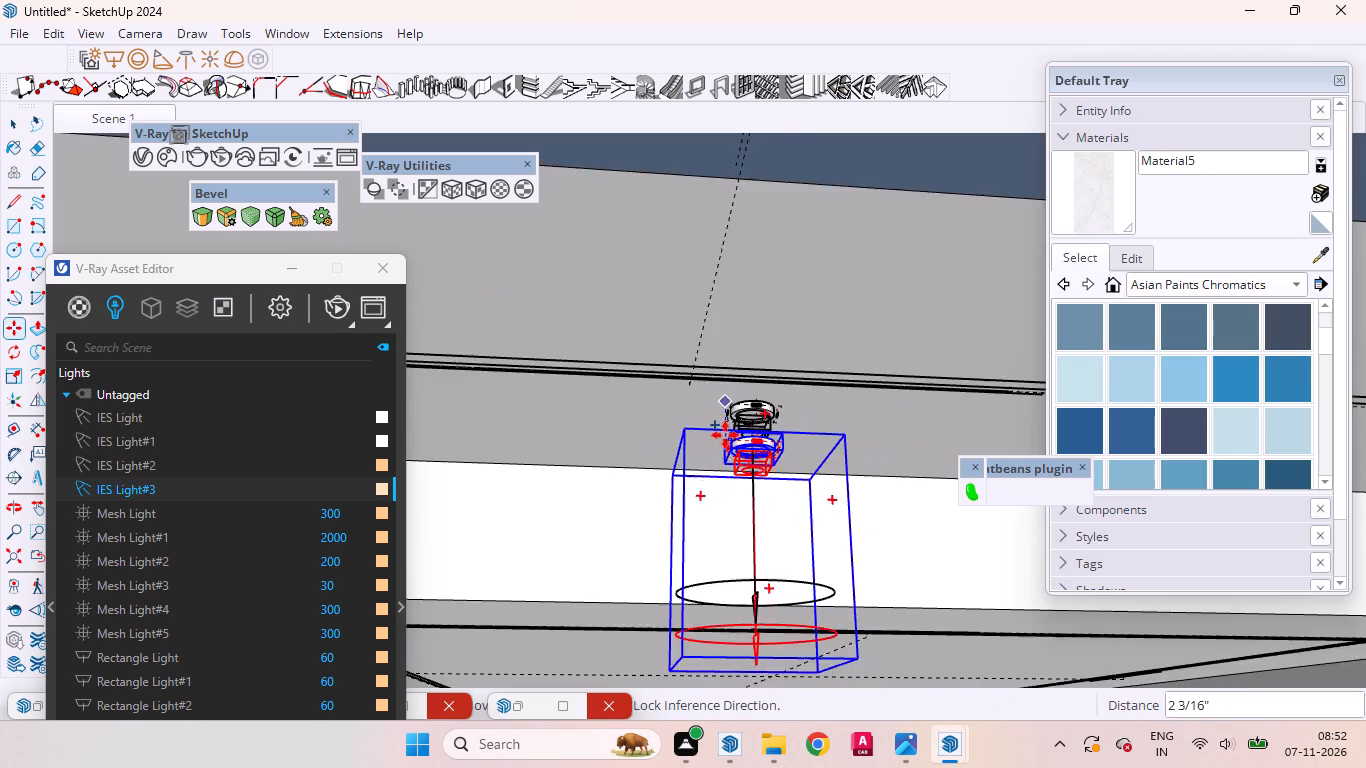
pyautogui.scroll(-11, 725, 435)
pyautogui.scroll(5, 579, 562)
pyautogui.moveTo(514, 491); pyautogui.dragTo(509, 475, button='middle')
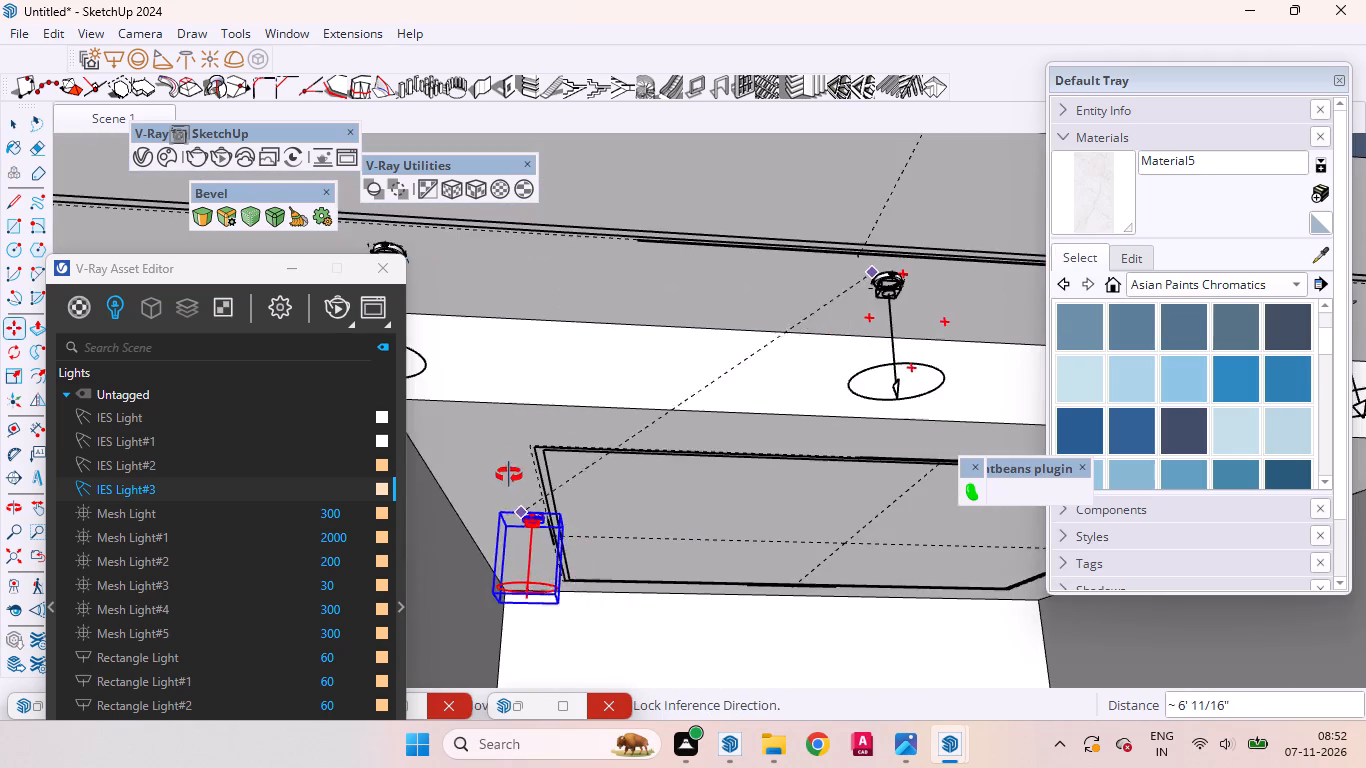
pyautogui.moveTo(509, 475); pyautogui.dragTo(497, 395, button='middle')
pyautogui.scroll(8, 506, 482)
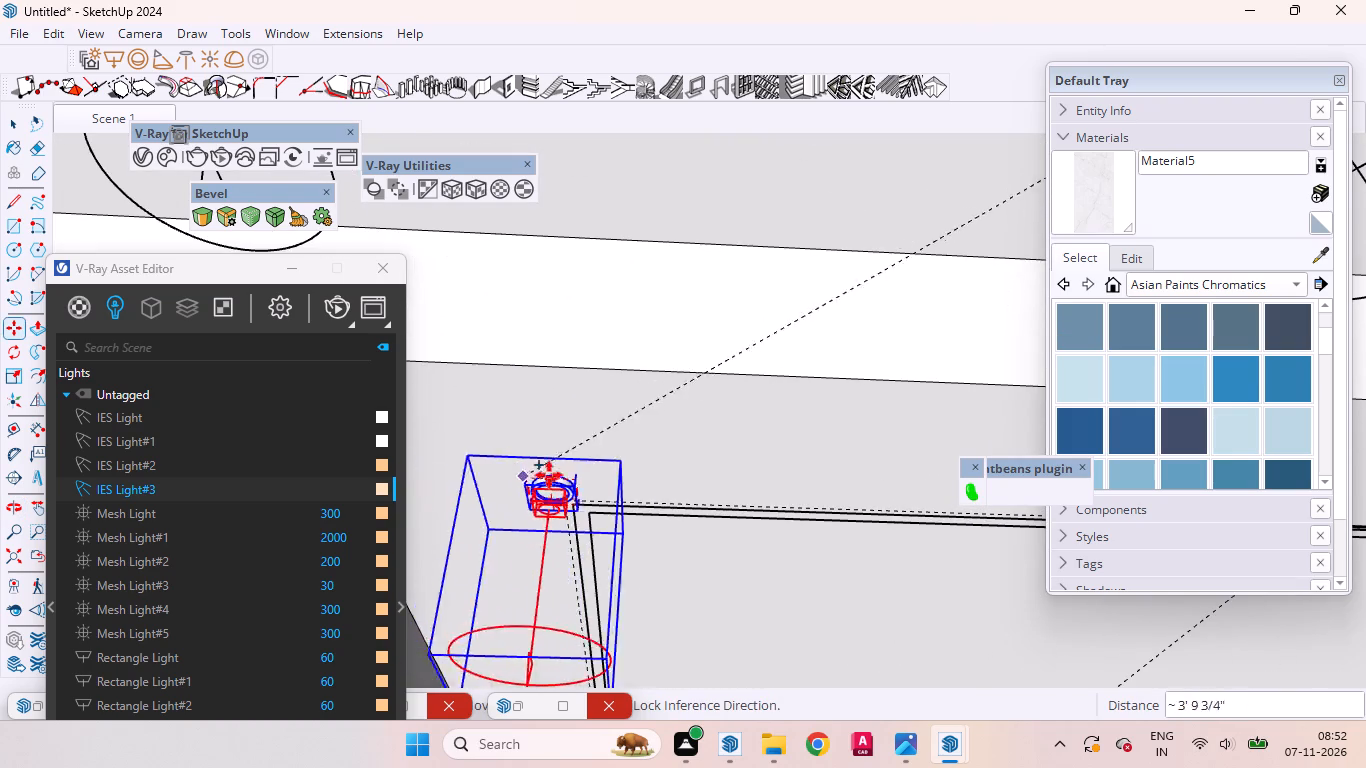
pyautogui.scroll(-14, 549, 475)
pyautogui.scroll(1, 535, 436)
pyautogui.scroll(-1, 535, 436)
pyautogui.moveTo(560, 465); pyautogui.dragTo(447, 430, button='middle')
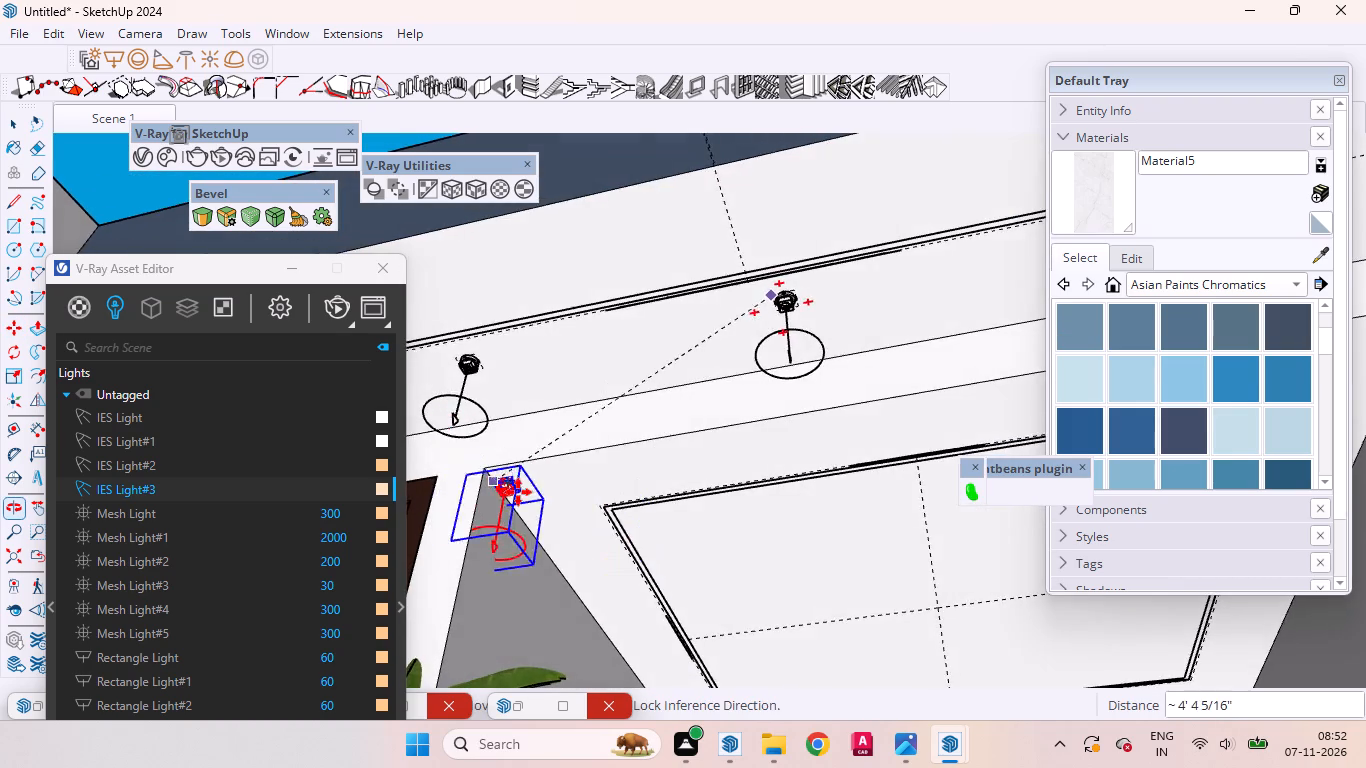
pyautogui.scroll(2, 518, 492)
pyautogui.scroll(-2, 518, 492)
pyautogui.scroll(6, 519, 492)
pyautogui.moveTo(572, 525); pyautogui.dragTo(574, 404, button='middle')
pyautogui.click(559, 546)
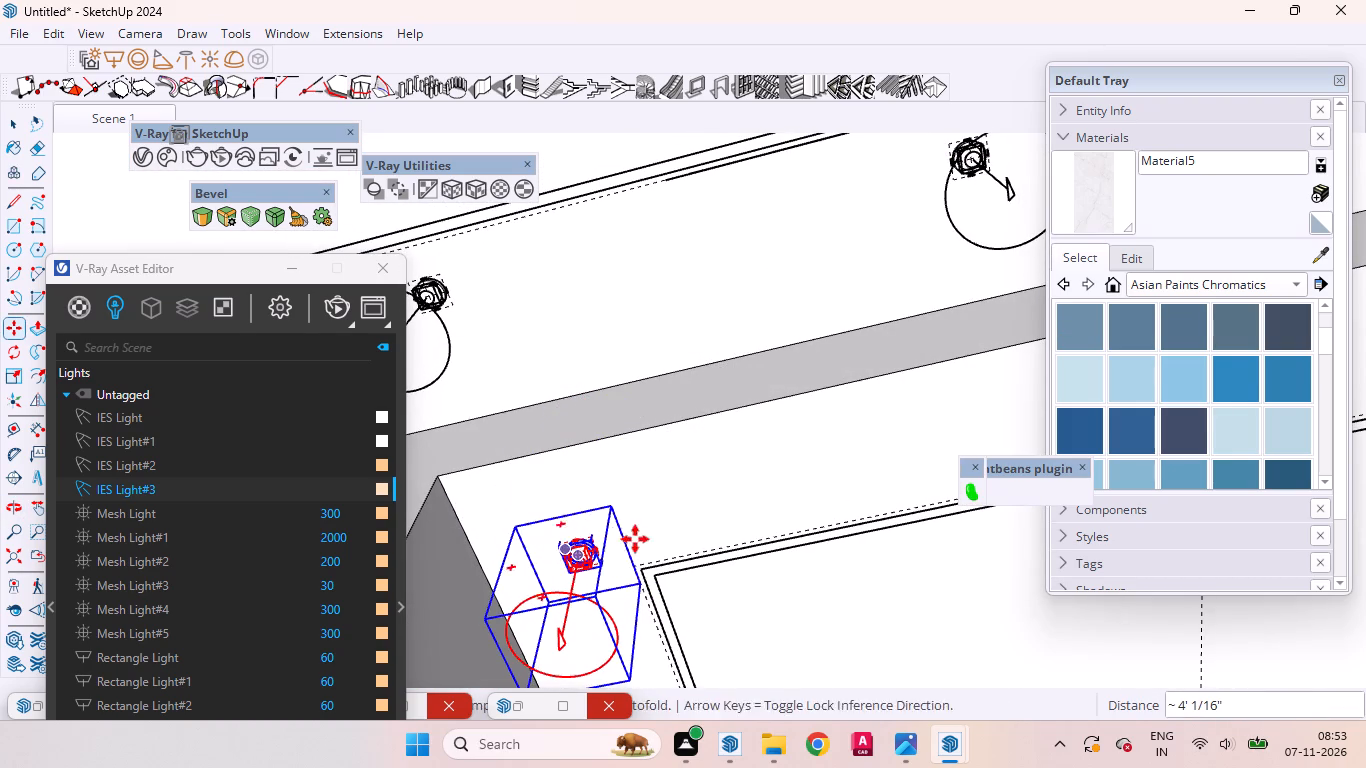
# Examine the copied corner spotlight's placement against the room ceiling's light strip and the balcony spotlights.
pyautogui.moveTo(635, 539); pyautogui.dragTo(460, 604, button='middle')
pyautogui.scroll(1, 472, 601)
pyautogui.scroll(-15, 612, 494)
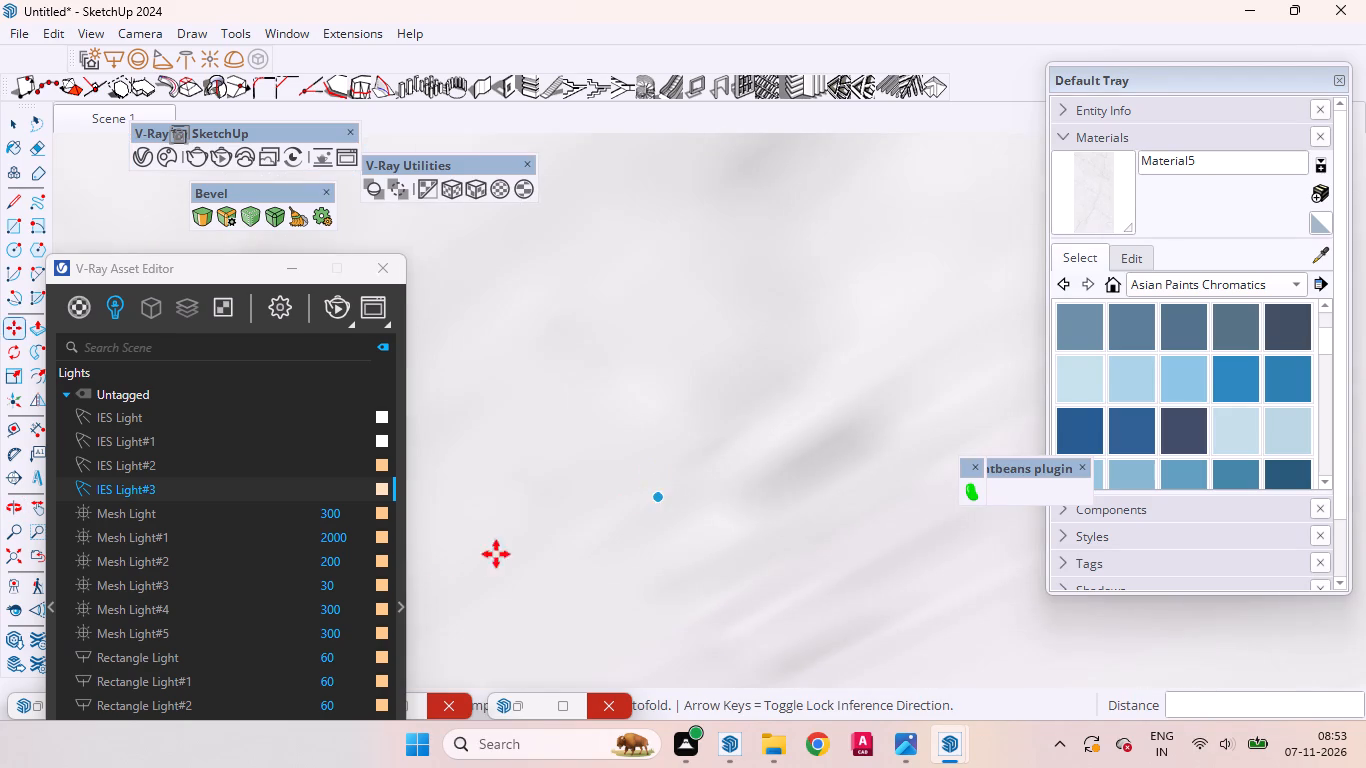
pyautogui.moveTo(183, 267); pyautogui.dragTo(370, 381)
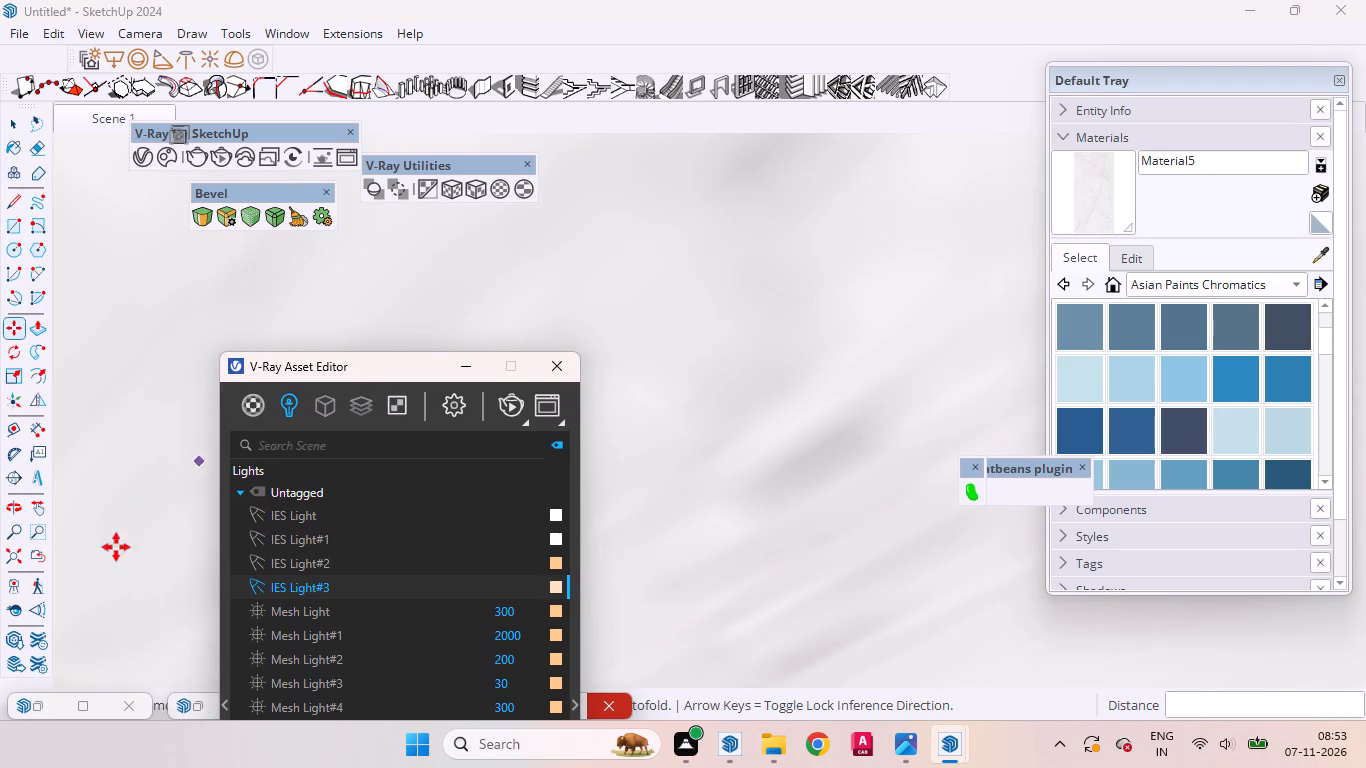
pyautogui.click(45, 554)
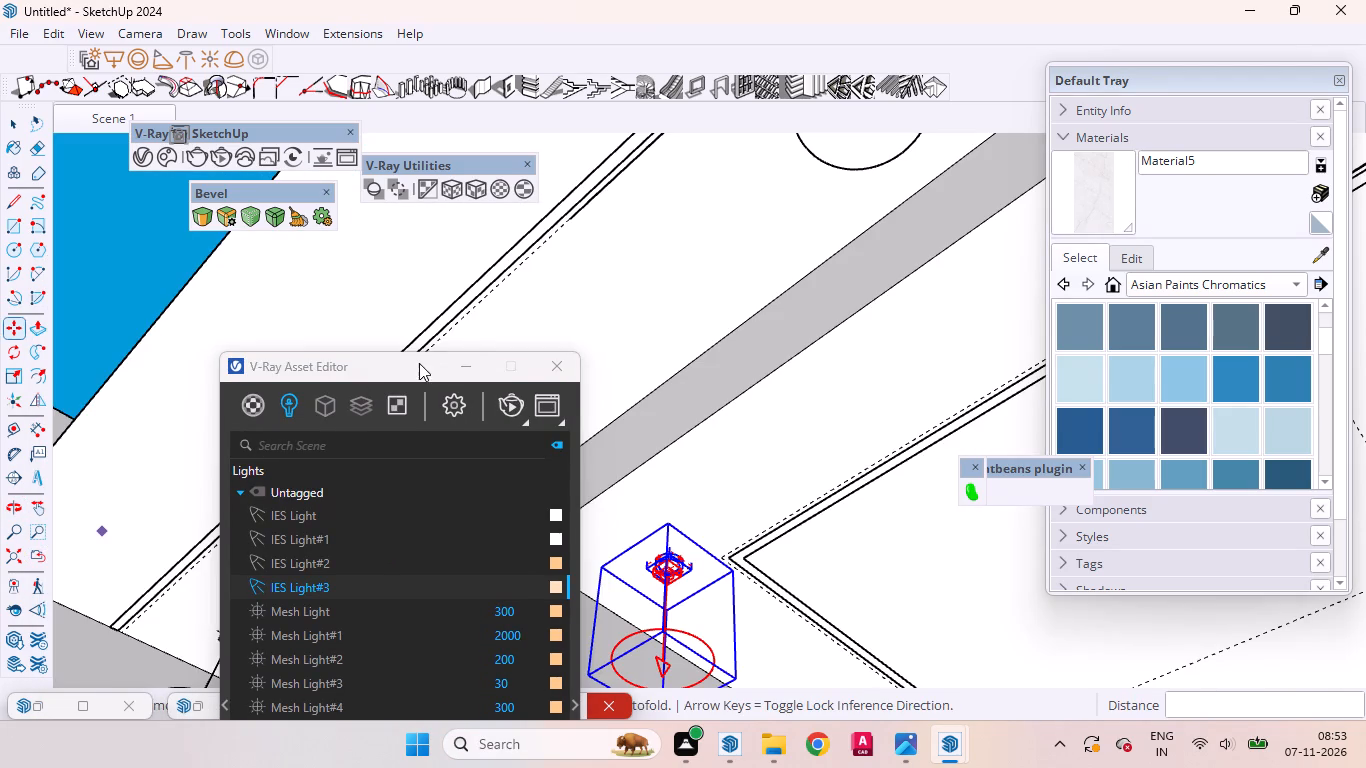
pyautogui.moveTo(419, 363); pyautogui.dragTo(243, 290)
pyautogui.scroll(-7, 744, 501)
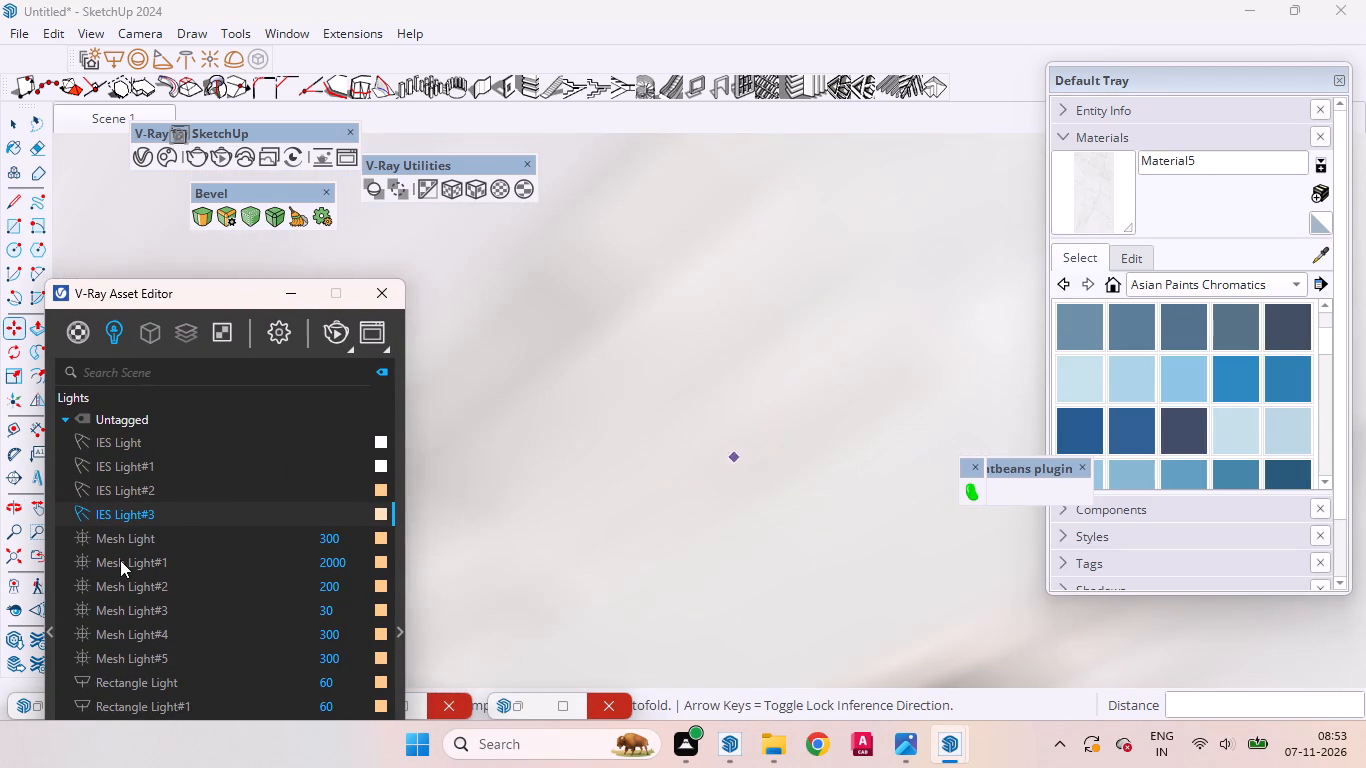
pyautogui.click(28, 556)
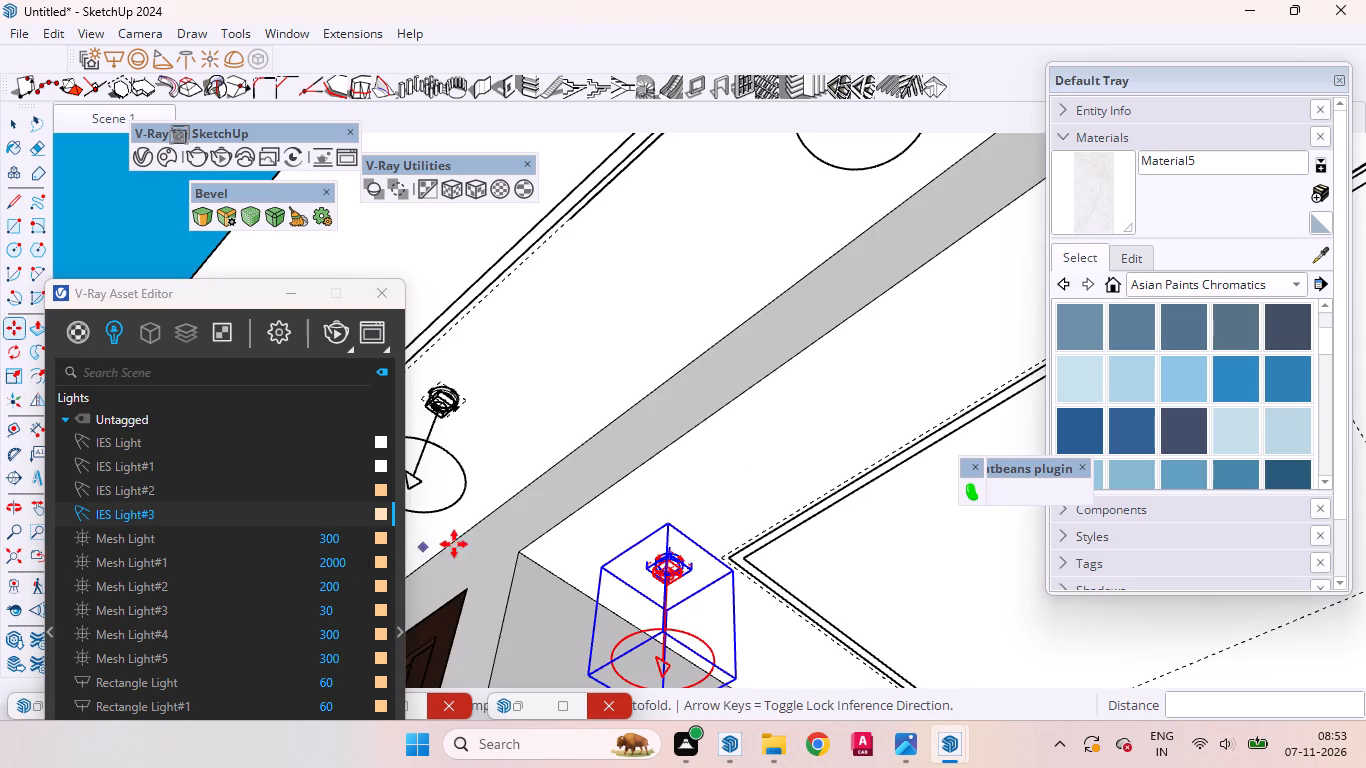
pyautogui.moveTo(455, 543); pyautogui.dragTo(705, 453, button='middle')
pyautogui.scroll(1, 705, 453)
pyautogui.moveTo(835, 482); pyautogui.dragTo(738, 645, button='middle')
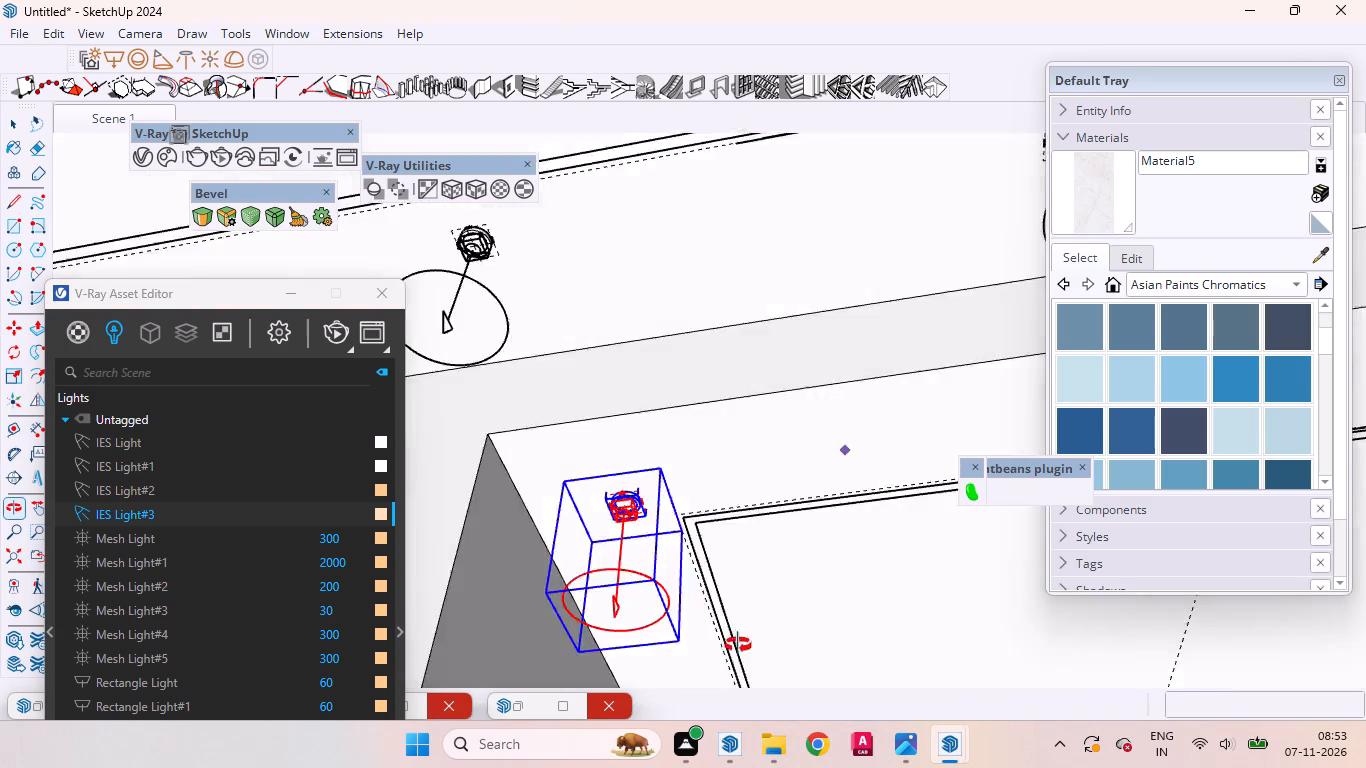
pyautogui.moveTo(738, 645); pyautogui.dragTo(726, 693, button='middle')
pyautogui.scroll(-10, 733, 440)
pyautogui.scroll(2, 738, 412)
pyautogui.scroll(-8, 738, 412)
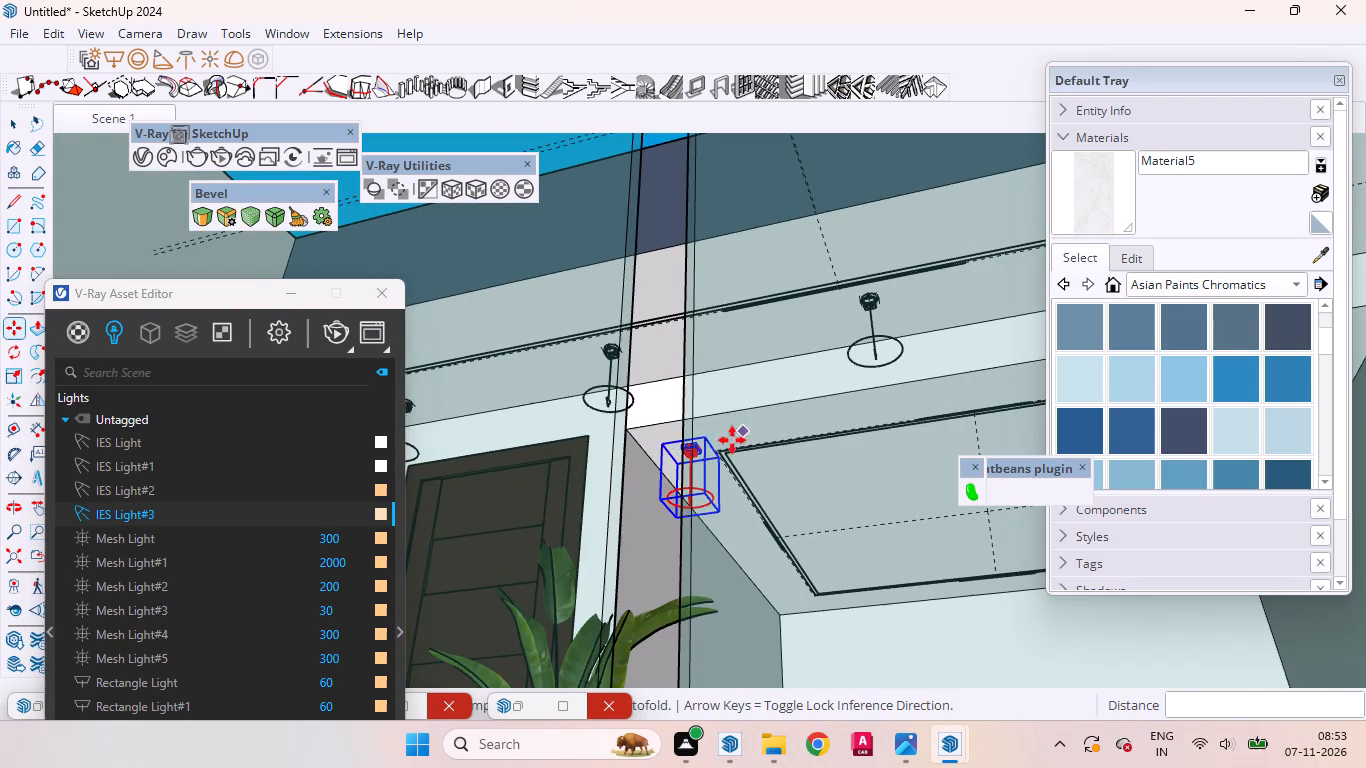
pyautogui.moveTo(657, 452); pyautogui.dragTo(748, 691, button='middle')
pyautogui.scroll(-10, 782, 429)
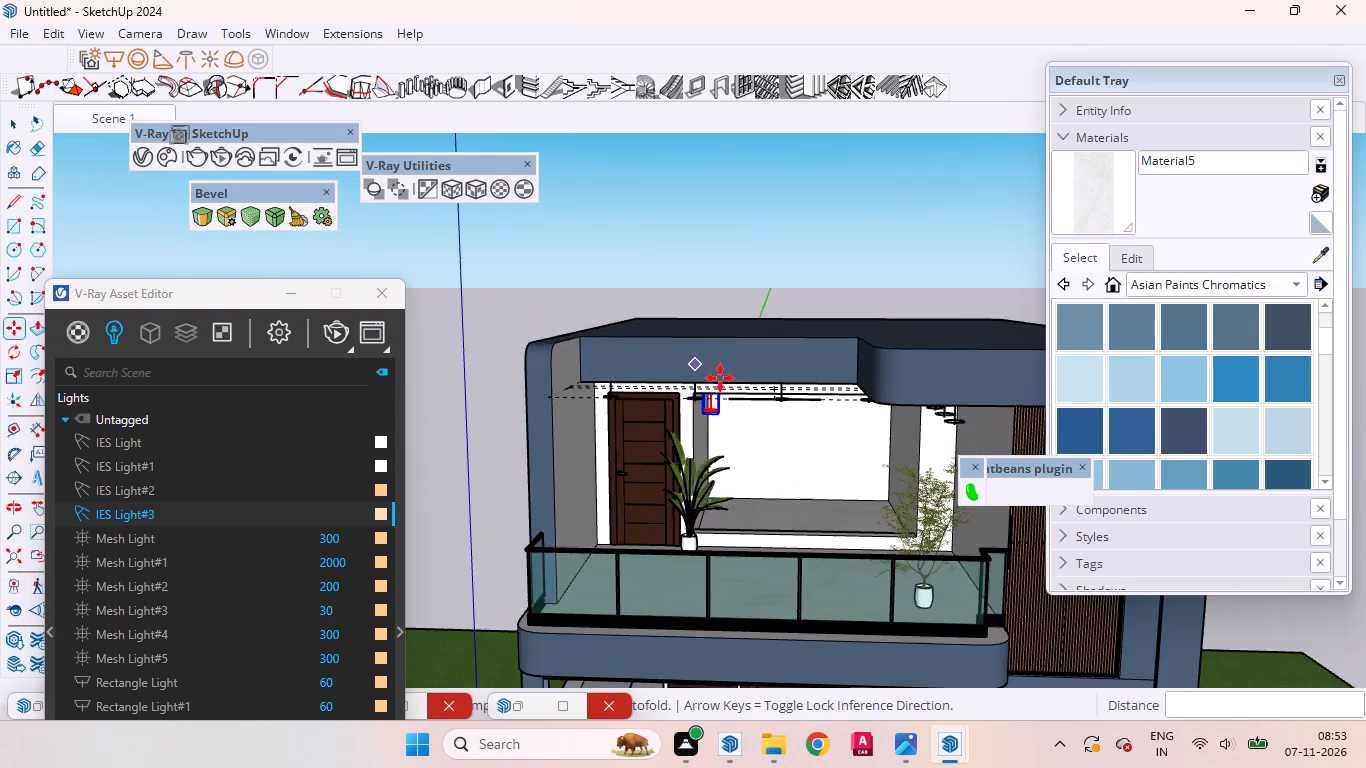
pyautogui.scroll(5, 744, 448)
pyautogui.moveTo(738, 447); pyautogui.dragTo(735, 346, button='middle')
pyautogui.scroll(8, 721, 363)
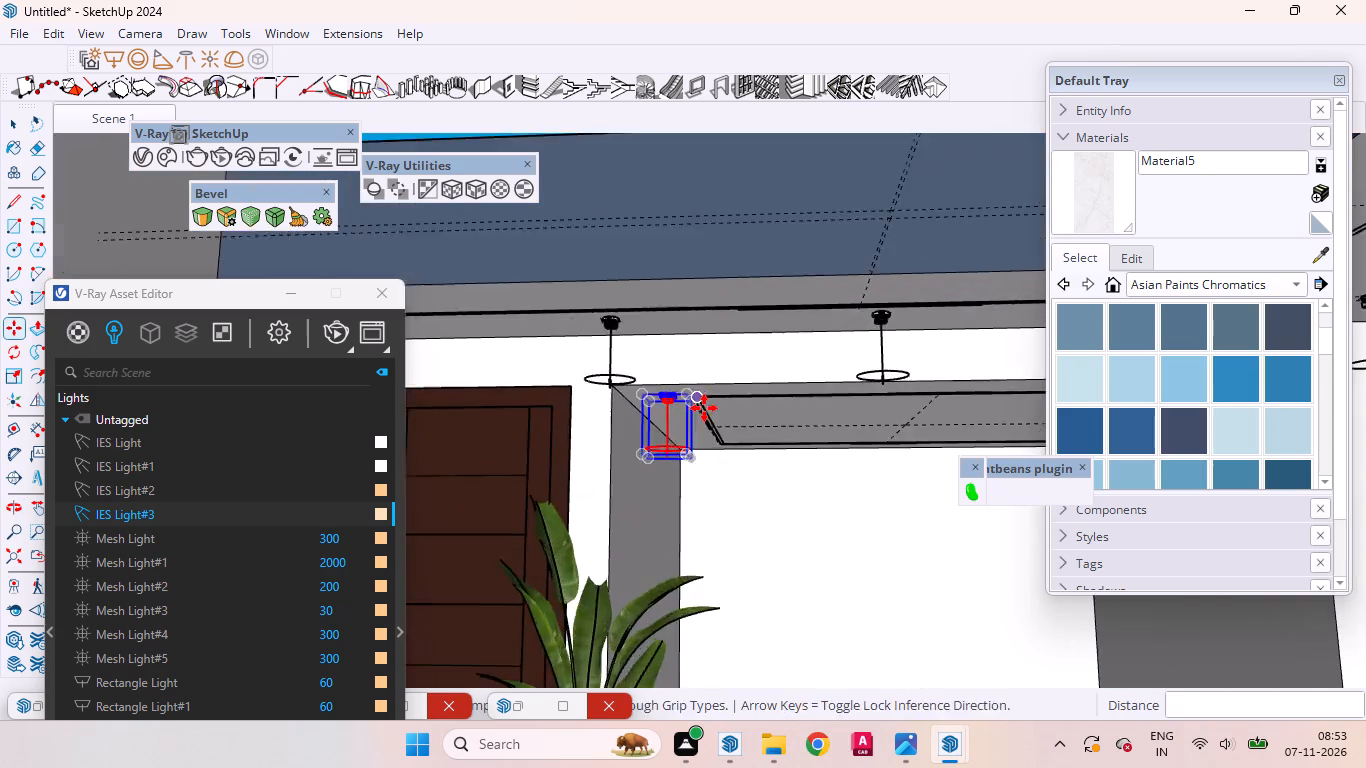
pyautogui.scroll(6, 704, 408)
pyautogui.scroll(-1, 703, 401)
pyautogui.scroll(1, 703, 396)
# Make two copies of the corner spotlight with its ring along the door-side edge of the room ceiling, spaced about 3' 5 13/16".
pyautogui.moveTo(681, 411); pyautogui.dragTo(496, 274, button='middle')
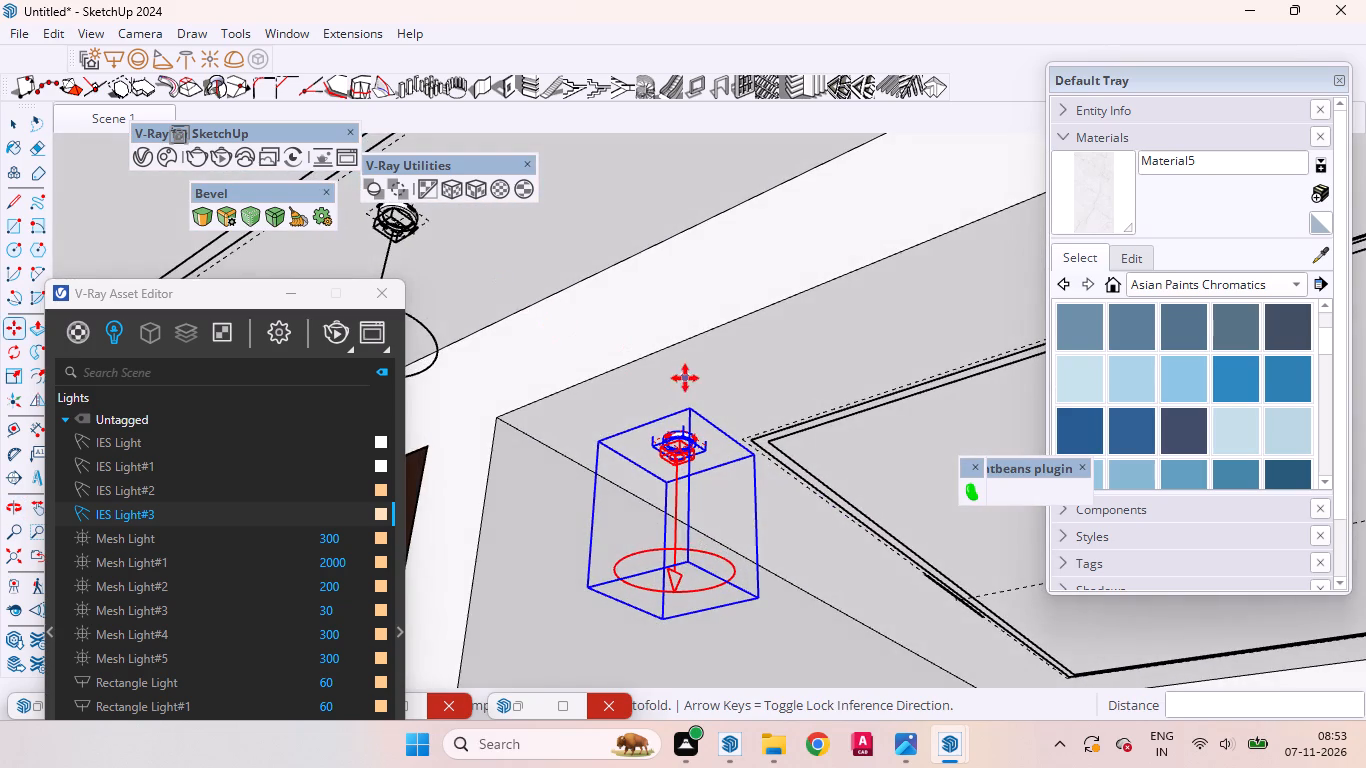
pyautogui.scroll(-1, 686, 378)
pyautogui.scroll(3, 687, 379)
pyautogui.scroll(-11, 687, 379)
pyautogui.moveTo(749, 482); pyautogui.dragTo(646, 443, button='middle')
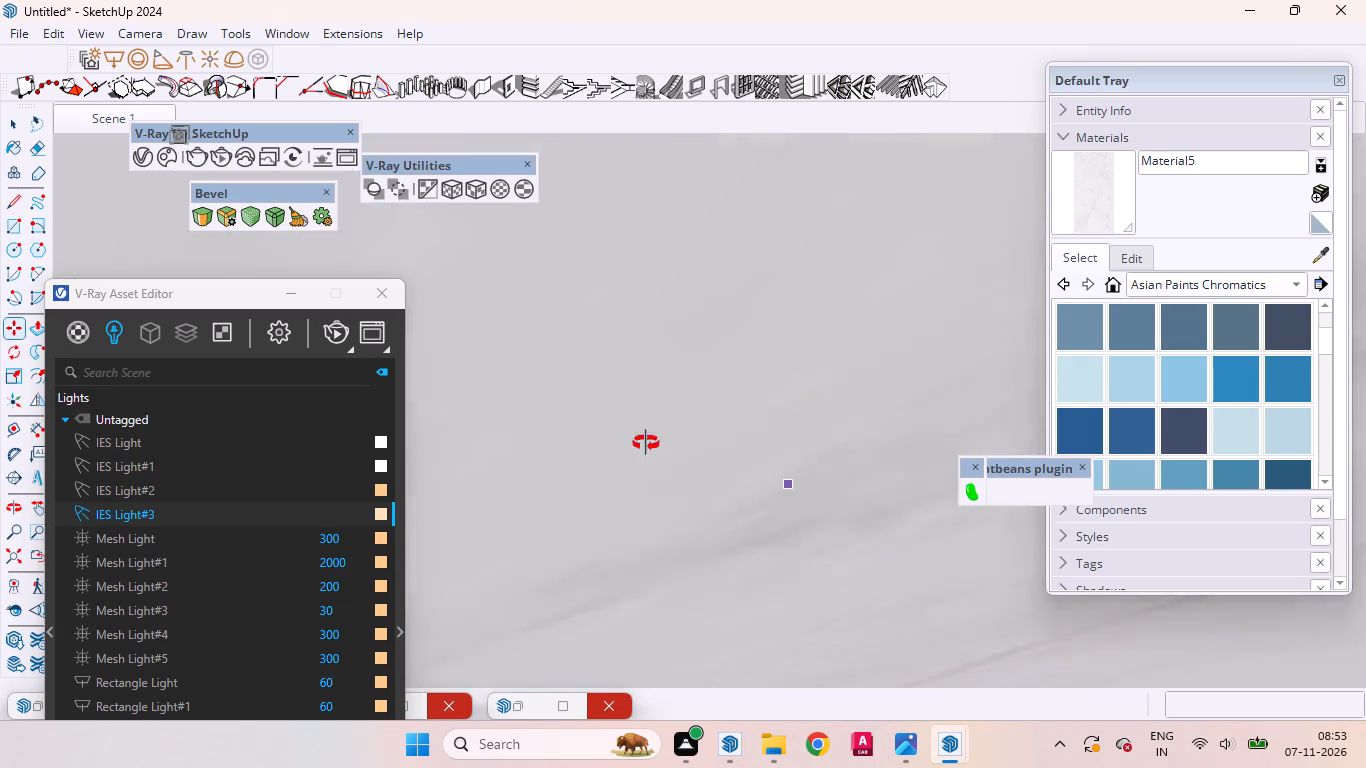
pyautogui.moveTo(646, 443); pyautogui.dragTo(662, 549, button='middle')
pyautogui.moveTo(799, 491); pyautogui.dragTo(684, 538, button='middle')
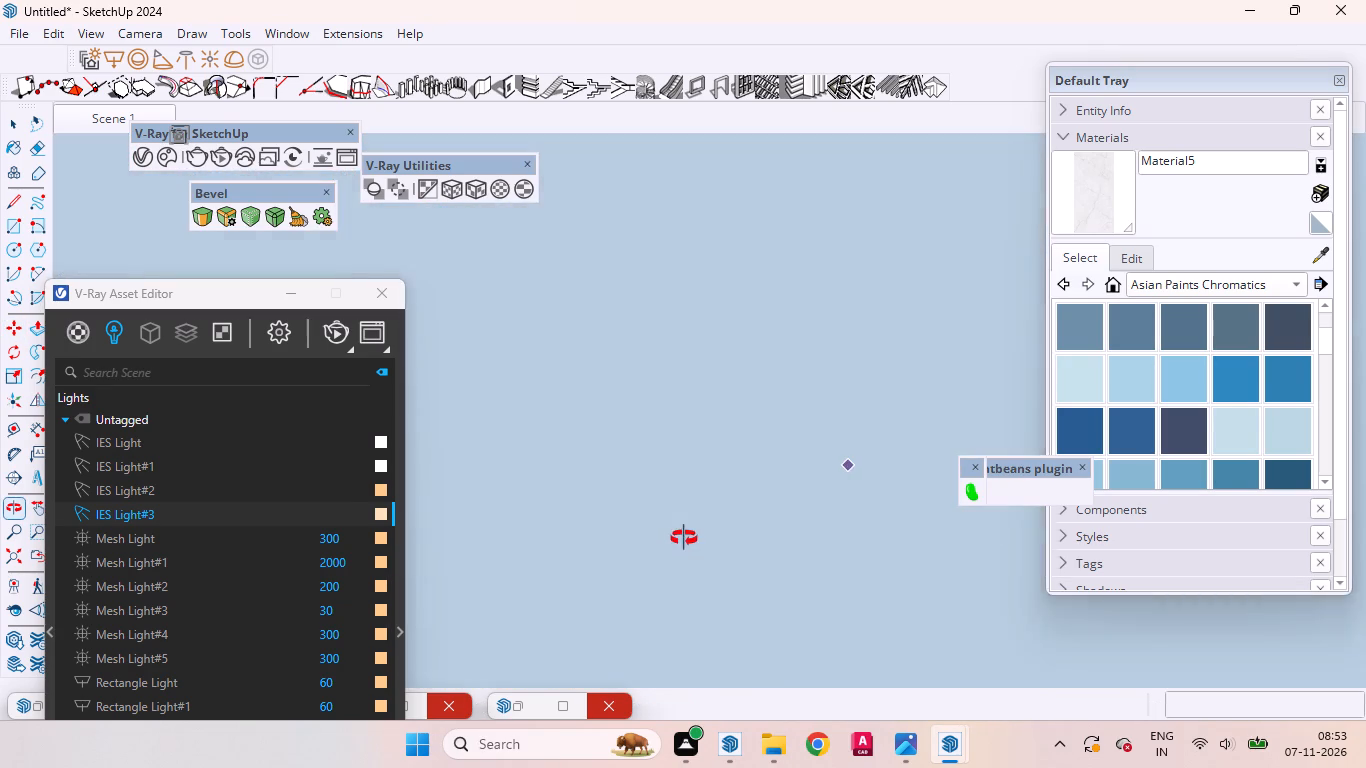
pyautogui.moveTo(684, 538); pyautogui.dragTo(800, 569, button='middle')
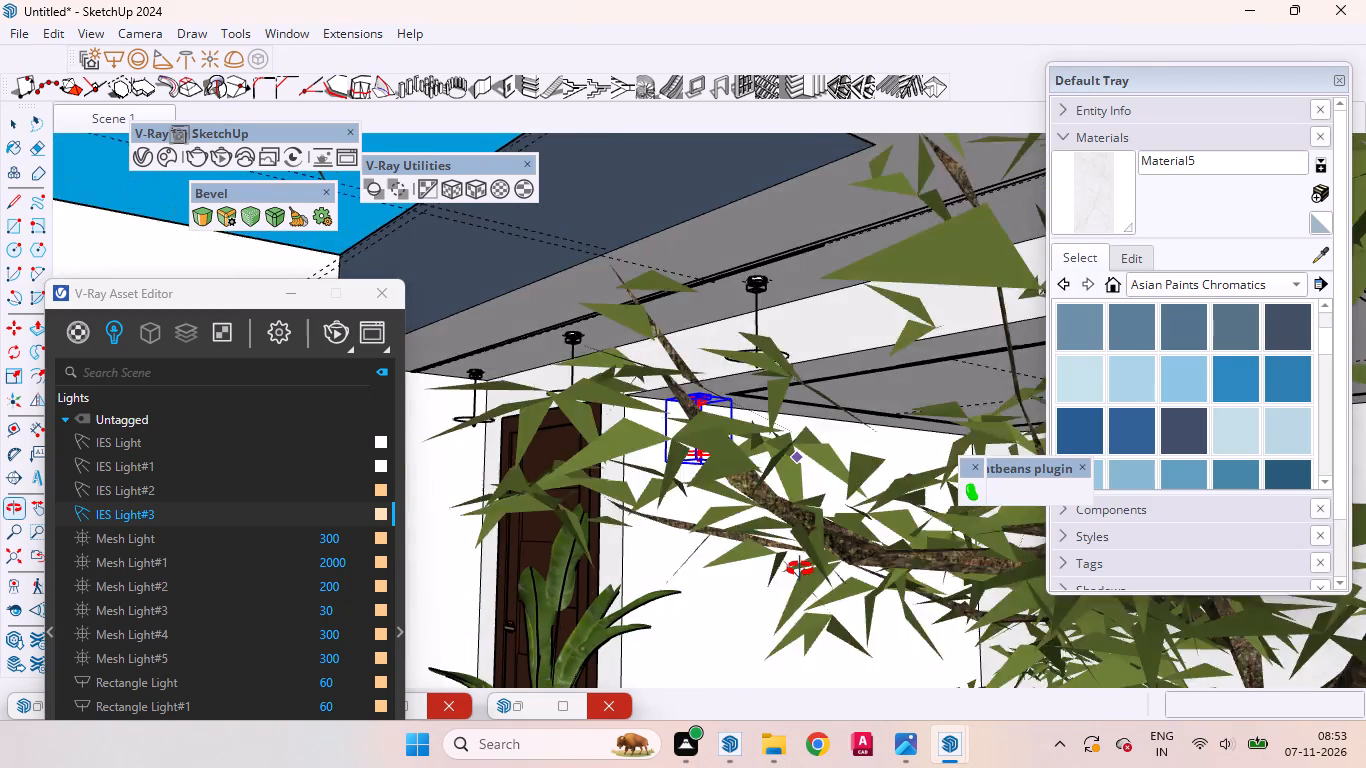
pyautogui.moveTo(800, 569); pyautogui.dragTo(796, 581, button='middle')
pyautogui.scroll(9, 812, 482)
pyautogui.moveTo(797, 478); pyautogui.dragTo(701, 416, button='middle')
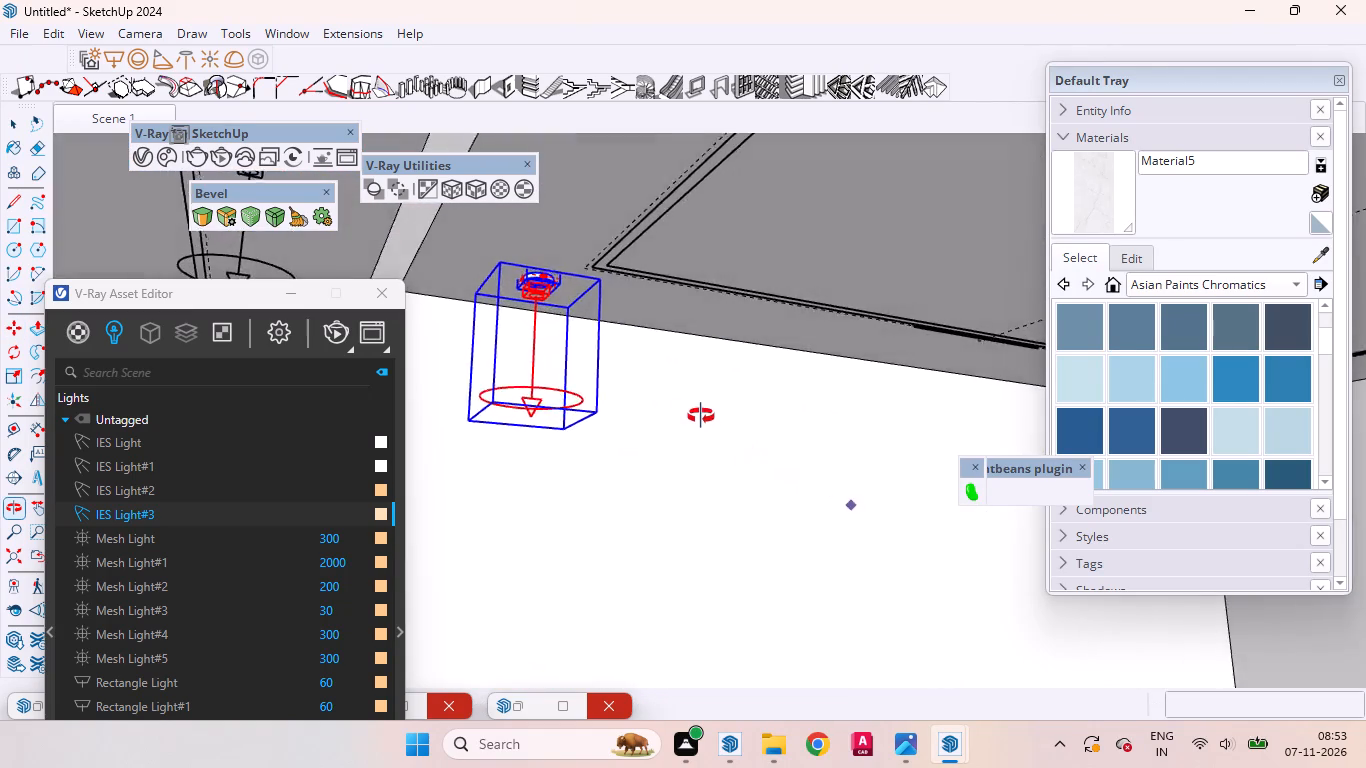
pyautogui.moveTo(701, 416); pyautogui.dragTo(606, 369, button='middle')
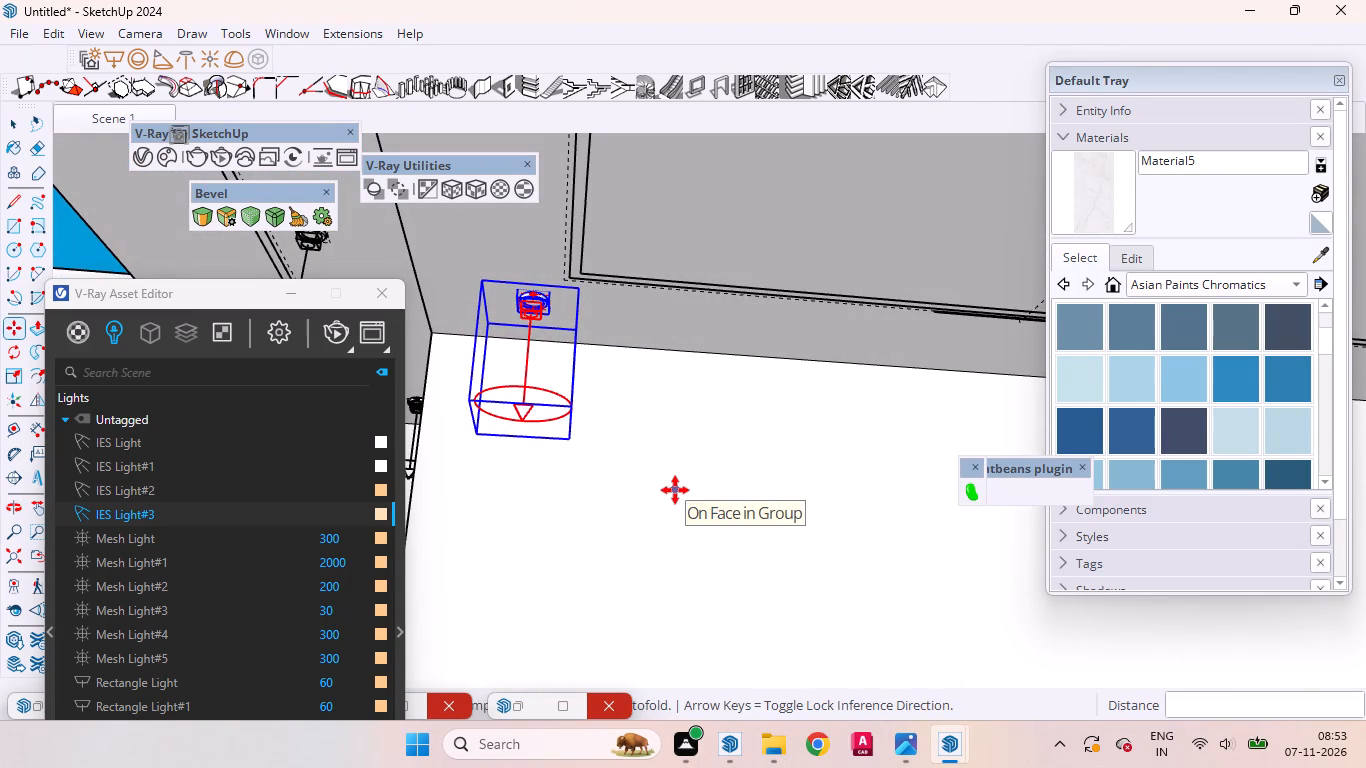
pyautogui.click(608, 504)
pyautogui.scroll(-4, 759, 529)
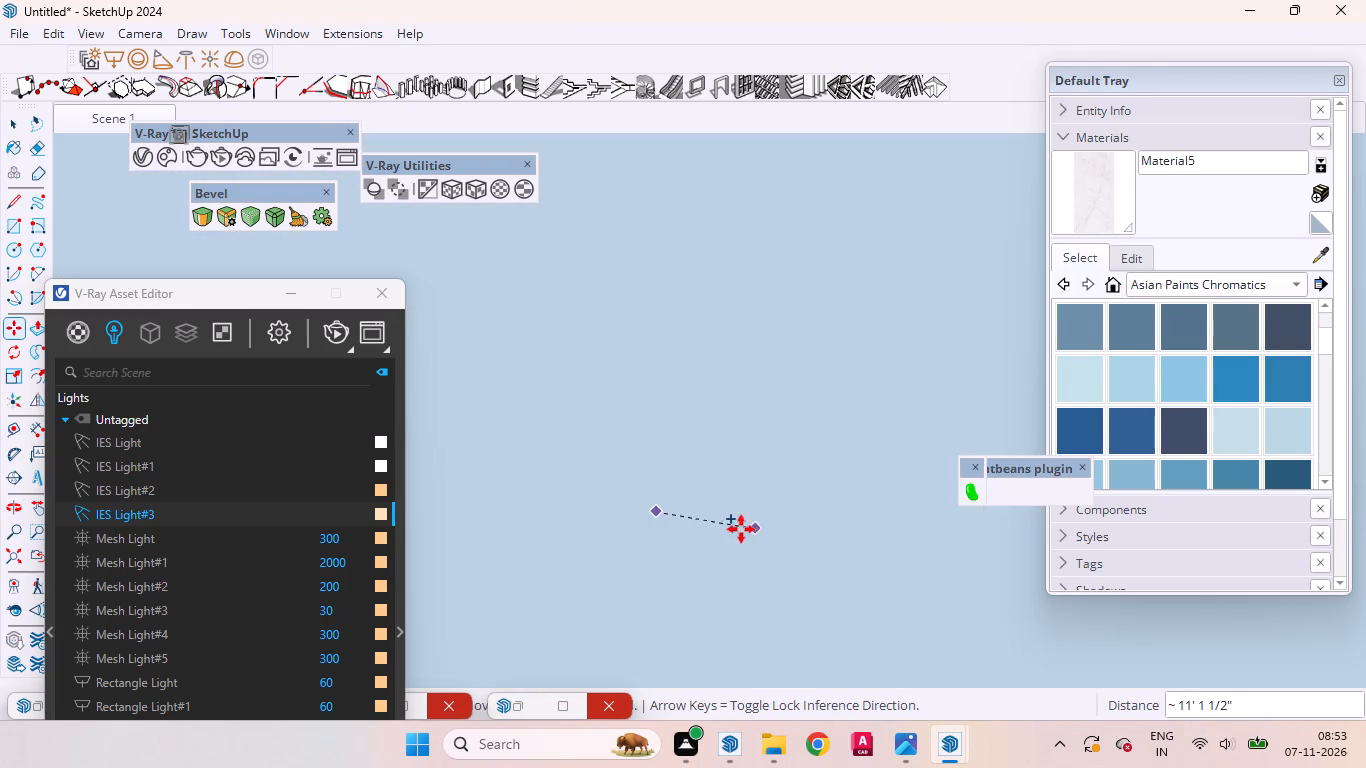
pyautogui.click(29, 556)
pyautogui.moveTo(708, 457); pyautogui.dragTo(878, 472, button='middle')
pyautogui.scroll(-5, 811, 473)
pyautogui.moveTo(761, 483); pyautogui.dragTo(849, 597, button='middle')
pyautogui.scroll(-2, 889, 446)
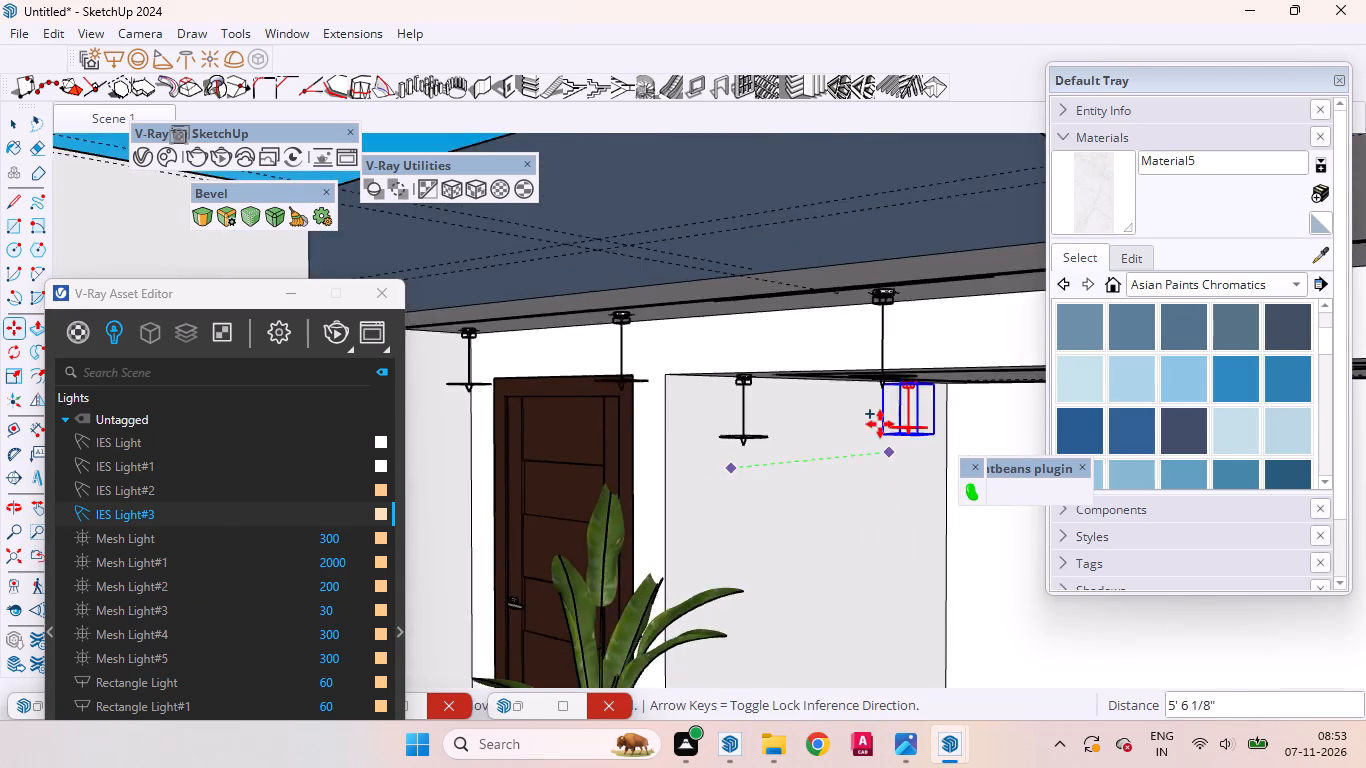
pyautogui.scroll(-6, 880, 424)
pyautogui.scroll(9, 858, 485)
pyautogui.moveTo(889, 446); pyautogui.dragTo(793, 368, button='middle')
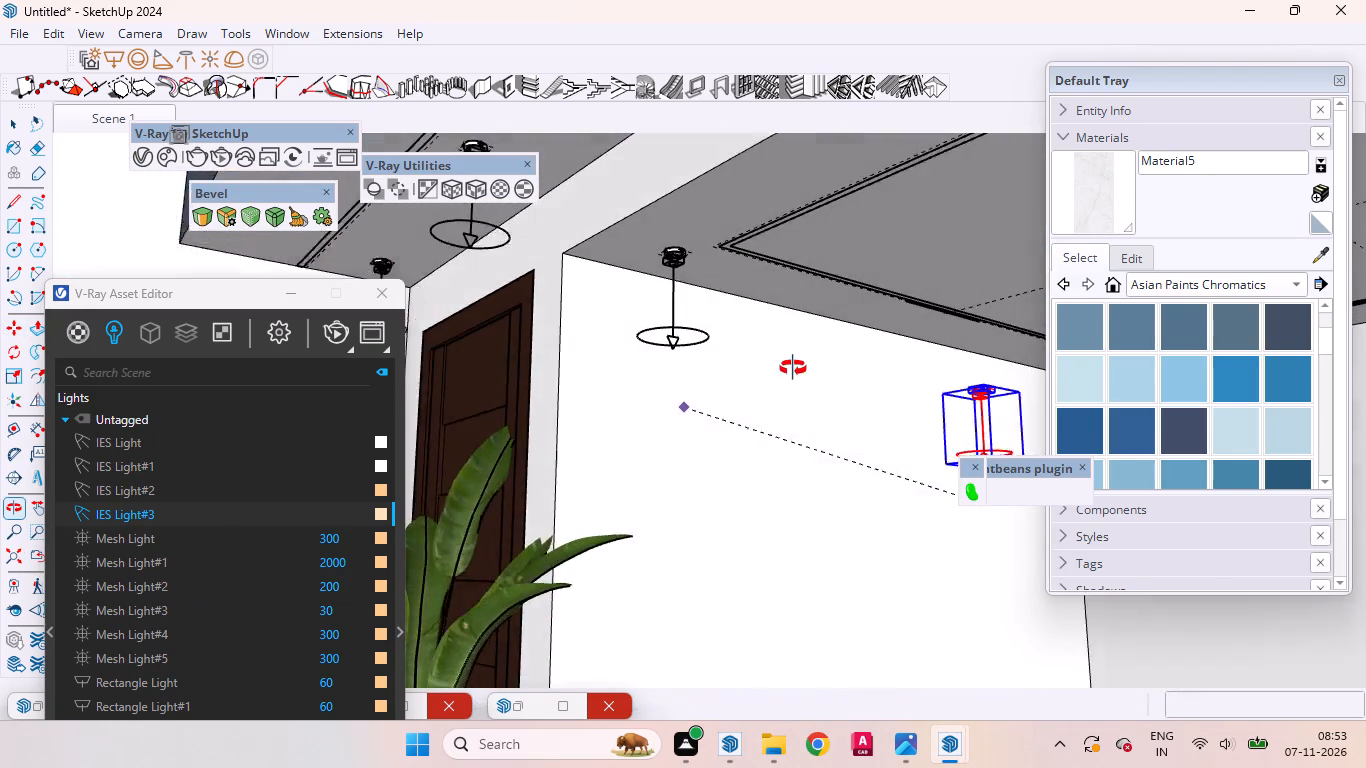
pyautogui.moveTo(793, 368); pyautogui.dragTo(780, 359, button='middle')
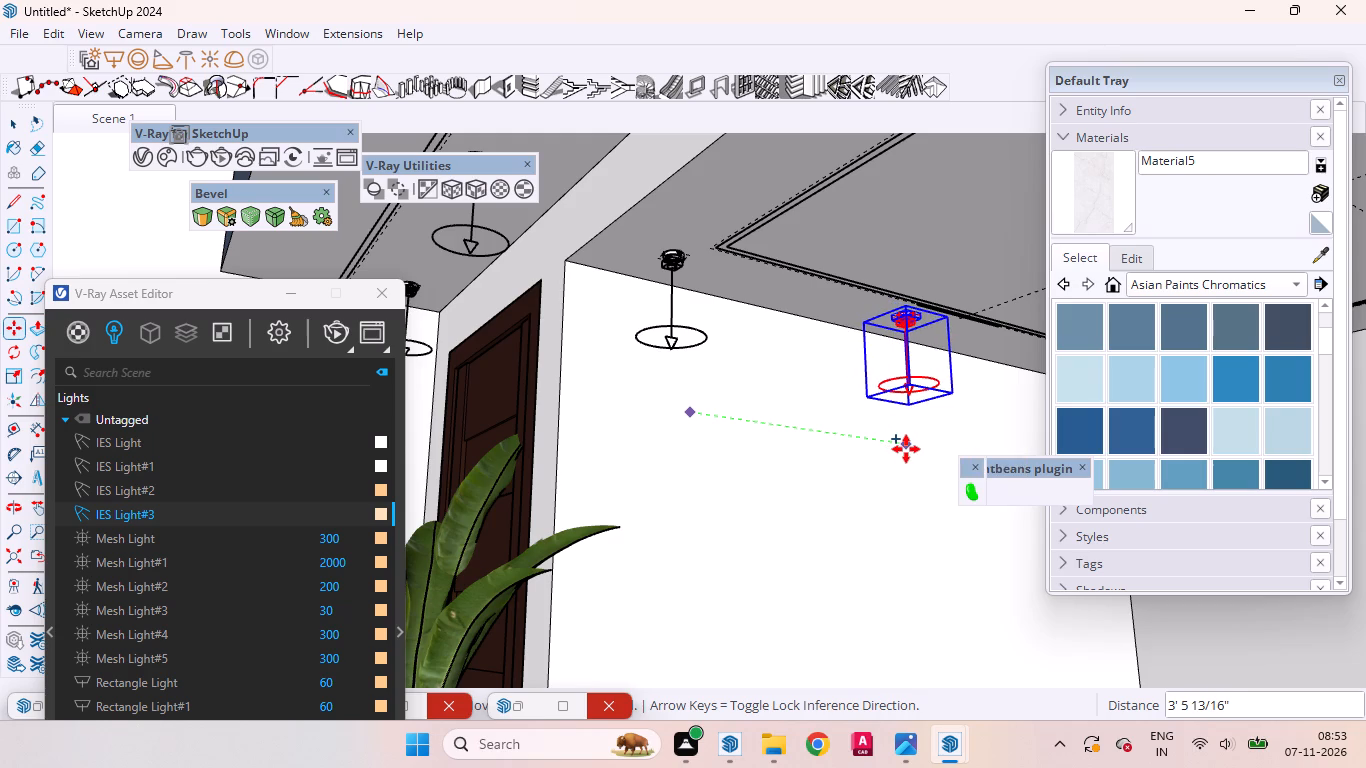
pyautogui.click(906, 449)
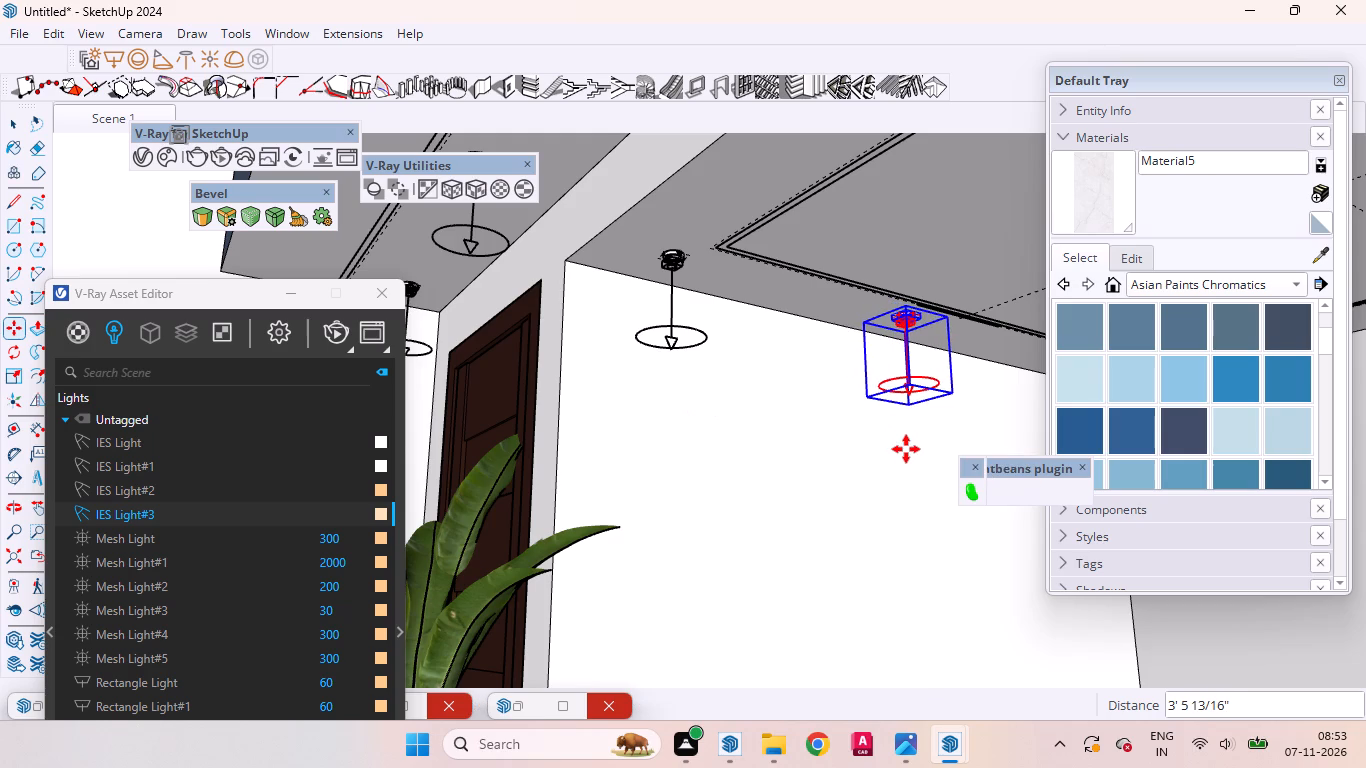
pyautogui.hotkey('shift', '*')
pyautogui.press('2')
pyautogui.press('Return')
pyautogui.moveTo(891, 456); pyautogui.dragTo(908, 465, button='middle')
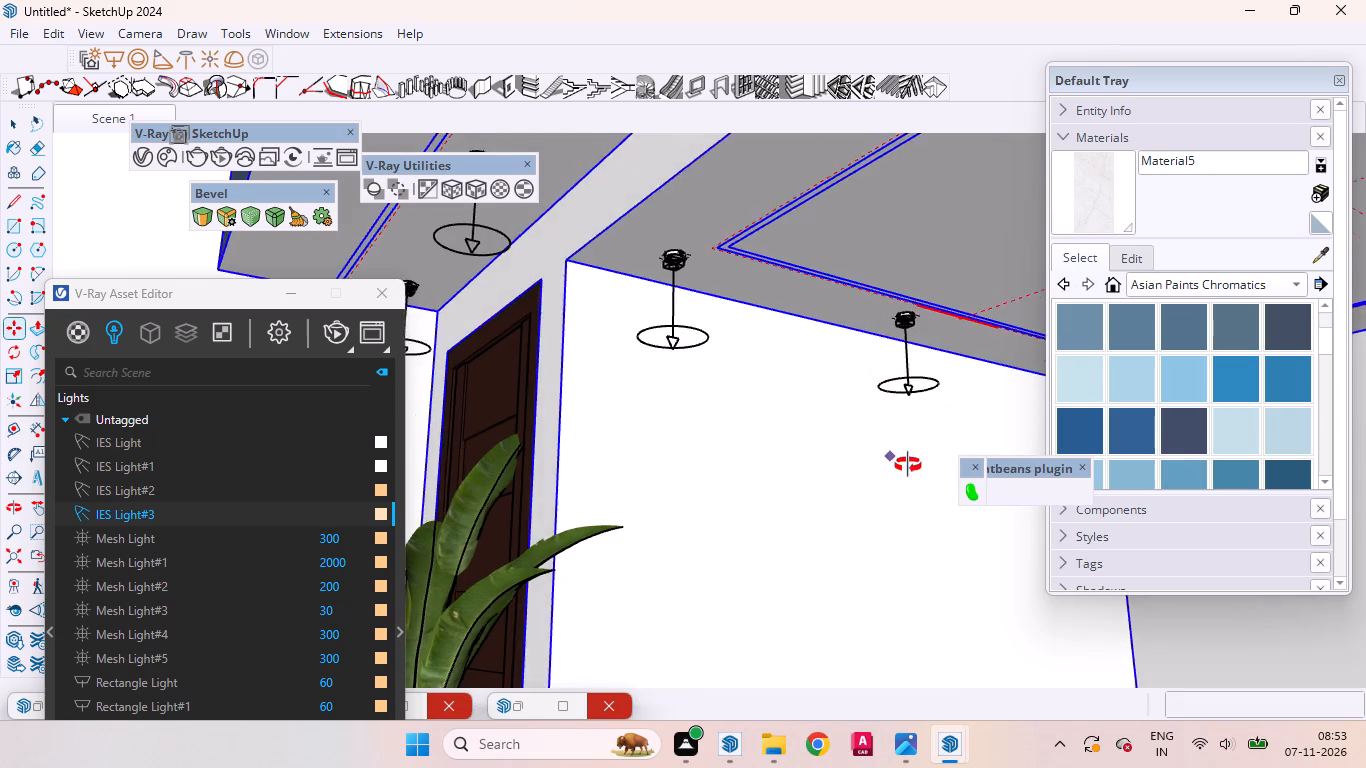
pyautogui.moveTo(908, 465); pyautogui.dragTo(930, 428, button='middle')
pyautogui.scroll(-4, 792, 423)
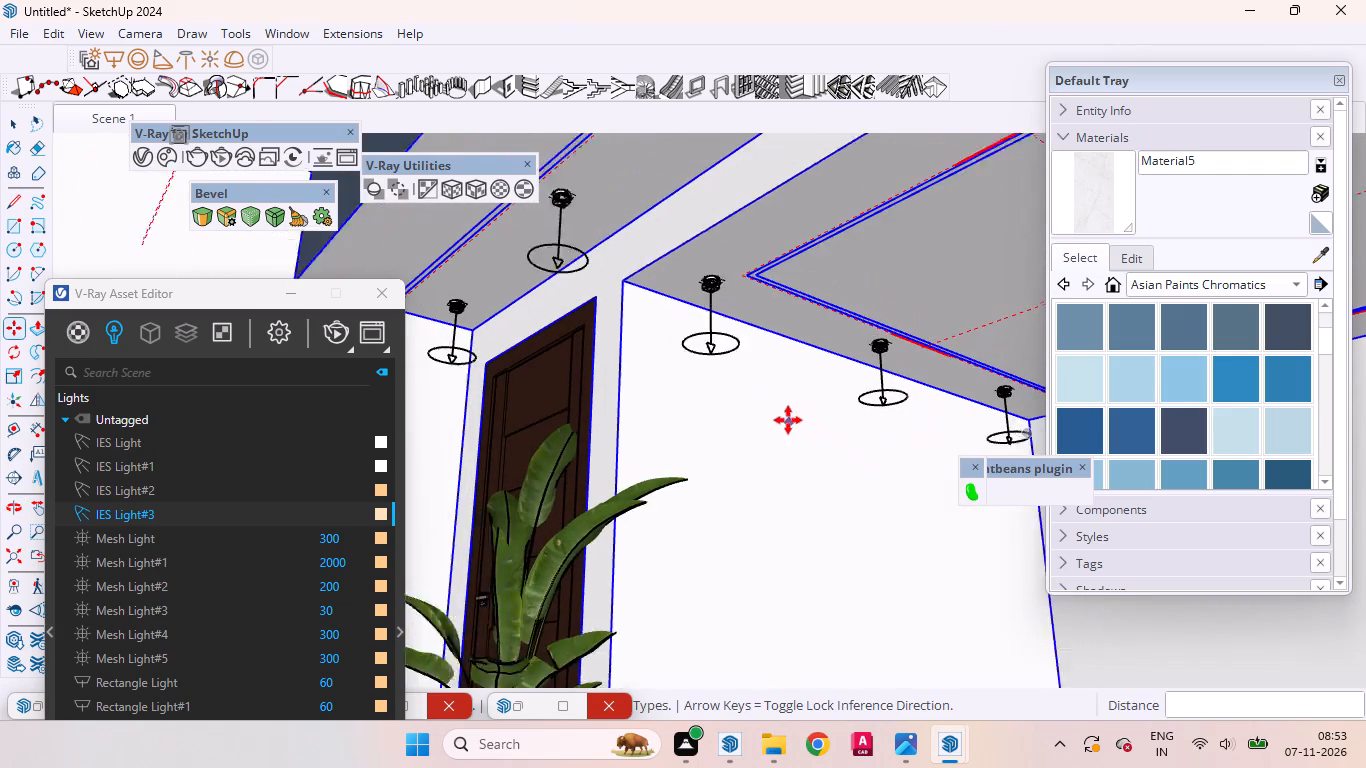
pyautogui.press('space')
# Move the innermost spotlight of the door-side row, with its ring fixture, about 1' 4" toward the room's back corner.
pyautogui.moveTo(670, 410); pyautogui.dragTo(736, 401, button='middle')
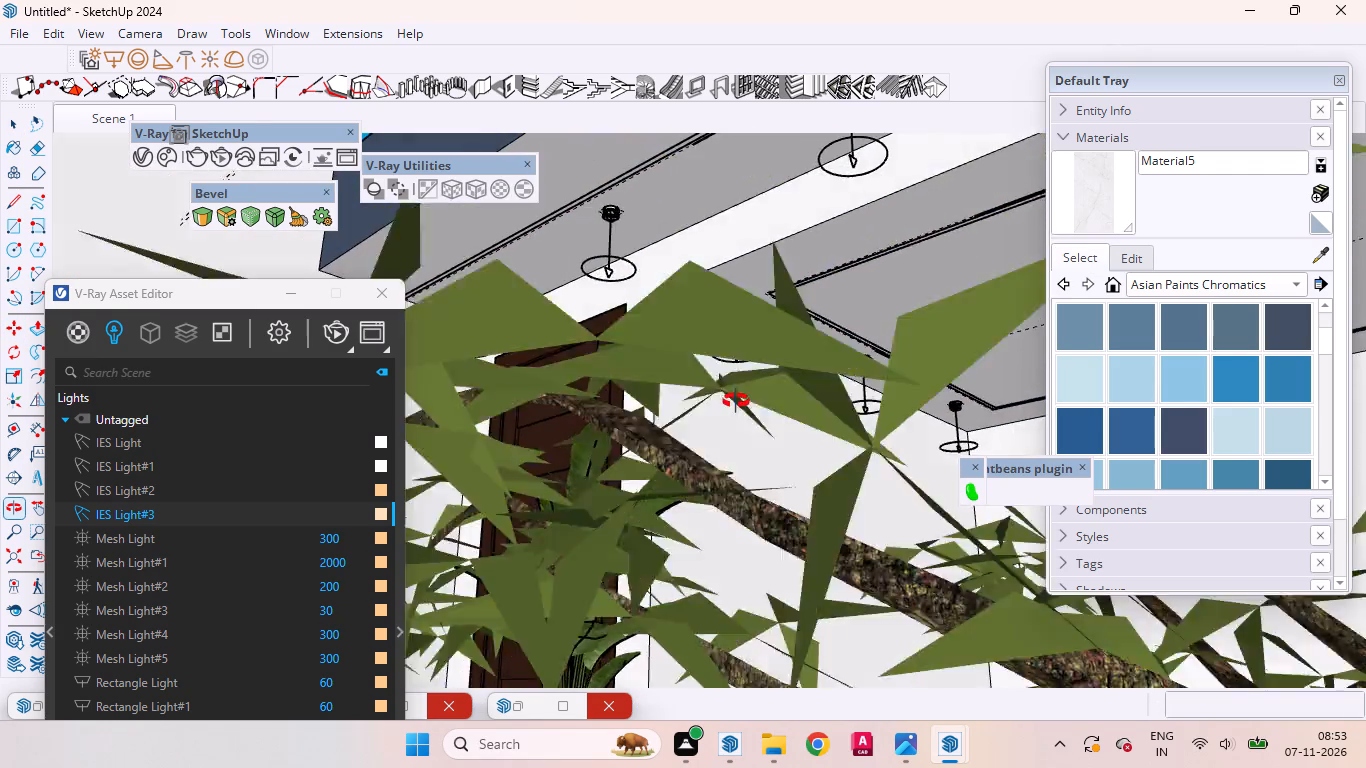
pyautogui.moveTo(736, 401); pyautogui.dragTo(866, 491, button='middle')
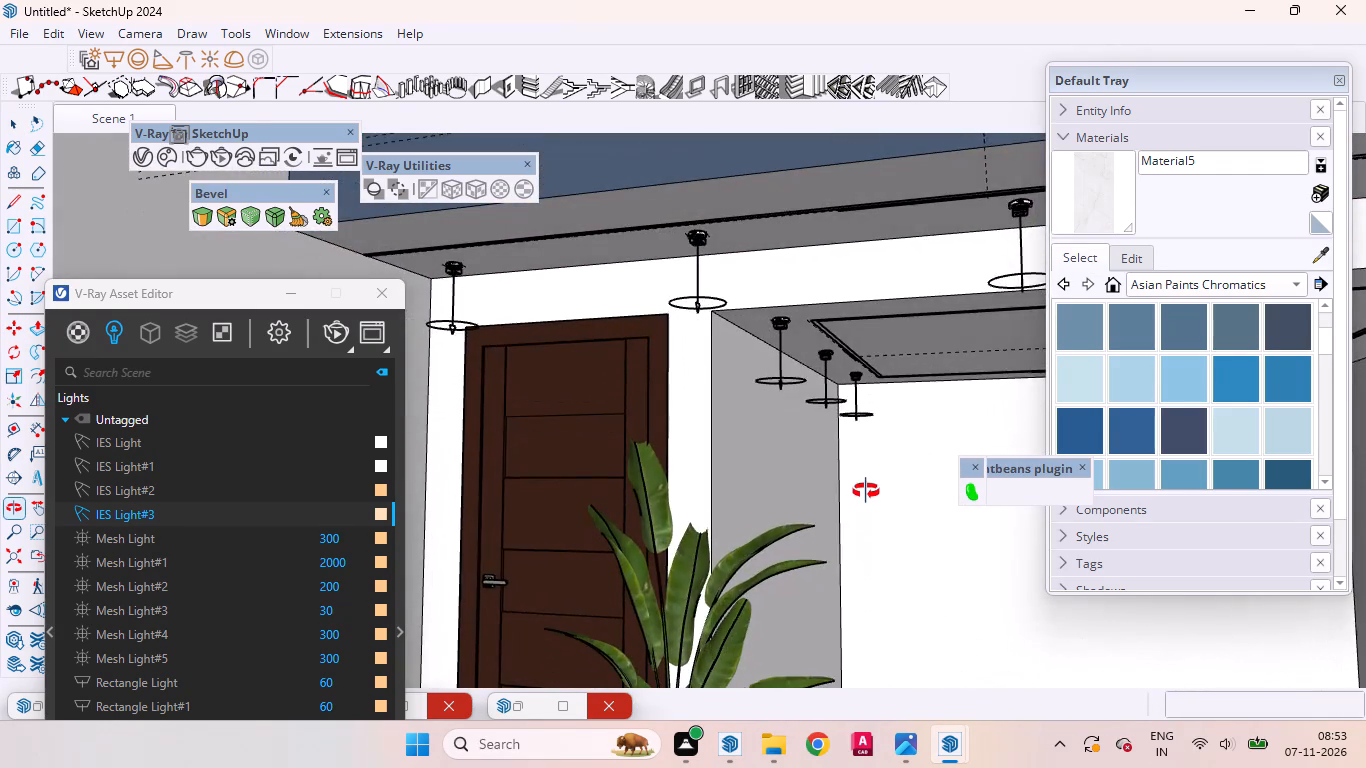
pyautogui.moveTo(866, 491); pyautogui.dragTo(866, 472, button='middle')
pyautogui.scroll(11, 883, 408)
pyautogui.moveTo(865, 416); pyautogui.dragTo(655, 388, button='middle')
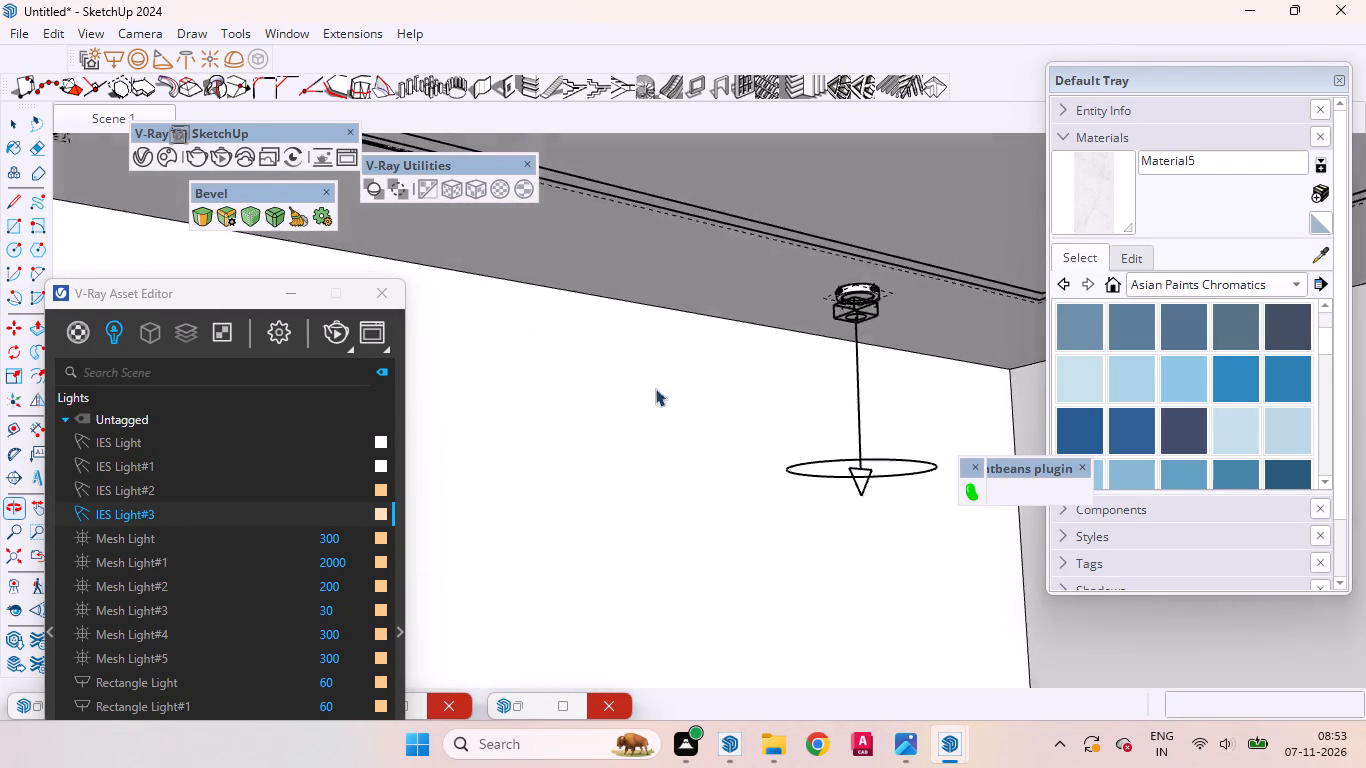
pyautogui.moveTo(655, 388); pyautogui.dragTo(630, 391, button='middle')
pyautogui.scroll(8, 874, 301)
pyautogui.click(857, 314)
pyautogui.click(841, 319)
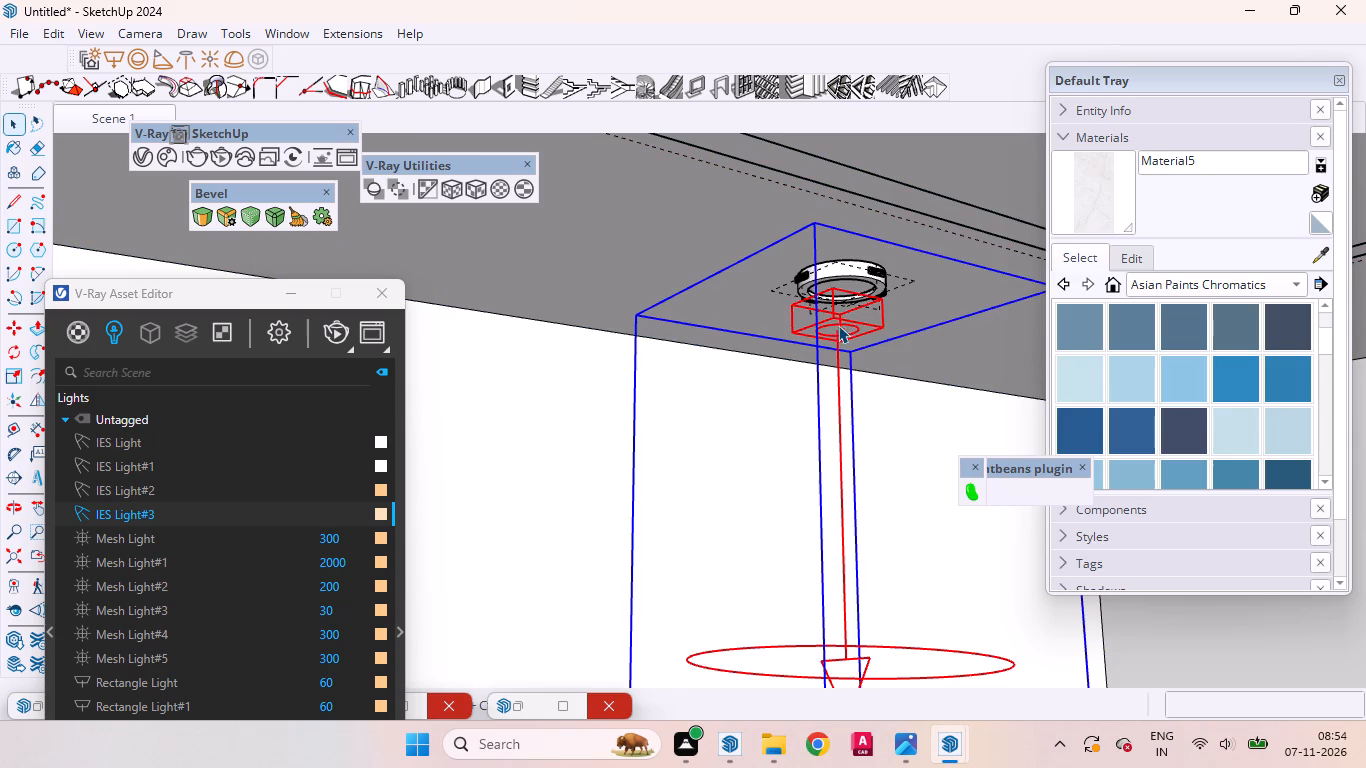
pyautogui.keyDown('ctrl'); pyautogui.click(857, 273); pyautogui.keyUp('ctrl')
pyautogui.keyDown('ctrl'); pyautogui.scroll(-9, 672, 344); pyautogui.keyUp('ctrl')
pyautogui.keyDown('ctrl'); pyautogui.moveTo(784, 340); pyautogui.dragTo(555, 234, button='middle'); pyautogui.keyUp('ctrl')
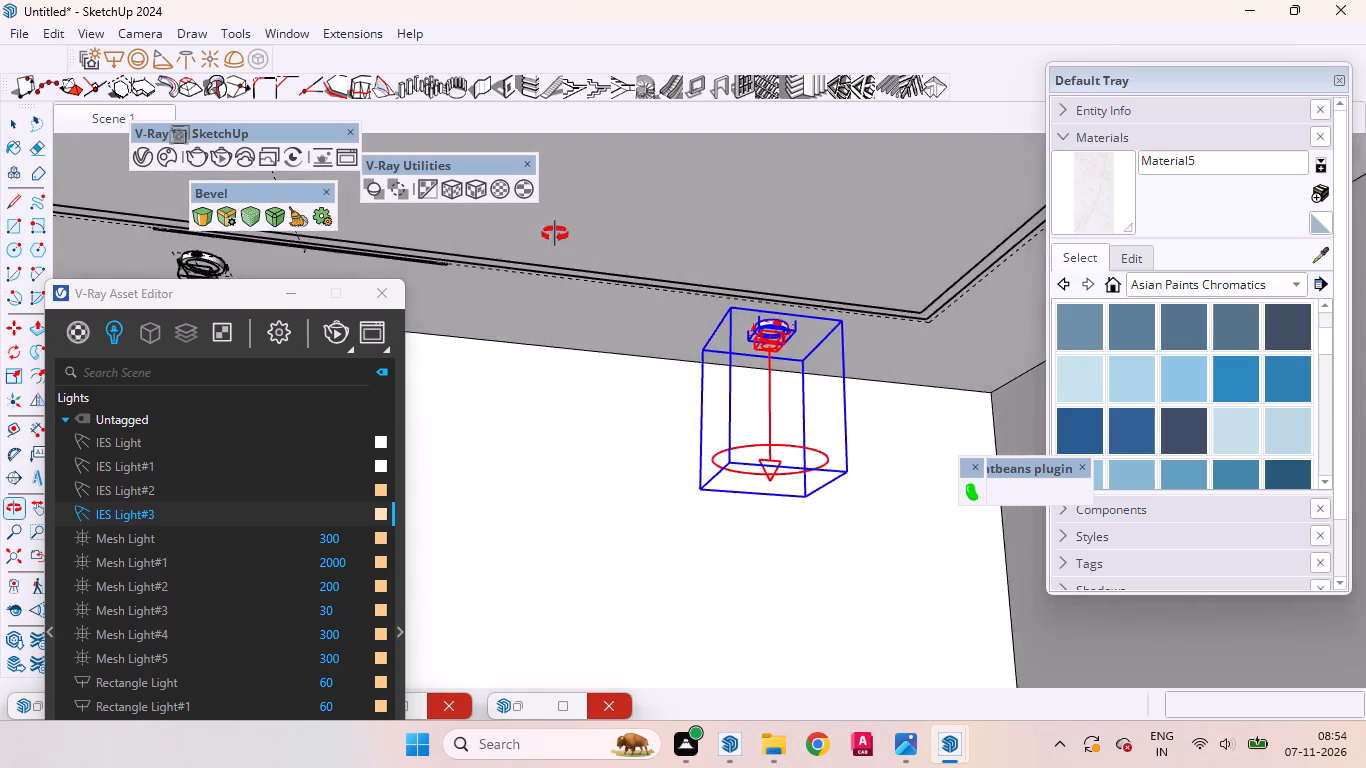
pyautogui.keyDown('ctrl'); pyautogui.moveTo(555, 234); pyautogui.dragTo(479, 219, button='middle'); pyautogui.keyUp('ctrl')
pyautogui.keyDown('ctrl'); pyautogui.scroll(-1, 500, 229); pyautogui.keyUp('ctrl')
pyautogui.press('m')
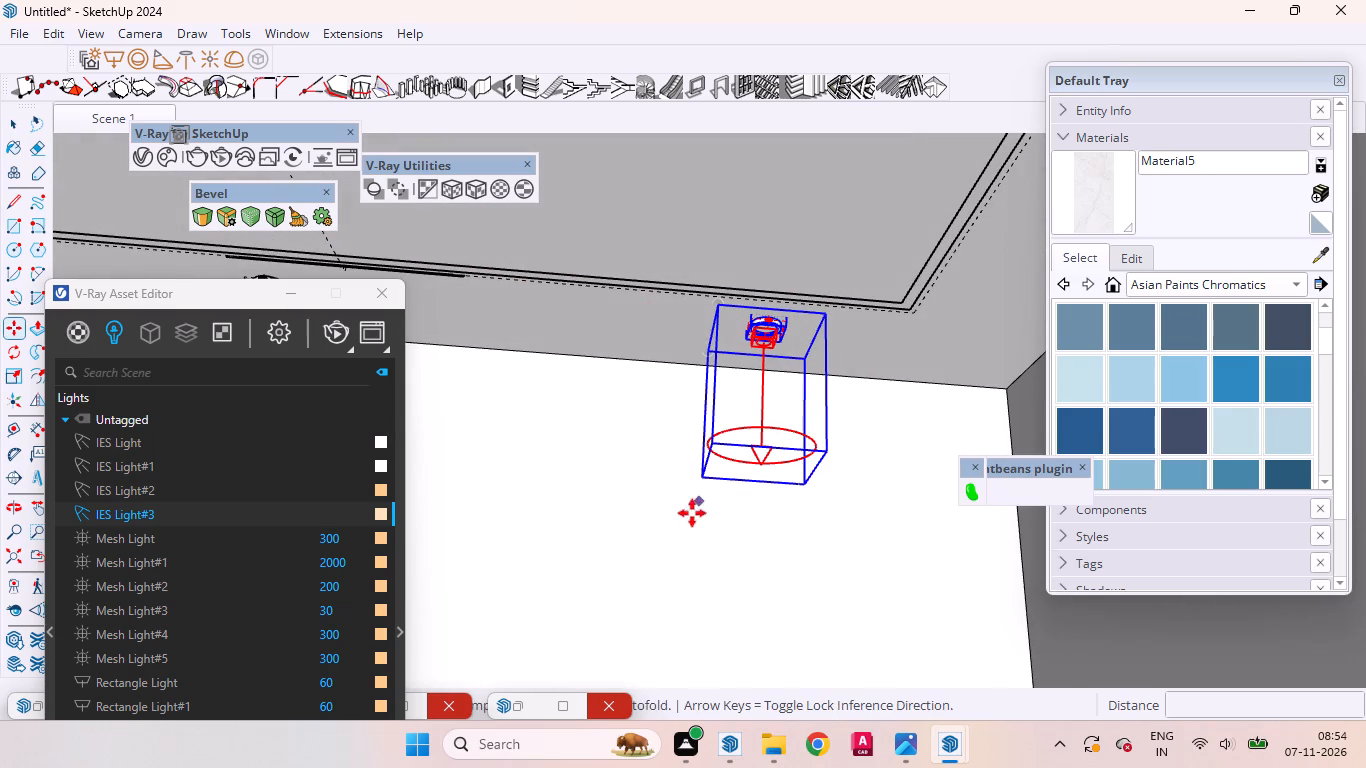
pyautogui.click(635, 536)
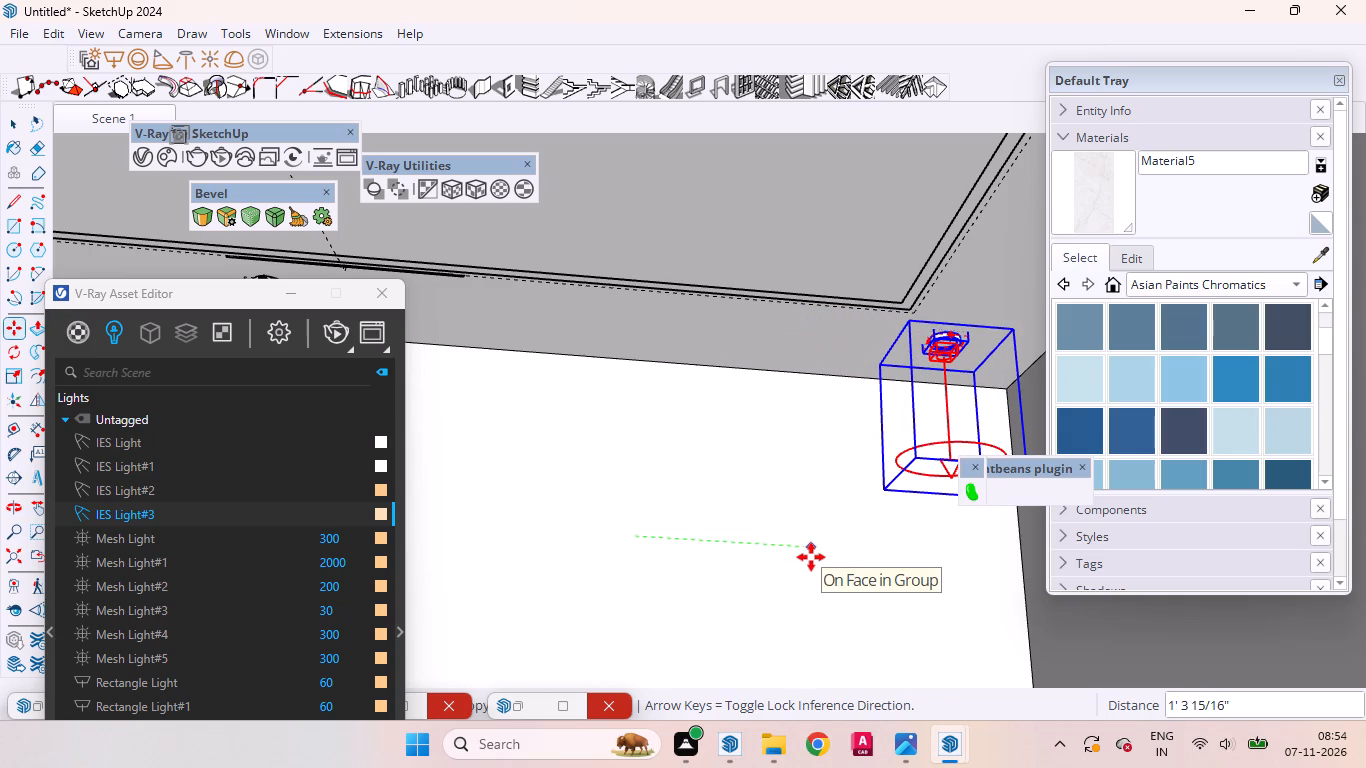
pyautogui.click(811, 557)
pyautogui.press('space')
# Move the middle spotlight of the door-side row, with its ring fixture, about 9 3/16" toward the room's back corner.
pyautogui.scroll(-5, 858, 546)
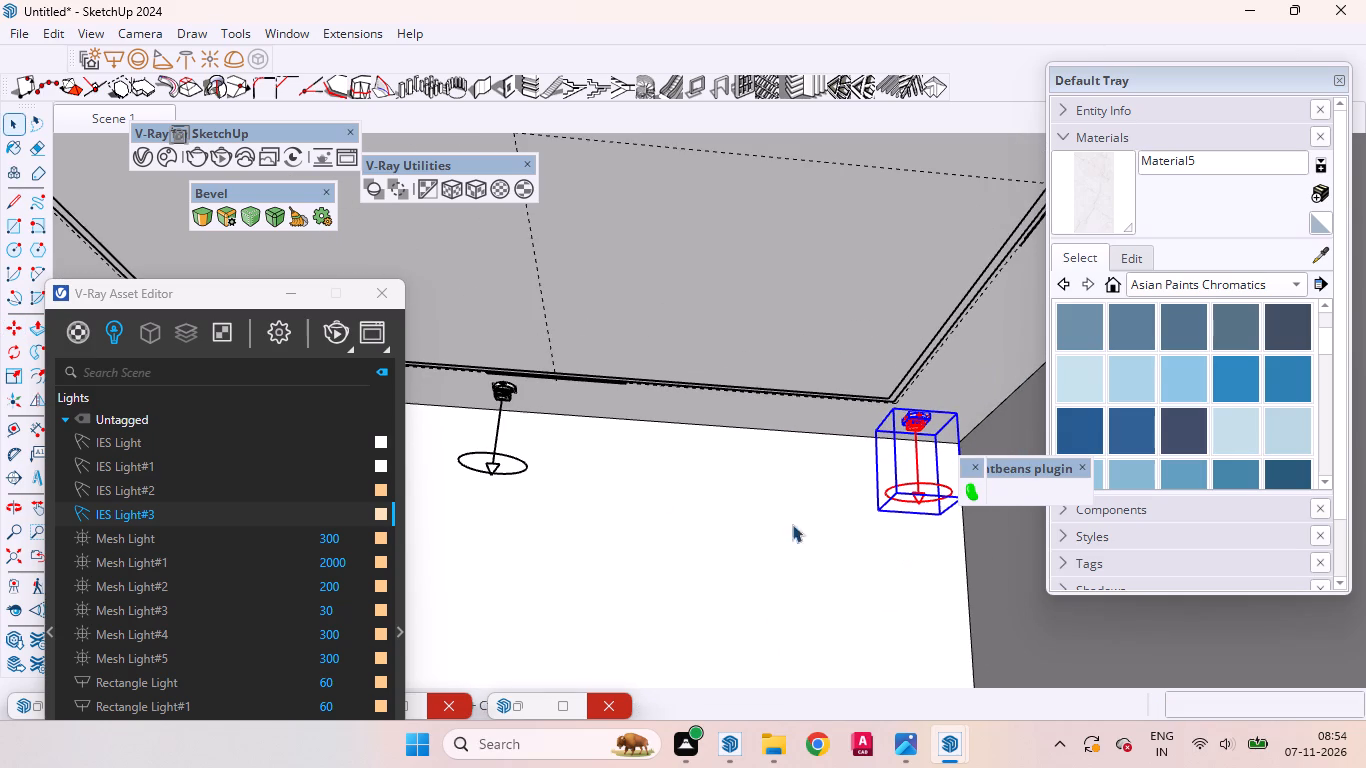
pyautogui.scroll(-2, 746, 487)
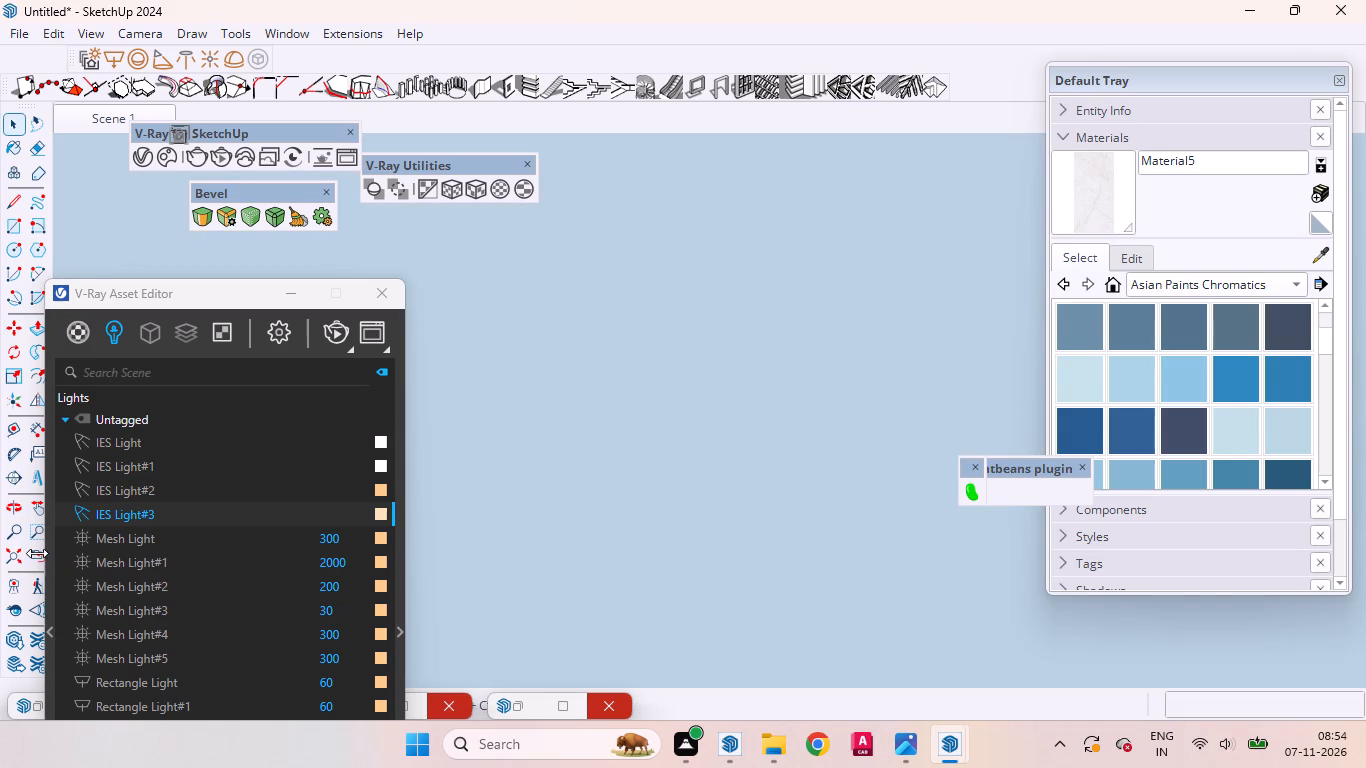
pyautogui.click(35, 551)
pyautogui.moveTo(634, 420); pyautogui.dragTo(643, 523, button='middle')
pyautogui.scroll(-2, 743, 383)
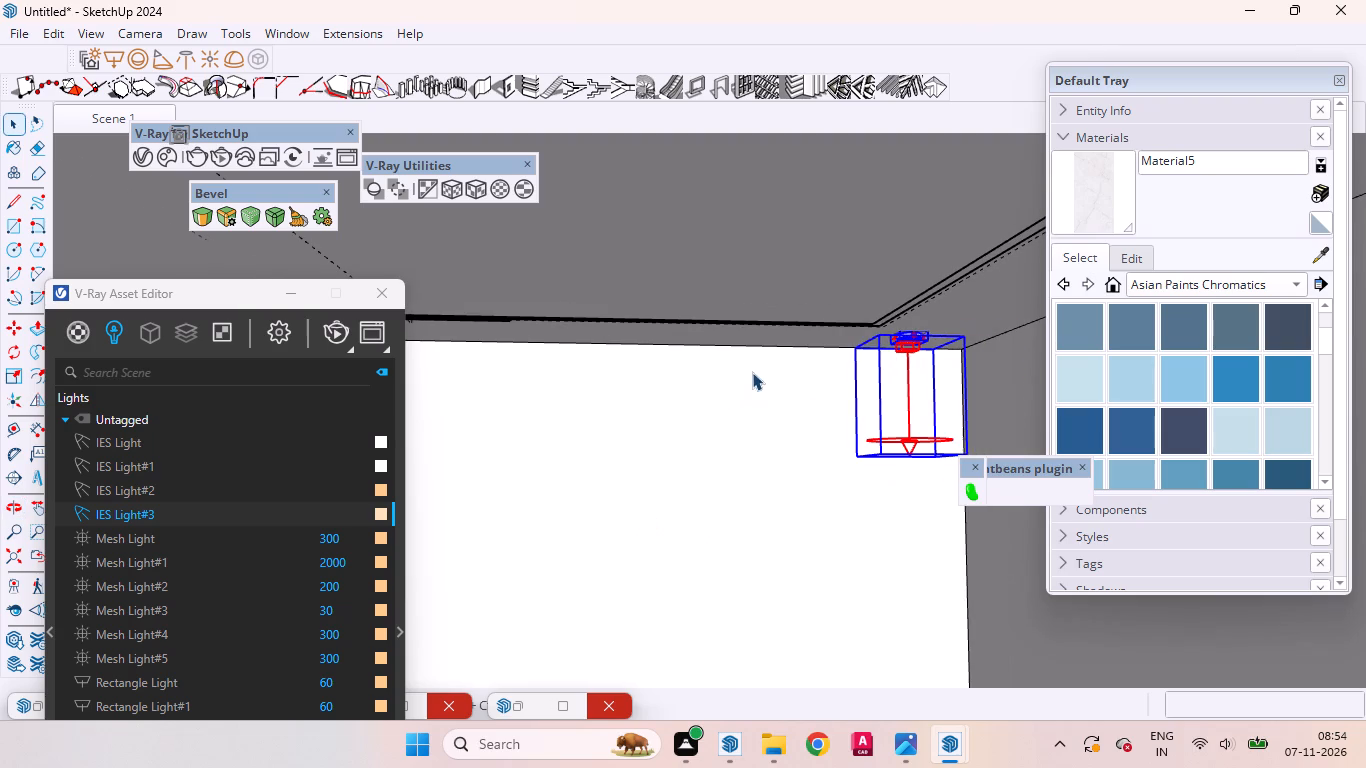
pyautogui.moveTo(234, 294); pyautogui.dragTo(192, 566)
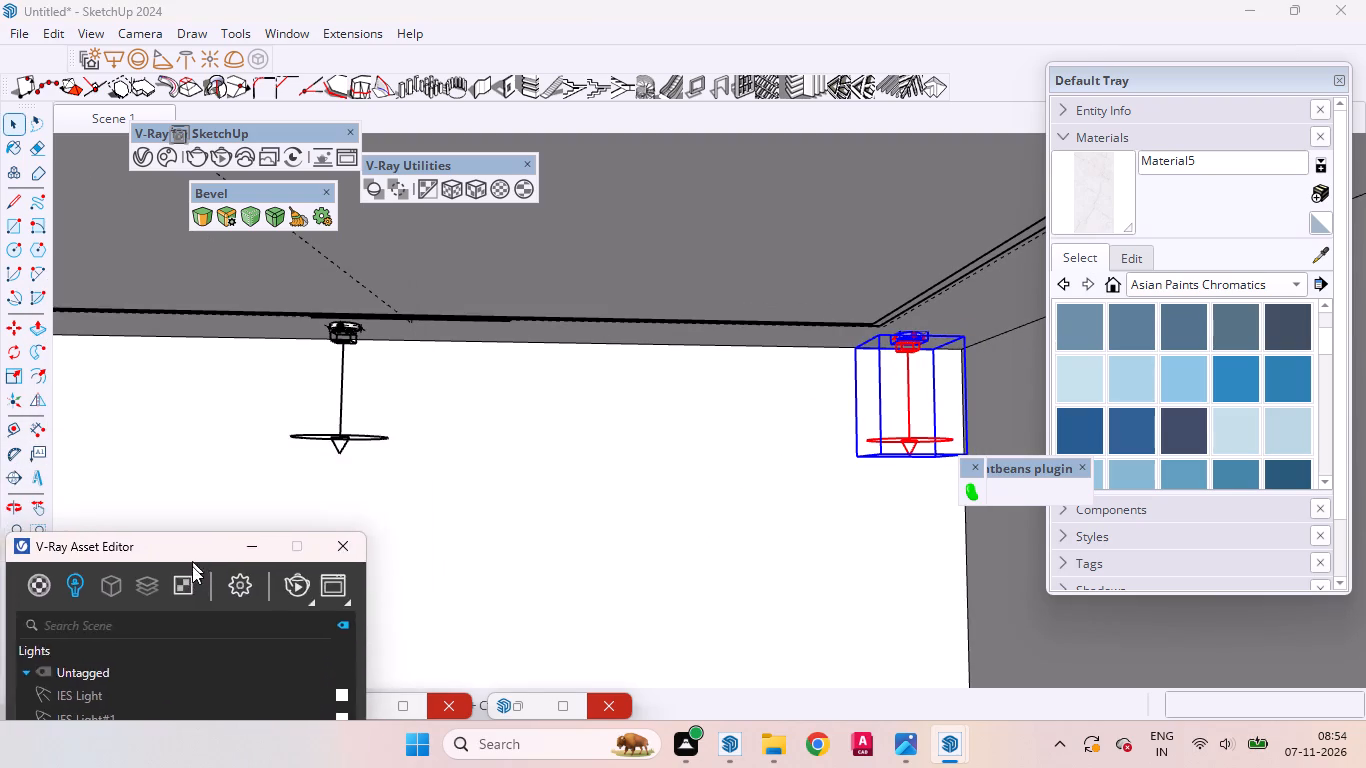
pyautogui.moveTo(192, 566); pyautogui.dragTo(197, 656)
pyautogui.scroll(7, 344, 357)
pyautogui.click(345, 303)
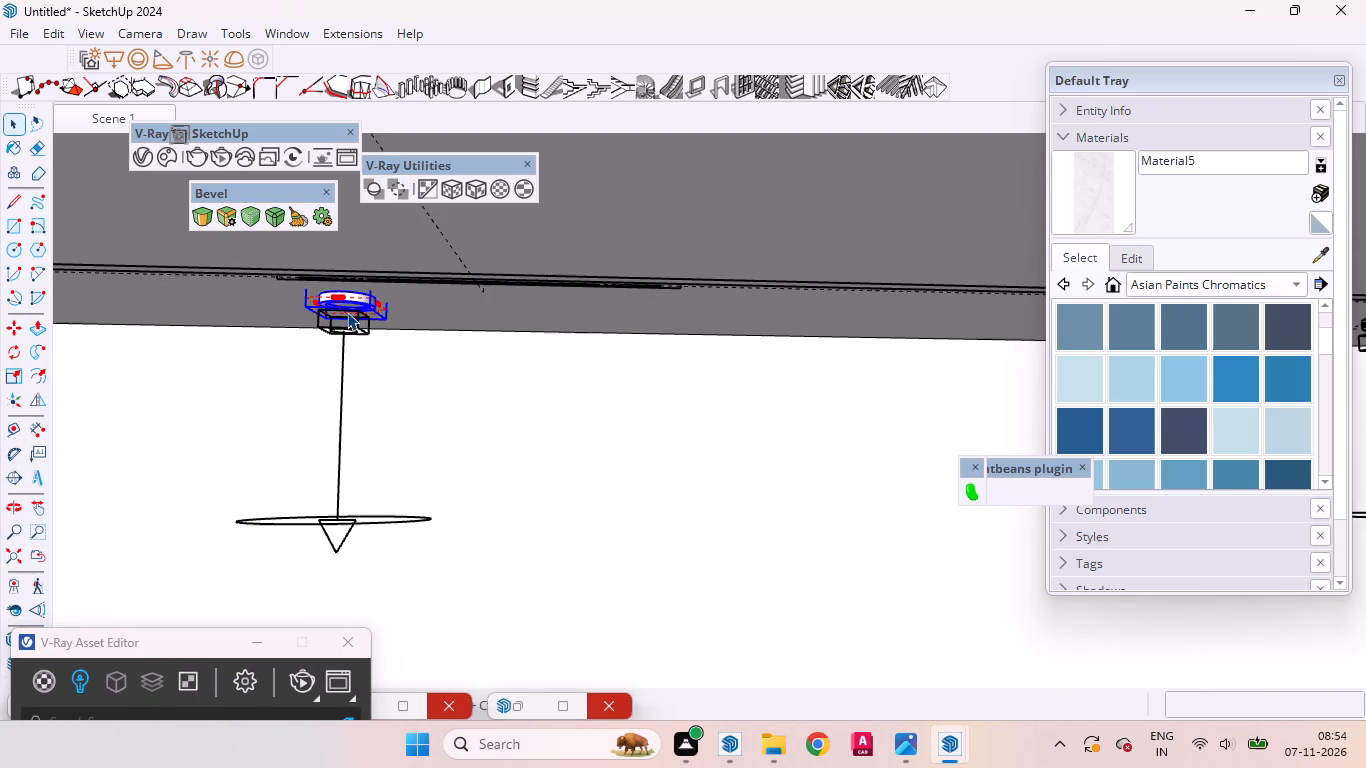
pyautogui.keyDown('ctrl'); pyautogui.click(346, 328); pyautogui.keyUp('ctrl')
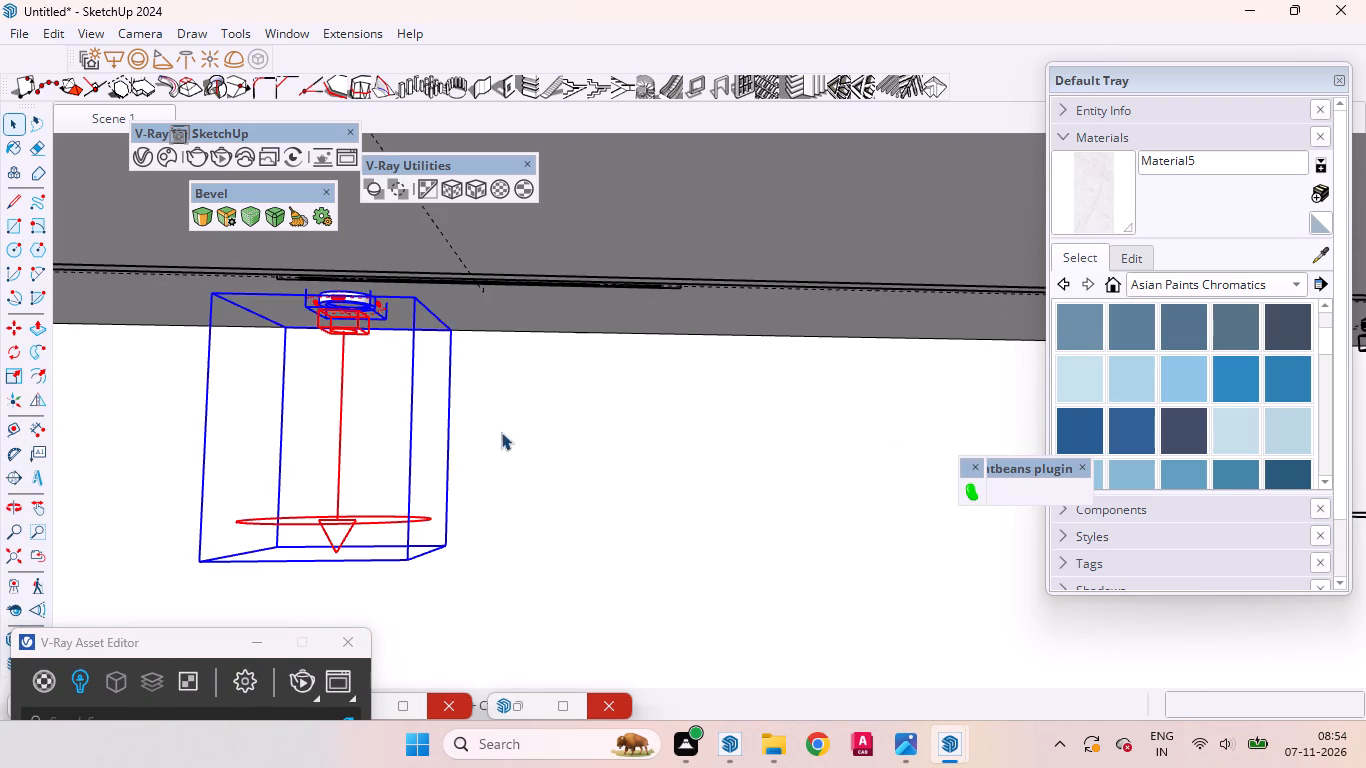
pyautogui.press('m')
pyautogui.click(565, 487)
pyautogui.scroll(-2, 717, 484)
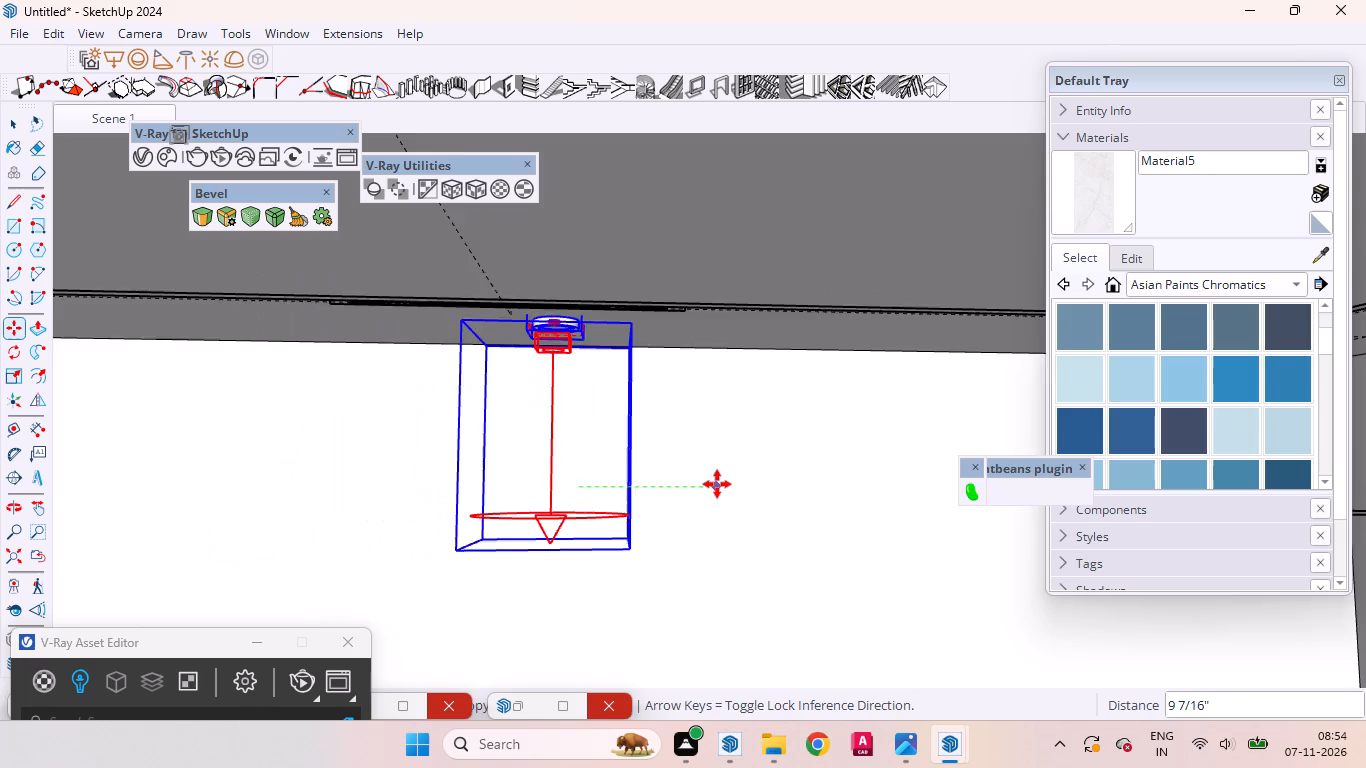
pyautogui.scroll(-4, 717, 484)
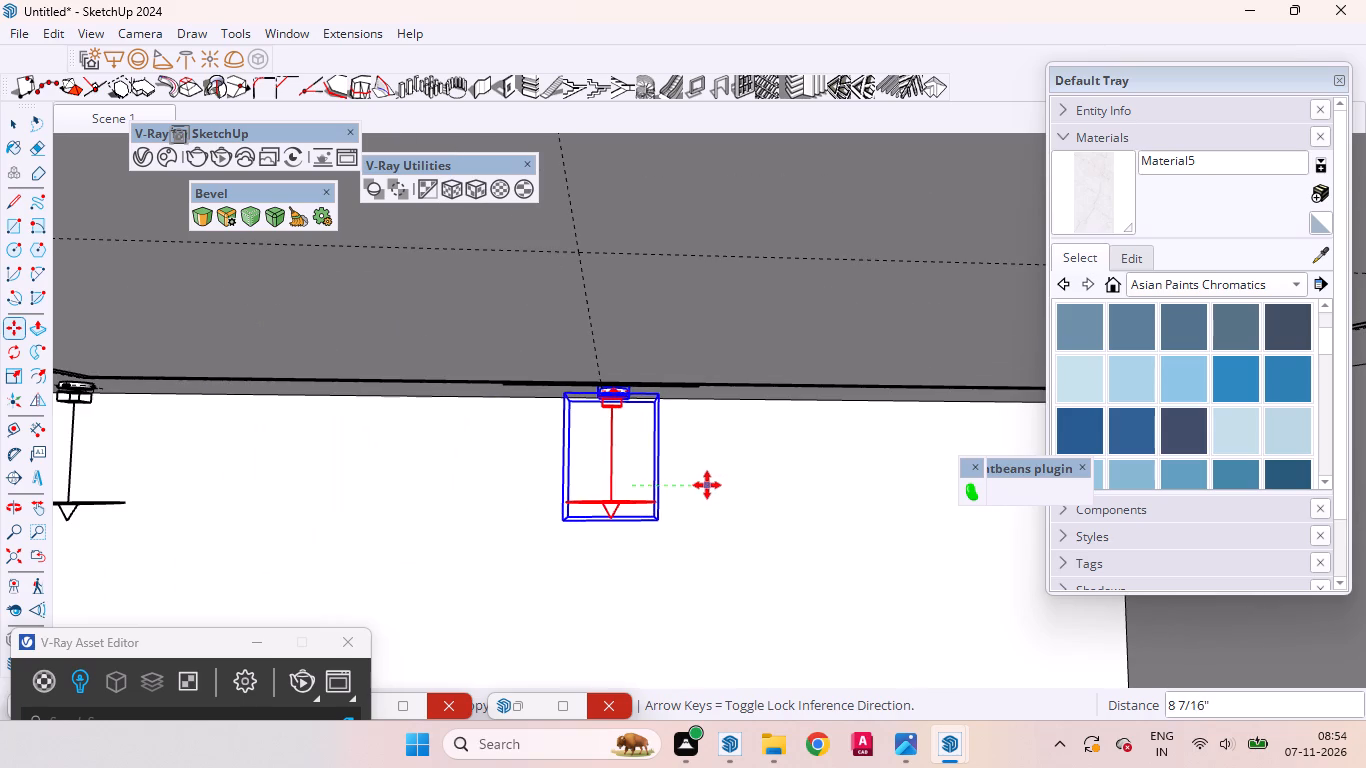
pyautogui.moveTo(707, 485); pyautogui.dragTo(674, 463, button='middle')
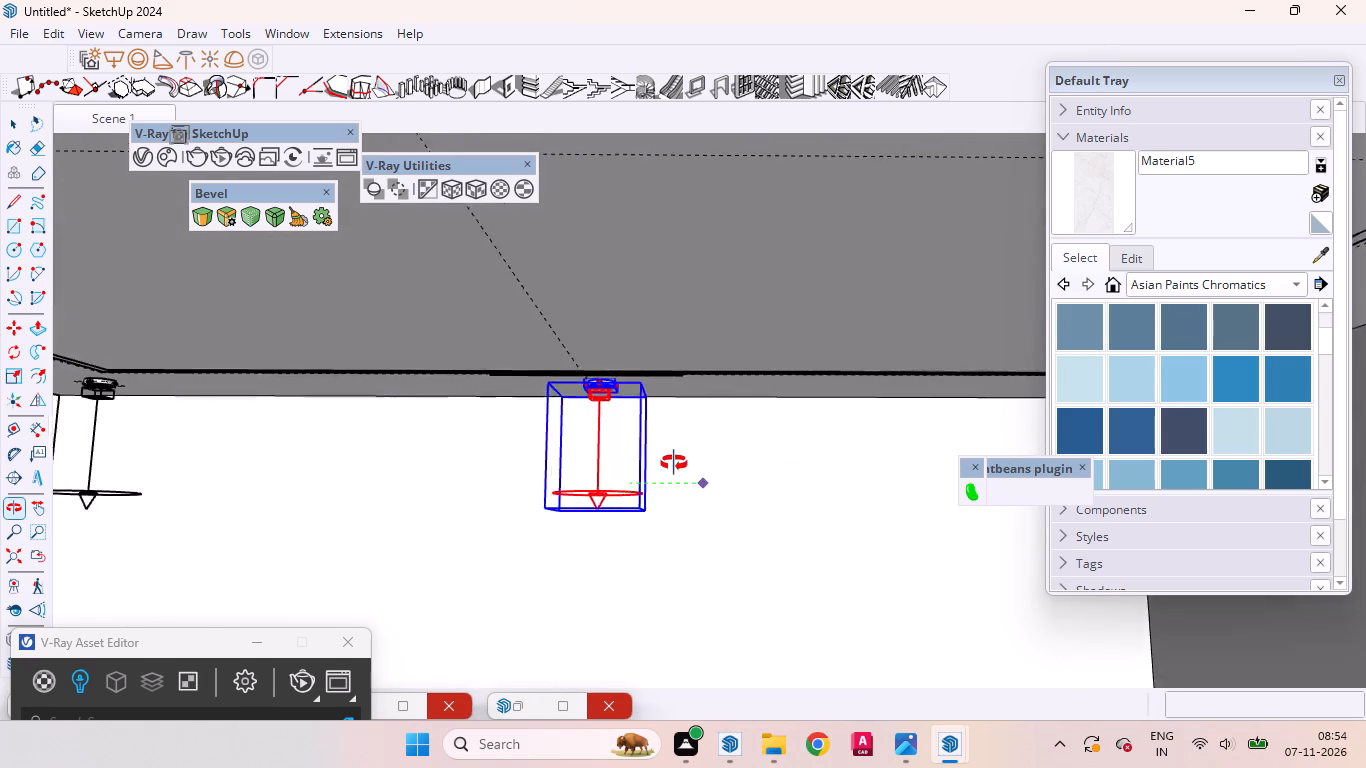
pyautogui.moveTo(674, 463); pyautogui.dragTo(664, 463, button='middle')
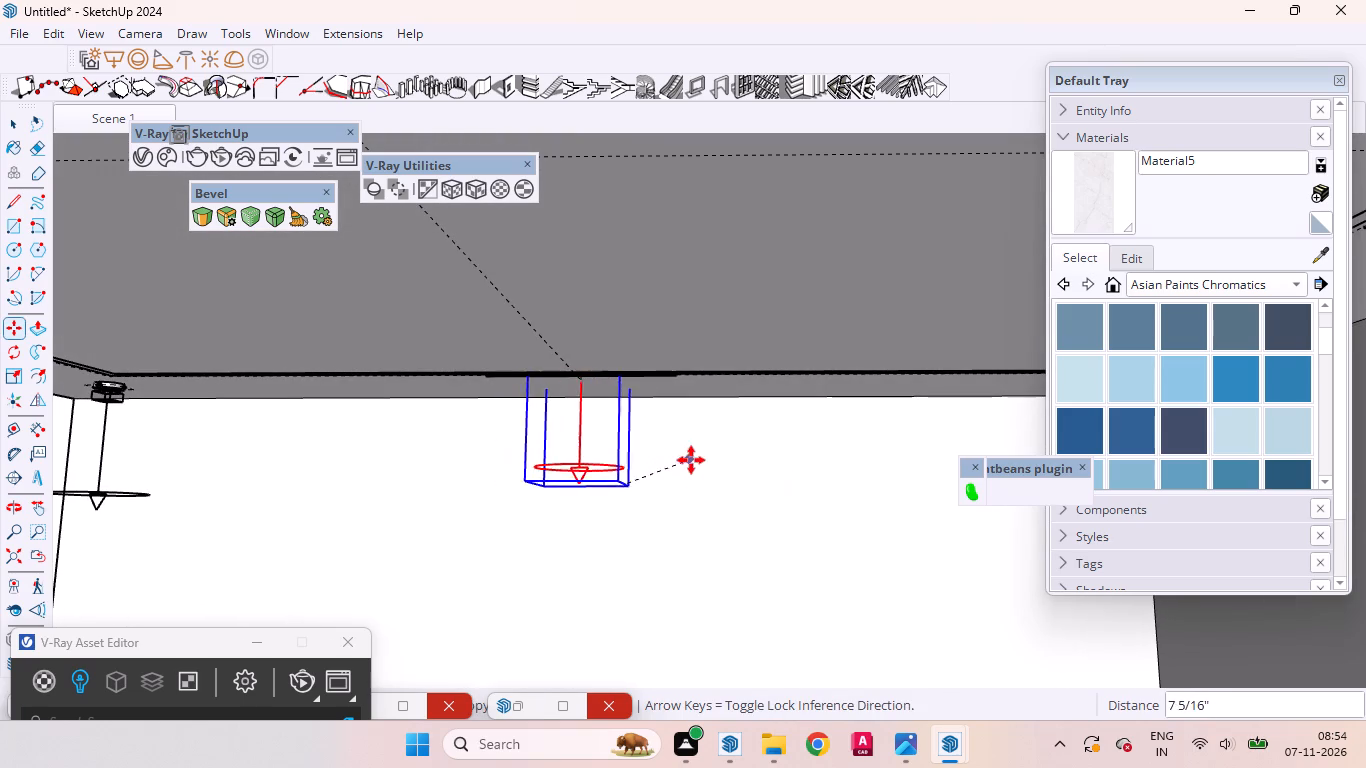
pyautogui.click(710, 485)
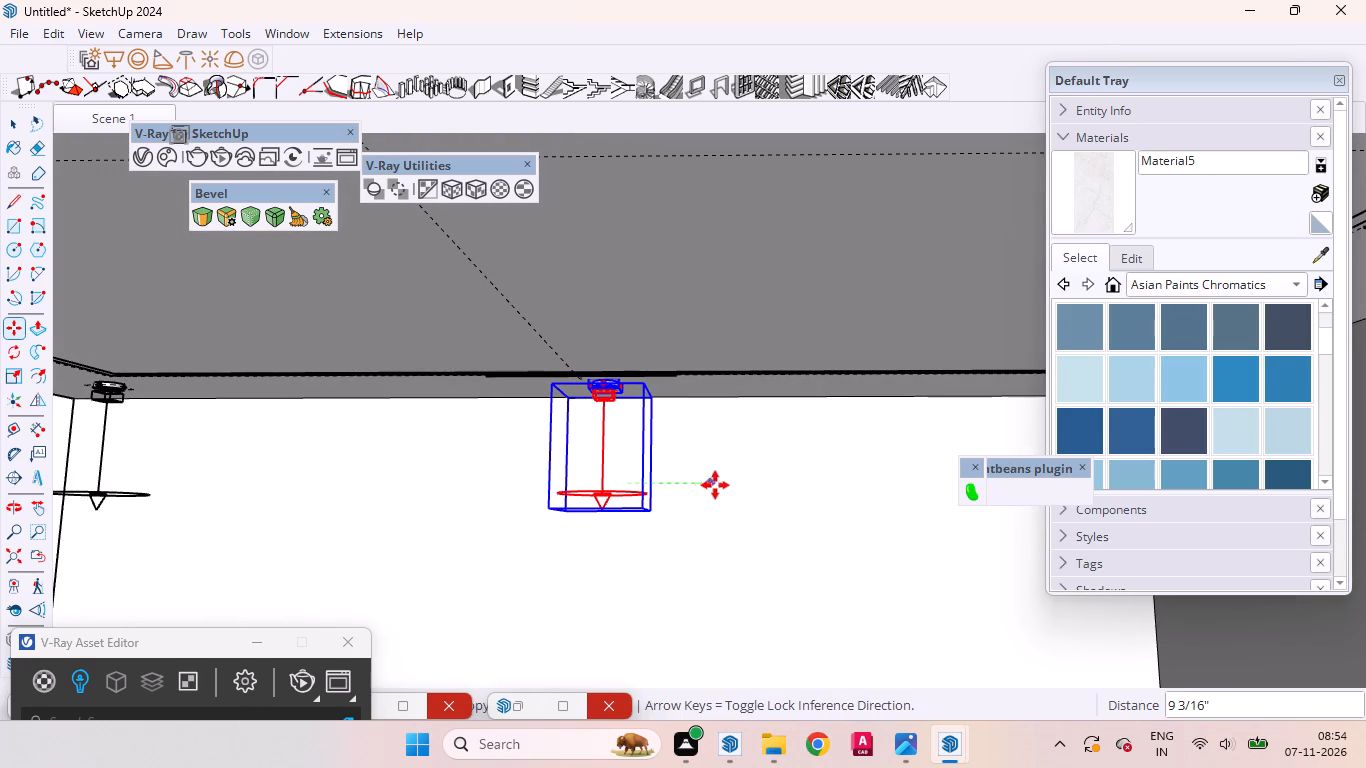
pyautogui.press('space')
# Copy the three door-side spotlights with their ring fixtures about 9' 2 7/8" across to the opposite edge of the room ceiling.
pyautogui.moveTo(723, 525); pyautogui.dragTo(907, 350, button='middle')
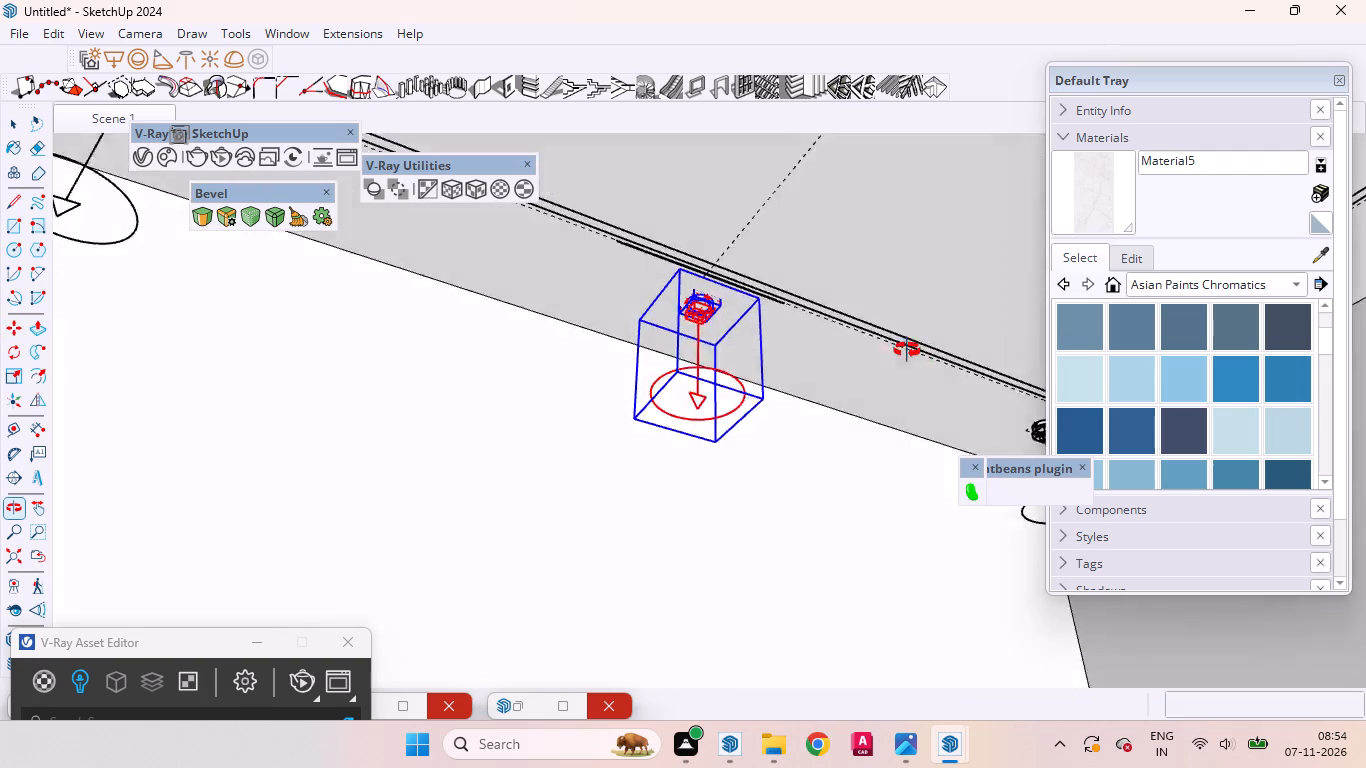
pyautogui.moveTo(907, 350); pyautogui.dragTo(967, 476, button='middle')
pyautogui.scroll(-2, 668, 519)
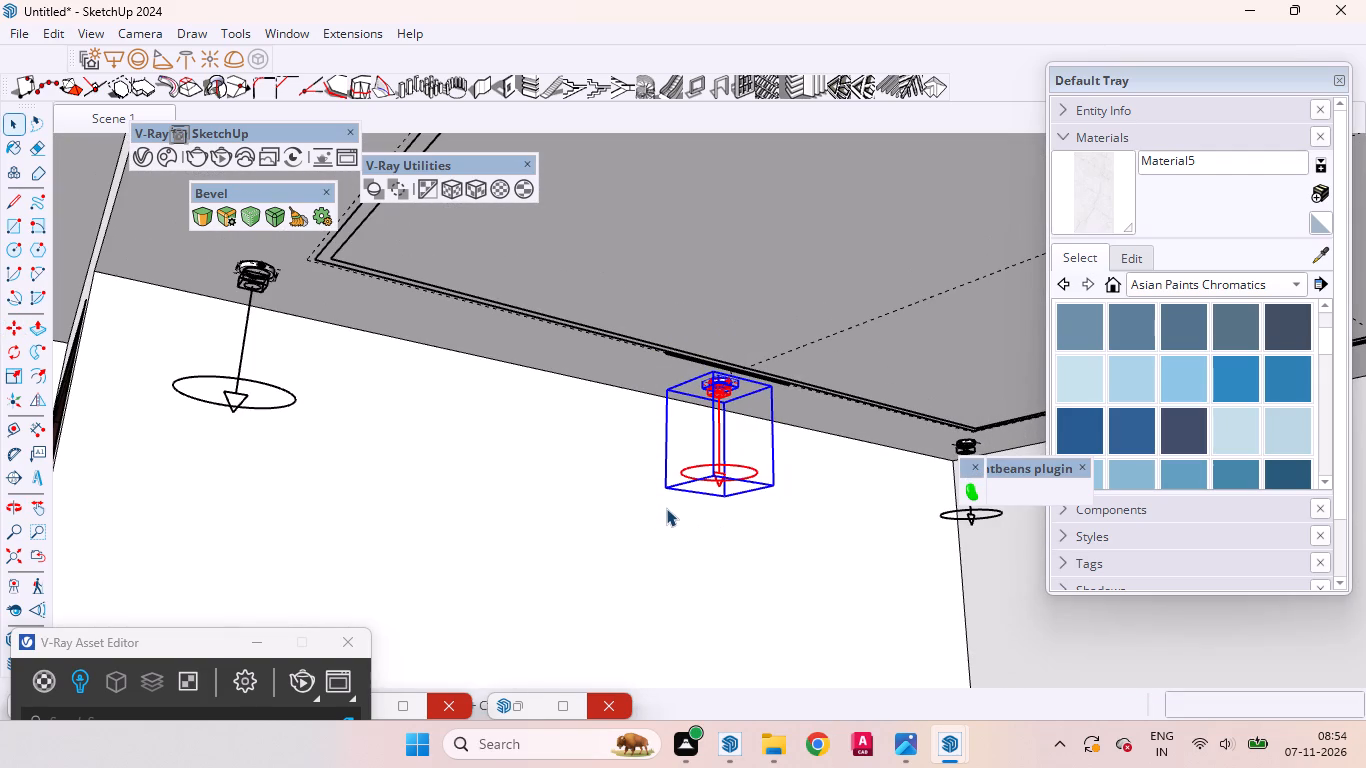
pyautogui.keyDown('ctrl'); pyautogui.click(969, 439); pyautogui.keyUp('ctrl')
pyautogui.keyDown('ctrl'); pyautogui.click(255, 267); pyautogui.keyUp('ctrl')
pyautogui.keyDown('ctrl'); pyautogui.scroll(8, 254, 267); pyautogui.keyUp('ctrl')
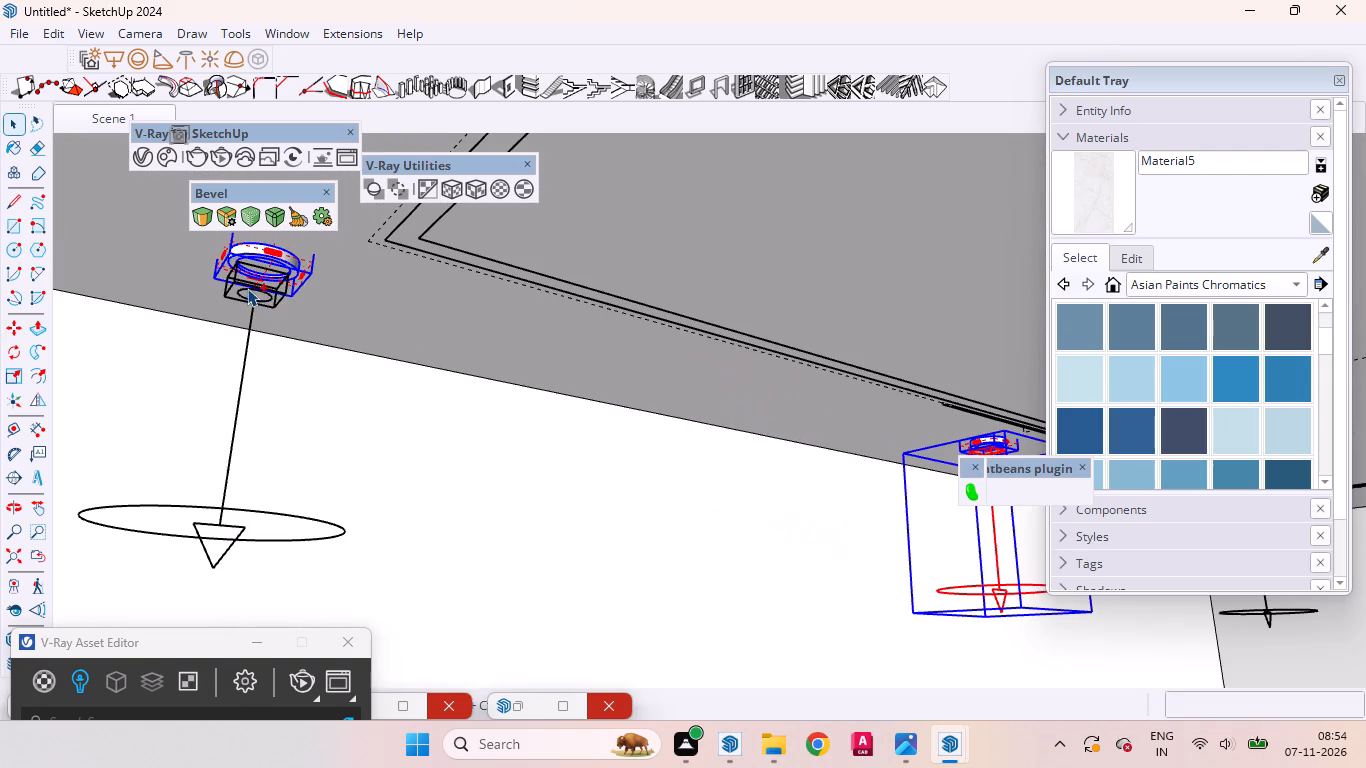
pyautogui.keyDown('ctrl'); pyautogui.click(247, 280); pyautogui.keyUp('ctrl')
pyautogui.keyDown('ctrl'); pyautogui.scroll(-8, 199, 308); pyautogui.keyUp('ctrl')
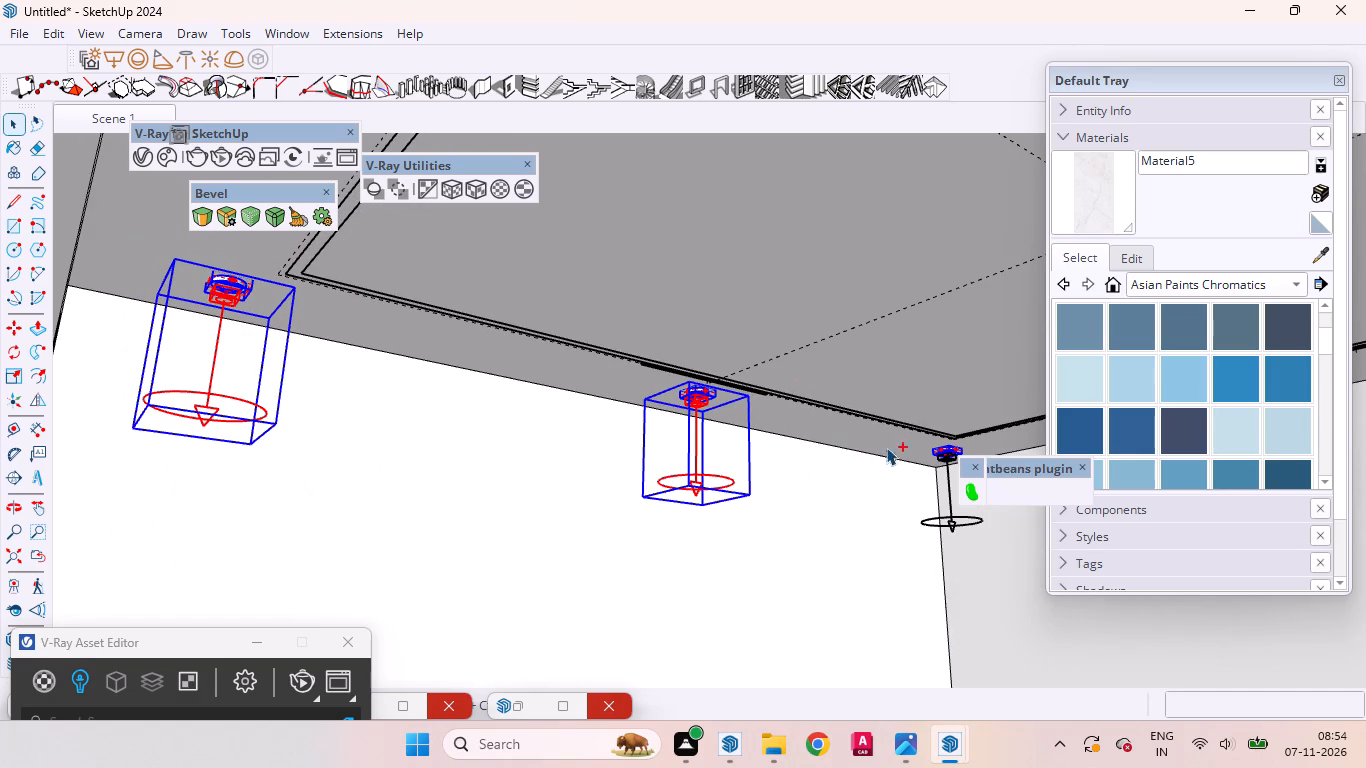
pyautogui.keyDown('ctrl'); pyautogui.click(945, 460); pyautogui.keyUp('ctrl')
pyautogui.keyDown('ctrl'); pyautogui.moveTo(446, 489); pyautogui.dragTo(953, 483, button='middle'); pyautogui.keyUp('ctrl')
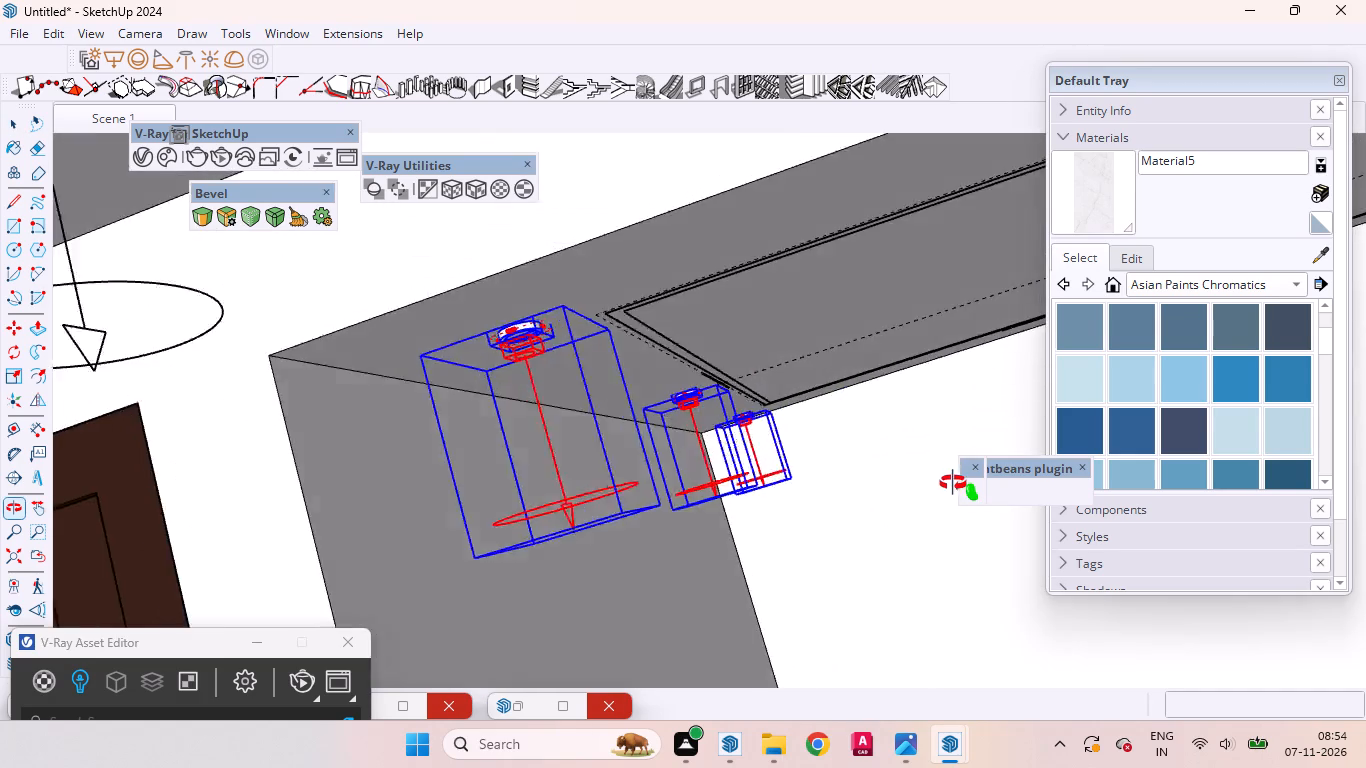
pyautogui.keyDown('ctrl'); pyautogui.moveTo(953, 483); pyautogui.dragTo(945, 426, button='middle'); pyautogui.keyUp('ctrl')
pyautogui.keyDown('ctrl'); pyautogui.scroll(-20, 645, 474); pyautogui.keyUp('ctrl')
pyautogui.keyDown('ctrl'); pyautogui.scroll(-7, 645, 474); pyautogui.keyUp('ctrl')
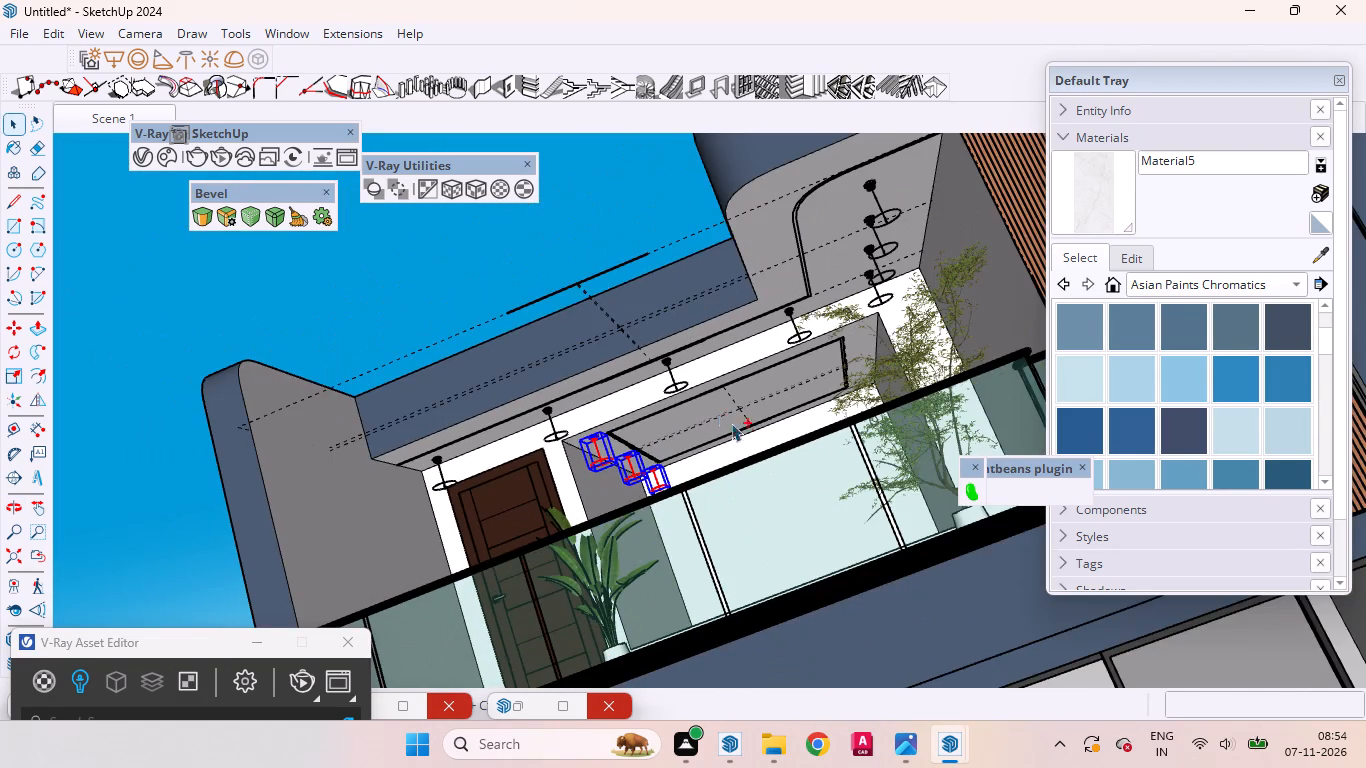
pyautogui.keyDown('ctrl'); pyautogui.moveTo(742, 435); pyautogui.dragTo(794, 461, button='middle'); pyautogui.keyUp('ctrl')
pyautogui.keyDown('ctrl'); pyautogui.scroll(7, 742, 356); pyautogui.keyUp('ctrl')
pyautogui.keyDown('ctrl'); pyautogui.scroll(-3, 736, 405); pyautogui.keyUp('ctrl')
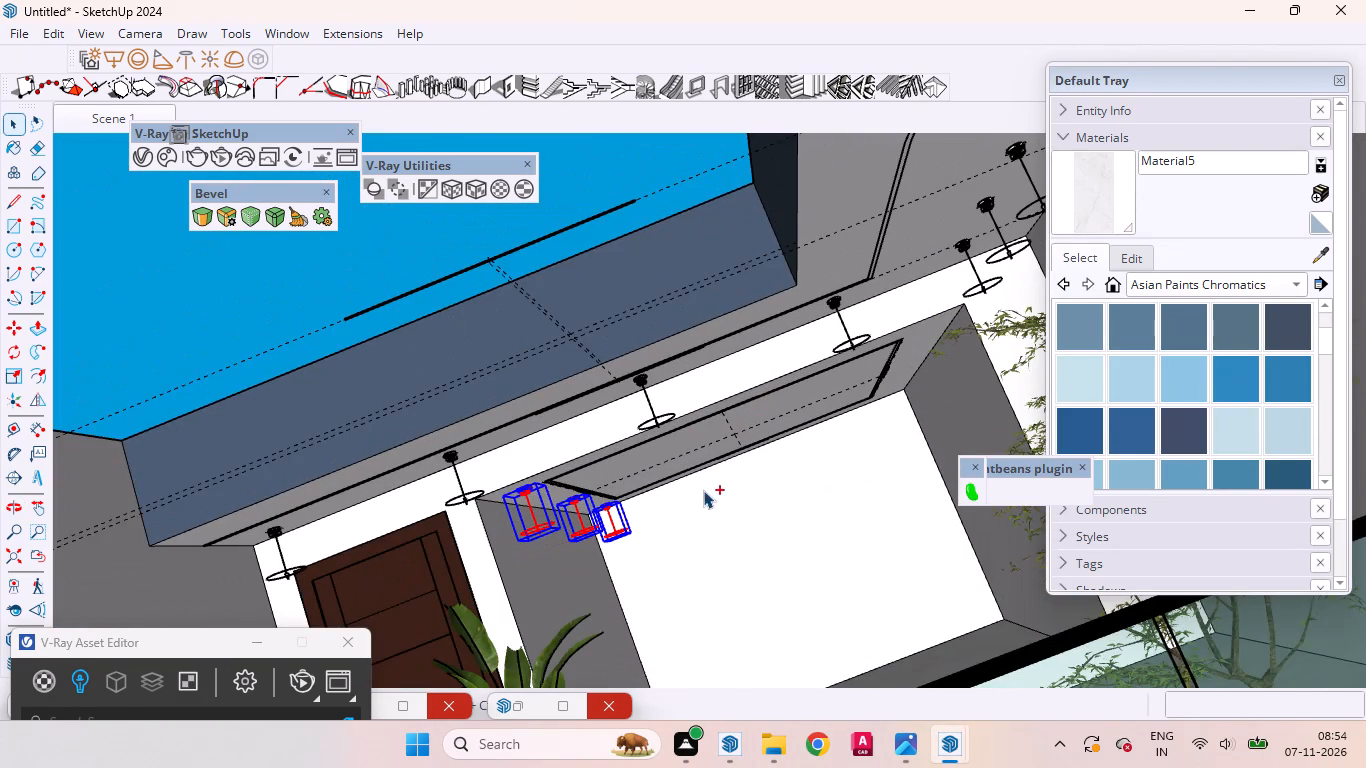
pyautogui.press('m')
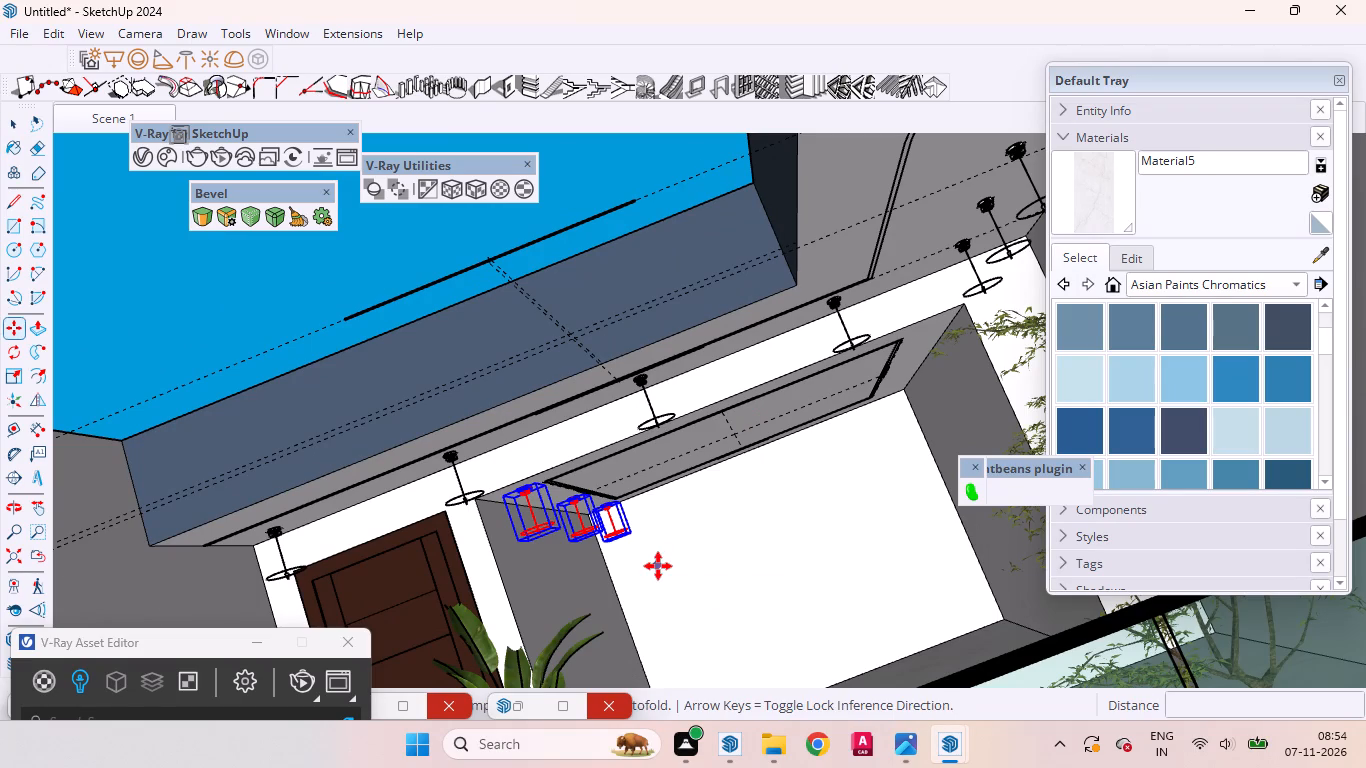
pyautogui.click(622, 587)
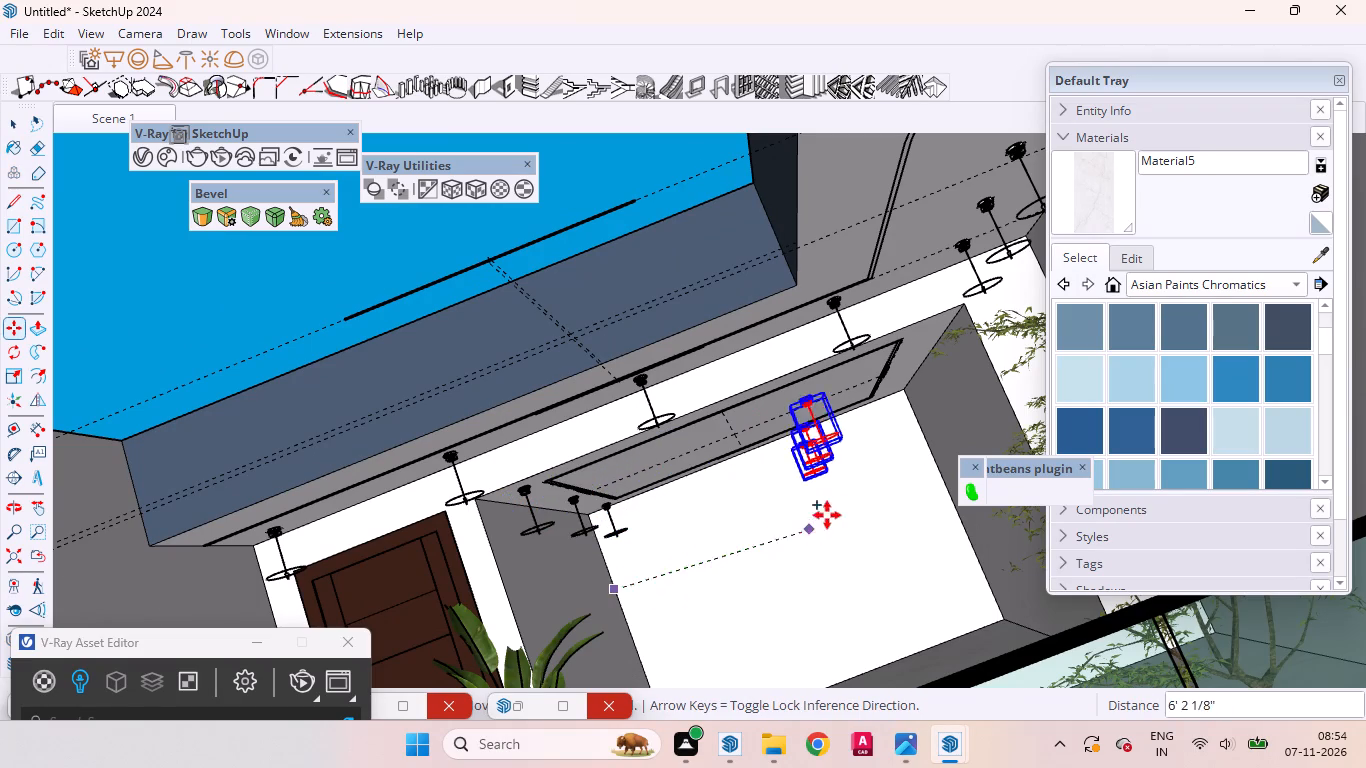
pyautogui.click(889, 474)
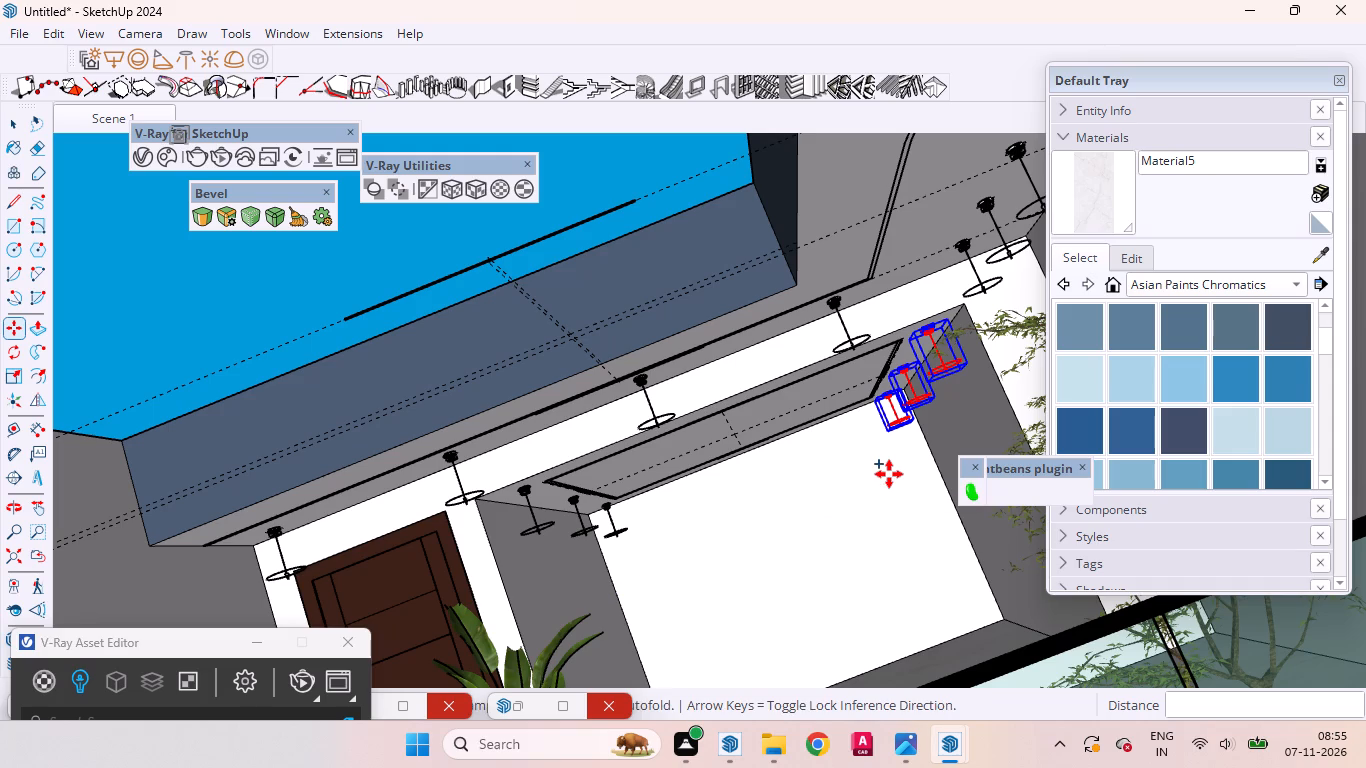
# Copy the opposite-edge spotlight row about 4' 7 1/16" back toward the door side, onto the room ceiling's centreline.
pyautogui.click(889, 474)
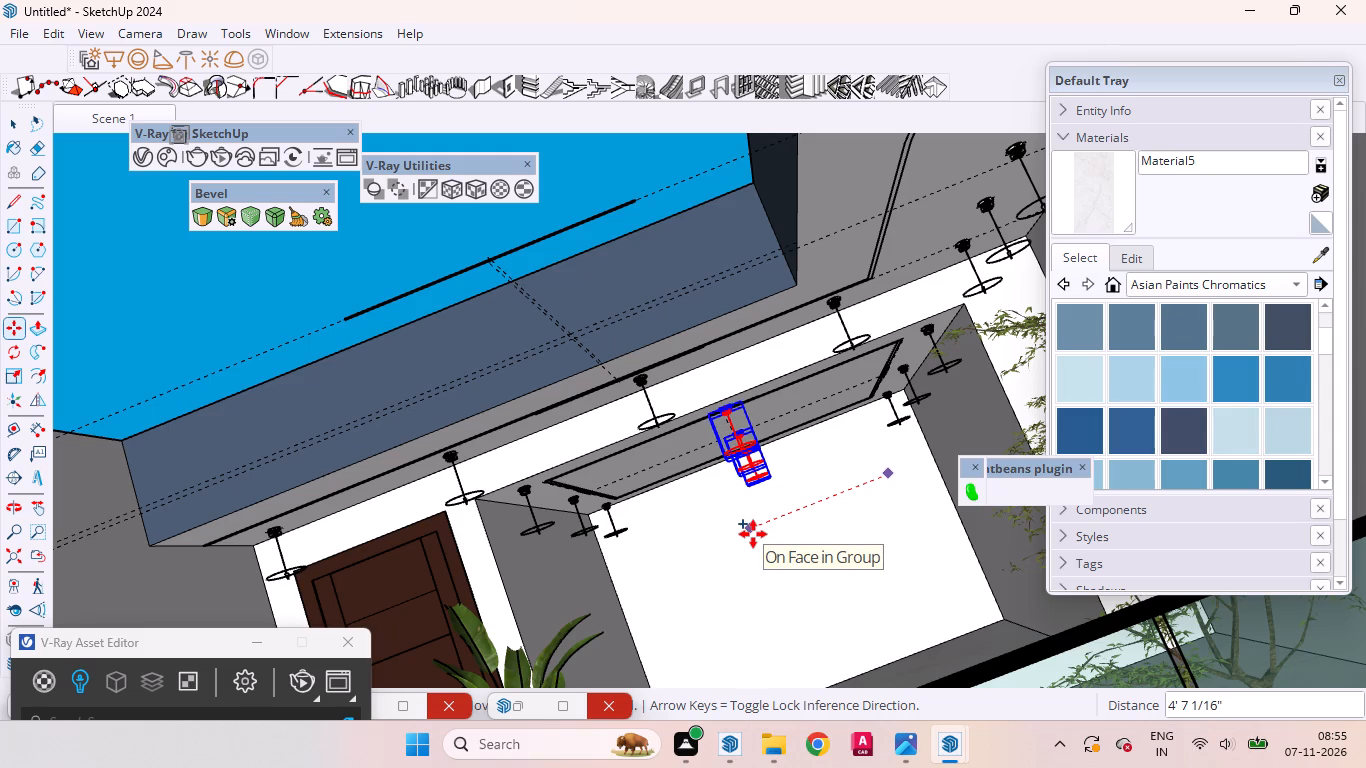
pyautogui.click(753, 534)
pyautogui.press('space')
# Erase the ring fixture of the middle spotlight in the central row on the room ceiling.
pyautogui.scroll(4, 758, 483)
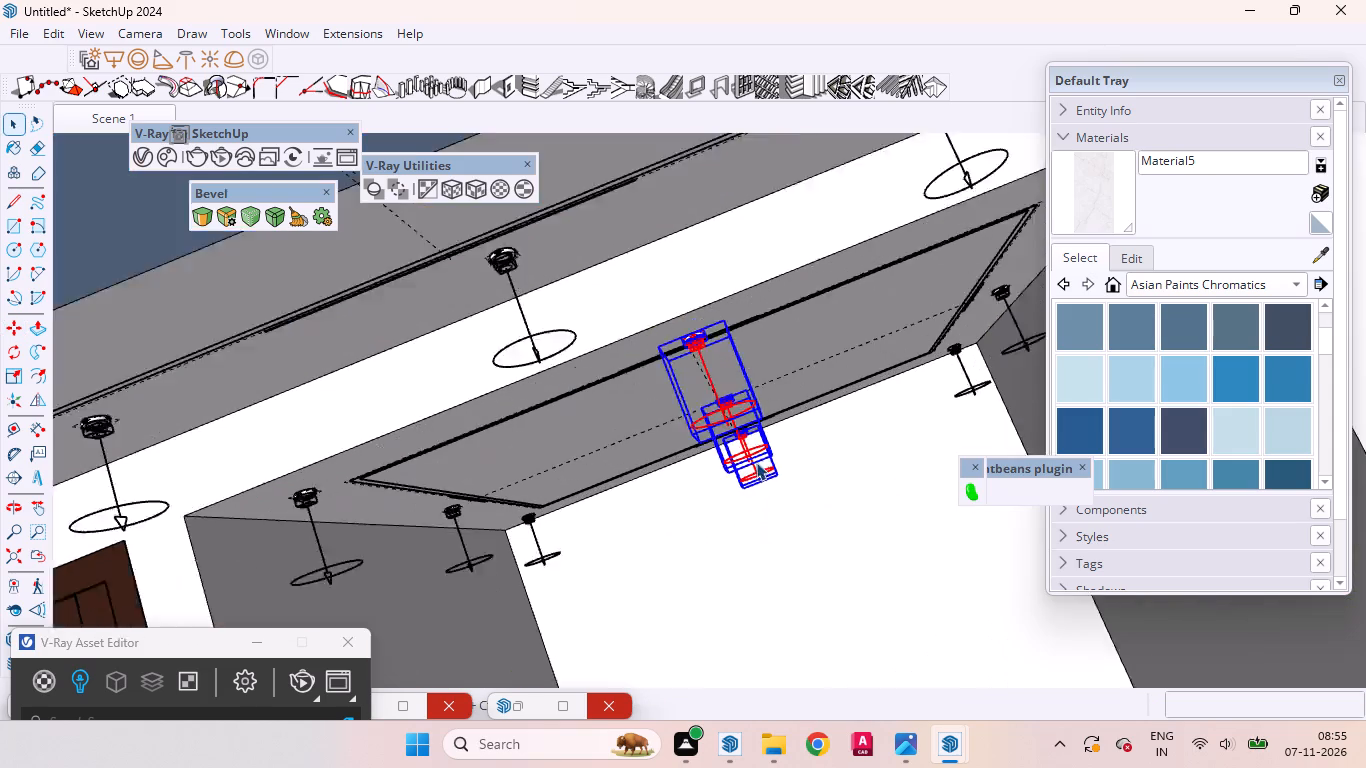
pyautogui.scroll(8, 756, 462)
pyautogui.click(739, 440)
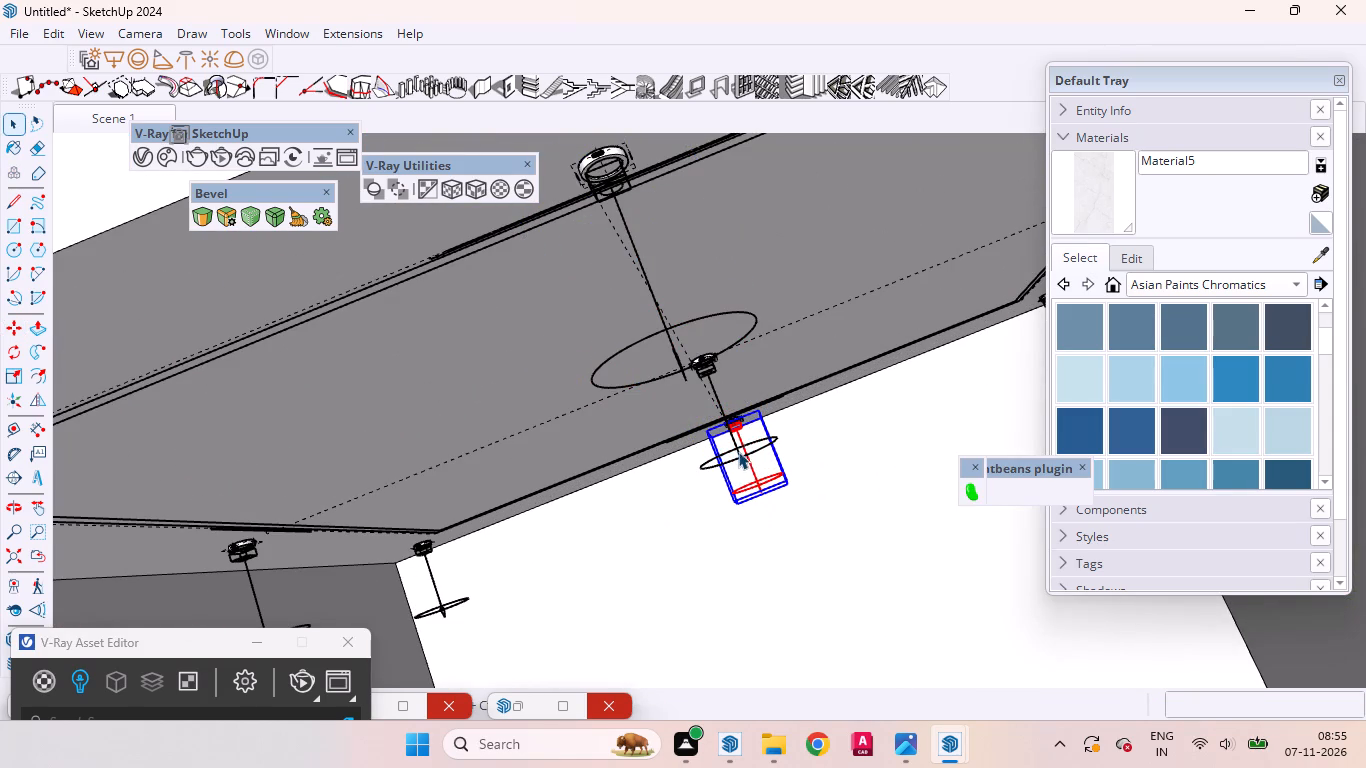
pyautogui.click(733, 445)
pyautogui.rightClick(733, 445)
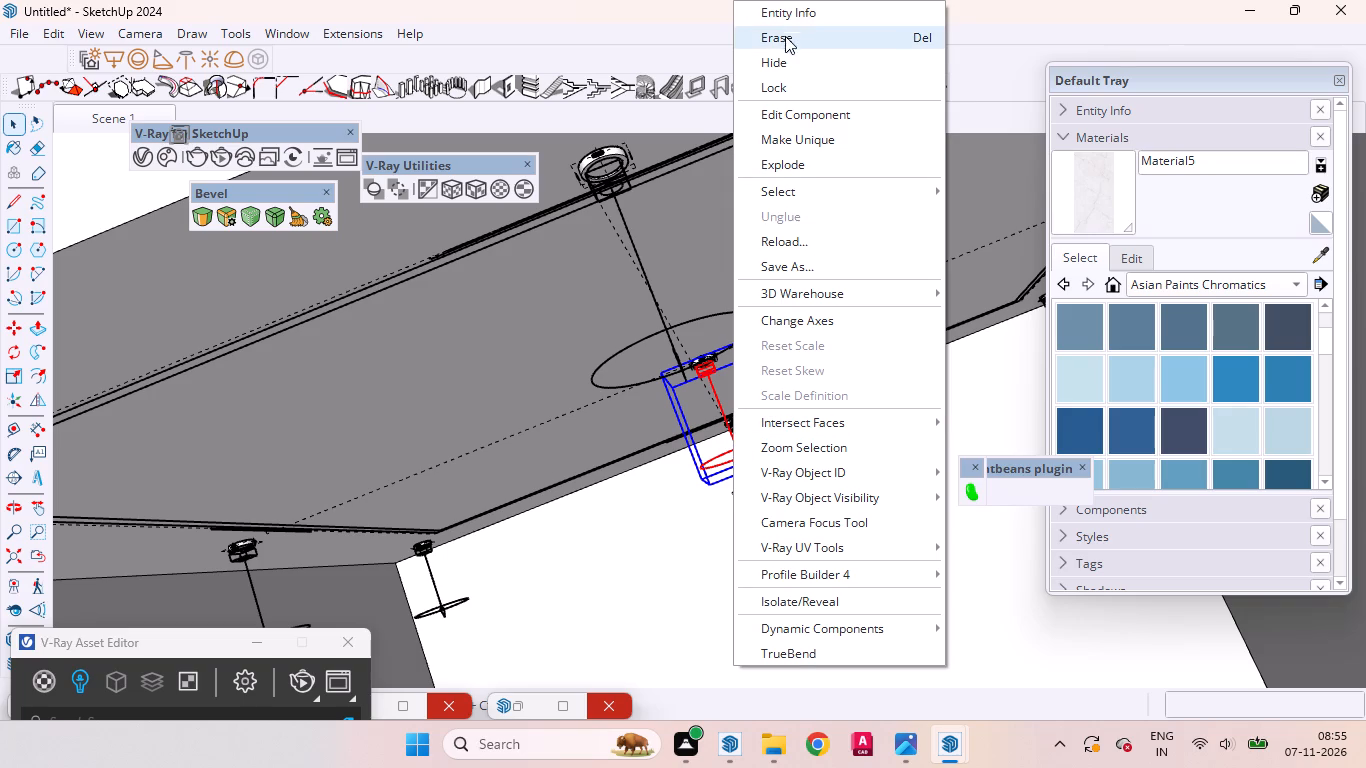
pyautogui.scroll(2, 690, 341)
pyautogui.scroll(-3, 690, 341)
pyautogui.scroll(6, 690, 341)
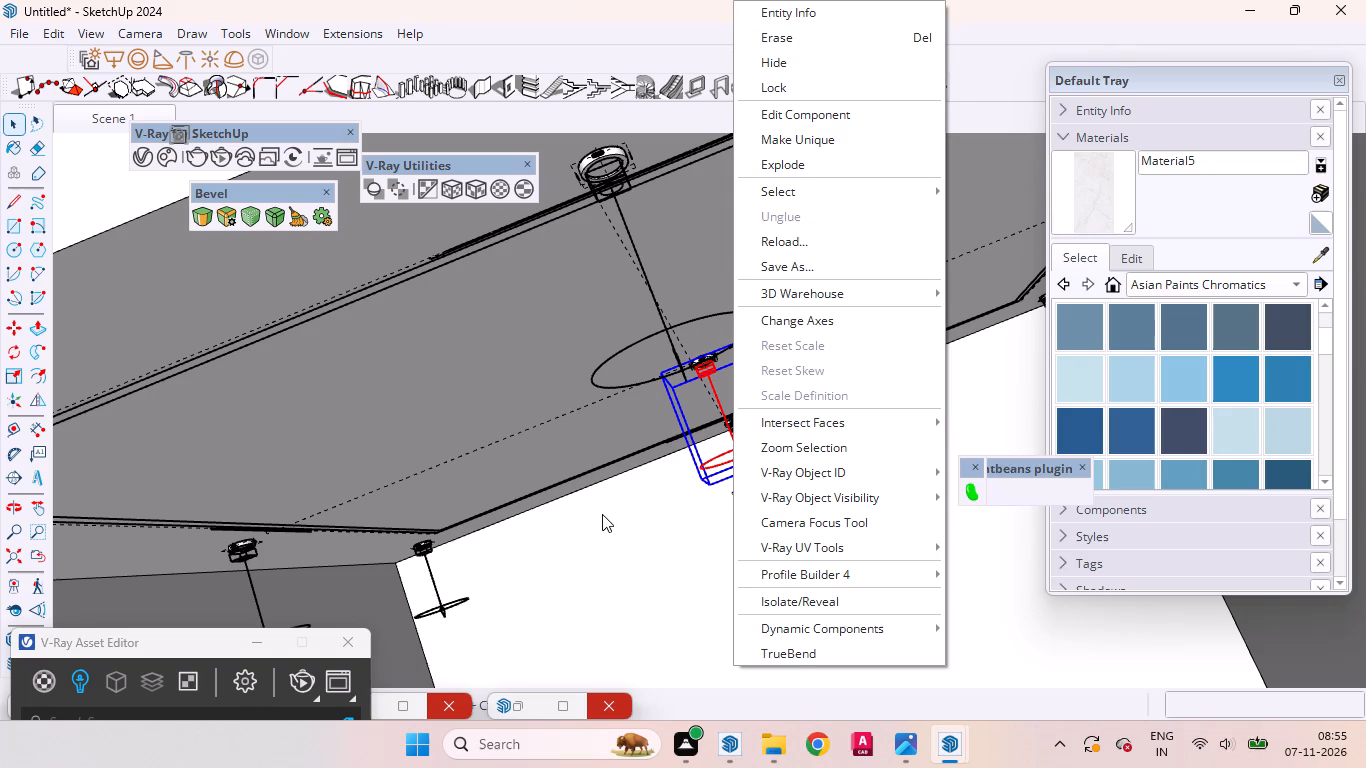
pyautogui.click(602, 514)
pyautogui.scroll(12, 692, 349)
pyautogui.click(717, 369)
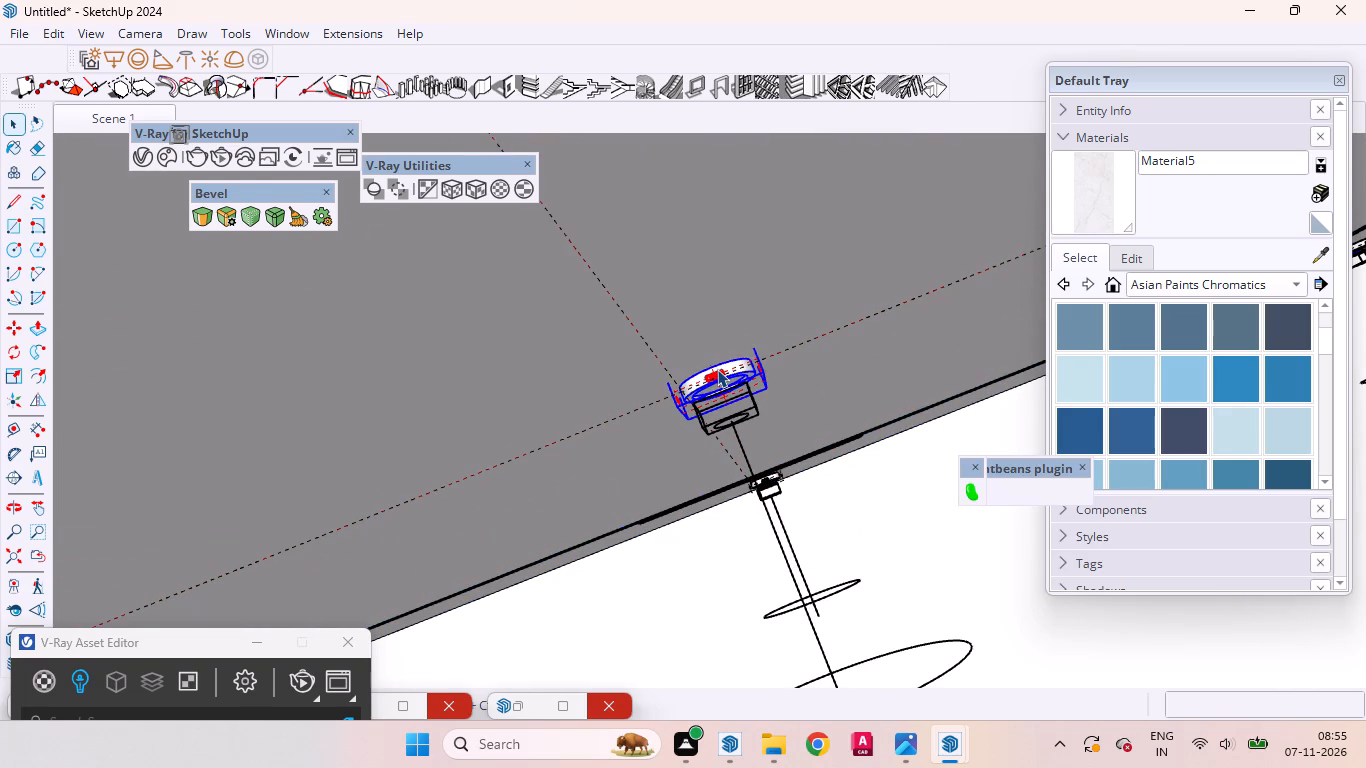
pyautogui.rightClick(717, 369)
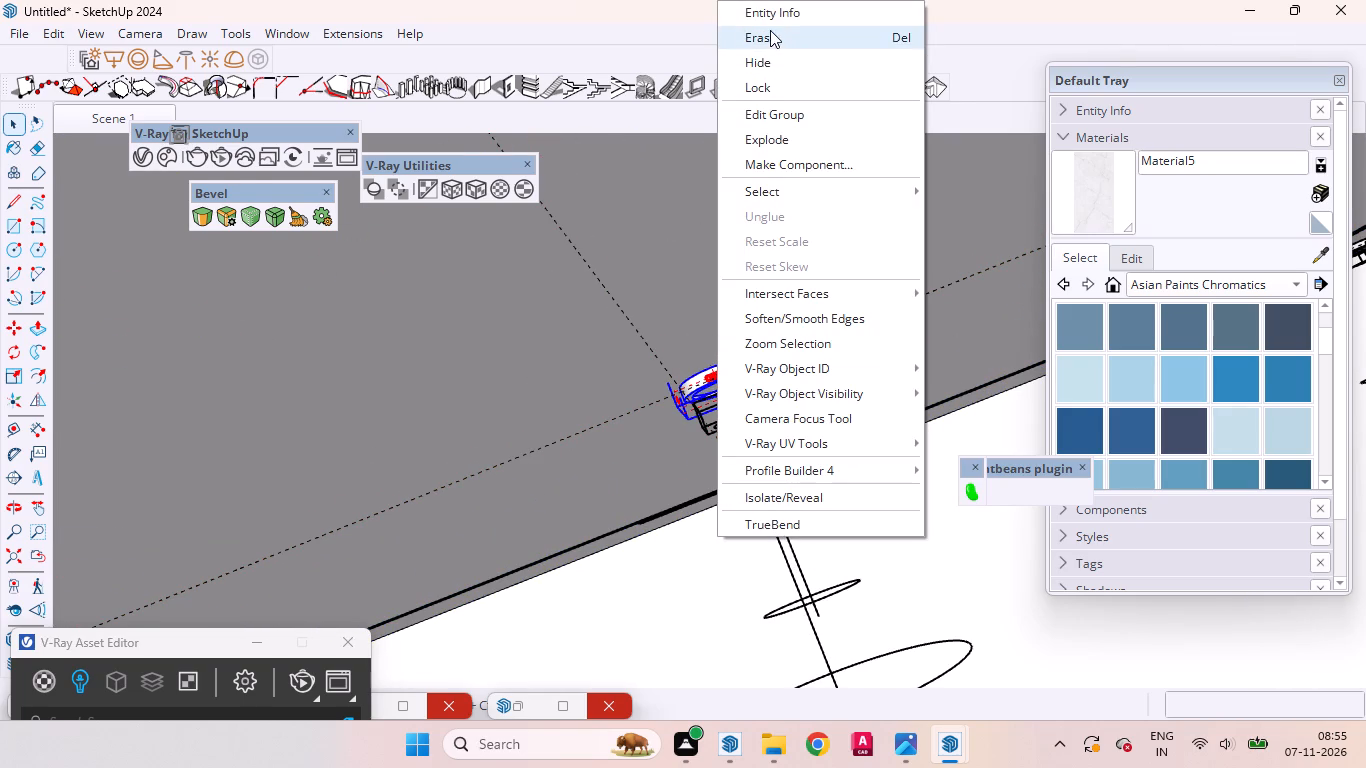
pyautogui.click(770, 30)
# Examine the upper-room spotlight rows together with the balcony lights from outside the house's front.
pyautogui.scroll(-16, 802, 423)
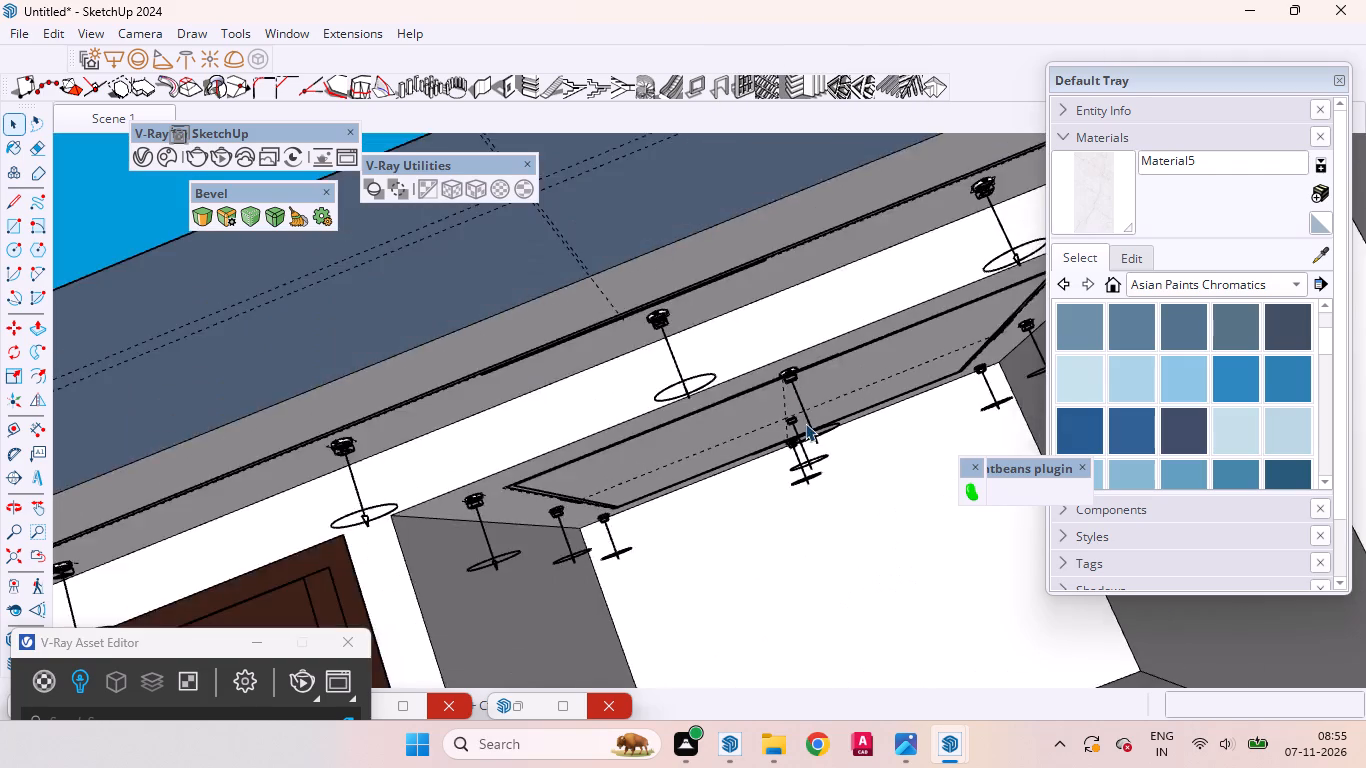
pyautogui.scroll(-13, 805, 423)
pyautogui.scroll(1, 807, 423)
pyautogui.scroll(-9, 807, 423)
pyautogui.moveTo(864, 448); pyautogui.dragTo(899, 559, button='middle')
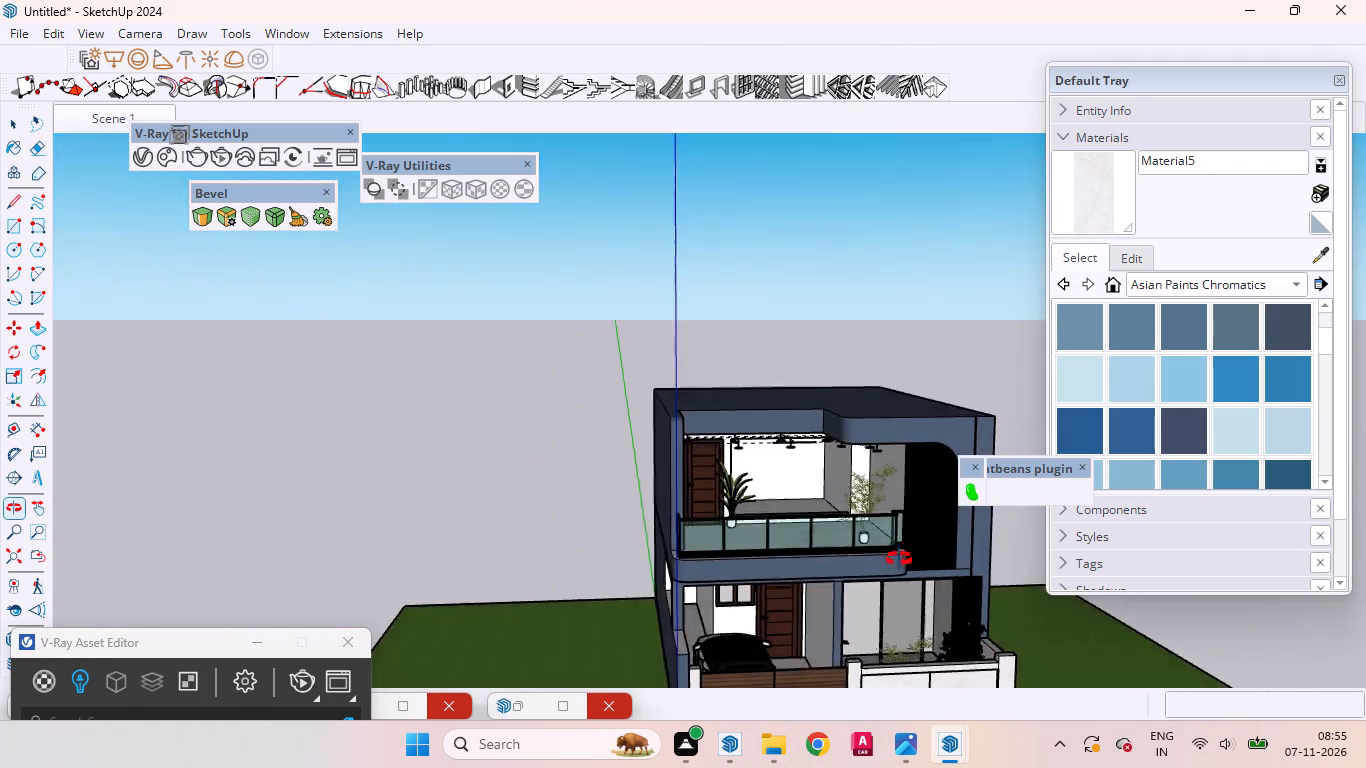
pyautogui.moveTo(899, 559); pyautogui.dragTo(768, 425, button='middle')
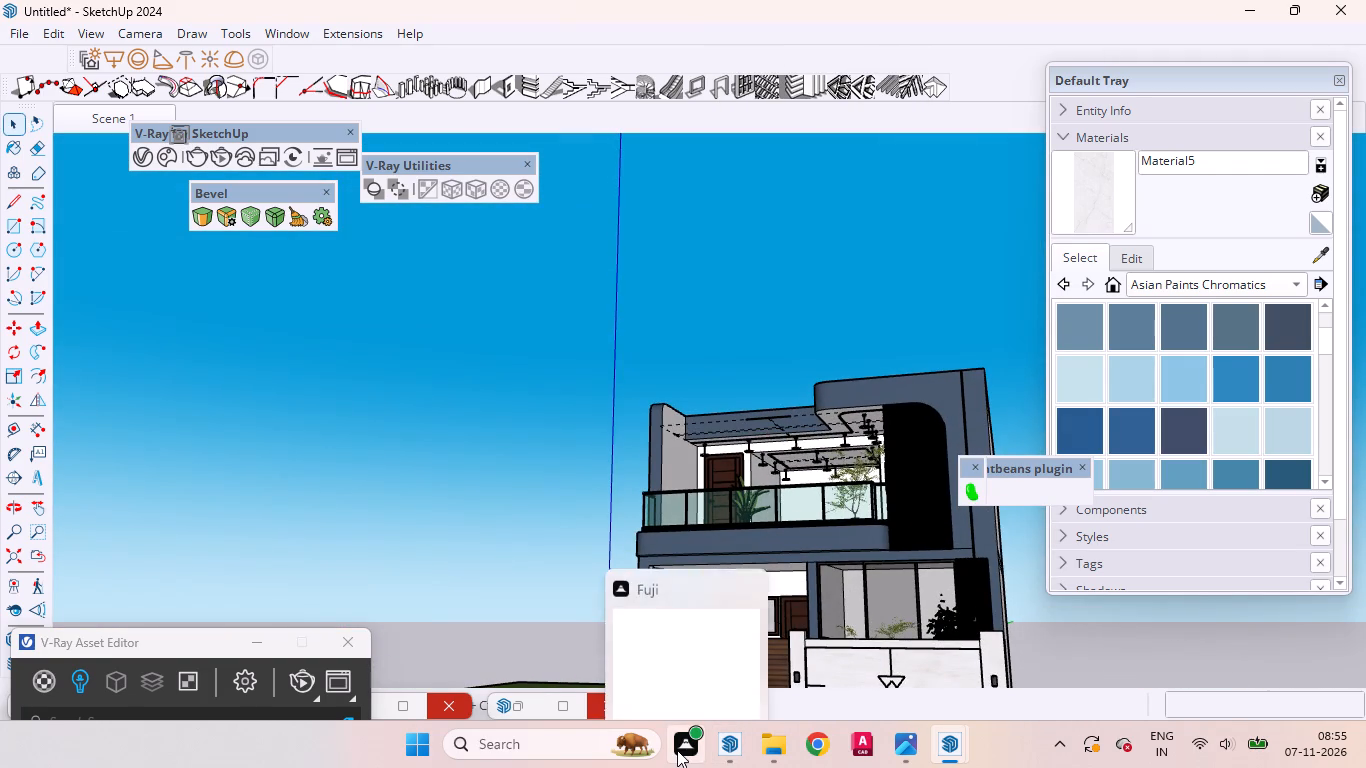
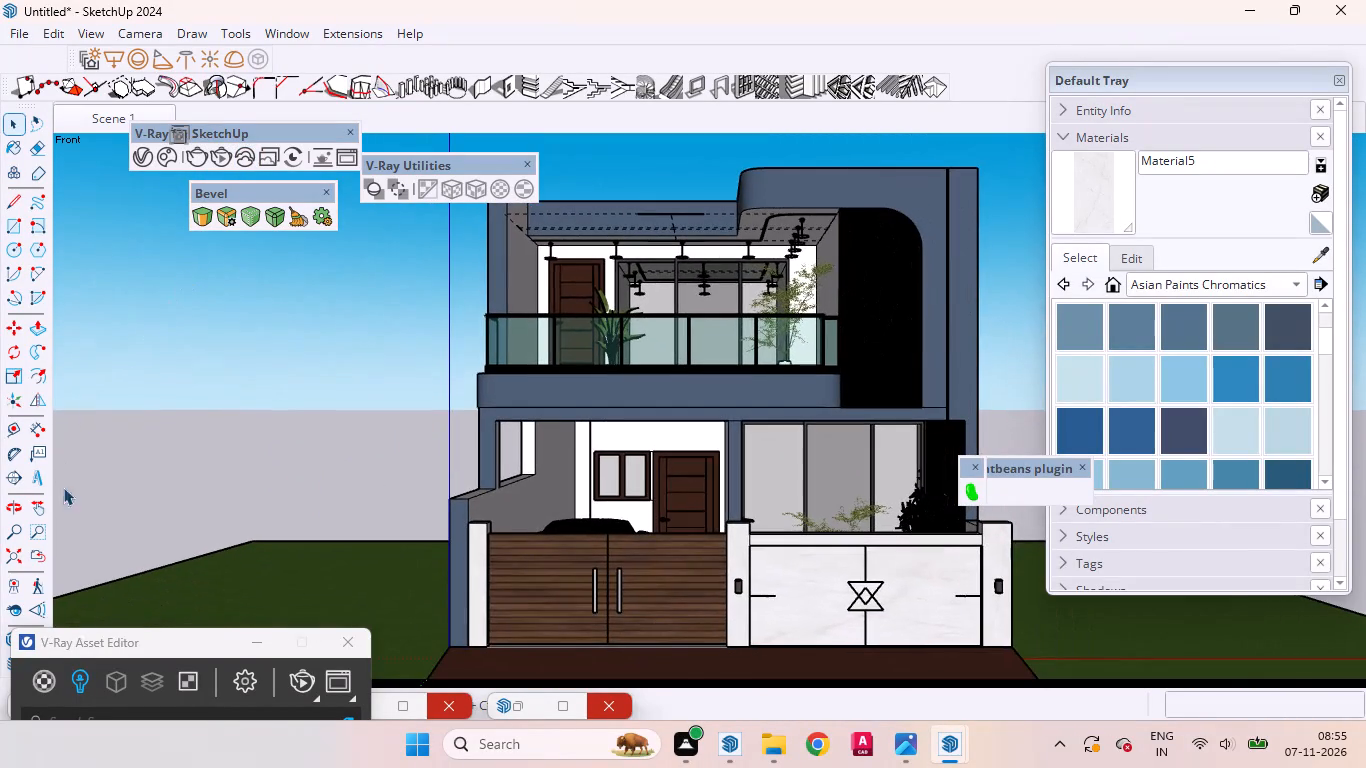
# Start a V-Ray render of the house's front view and maximize the frame buffer window.
pyautogui.moveTo(201, 645); pyautogui.dragTo(489, 128)
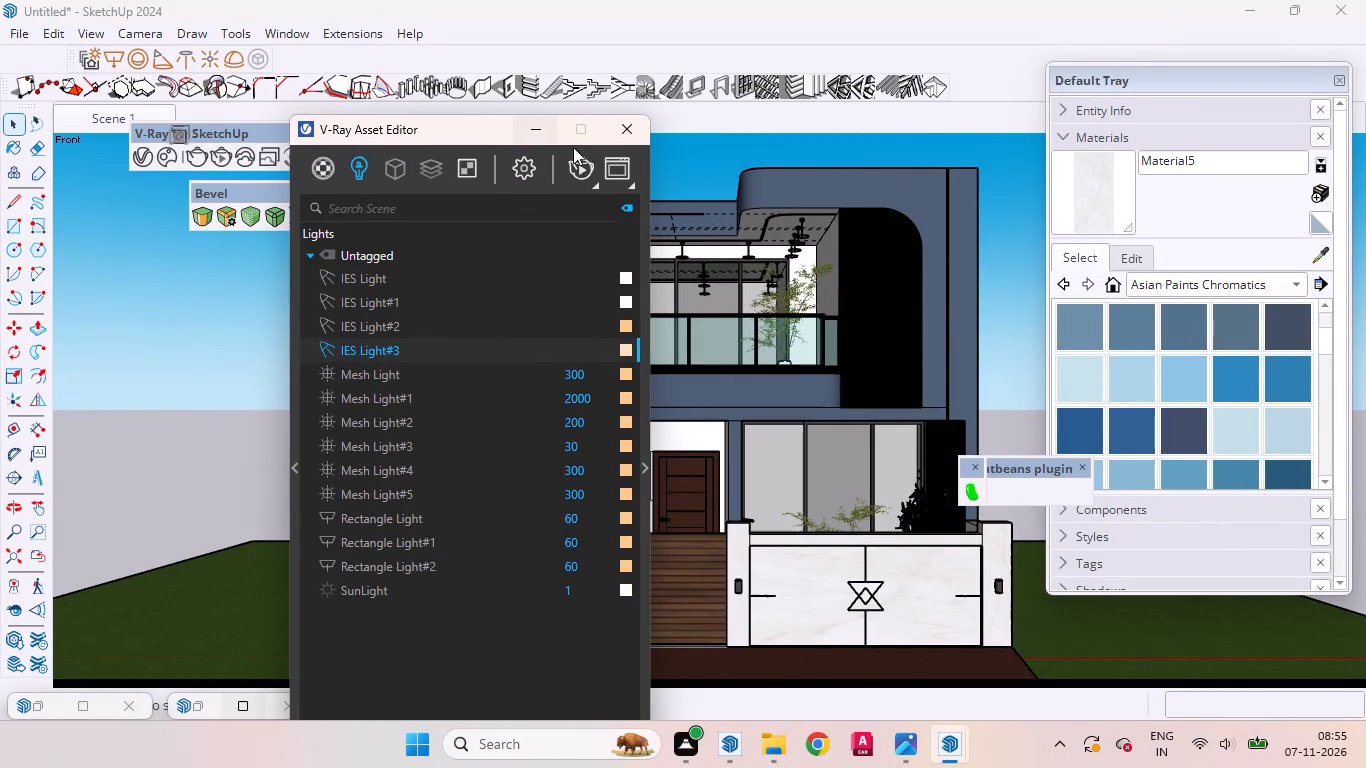
pyautogui.click(584, 178)
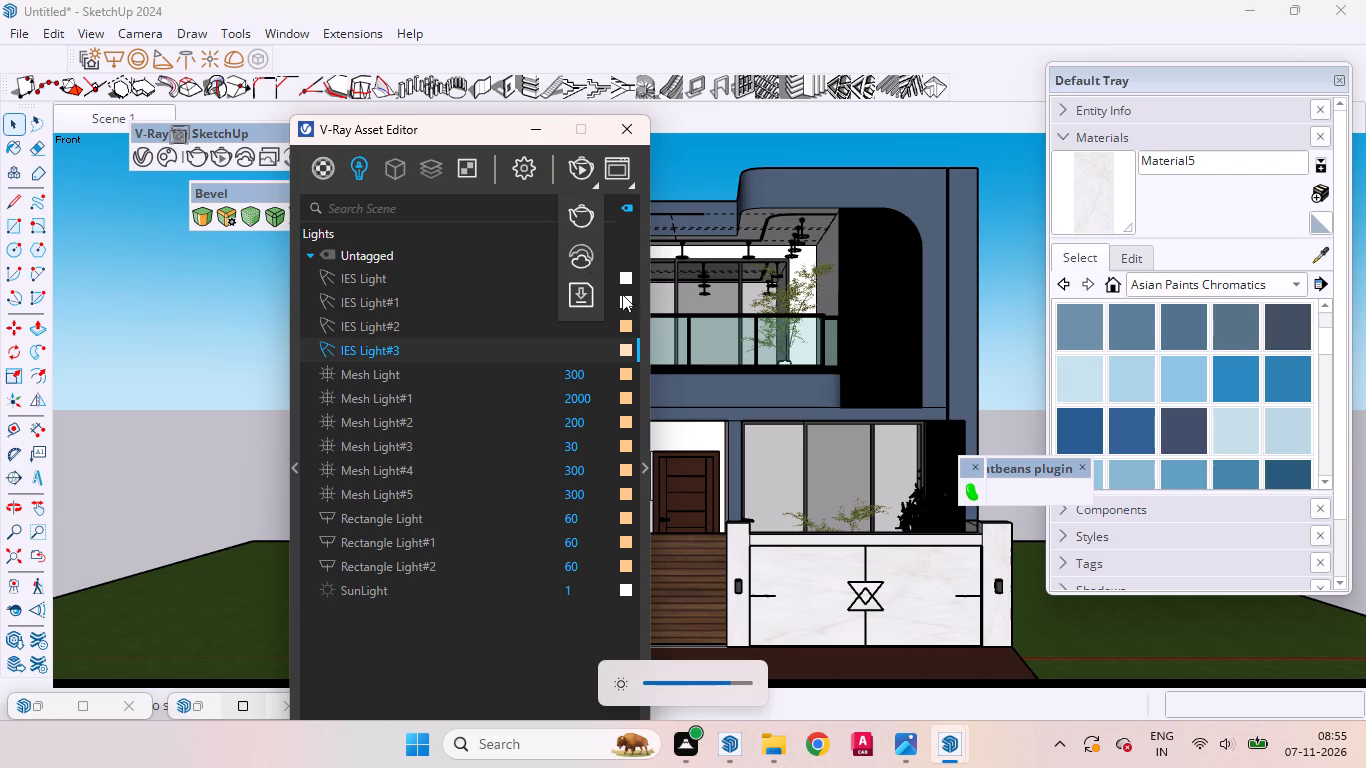
pyautogui.click(582, 171)
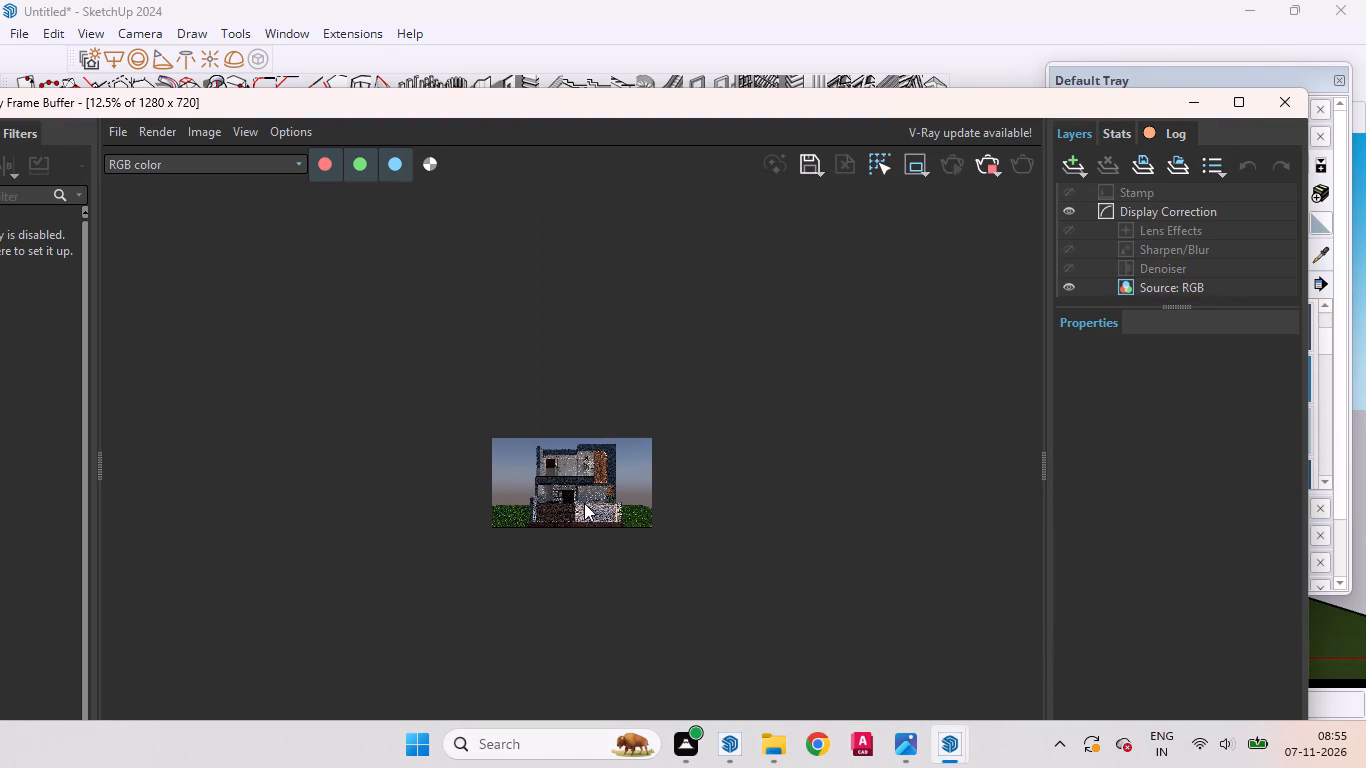
pyautogui.scroll(1, 584, 503)
pyautogui.click(1229, 106)
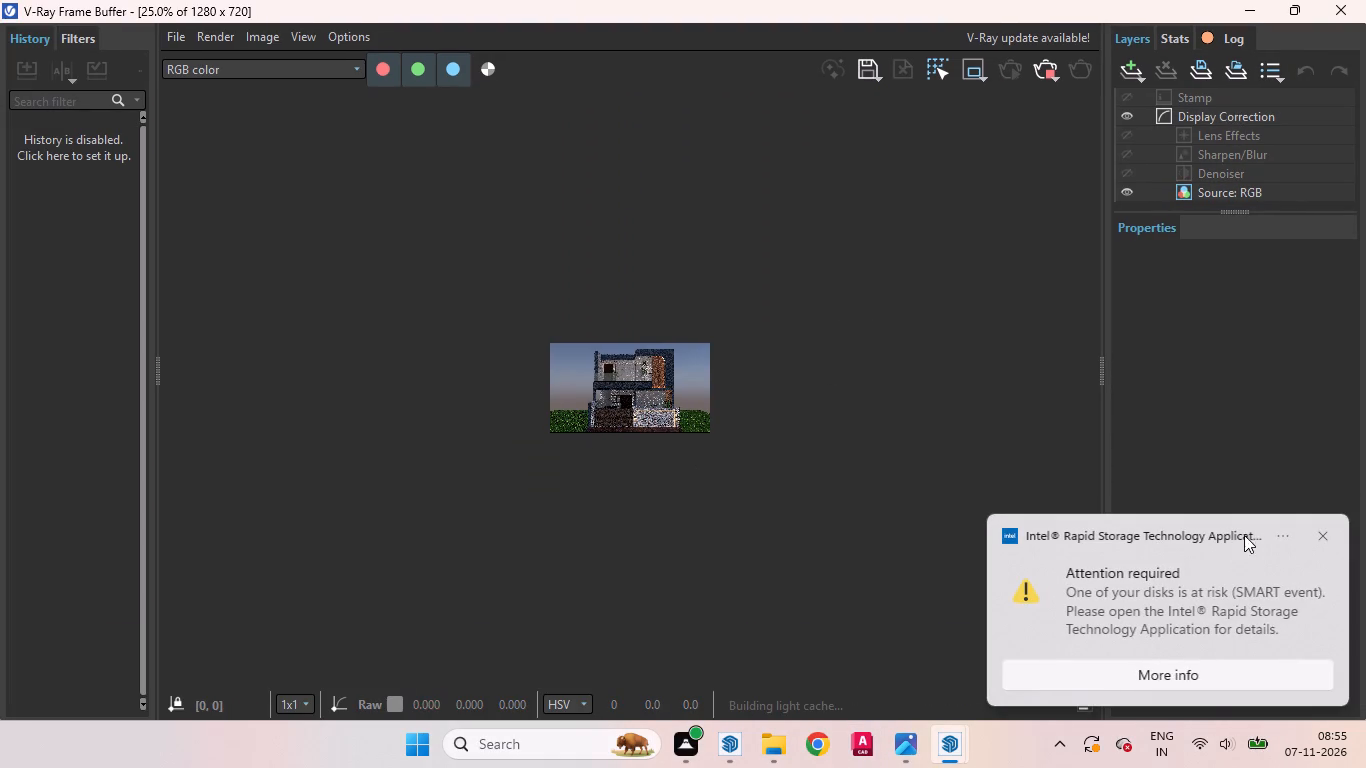
pyautogui.click(1327, 536)
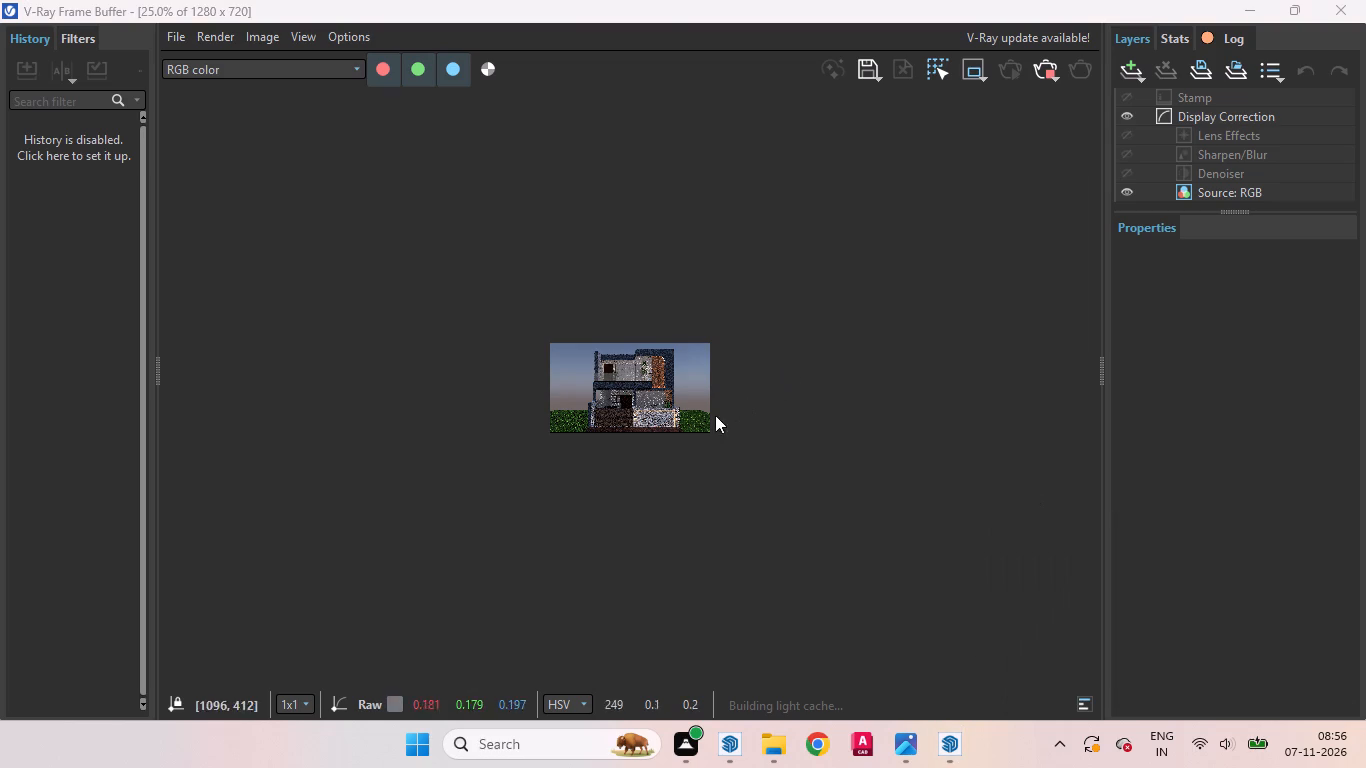
# Examine the in-progress front-view render at several magnifications, checking the upper-room and facade lighting.
pyautogui.scroll(2, 605, 375)
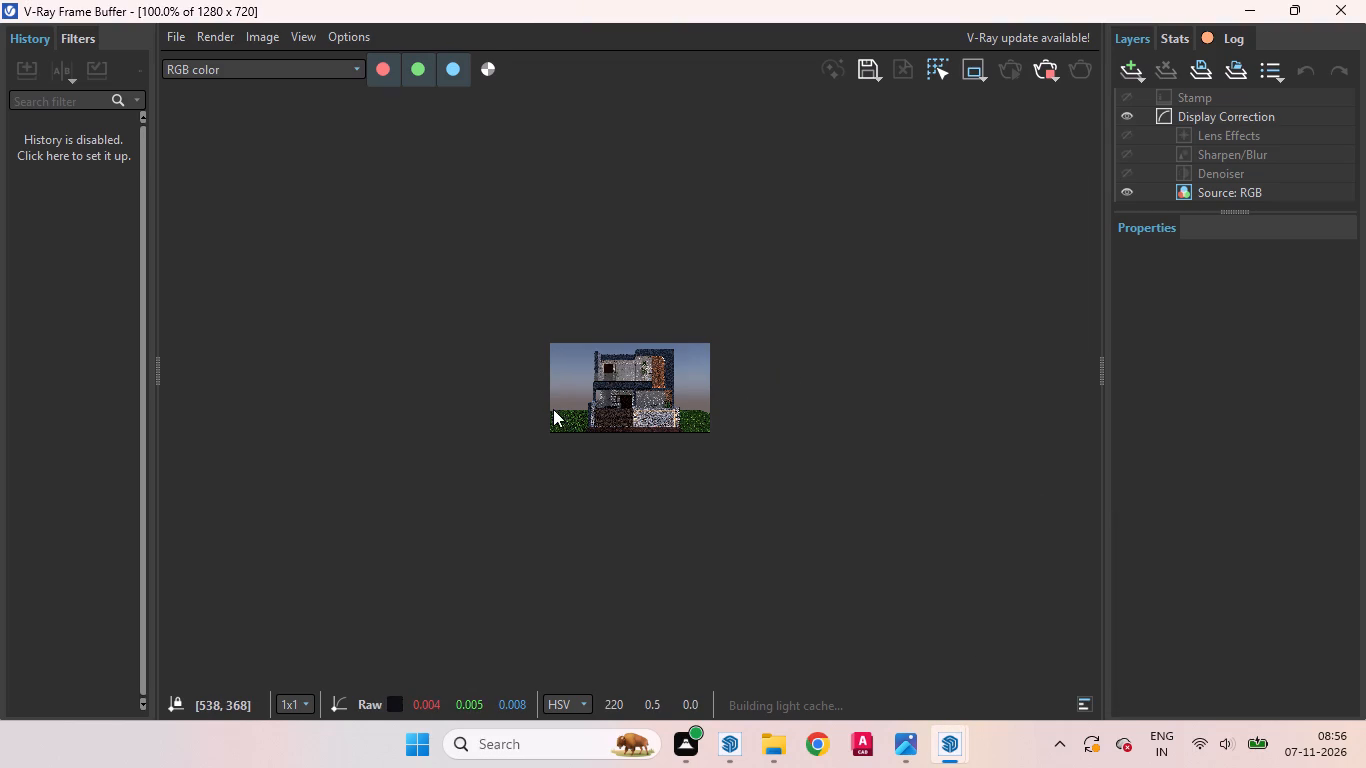
pyautogui.scroll(2, 553, 406)
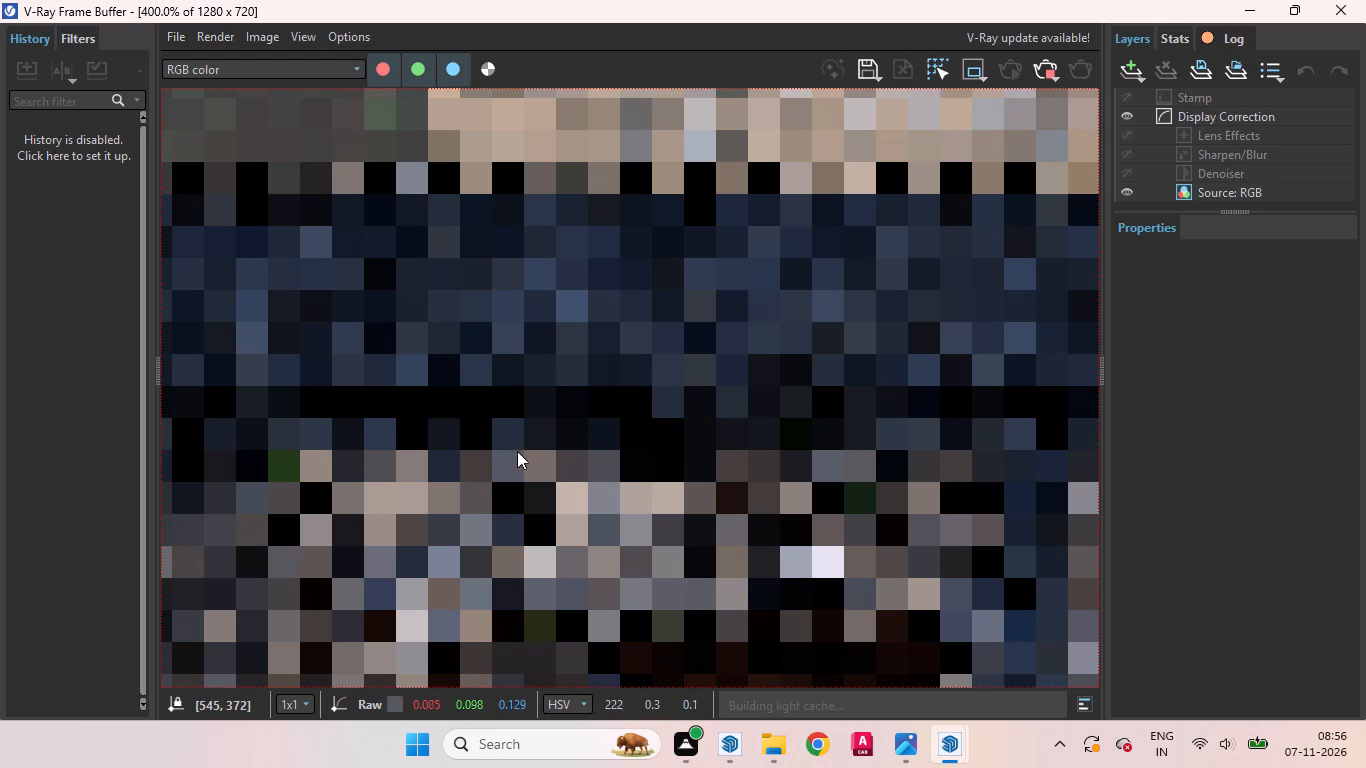
pyautogui.scroll(-7, 757, 393)
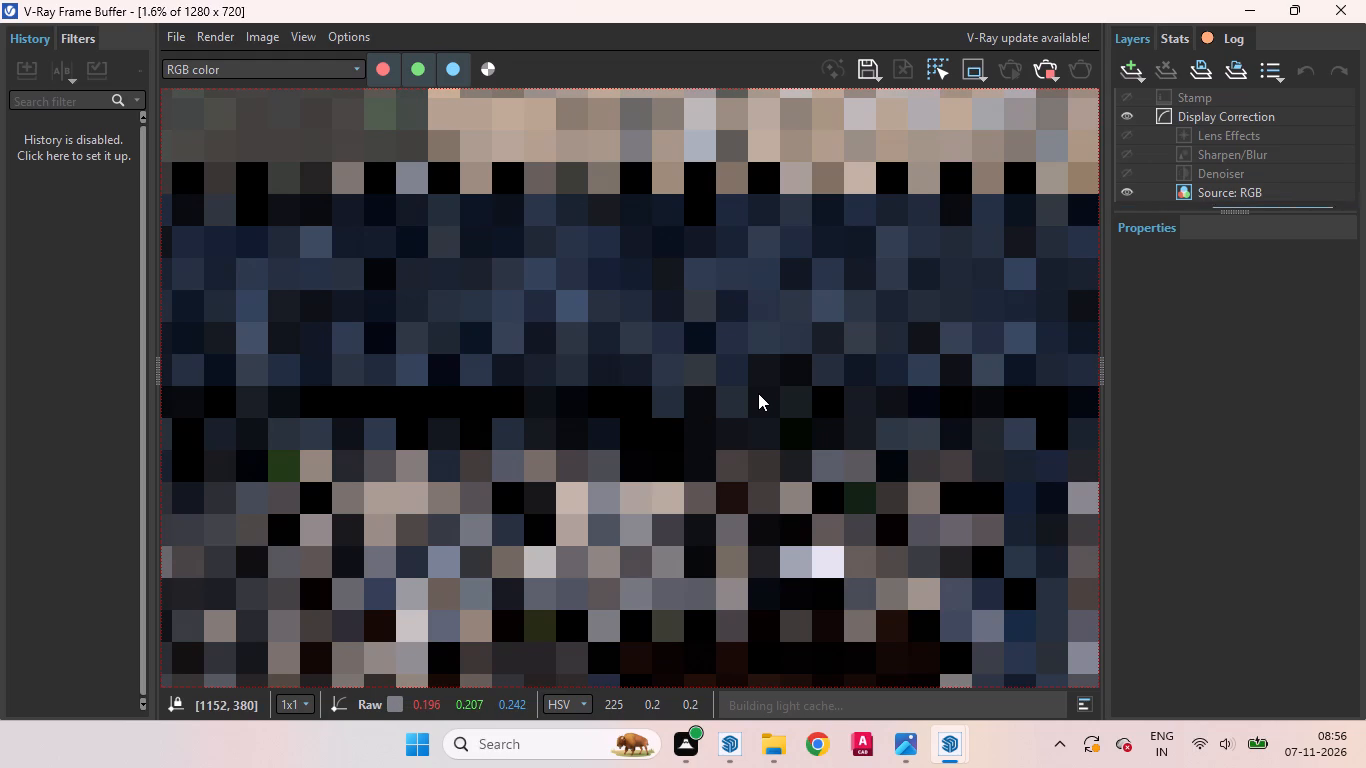
pyautogui.scroll(-7, 758, 393)
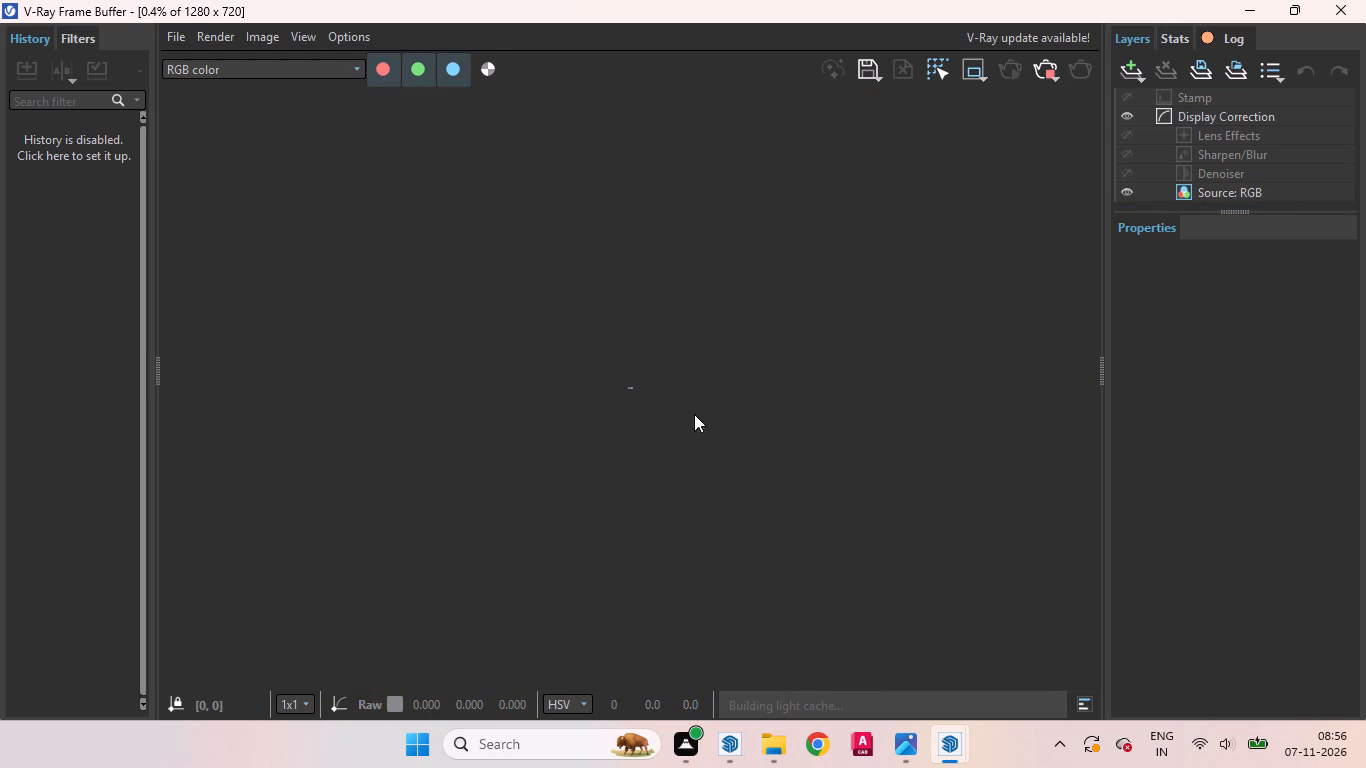
pyautogui.scroll(5, 632, 376)
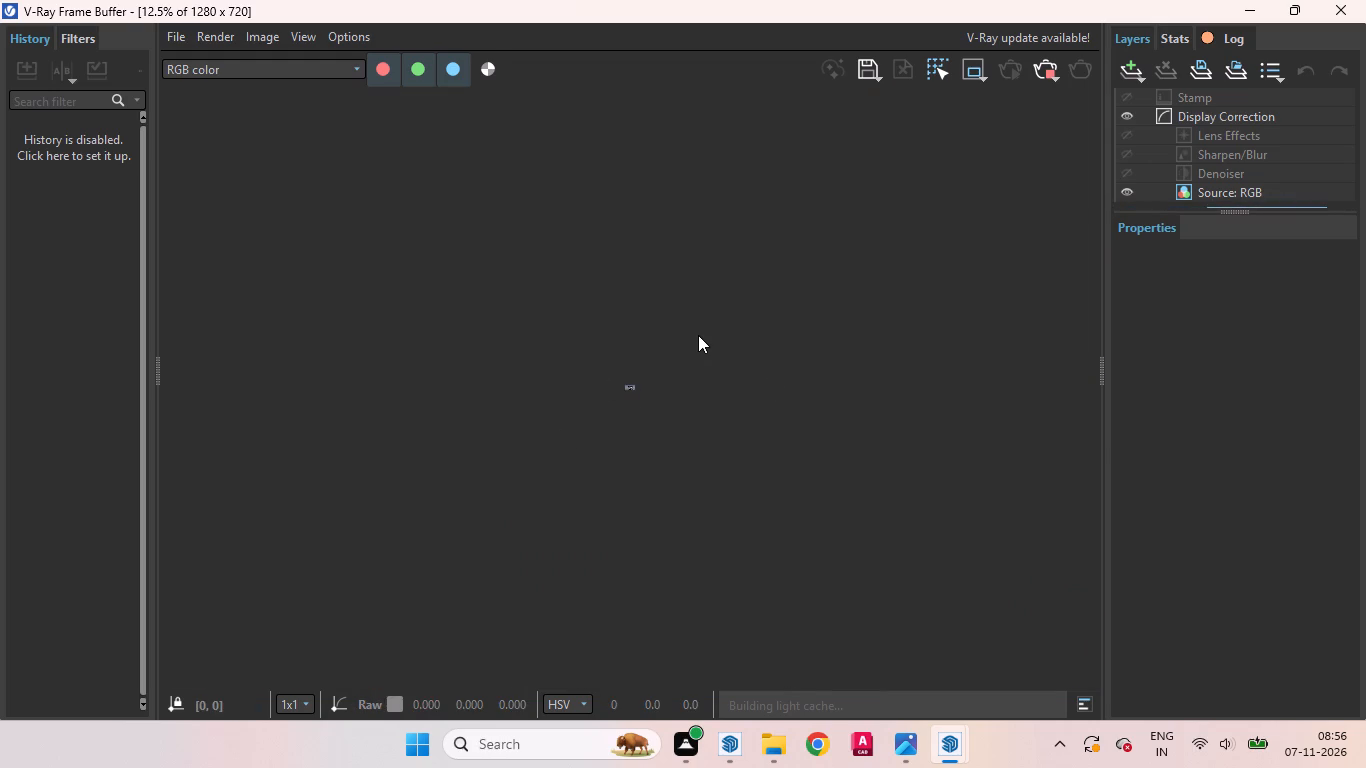
pyautogui.scroll(2, 627, 377)
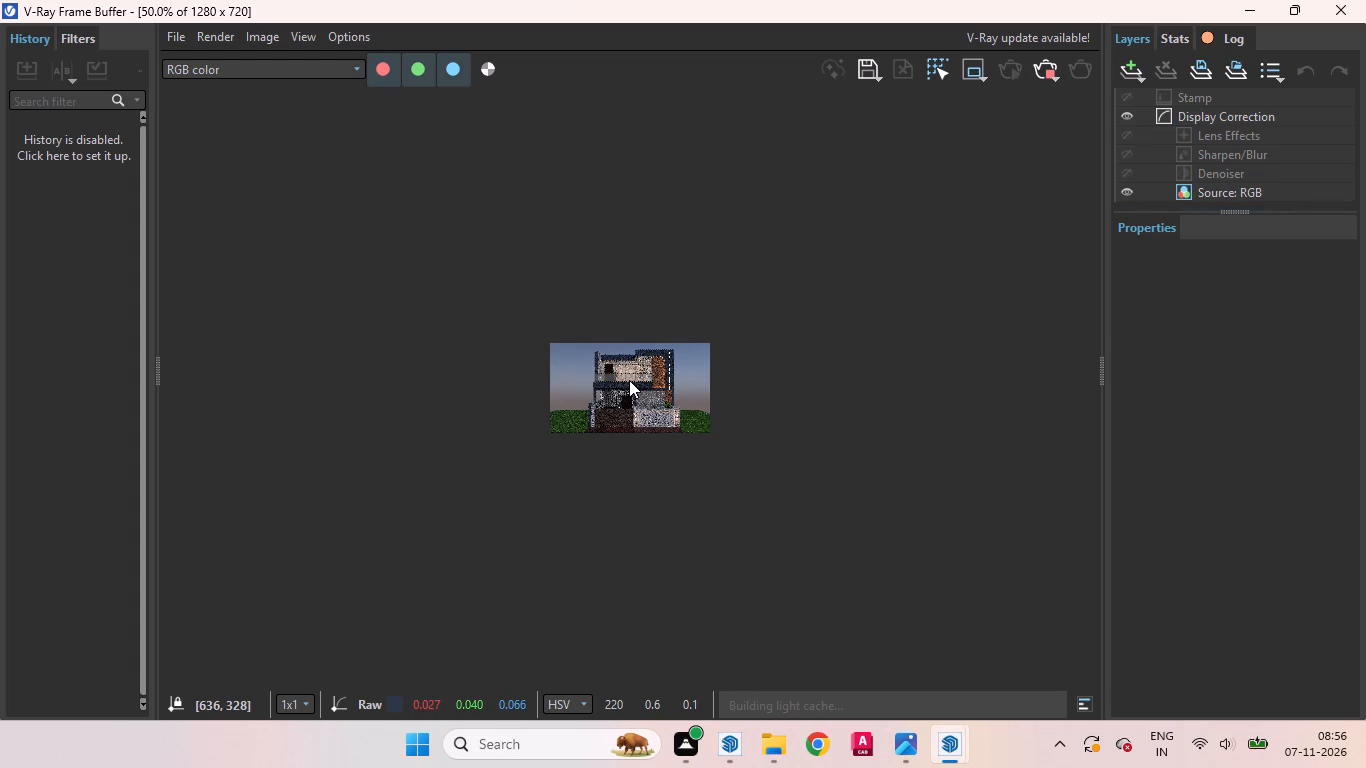
pyautogui.scroll(-1, 651, 393)
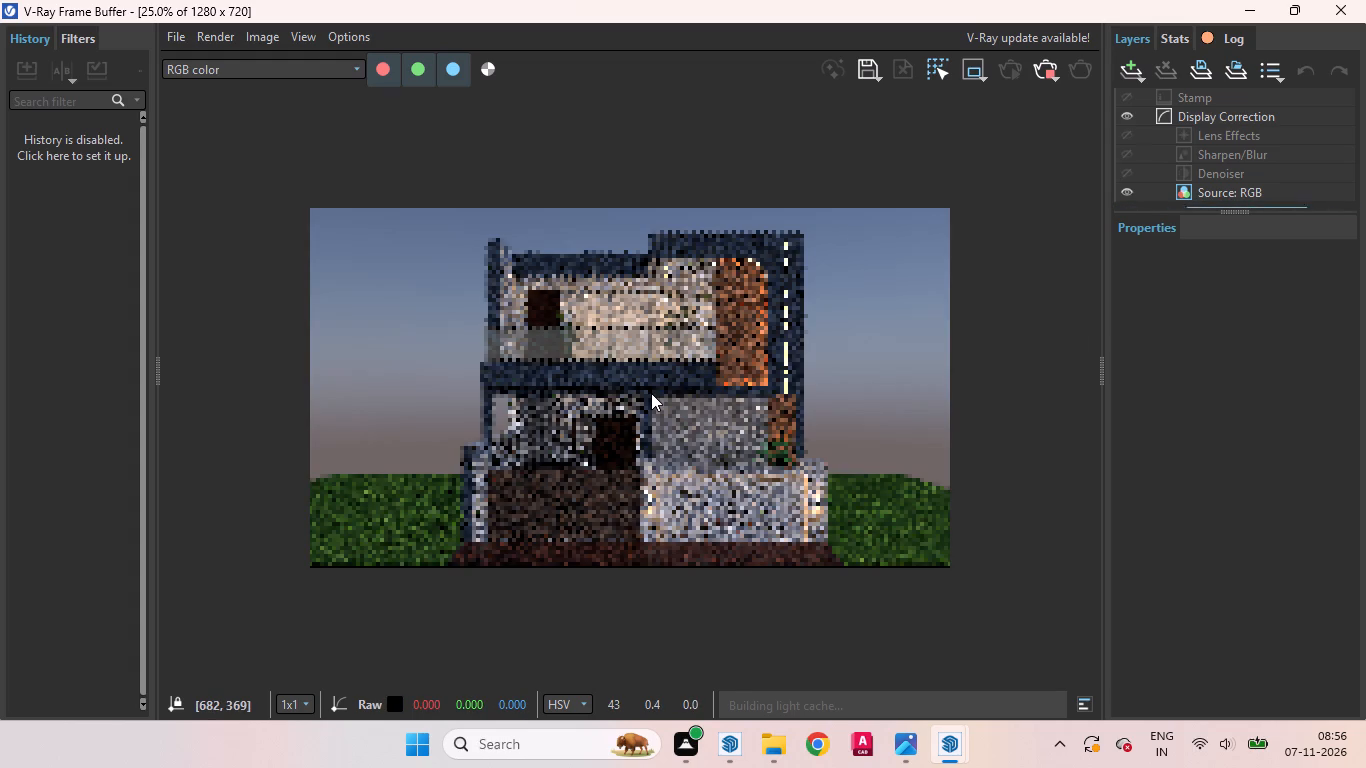
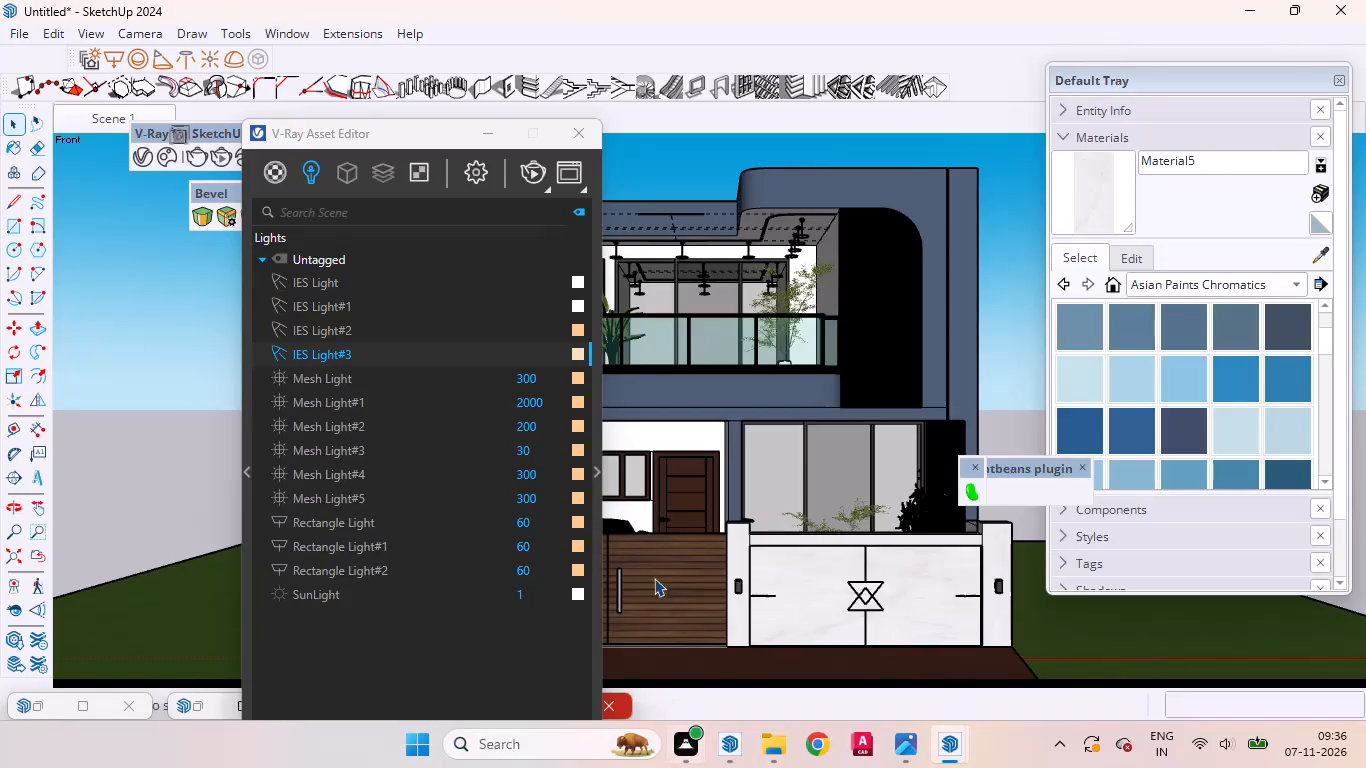
# Hide the framed glass window component that encloses the upper-floor room behind the balcony.
pyautogui.moveTo(443, 139); pyautogui.dragTo(311, 232)
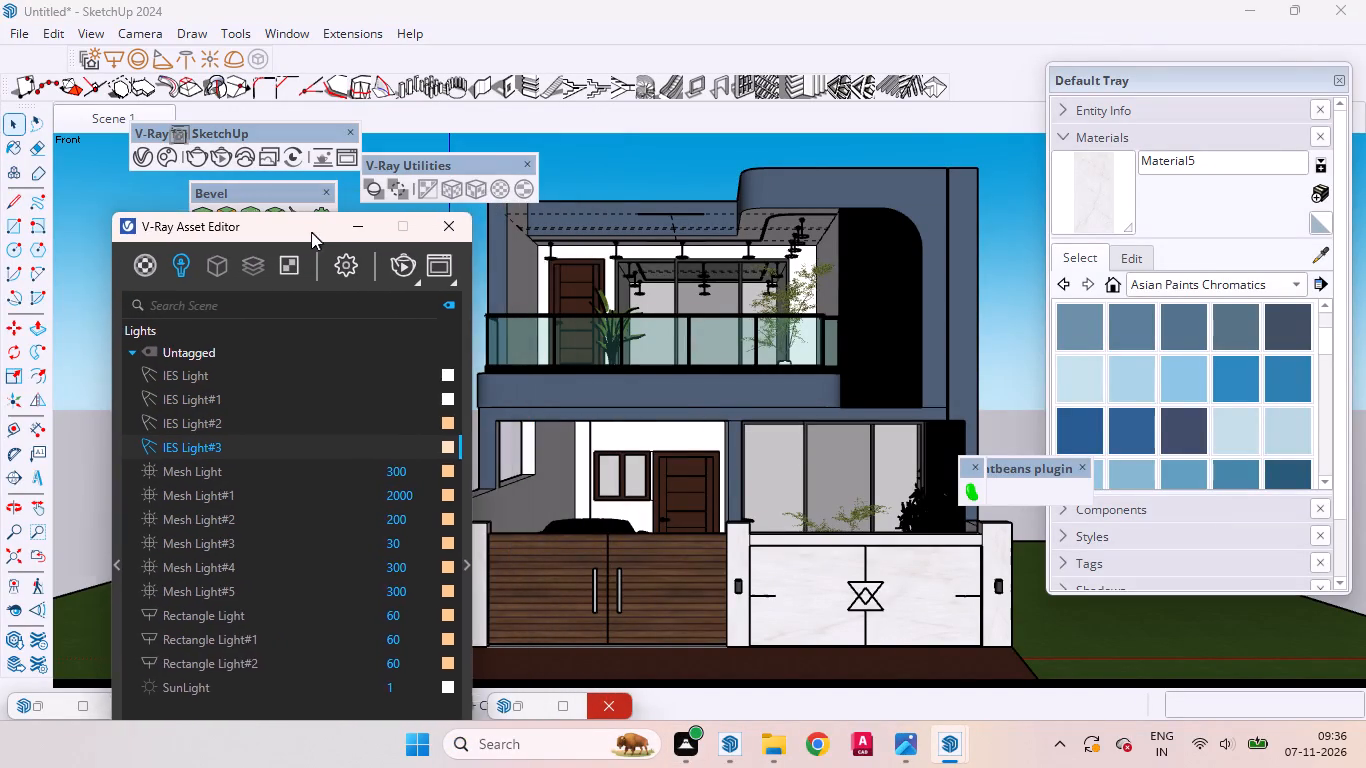
pyautogui.moveTo(311, 232); pyautogui.dragTo(265, 232)
pyautogui.scroll(4, 683, 311)
pyautogui.scroll(-1, 685, 309)
pyautogui.scroll(9, 685, 309)
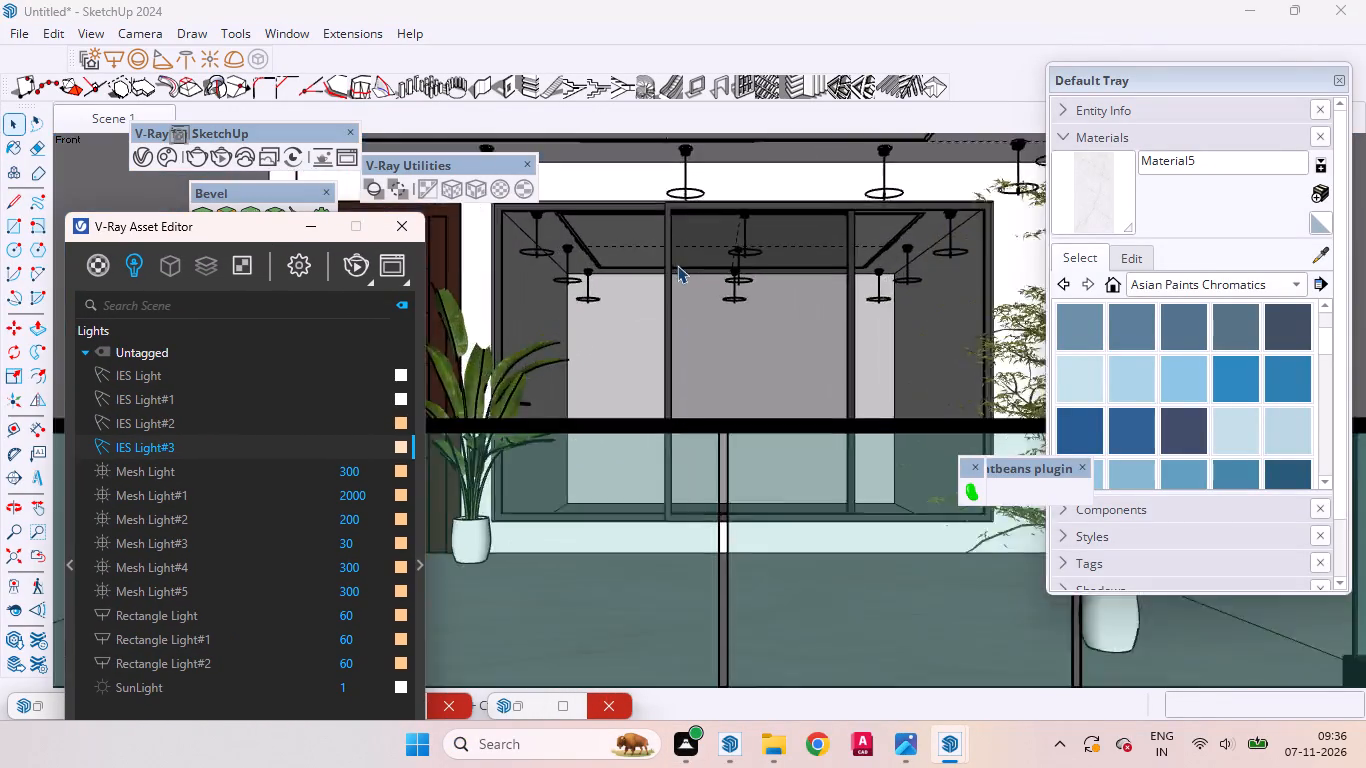
pyautogui.scroll(3, 677, 265)
pyautogui.scroll(-8, 652, 352)
pyautogui.click(667, 343)
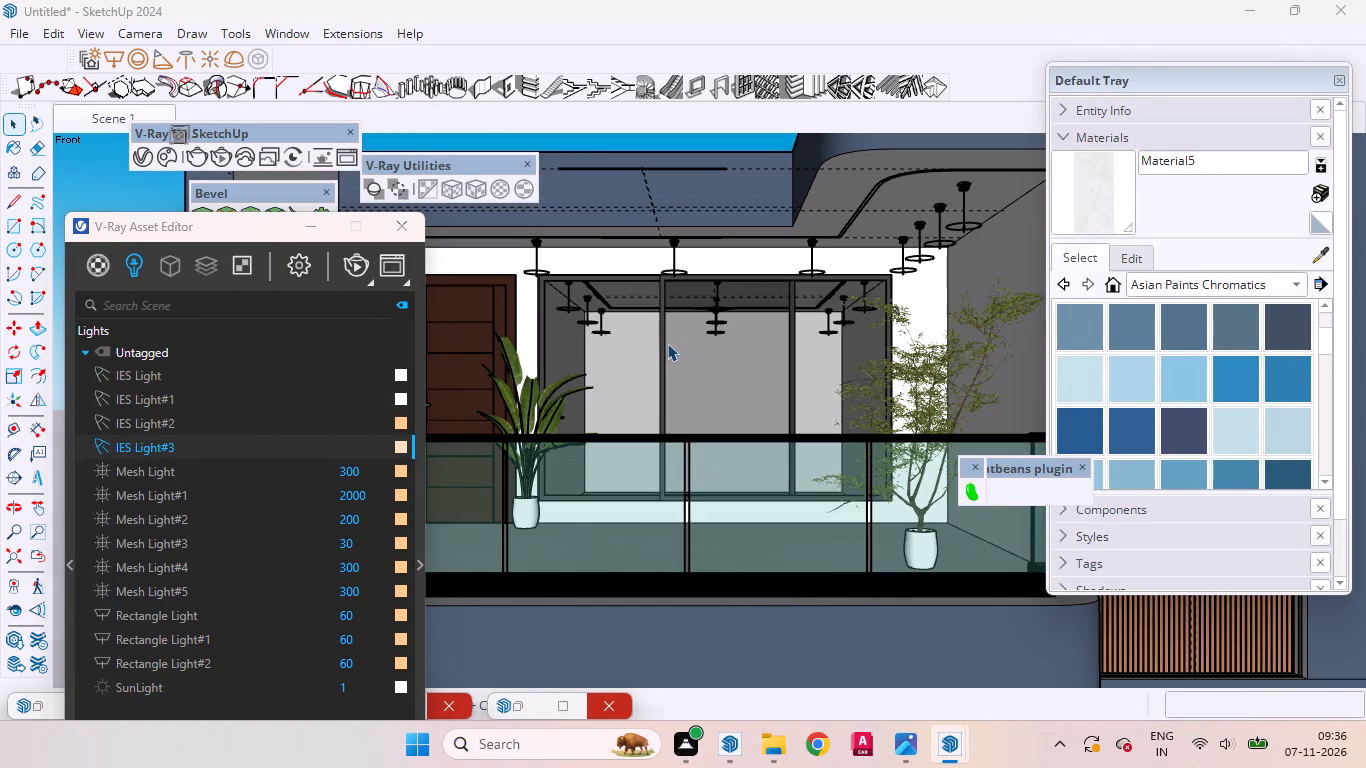
pyautogui.rightClick(667, 343)
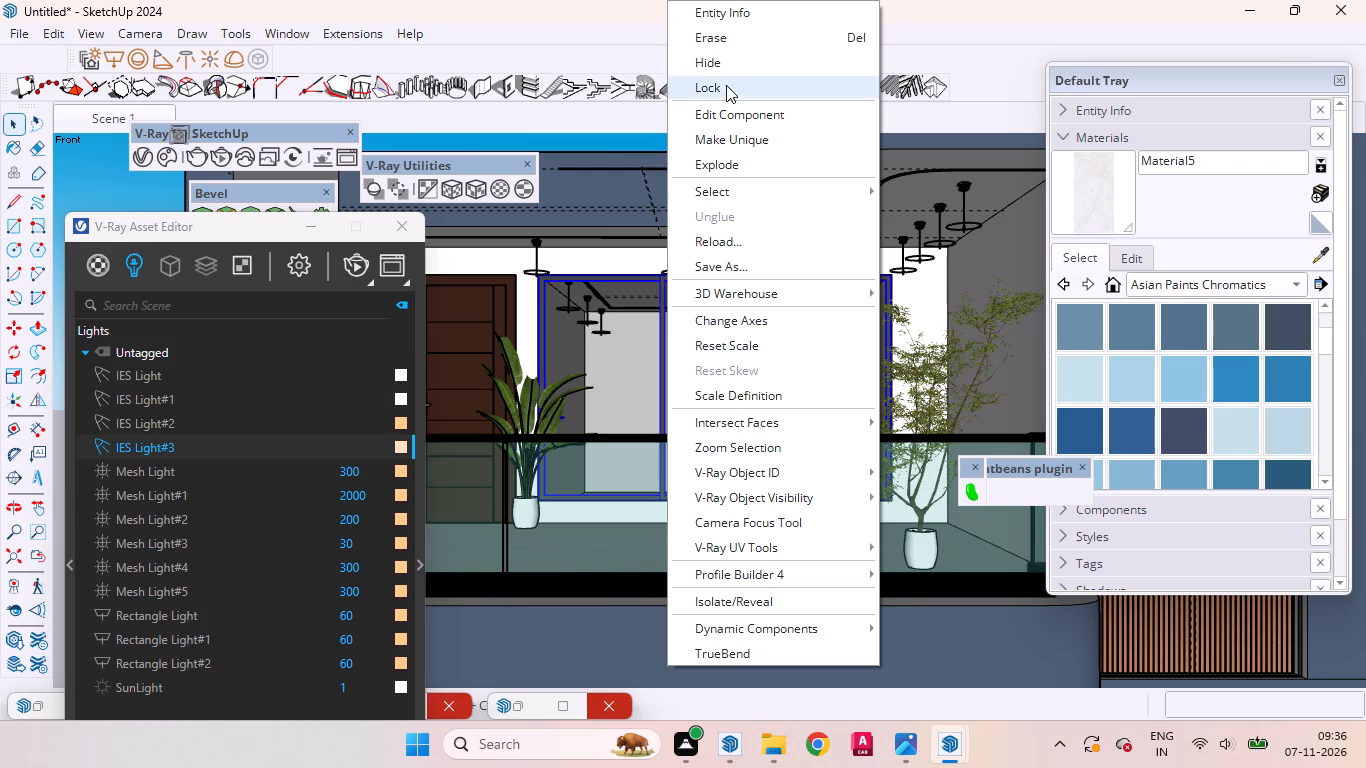
pyautogui.click(726, 65)
# Examine the empty upper room's floor, walls and opening from several angles.
pyautogui.scroll(5, 684, 411)
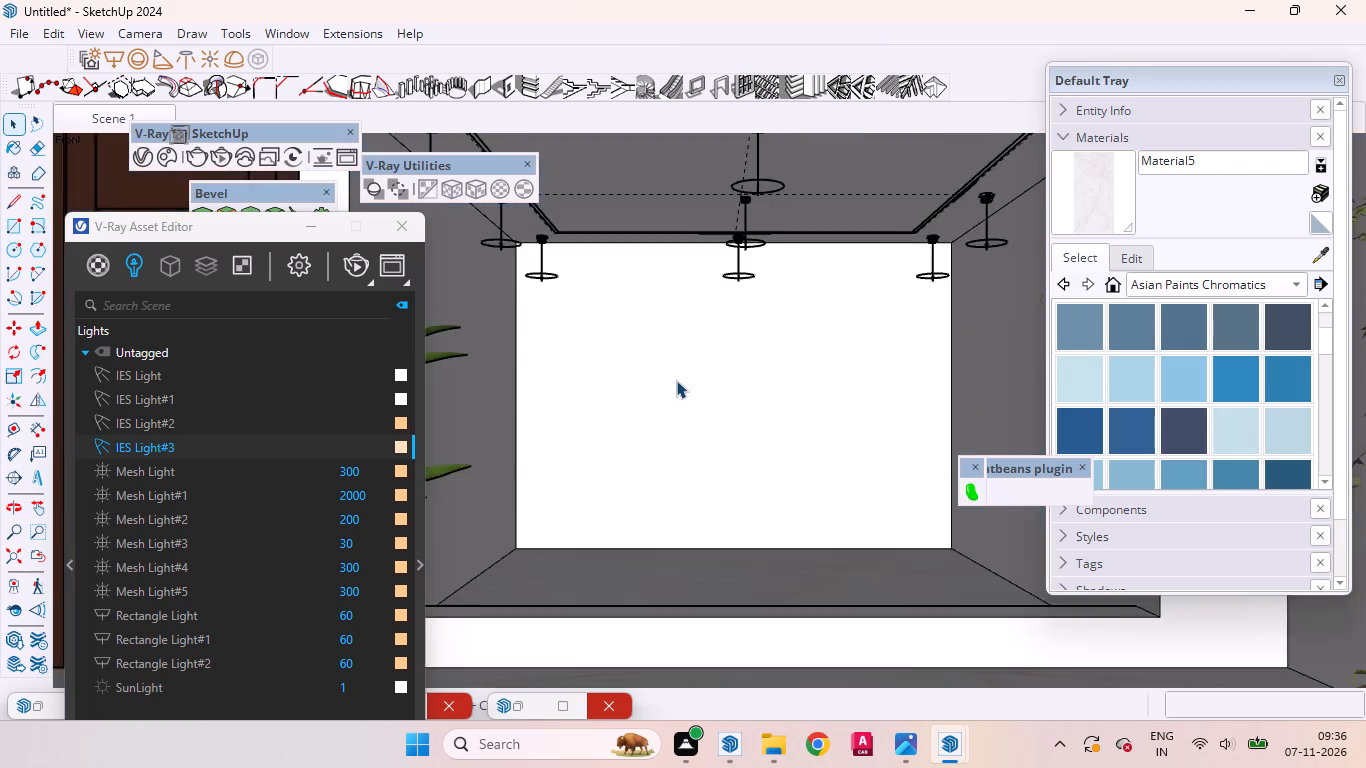
pyautogui.scroll(3, 676, 380)
pyautogui.scroll(-4, 697, 365)
pyautogui.moveTo(729, 395); pyautogui.dragTo(735, 516, button='middle')
pyautogui.scroll(4, 714, 476)
pyautogui.scroll(-5, 717, 440)
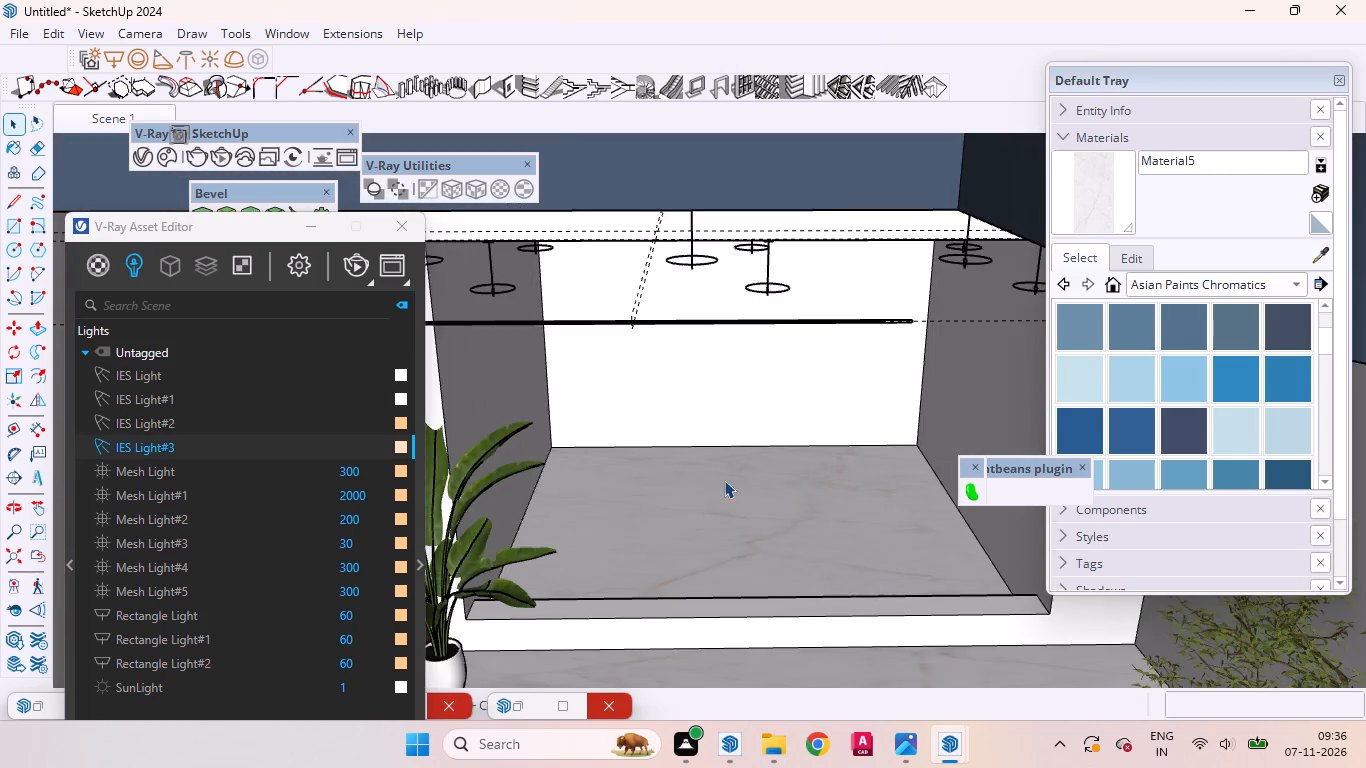
pyautogui.moveTo(724, 477); pyautogui.dragTo(650, 457, button='middle')
pyautogui.scroll(6, 654, 488)
pyautogui.scroll(-5, 757, 453)
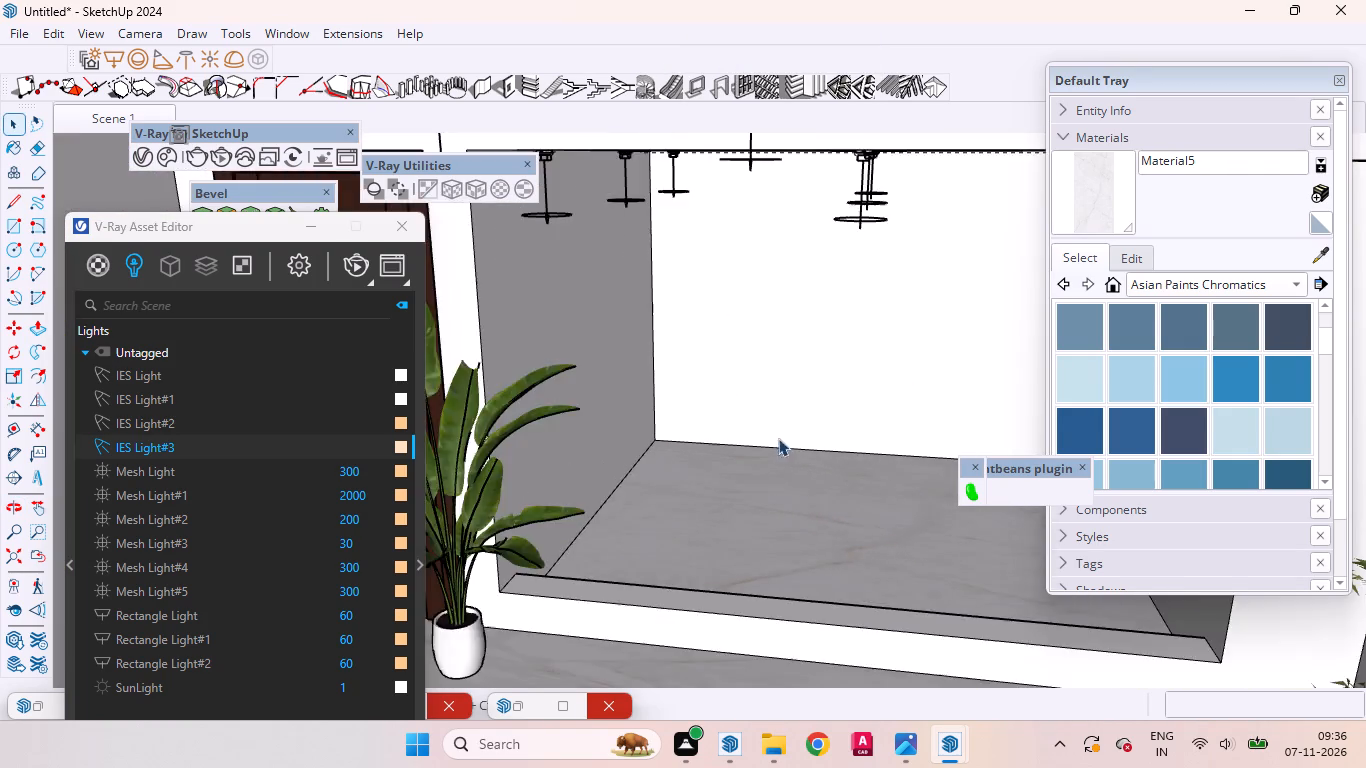
pyautogui.scroll(-4, 778, 438)
pyautogui.moveTo(752, 434); pyautogui.dragTo(784, 408, button='middle')
pyautogui.scroll(1, 780, 403)
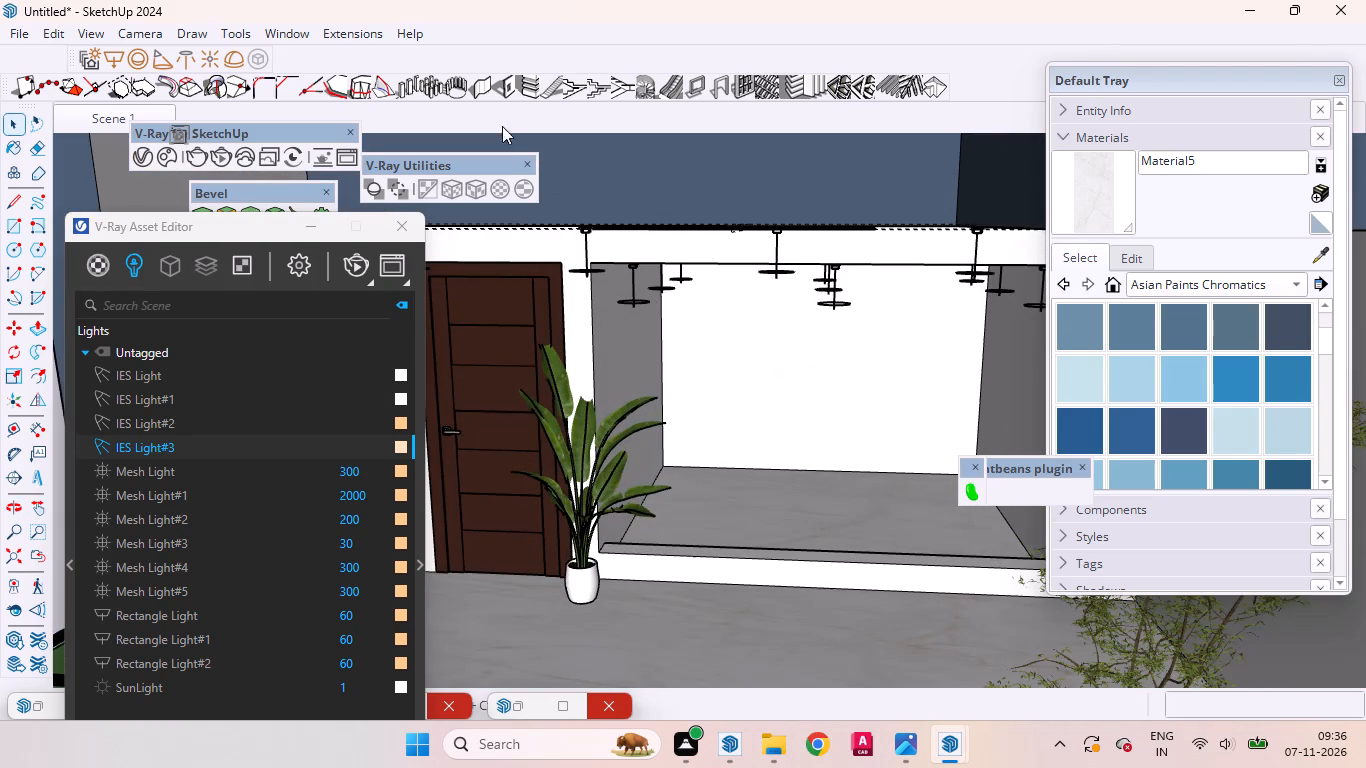
# Open 3D Warehouse and search its models for "bed", replacing the earlier search term.
pyautogui.click(270, 33)
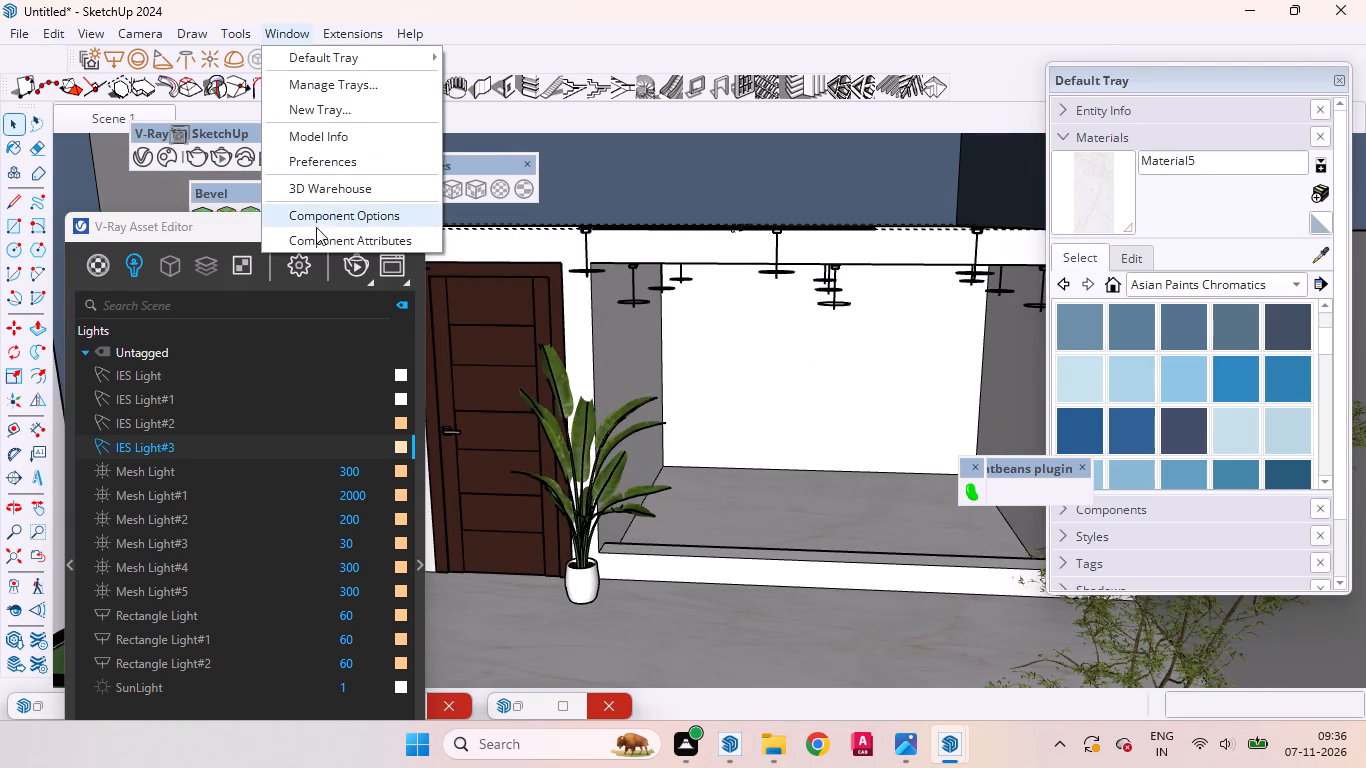
pyautogui.click(332, 181)
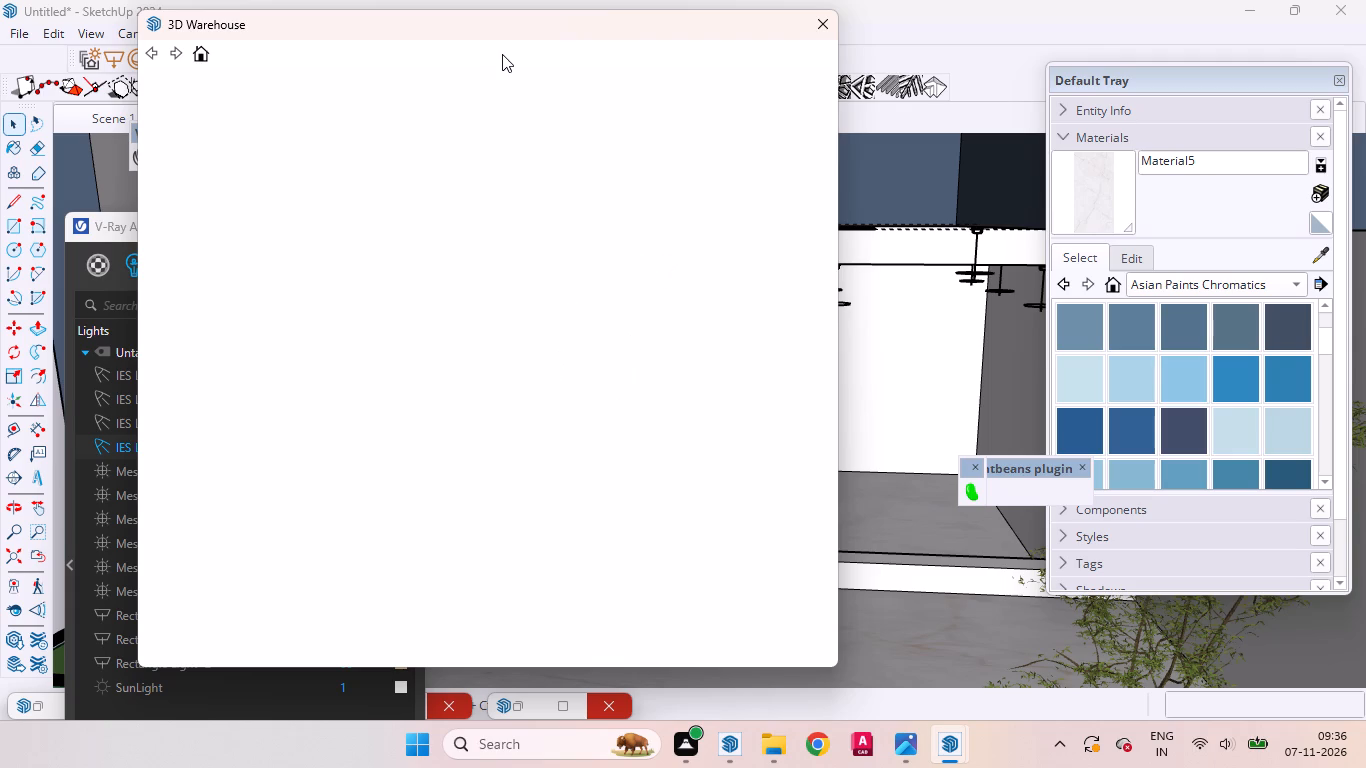
pyautogui.moveTo(474, 28); pyautogui.dragTo(522, 66)
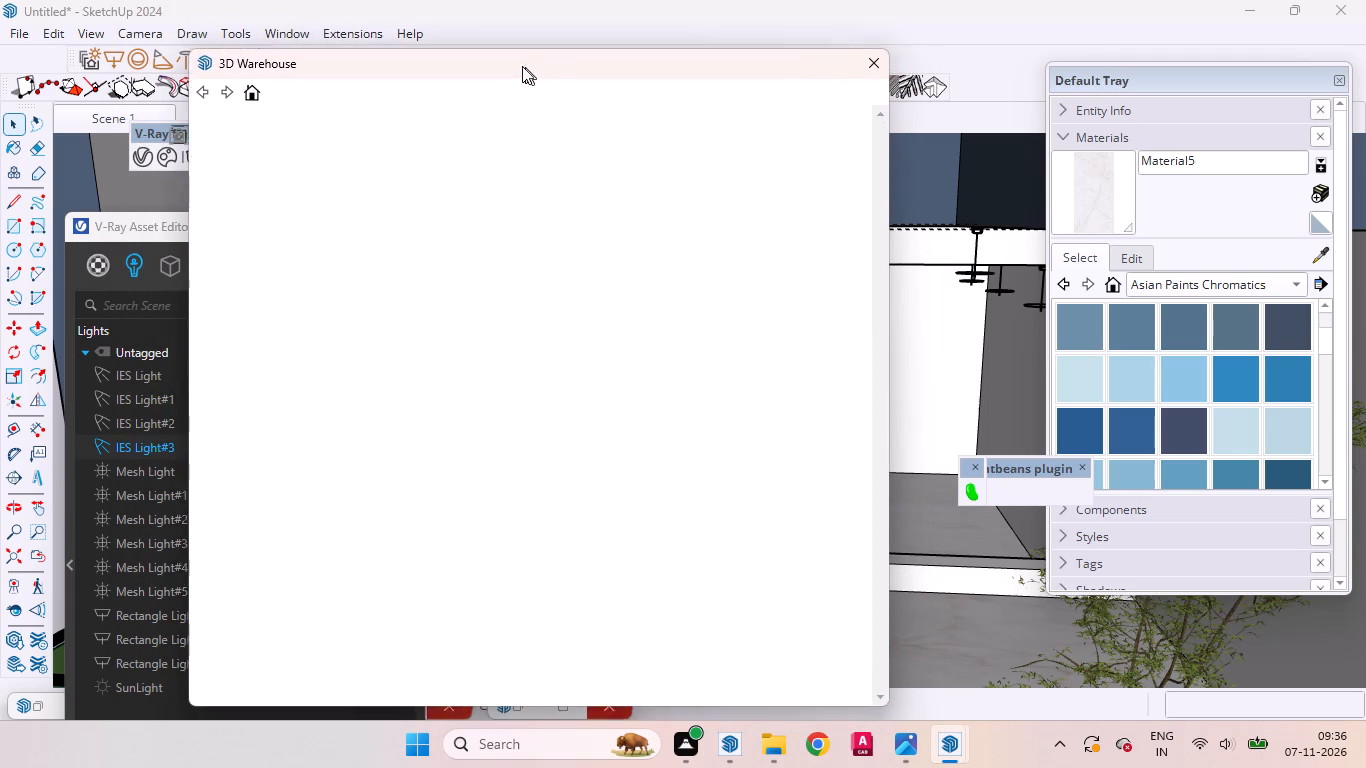
pyautogui.moveTo(522, 66); pyautogui.dragTo(503, 51)
pyautogui.moveTo(505, 52); pyautogui.dragTo(550, 71)
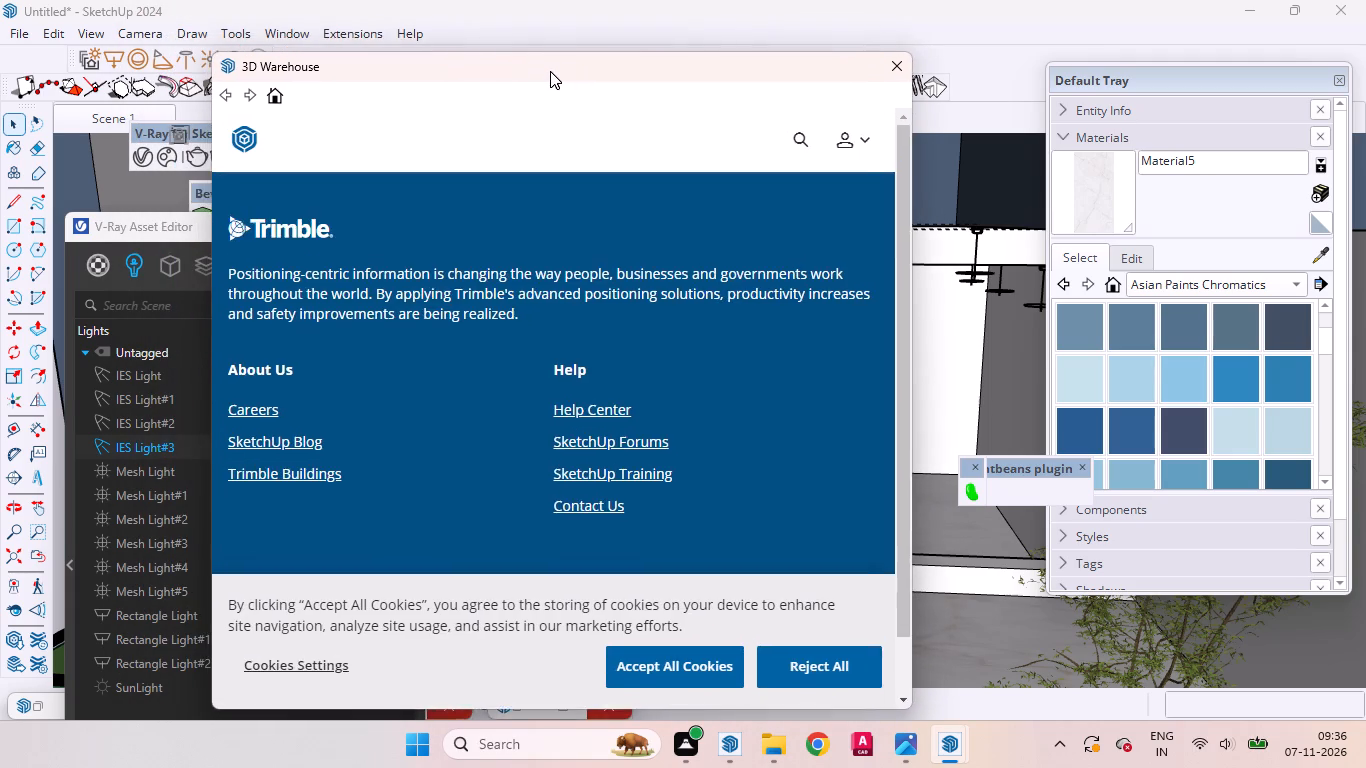
pyautogui.moveTo(550, 71); pyautogui.dragTo(539, 63)
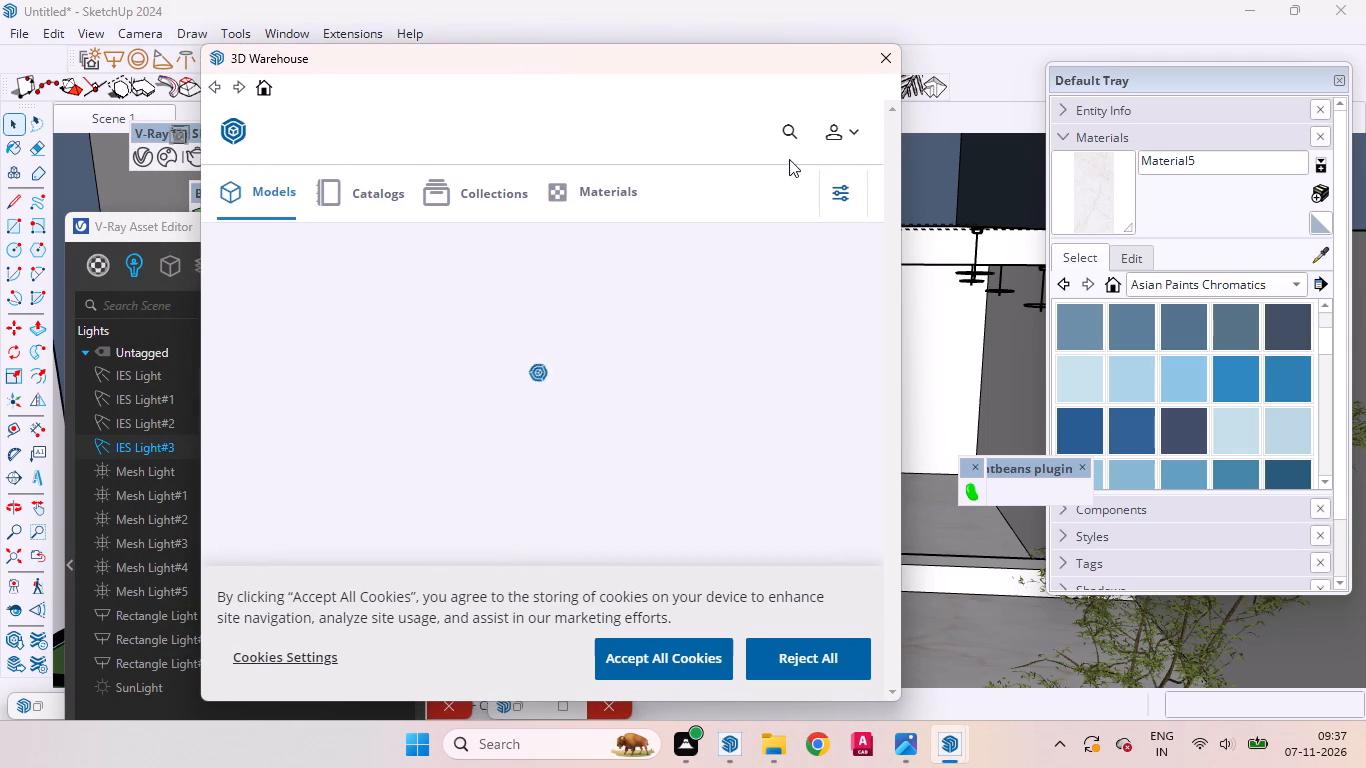
pyautogui.click(793, 133)
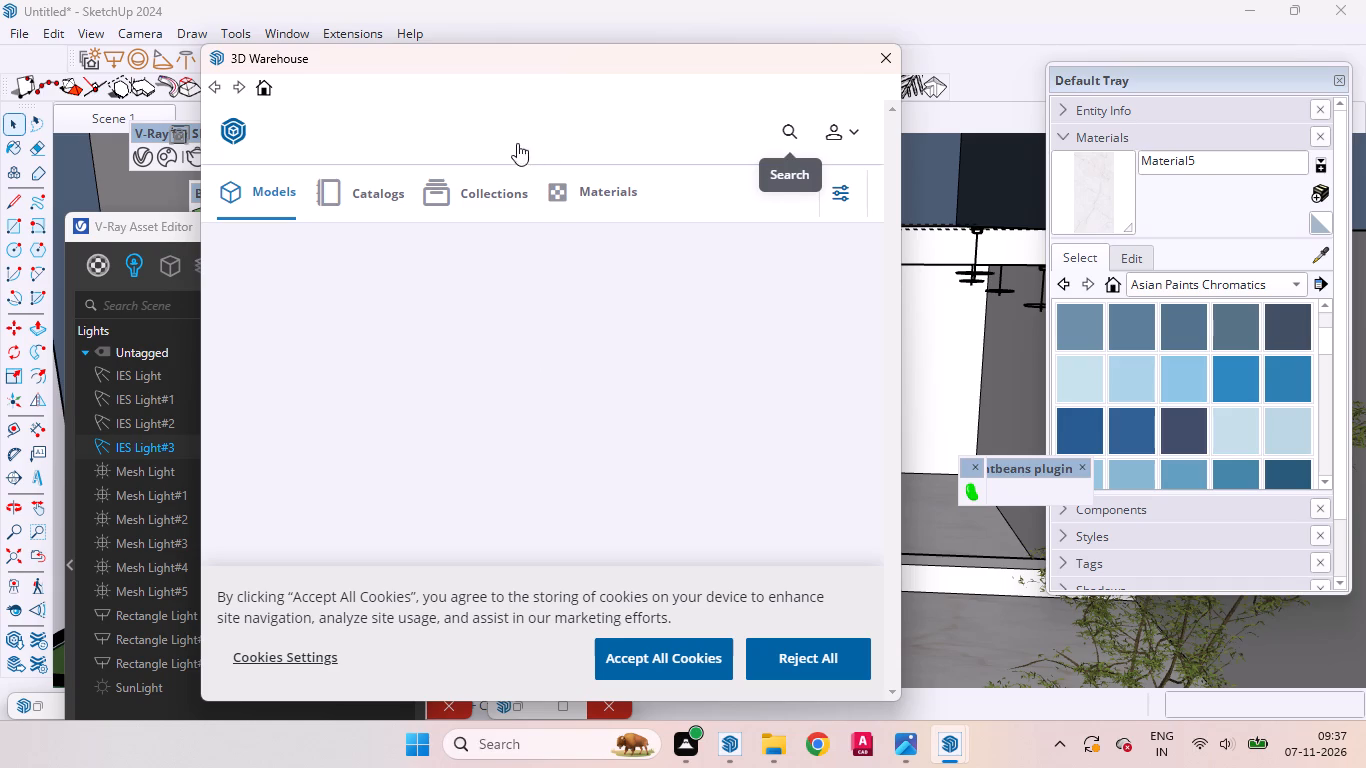
pyautogui.moveTo(284, 129); pyautogui.dragTo(273, 129)
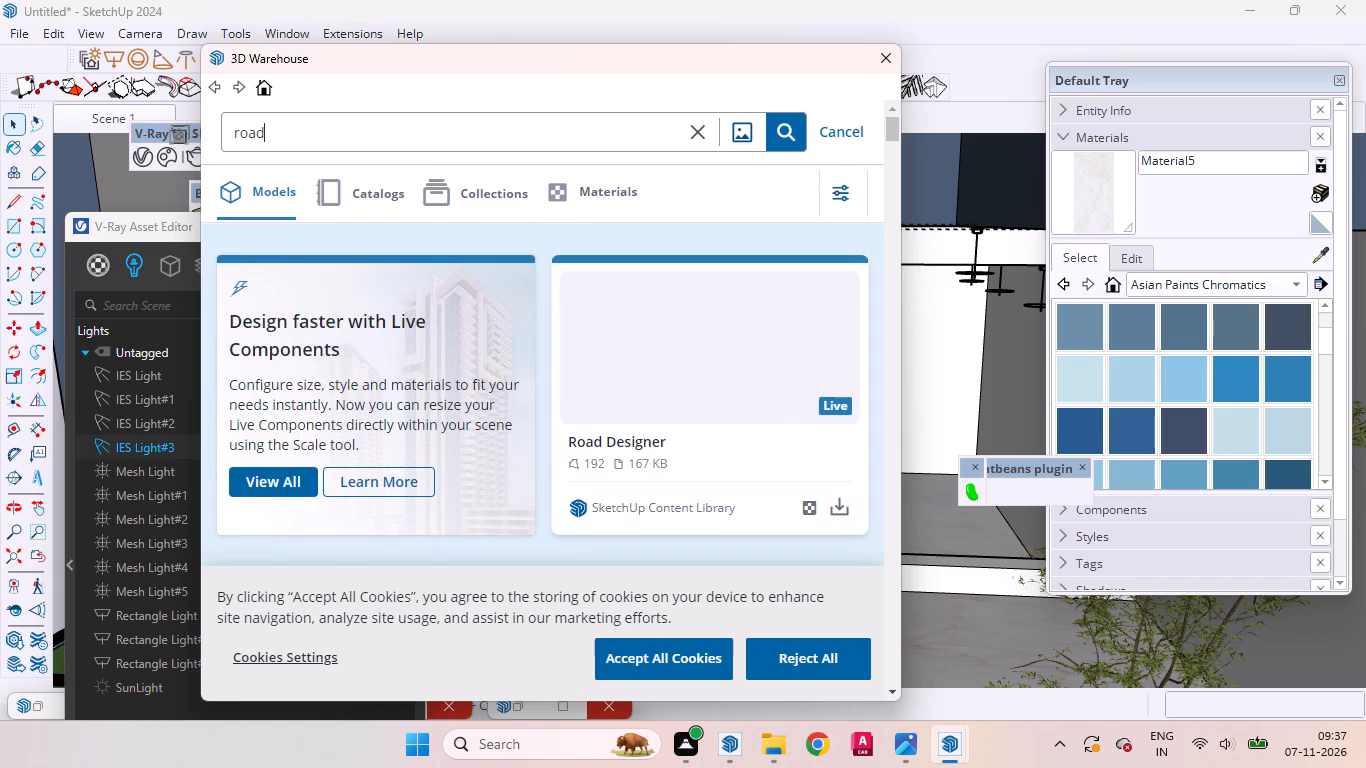
pyautogui.moveTo(273, 129); pyautogui.dragTo(220, 131)
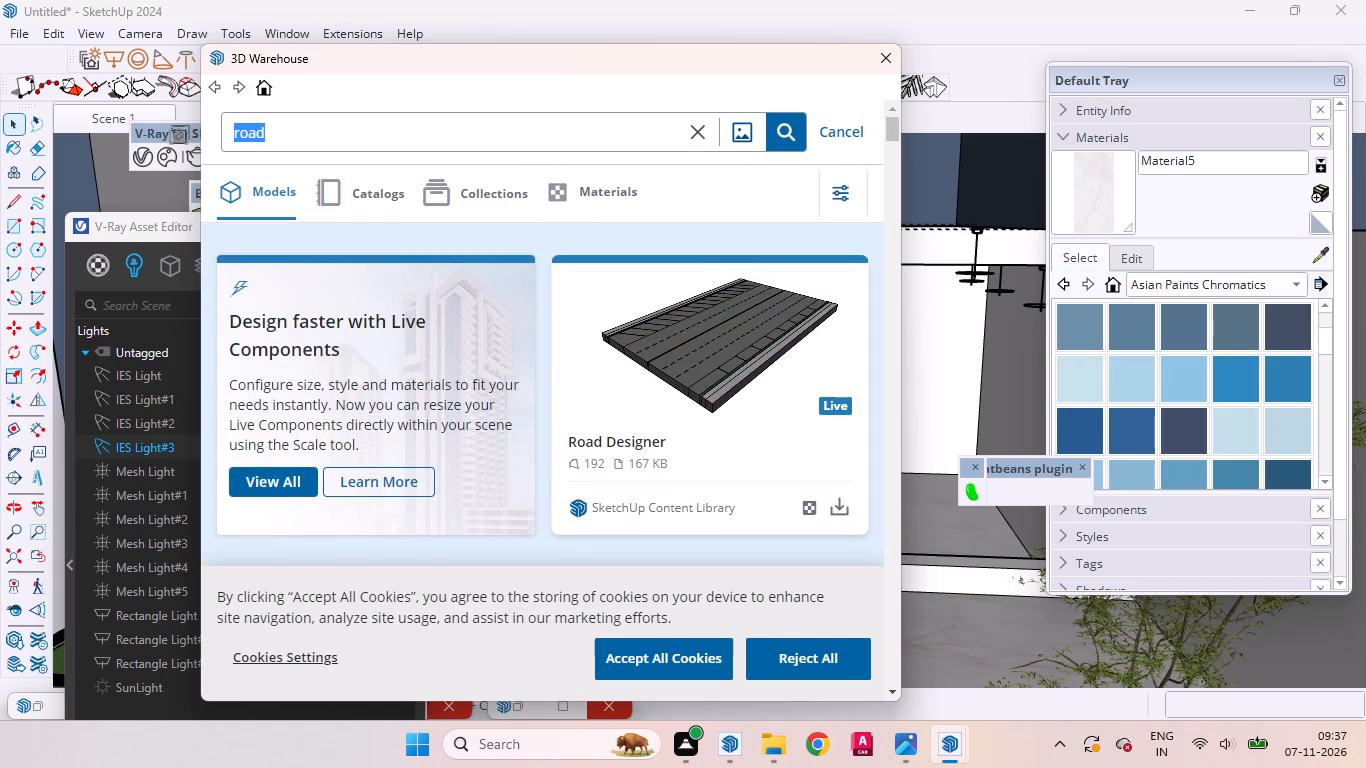
pyautogui.press('BackSpace')
pyautogui.write('bed')
pyautogui.press('Return')
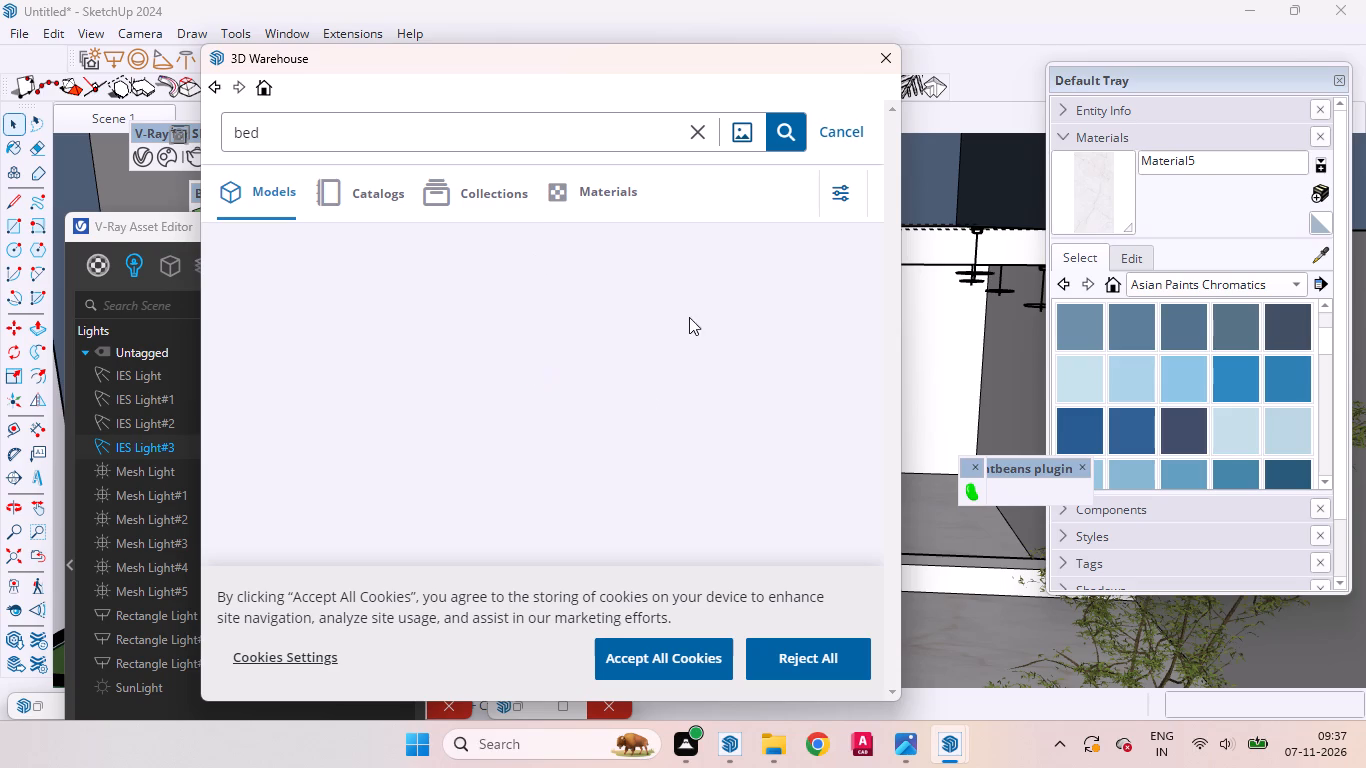
# Browse the bed models and load the Cama Cattelan Italy bed directly into the SketchUp model.
pyautogui.scroll(-3, 529, 365)
pyautogui.scroll(-7, 431, 411)
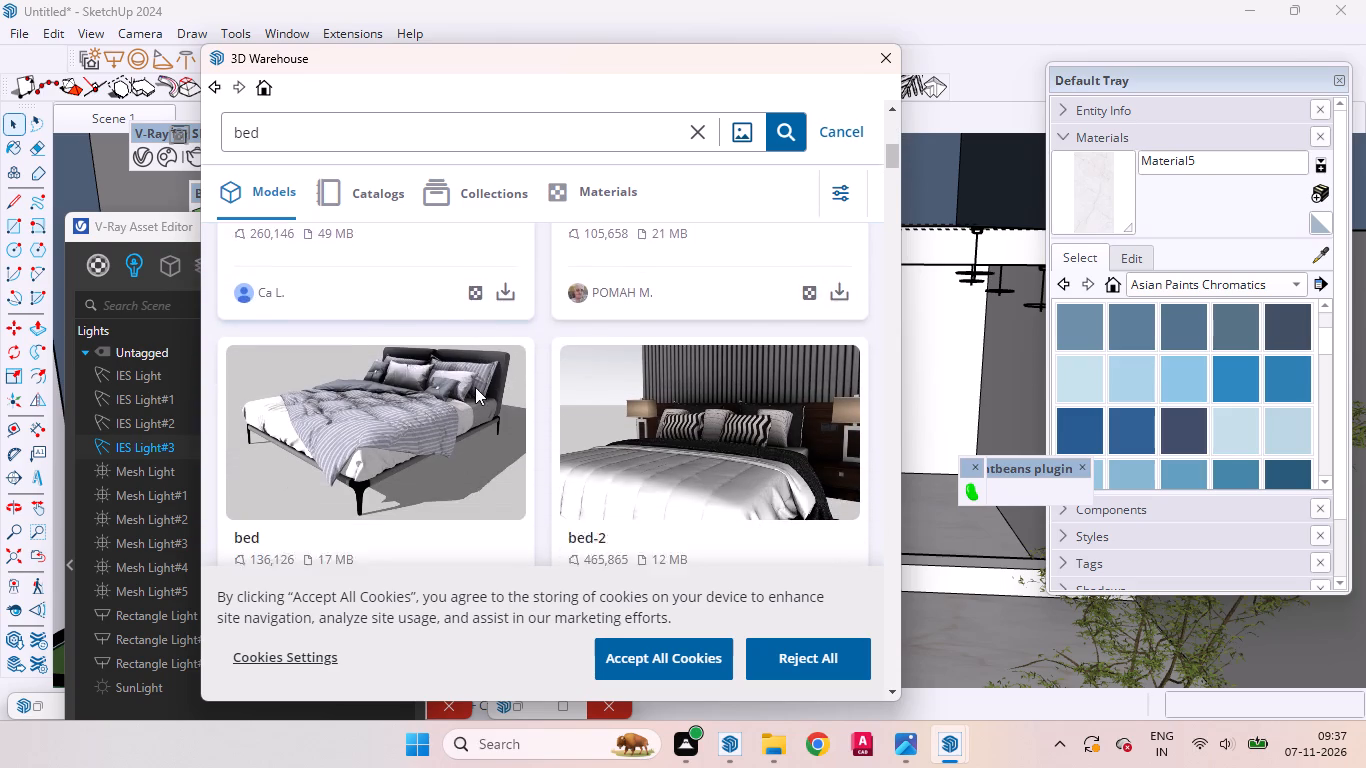
pyautogui.scroll(-2, 475, 387)
pyautogui.scroll(1, 475, 387)
pyautogui.scroll(-6, 475, 387)
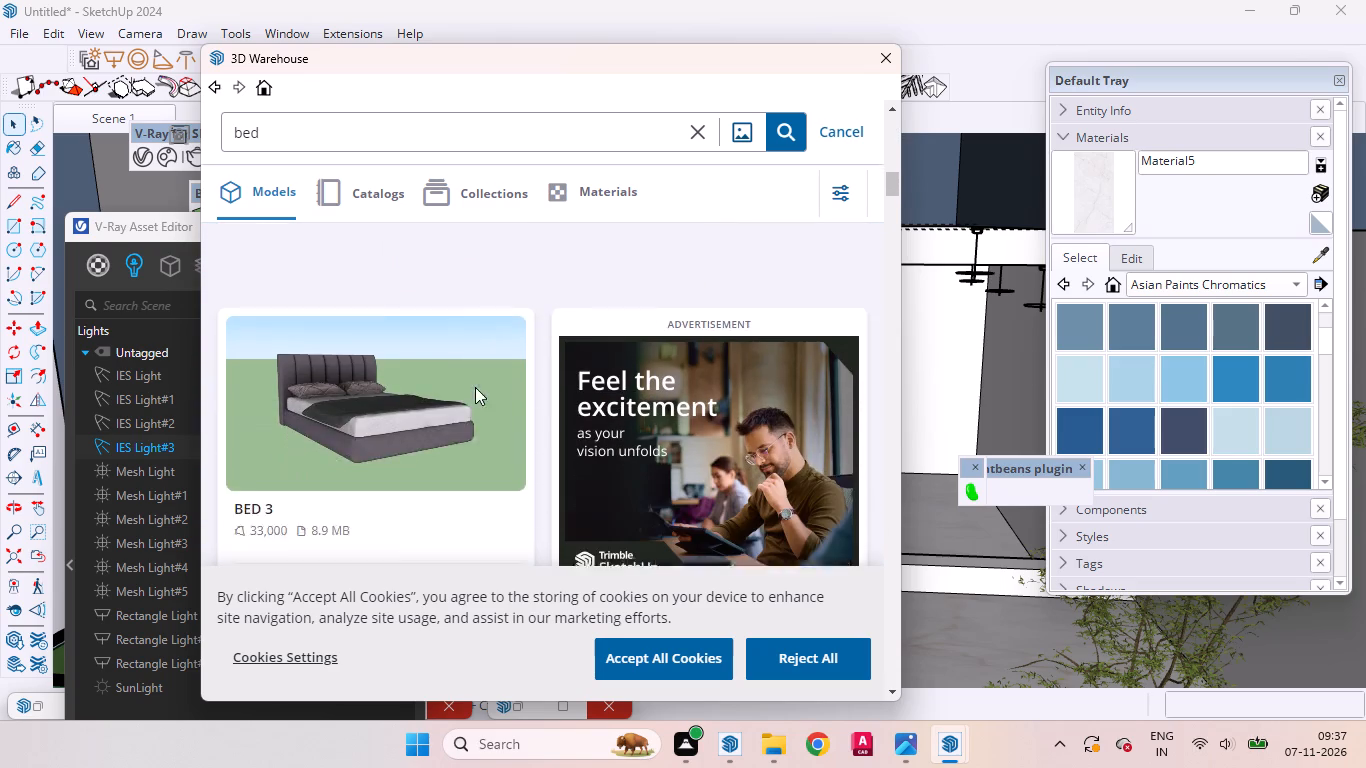
pyautogui.scroll(-4, 475, 387)
pyautogui.scroll(1, 476, 382)
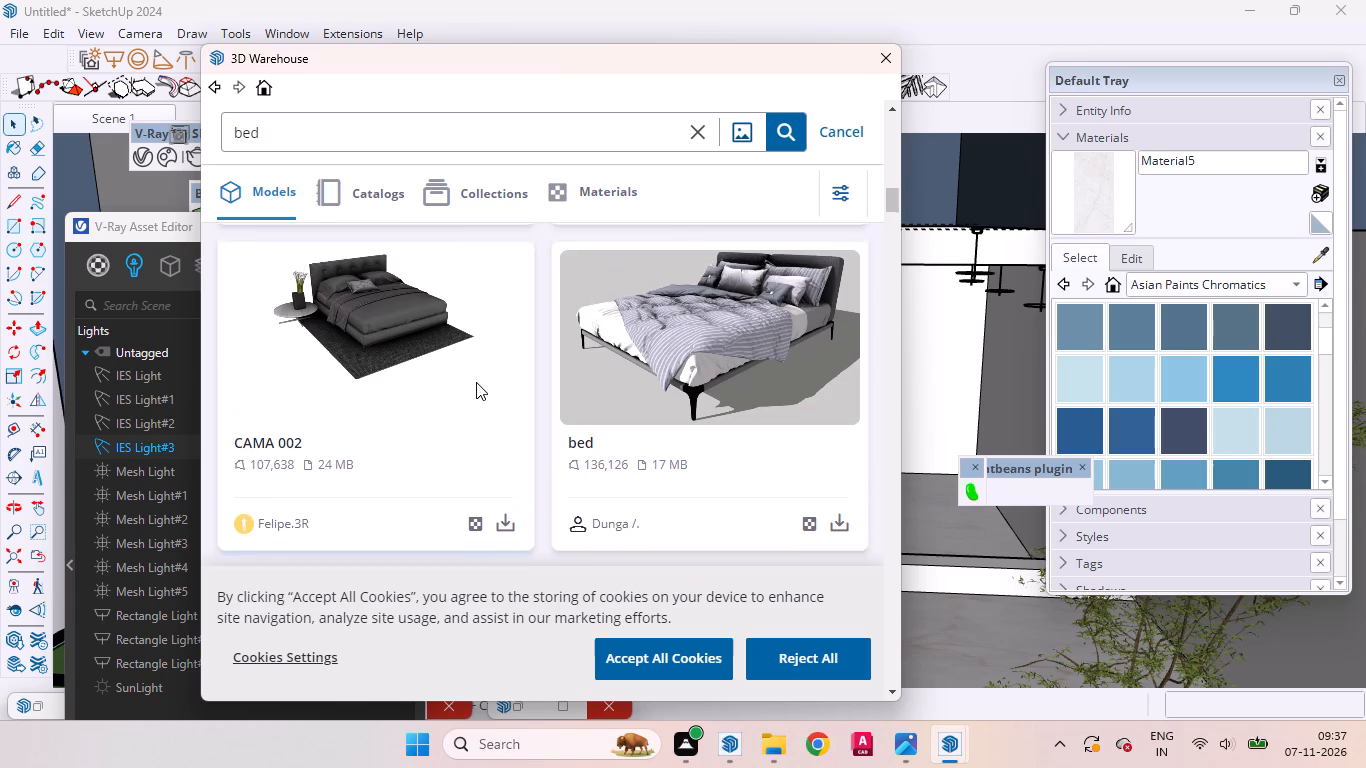
pyautogui.scroll(-2, 485, 363)
pyautogui.scroll(5, 485, 363)
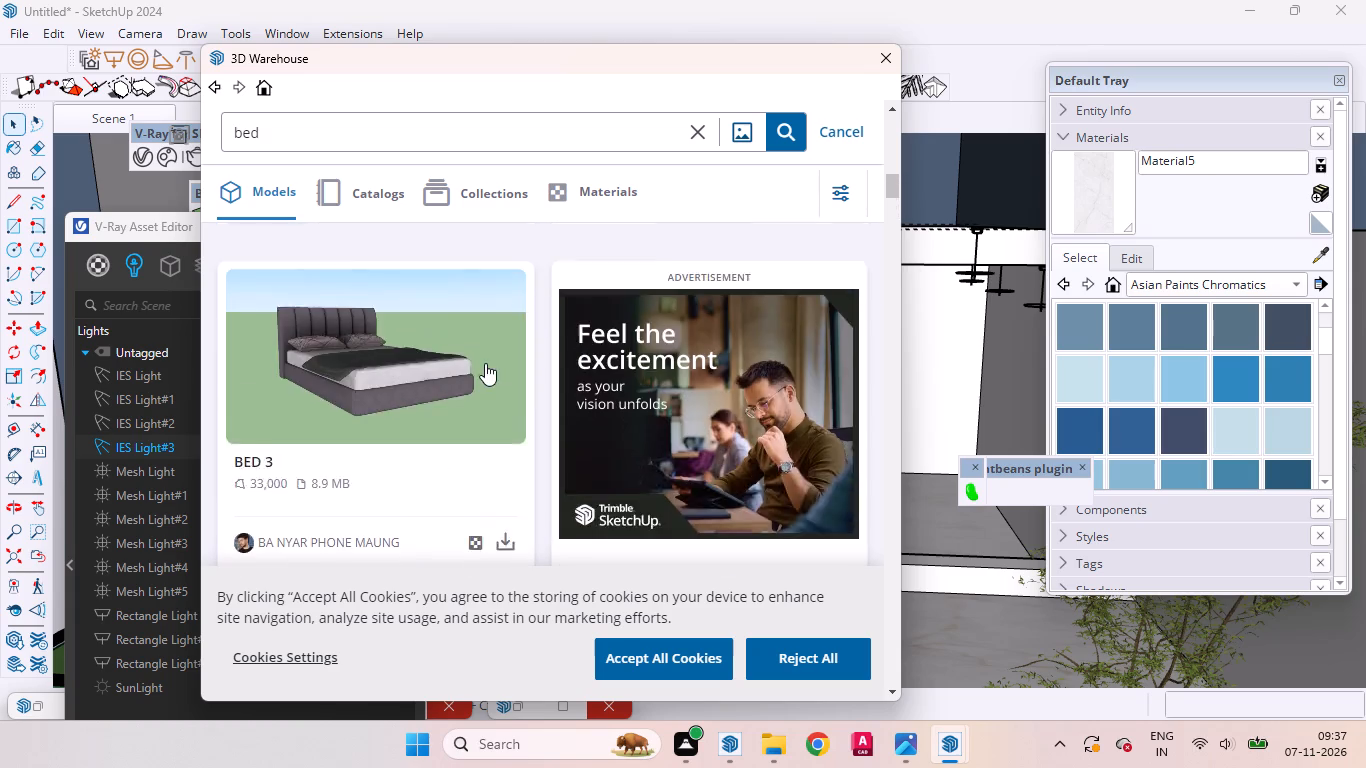
pyautogui.scroll(5, 485, 363)
pyautogui.scroll(-12, 485, 363)
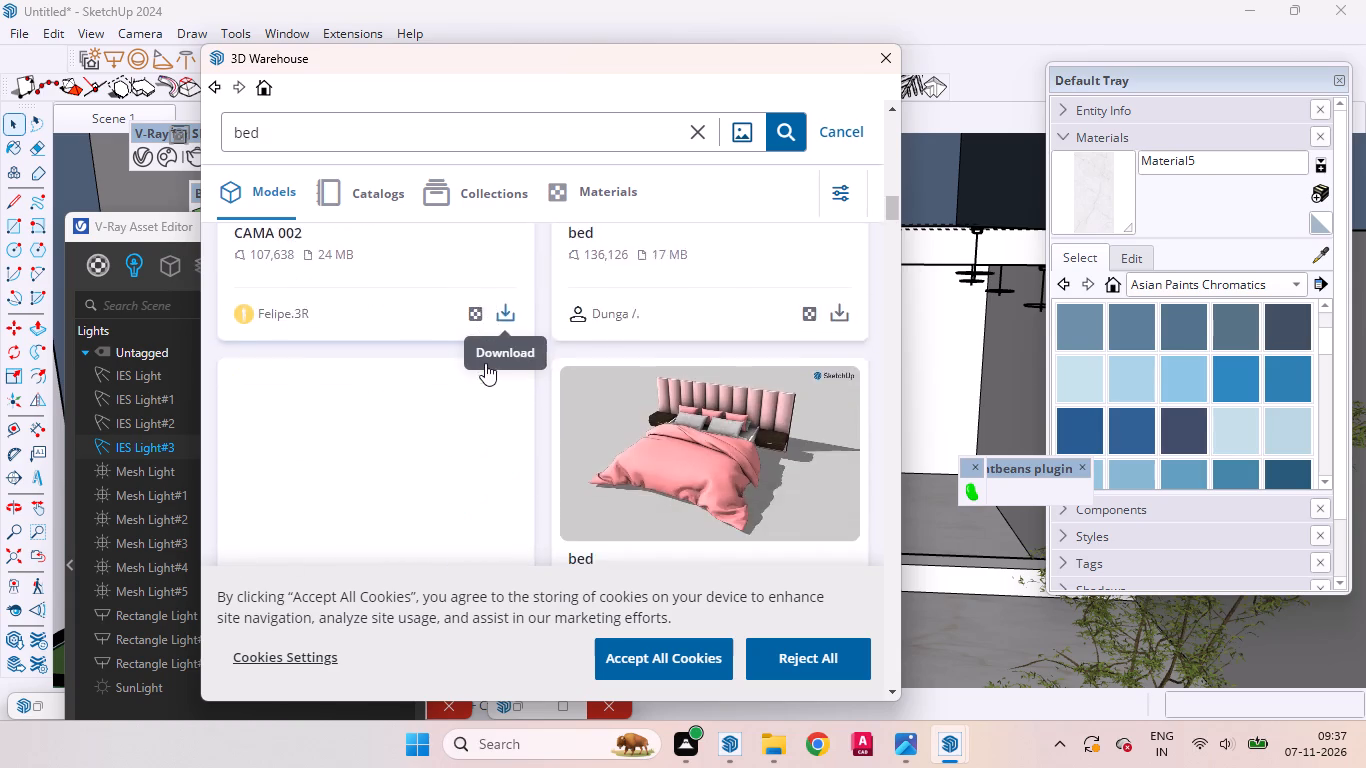
pyautogui.scroll(-8, 485, 363)
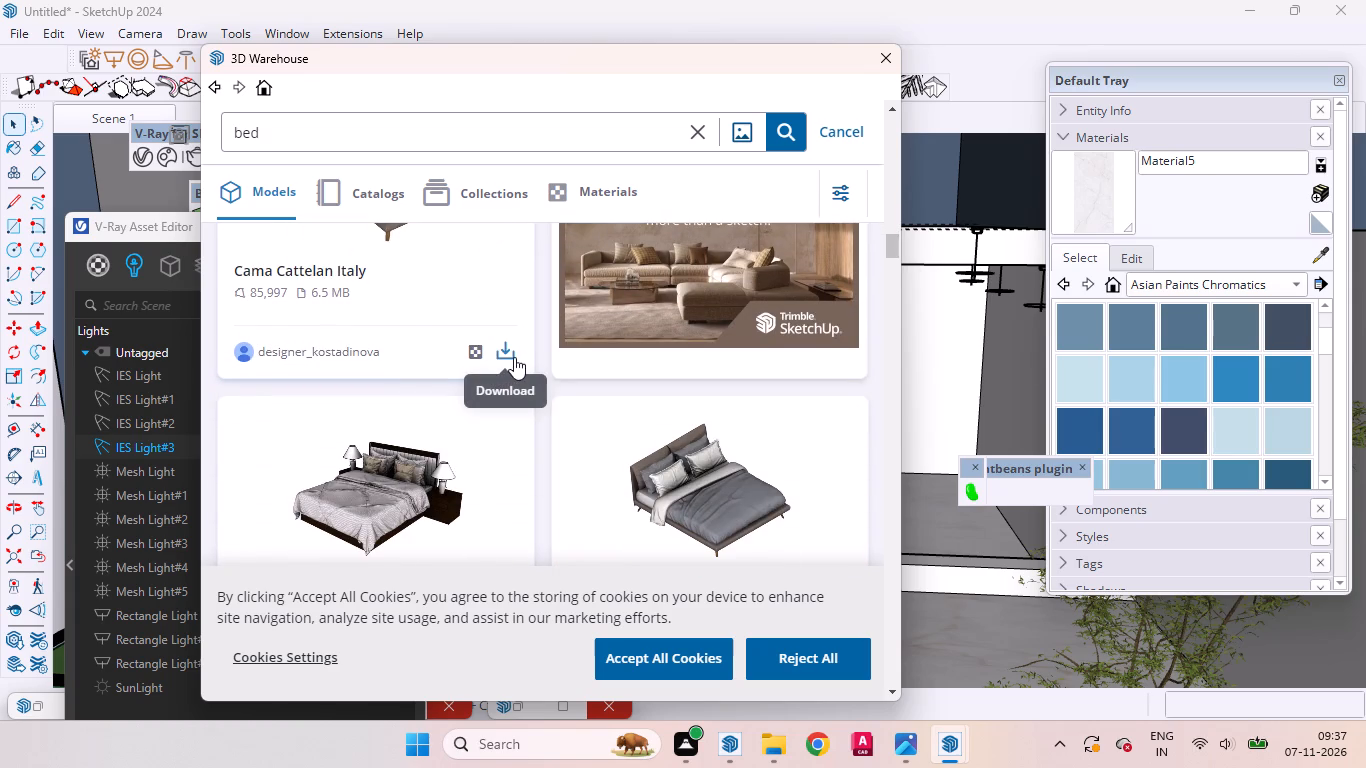
pyautogui.scroll(-1, 507, 352)
pyautogui.scroll(1, 507, 352)
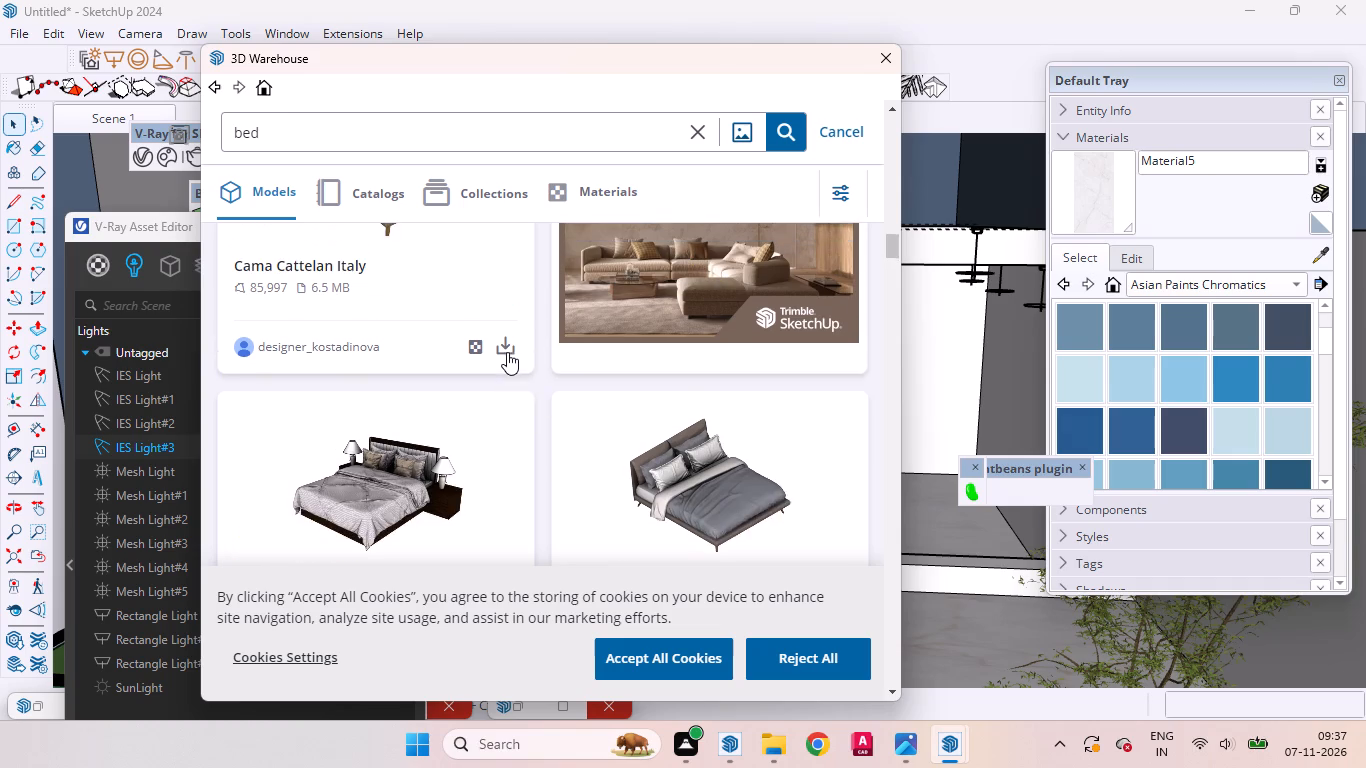
pyautogui.click(507, 351)
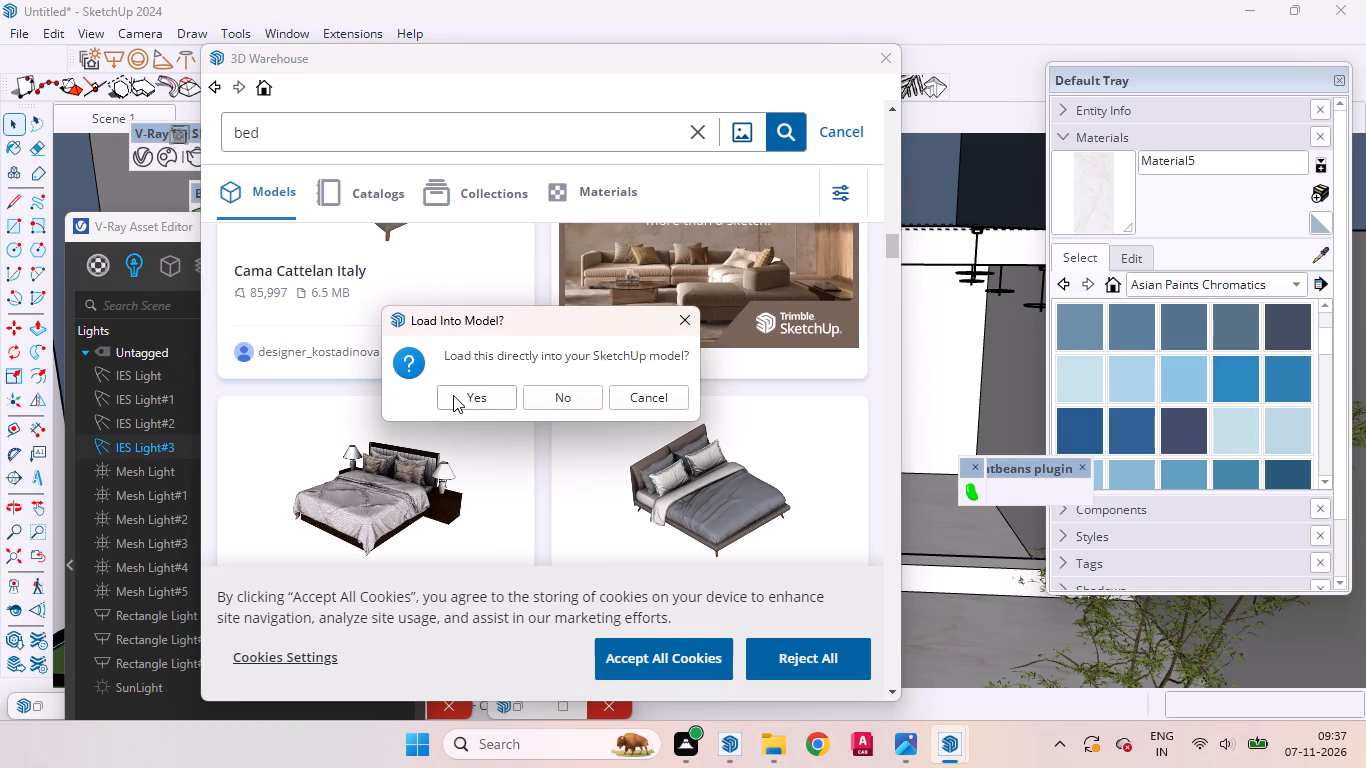
pyautogui.click(453, 395)
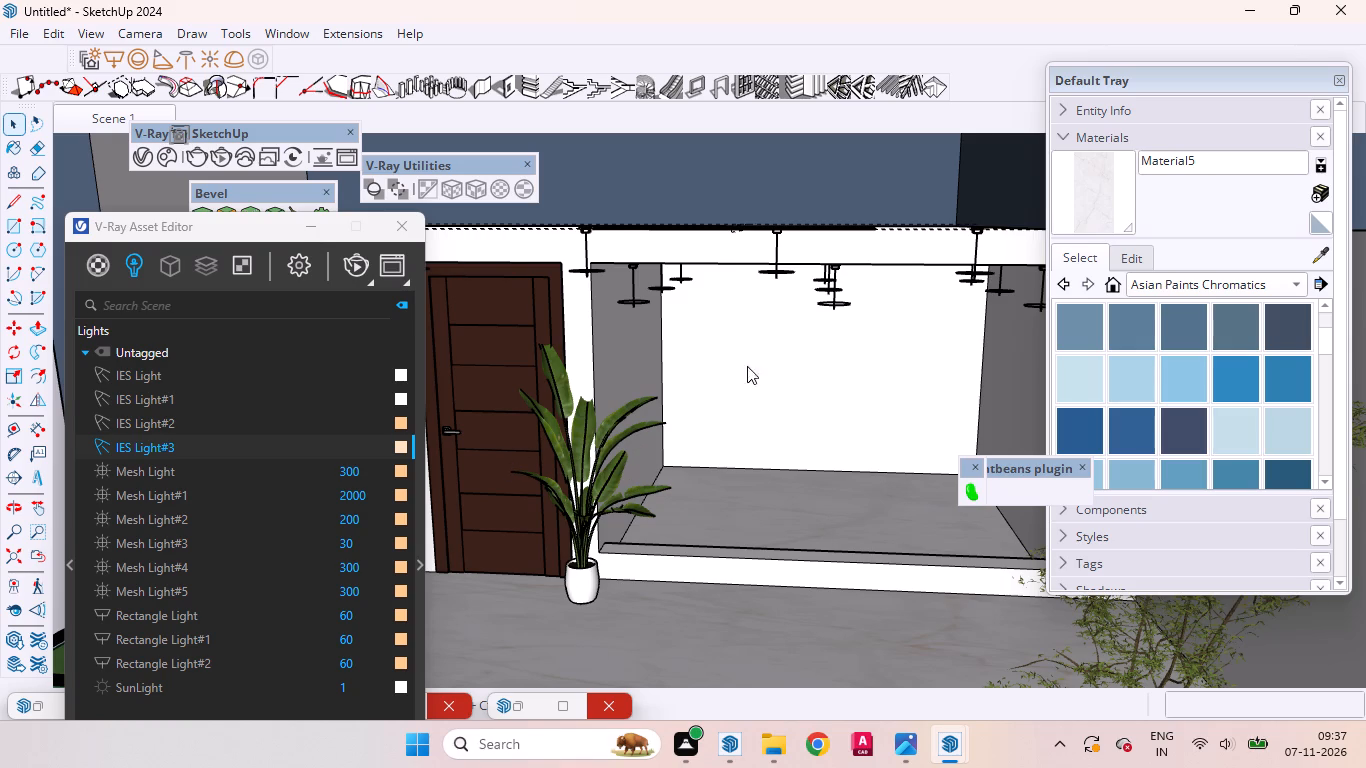
# Place the loaded bed at the front edge of the upper room's raised floor, beside the potted plant.
pyautogui.scroll(-5, 683, 493)
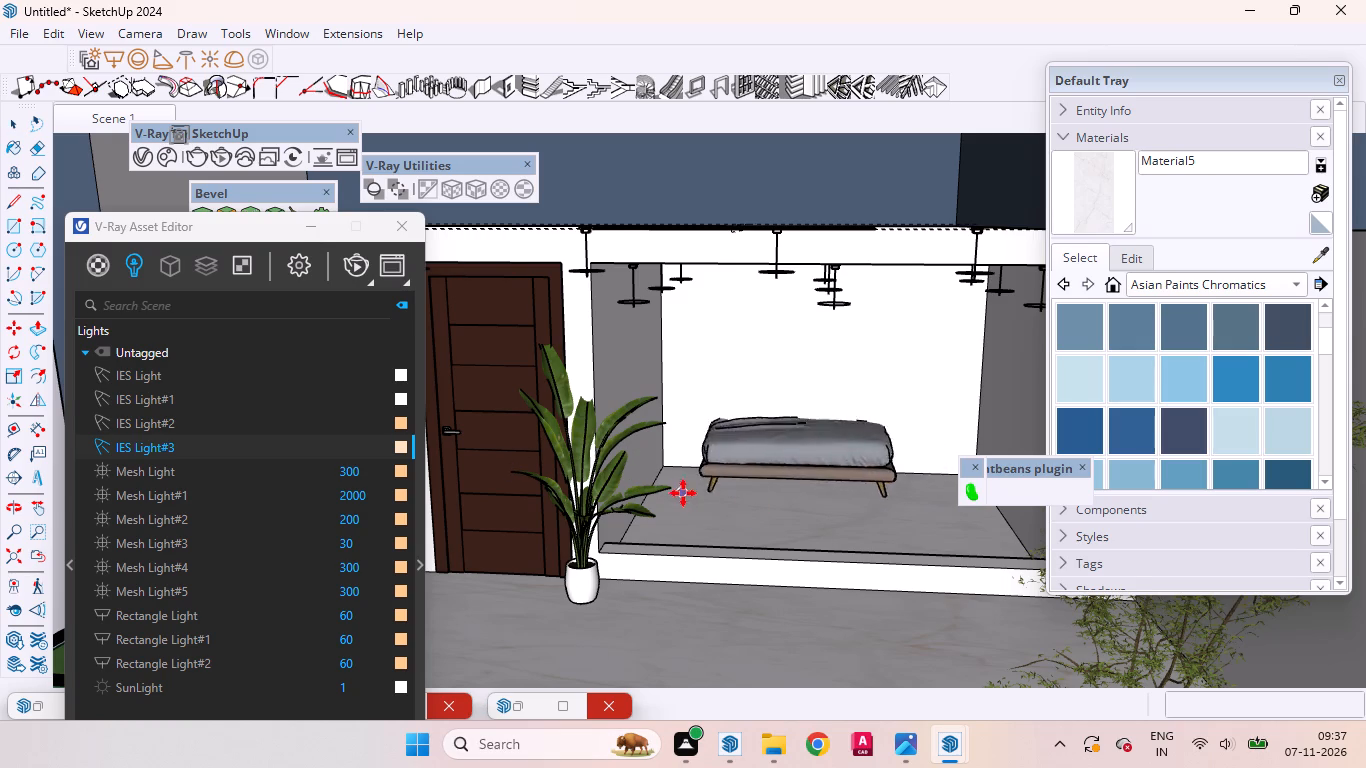
pyautogui.scroll(3, 702, 542)
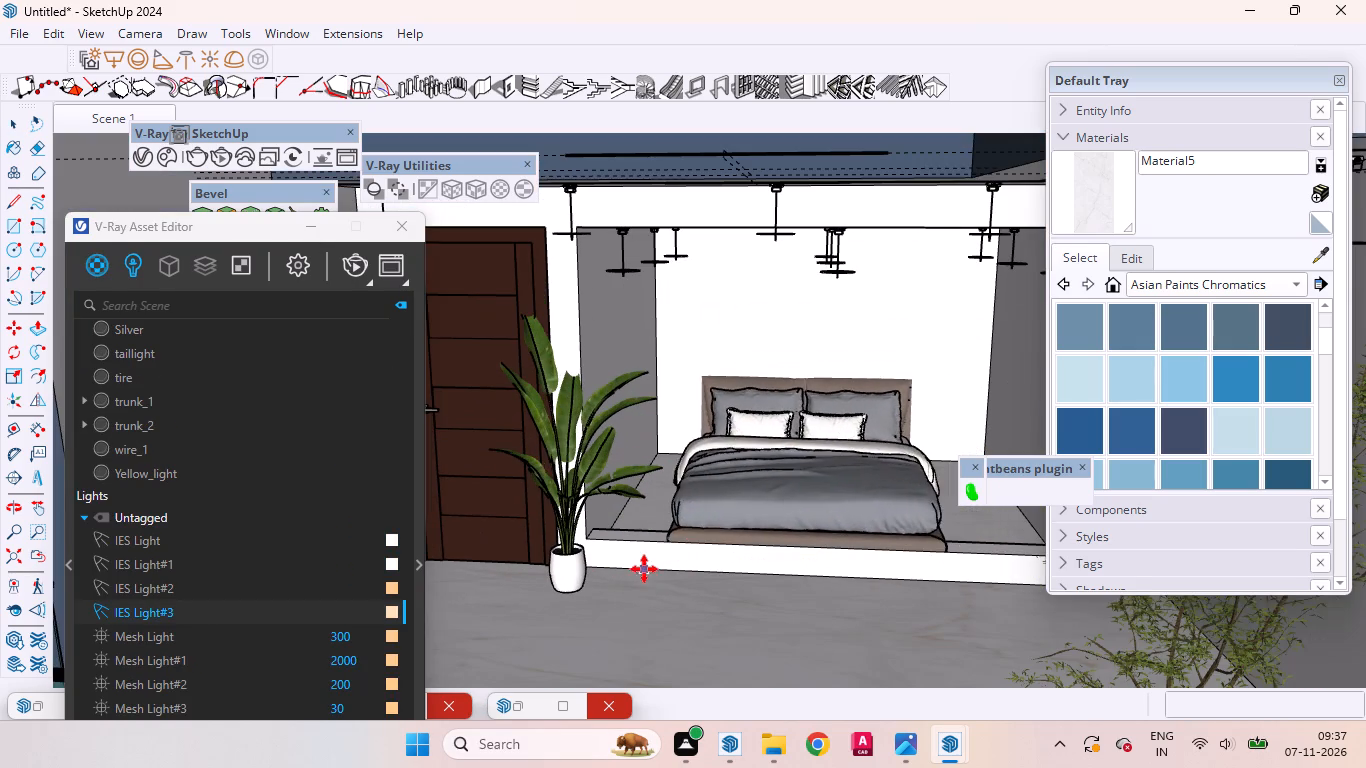
pyautogui.click(667, 538)
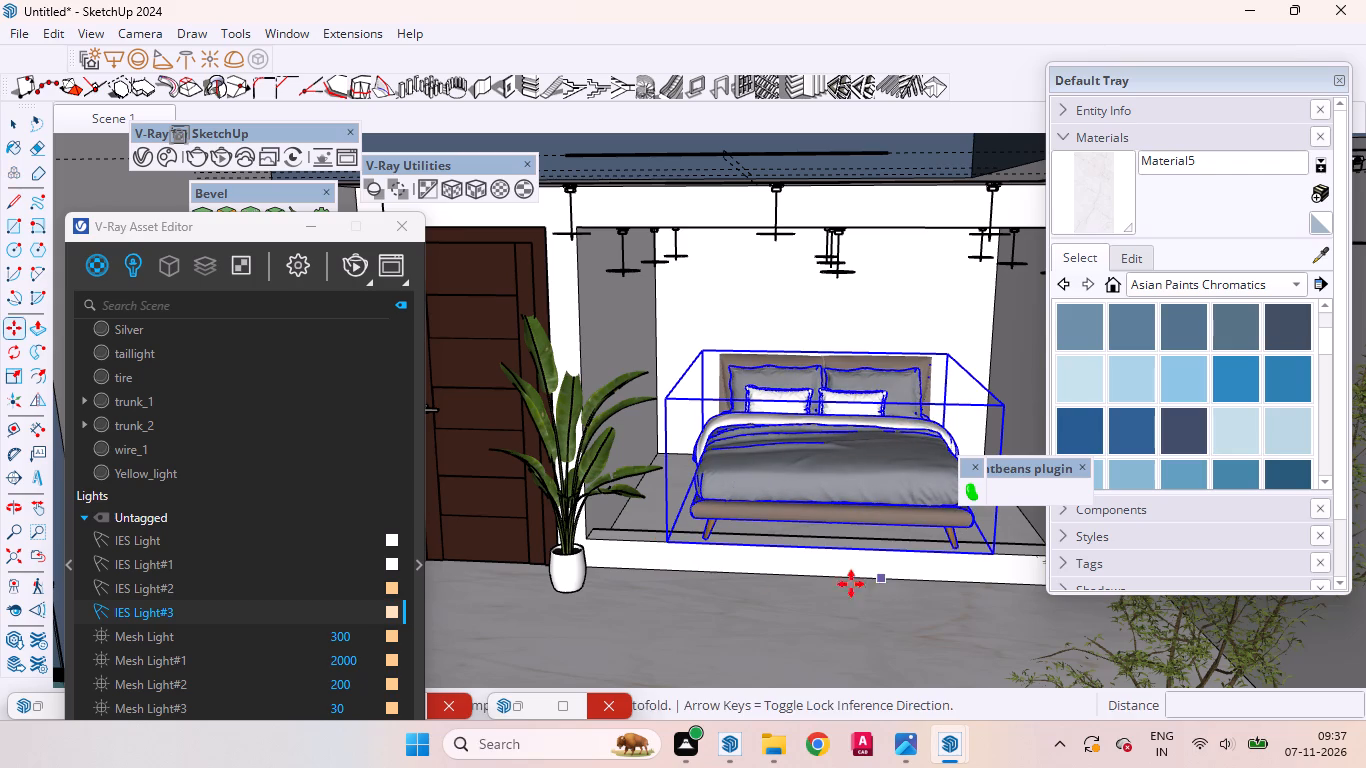
pyautogui.press('space')
# Rotate the bed 90 degrees about the vertical axis, using a centre point on the balcony floor.
pyautogui.scroll(-11, 739, 506)
pyautogui.moveTo(691, 470); pyautogui.dragTo(725, 662, button='middle')
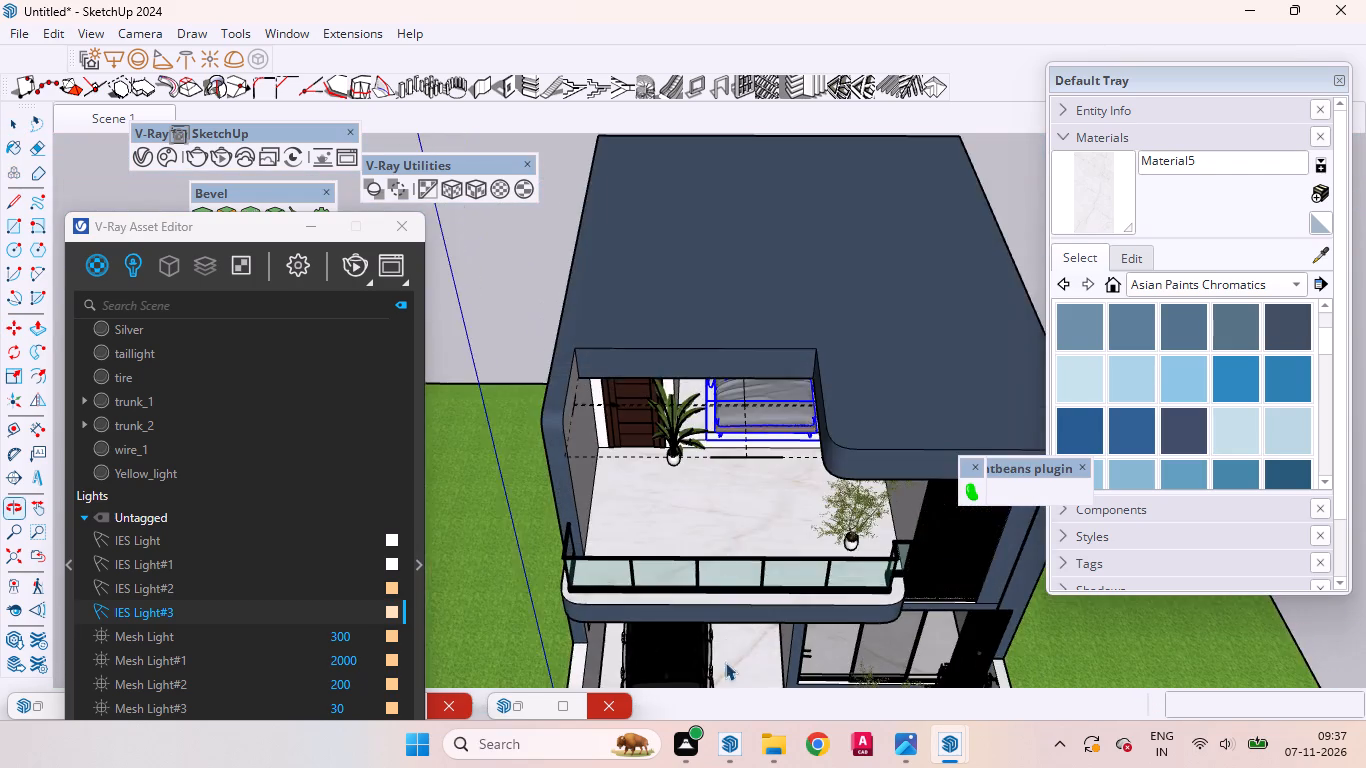
pyautogui.moveTo(725, 662); pyautogui.dragTo(725, 665, button='middle')
pyautogui.scroll(8, 729, 496)
pyautogui.press('q')
pyautogui.click(735, 498)
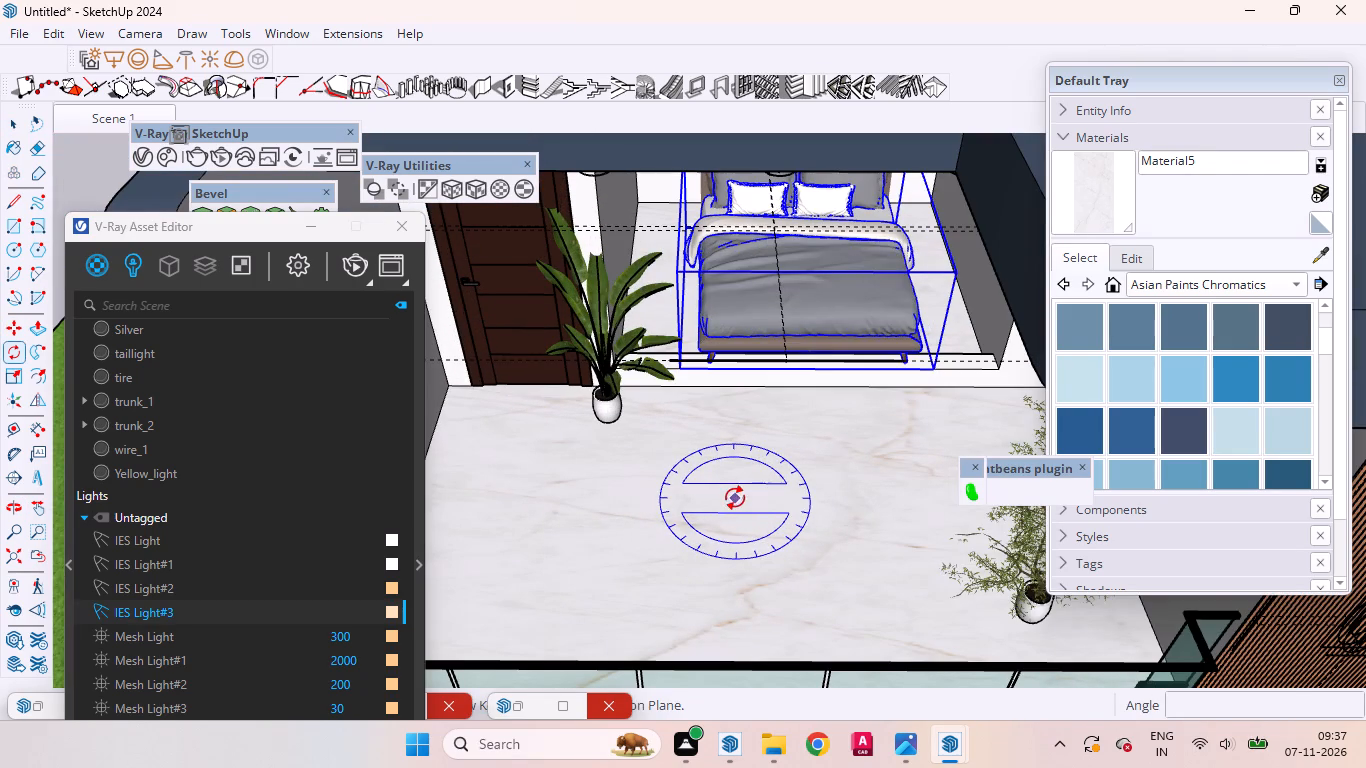
pyautogui.click(798, 496)
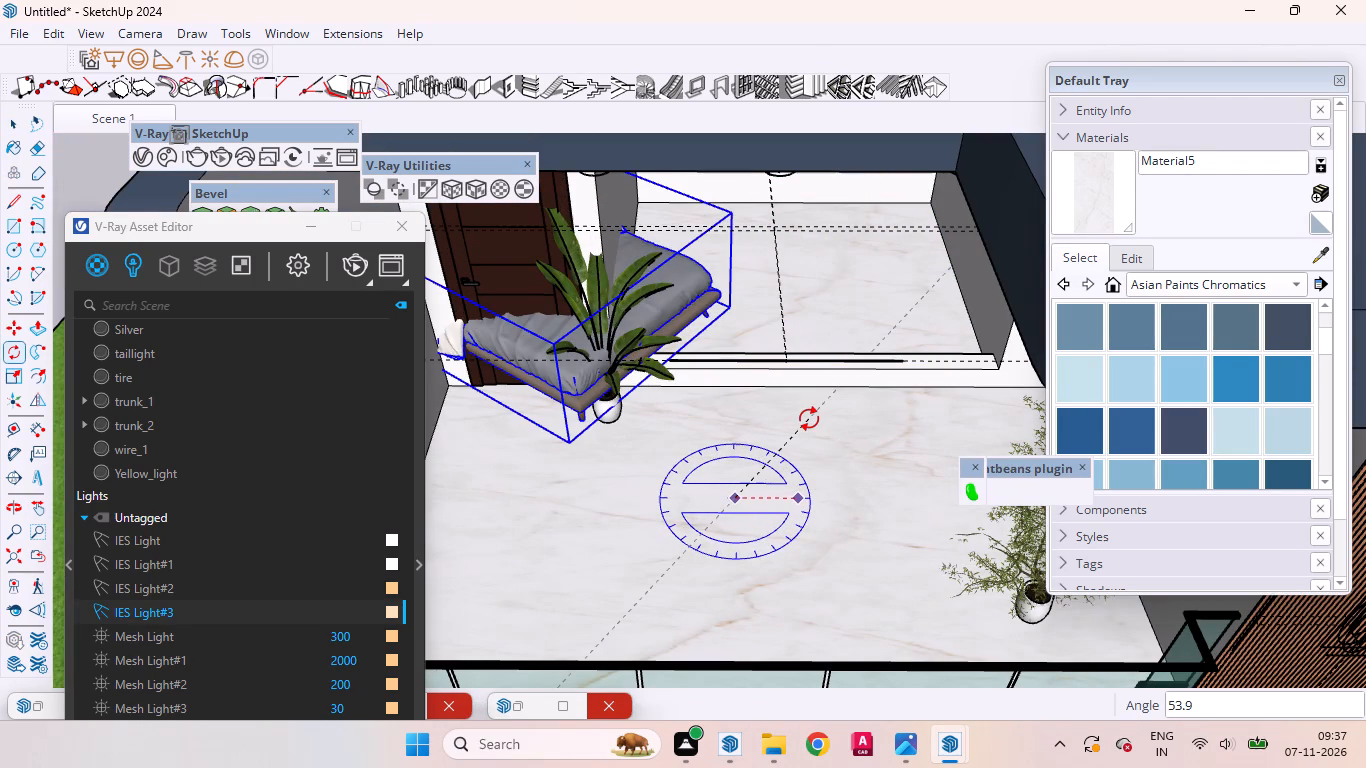
pyautogui.write('90')
pyautogui.press('Return')
pyautogui.scroll(-10, 800, 525)
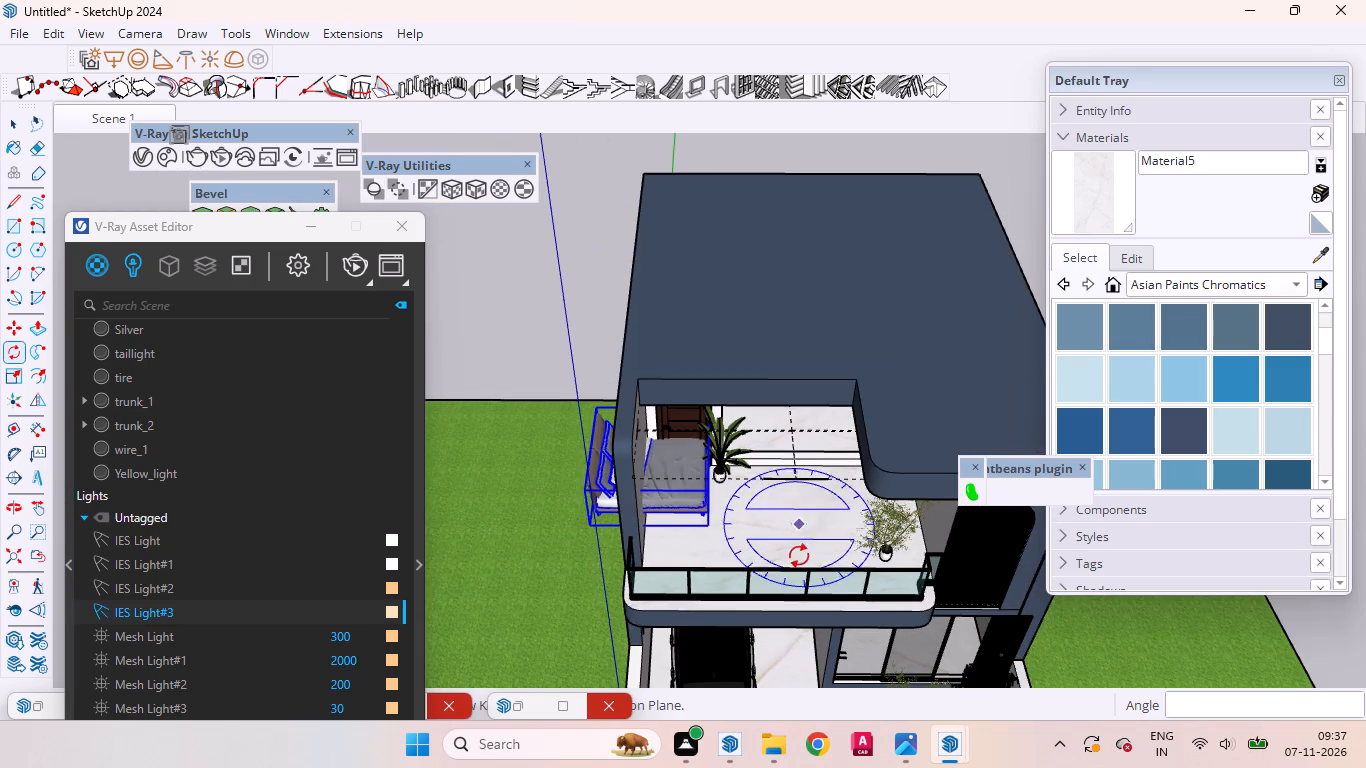
pyautogui.press('space')
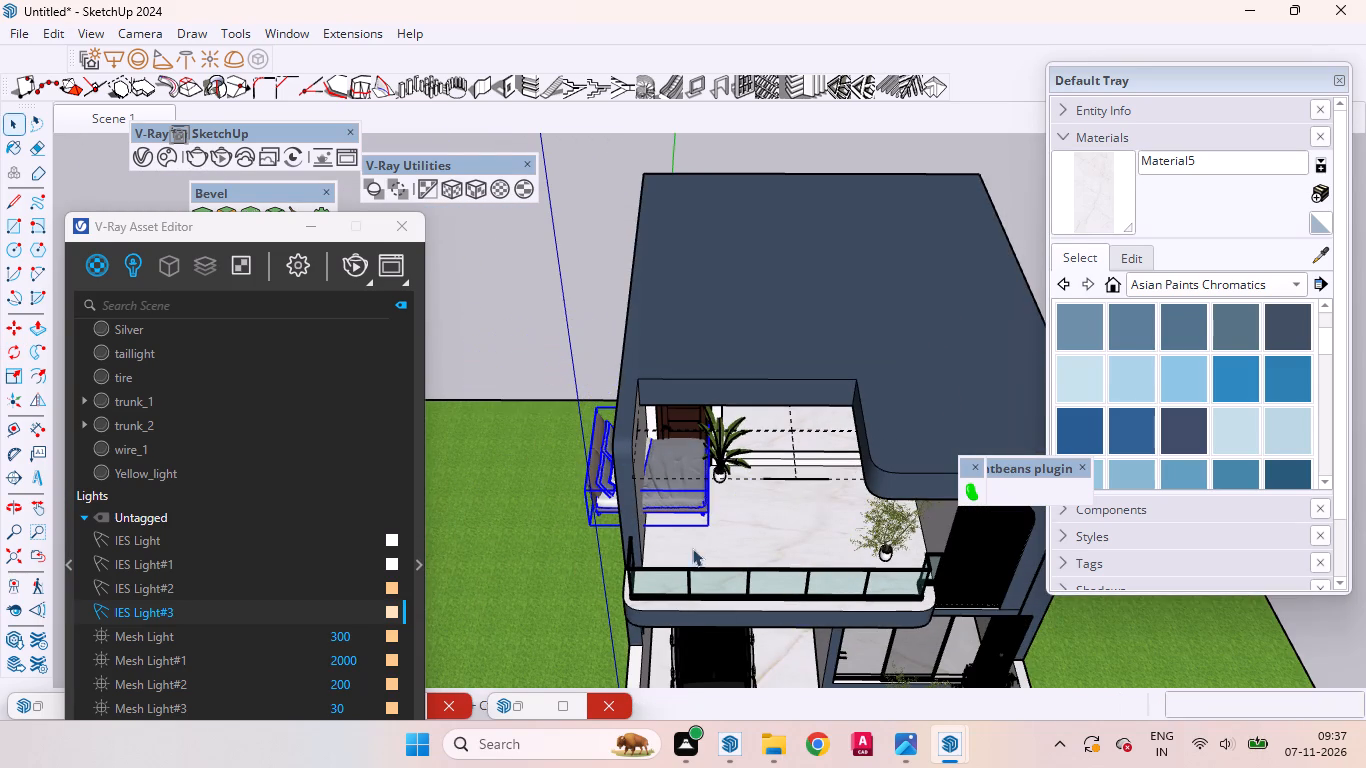
pyautogui.moveTo(692, 549); pyautogui.dragTo(504, 381, button='middle')
pyautogui.scroll(8, 938, 469)
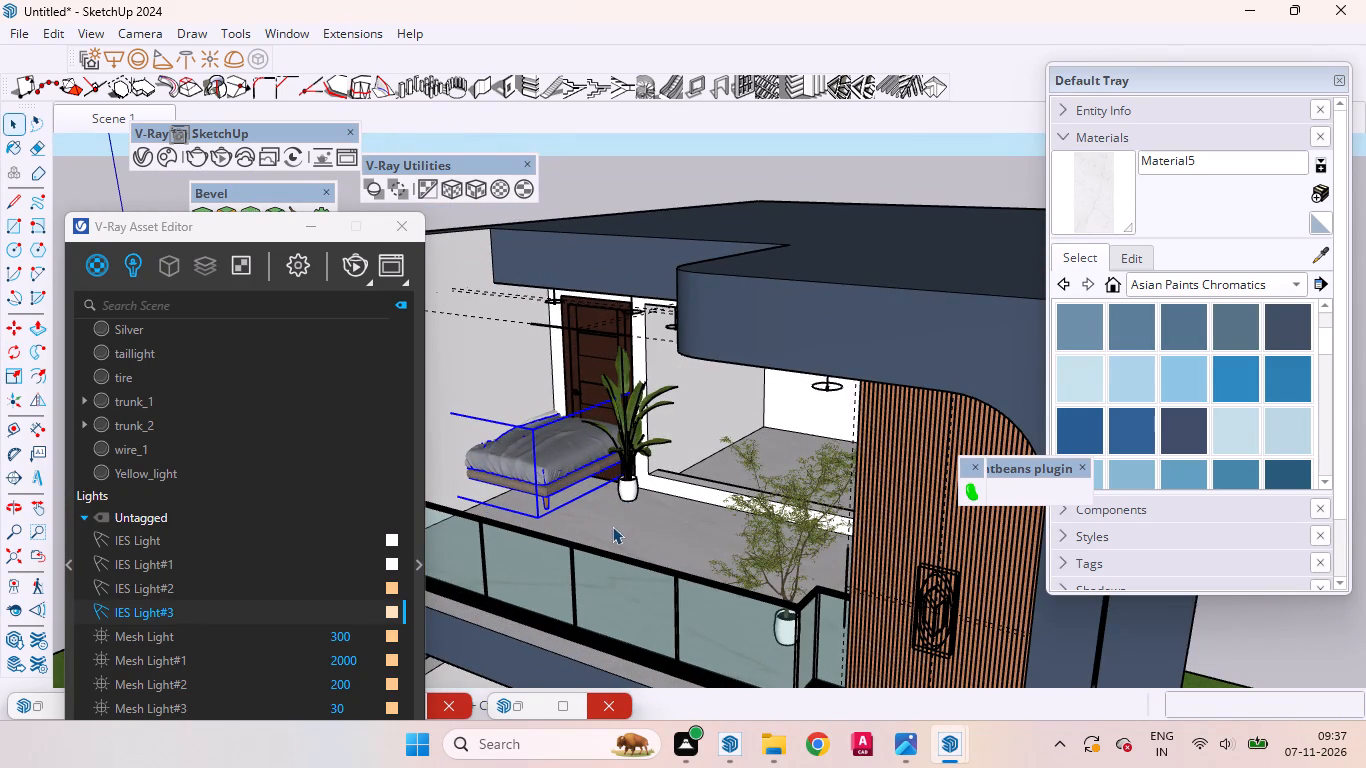
# Move the bed about 12' from the balcony onto the upper room's floor, behind the front ledge.
pyautogui.press('m')
pyautogui.click(542, 518)
pyautogui.scroll(2, 795, 498)
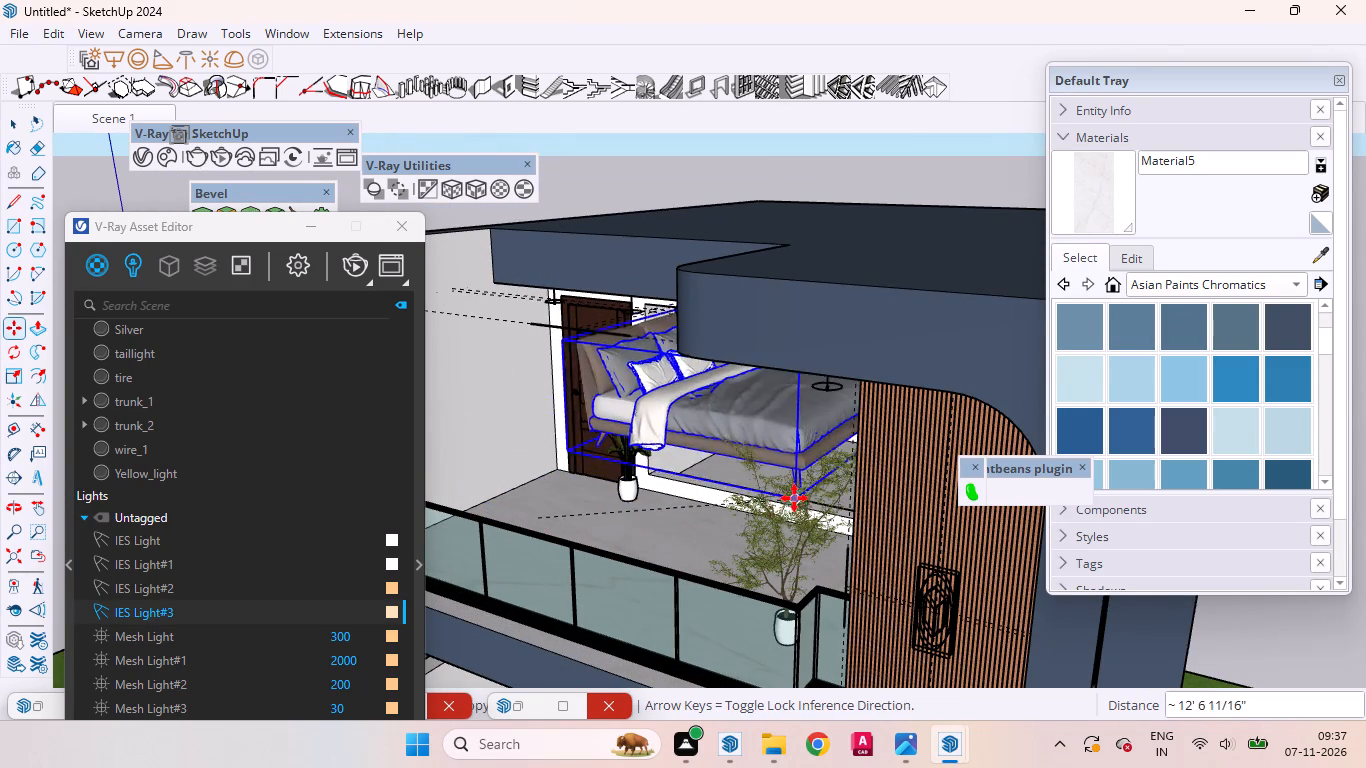
pyautogui.scroll(6, 794, 498)
pyautogui.scroll(-2, 747, 478)
pyautogui.scroll(1, 657, 483)
pyautogui.moveTo(657, 488); pyautogui.dragTo(868, 524, button='middle')
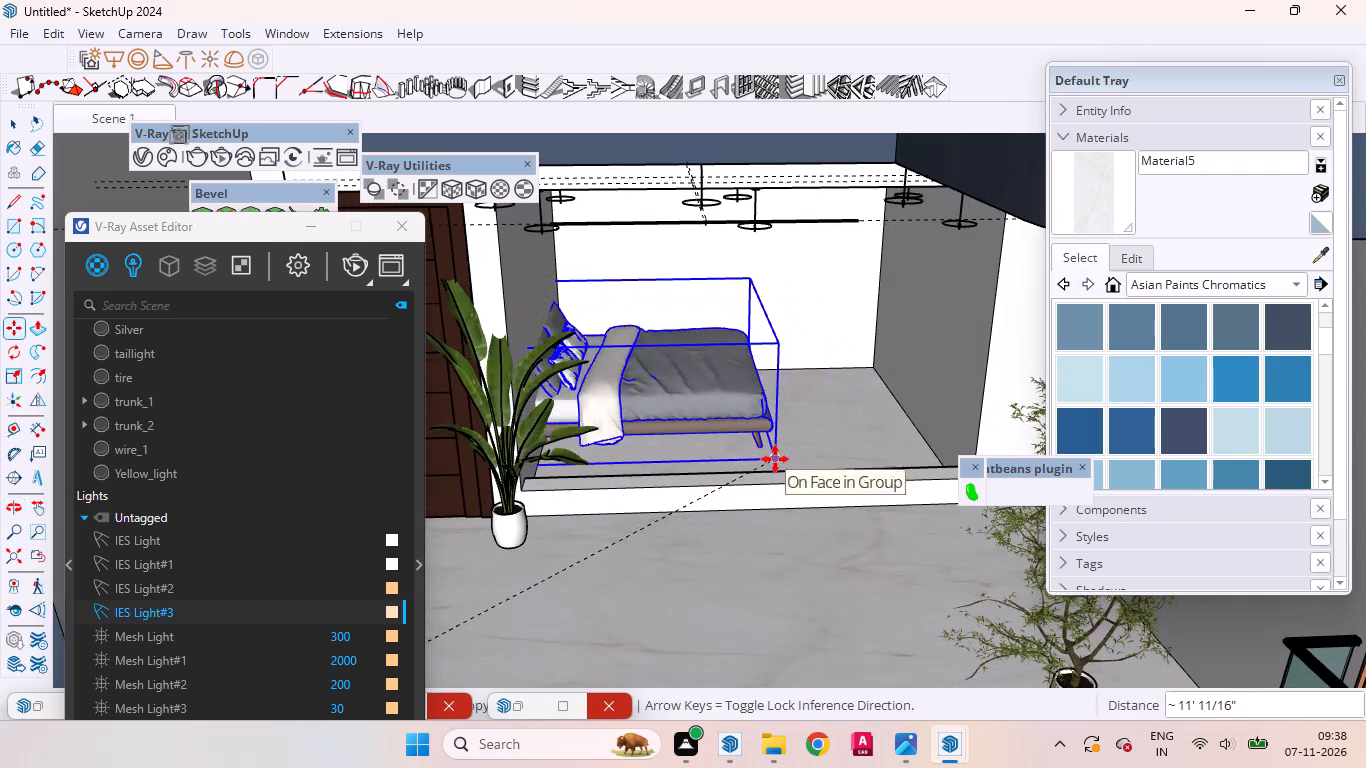
pyautogui.click(836, 461)
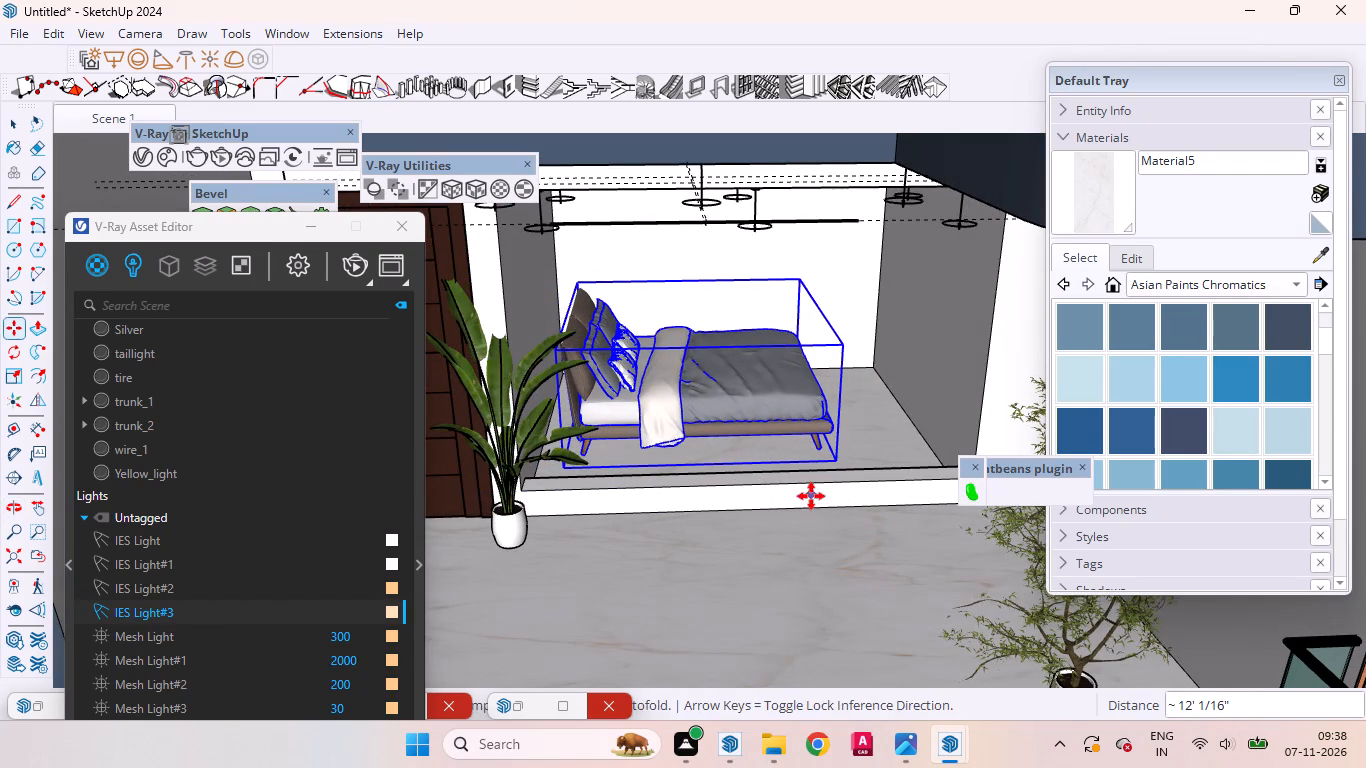
pyautogui.press('space')
# Examine the bed's front leg up close to check how it meets the room's floor.
pyautogui.scroll(12, 807, 492)
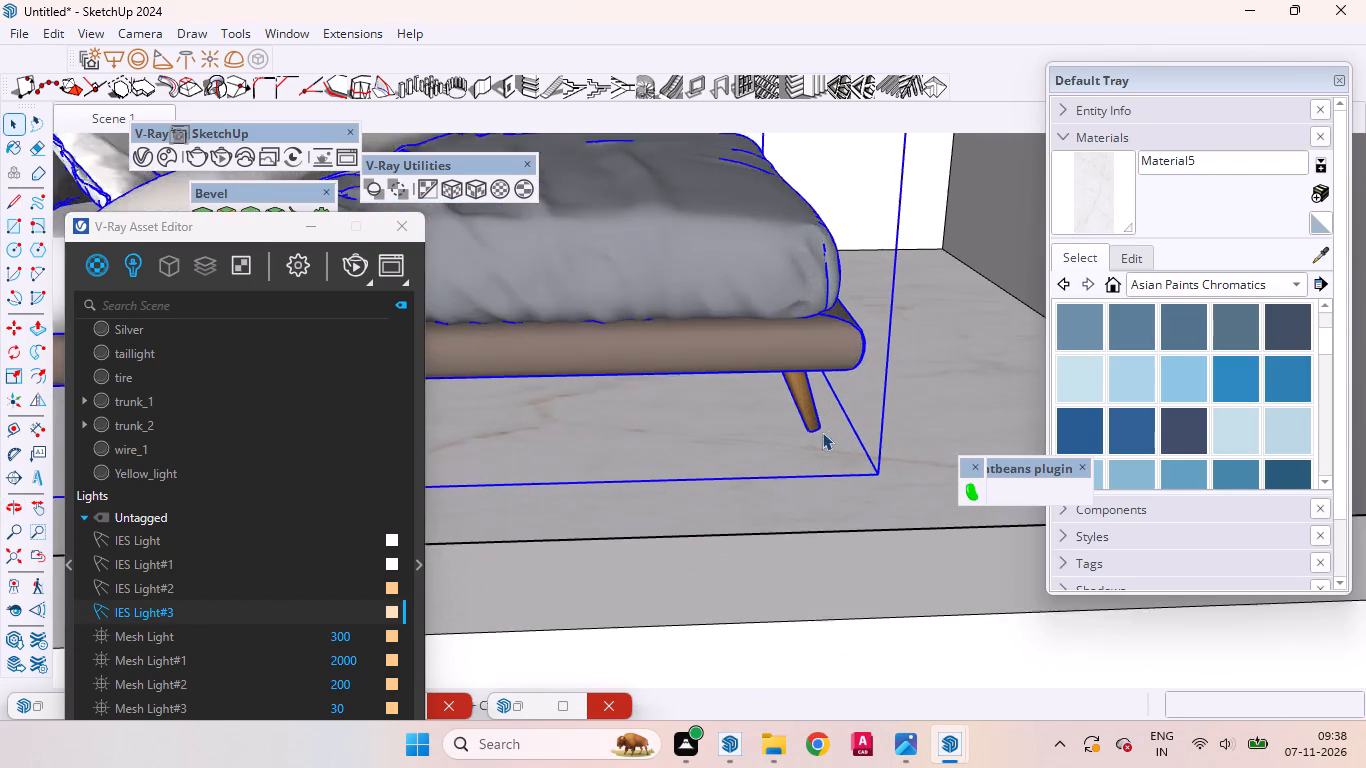
pyautogui.scroll(5, 822, 432)
pyautogui.moveTo(784, 481); pyautogui.dragTo(795, 467, button='middle')
pyautogui.scroll(3, 802, 422)
pyautogui.scroll(-1, 802, 422)
pyautogui.scroll(12, 802, 421)
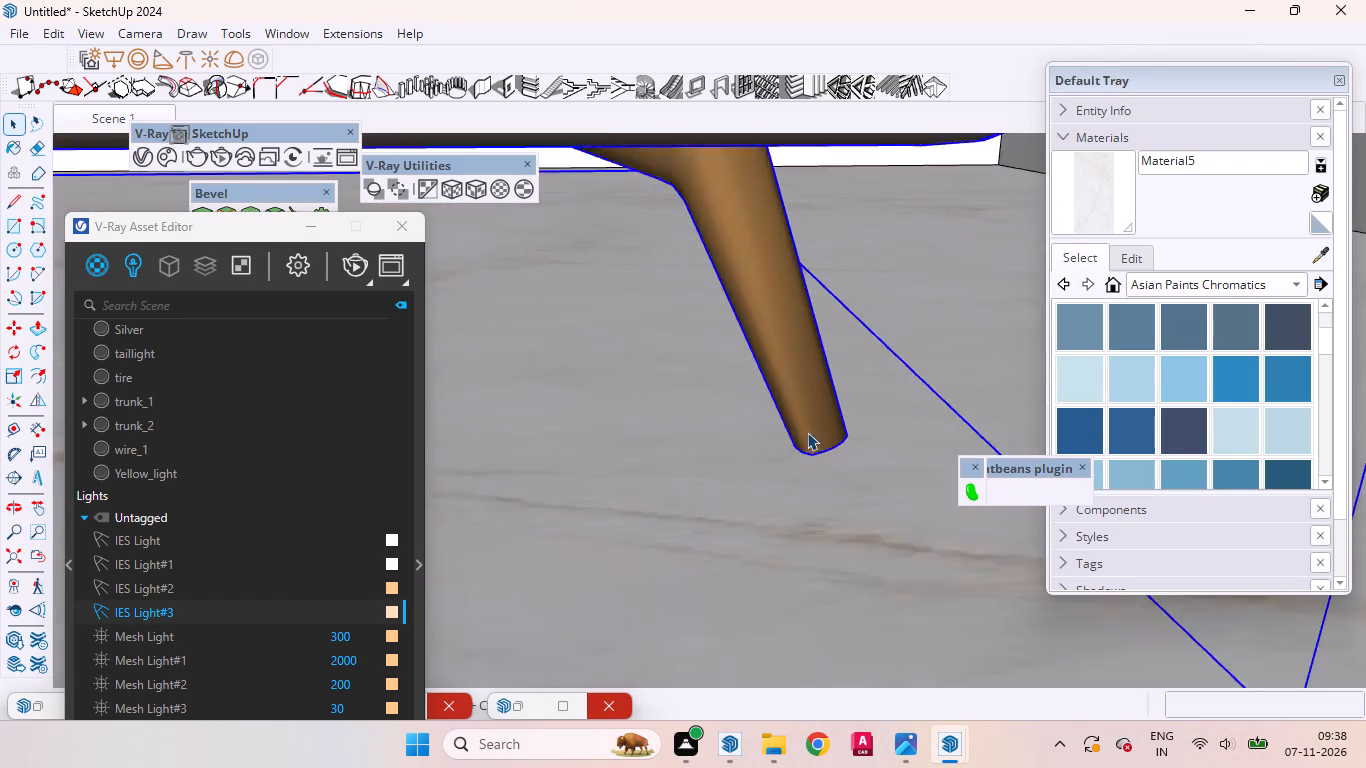
pyautogui.scroll(3, 807, 432)
pyautogui.moveTo(812, 463); pyautogui.dragTo(862, 558, button='middle')
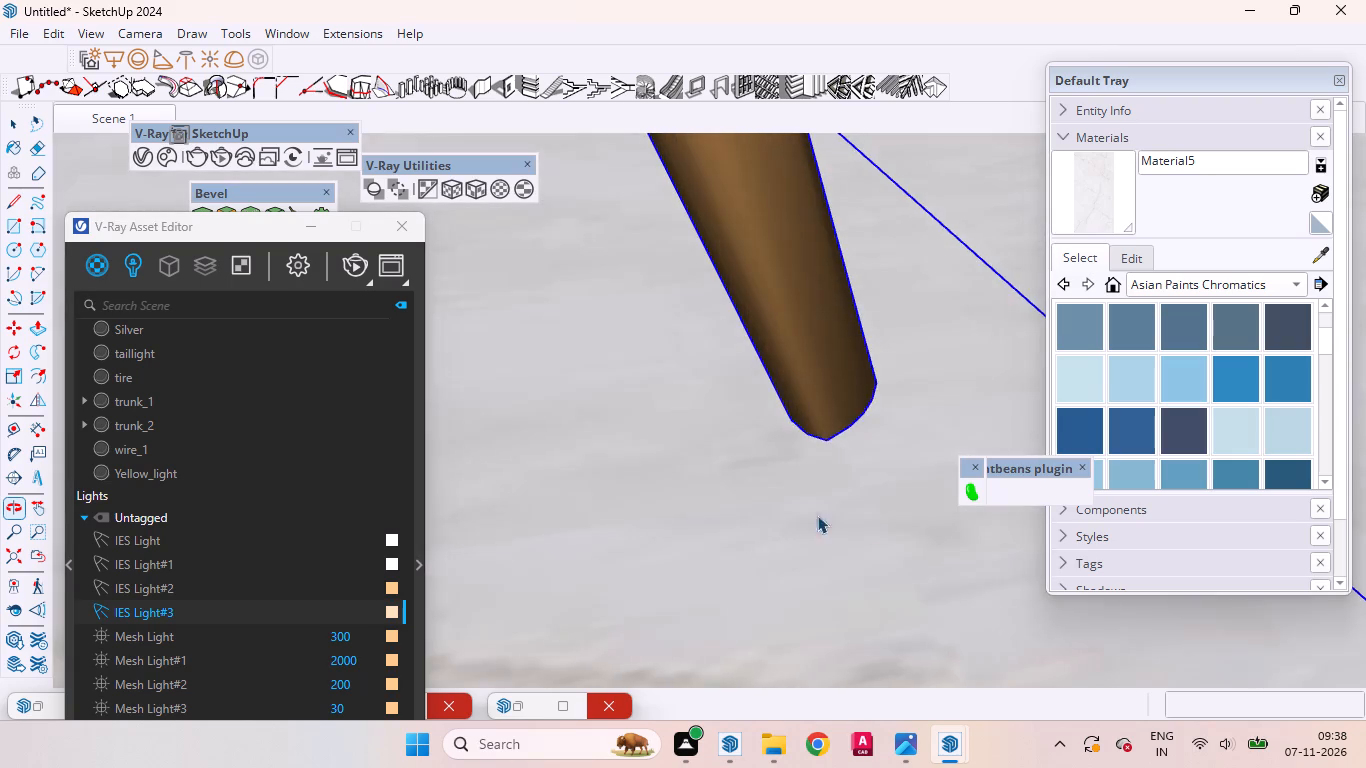
pyautogui.scroll(-11, 795, 431)
pyautogui.scroll(2, 730, 384)
pyautogui.scroll(-8, 730, 384)
pyautogui.scroll(1, 733, 378)
pyautogui.scroll(-17, 735, 377)
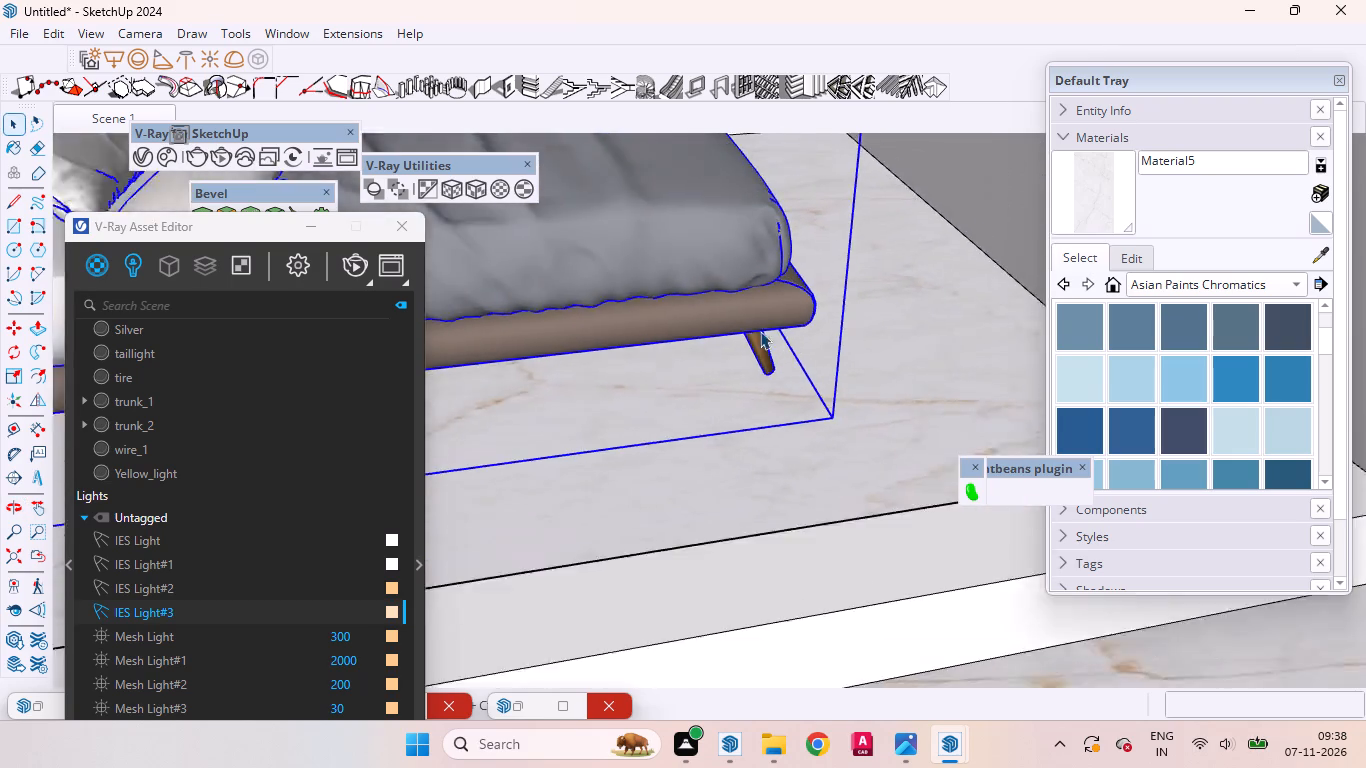
pyautogui.scroll(-13, 760, 331)
pyautogui.scroll(1, 745, 312)
pyautogui.scroll(-6, 745, 312)
# Move the bed about 8 11/16" along the red axis, bringing its headboard toward the side wall.
pyautogui.moveTo(744, 397); pyautogui.dragTo(690, 299, button='middle')
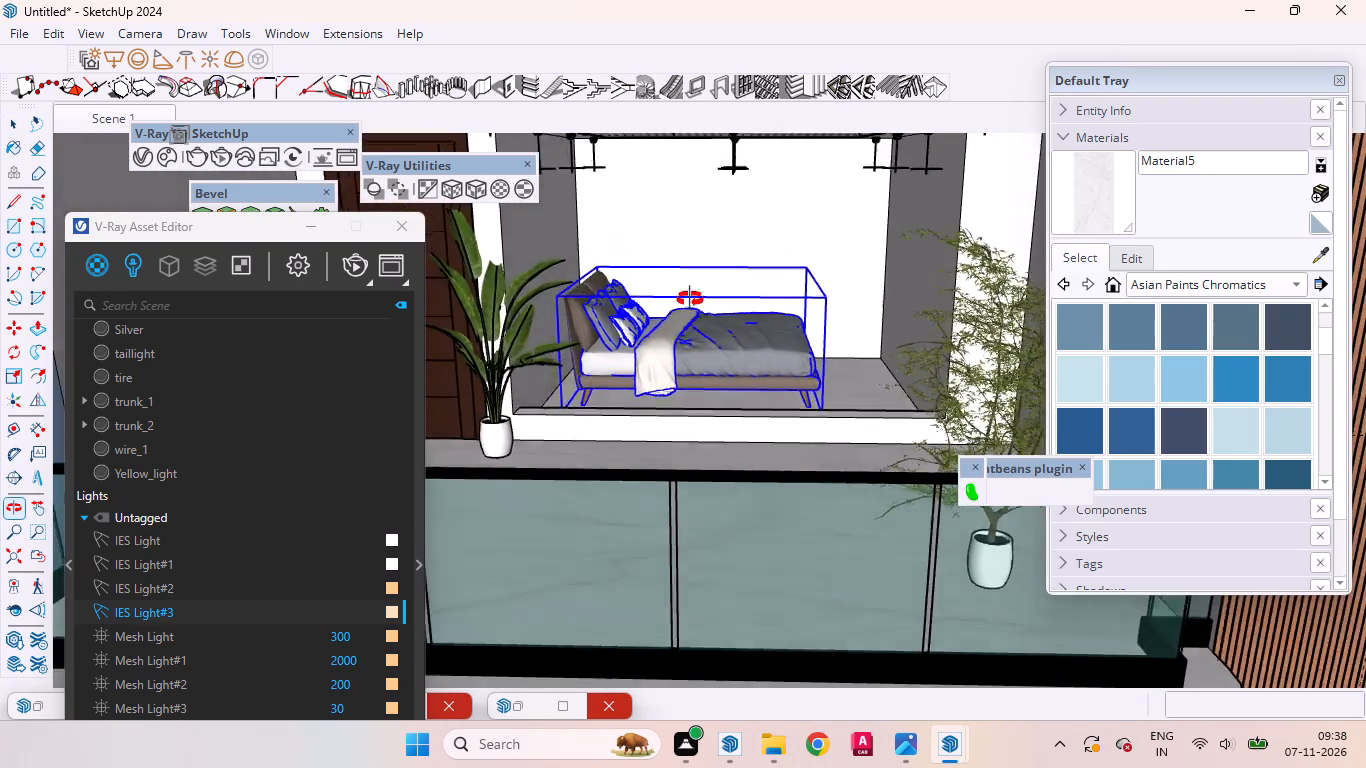
pyautogui.moveTo(690, 299); pyautogui.dragTo(712, 307, button='middle')
pyautogui.scroll(4, 641, 354)
pyautogui.scroll(-4, 677, 398)
pyautogui.moveTo(690, 406); pyautogui.dragTo(693, 471, button='middle')
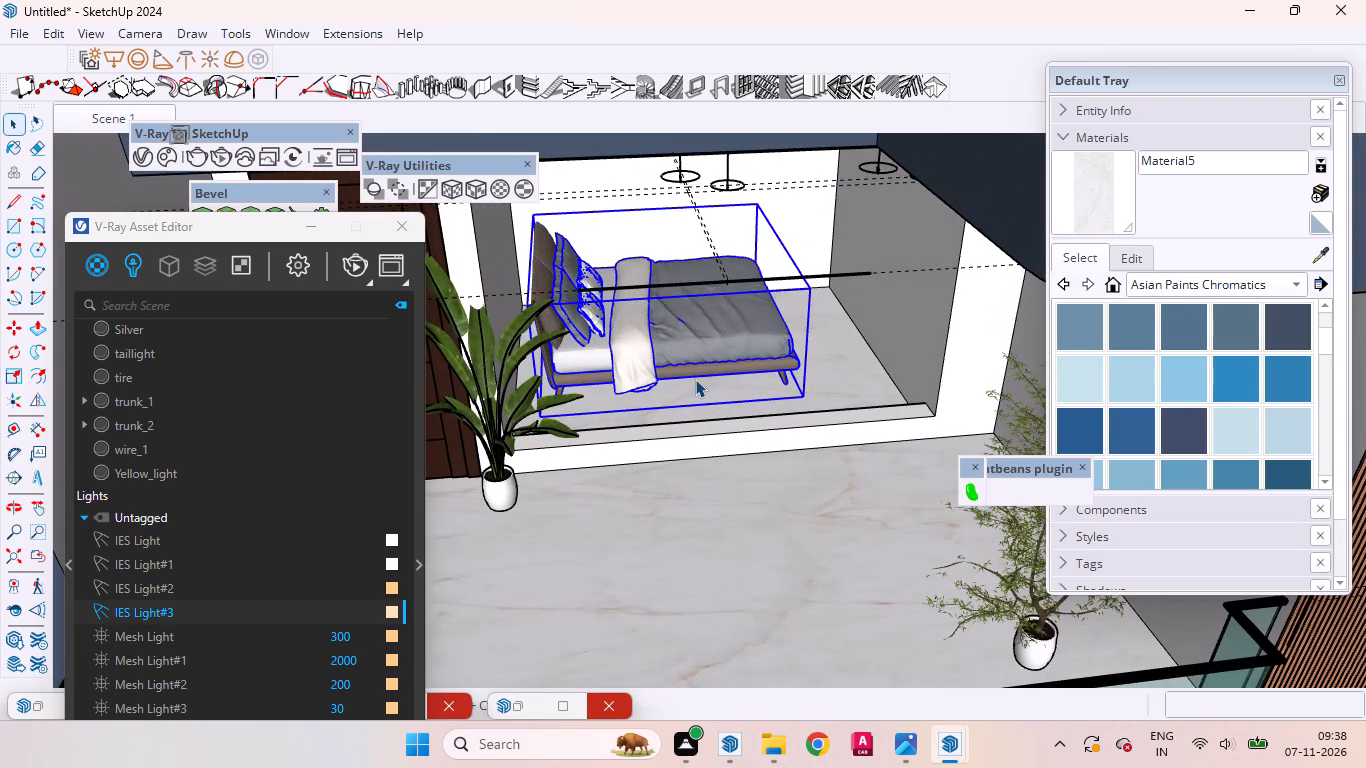
pyautogui.press('m')
pyautogui.click(737, 374)
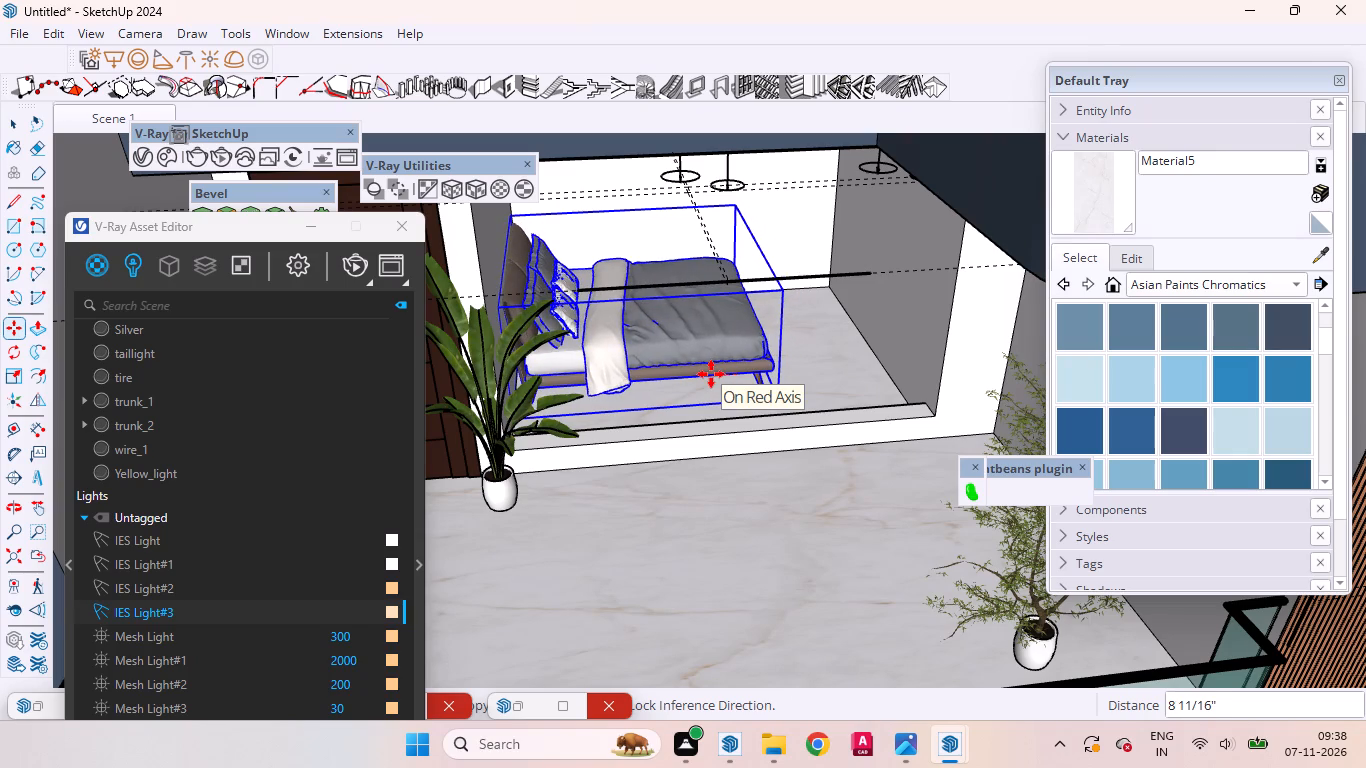
pyautogui.click(711, 374)
pyautogui.press('space')
# Examine the bed's headboard and its fit against the side wall, from close up and from outside the balcony.
pyautogui.moveTo(788, 426); pyautogui.dragTo(749, 412, button='middle')
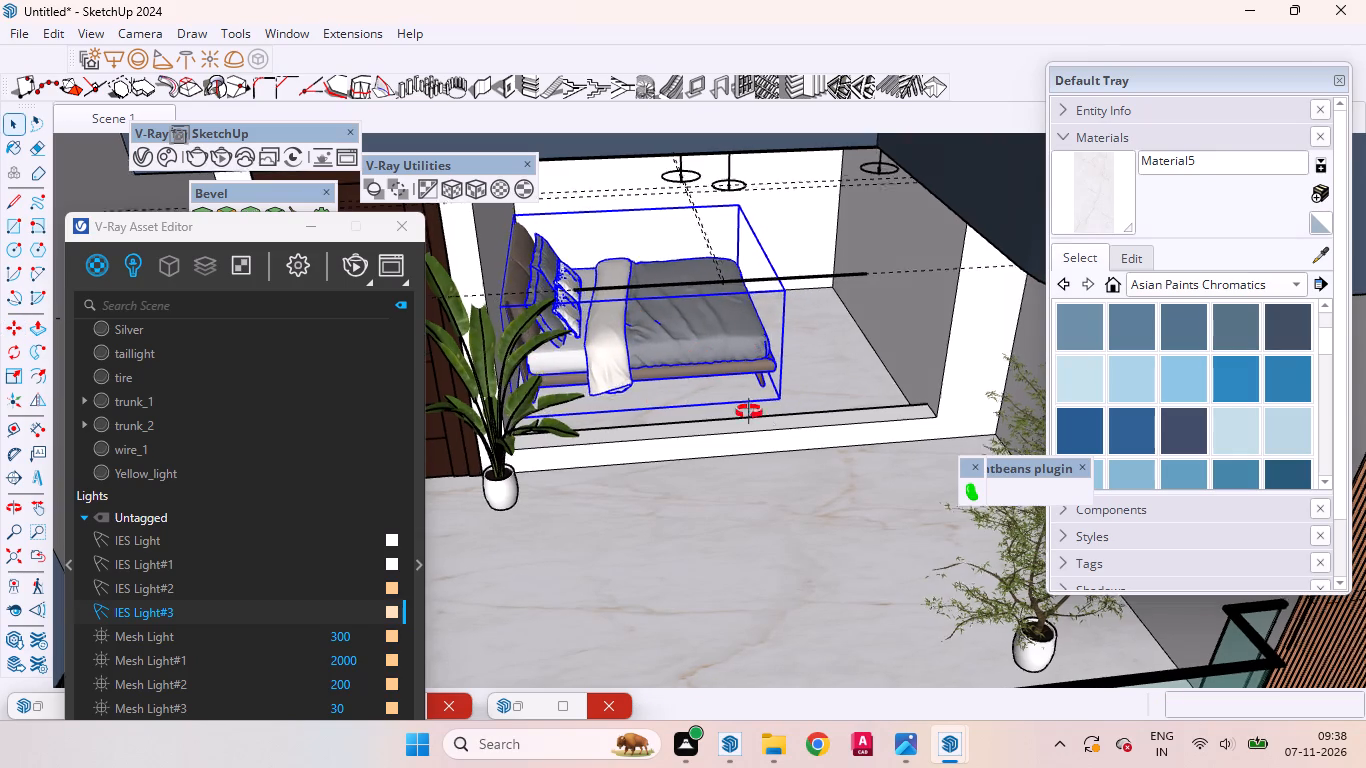
pyautogui.moveTo(749, 412); pyautogui.dragTo(719, 287, button='middle')
pyautogui.scroll(10, 585, 394)
pyautogui.moveTo(640, 492); pyautogui.dragTo(706, 642, button='middle')
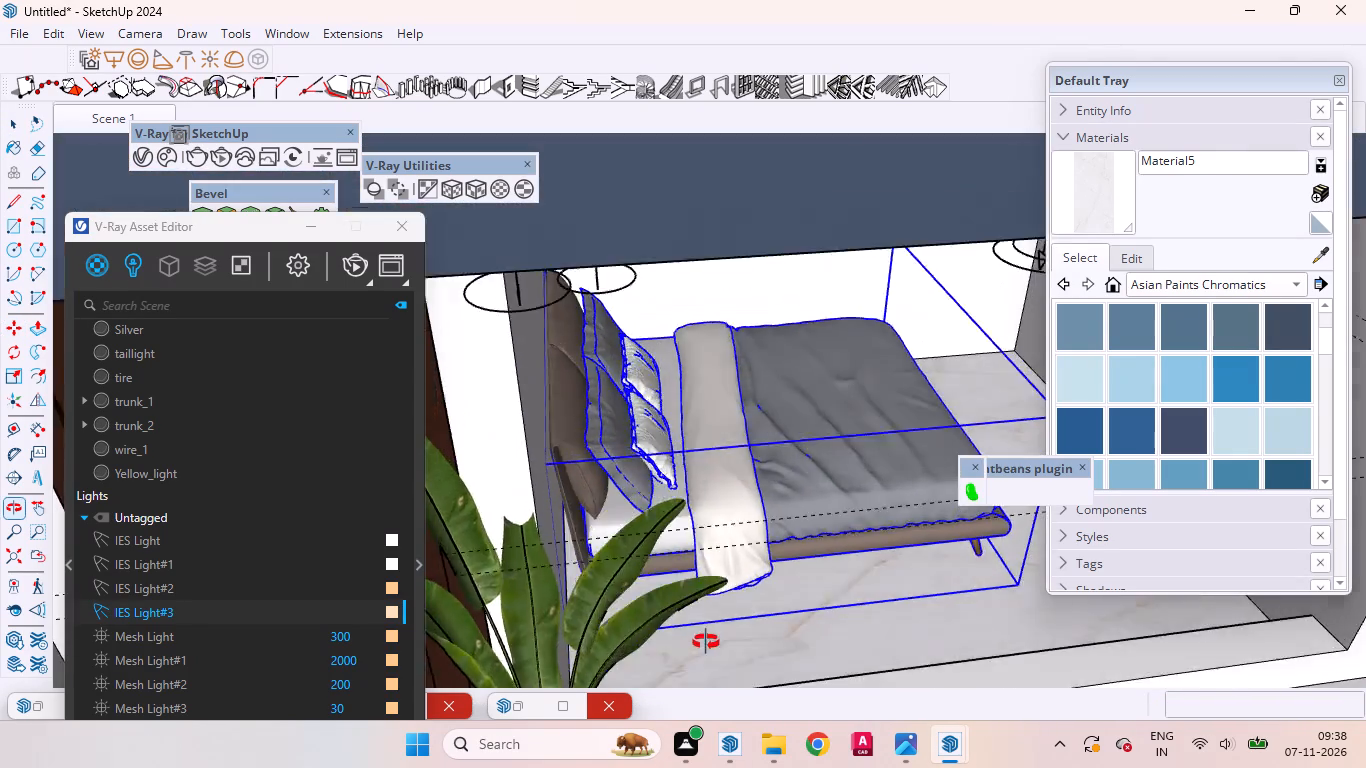
pyautogui.moveTo(706, 642); pyautogui.dragTo(527, 558, button='middle')
pyautogui.scroll(9, 670, 456)
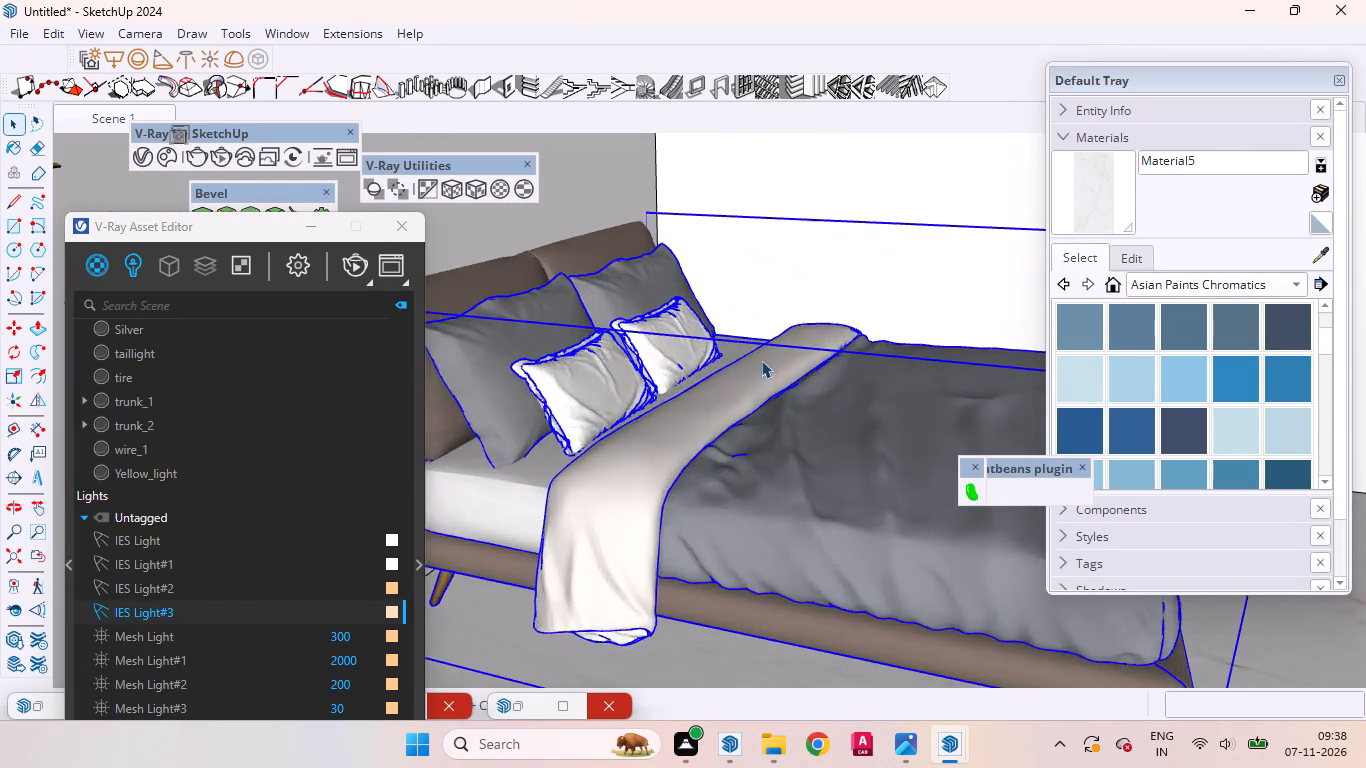
pyautogui.scroll(2, 761, 360)
pyautogui.moveTo(762, 367); pyautogui.dragTo(945, 358, button='middle')
pyautogui.scroll(-4, 849, 351)
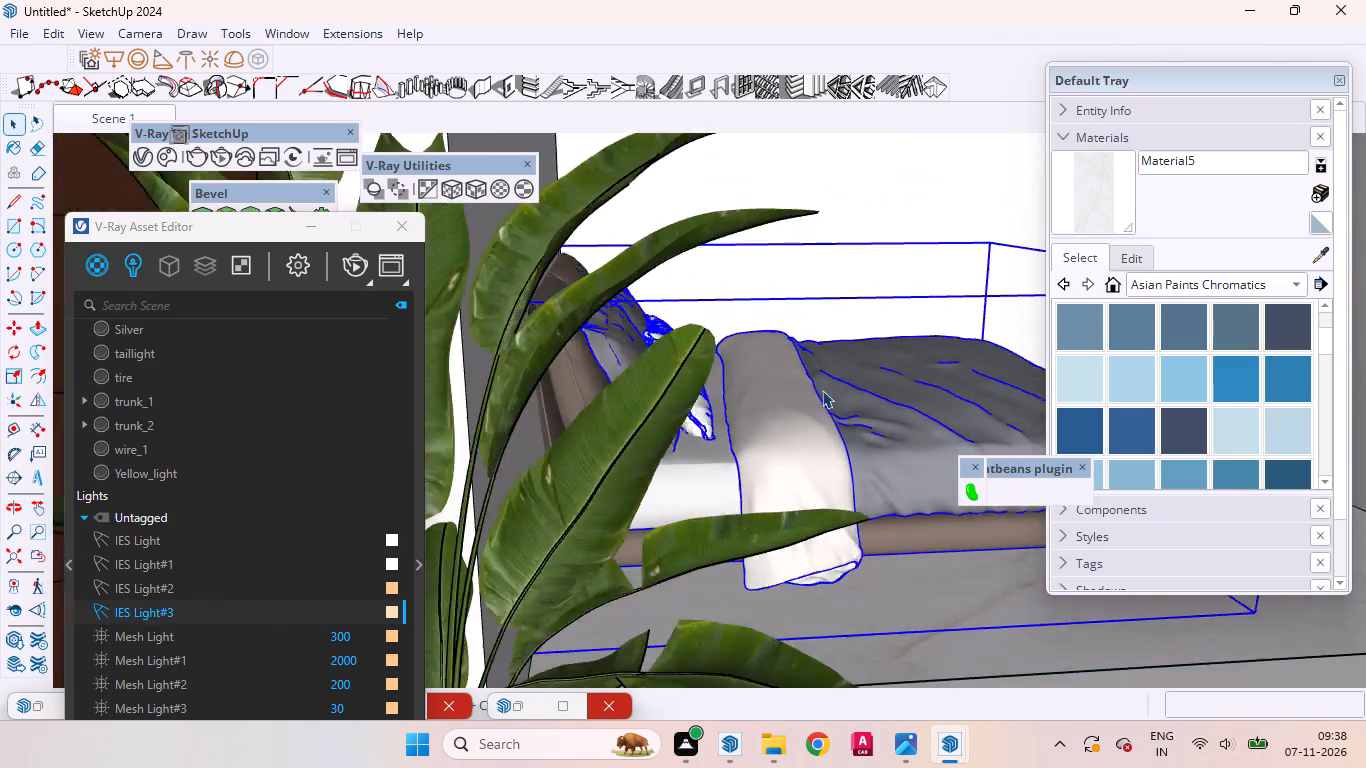
pyautogui.scroll(-4, 822, 390)
pyautogui.scroll(1, 815, 398)
pyautogui.scroll(-19, 813, 398)
pyautogui.scroll(1, 716, 361)
pyautogui.scroll(-15, 714, 351)
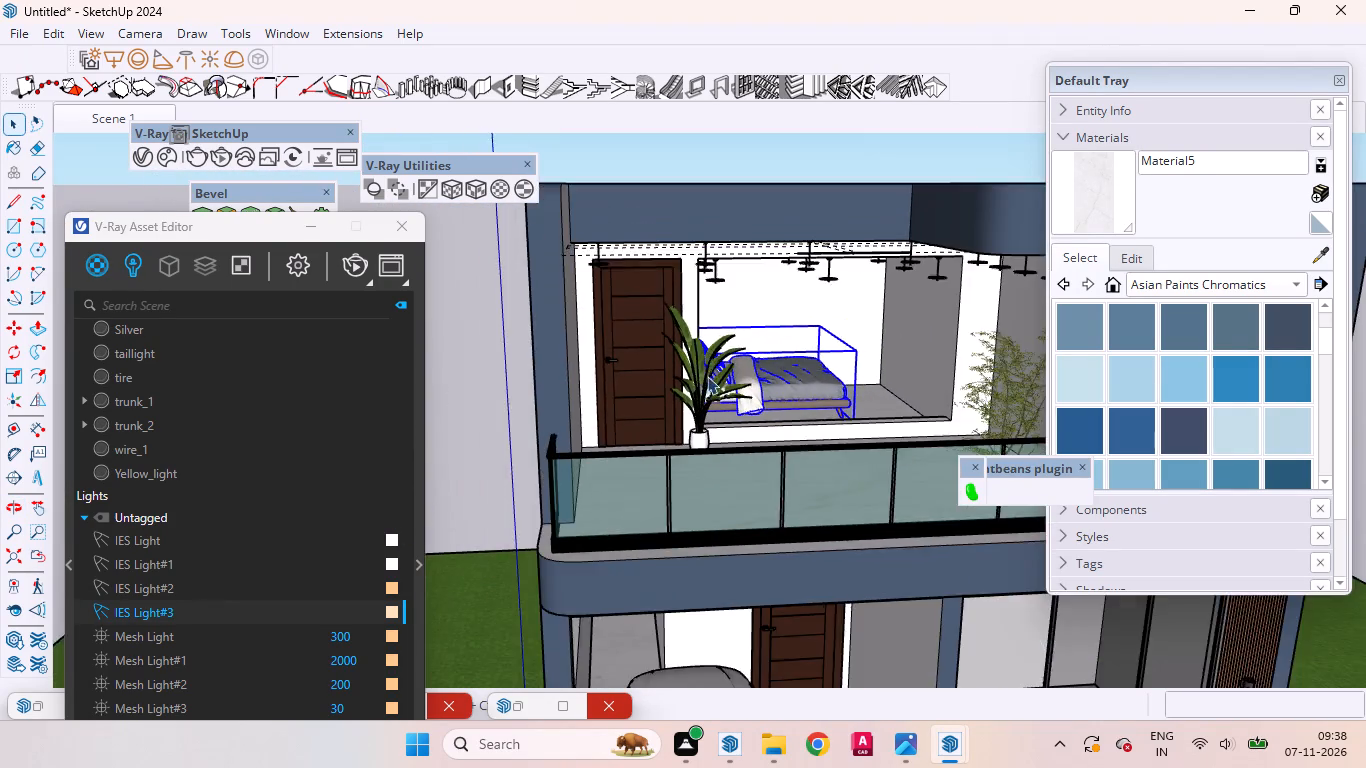
# Open the house group for editing and select the upper room's back wall face behind the bed.
pyautogui.click(735, 159)
pyautogui.scroll(5, 760, 324)
pyautogui.moveTo(787, 320); pyautogui.dragTo(740, 252, button='middle')
pyautogui.scroll(3, 772, 322)
pyautogui.doubleClick(784, 334)
pyautogui.click(775, 351)
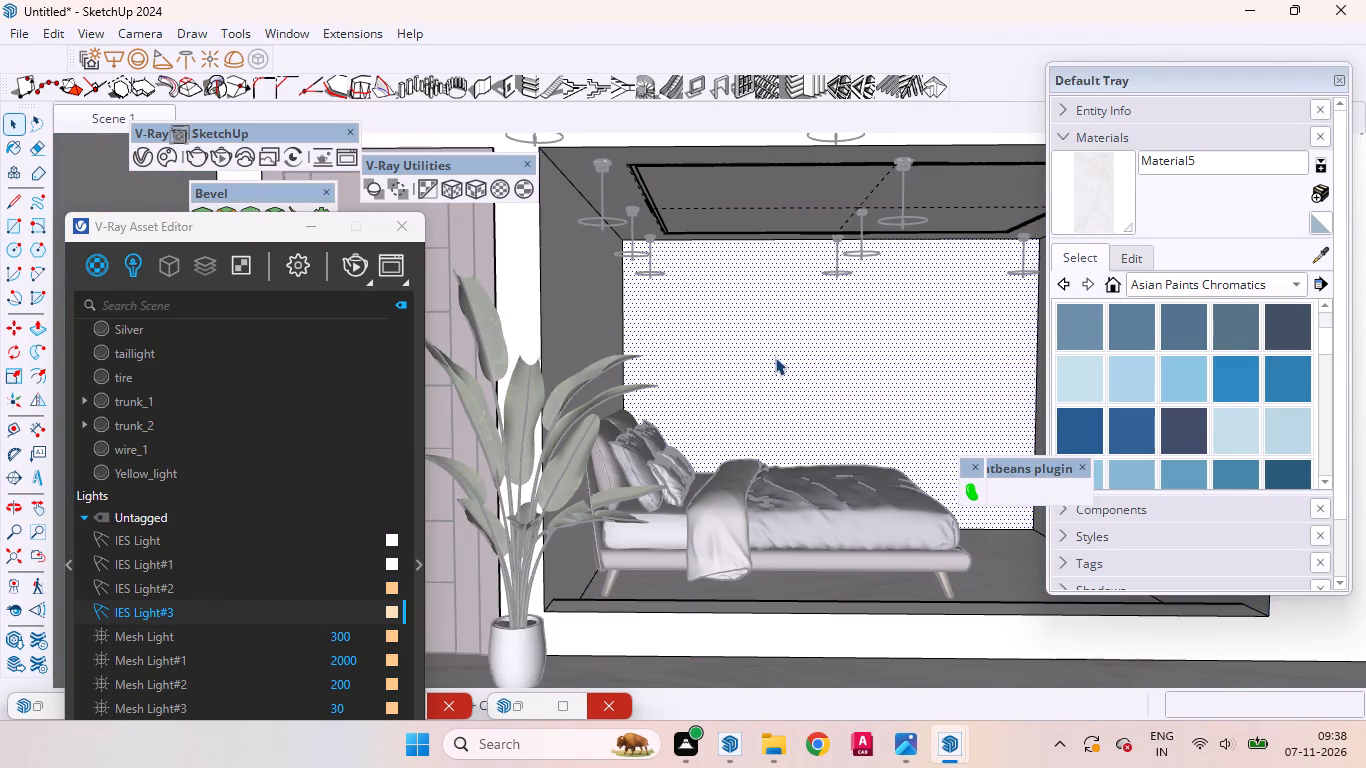
pyautogui.moveTo(800, 385); pyautogui.dragTo(792, 439, button='middle')
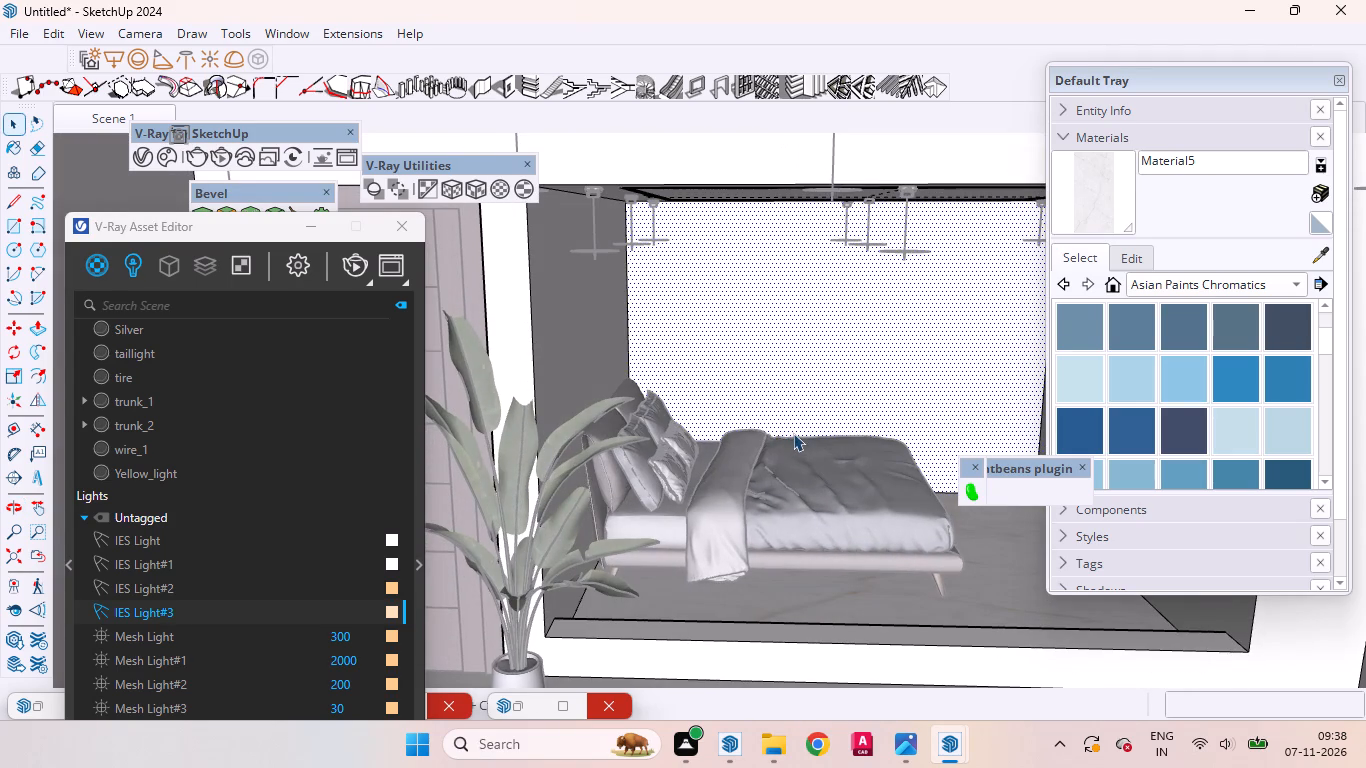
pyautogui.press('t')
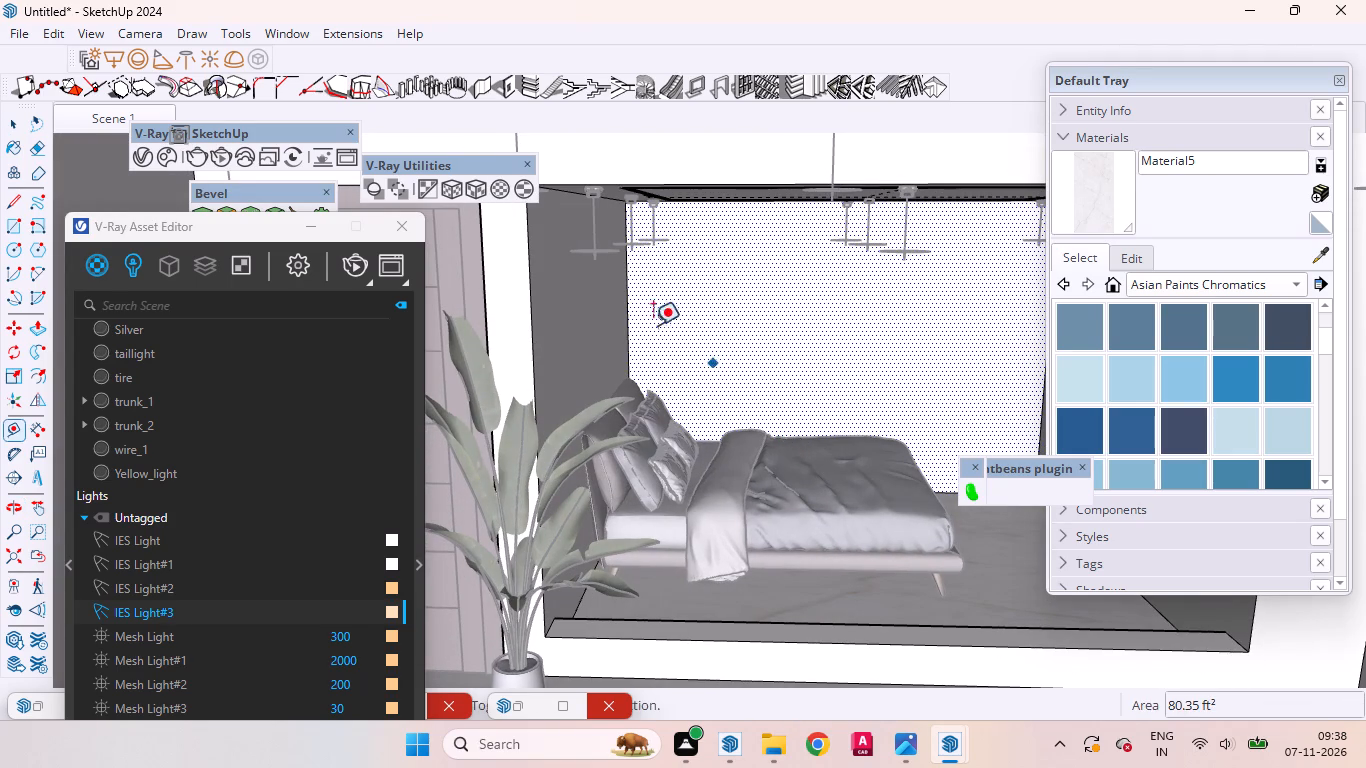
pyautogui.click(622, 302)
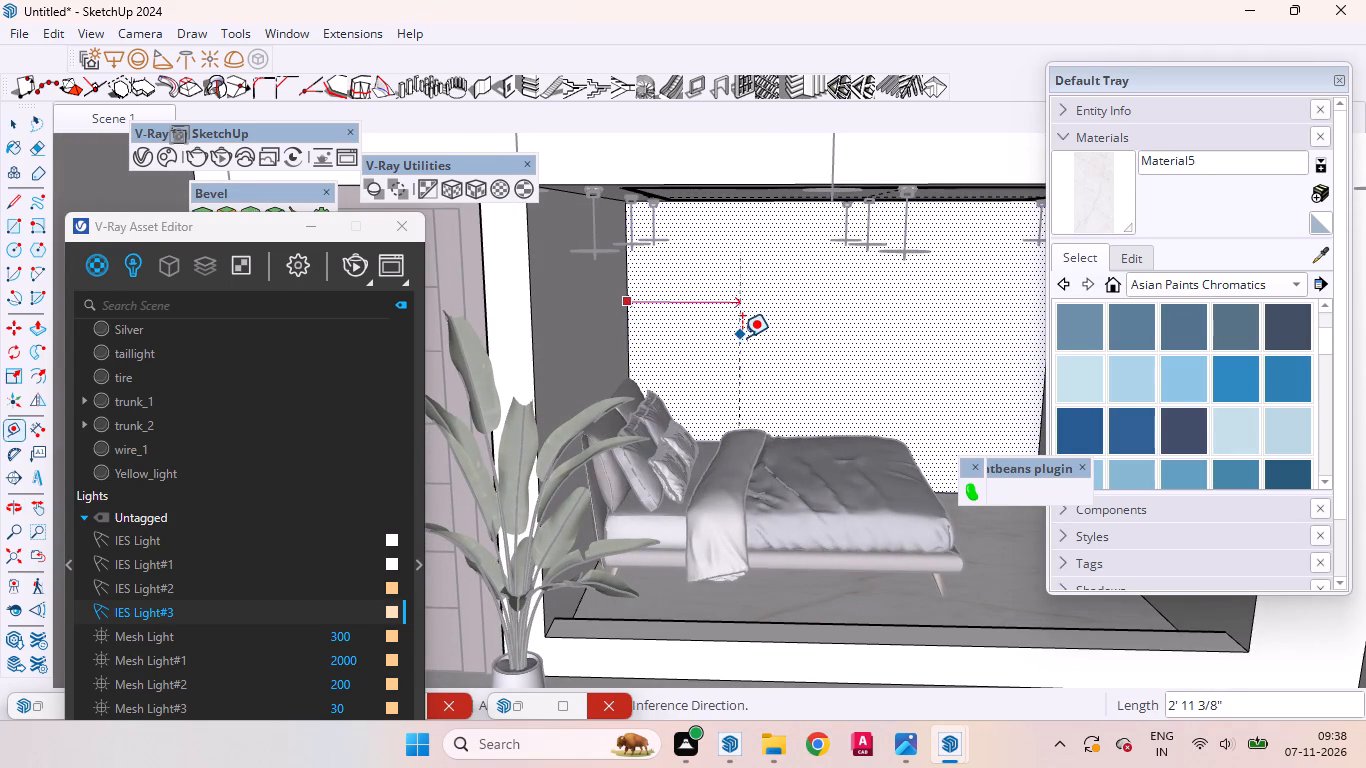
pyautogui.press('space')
# Place a vertical guide on the back wall about 3' 2" from its edge on the foot-of-bed side.
pyautogui.moveTo(729, 372); pyautogui.dragTo(753, 451, button='middle')
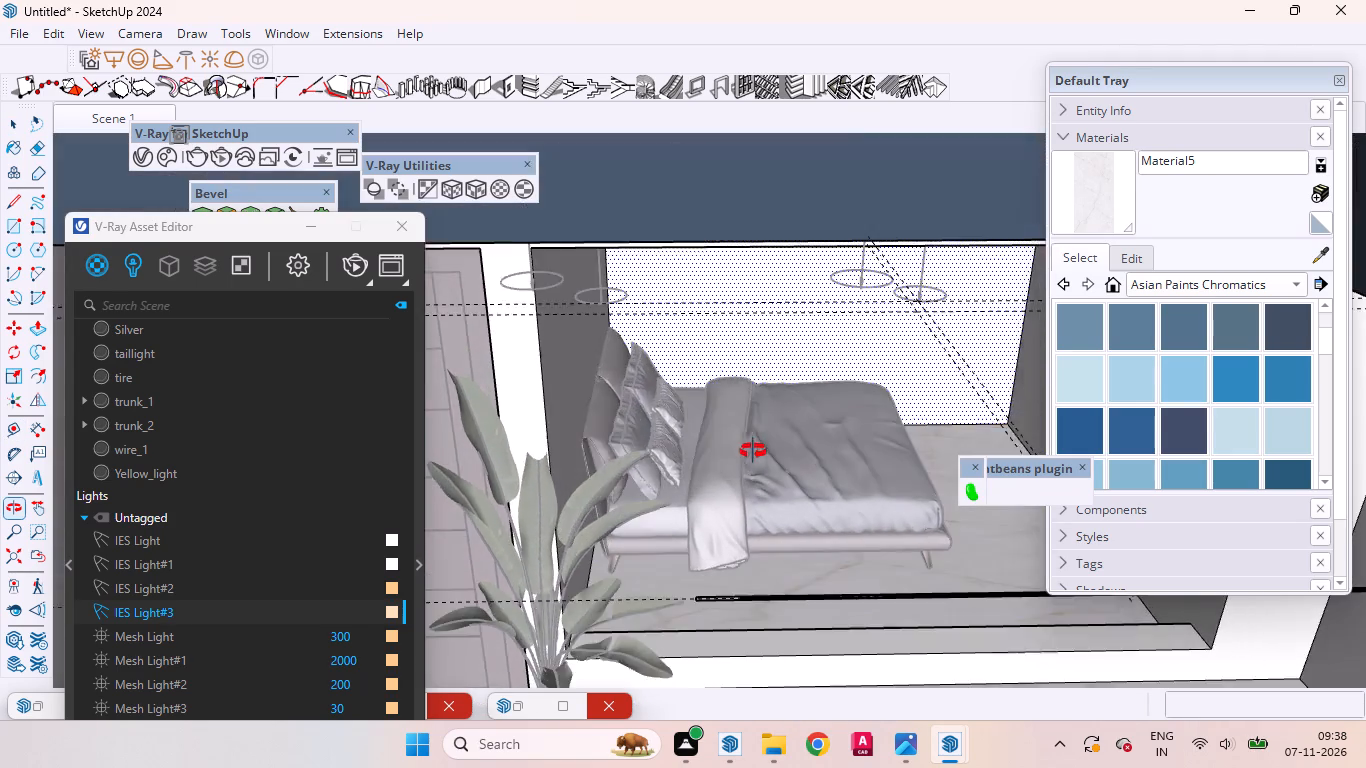
pyautogui.moveTo(753, 451); pyautogui.dragTo(827, 325, button='middle')
pyautogui.press('t')
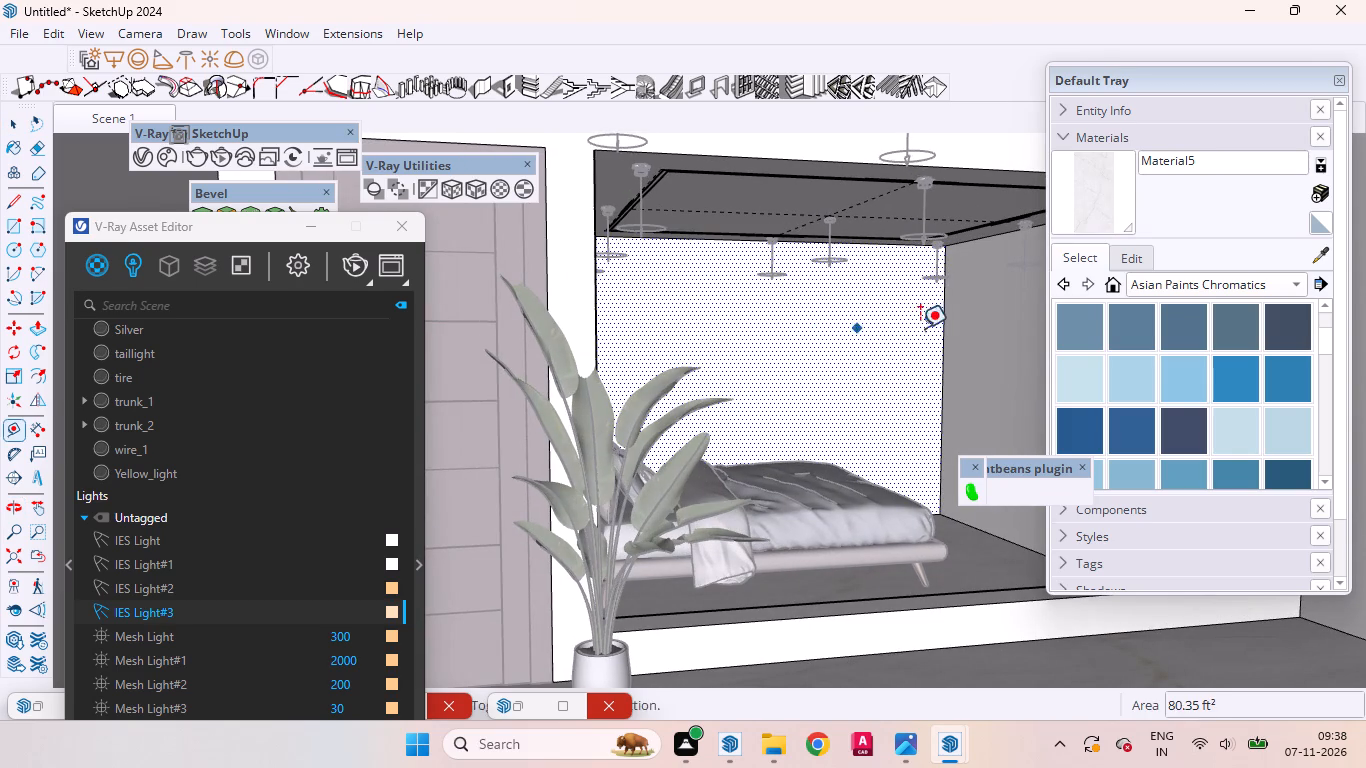
pyautogui.click(940, 333)
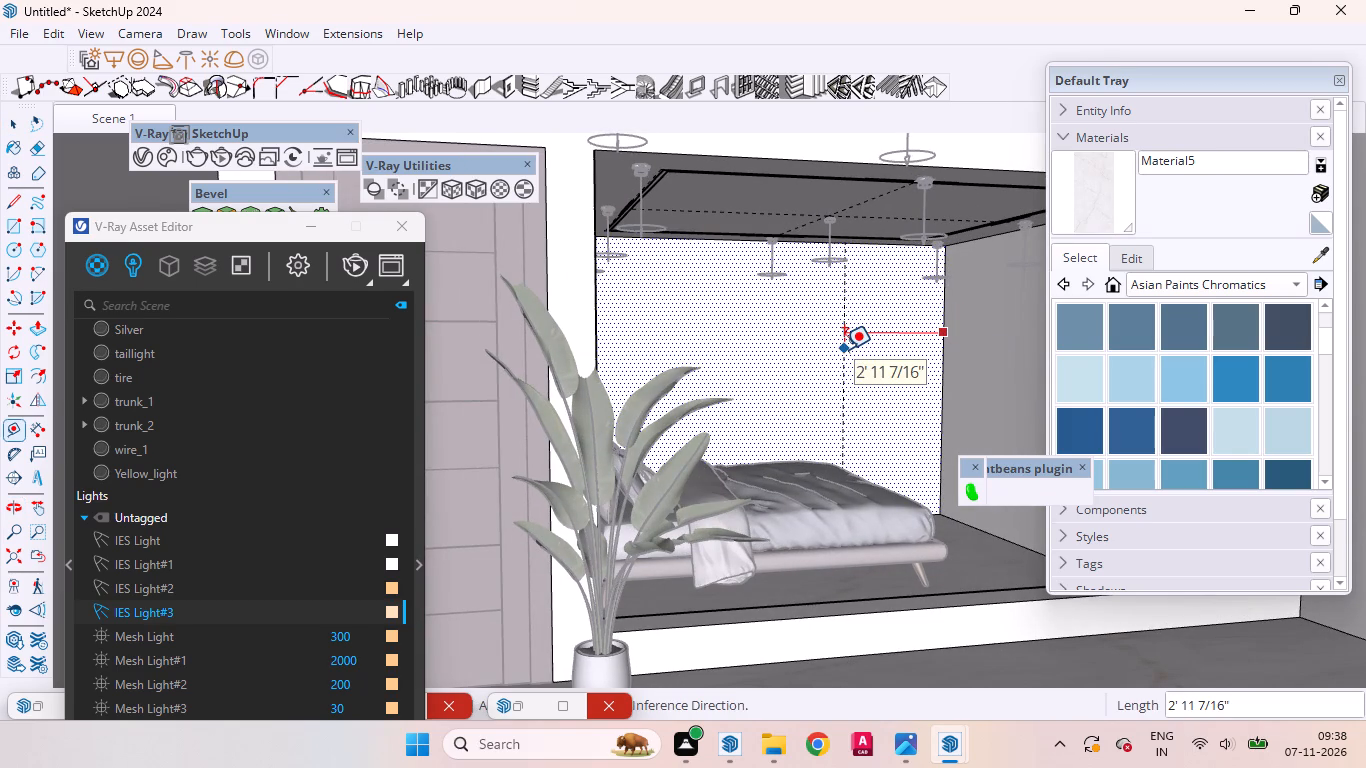
pyautogui.click(836, 351)
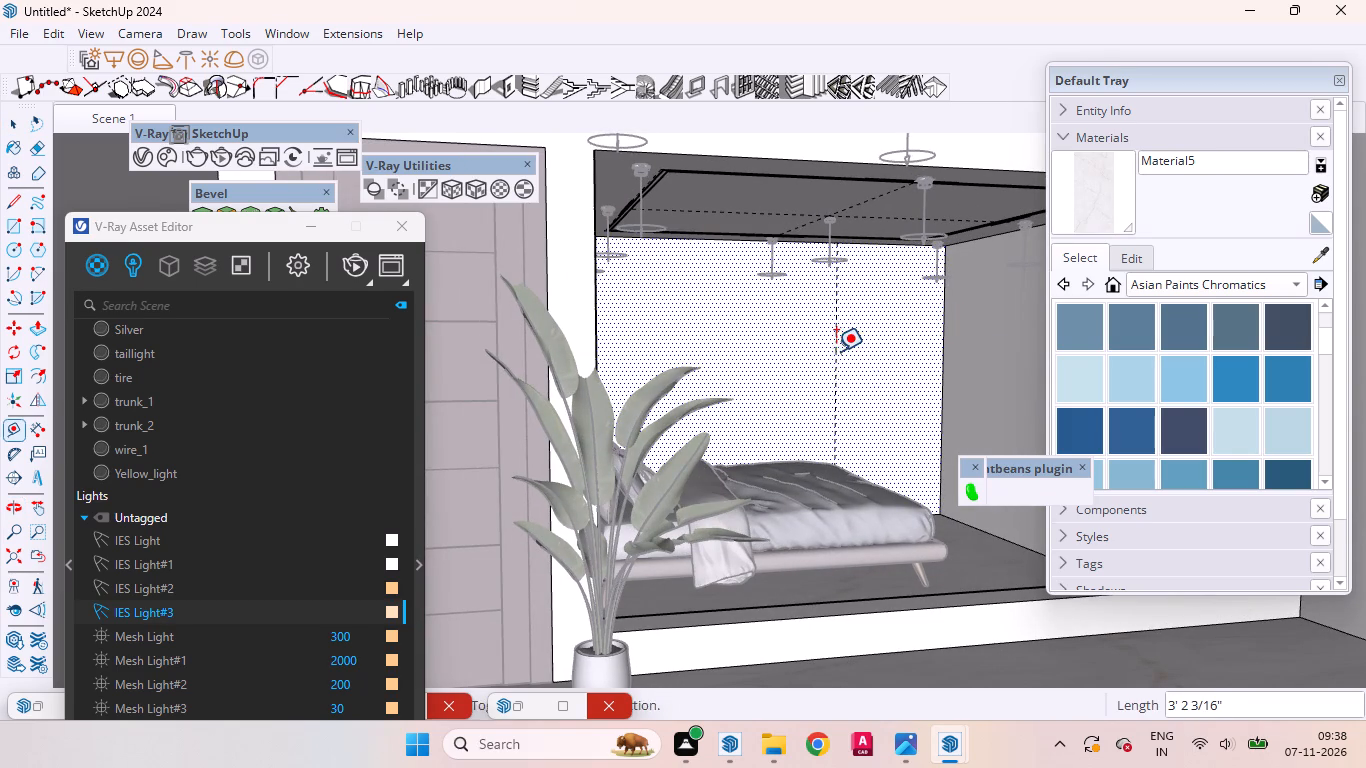
# Add a second vertical guide on the back wall, 4' from the first one toward the headboard.
pyautogui.moveTo(842, 388); pyautogui.dragTo(778, 368, button='middle')
pyautogui.click(882, 369)
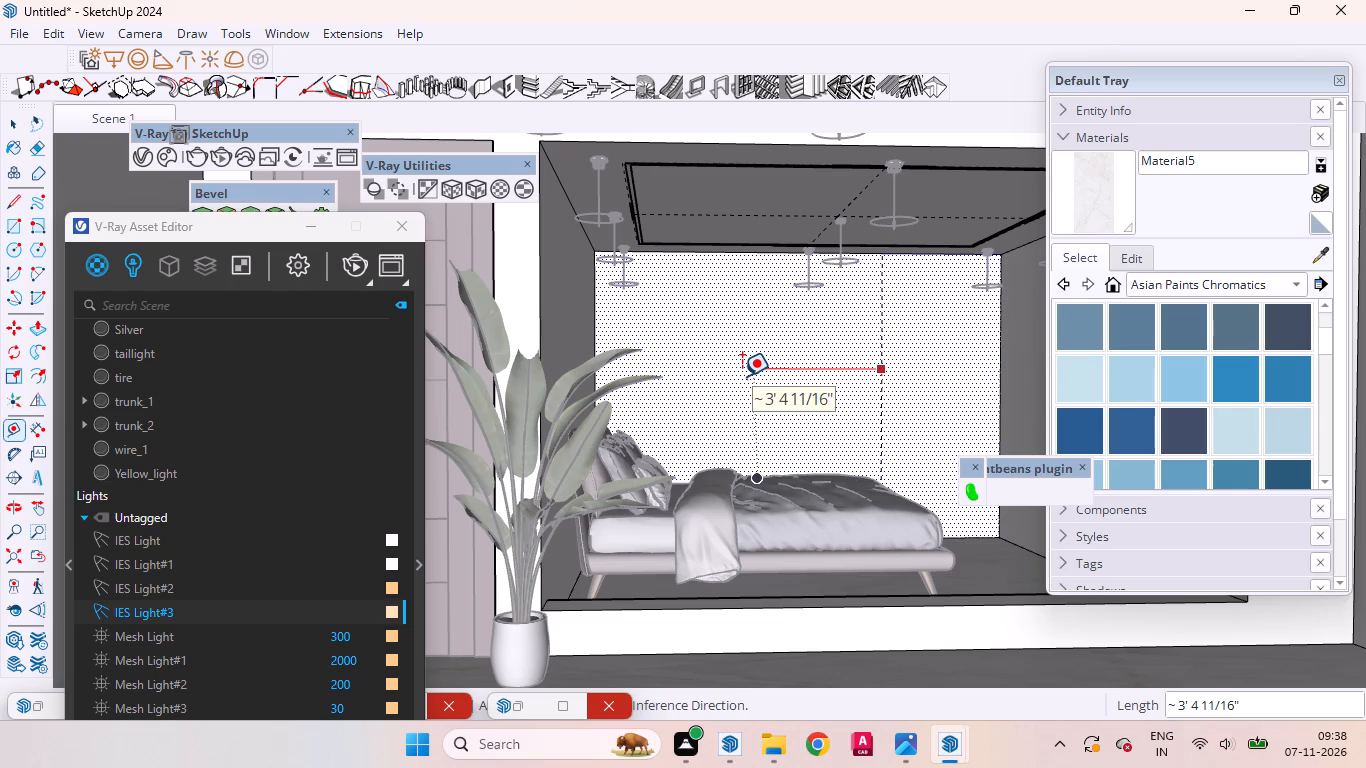
pyautogui.press('4')
pyautogui.press("'")
pyautogui.press('Return')
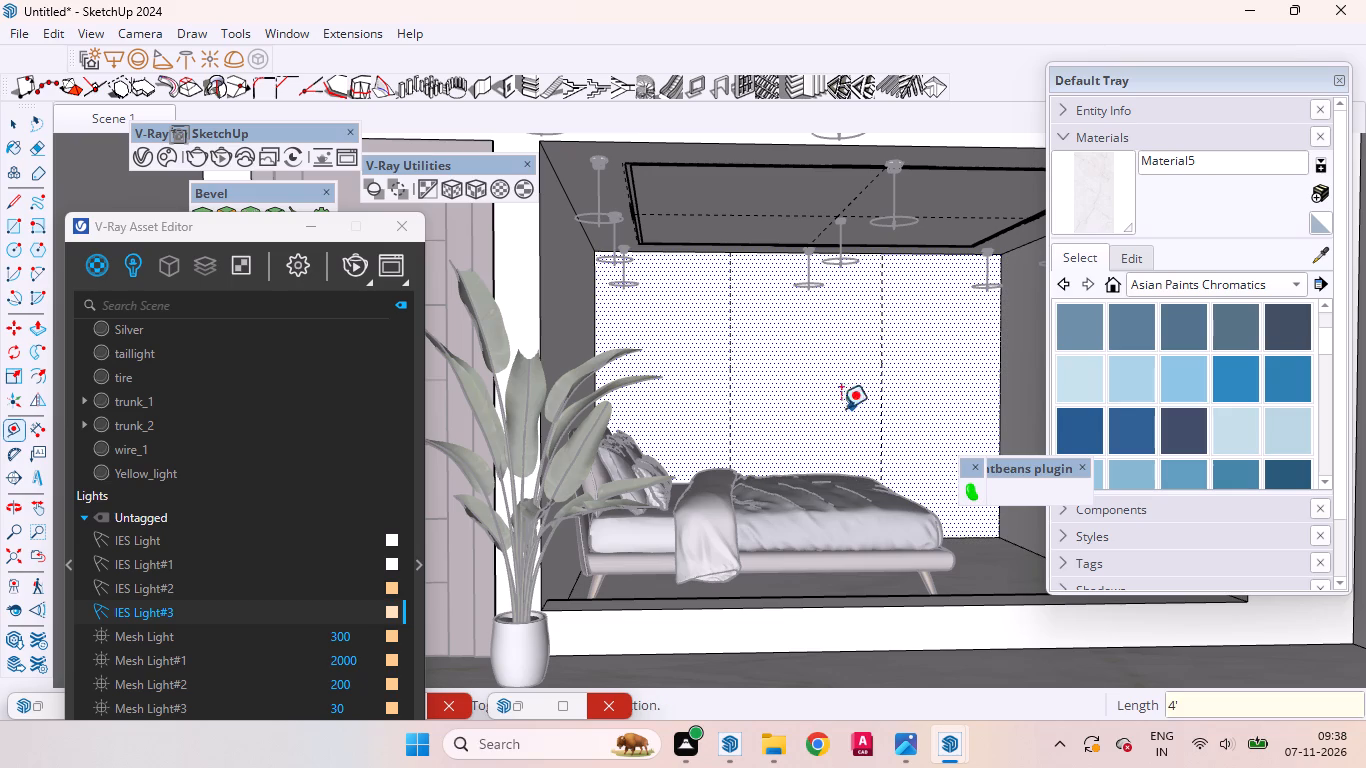
# Add a horizontal guide on the back wall, 3' above its bottom edge.
pyautogui.moveTo(856, 430); pyautogui.dragTo(766, 480, button='middle')
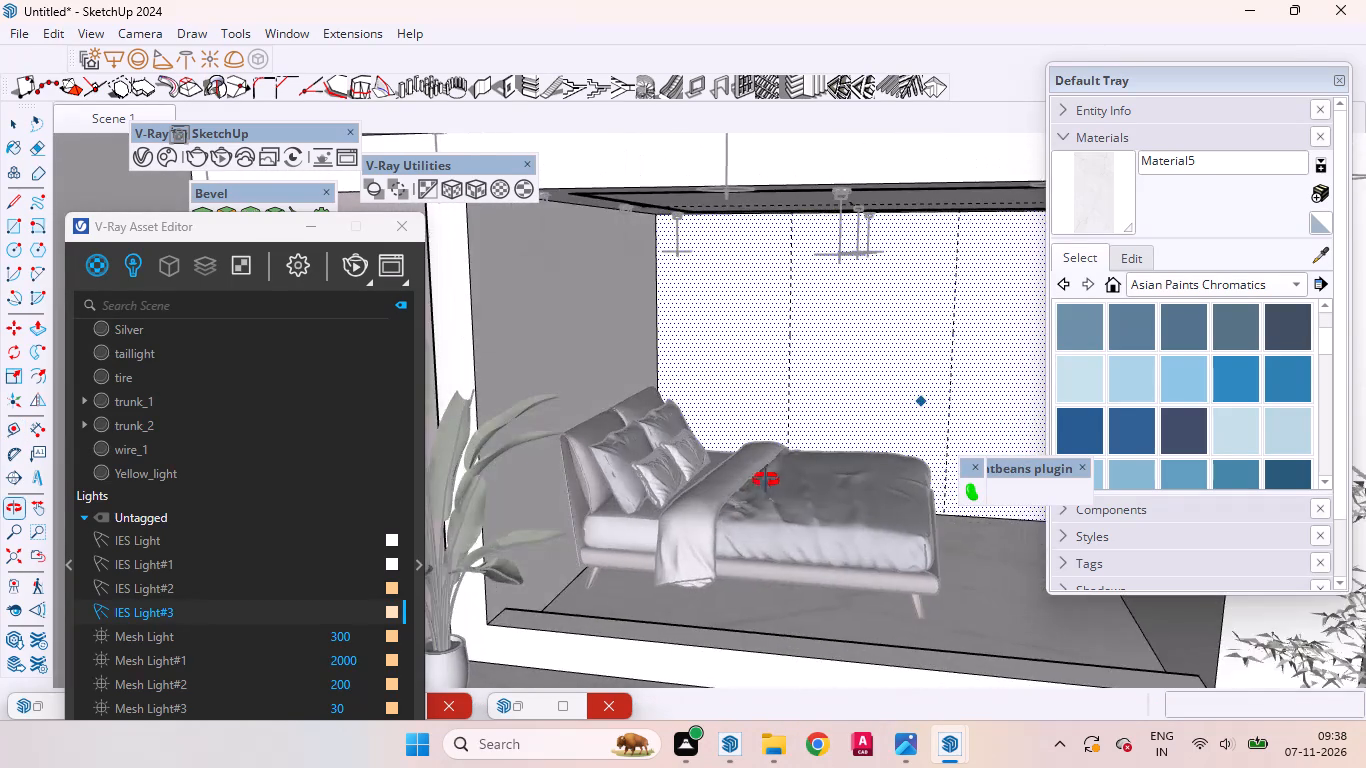
pyautogui.moveTo(766, 480); pyautogui.dragTo(769, 474, button='middle')
pyautogui.scroll(4, 894, 321)
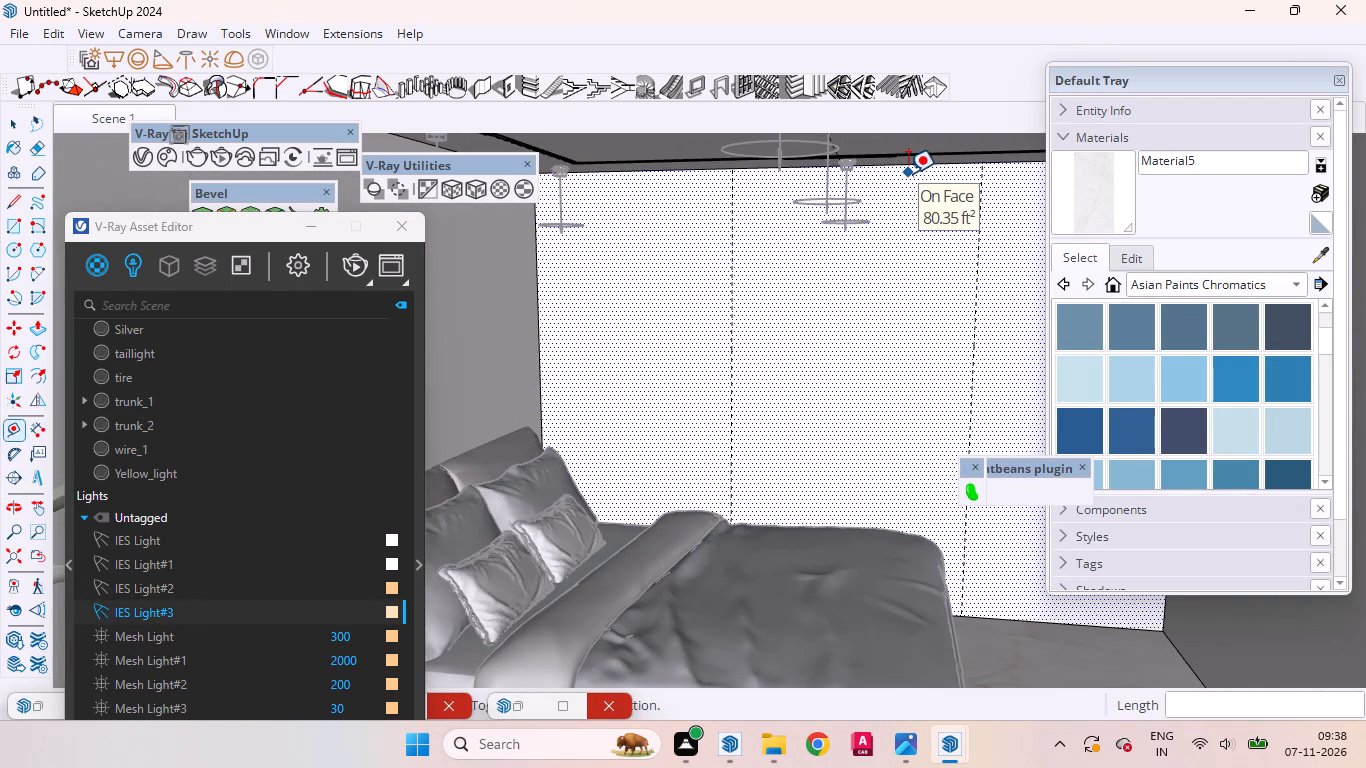
pyautogui.moveTo(946, 422); pyautogui.dragTo(887, 409, button='middle')
pyautogui.scroll(1, 902, 427)
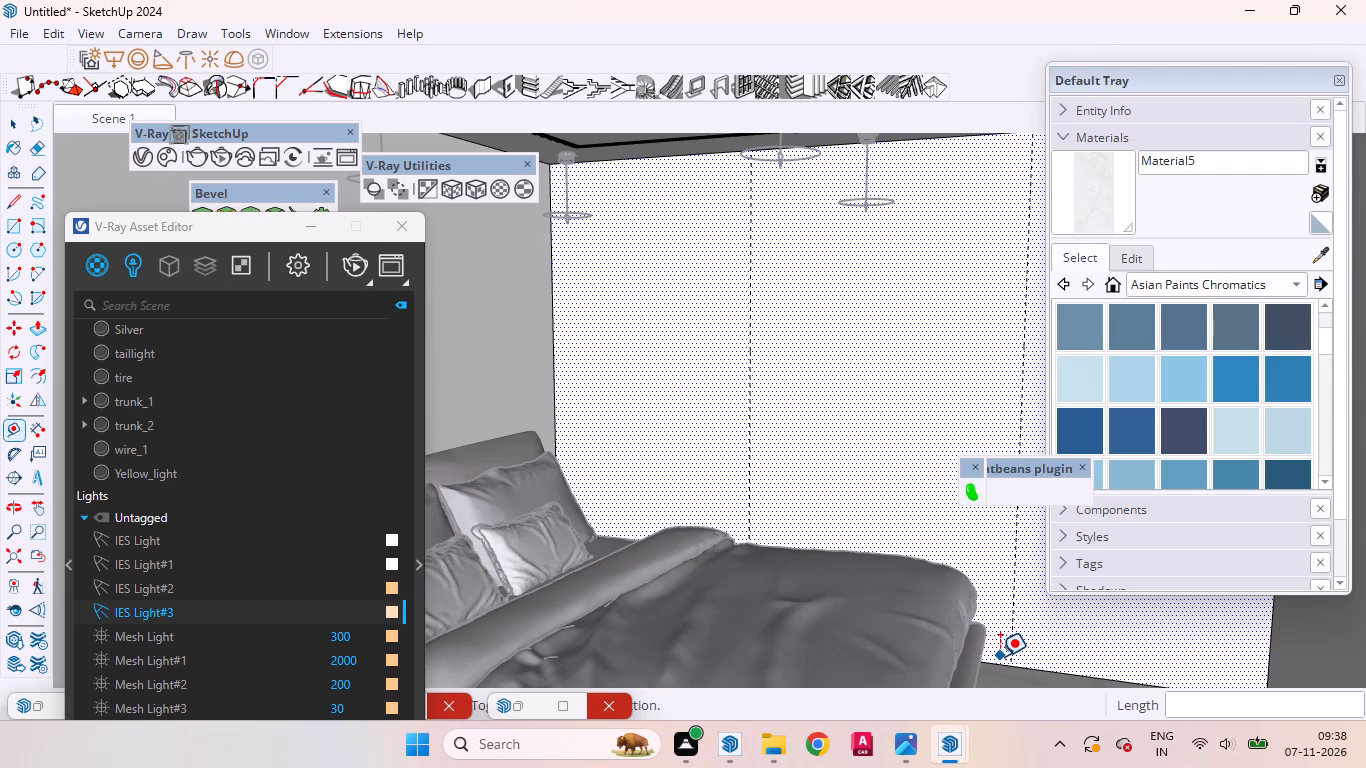
pyautogui.click(1001, 659)
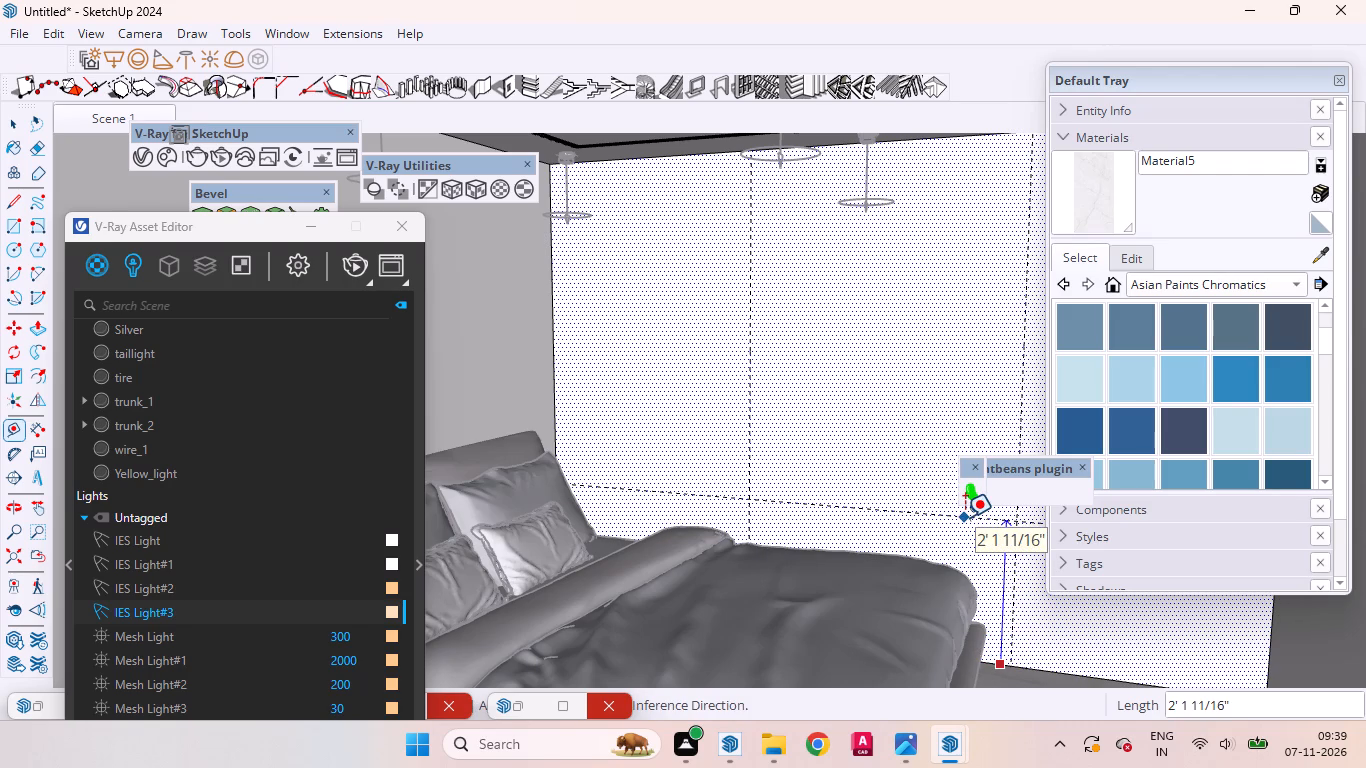
pyautogui.write("3'")
pyautogui.press('Return')
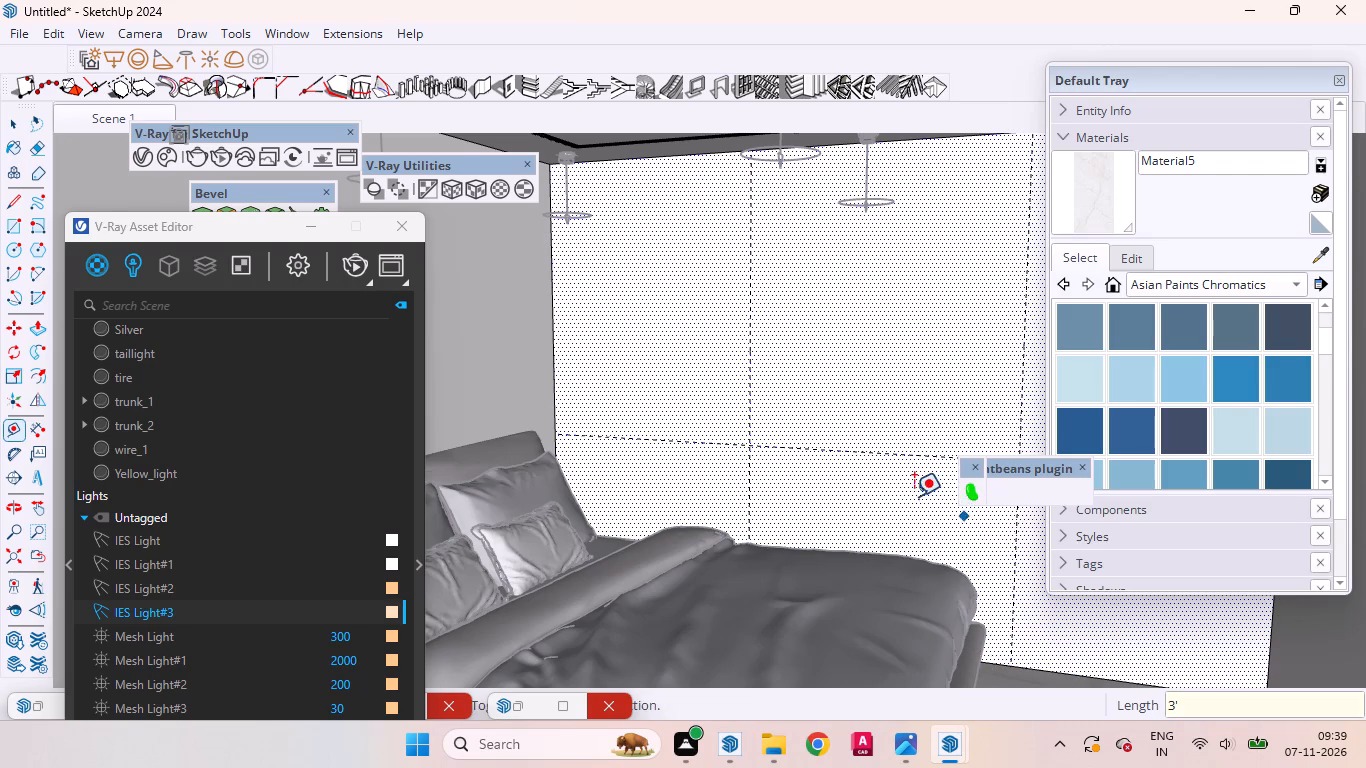
# Add another horizontal guide on the back wall, 4' above the first horizontal guide.
pyautogui.moveTo(886, 501); pyautogui.dragTo(1019, 480, button='middle')
pyautogui.click(799, 451)
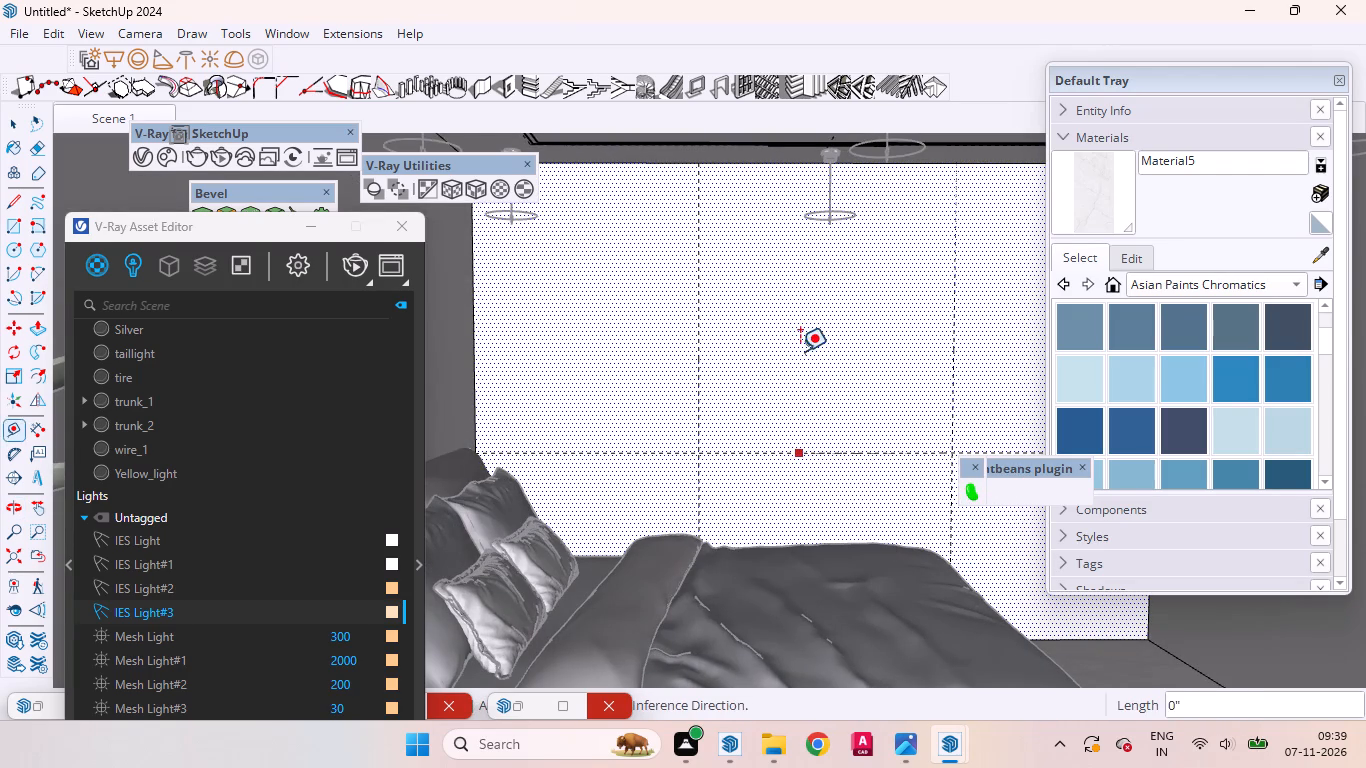
pyautogui.write("4'")
pyautogui.press('Return')
pyautogui.press('space')
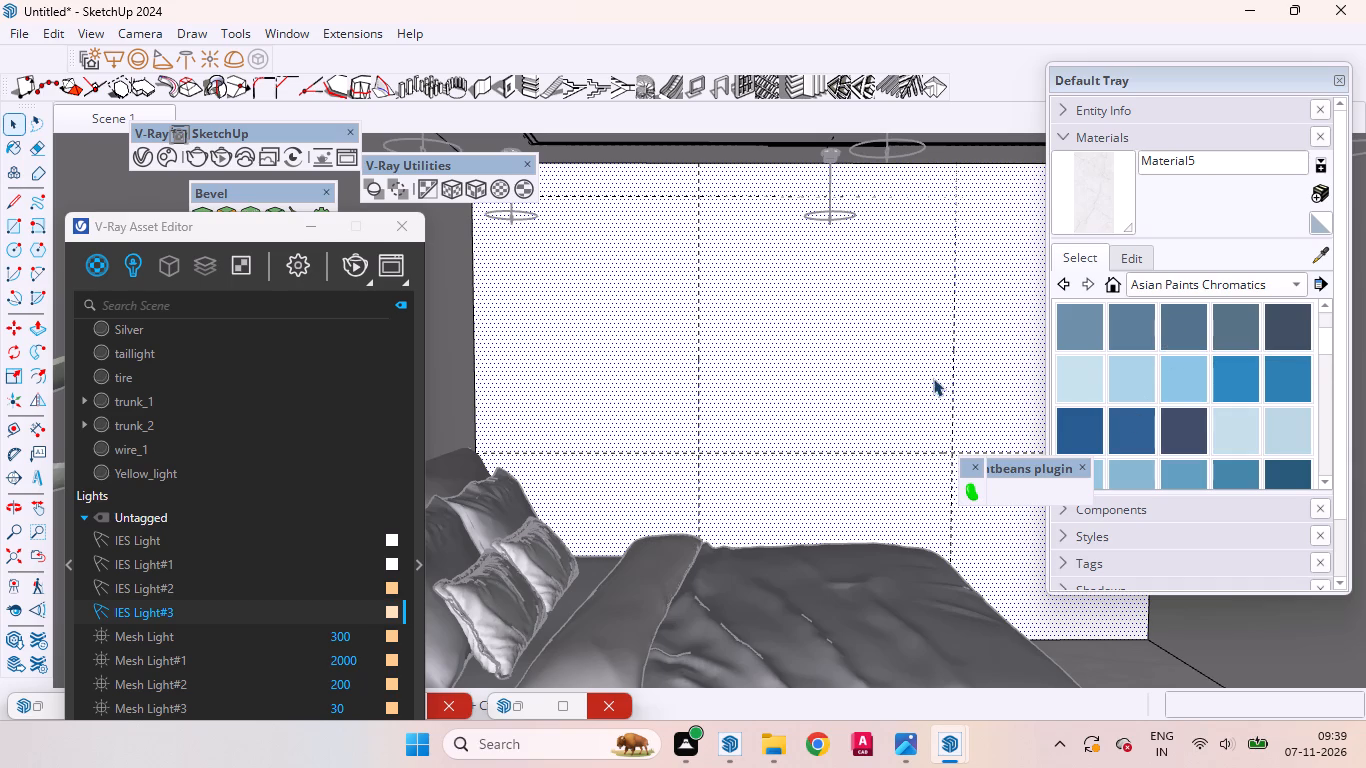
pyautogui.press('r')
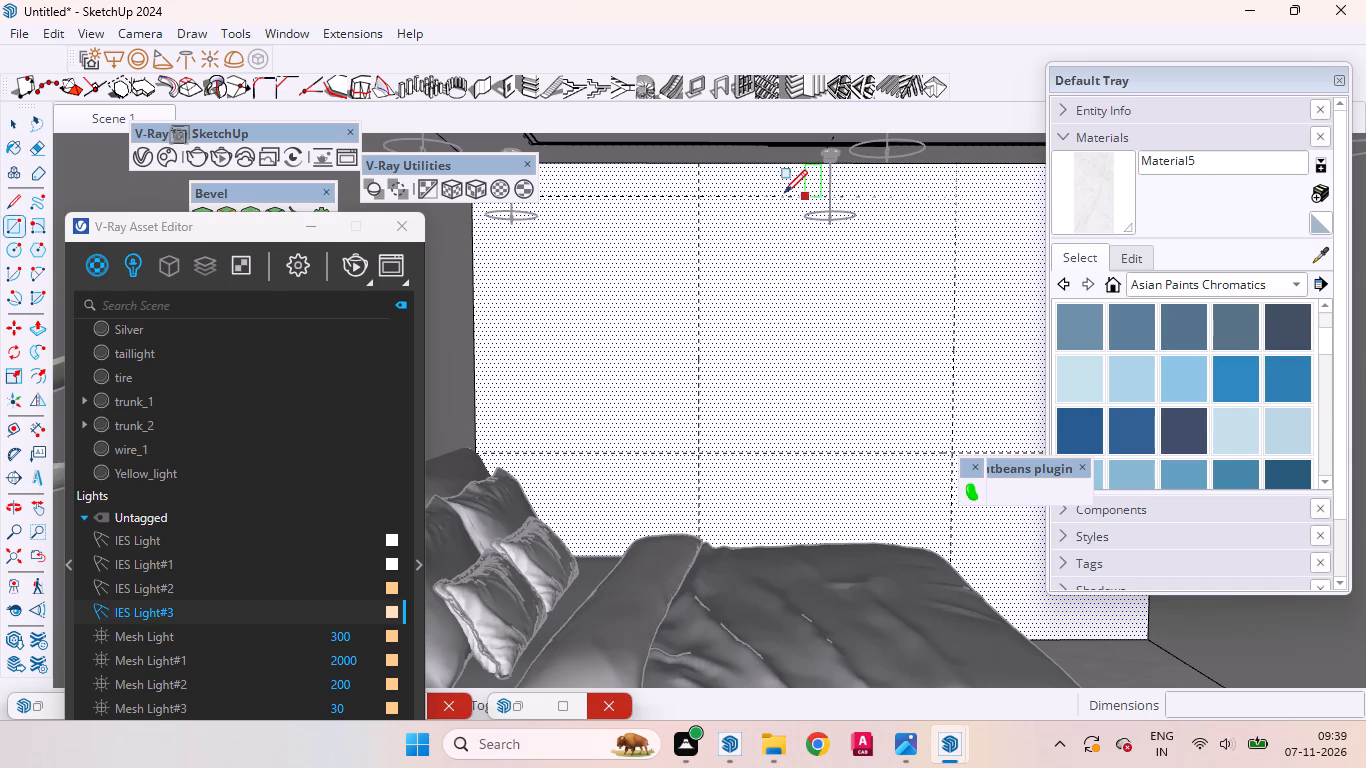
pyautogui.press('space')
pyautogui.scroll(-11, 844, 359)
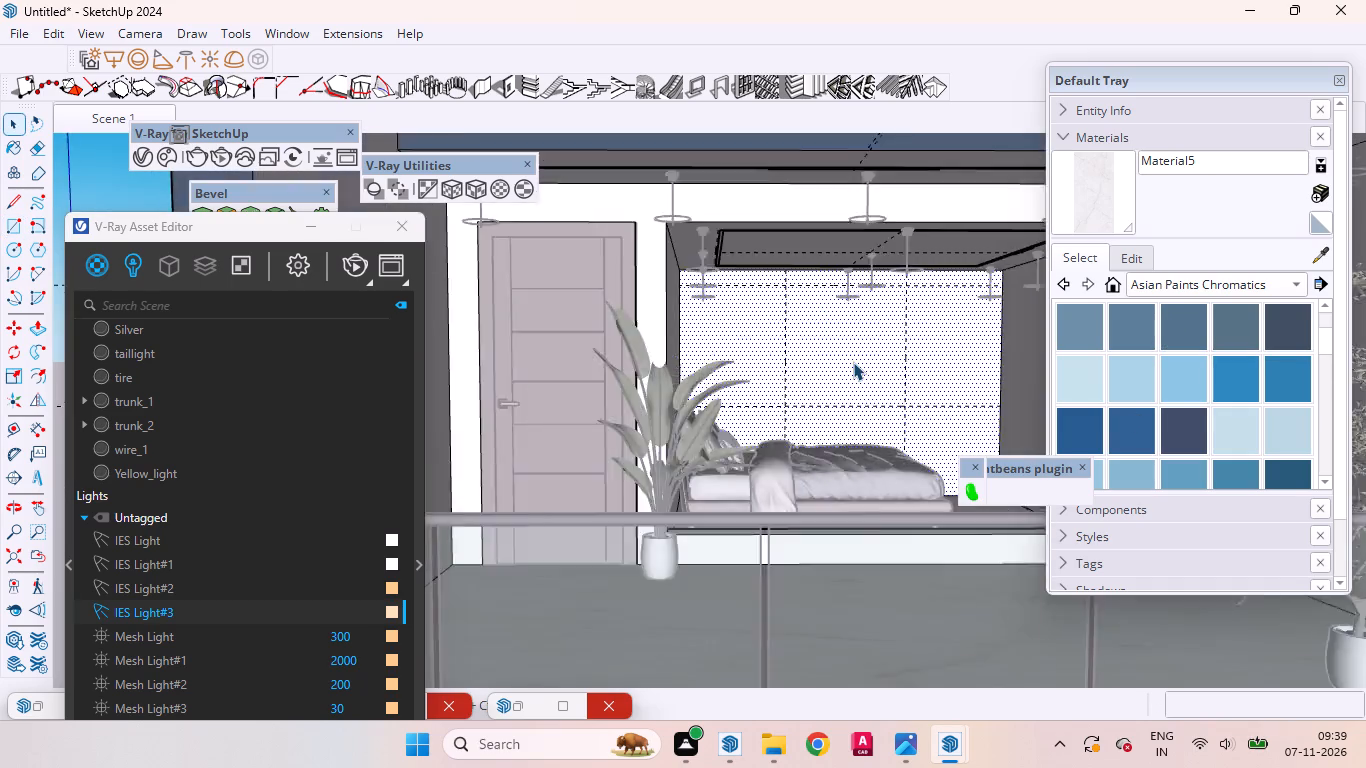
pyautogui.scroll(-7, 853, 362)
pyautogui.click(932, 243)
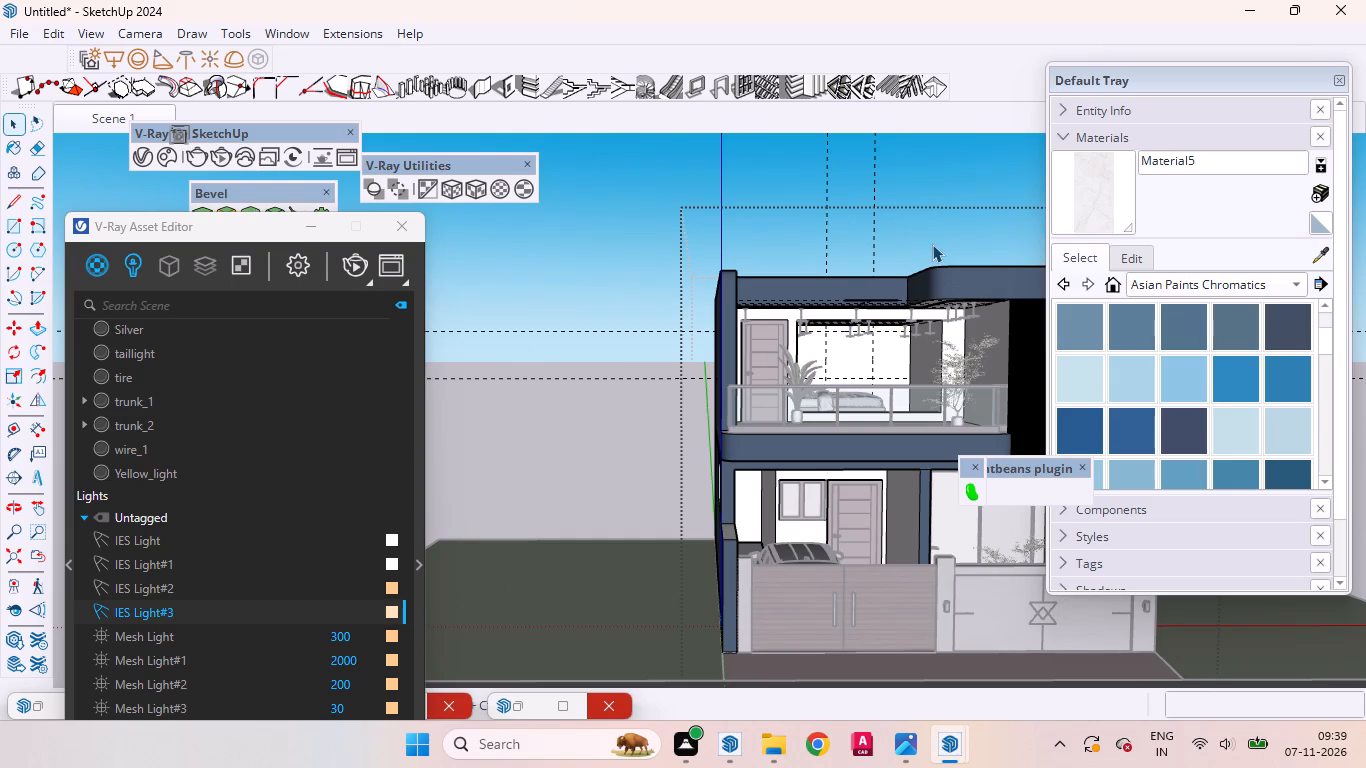
# Finish editing the house group and start a new empty group.
pyautogui.tripleClick(932, 236)
pyautogui.rightClick(933, 236)
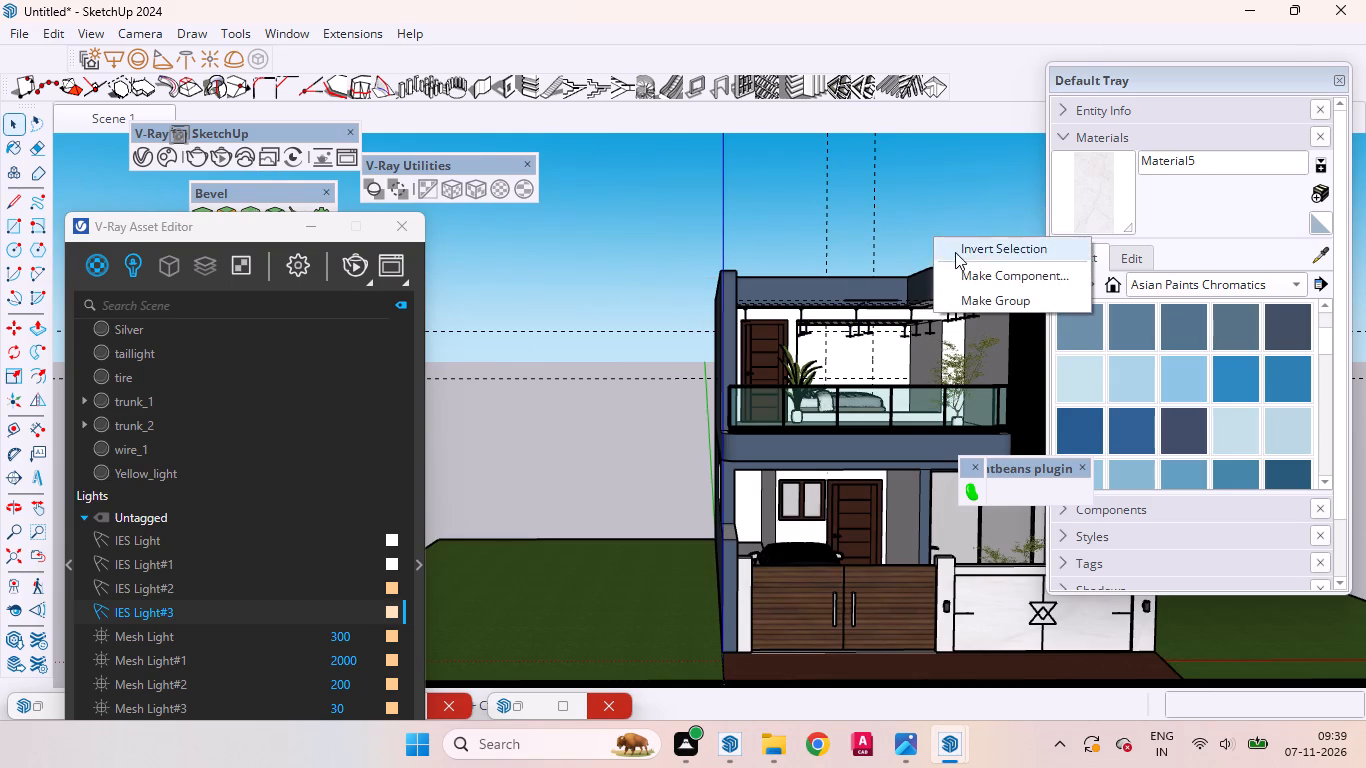
pyautogui.click(975, 302)
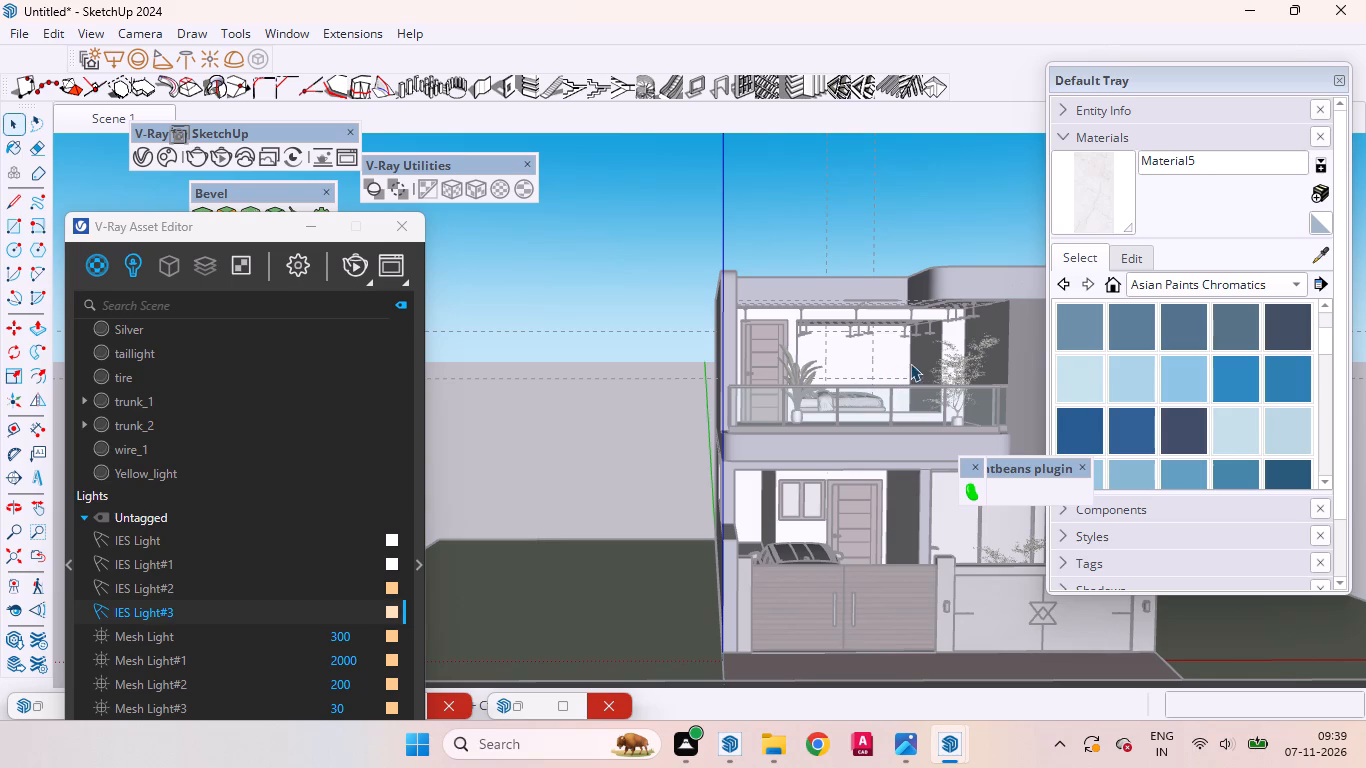
# Draw a 4' by 4' square on the back wall above the bed, using the guide intersections as its corners.
pyautogui.scroll(-1, 831, 424)
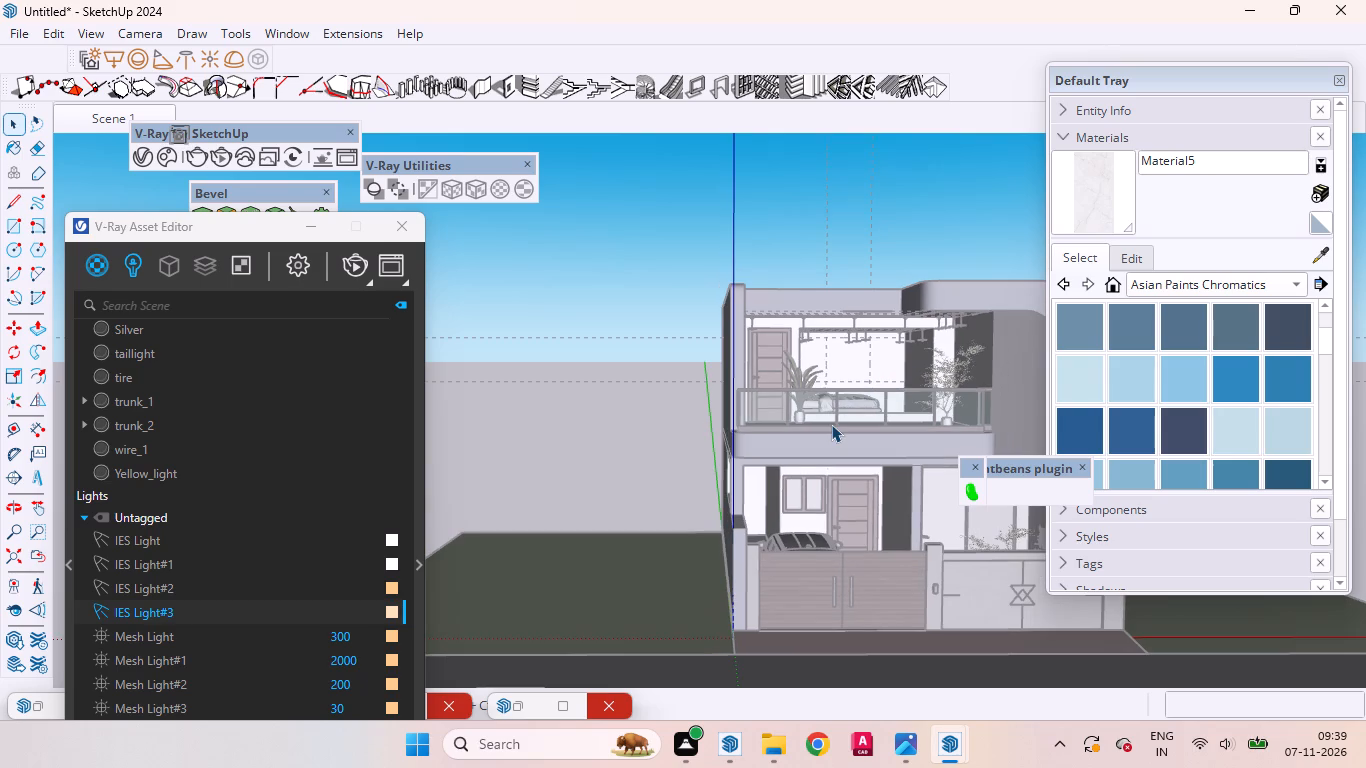
pyautogui.scroll(2, 951, 409)
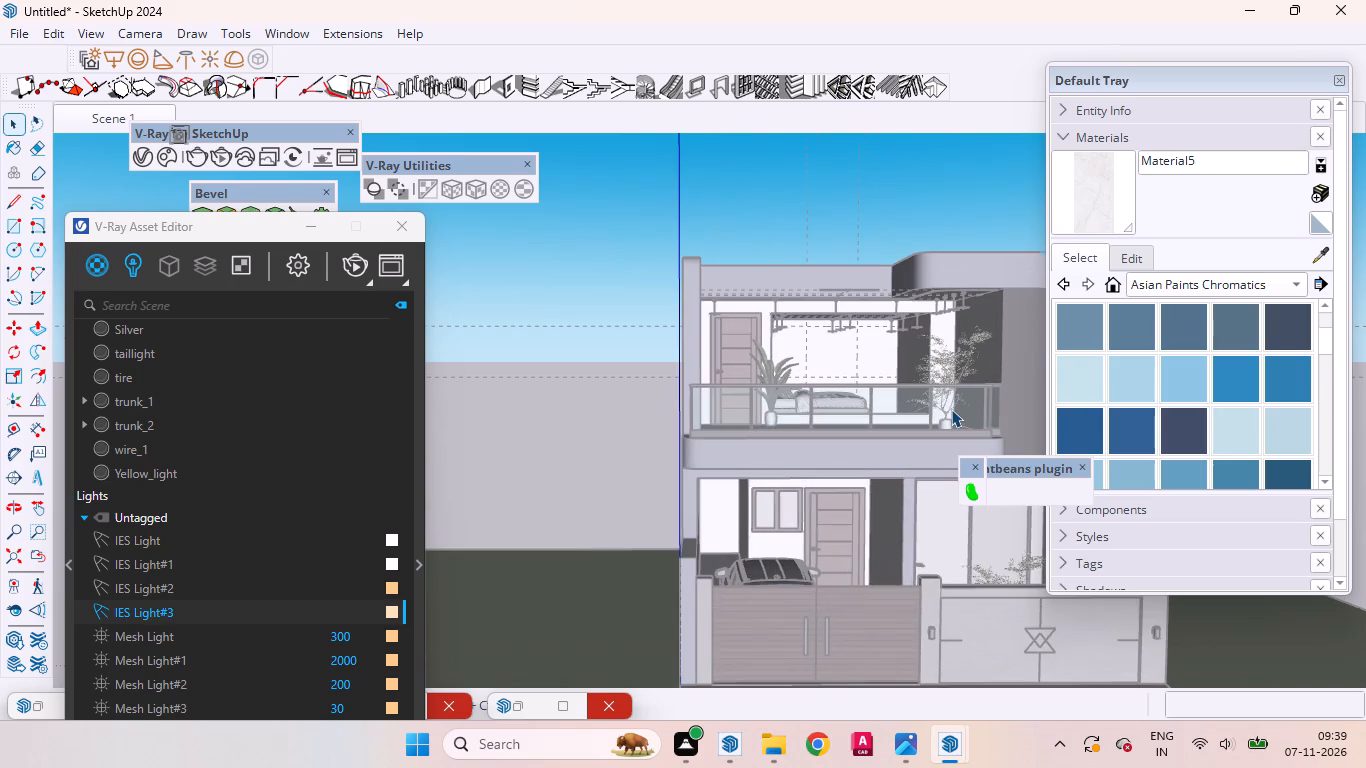
pyautogui.scroll(-1, 951, 409)
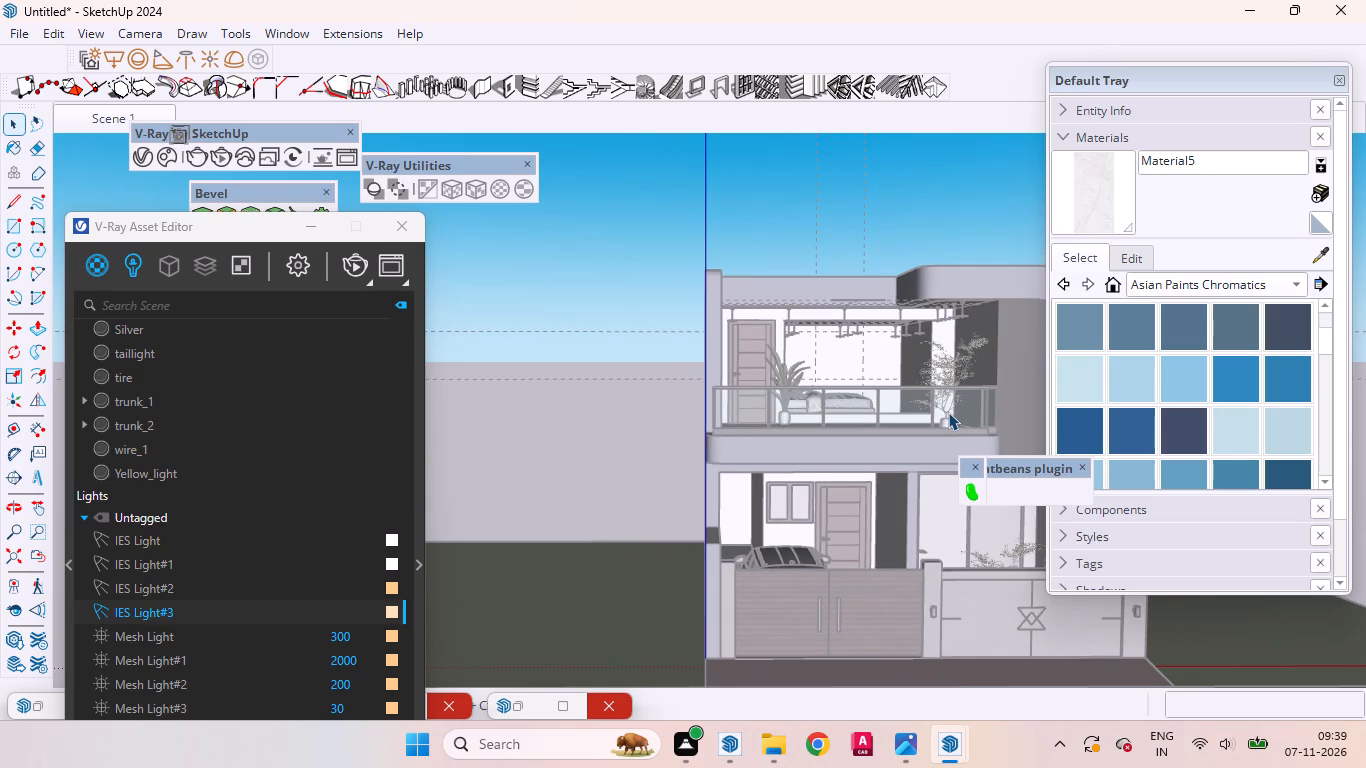
pyautogui.scroll(2, 948, 412)
pyautogui.scroll(-1, 948, 412)
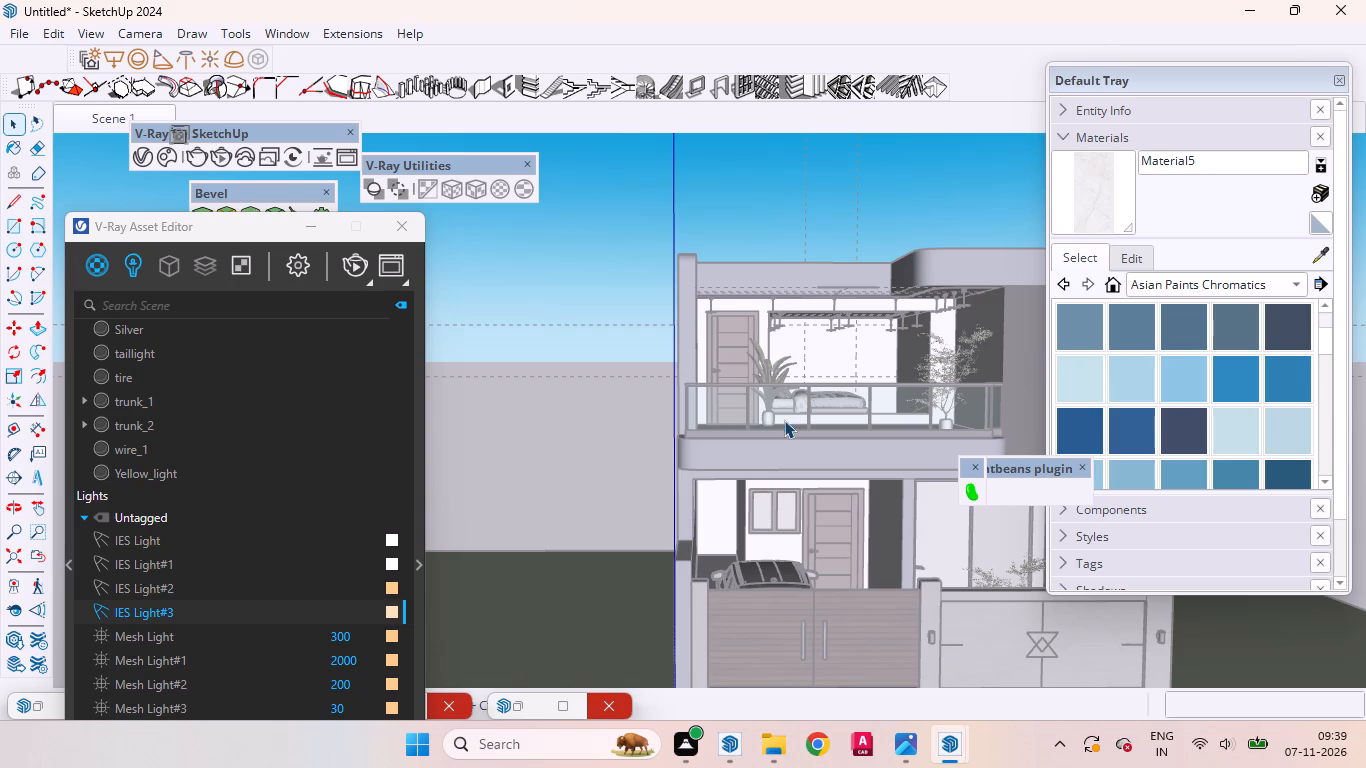
pyautogui.press('r')
pyautogui.scroll(11, 829, 363)
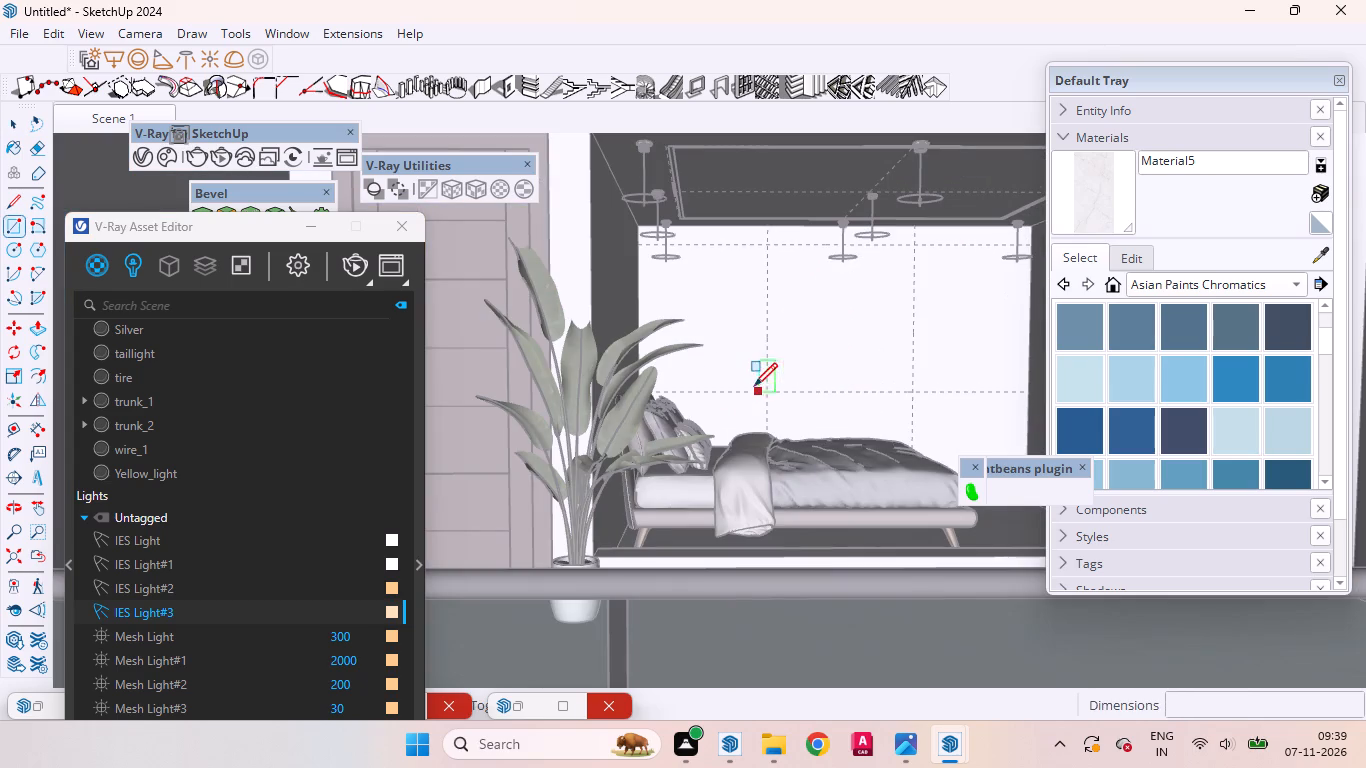
pyautogui.click(770, 389)
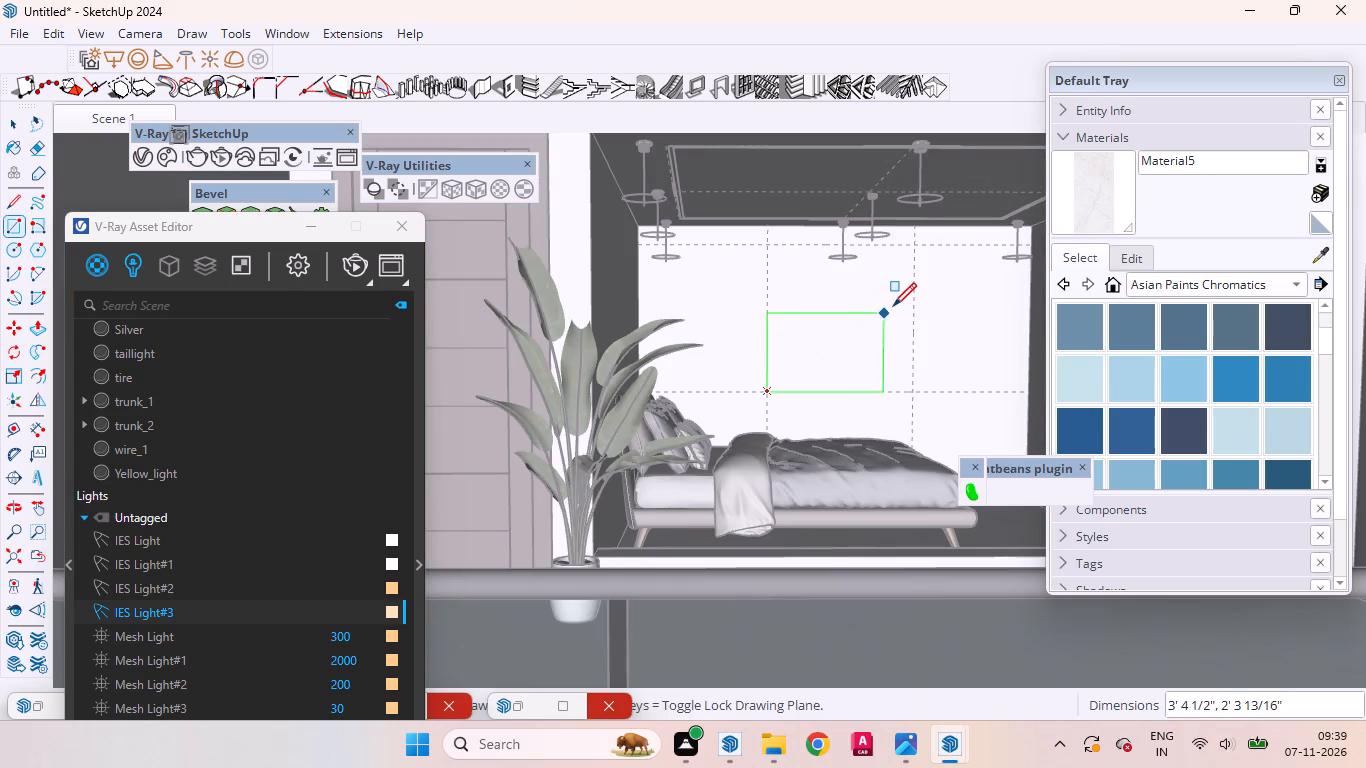
pyautogui.click(911, 248)
# Extrude the square face with Push/Pull by 20 mm to form a panel on the back wall.
pyautogui.press('p')
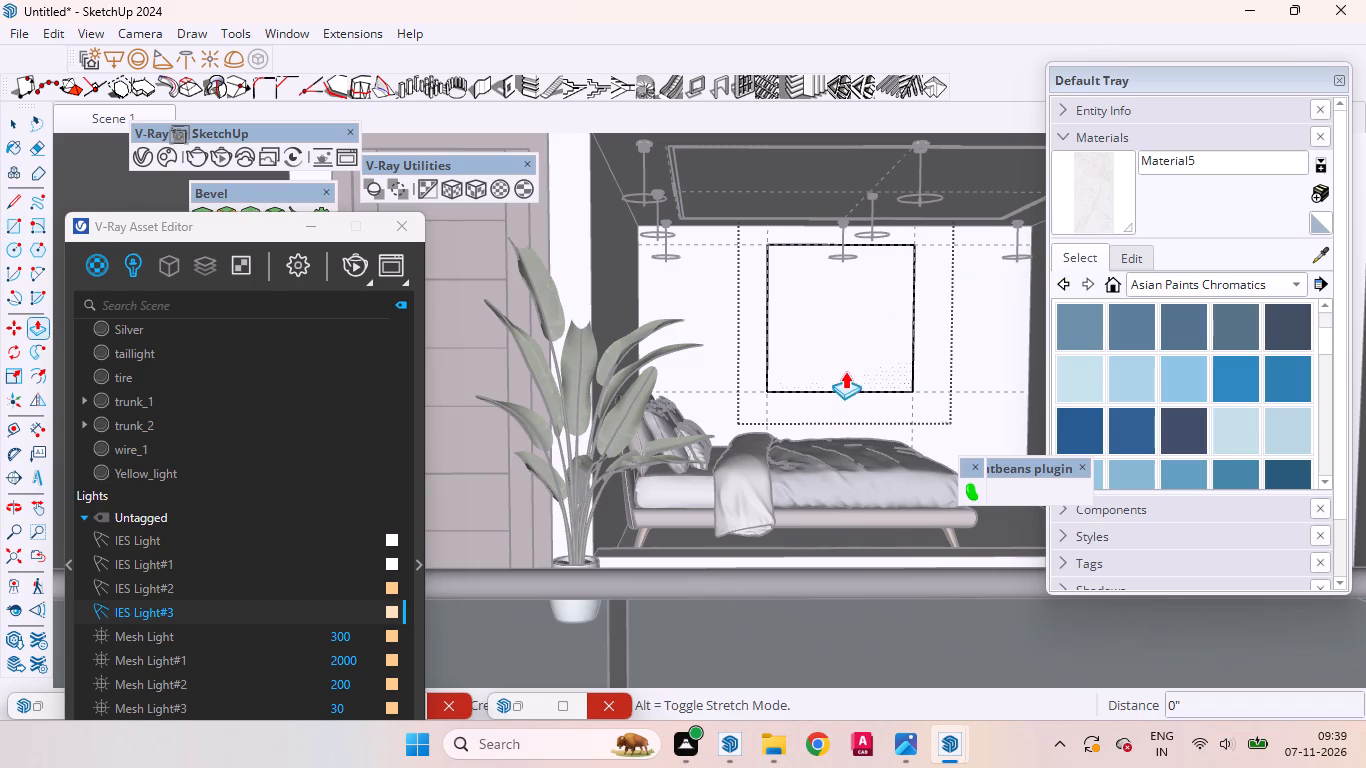
pyautogui.click(845, 368)
pyautogui.write('20m m')
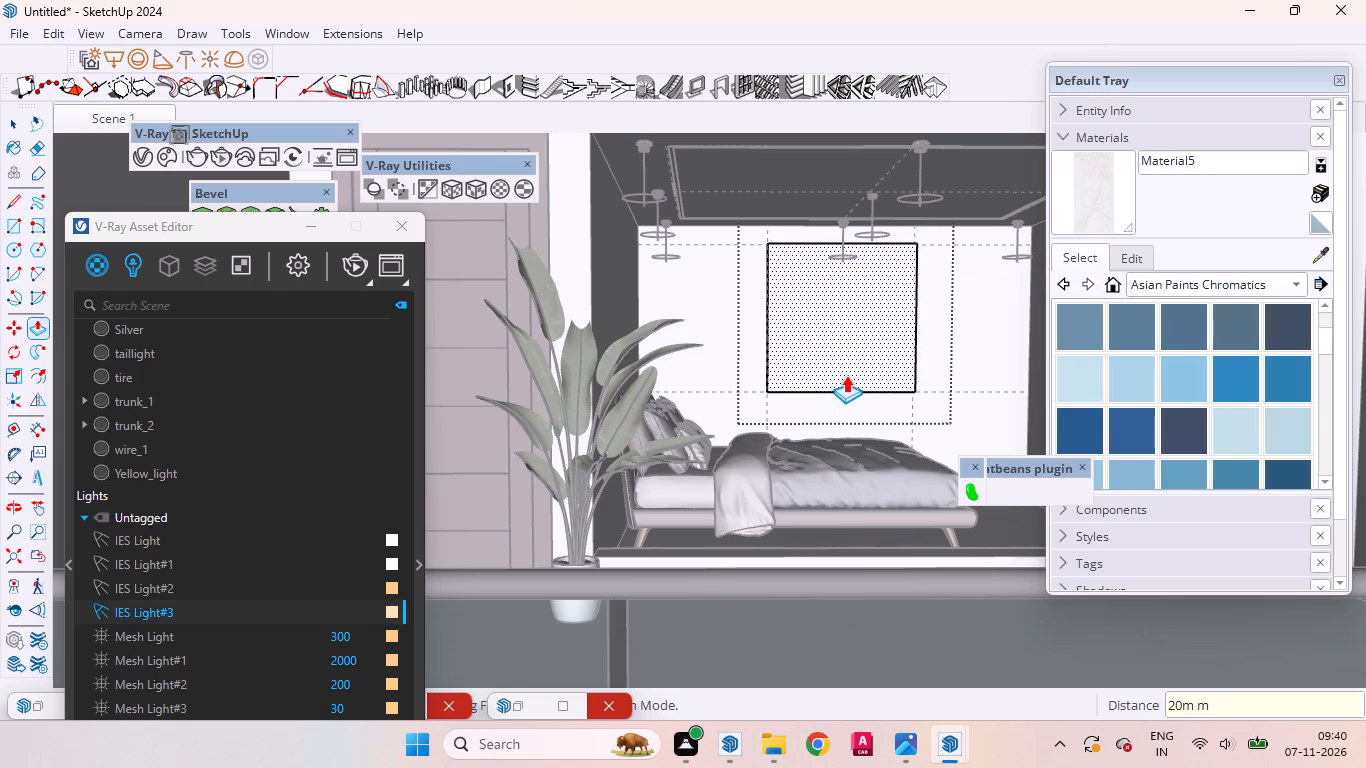
pyautogui.press('Return')
pyautogui.press('space')
# Push/Pull the panel's front face by a further 10 mm.
pyautogui.scroll(-2, 810, 351)
pyautogui.scroll(1, 810, 350)
pyautogui.scroll(-1, 810, 350)
pyautogui.scroll(2, 810, 350)
pyautogui.moveTo(819, 374); pyautogui.dragTo(888, 406, button='middle')
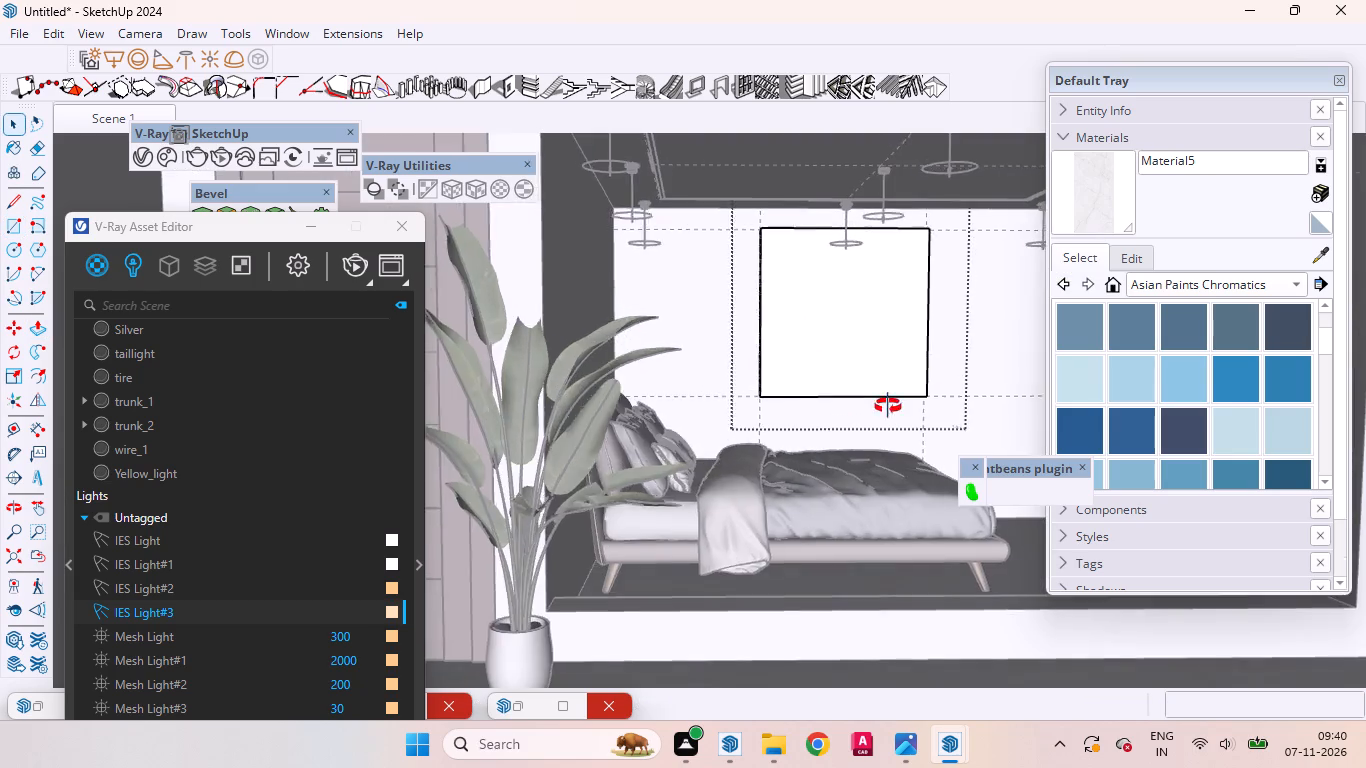
pyautogui.moveTo(888, 406); pyautogui.dragTo(901, 414, button='middle')
pyautogui.scroll(-9, 827, 388)
pyautogui.scroll(12, 758, 320)
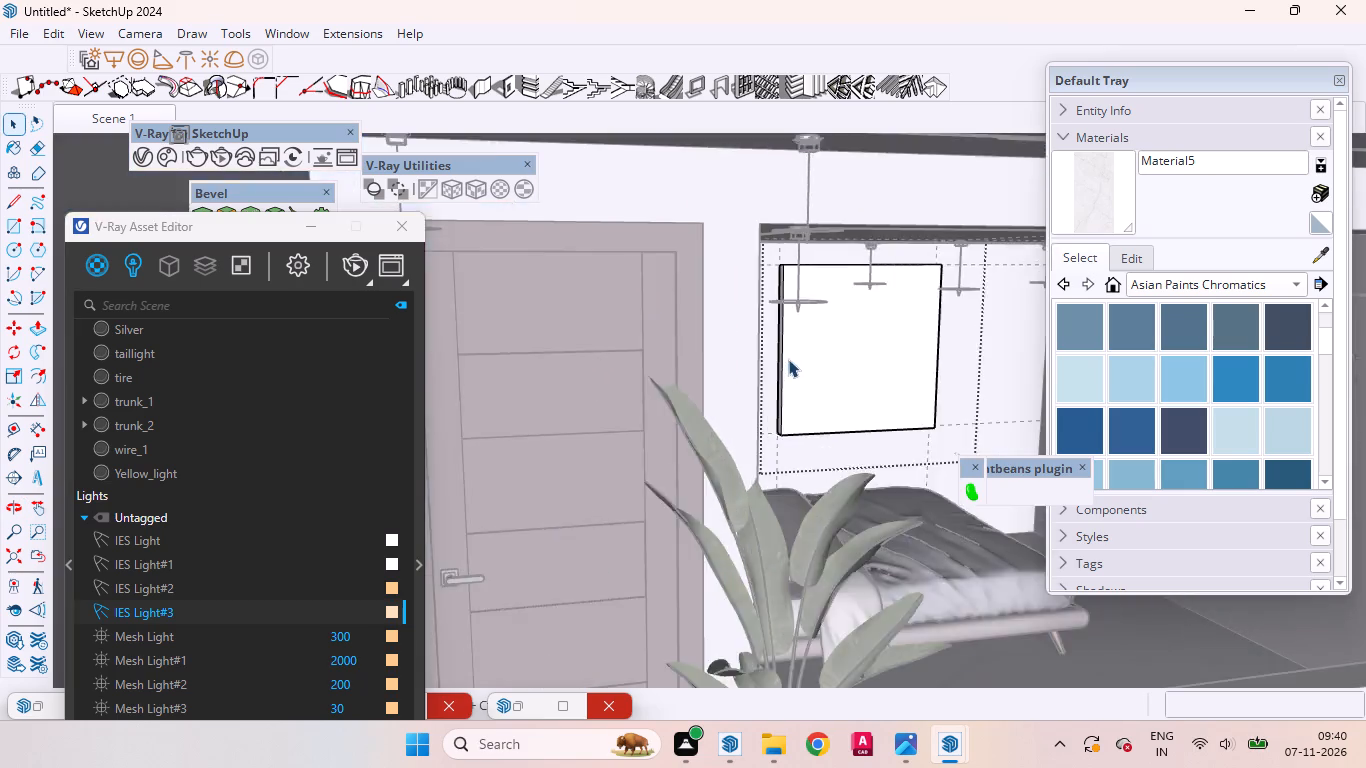
pyautogui.scroll(8, 788, 359)
pyautogui.moveTo(800, 417); pyautogui.dragTo(786, 413, button='middle')
pyautogui.click(821, 430)
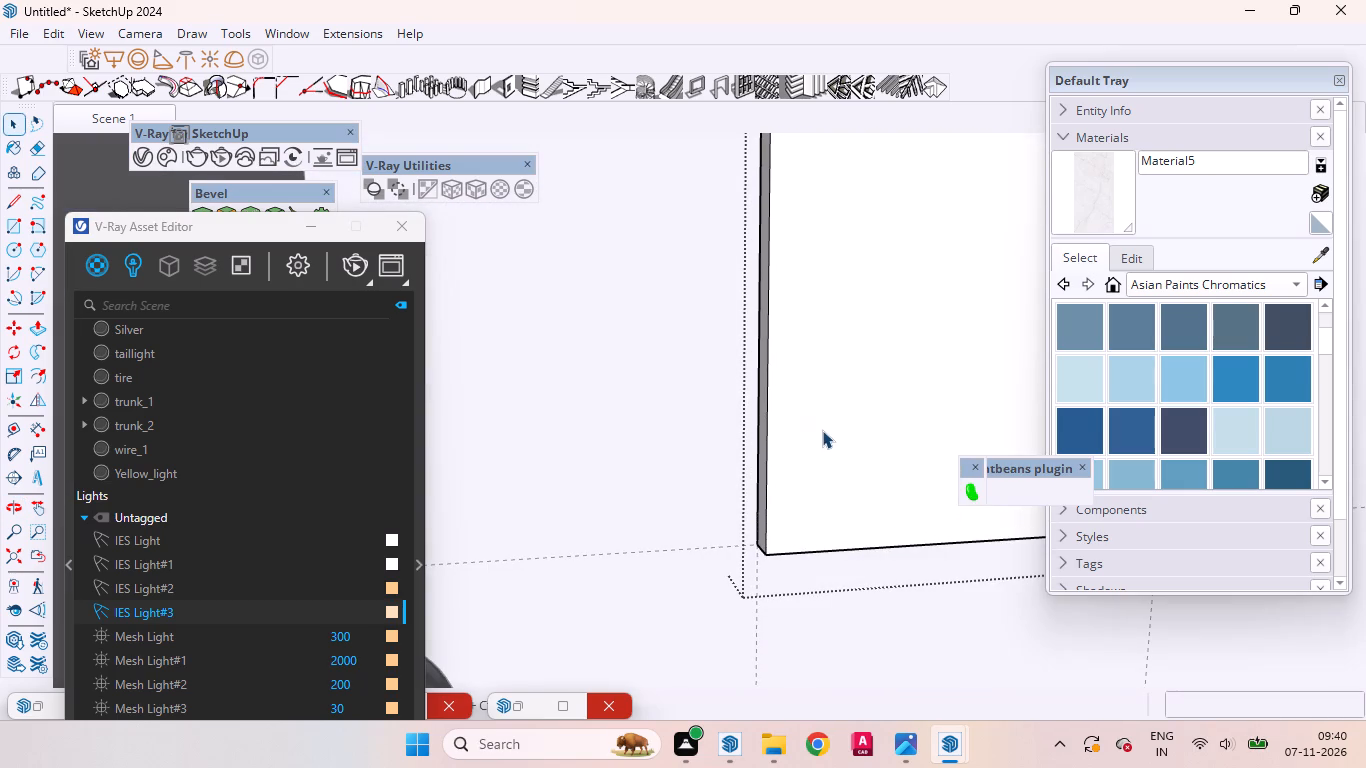
pyautogui.press('p')
pyautogui.click(834, 425)
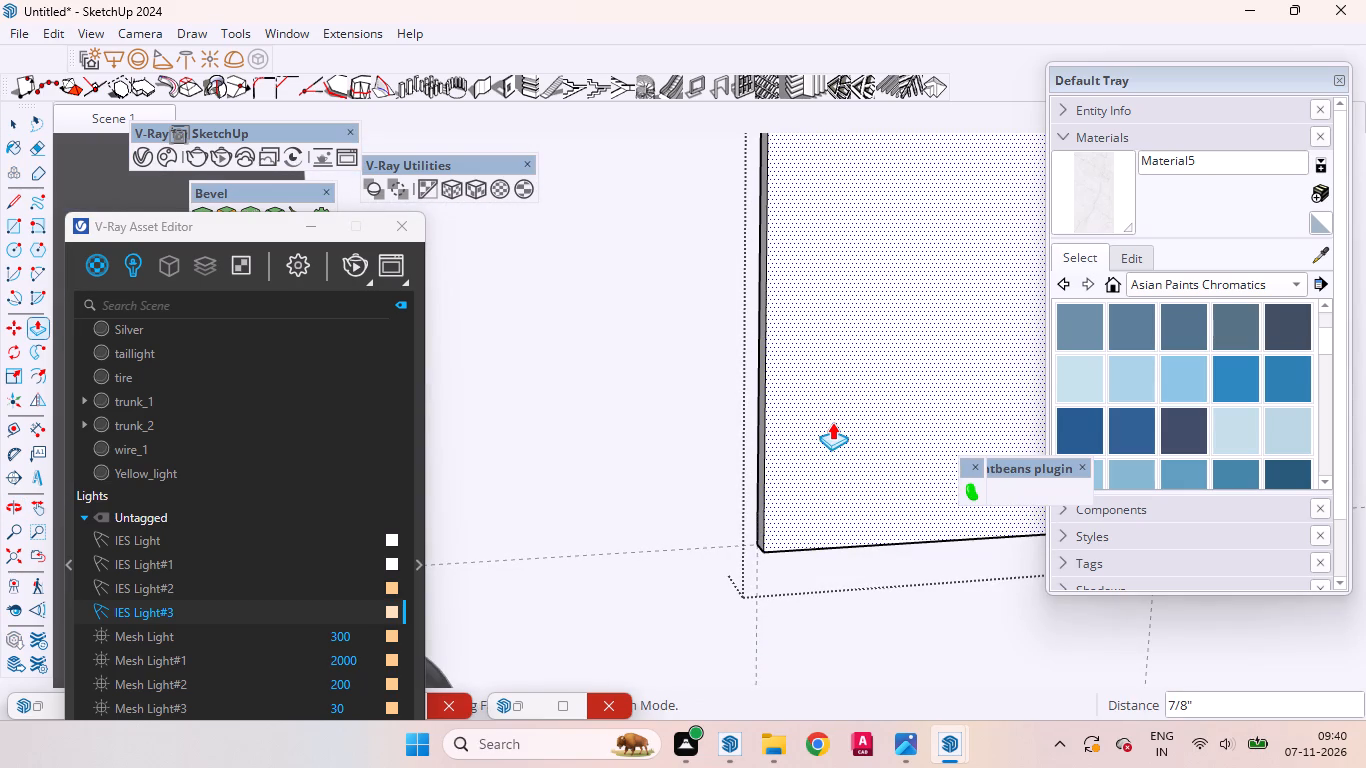
pyautogui.write('10mm')
pyautogui.press('Return')
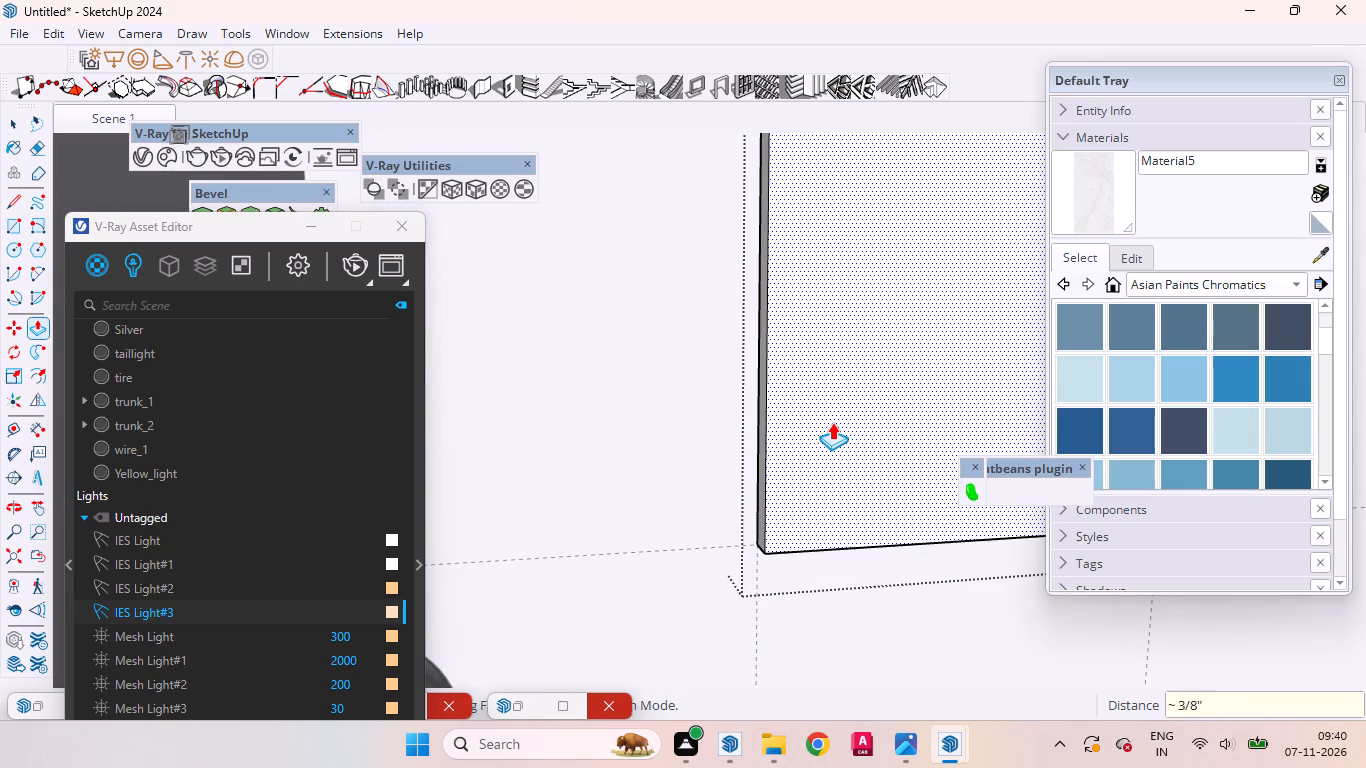
pyautogui.press('space')
# Push the panel's front face in toward the wall by 20 mm.
pyautogui.scroll(-2, 804, 470)
pyautogui.moveTo(784, 534); pyautogui.dragTo(745, 511, button='middle')
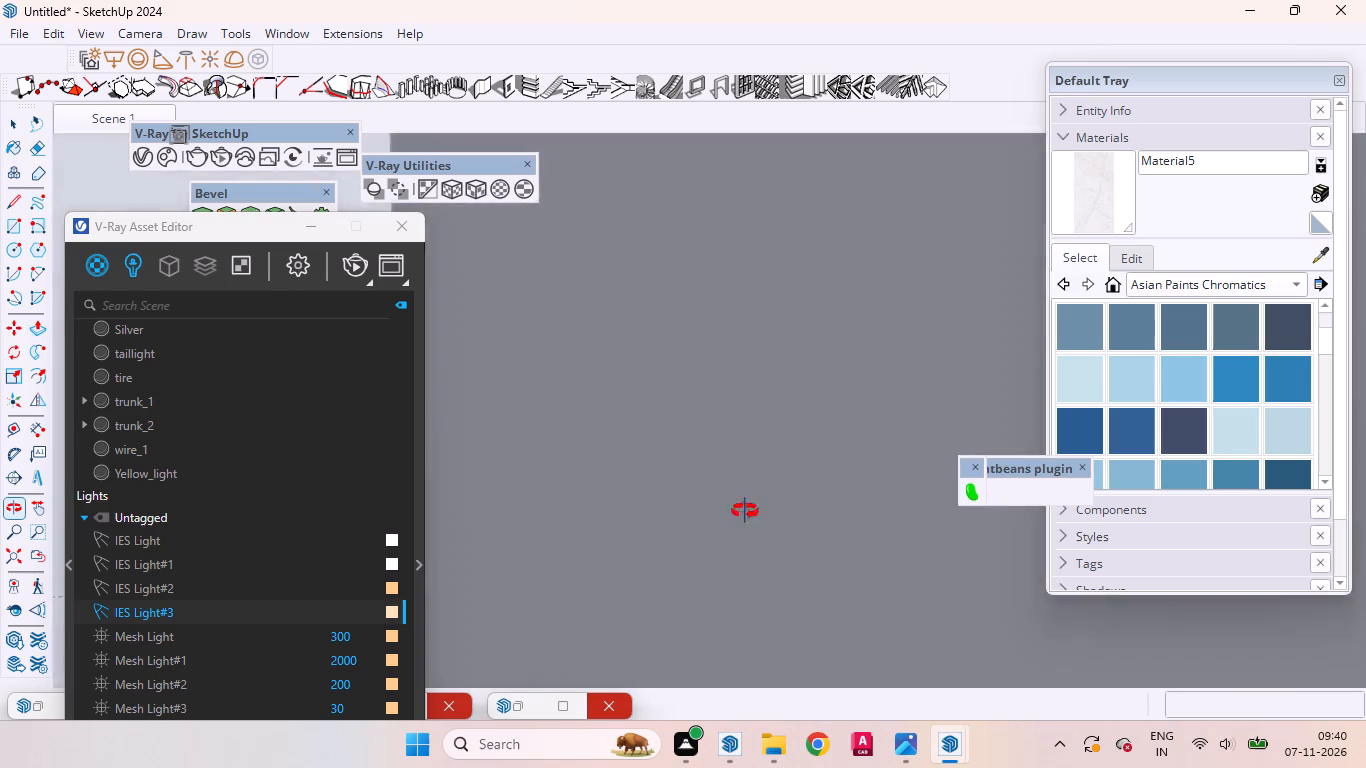
pyautogui.moveTo(745, 511); pyautogui.dragTo(738, 512, button='middle')
pyautogui.scroll(17, 844, 435)
pyautogui.moveTo(700, 526); pyautogui.dragTo(952, 553, button='middle')
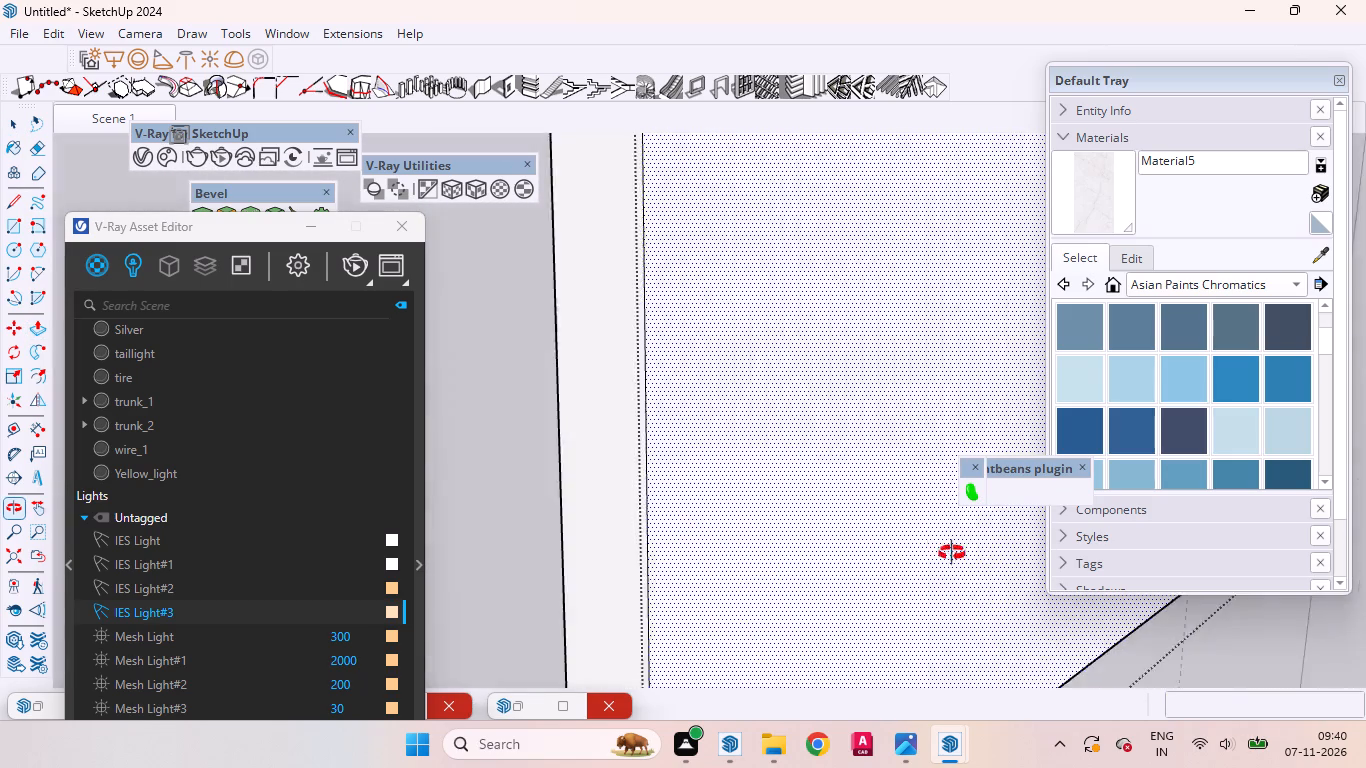
pyautogui.moveTo(952, 553); pyautogui.dragTo(988, 560, button='middle')
pyautogui.press('p')
pyautogui.moveTo(885, 524); pyautogui.dragTo(859, 517)
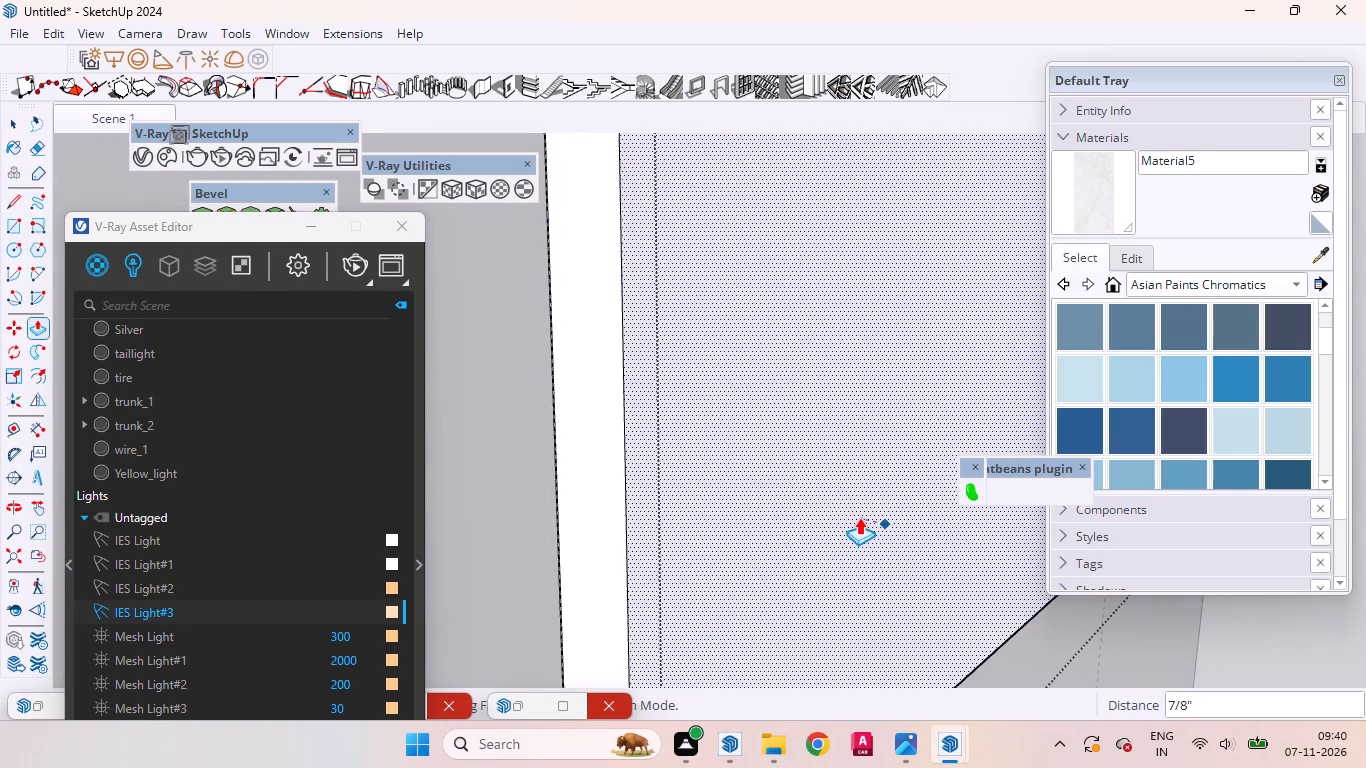
pyautogui.moveTo(859, 517); pyautogui.dragTo(849, 514)
pyautogui.write('20mm')
pyautogui.press('Return')
pyautogui.scroll(-9, 760, 397)
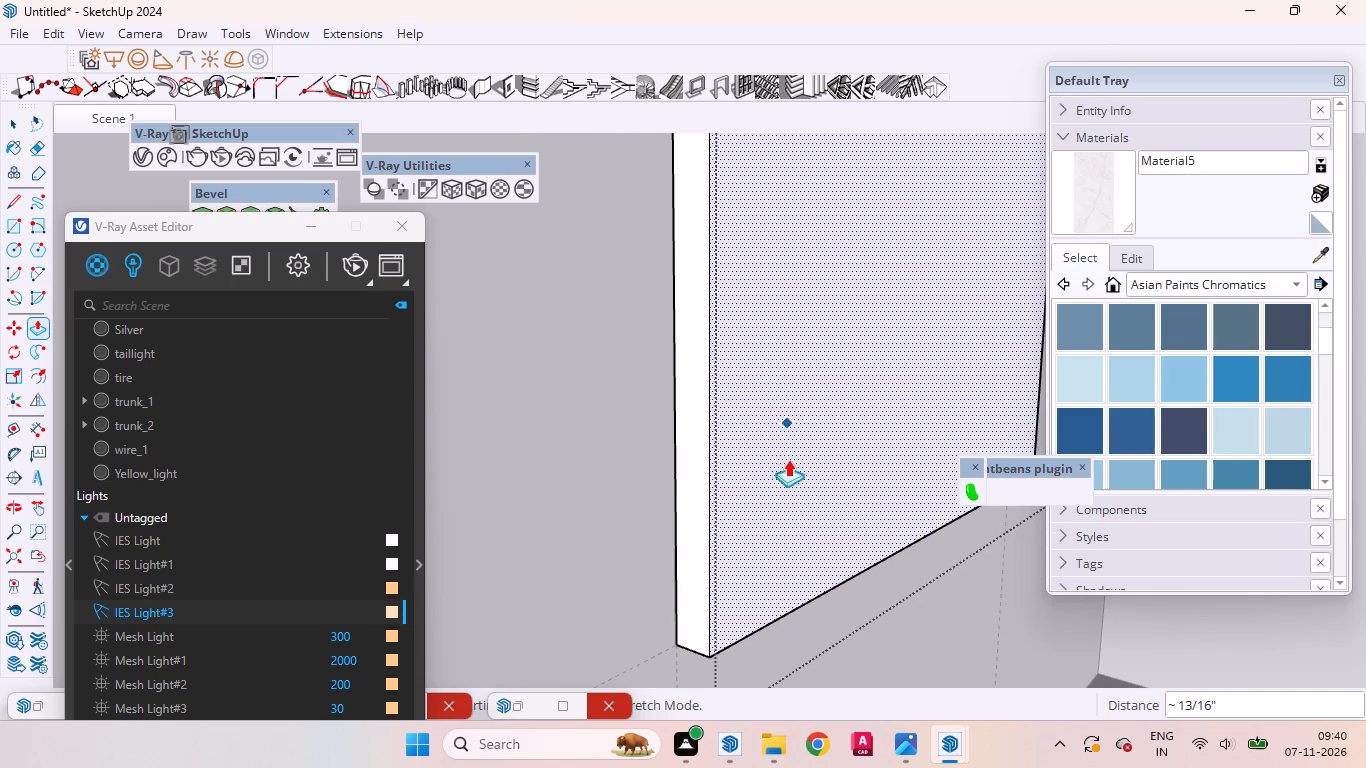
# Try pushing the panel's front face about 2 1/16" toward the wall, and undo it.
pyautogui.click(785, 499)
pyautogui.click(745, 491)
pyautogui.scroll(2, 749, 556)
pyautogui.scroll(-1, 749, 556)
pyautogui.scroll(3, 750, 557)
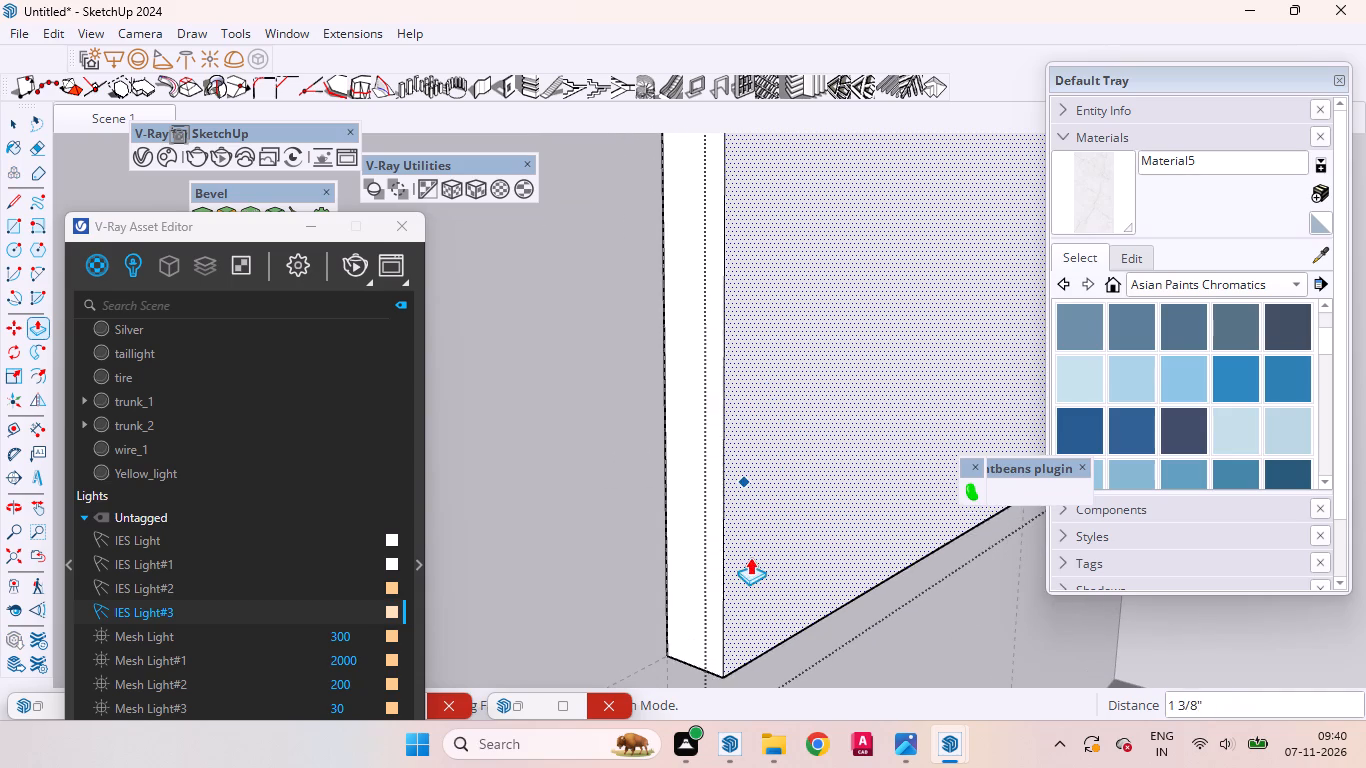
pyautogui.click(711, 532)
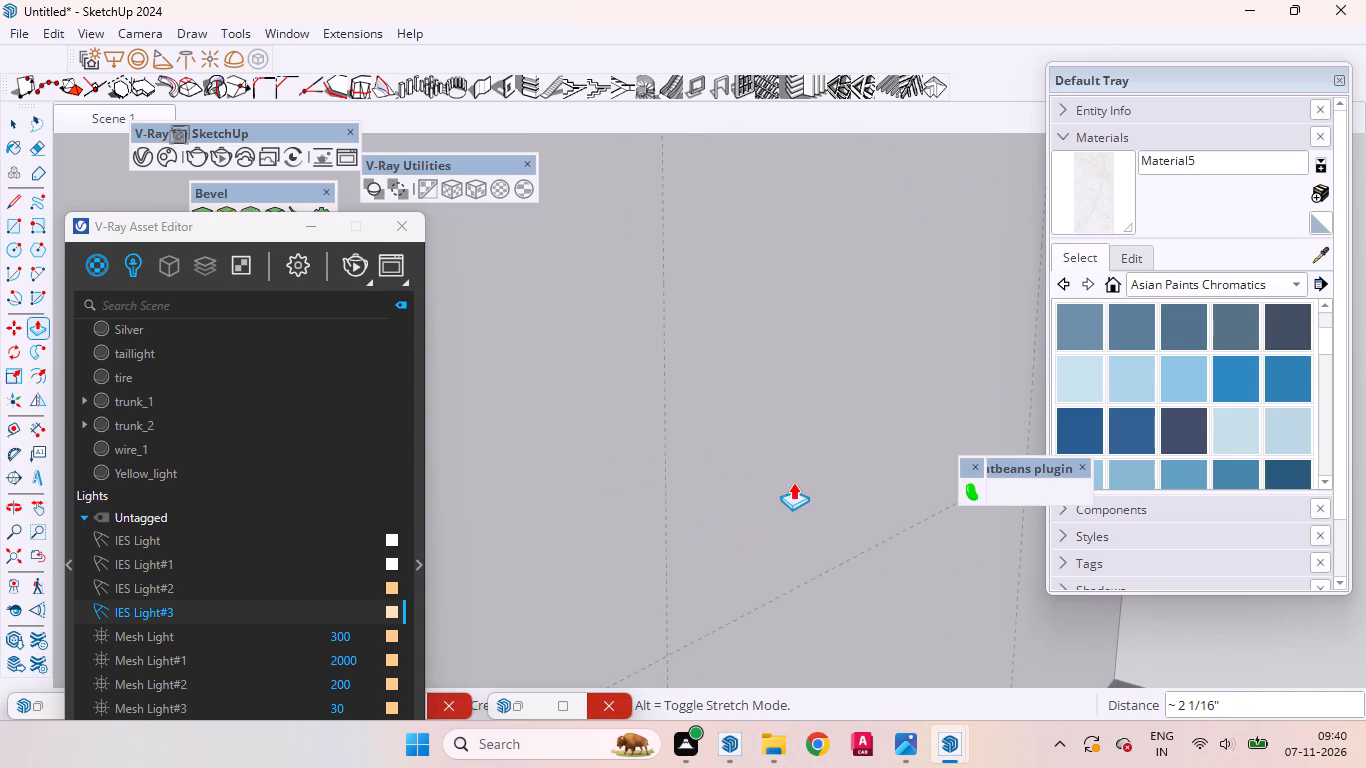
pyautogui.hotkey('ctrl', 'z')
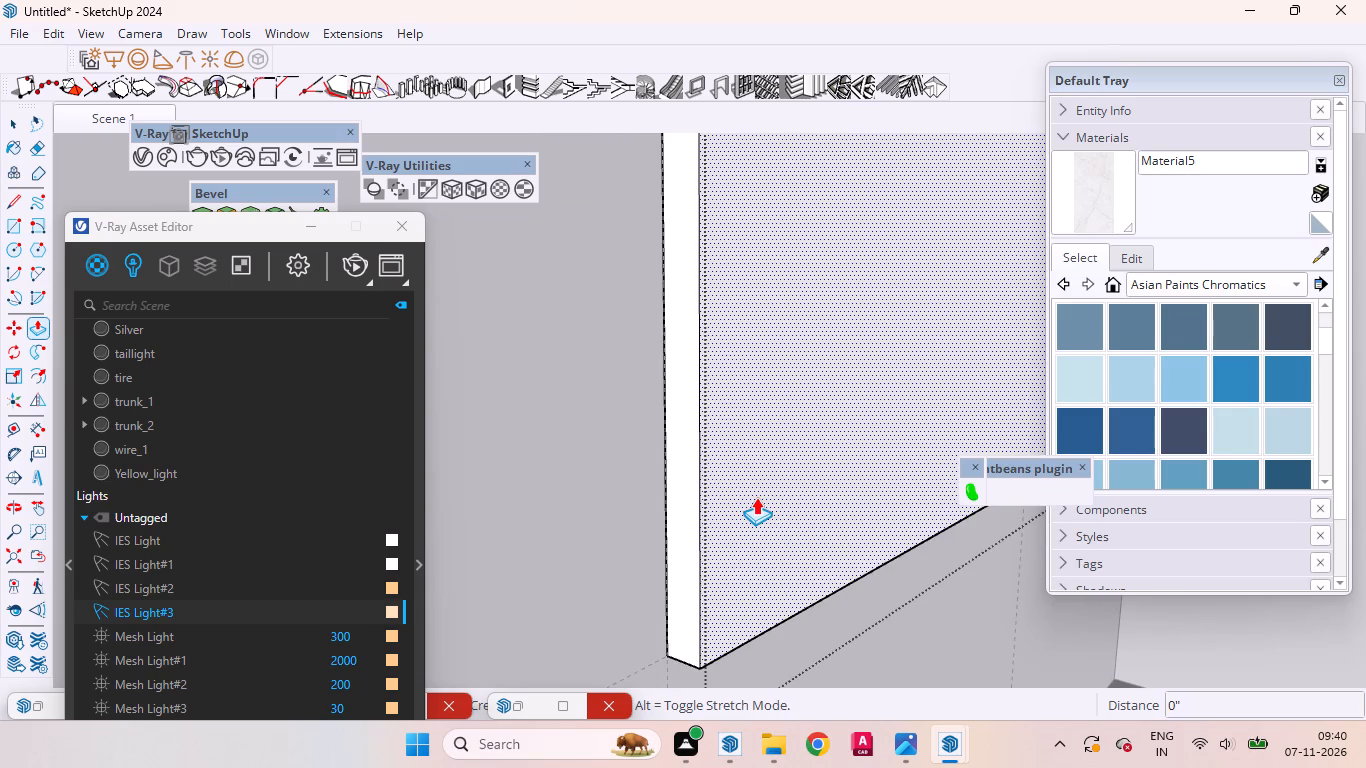
# Push the panel's front face about 3/4" toward the wall to make it thinner.
pyautogui.moveTo(756, 497); pyautogui.dragTo(745, 491)
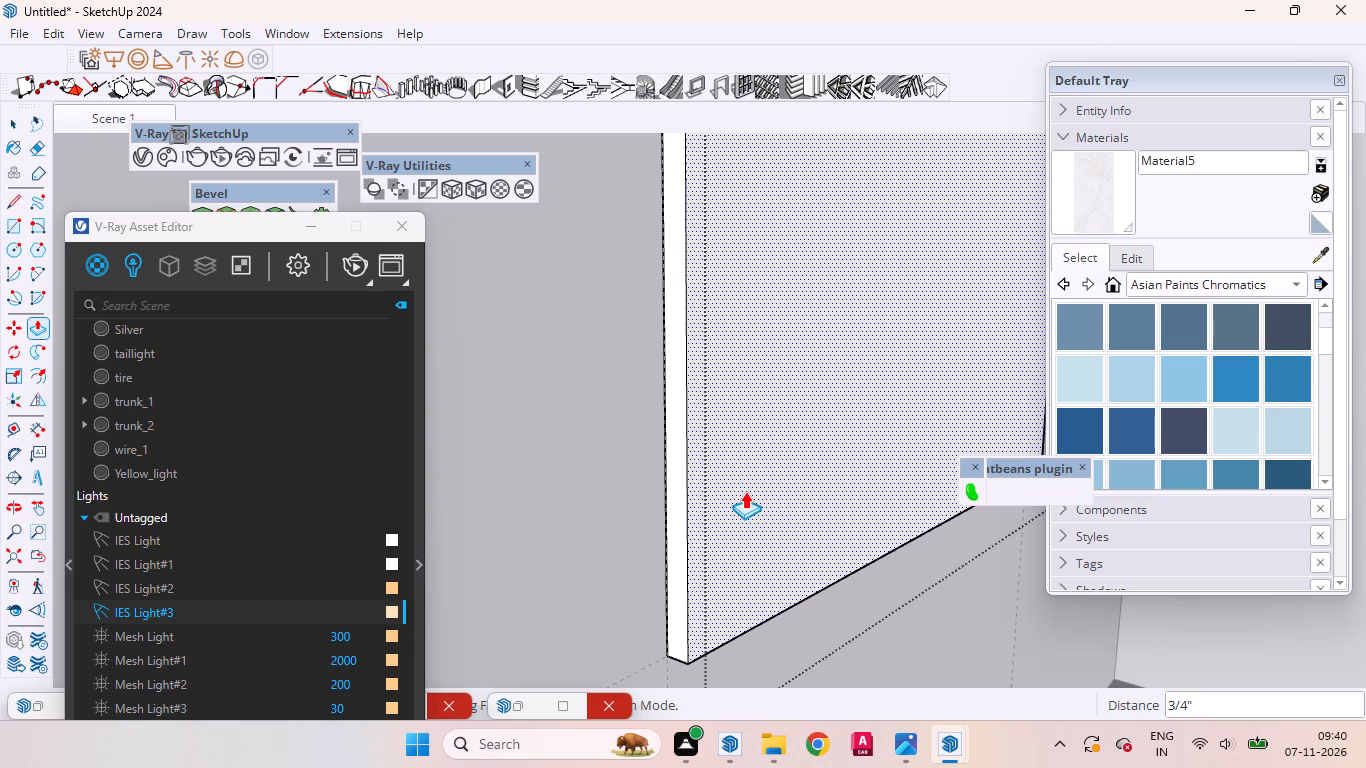
pyautogui.moveTo(745, 491); pyautogui.dragTo(743, 490)
pyautogui.press('space')
# Examine the panel in the bedroom from the house front and finish editing its group.
pyautogui.scroll(-4, 804, 521)
pyautogui.moveTo(812, 520); pyautogui.dragTo(799, 521, button='middle')
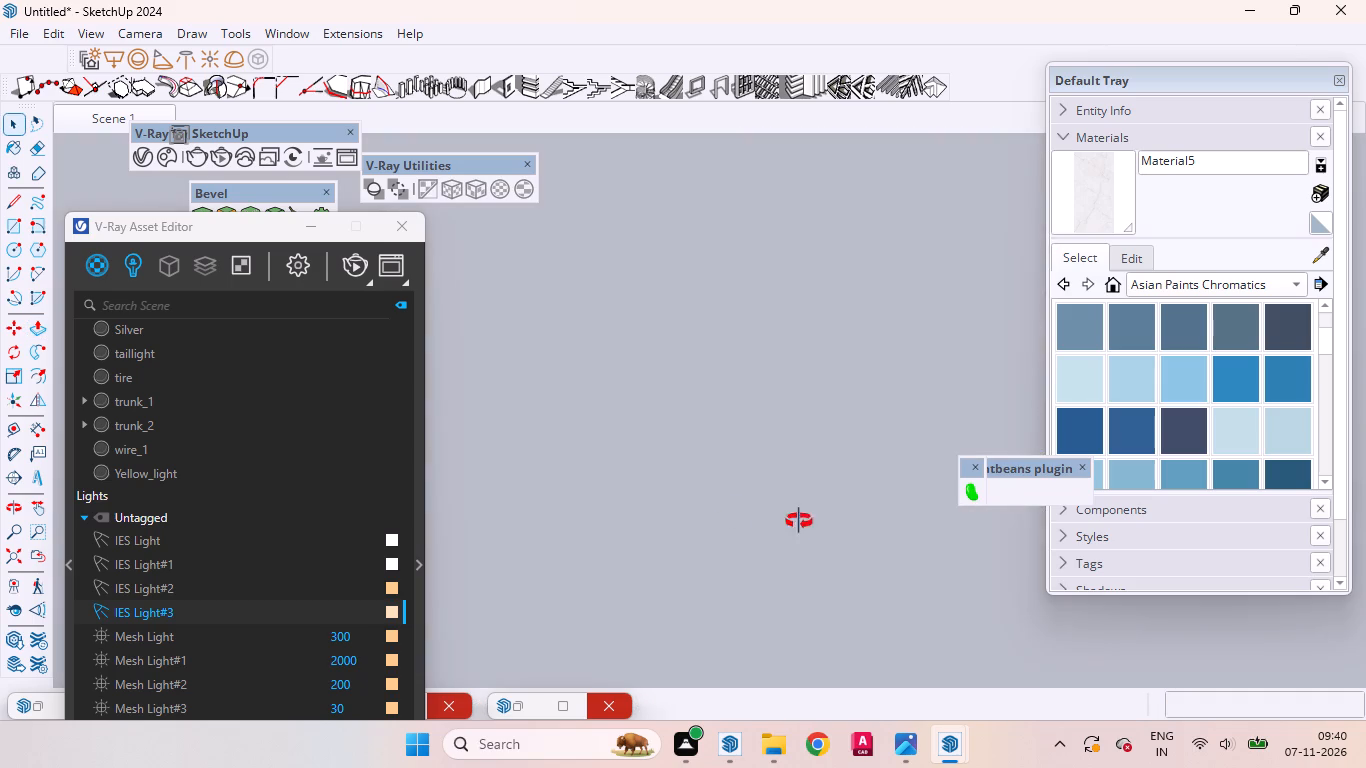
pyautogui.moveTo(799, 521); pyautogui.dragTo(623, 488, button='middle')
pyautogui.scroll(1, 636, 489)
pyautogui.scroll(-20, 688, 457)
pyautogui.scroll(-3, 688, 457)
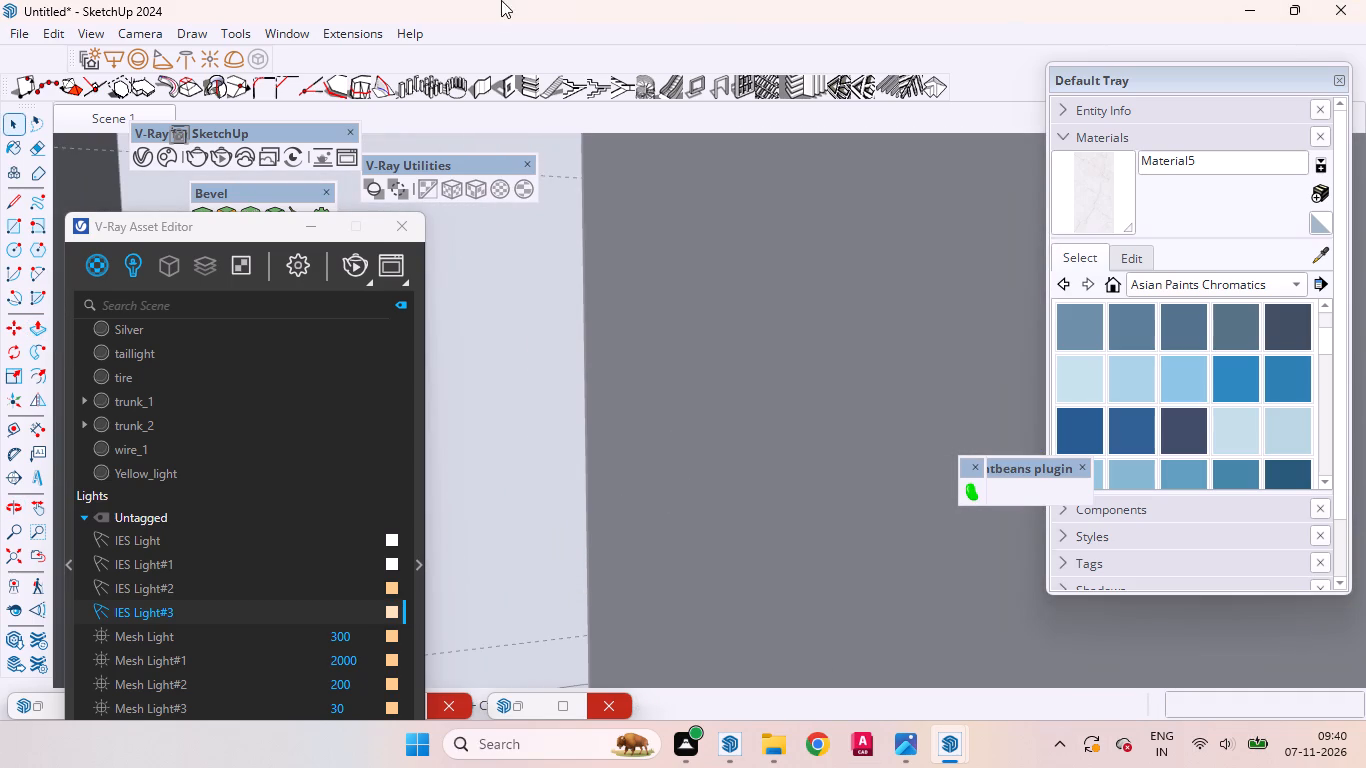
pyautogui.scroll(-17, 759, 285)
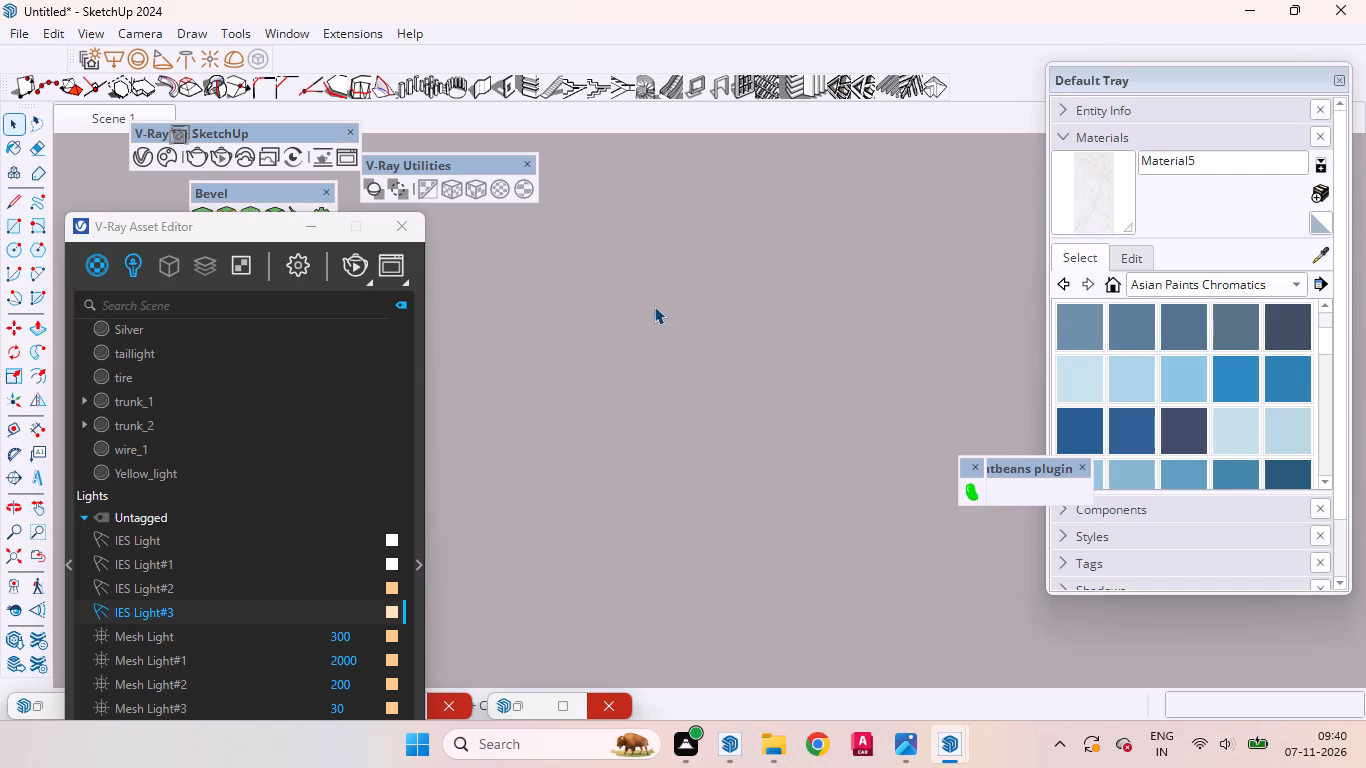
pyautogui.scroll(-20, 654, 306)
pyautogui.scroll(-11, 654, 306)
pyautogui.scroll(1, 565, 320)
pyautogui.scroll(-9, 565, 320)
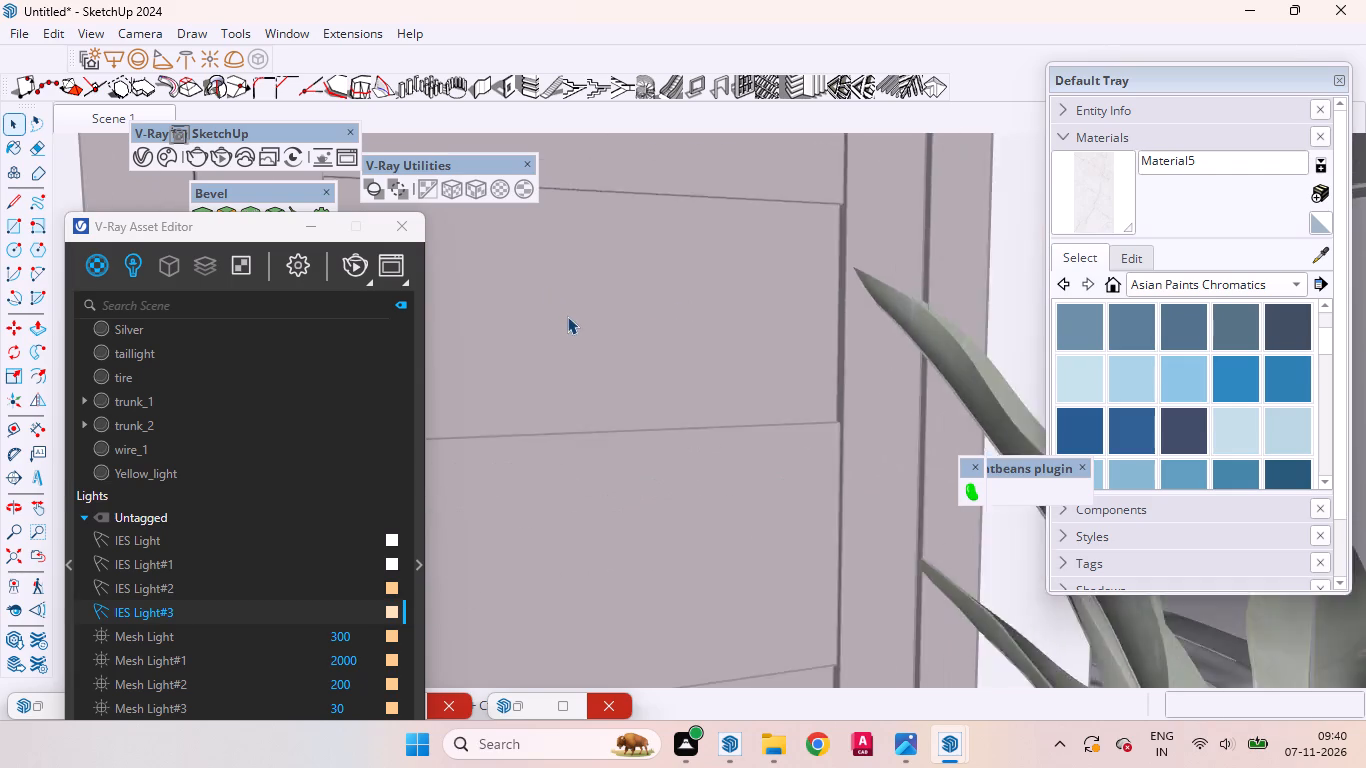
pyautogui.scroll(-13, 567, 316)
pyautogui.scroll(1, 558, 326)
pyautogui.scroll(-2, 558, 326)
pyautogui.moveTo(785, 321); pyautogui.dragTo(547, 295, button='middle')
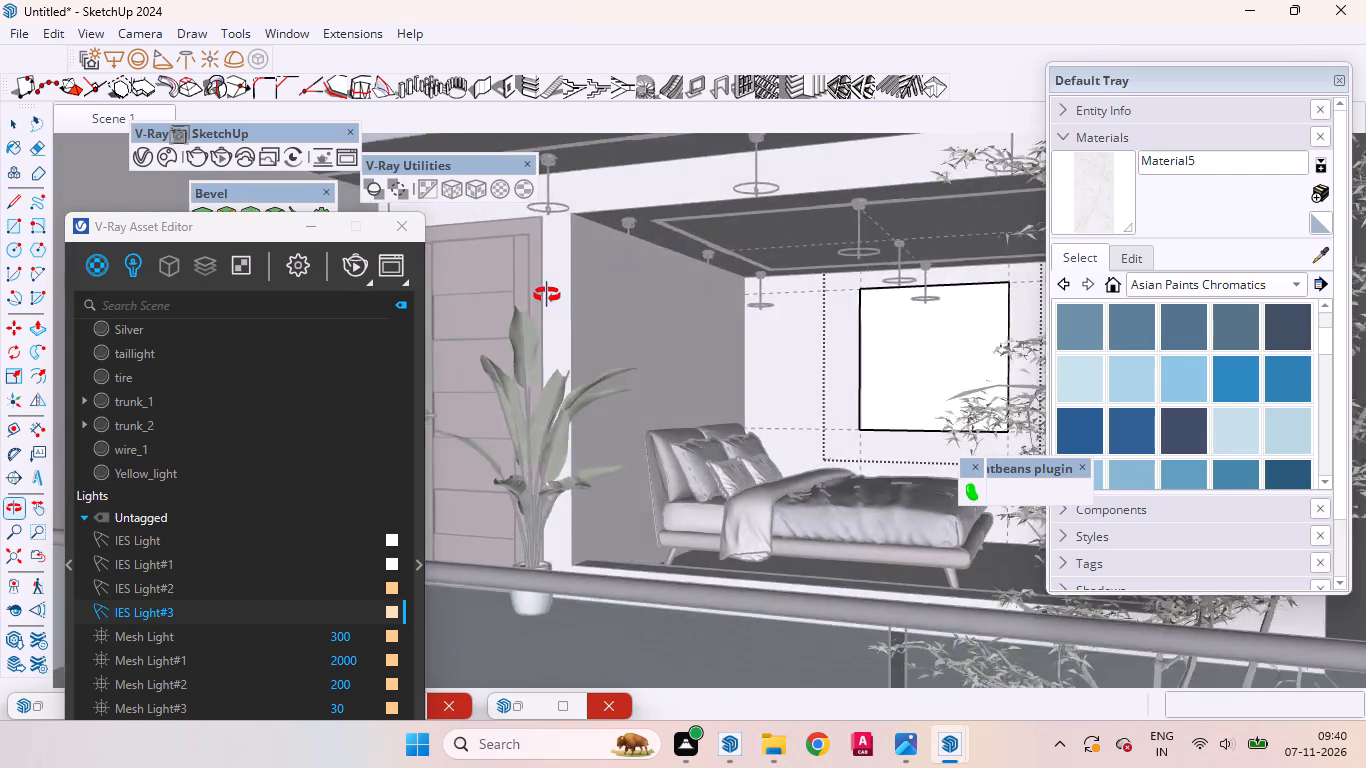
pyautogui.moveTo(547, 295); pyautogui.dragTo(652, 306, button='middle')
pyautogui.scroll(8, 971, 308)
pyautogui.scroll(-9, 818, 363)
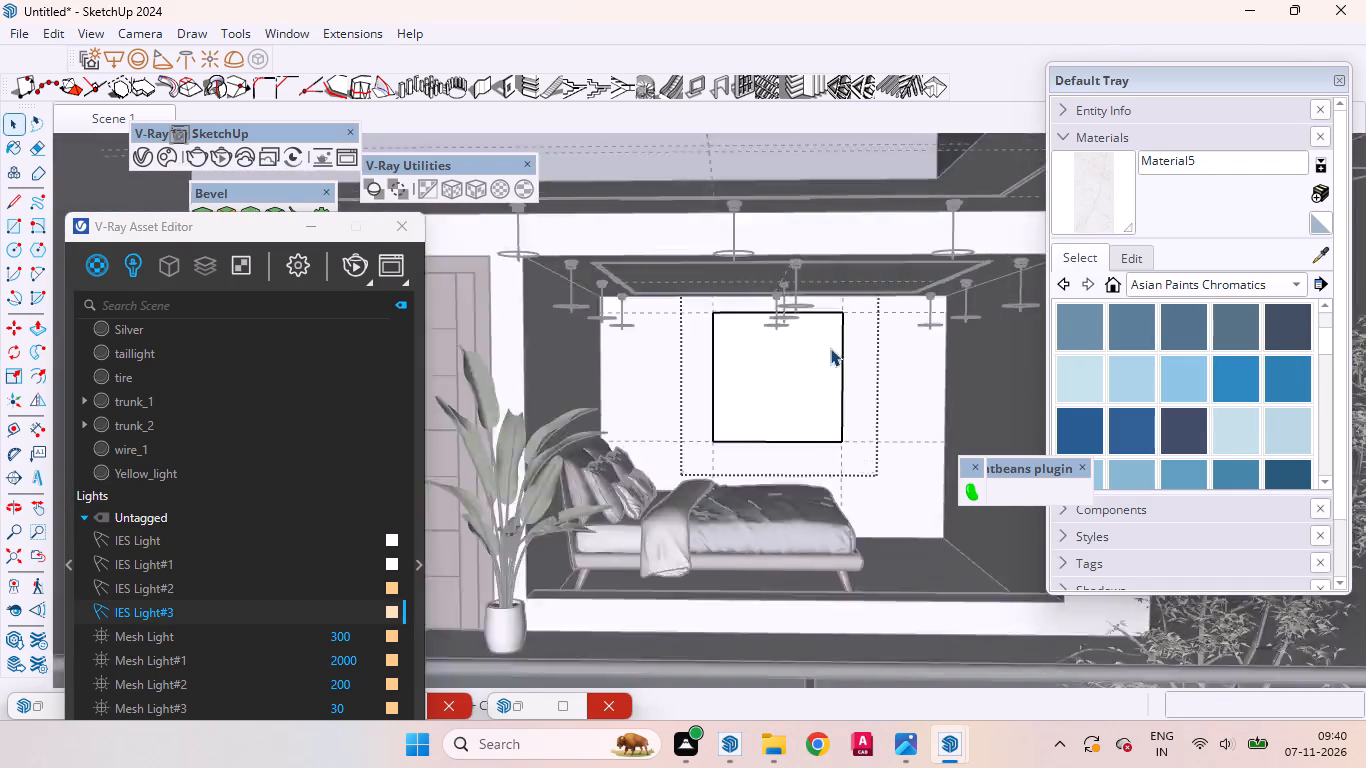
pyautogui.scroll(-14, 830, 348)
pyautogui.click(772, 238)
# Scale the wall panel uniformly to about 0.84, keeping its lower headboard-side corner fixed.
pyautogui.scroll(6, 826, 312)
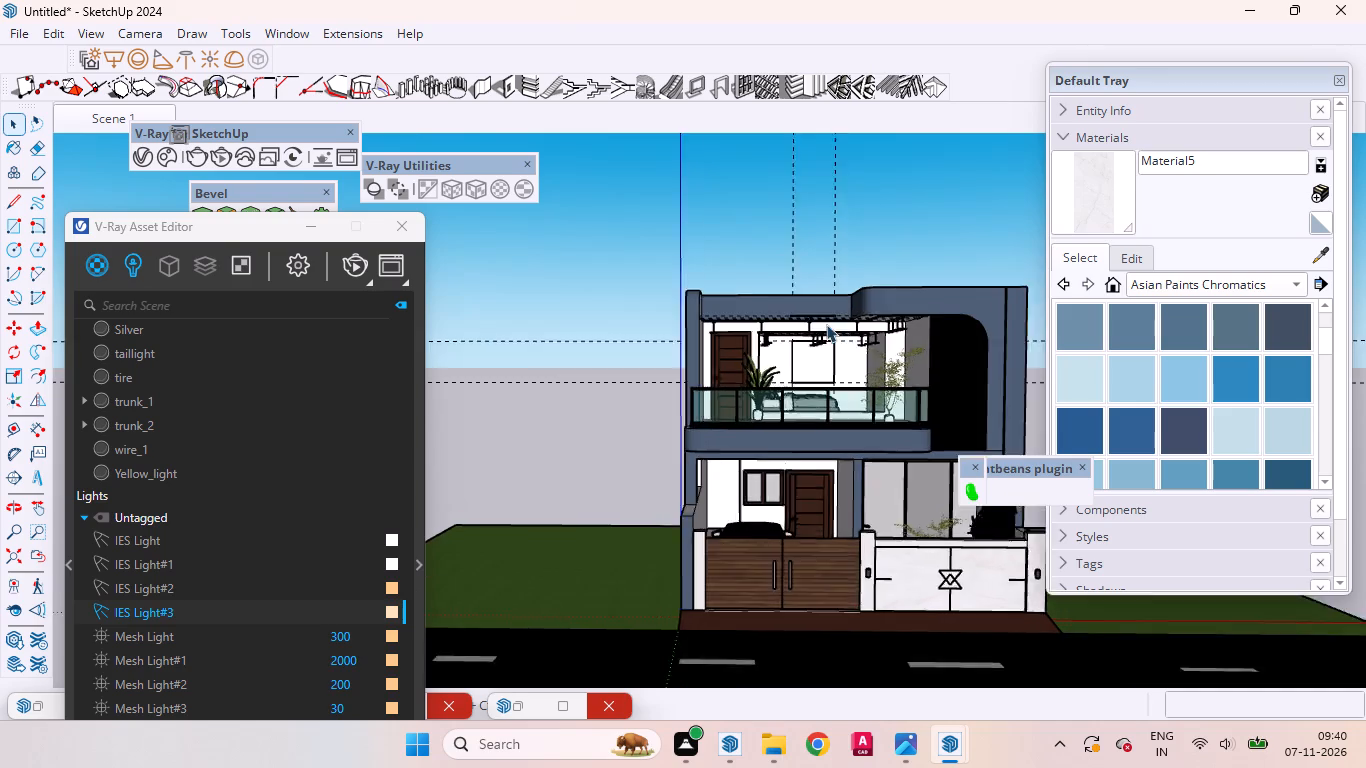
pyautogui.scroll(12, 826, 324)
pyautogui.click(821, 410)
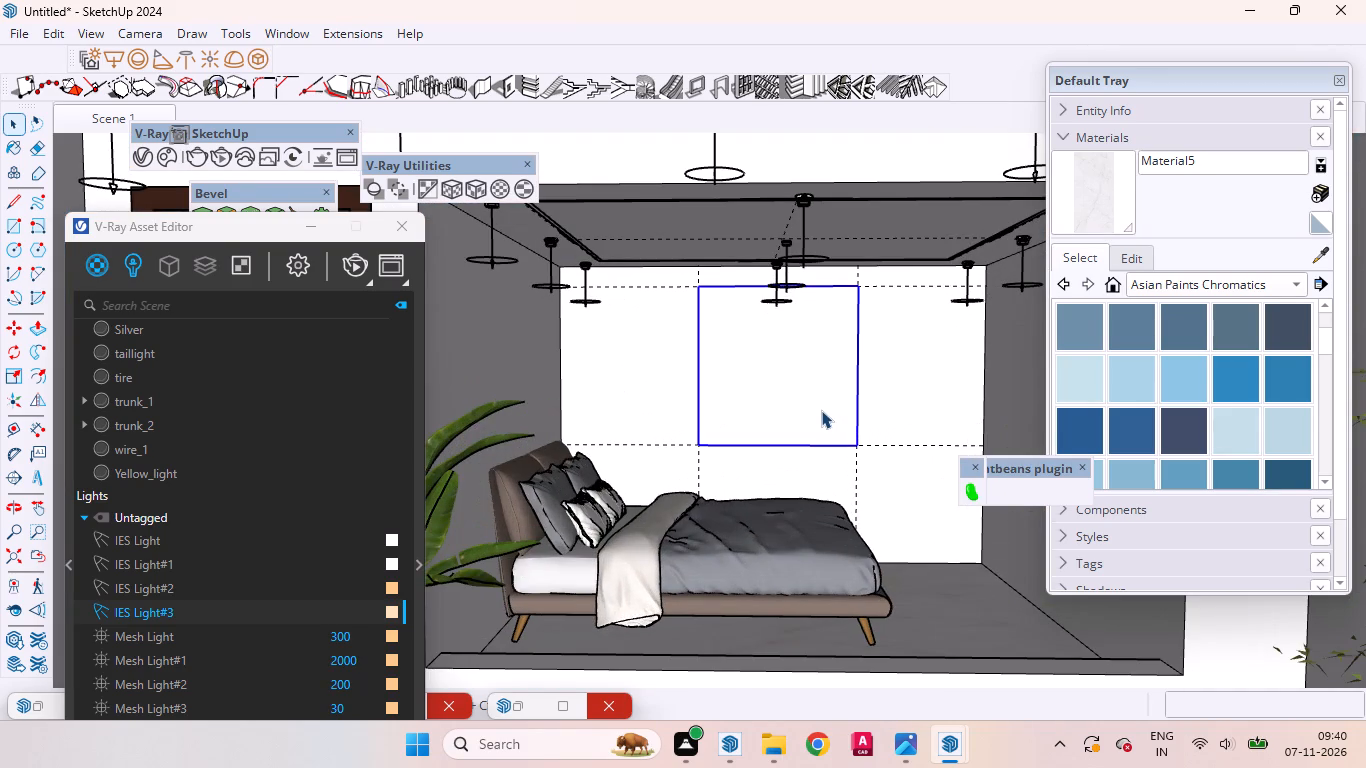
pyautogui.press('s')
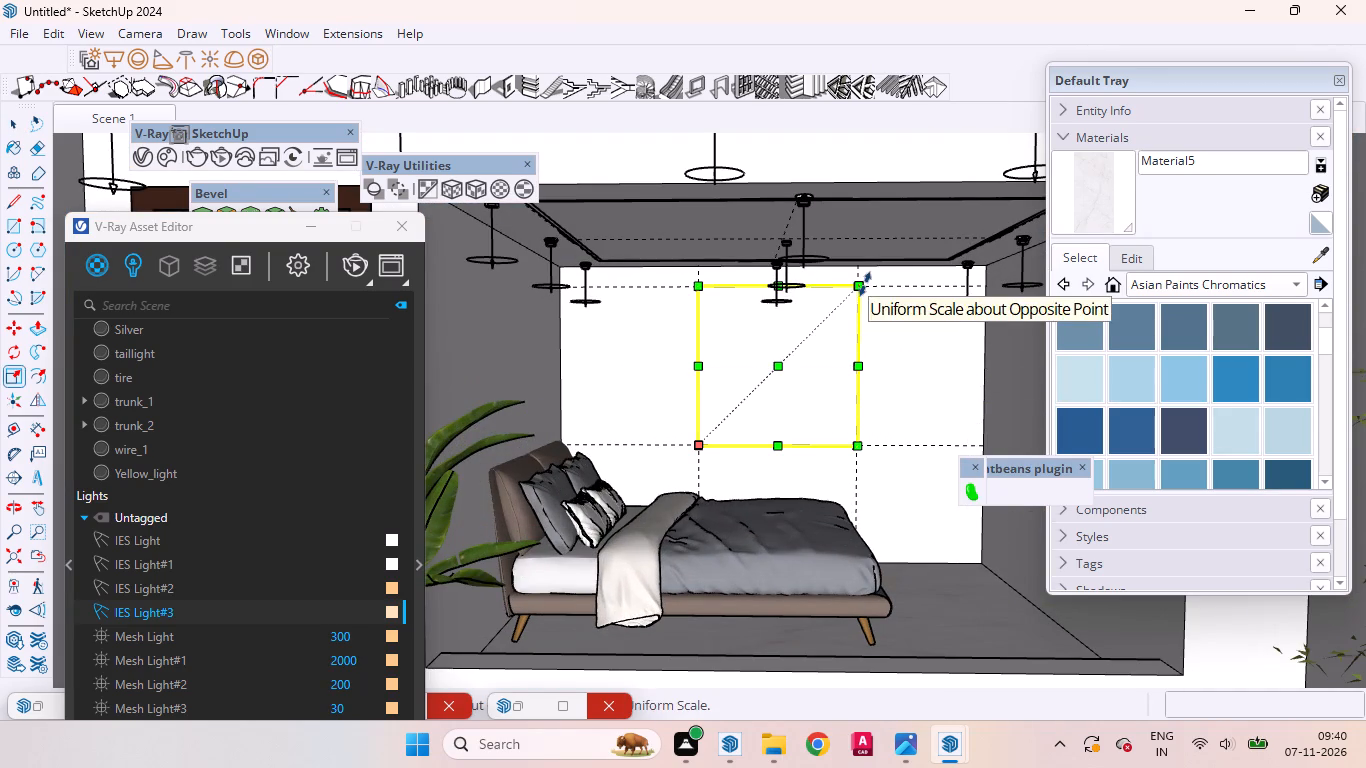
pyautogui.moveTo(865, 284); pyautogui.dragTo(841, 320)
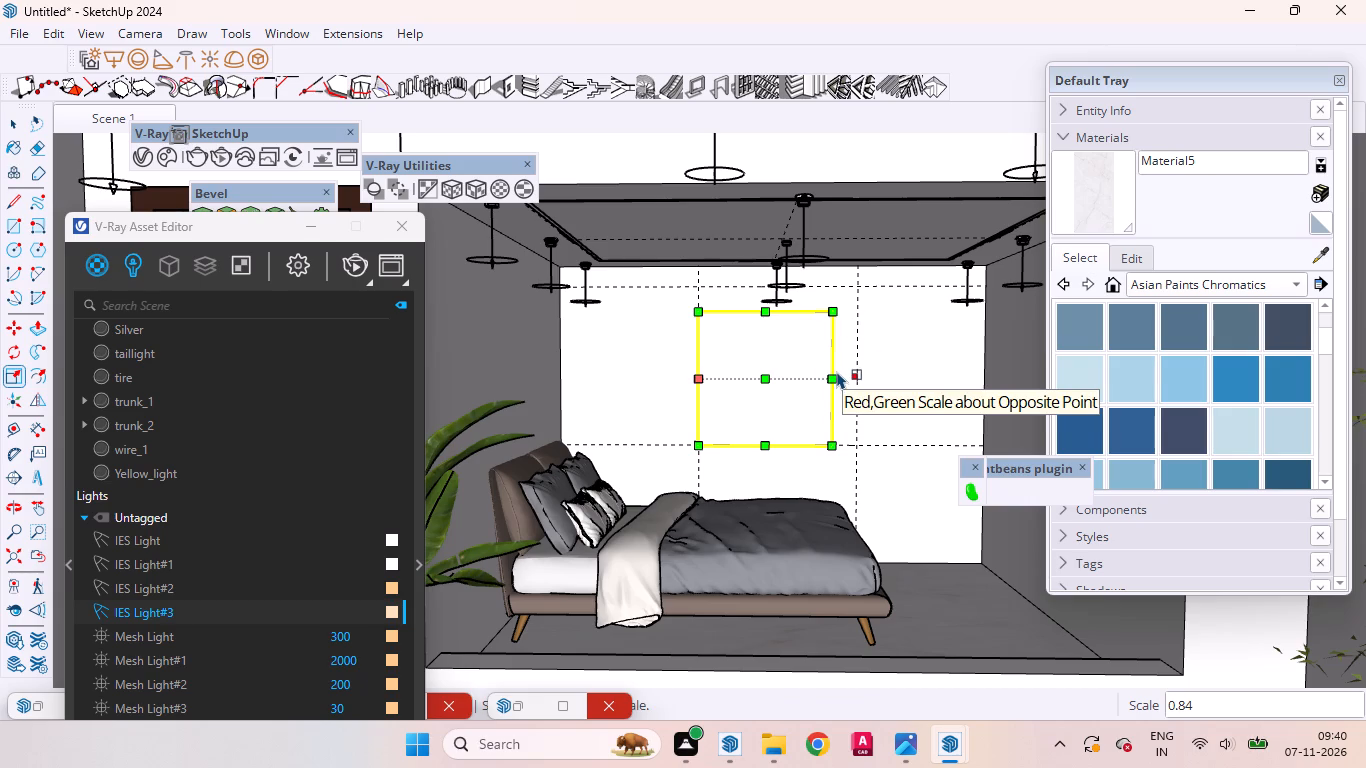
pyautogui.press('space')
# Scale the wall panel's width along the red axis to about 0.97, moving its side edge farthest from the headboard.
pyautogui.scroll(-9, 825, 383)
pyautogui.moveTo(775, 401); pyautogui.dragTo(736, 401, button='middle')
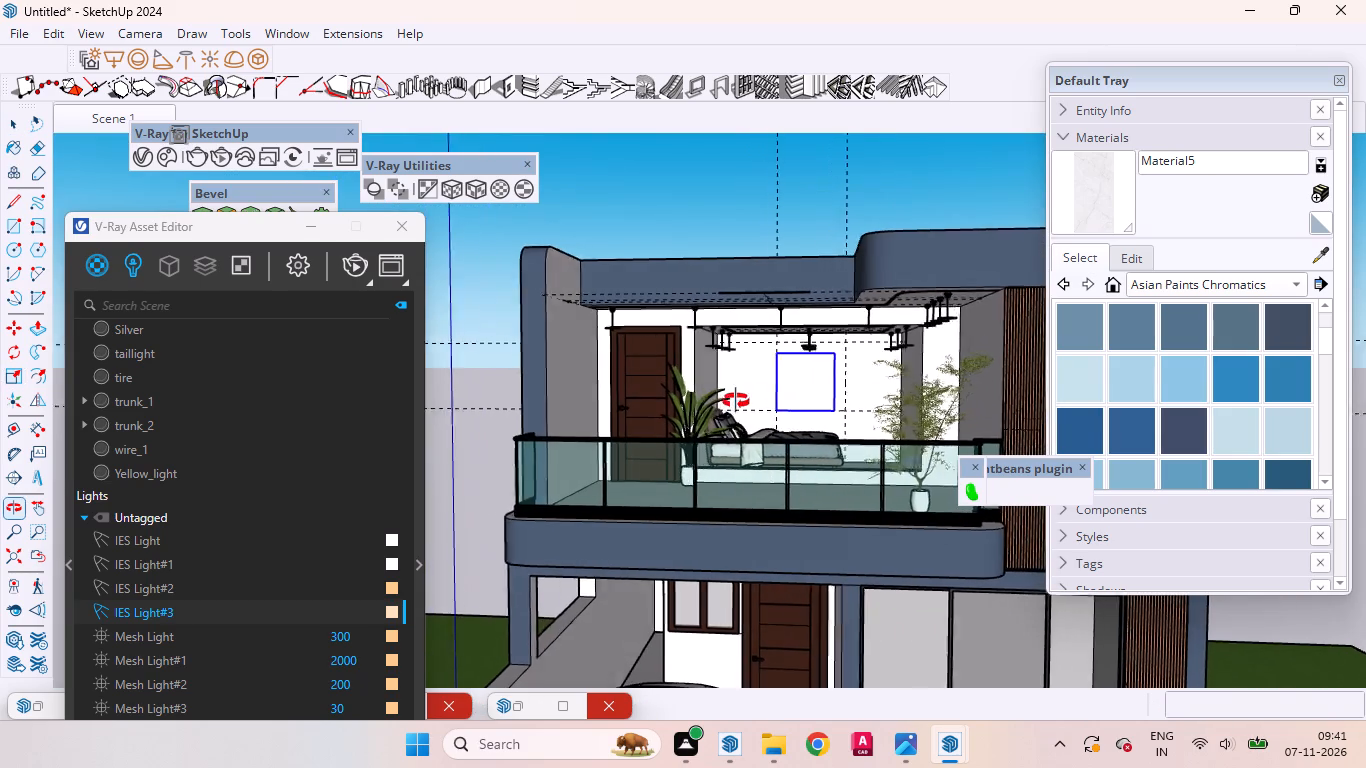
pyautogui.moveTo(736, 401); pyautogui.dragTo(770, 425, button='middle')
pyautogui.scroll(14, 817, 395)
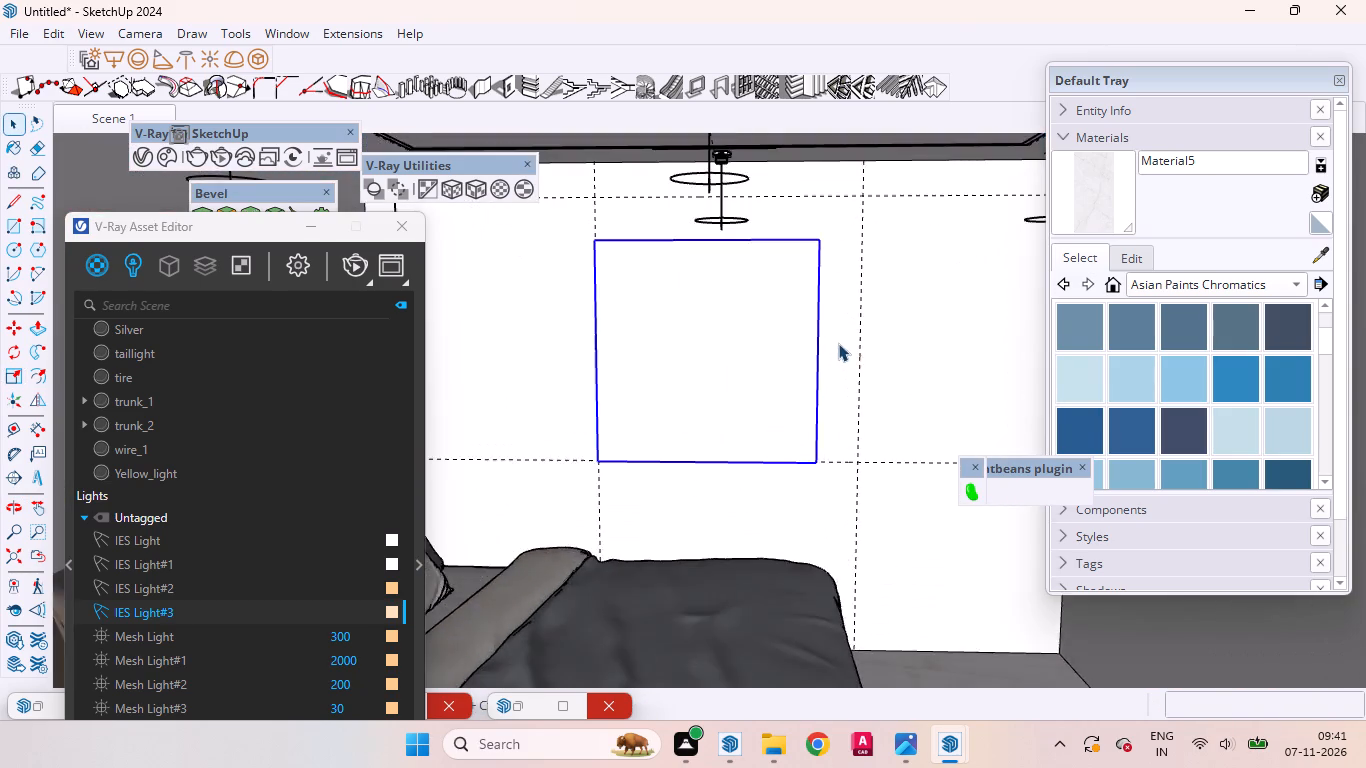
pyautogui.scroll(4, 838, 343)
pyautogui.moveTo(840, 382); pyautogui.dragTo(668, 377, button='middle')
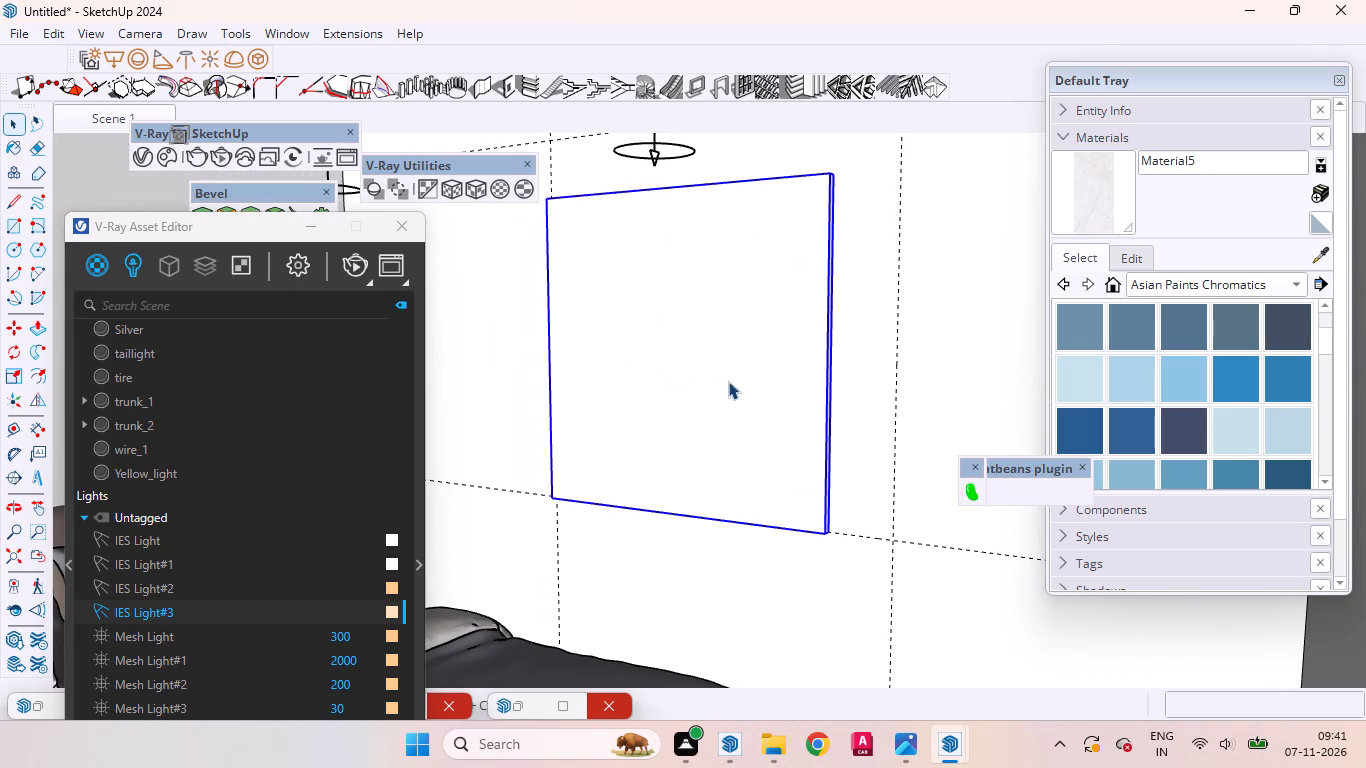
pyautogui.press('s')
pyautogui.scroll(13, 843, 361)
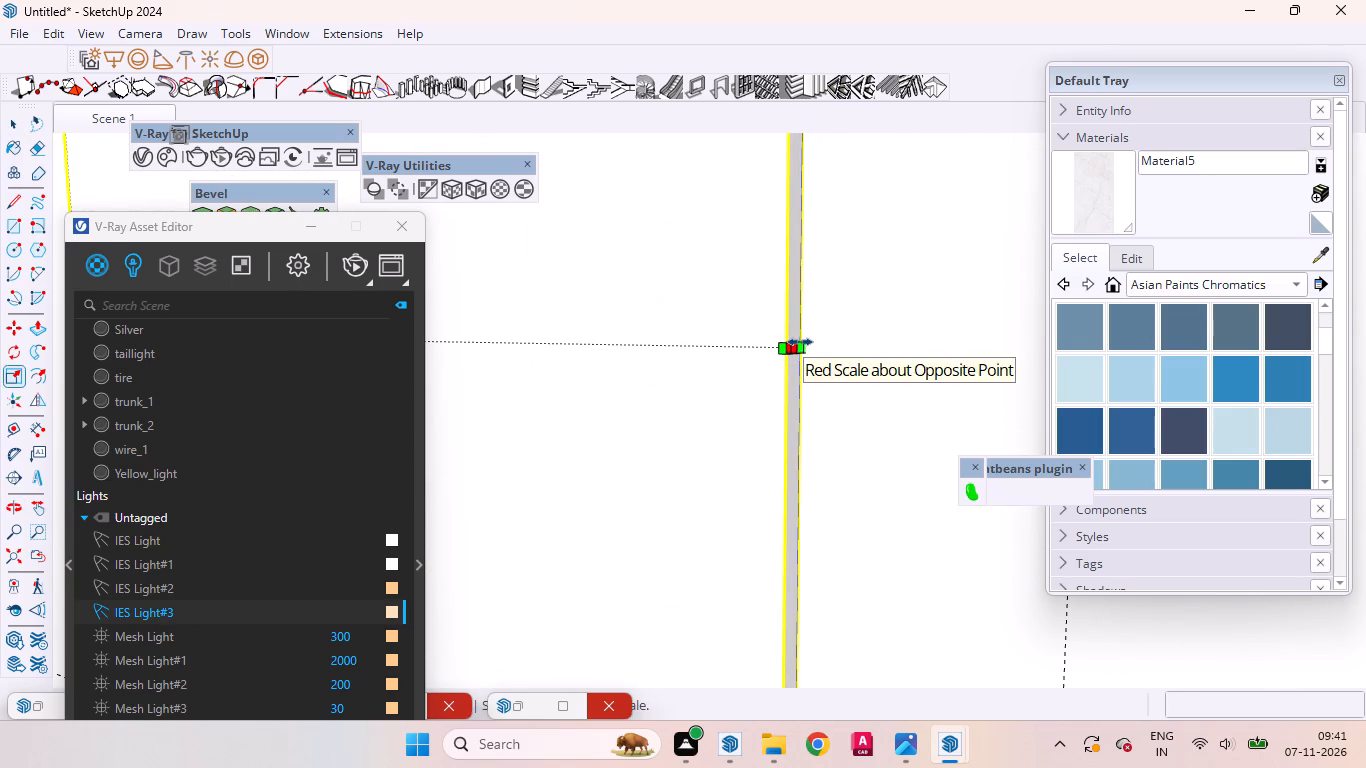
pyautogui.click(800, 342)
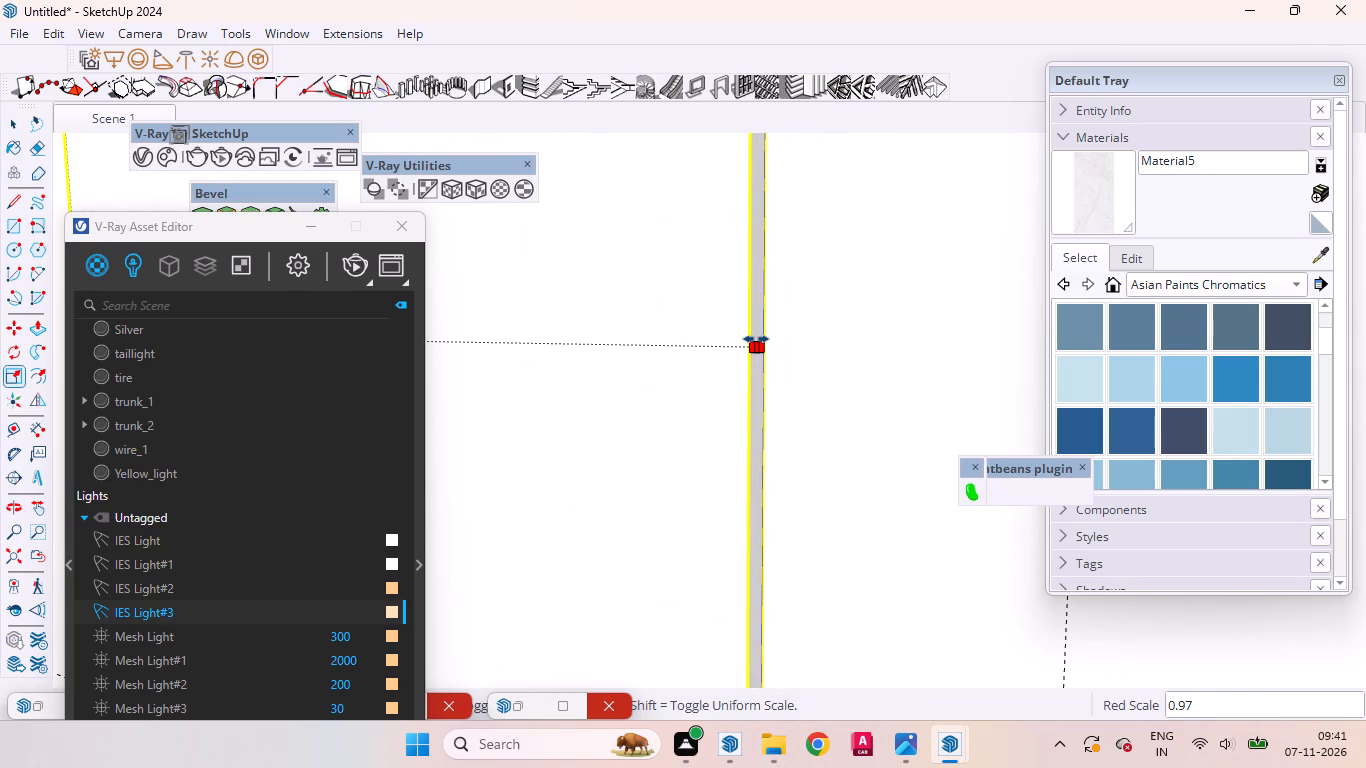
pyautogui.click(756, 339)
pyautogui.press('space')
# Open the wall panel's group for editing.
pyautogui.scroll(-20, 844, 360)
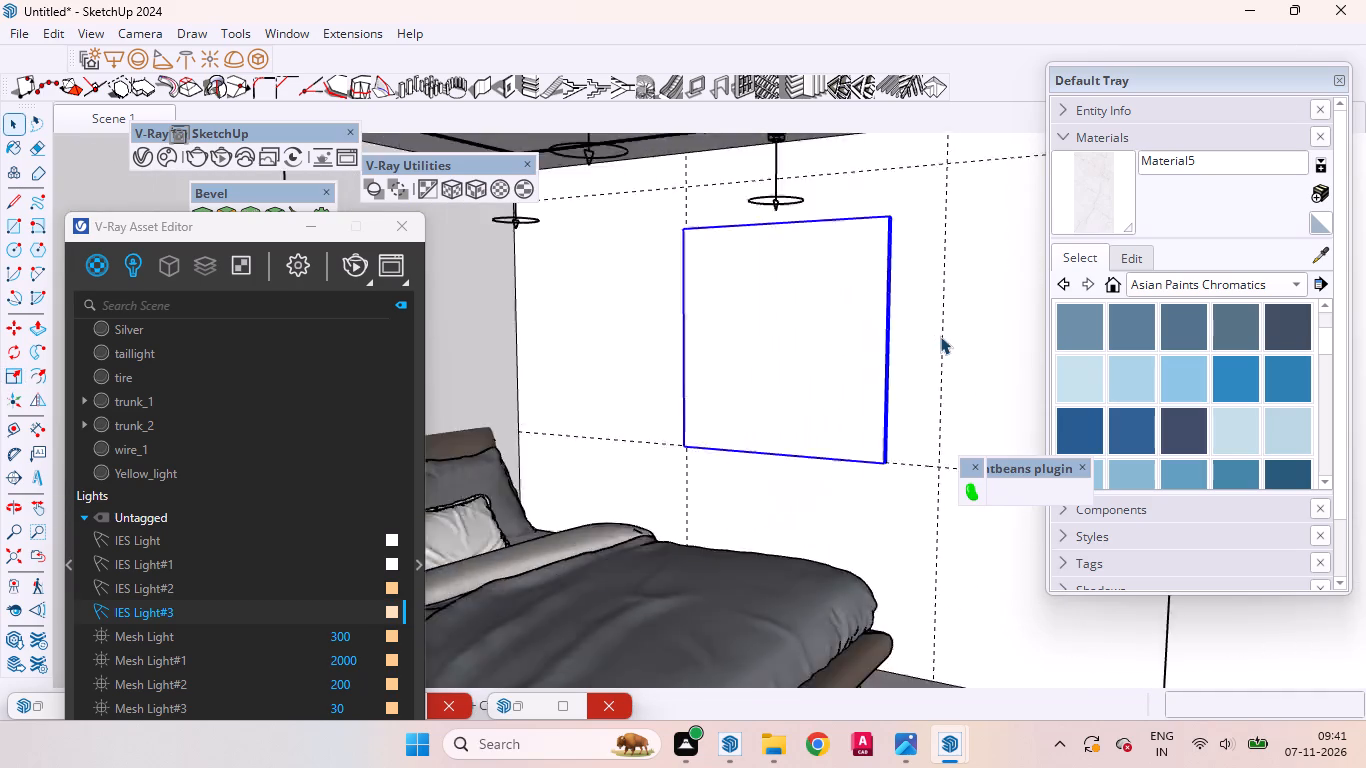
pyautogui.scroll(-6, 940, 336)
pyautogui.scroll(1, 907, 356)
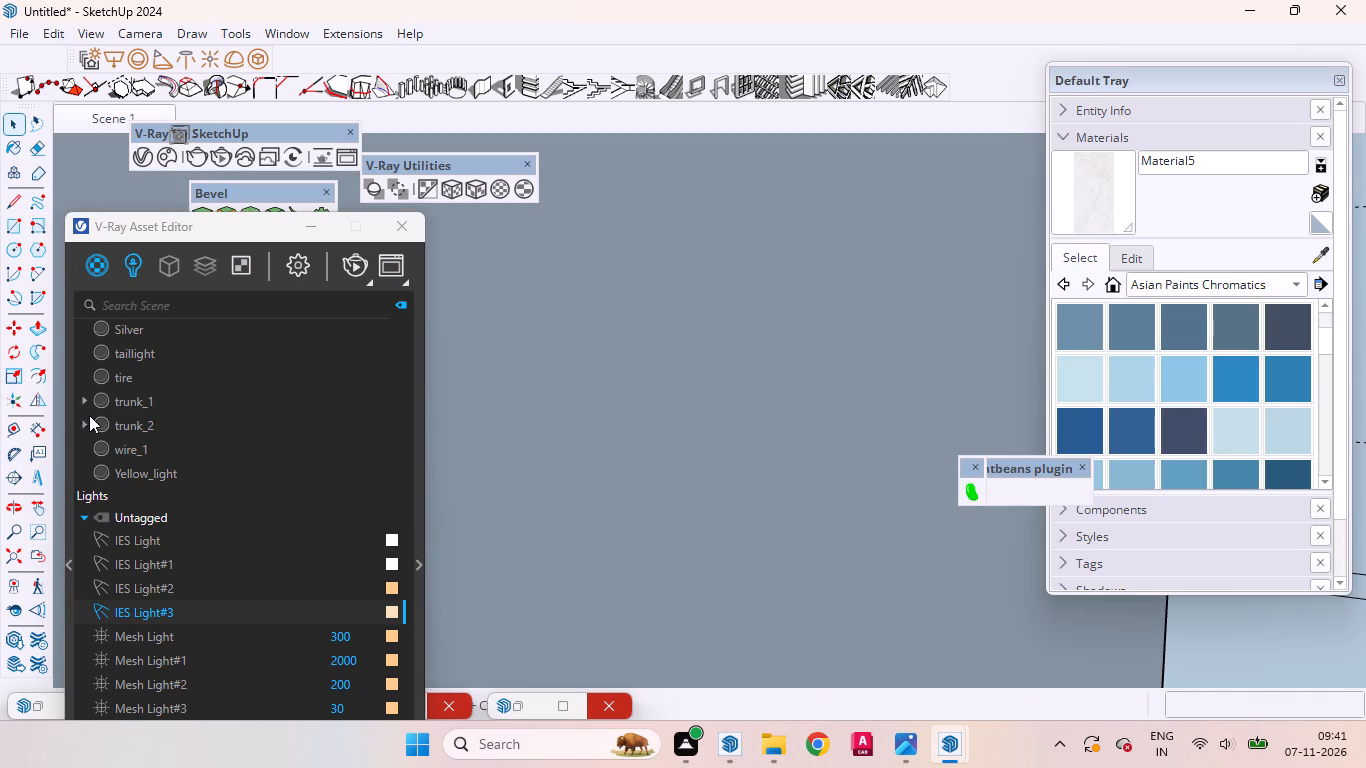
pyautogui.click(39, 551)
pyautogui.moveTo(638, 415); pyautogui.dragTo(703, 415, button='middle')
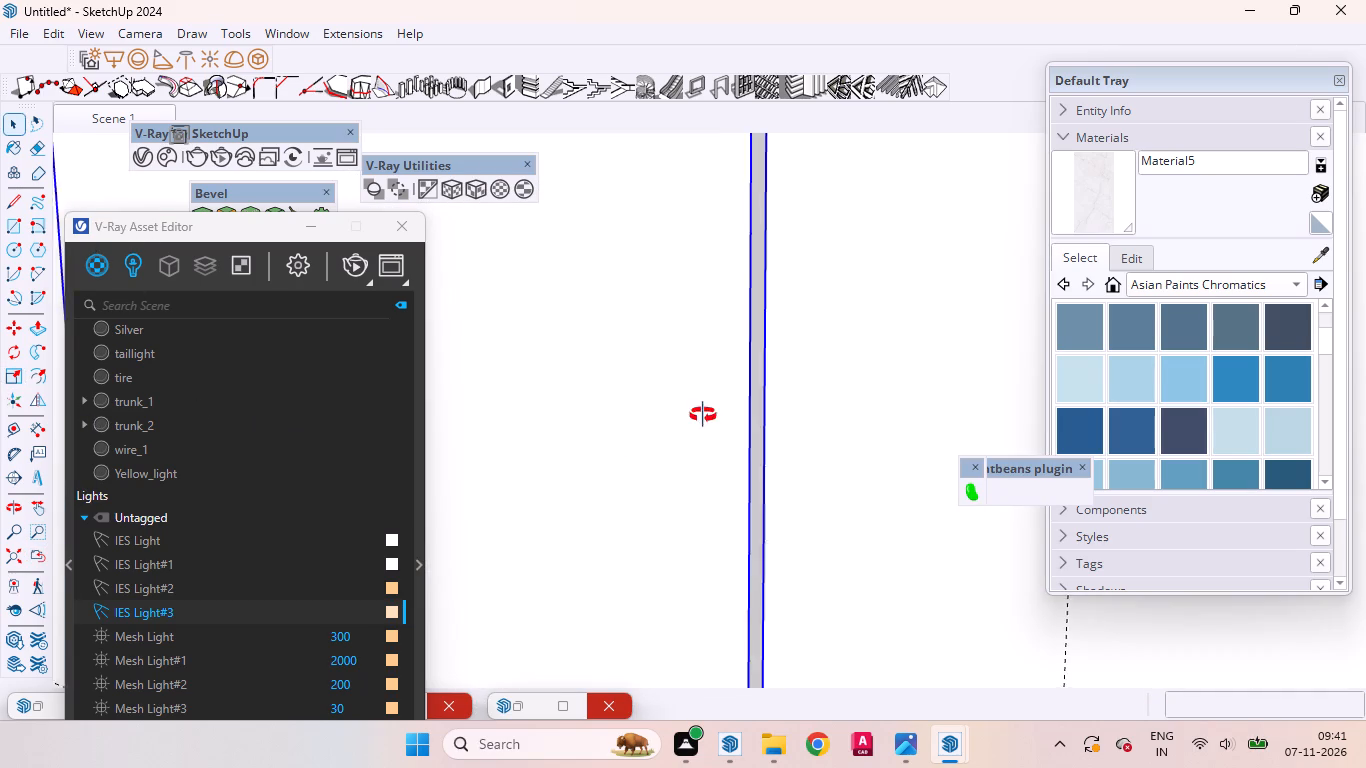
pyautogui.moveTo(703, 415); pyautogui.dragTo(774, 415, button='middle')
pyautogui.scroll(-9, 835, 368)
pyautogui.scroll(2, 857, 355)
pyautogui.scroll(-13, 857, 355)
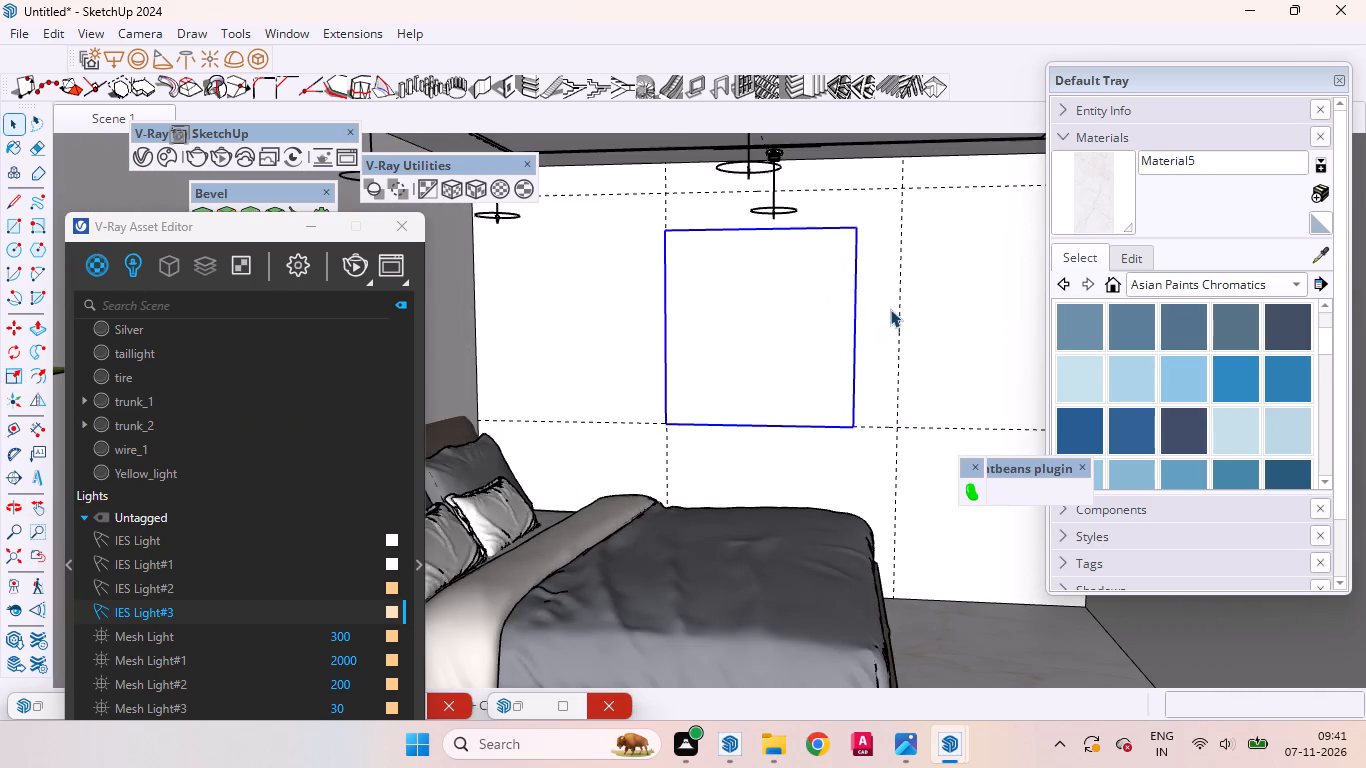
pyautogui.scroll(-4, 898, 342)
pyautogui.doubleClick(809, 346)
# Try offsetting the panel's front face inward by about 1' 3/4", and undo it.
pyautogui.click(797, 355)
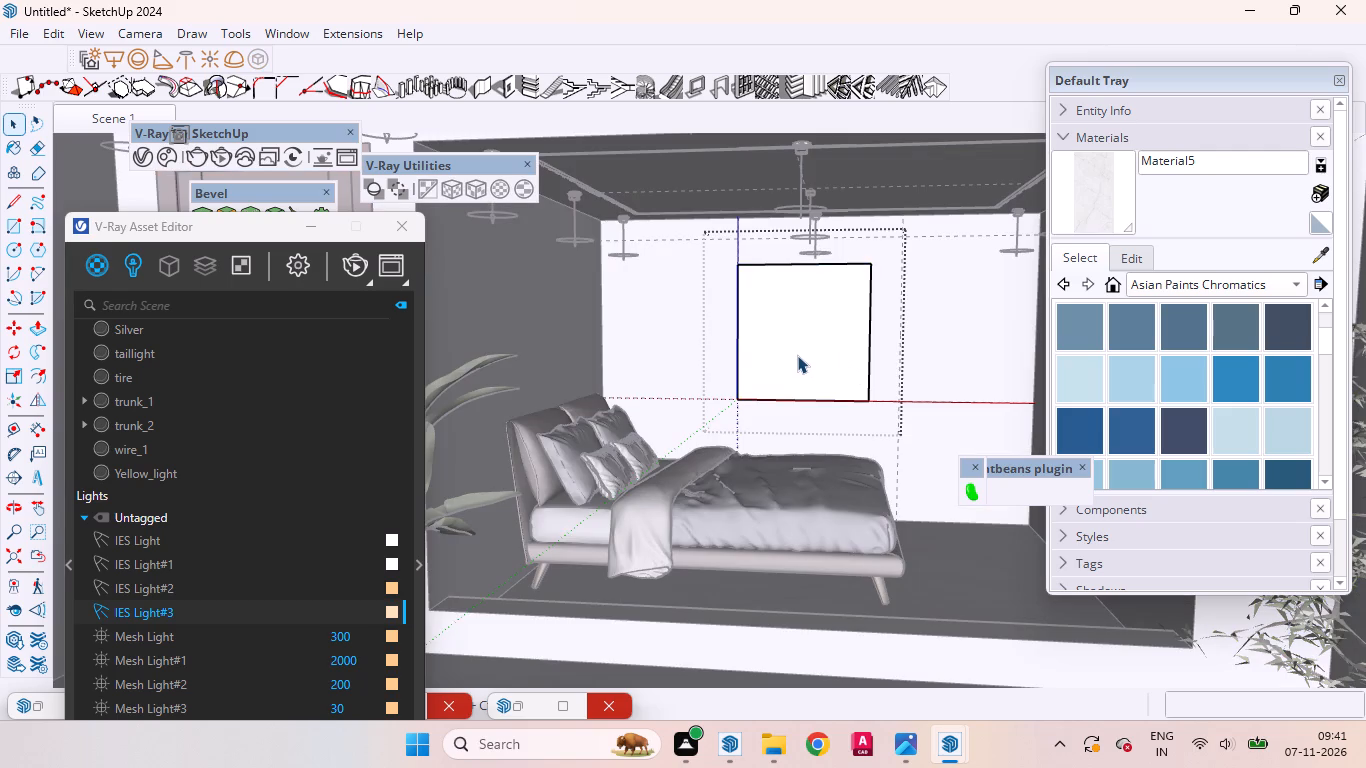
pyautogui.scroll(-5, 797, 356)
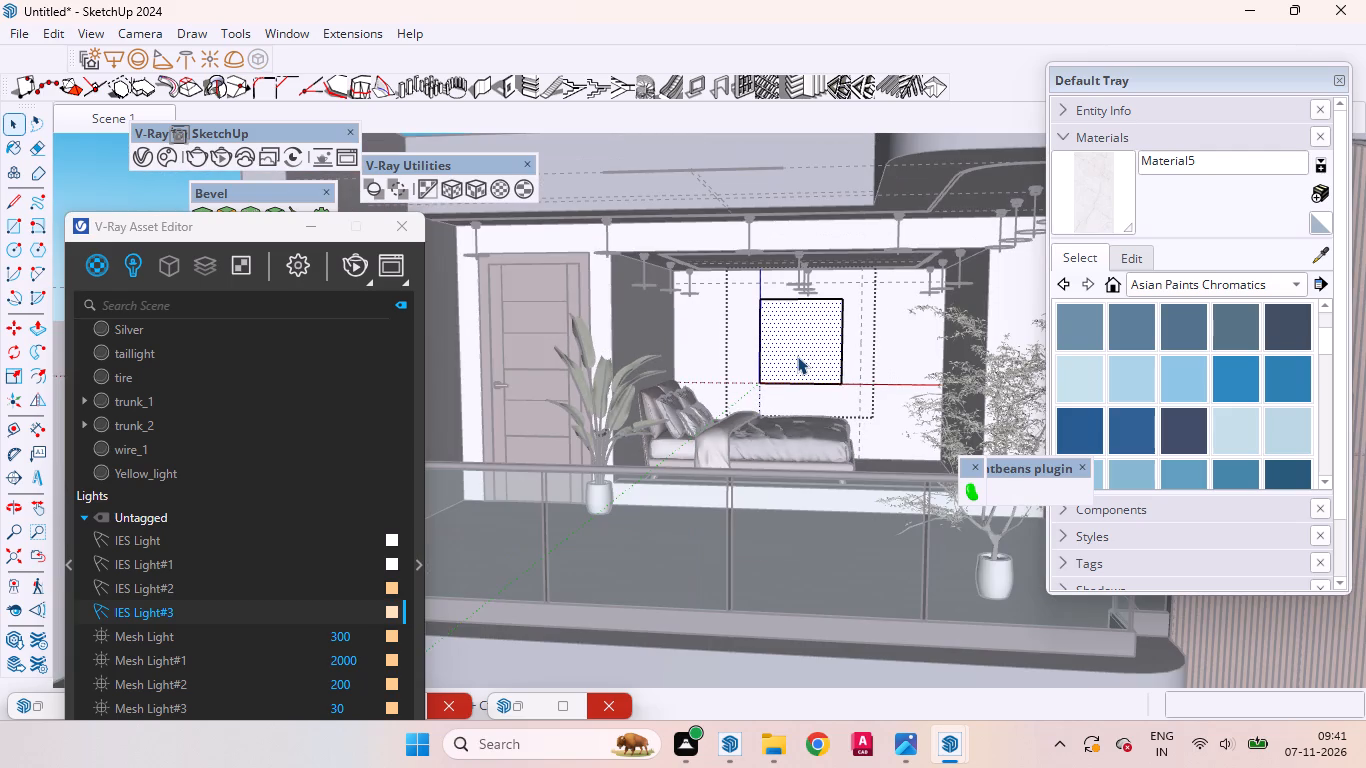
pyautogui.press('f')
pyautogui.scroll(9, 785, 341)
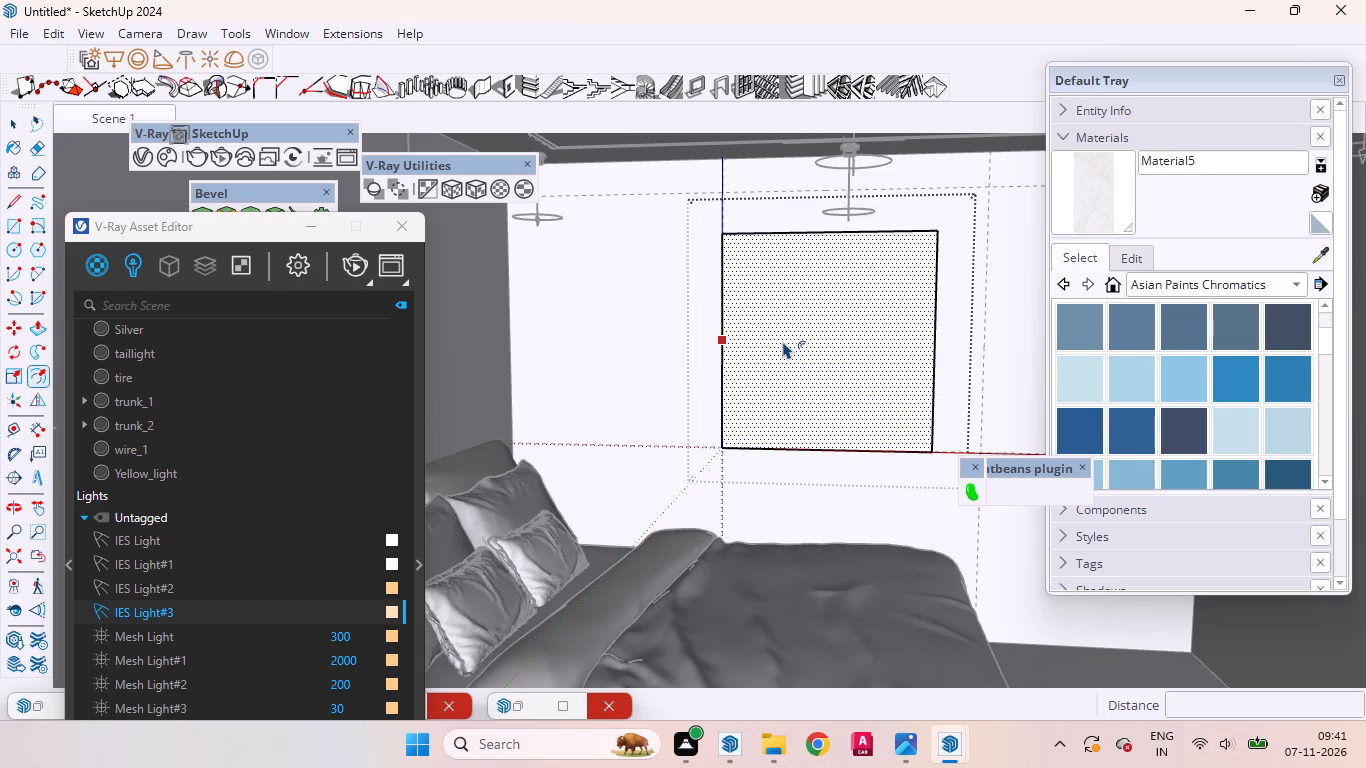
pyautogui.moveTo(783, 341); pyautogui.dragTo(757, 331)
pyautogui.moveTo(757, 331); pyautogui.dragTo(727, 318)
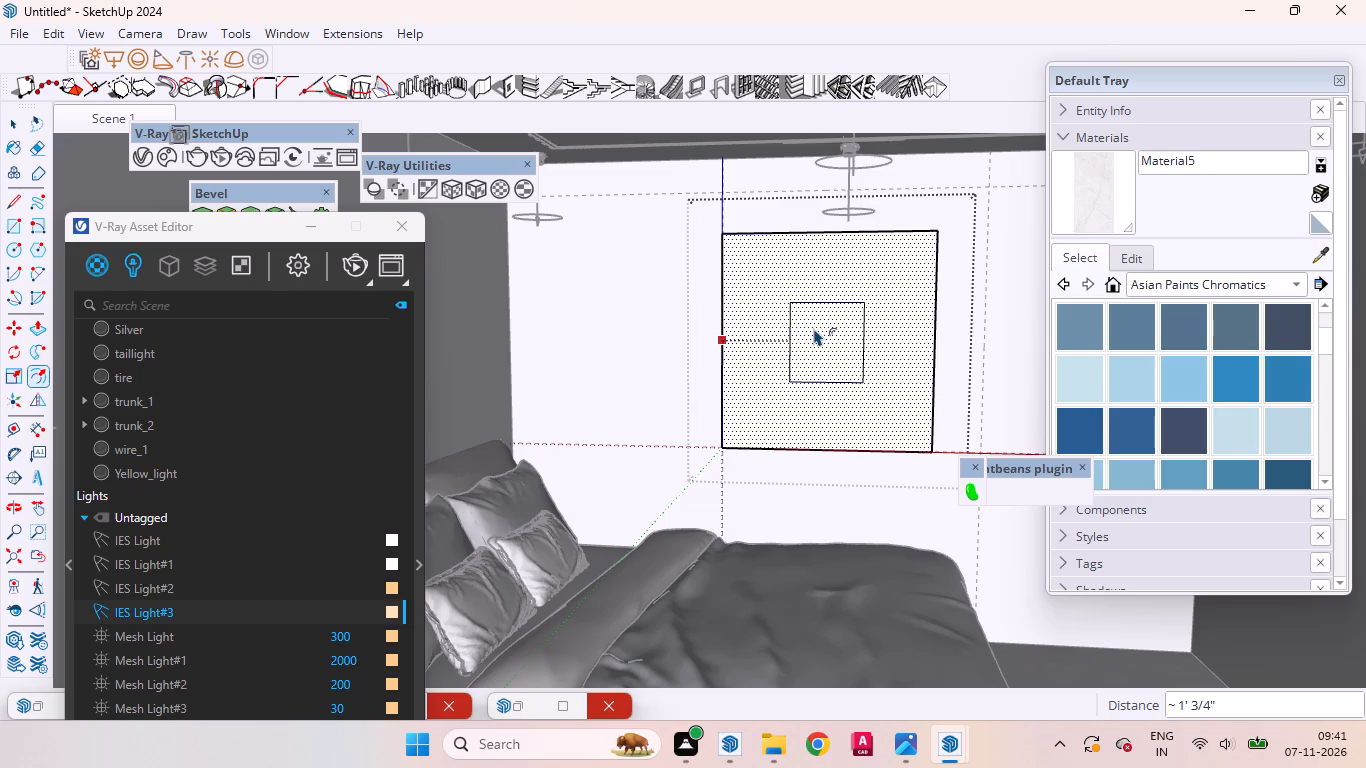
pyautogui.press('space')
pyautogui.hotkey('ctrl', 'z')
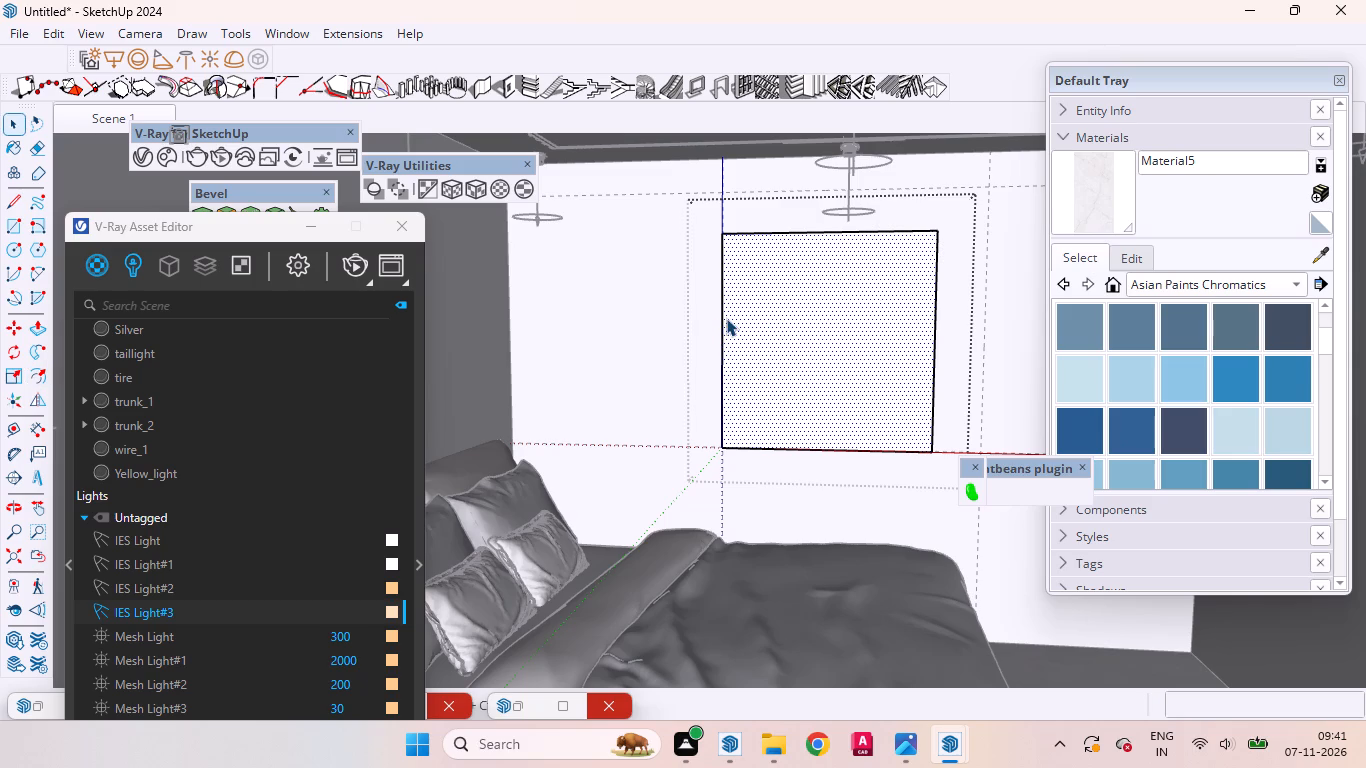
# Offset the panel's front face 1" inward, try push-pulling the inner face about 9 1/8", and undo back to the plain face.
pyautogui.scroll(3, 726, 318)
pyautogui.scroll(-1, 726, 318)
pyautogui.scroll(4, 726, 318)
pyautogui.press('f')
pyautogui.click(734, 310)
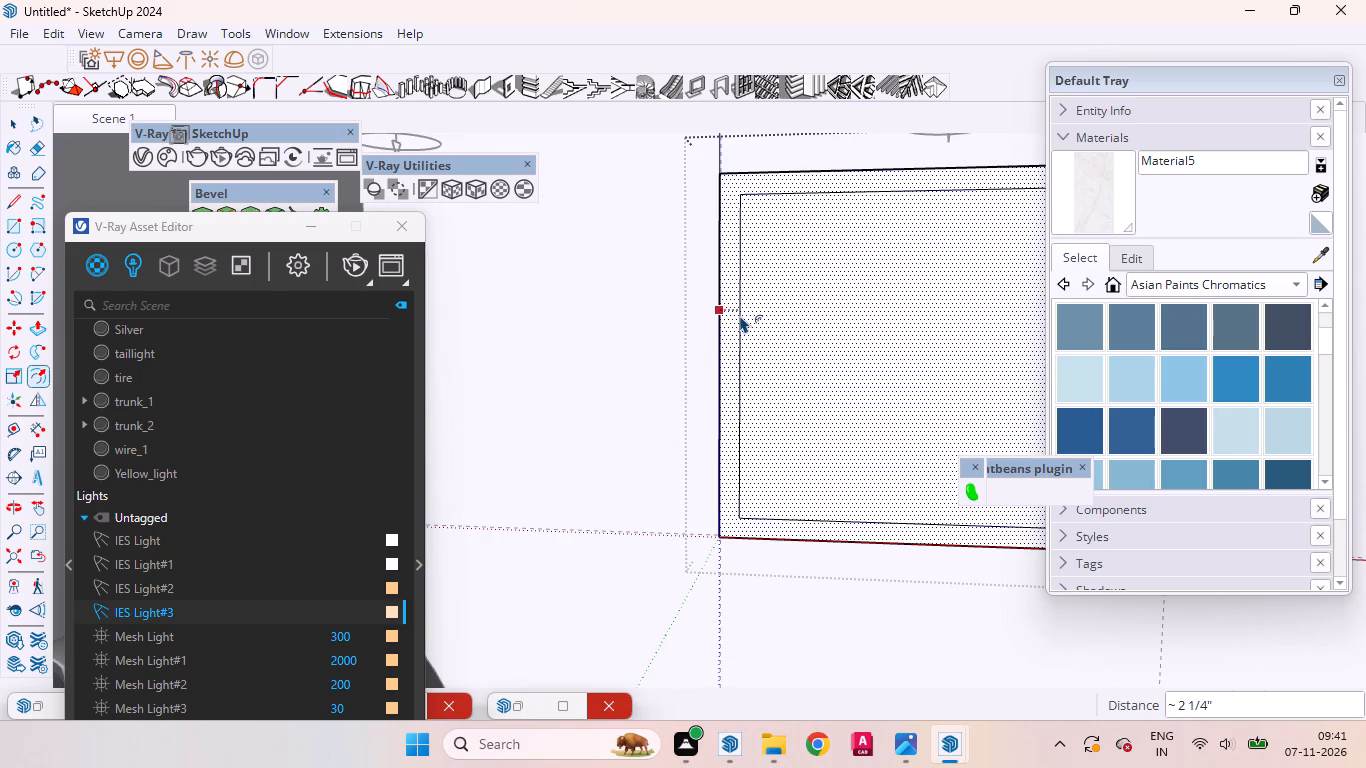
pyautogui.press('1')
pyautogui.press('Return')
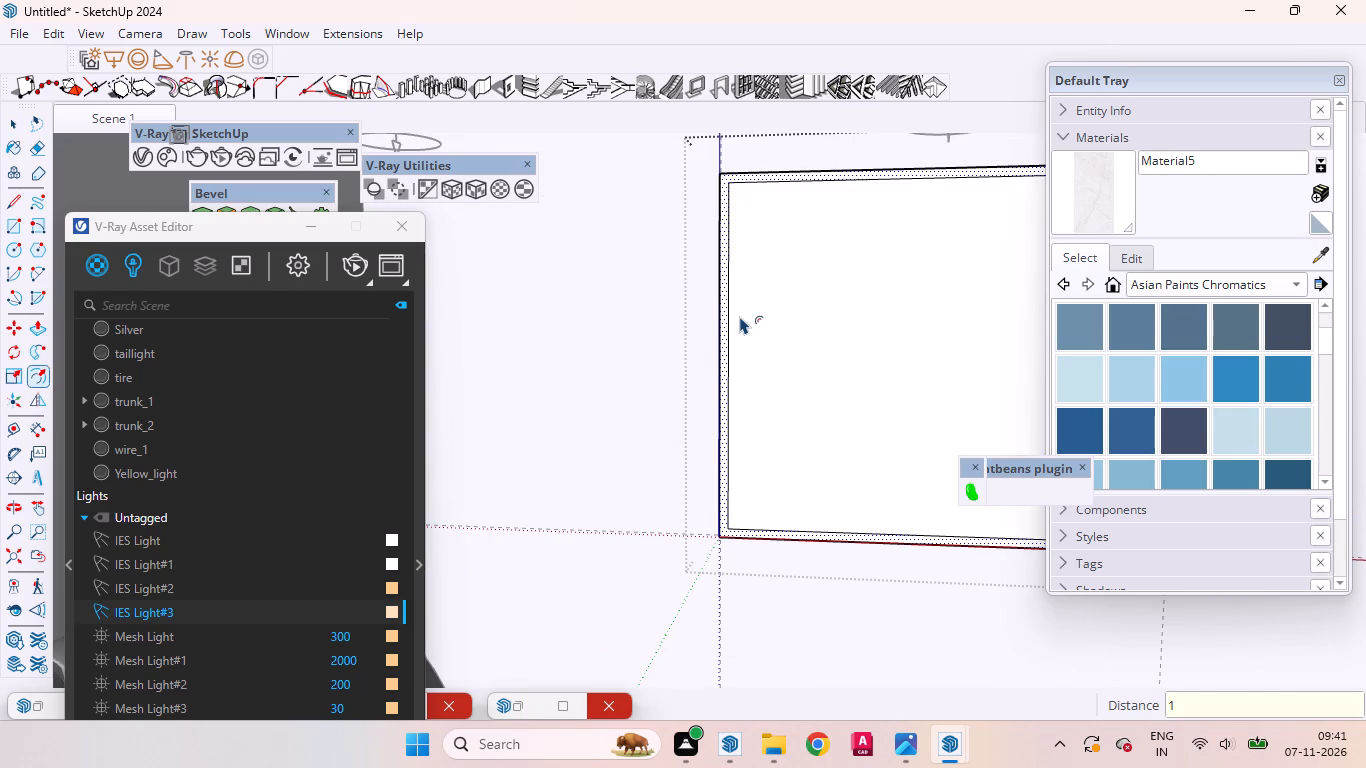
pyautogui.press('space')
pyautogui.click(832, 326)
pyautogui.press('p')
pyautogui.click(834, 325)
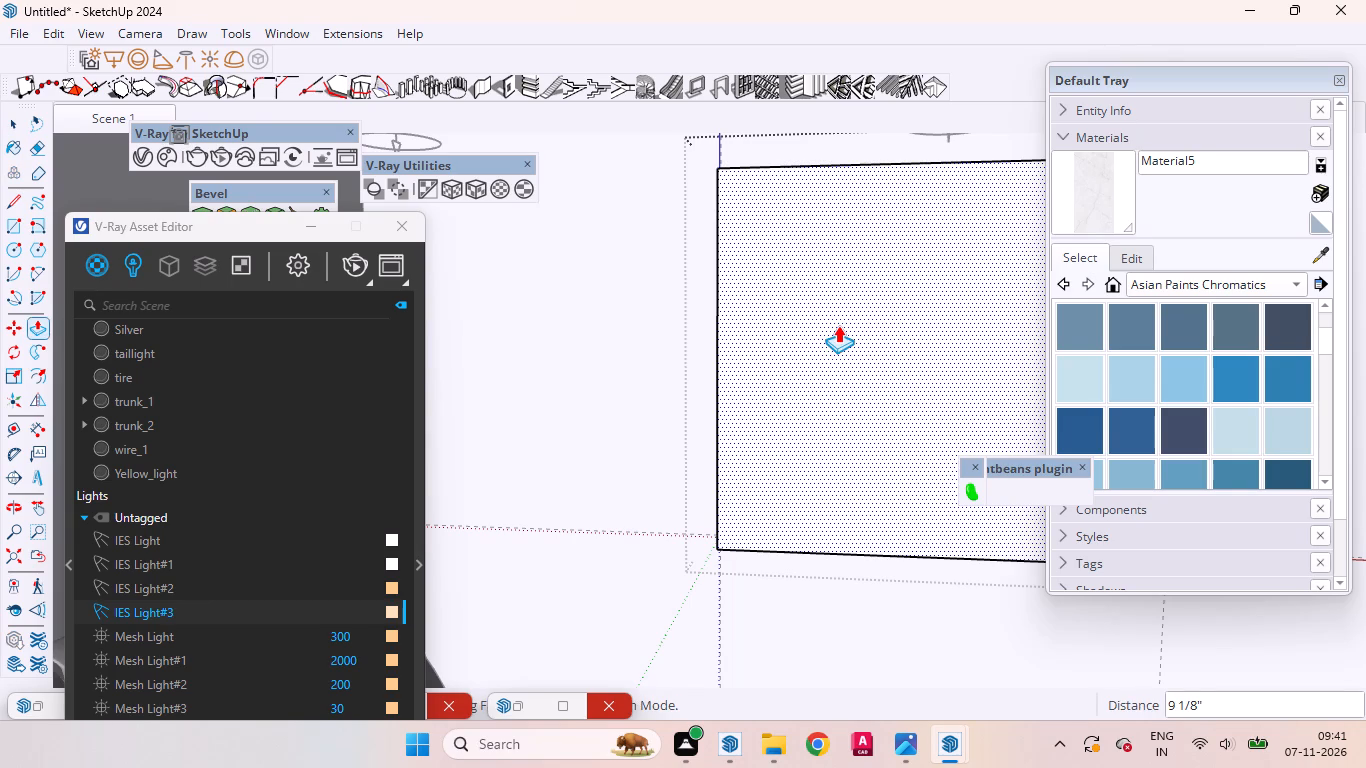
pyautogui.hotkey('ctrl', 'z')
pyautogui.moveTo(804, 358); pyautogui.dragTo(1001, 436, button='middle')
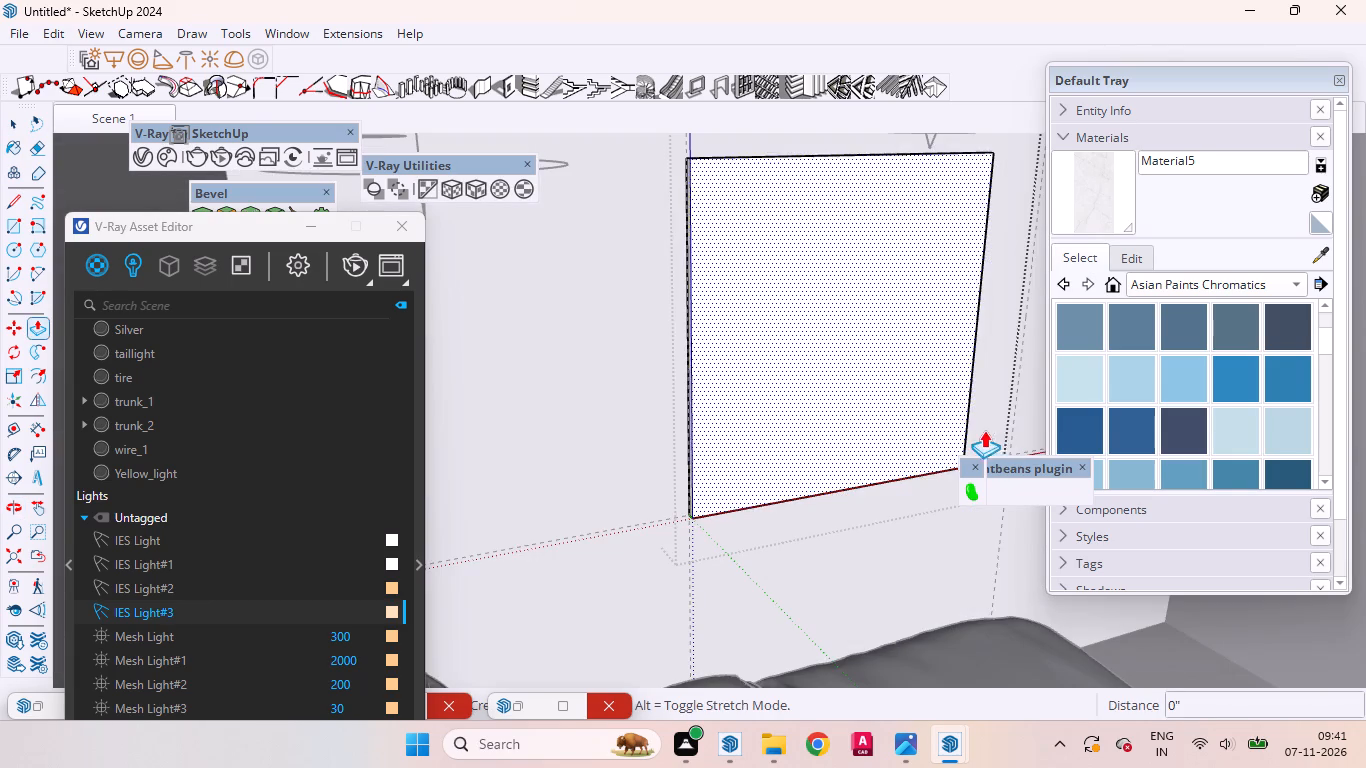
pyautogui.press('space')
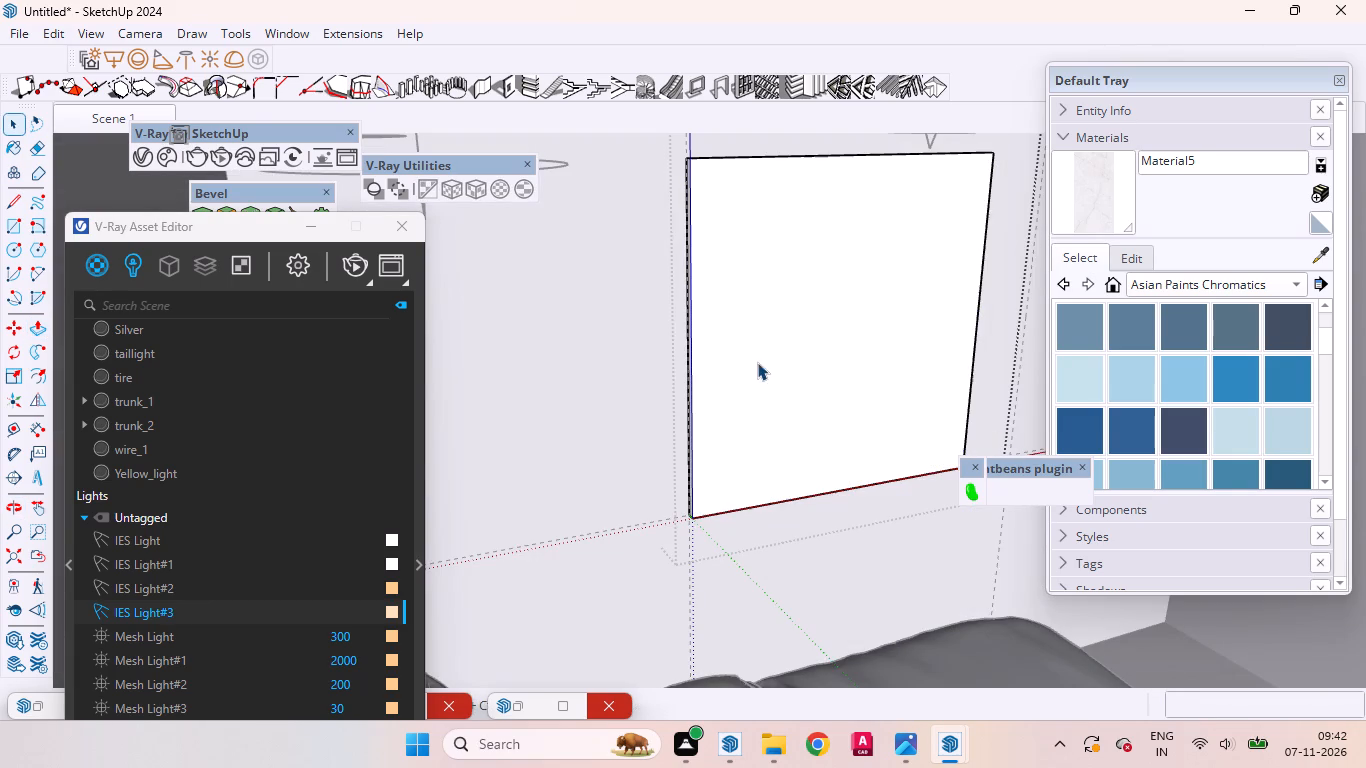
# Repeat the 1" inward offset on the panel's front face to outline a narrow border frame.
pyautogui.click(770, 359)
pyautogui.moveTo(820, 371); pyautogui.dragTo(781, 363, button='middle')
pyautogui.scroll(1, 781, 363)
pyautogui.press('f')
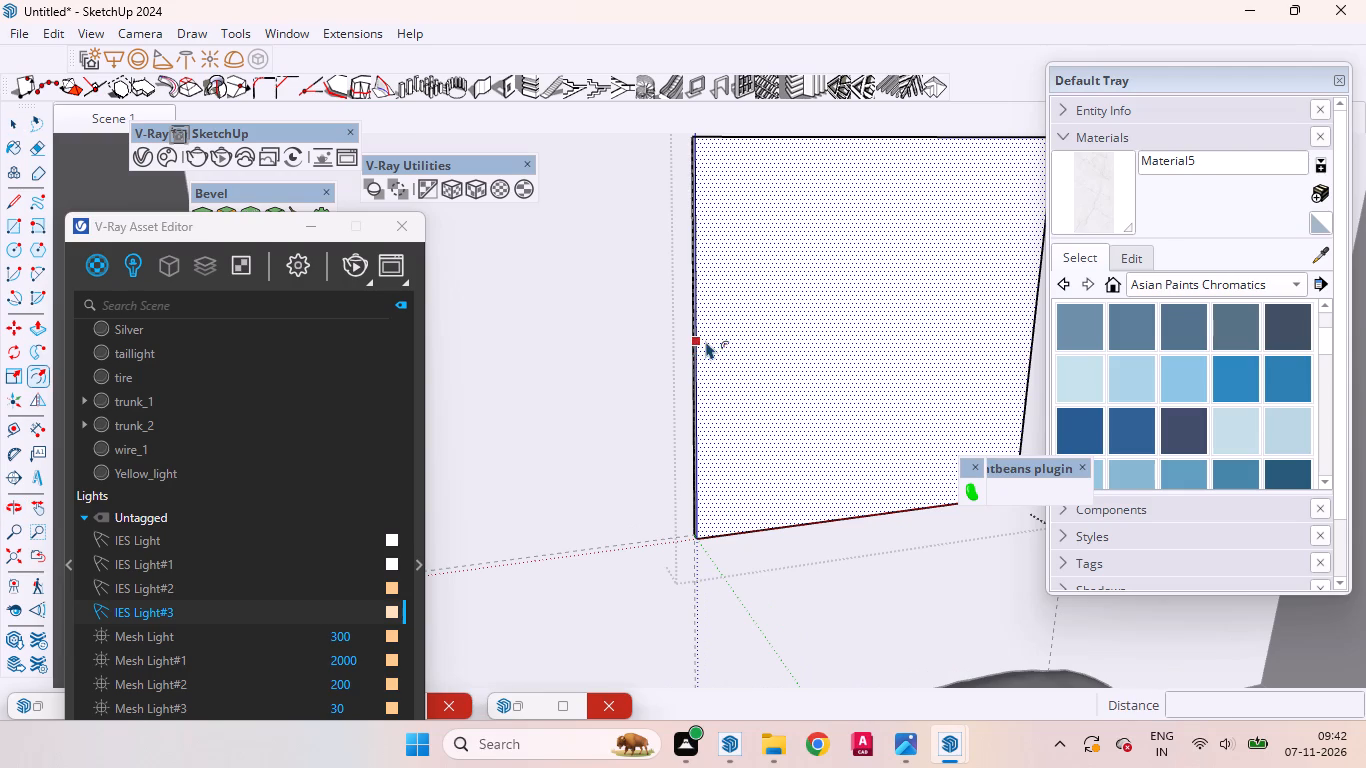
pyautogui.doubleClick(707, 341)
pyautogui.press('space')
# Push the inner face about 7/16" into the panel, recessing it behind the border frame.
pyautogui.click(798, 346)
pyautogui.press('p')
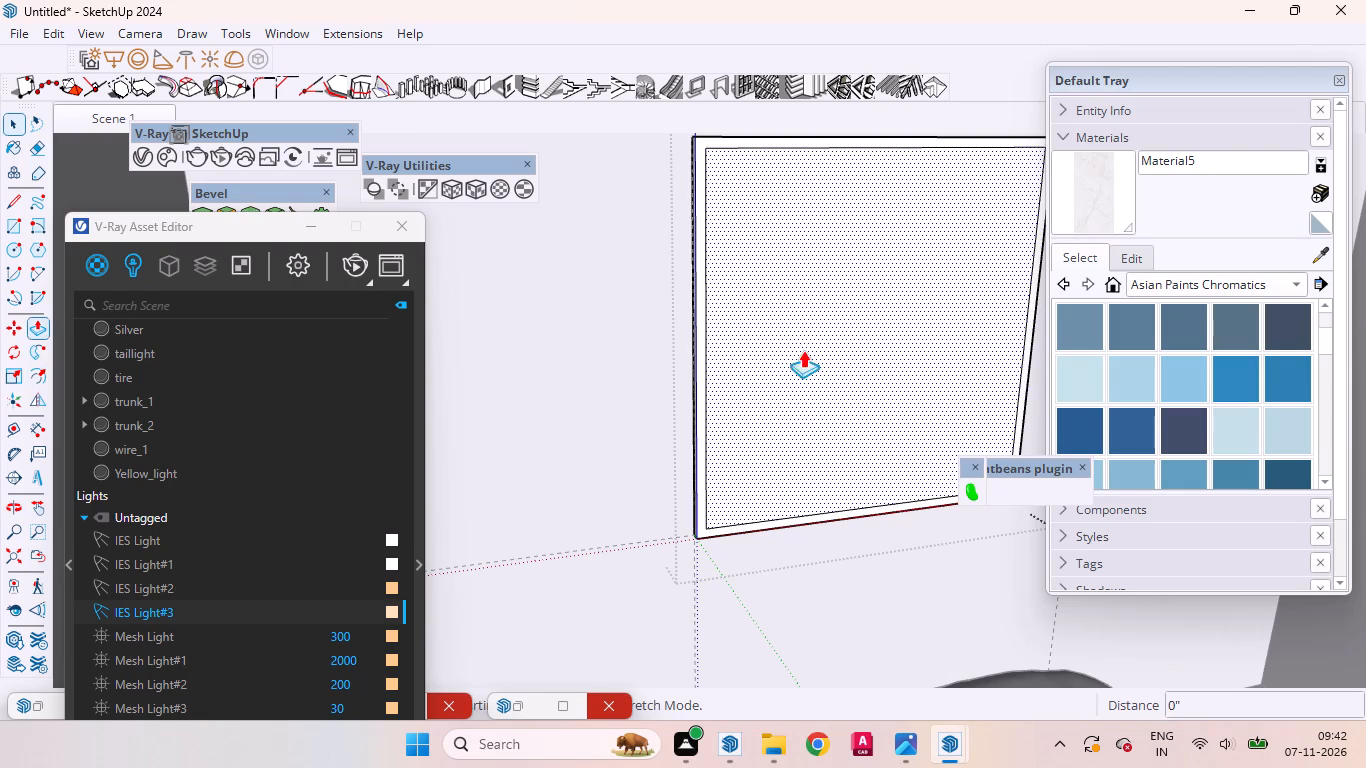
pyautogui.scroll(5, 779, 344)
pyautogui.moveTo(786, 366); pyautogui.dragTo(866, 379, button='middle')
pyautogui.click(859, 373)
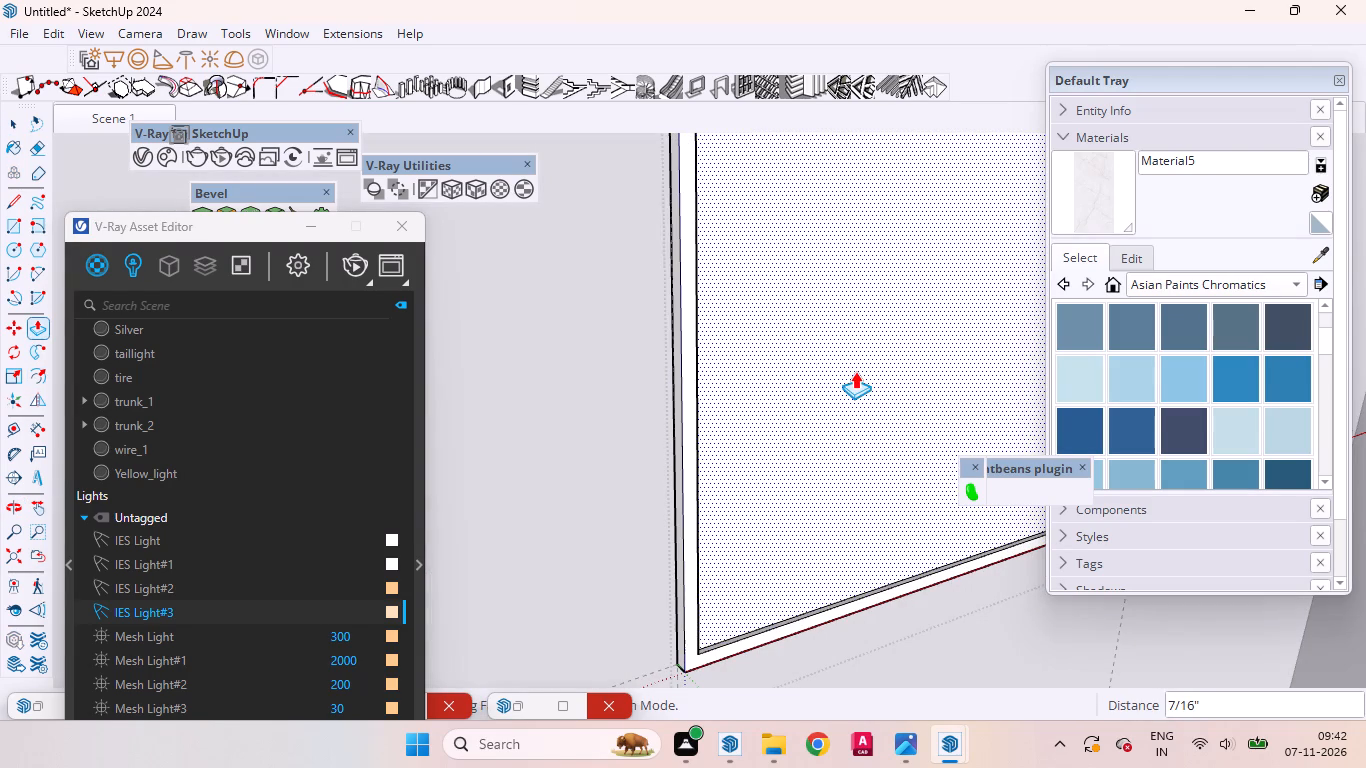
pyautogui.click(855, 371)
pyautogui.press('space')
# Examine the recessed panel and its border frame up close and from the front of the bedroom.
pyautogui.scroll(1, 403, 355)
pyautogui.scroll(-6, 403, 355)
pyautogui.scroll(2, 589, 298)
pyautogui.scroll(-14, 594, 297)
pyautogui.scroll(1, 636, 318)
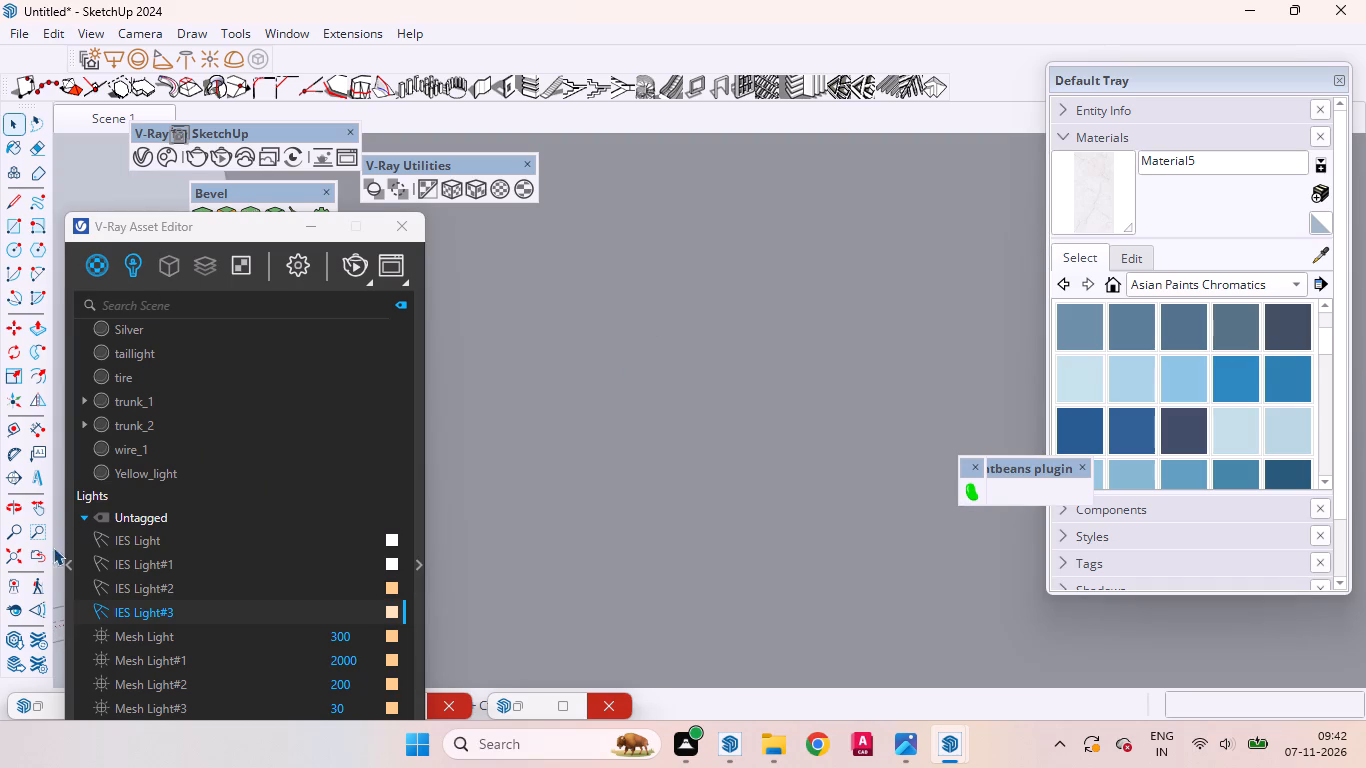
pyautogui.click(38, 553)
pyautogui.moveTo(780, 368); pyautogui.dragTo(594, 365, button='middle')
pyautogui.scroll(-1, 631, 282)
pyautogui.scroll(3, 631, 282)
pyautogui.scroll(-8, 631, 282)
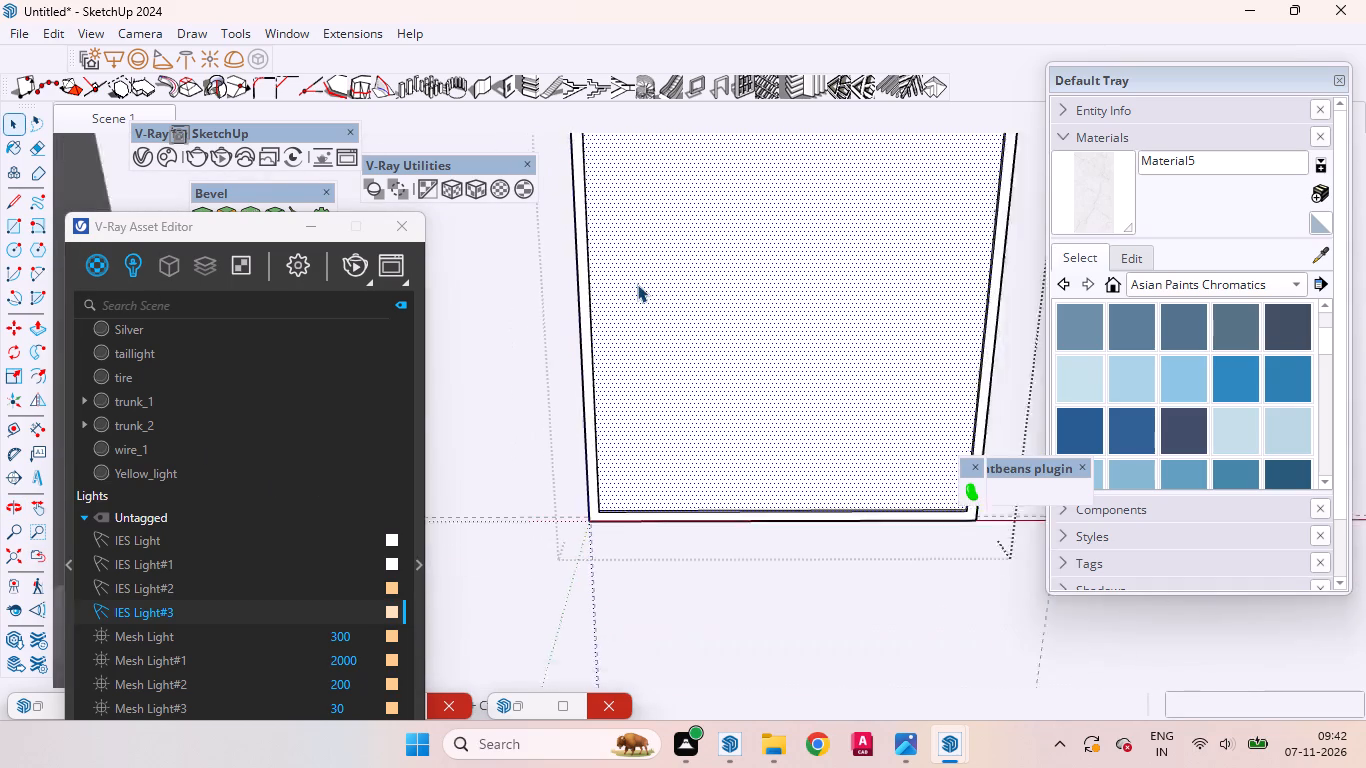
pyautogui.scroll(-4, 637, 284)
pyautogui.moveTo(661, 300); pyautogui.dragTo(729, 243, button='middle')
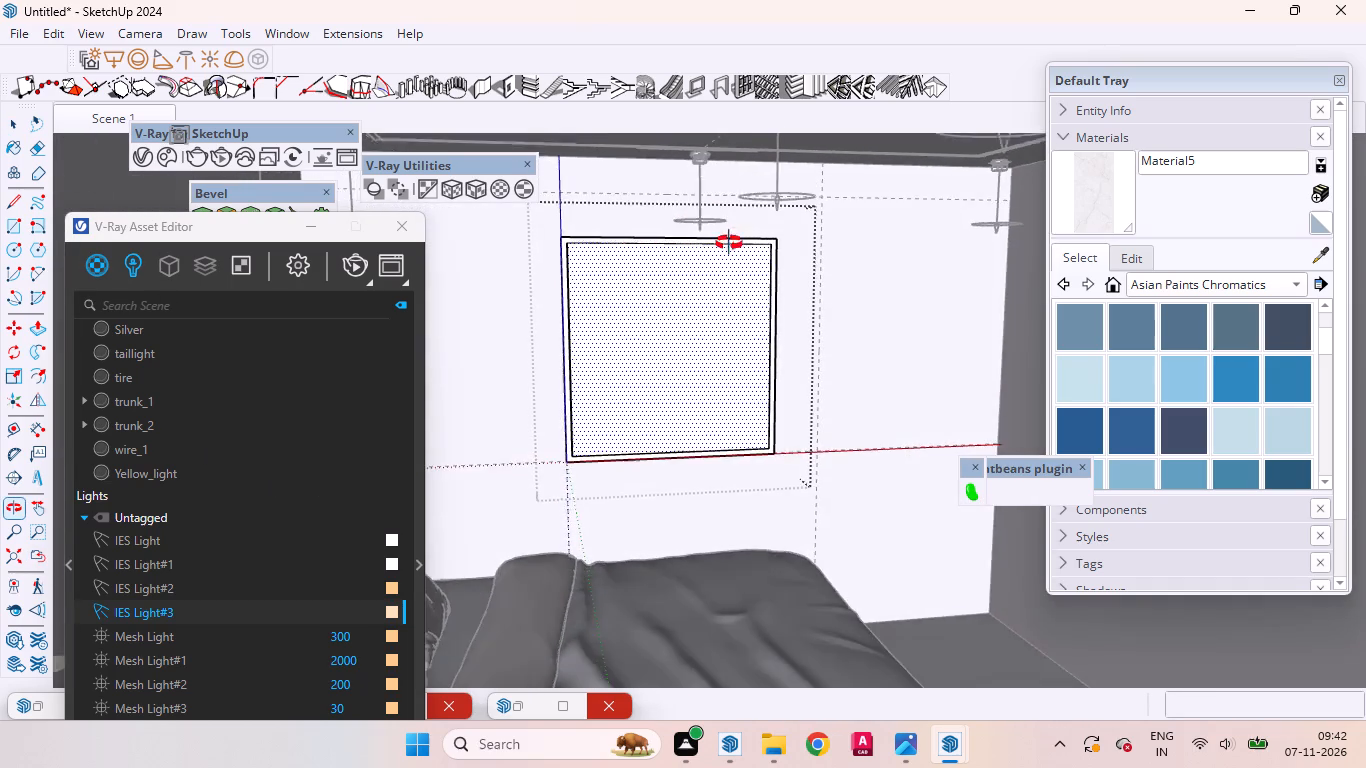
pyautogui.moveTo(729, 243); pyautogui.dragTo(739, 246, button='middle')
# Pull the recessed inner face back out about 5/16" to make the recess shallower.
pyautogui.scroll(5, 727, 261)
pyautogui.scroll(-1, 727, 261)
pyautogui.scroll(6, 727, 261)
pyautogui.moveTo(753, 362); pyautogui.dragTo(920, 407, button='middle')
pyautogui.scroll(10, 917, 391)
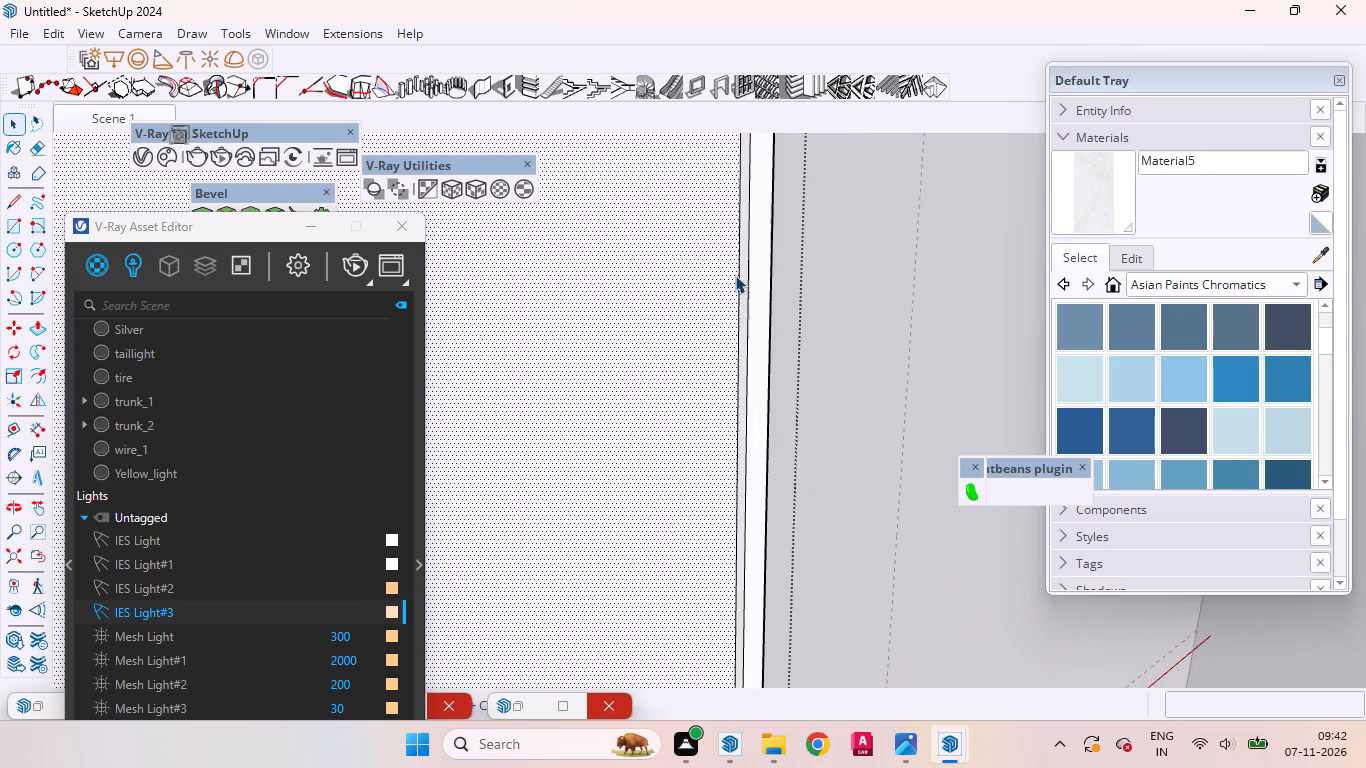
pyautogui.scroll(8, 735, 275)
pyautogui.scroll(-1, 730, 325)
pyautogui.scroll(4, 730, 325)
pyautogui.press('p')
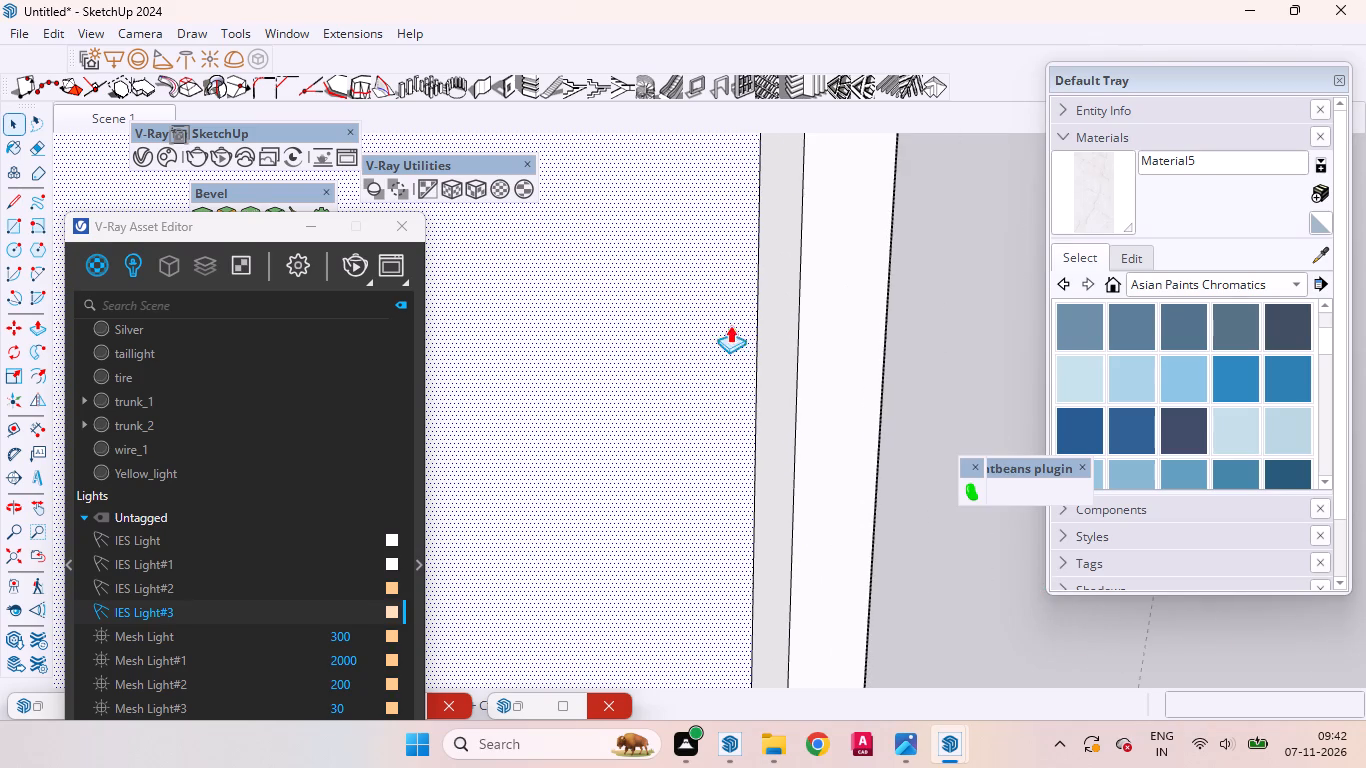
pyautogui.click(695, 335)
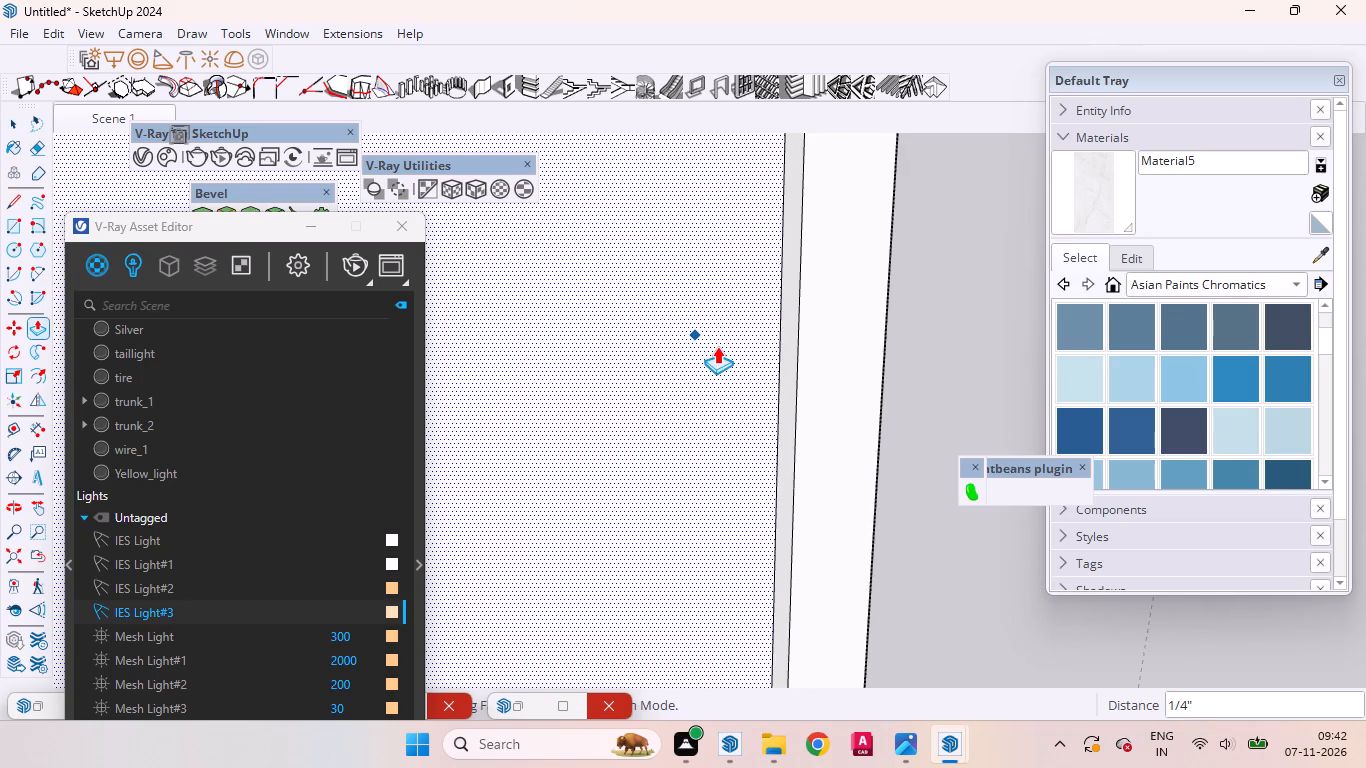
pyautogui.click(721, 348)
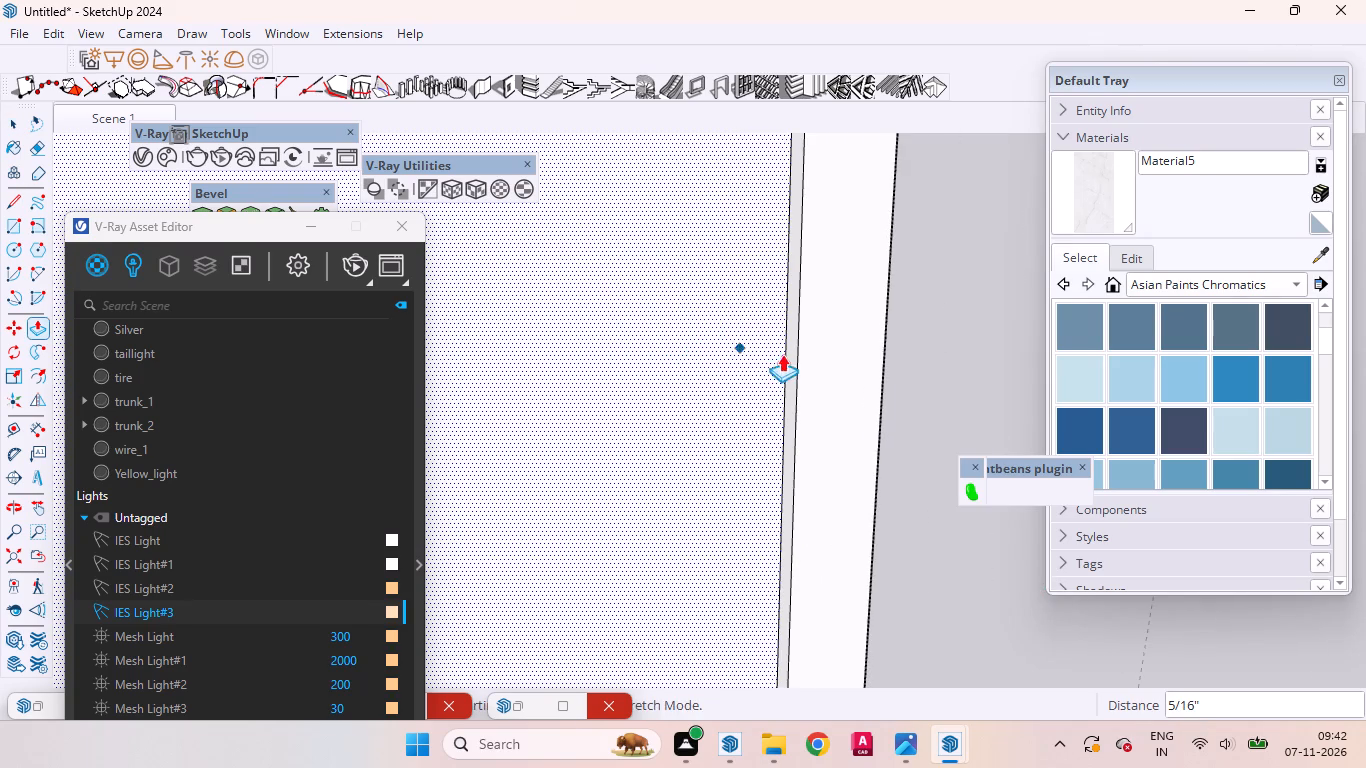
pyautogui.press('space')
# Start a new material and load the stylised woman's face picture from the Downloads folder as its texture image.
pyautogui.scroll(-12, 804, 339)
pyautogui.moveTo(838, 415); pyautogui.dragTo(593, 391, button='middle')
pyautogui.scroll(-7, 823, 322)
pyautogui.scroll(1, 825, 320)
pyautogui.scroll(-1, 825, 320)
pyautogui.scroll(1, 825, 320)
pyautogui.scroll(-17, 825, 320)
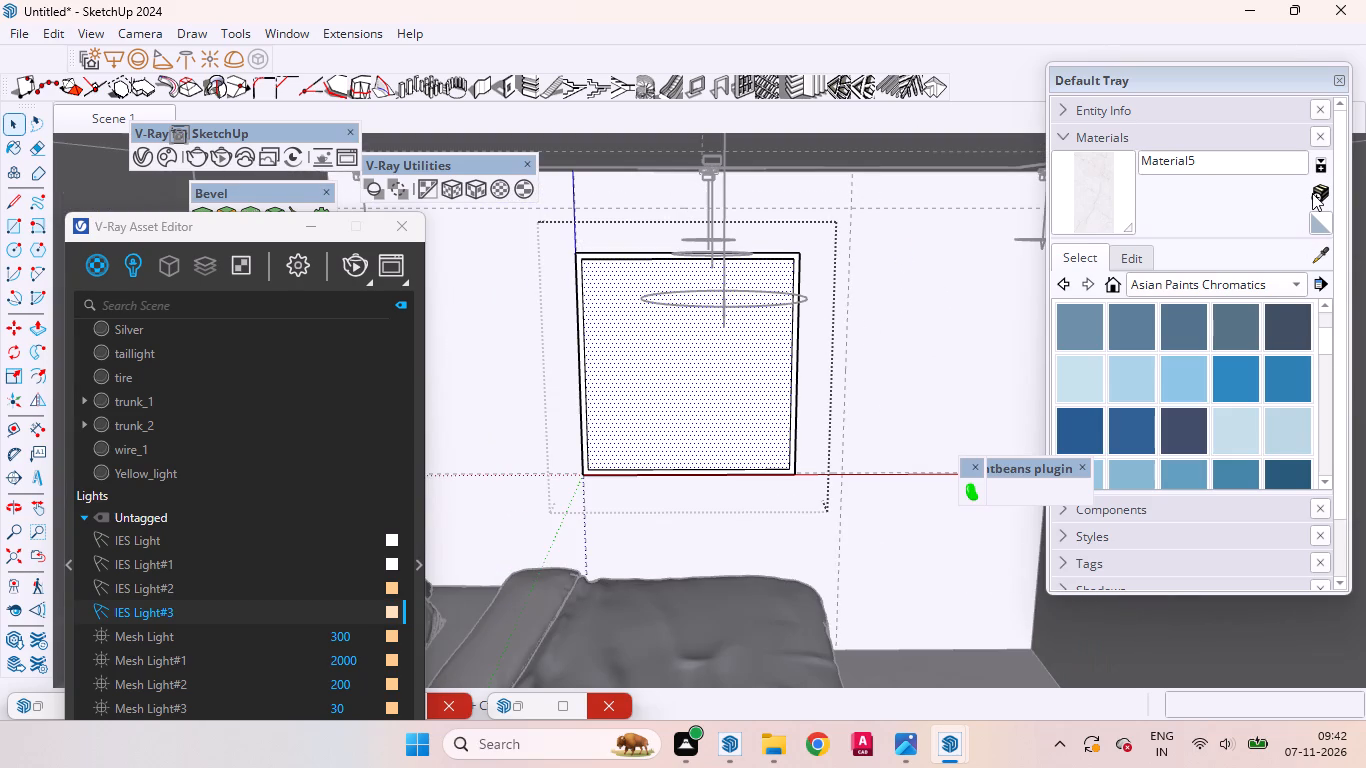
pyautogui.click(1313, 192)
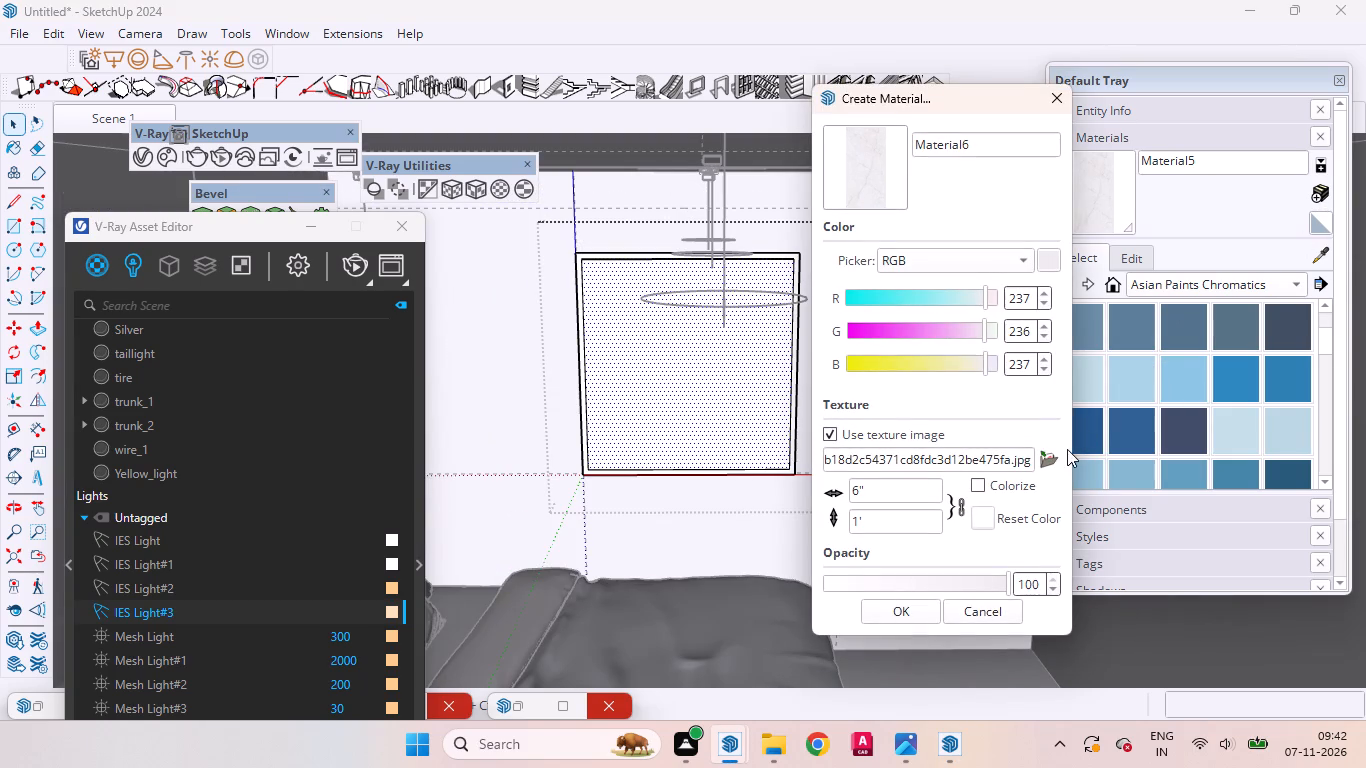
pyautogui.click(1050, 455)
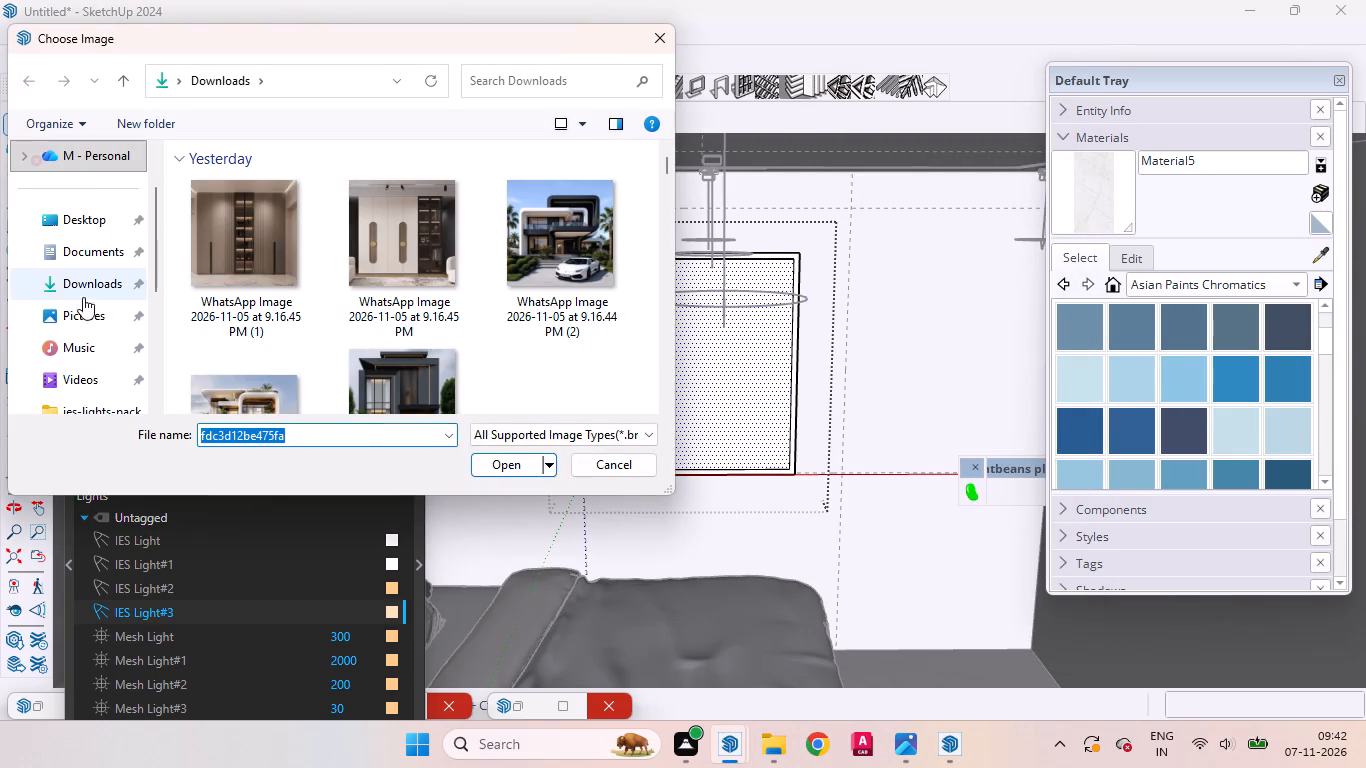
pyautogui.click(74, 294)
pyautogui.scroll(-3, 351, 270)
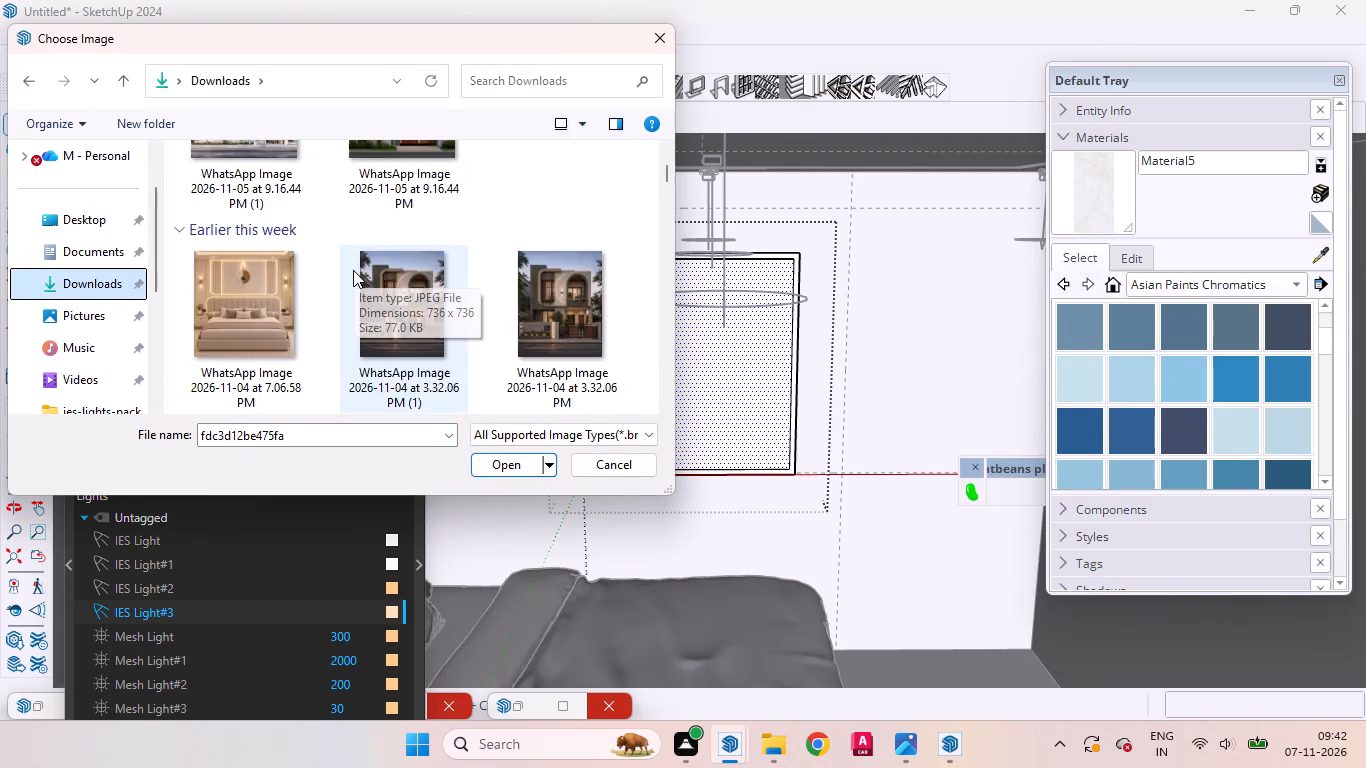
pyautogui.scroll(-9, 353, 270)
pyautogui.scroll(1, 355, 270)
pyautogui.scroll(-1, 355, 270)
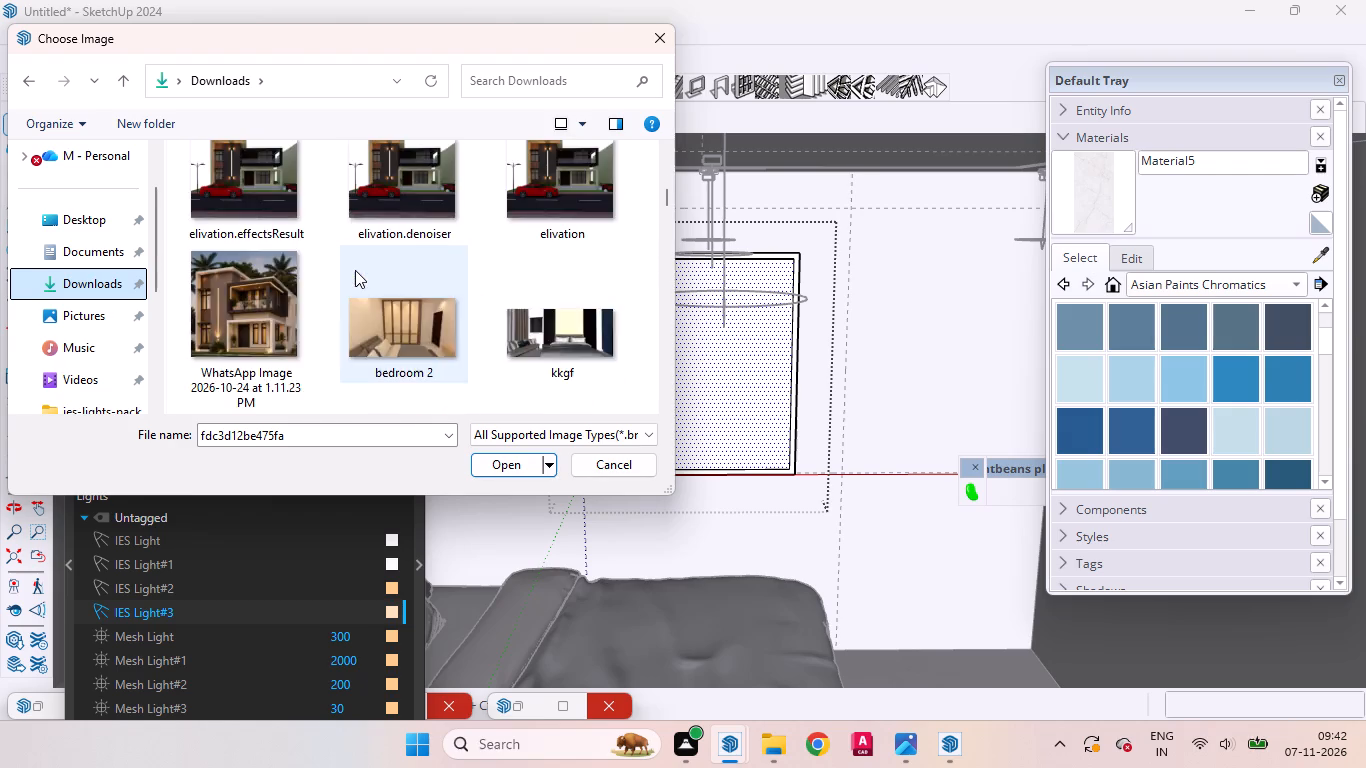
pyautogui.scroll(-2, 355, 270)
pyautogui.scroll(3, 355, 270)
pyautogui.scroll(-2, 356, 271)
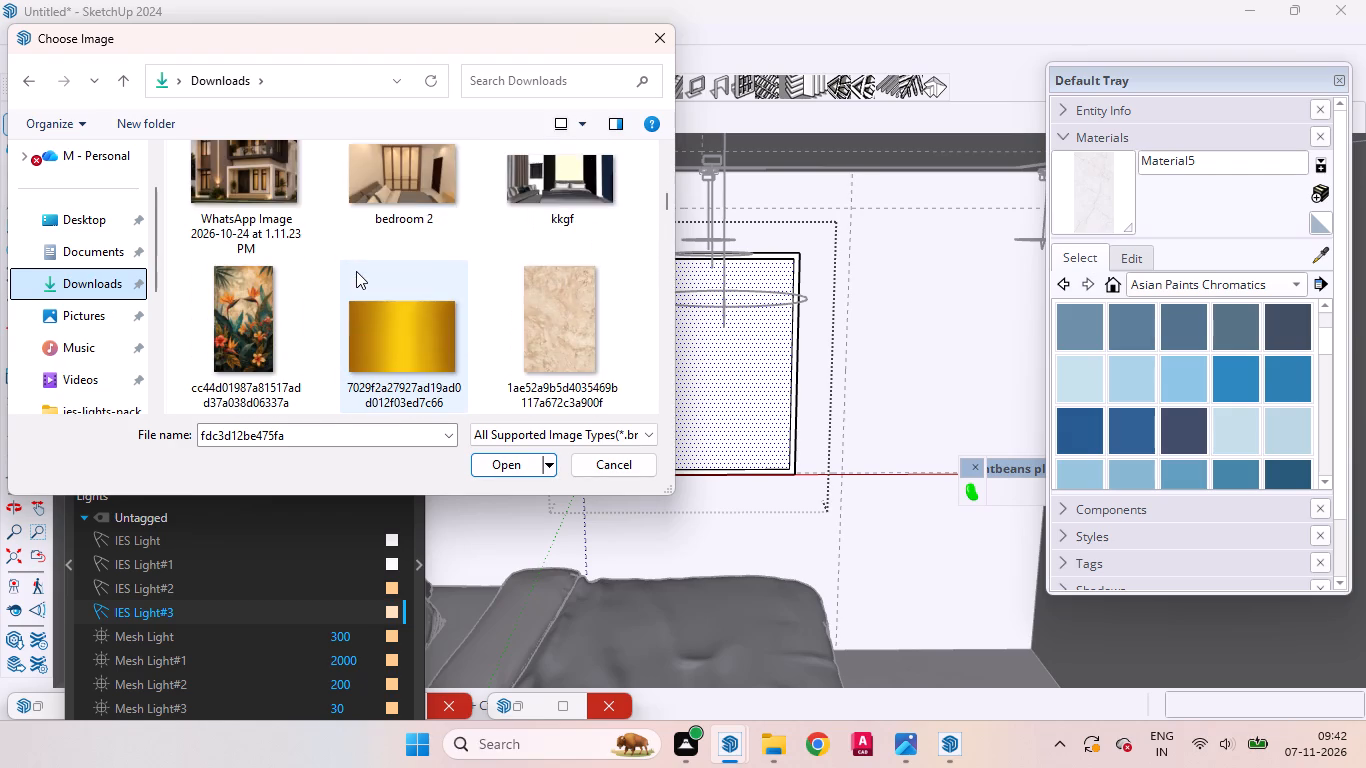
pyautogui.scroll(-3, 356, 272)
pyautogui.click(409, 331)
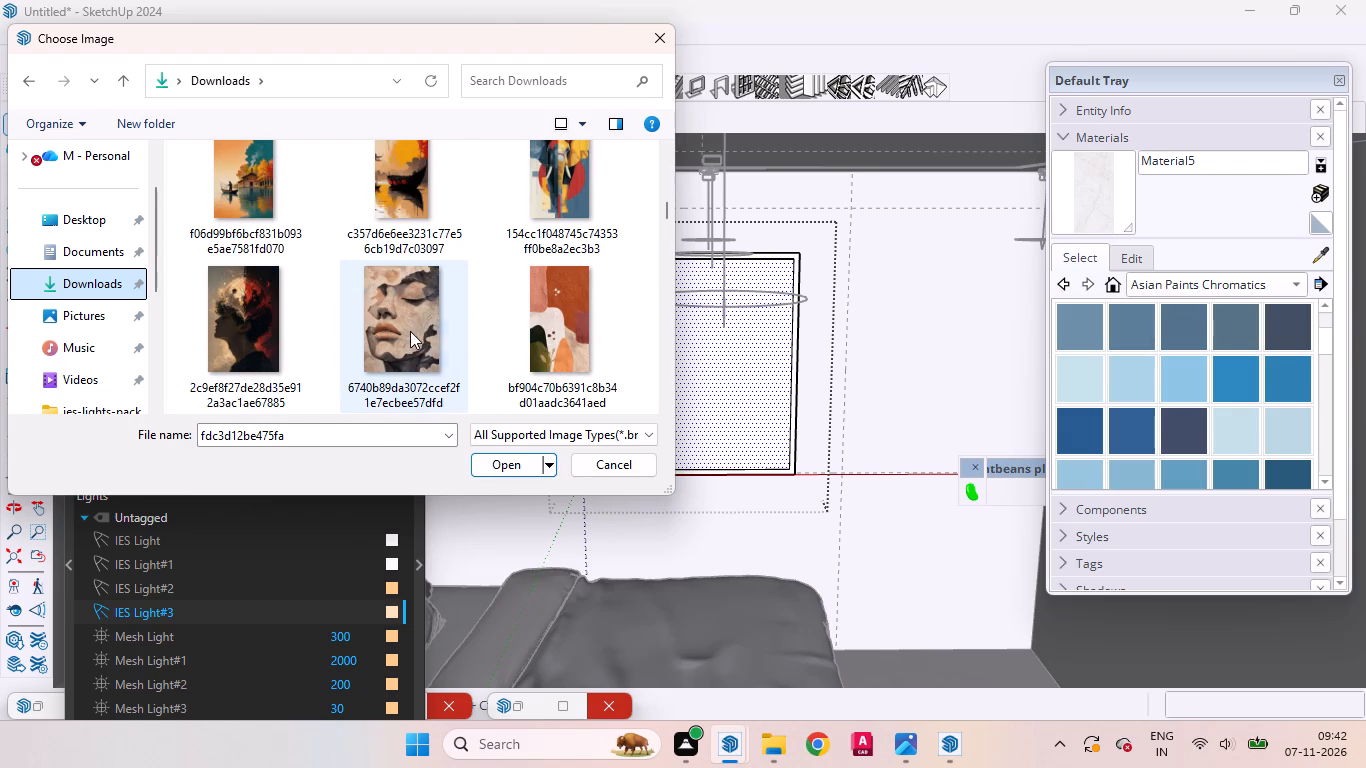
pyautogui.click(505, 463)
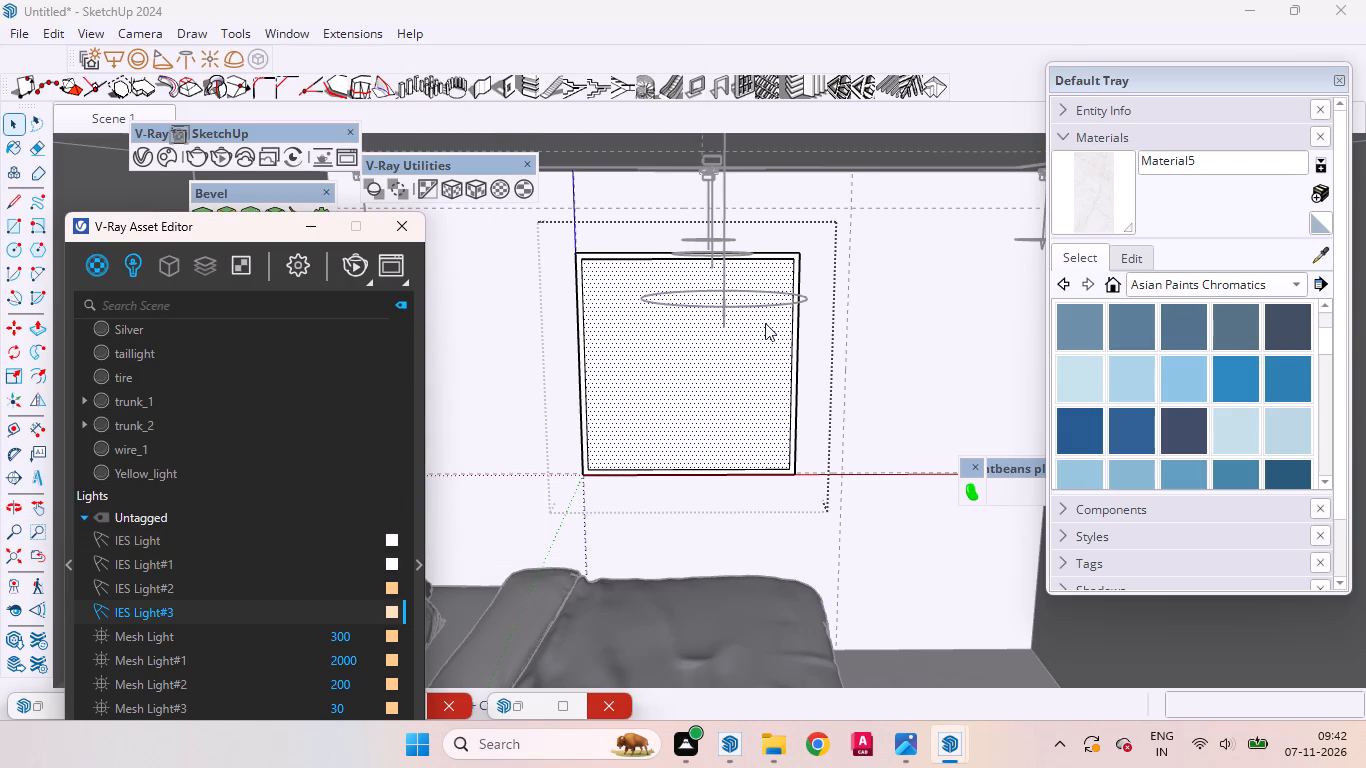
# Minimize the V-Ray Asset Editor to clear the workspace and get back to the new material's settings.
pyautogui.click(948, 751)
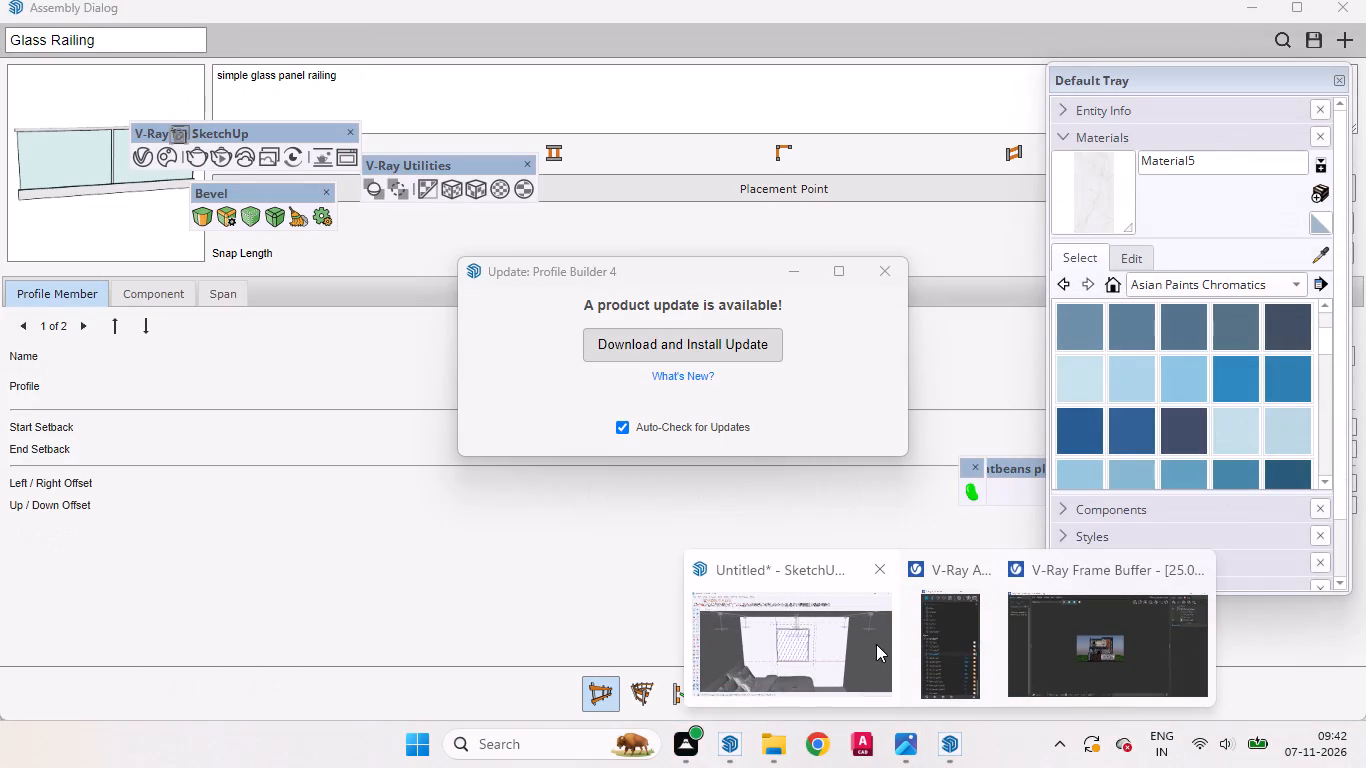
pyautogui.click(969, 650)
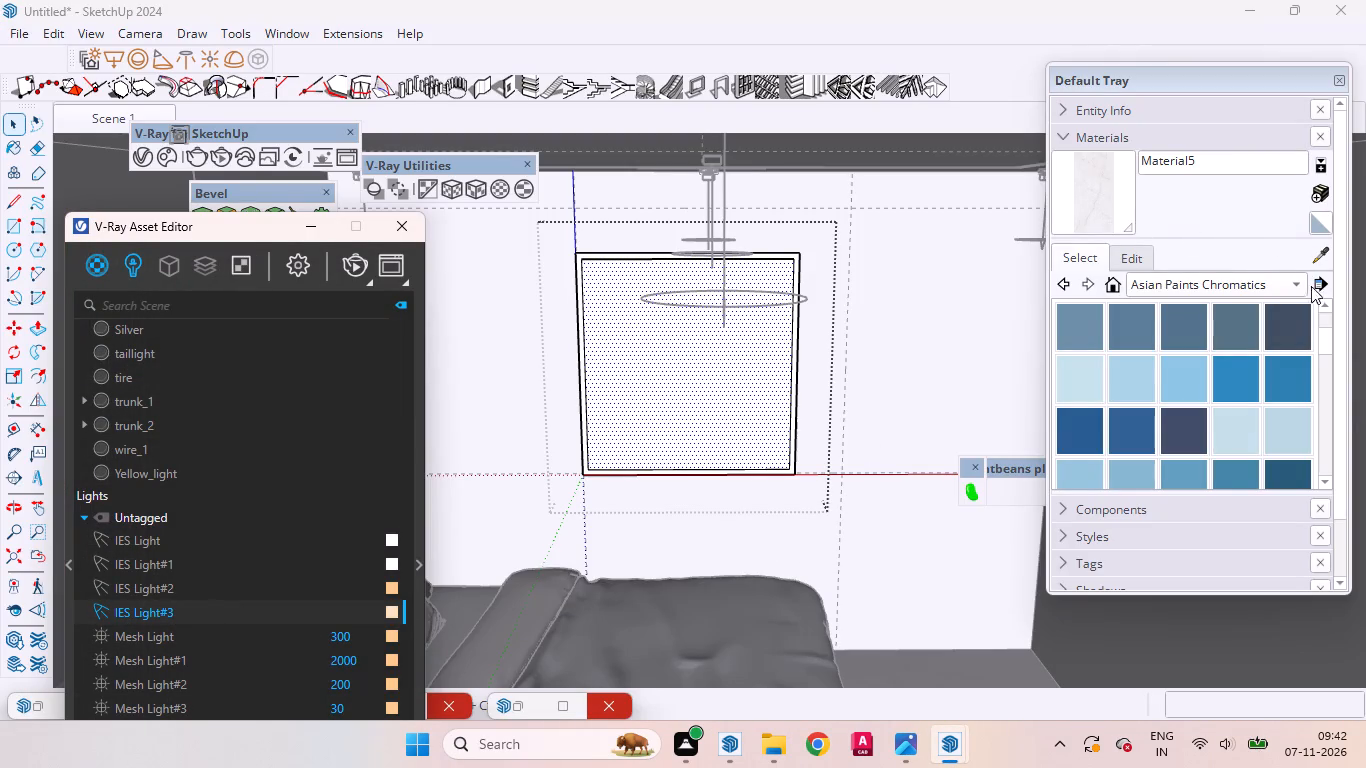
pyautogui.click(1316, 198)
pyautogui.scroll(-7, 819, 411)
pyautogui.click(315, 229)
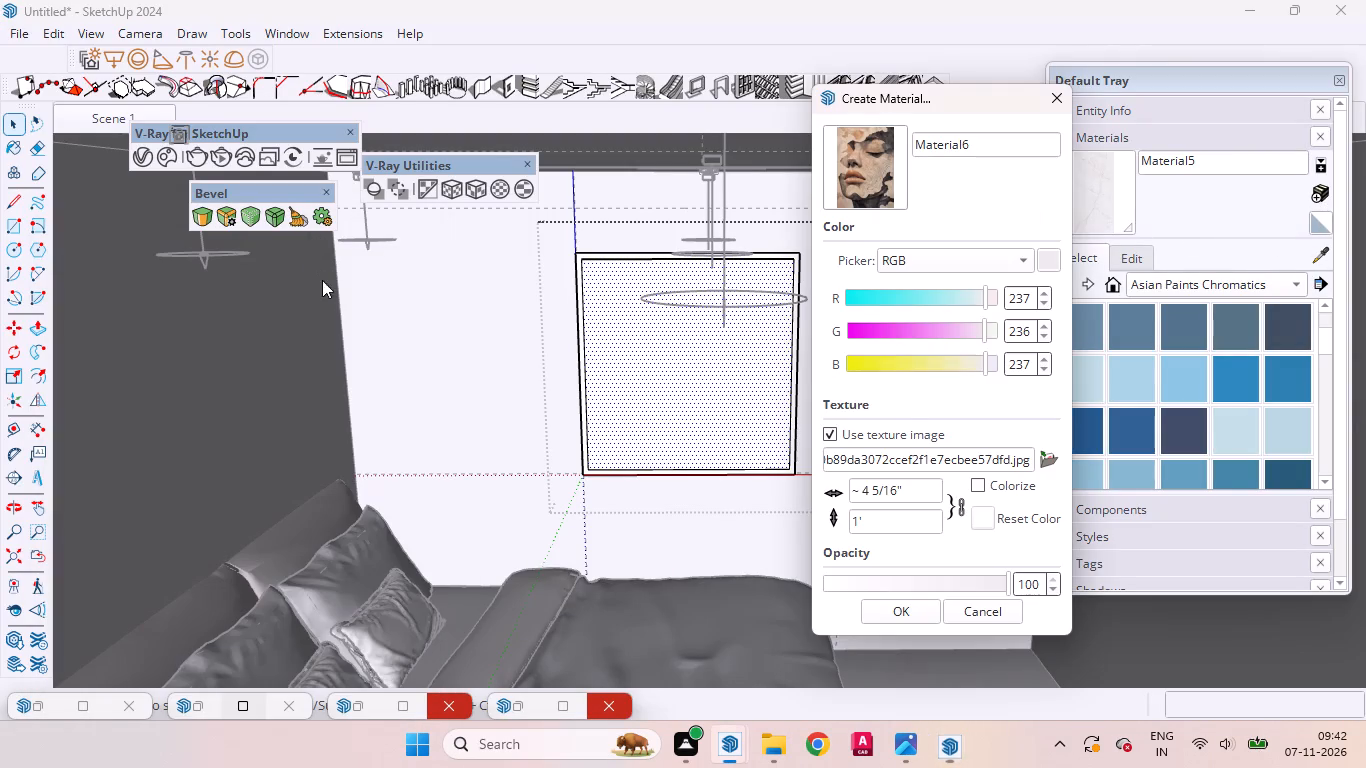
# Create the face-image material and paint it onto the recessed inner face of the bedroom wall panel.
pyautogui.click(899, 614)
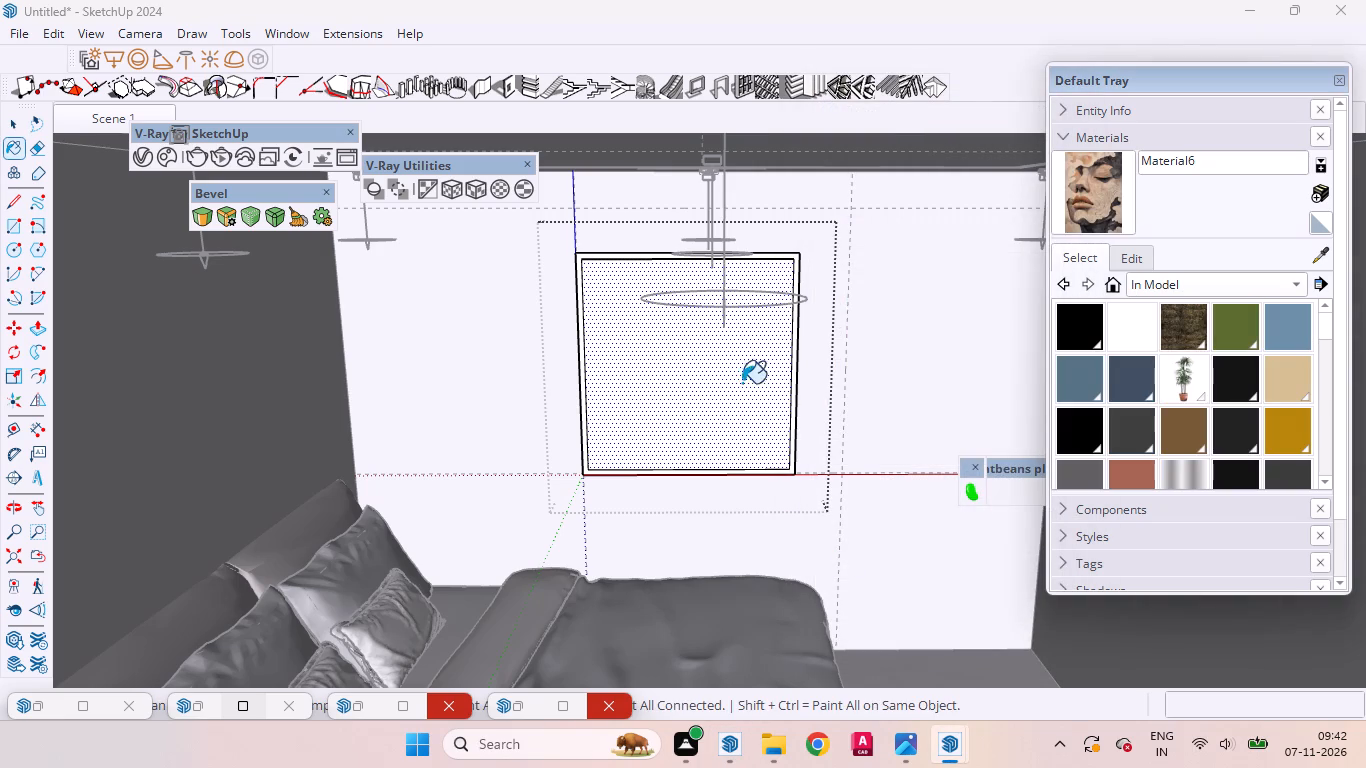
pyautogui.click(734, 379)
pyautogui.press('space')
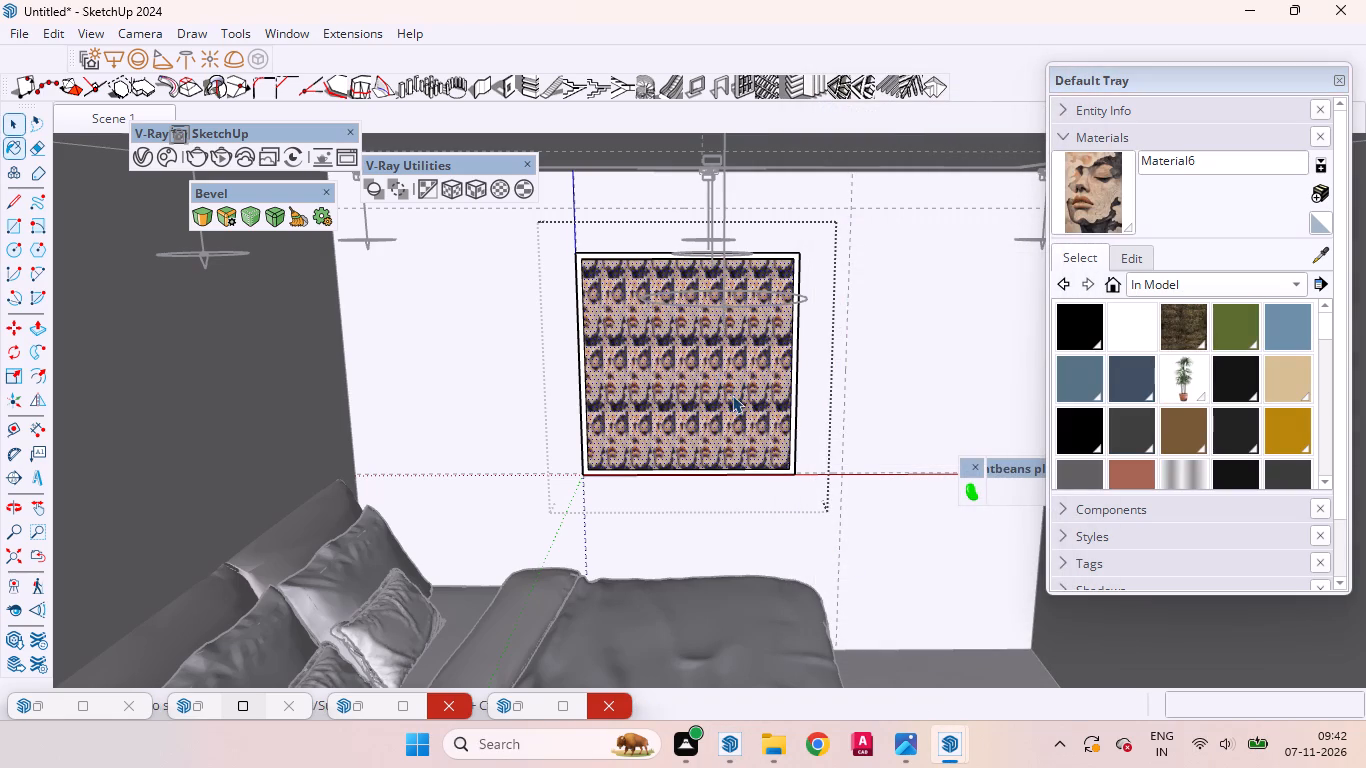
# Fit the face texture to the panel's inner face with V-Ray's tri-planar fit projection and leave the panel group.
pyautogui.click(480, 188)
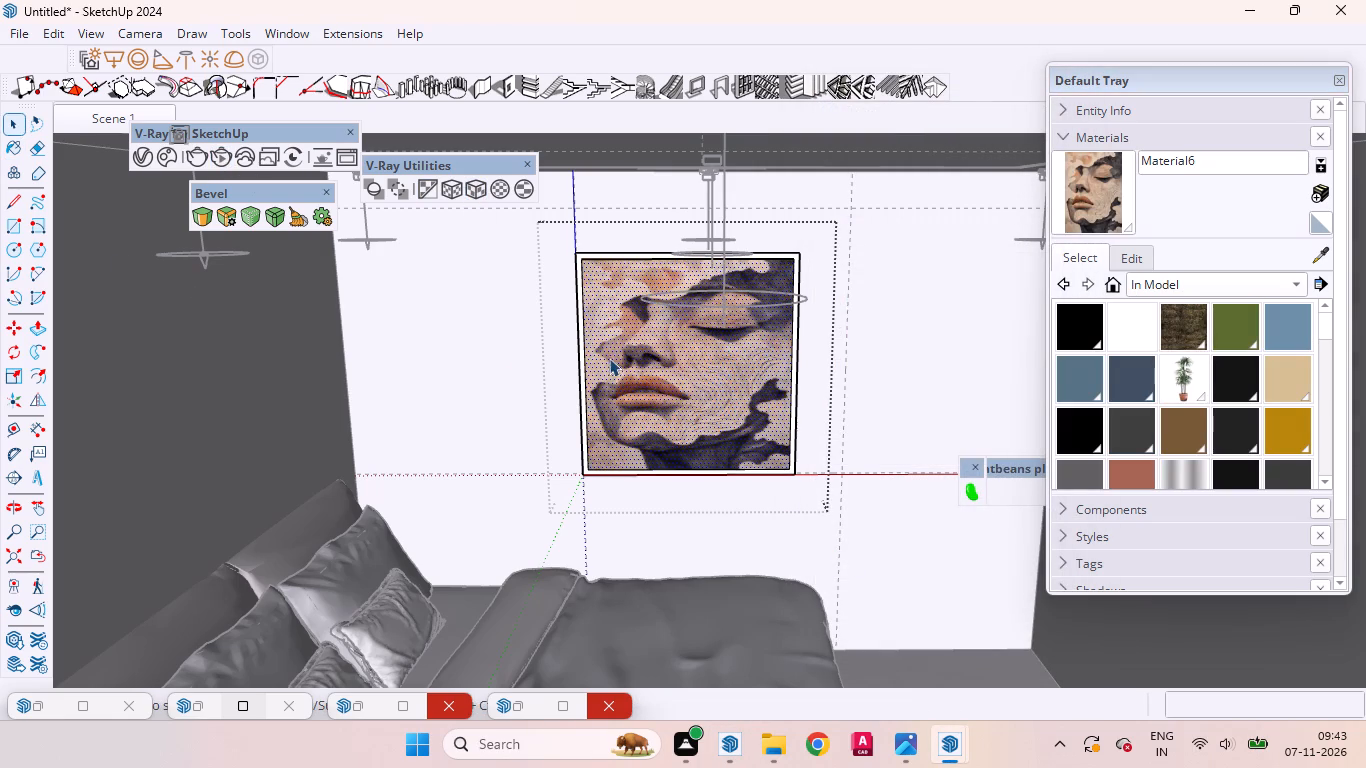
pyautogui.scroll(-14, 659, 321)
pyautogui.scroll(1, 710, 231)
pyautogui.scroll(-4, 709, 231)
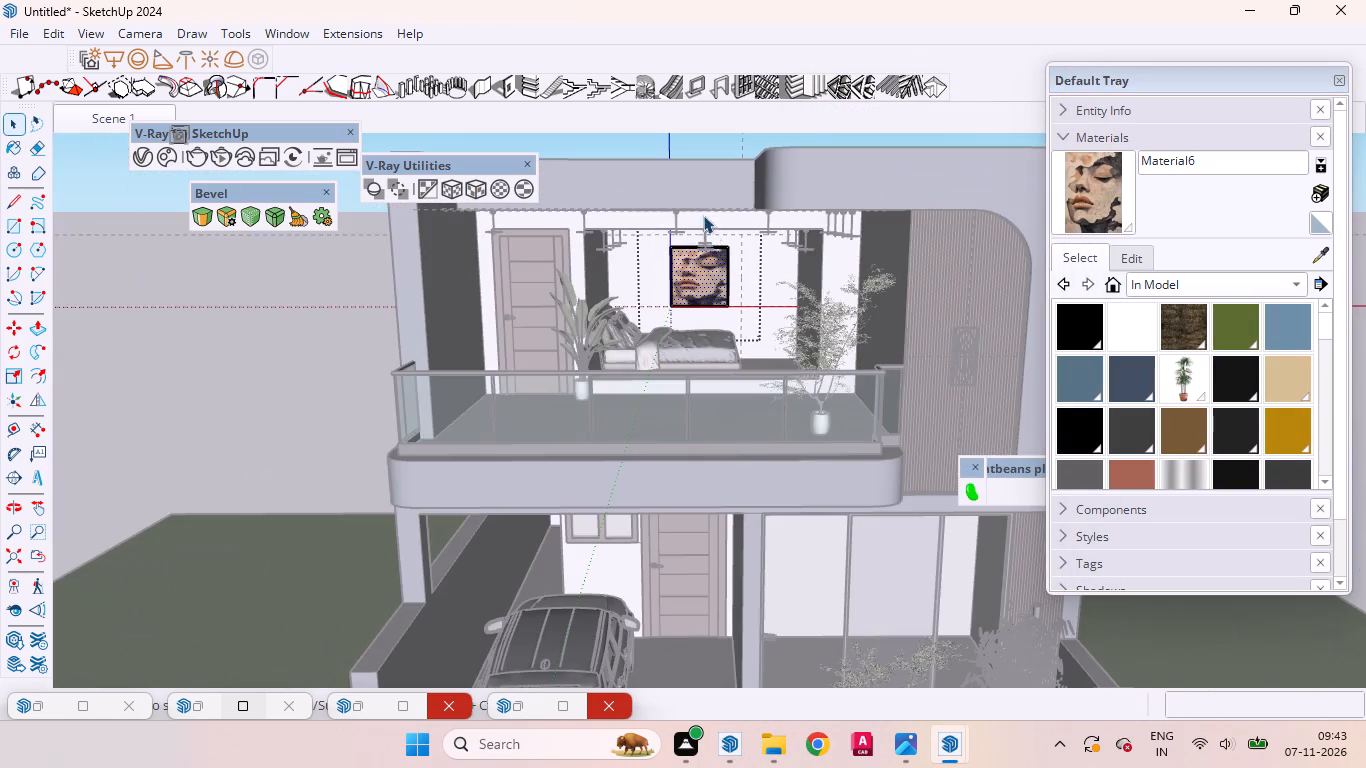
pyautogui.scroll(7, 681, 221)
pyautogui.scroll(-10, 538, 362)
pyautogui.scroll(2, 597, 336)
pyautogui.scroll(-3, 597, 336)
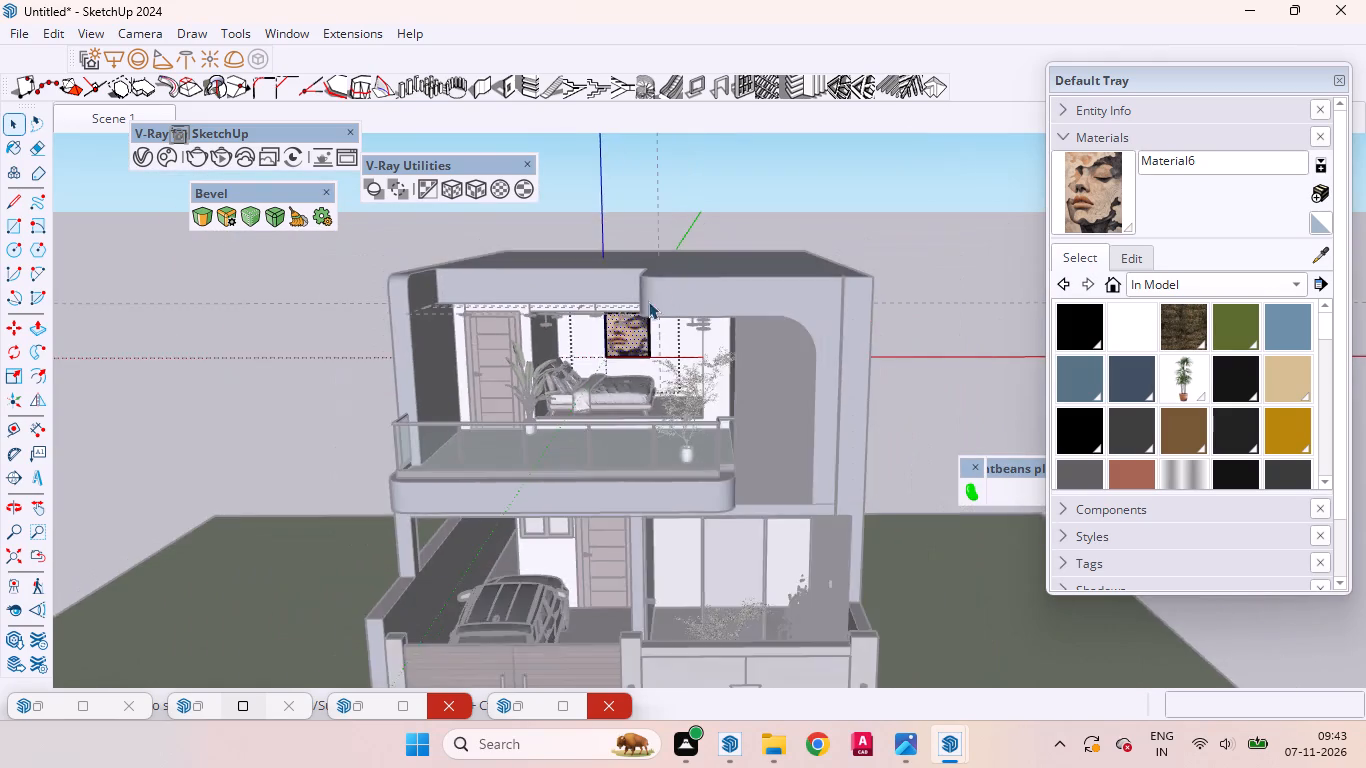
pyautogui.scroll(-2, 648, 301)
pyautogui.click(315, 318)
# Paint the border frame around the wall picture black with Color M09 from the Colors collection.
pyautogui.scroll(12, 586, 258)
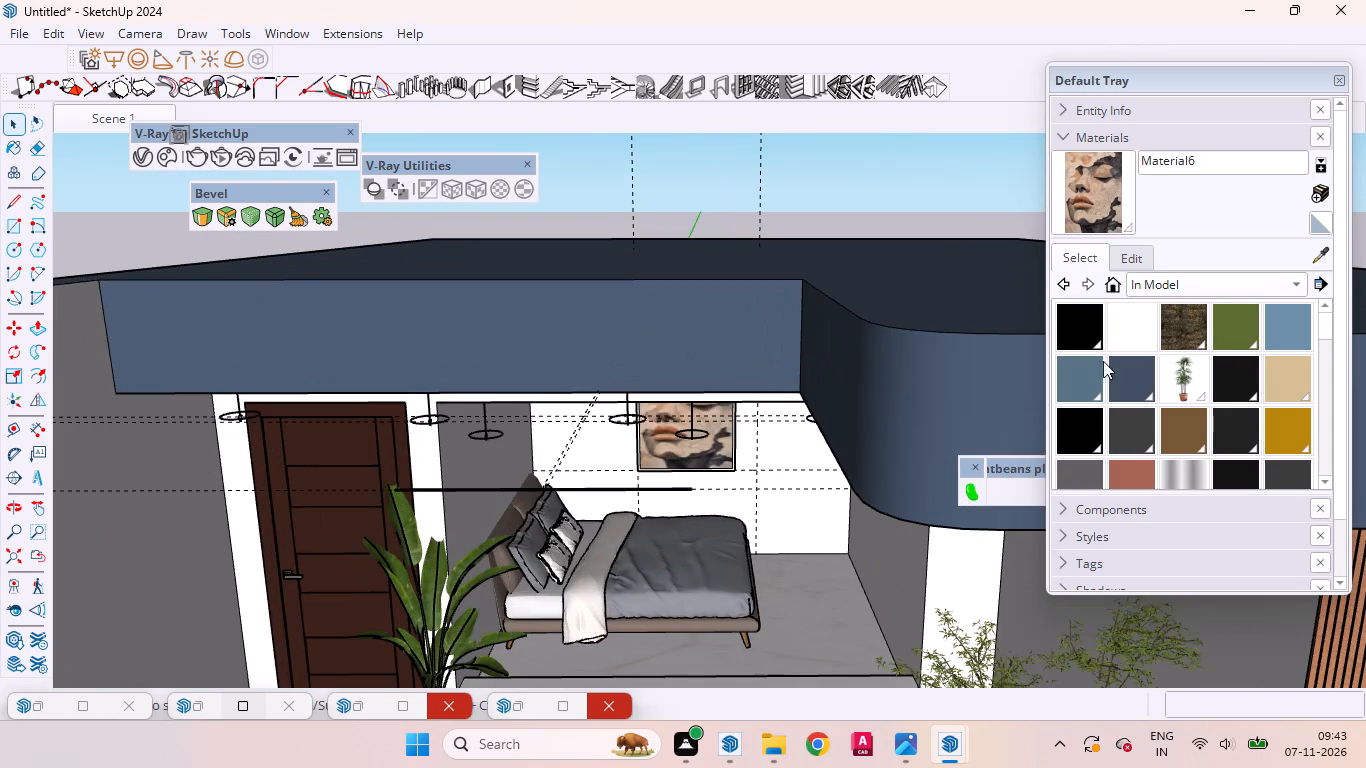
pyautogui.click(1298, 283)
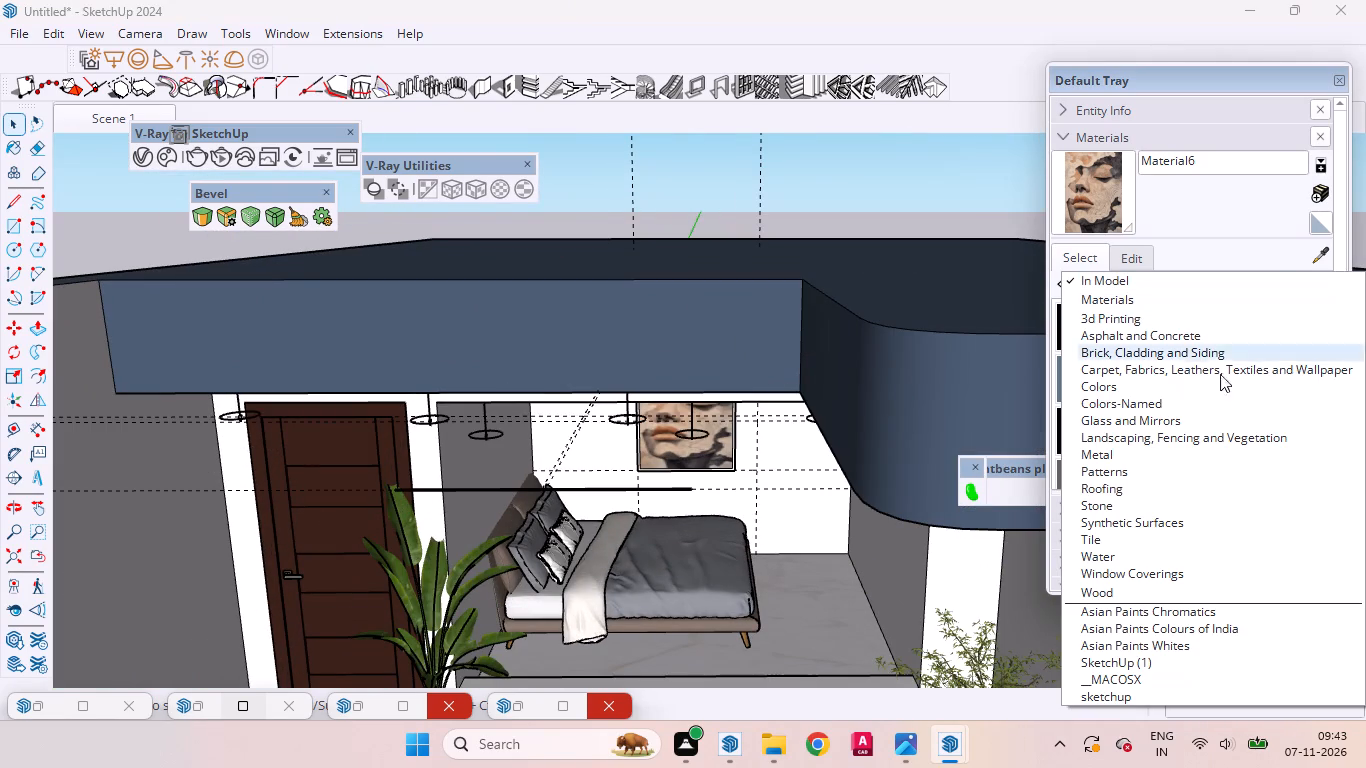
pyautogui.click(1107, 393)
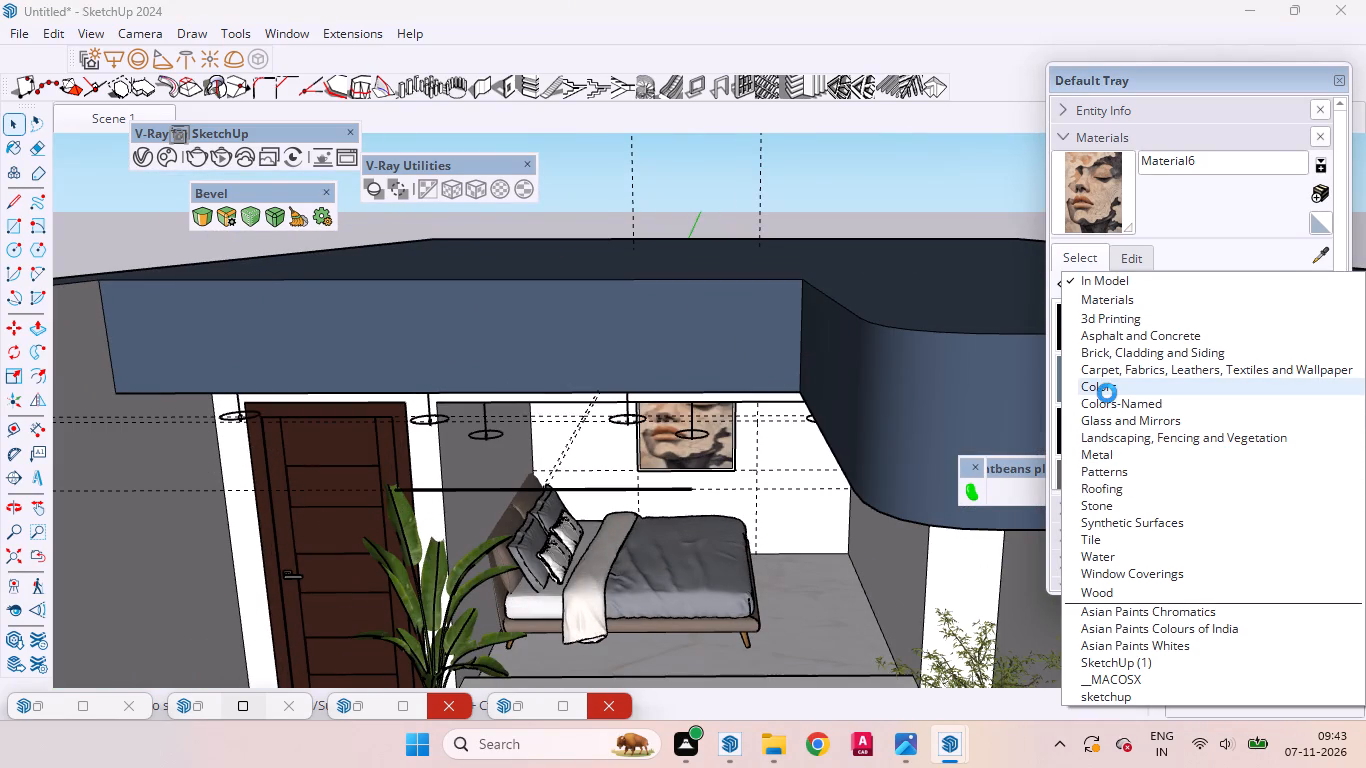
pyautogui.scroll(-14, 1145, 447)
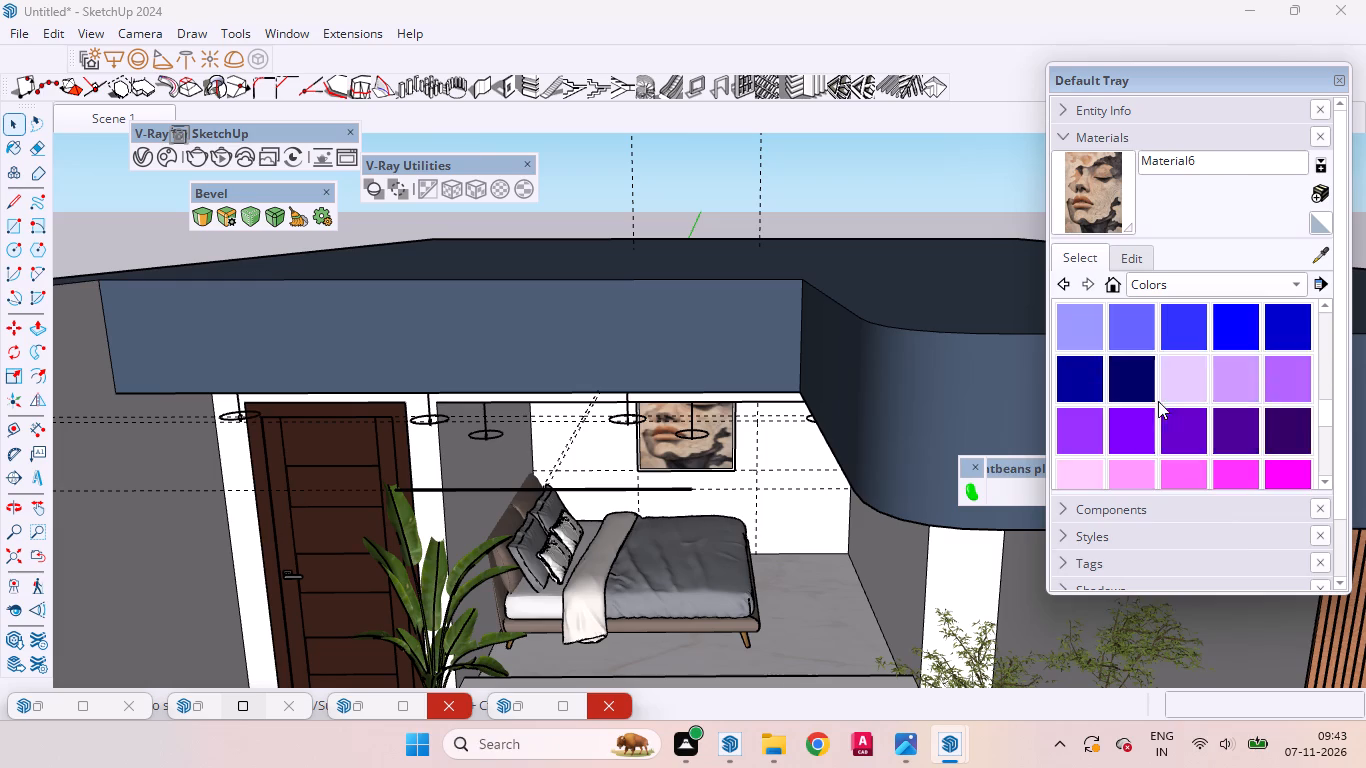
pyautogui.scroll(-10, 1123, 411)
pyautogui.click(1084, 333)
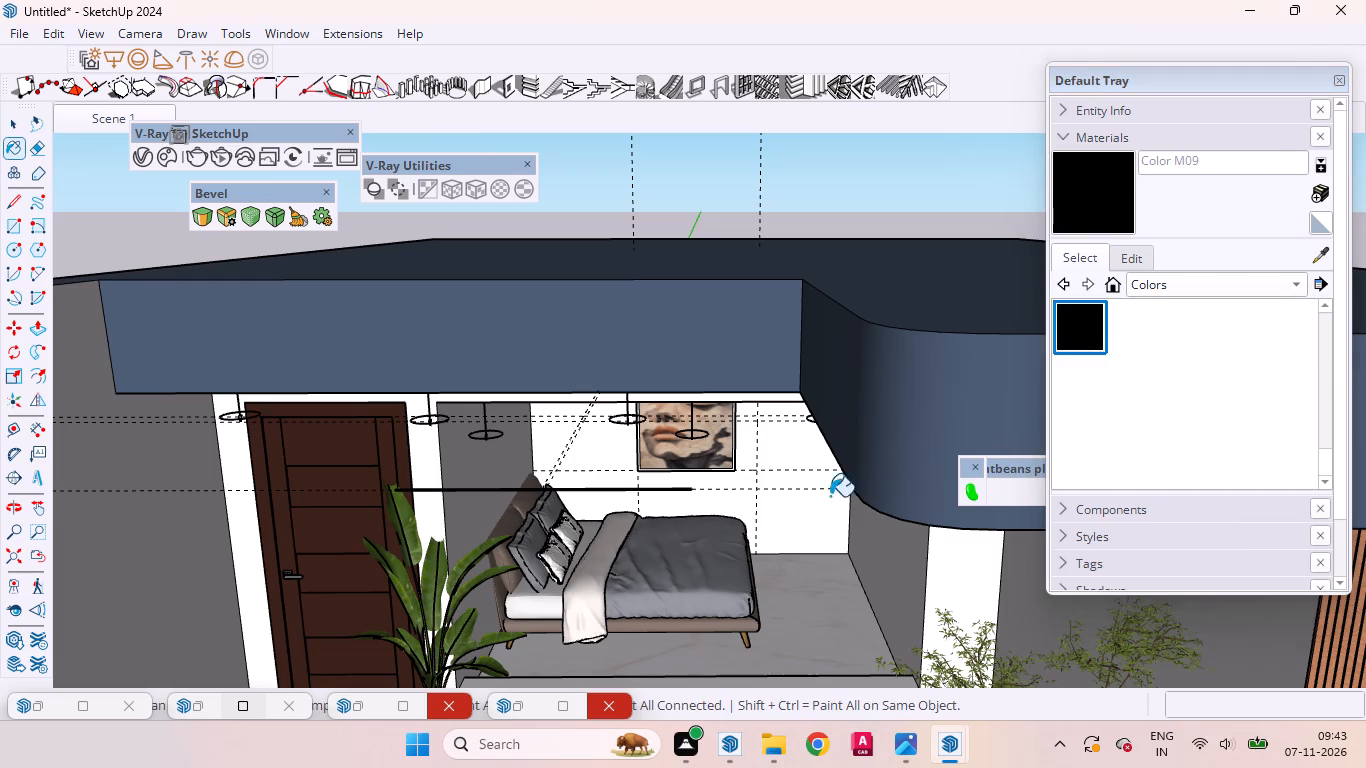
pyautogui.scroll(18, 765, 482)
pyautogui.click(676, 351)
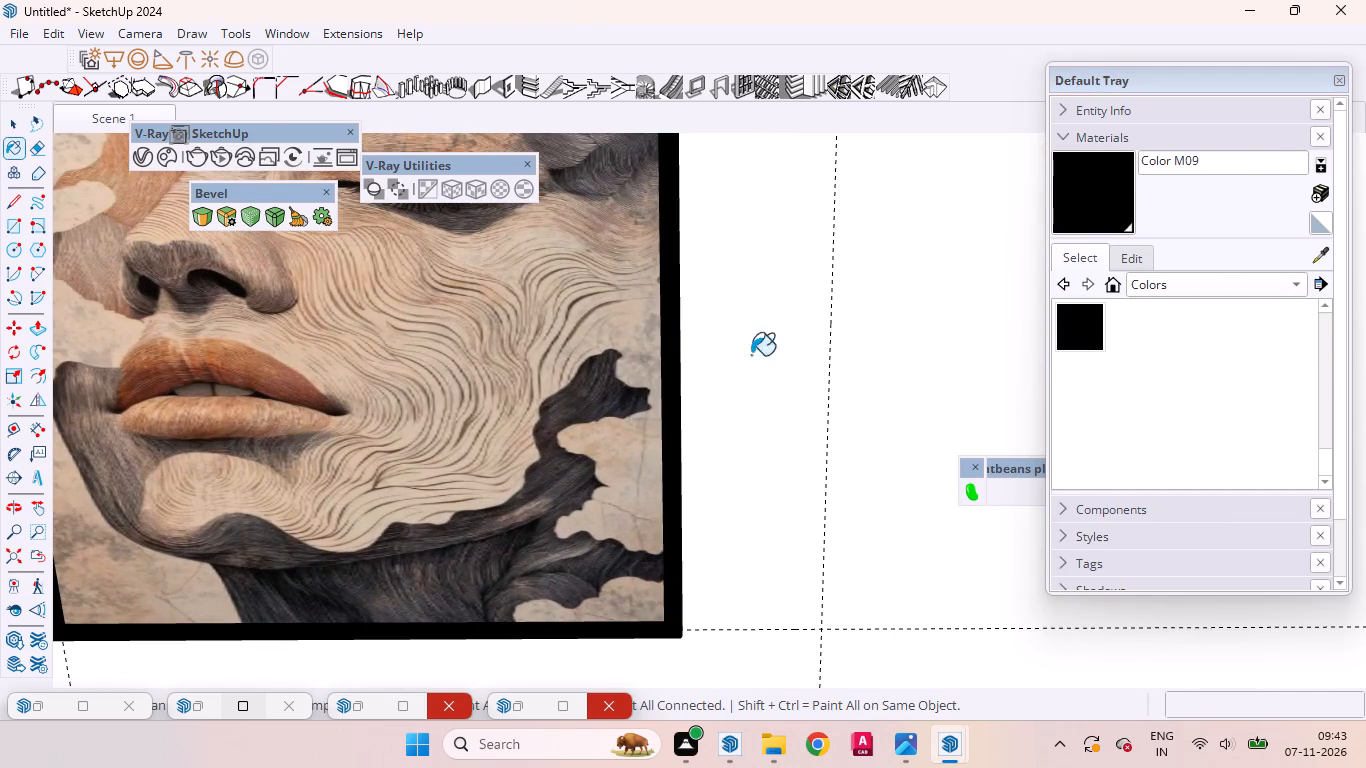
# Examine the black-framed picture on the bedroom wall up close, from the balcony and from the front of the house.
pyautogui.scroll(-10, 845, 369)
pyautogui.moveTo(732, 431); pyautogui.dragTo(679, 355, button='middle')
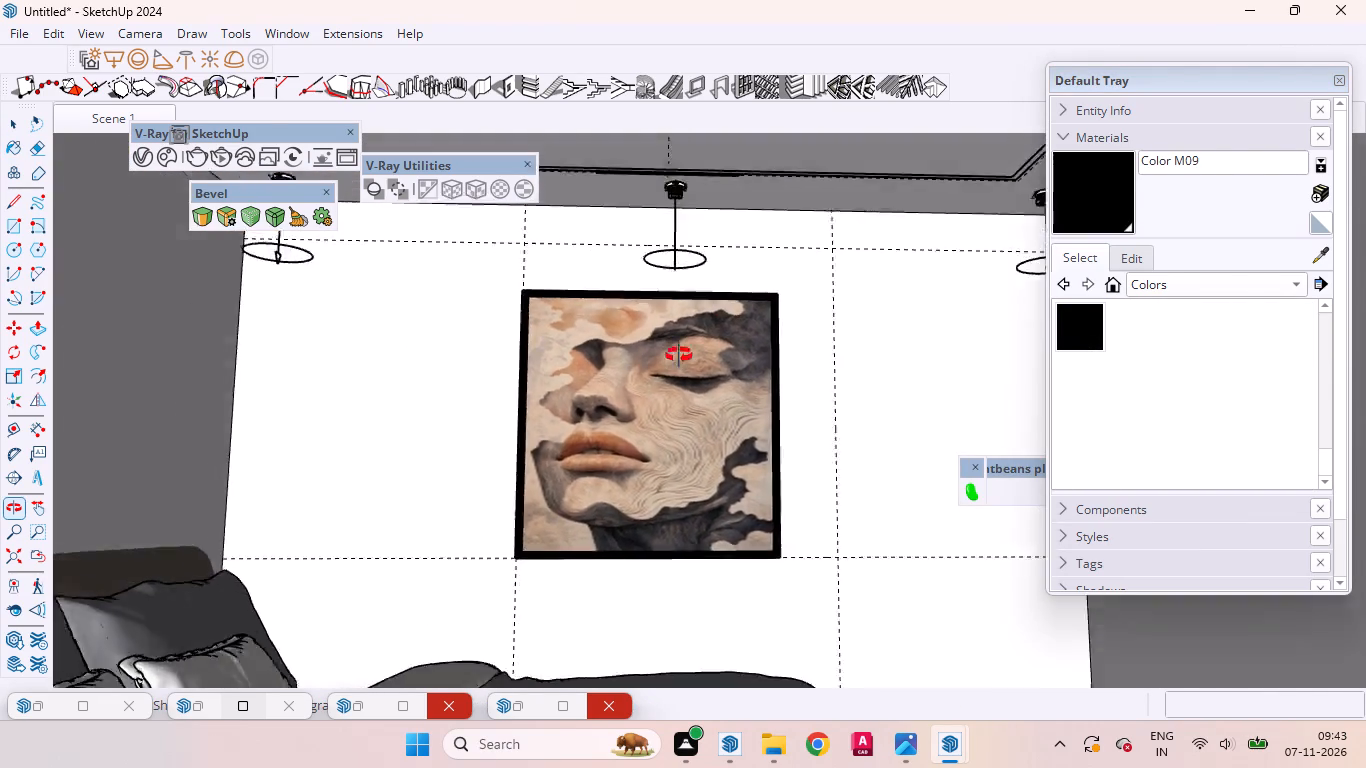
pyautogui.moveTo(679, 355); pyautogui.dragTo(635, 418, button='middle')
pyautogui.scroll(-14, 875, 360)
pyautogui.press('space')
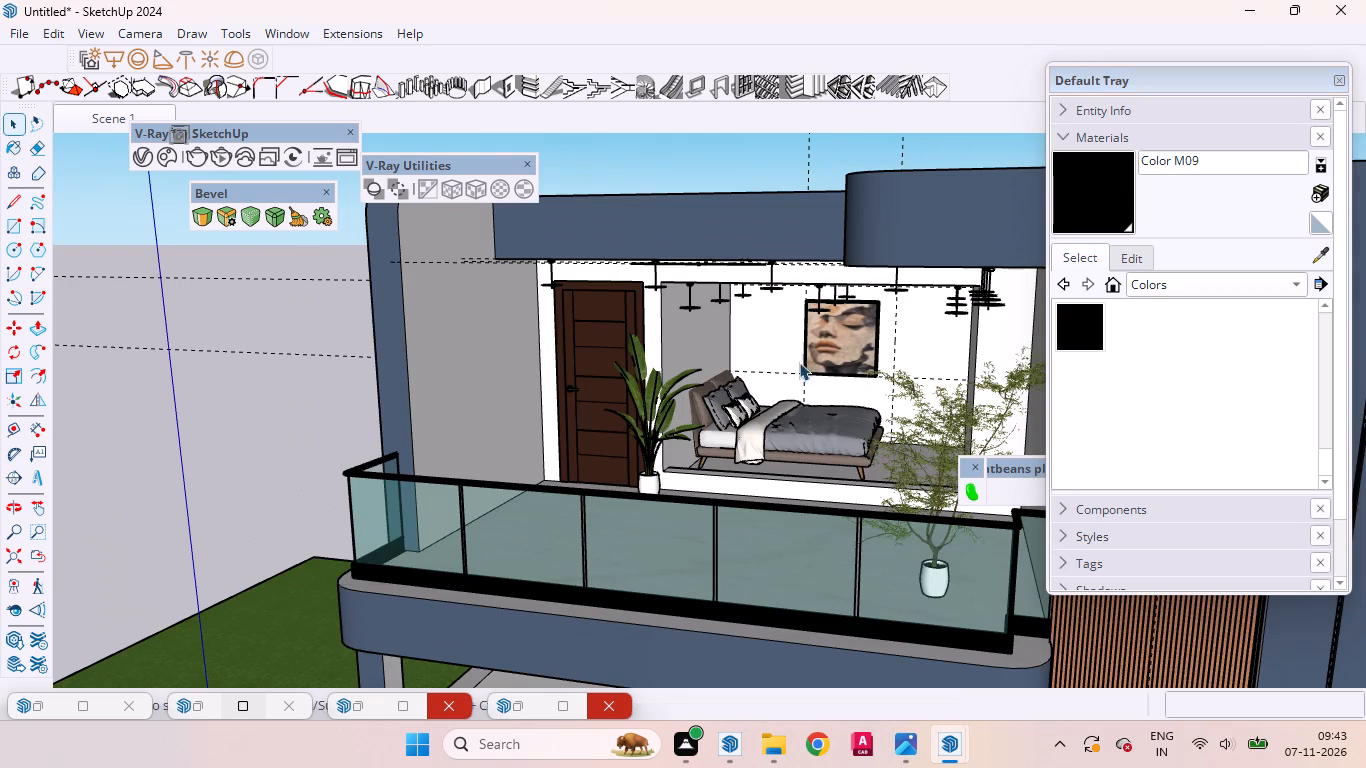
pyautogui.moveTo(374, 394); pyautogui.dragTo(434, 332, button='middle')
pyautogui.scroll(-5, 786, 295)
pyautogui.scroll(7, 823, 339)
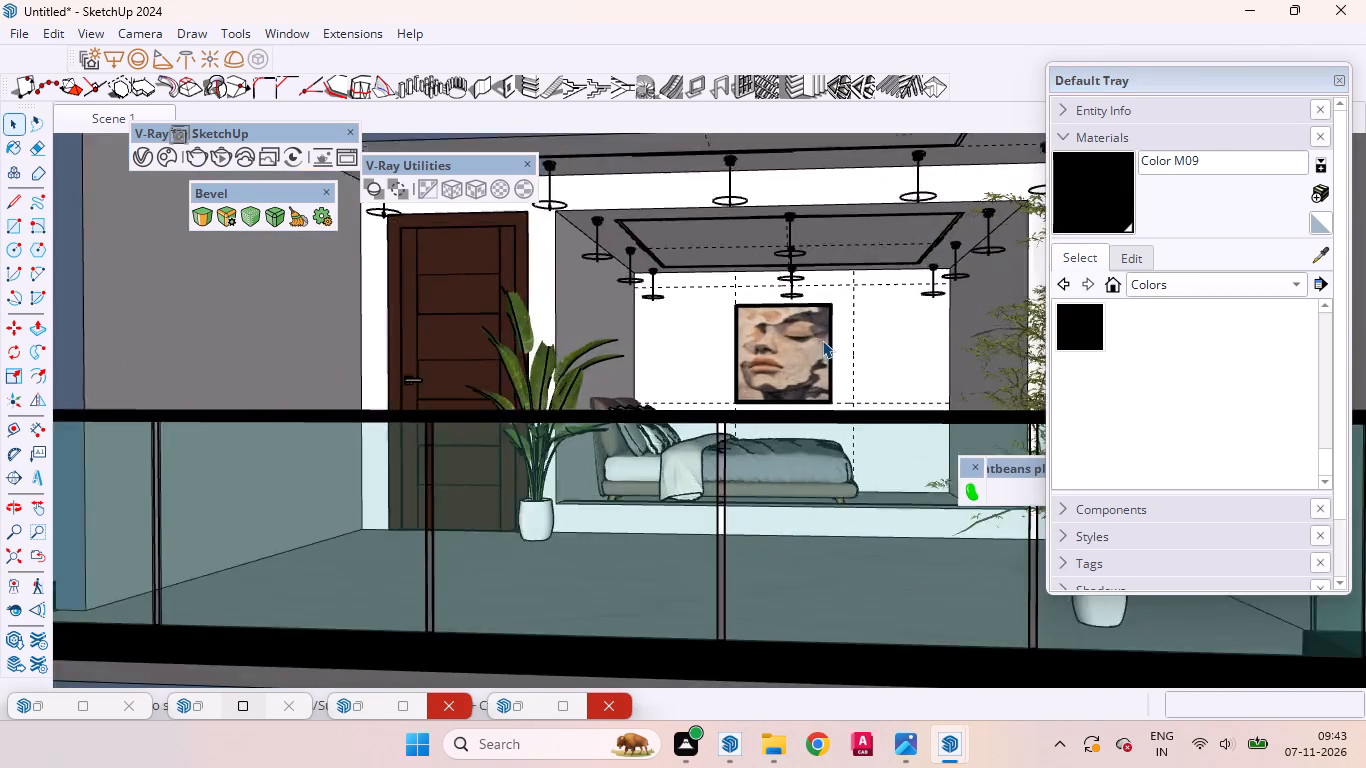
pyautogui.scroll(2, 822, 340)
pyautogui.scroll(-6, 831, 351)
pyautogui.moveTo(819, 360); pyautogui.dragTo(831, 402, button='middle')
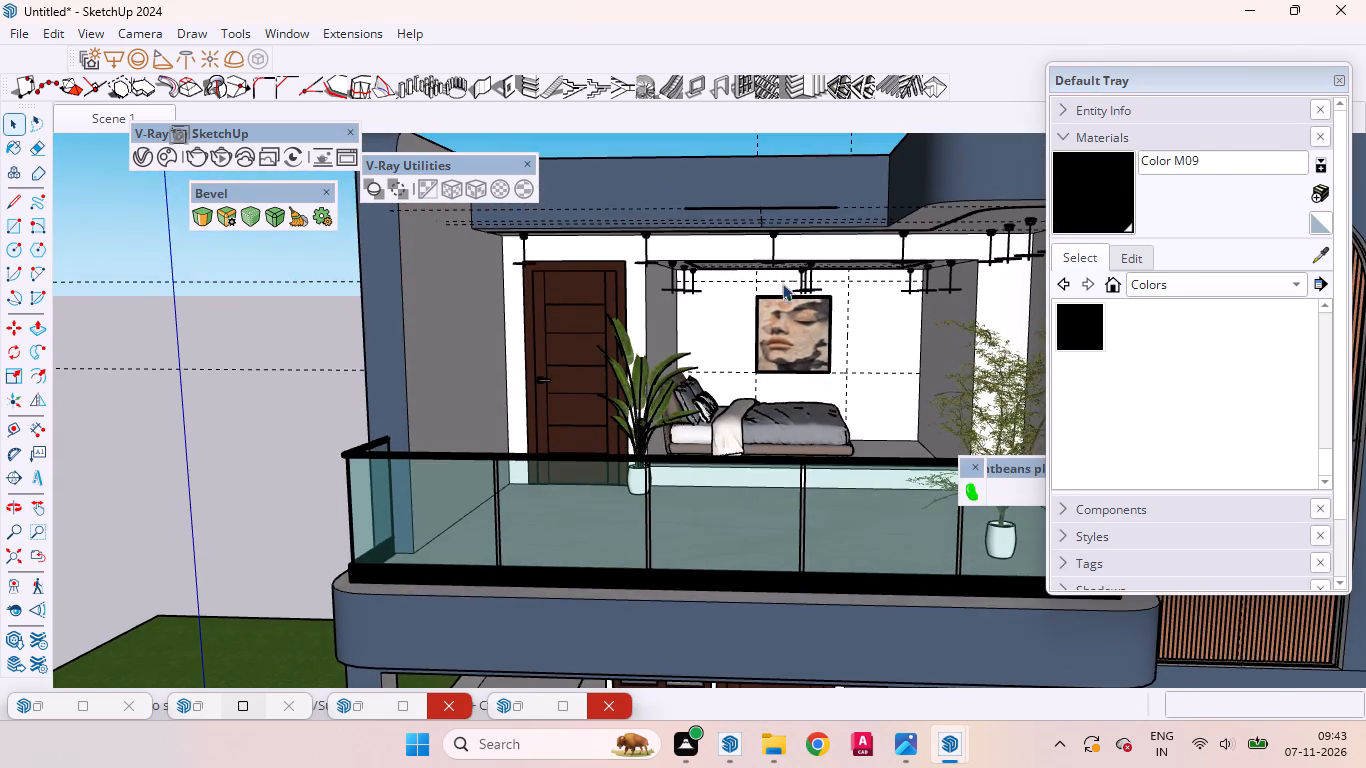
pyautogui.scroll(16, 778, 273)
pyautogui.moveTo(839, 360); pyautogui.dragTo(642, 204, button='middle')
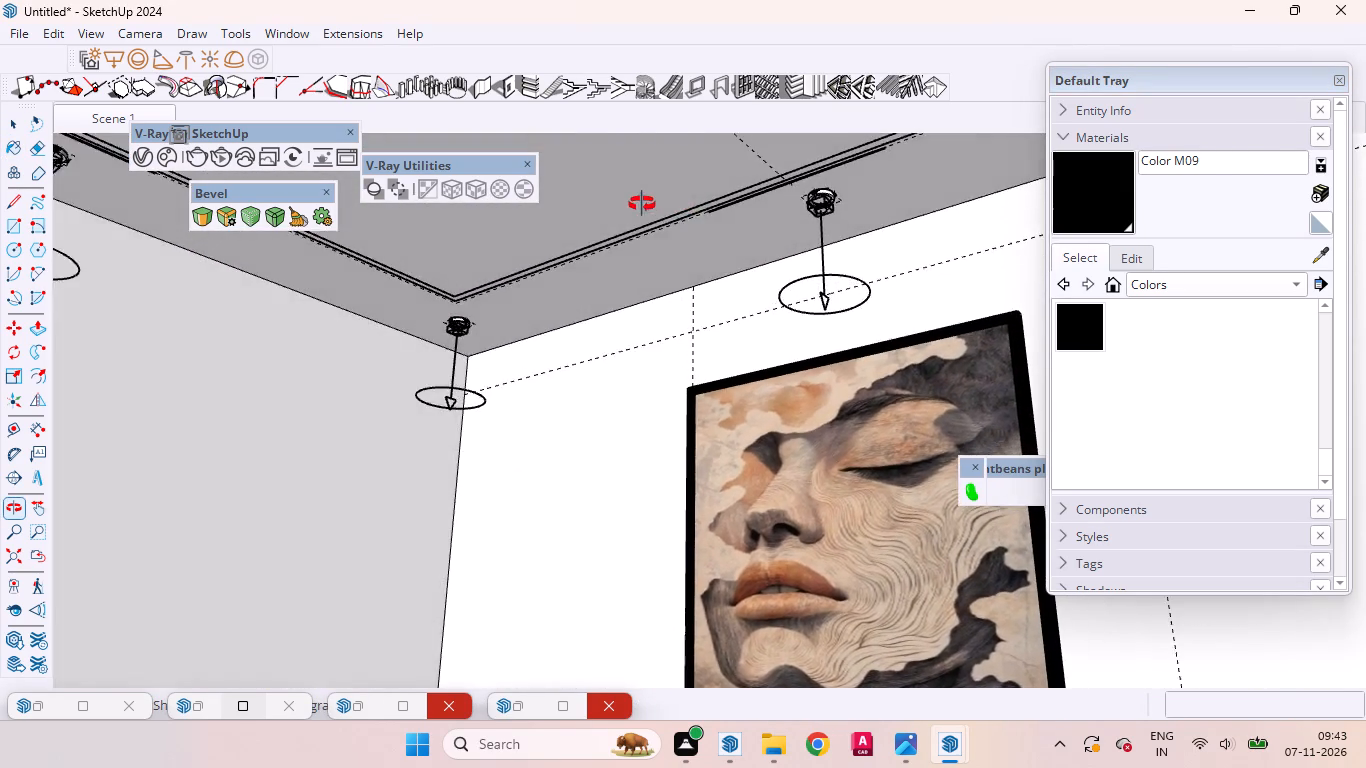
pyautogui.moveTo(642, 204); pyautogui.dragTo(1039, 333, button='middle')
pyautogui.scroll(5, 616, 446)
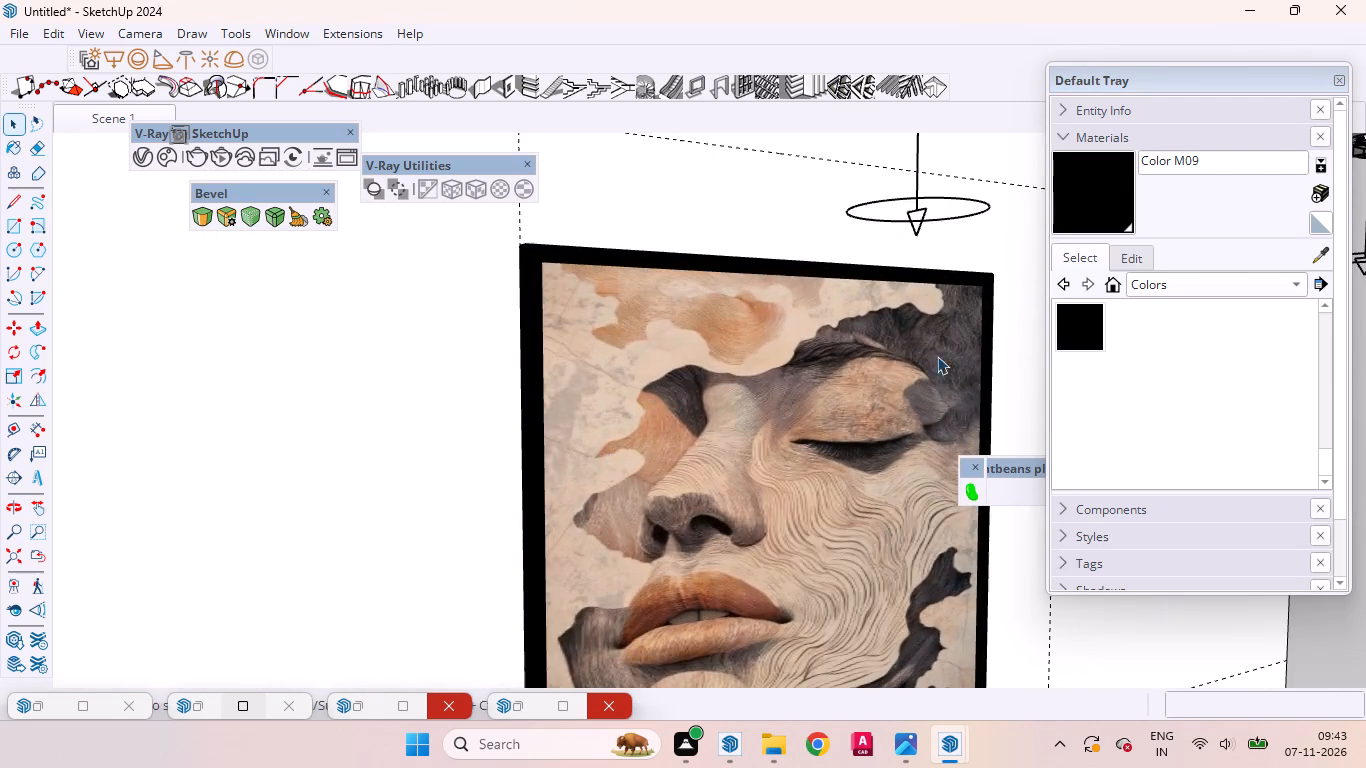
pyautogui.scroll(-5, 949, 354)
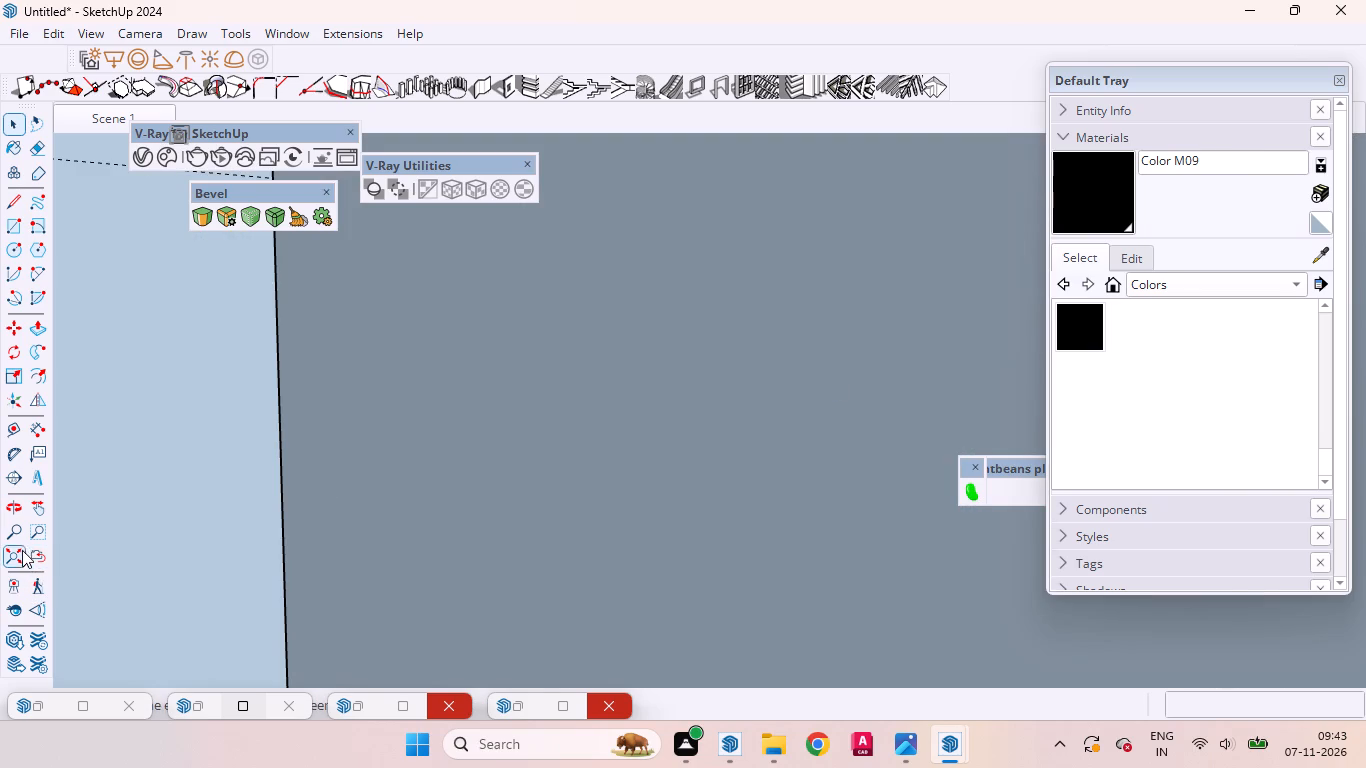
pyautogui.click(36, 549)
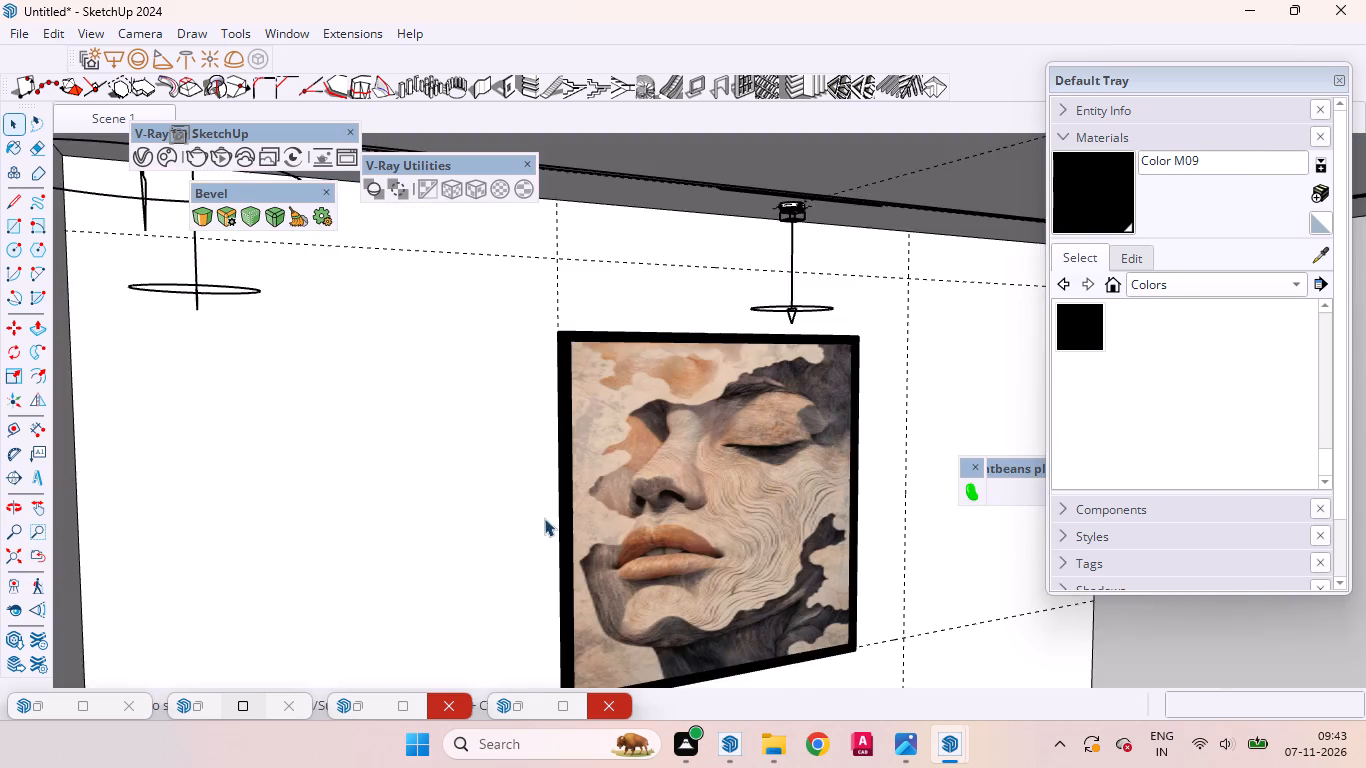
pyautogui.moveTo(544, 518); pyautogui.dragTo(392, 454, button='middle')
pyautogui.scroll(-10, 608, 379)
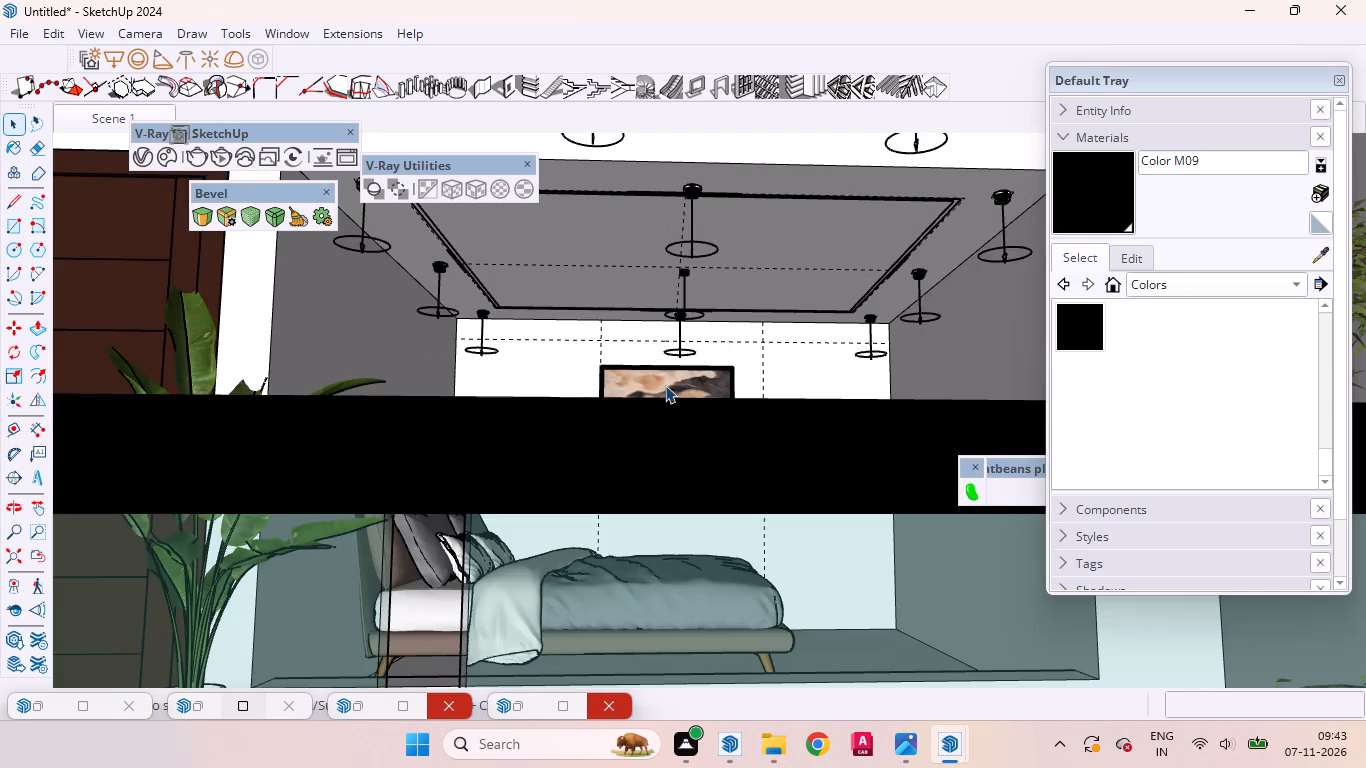
pyautogui.moveTo(677, 404); pyautogui.dragTo(684, 519, button='middle')
pyautogui.scroll(-5, 683, 516)
pyautogui.scroll(1, 677, 515)
pyautogui.scroll(-20, 677, 515)
pyautogui.scroll(-4, 619, 458)
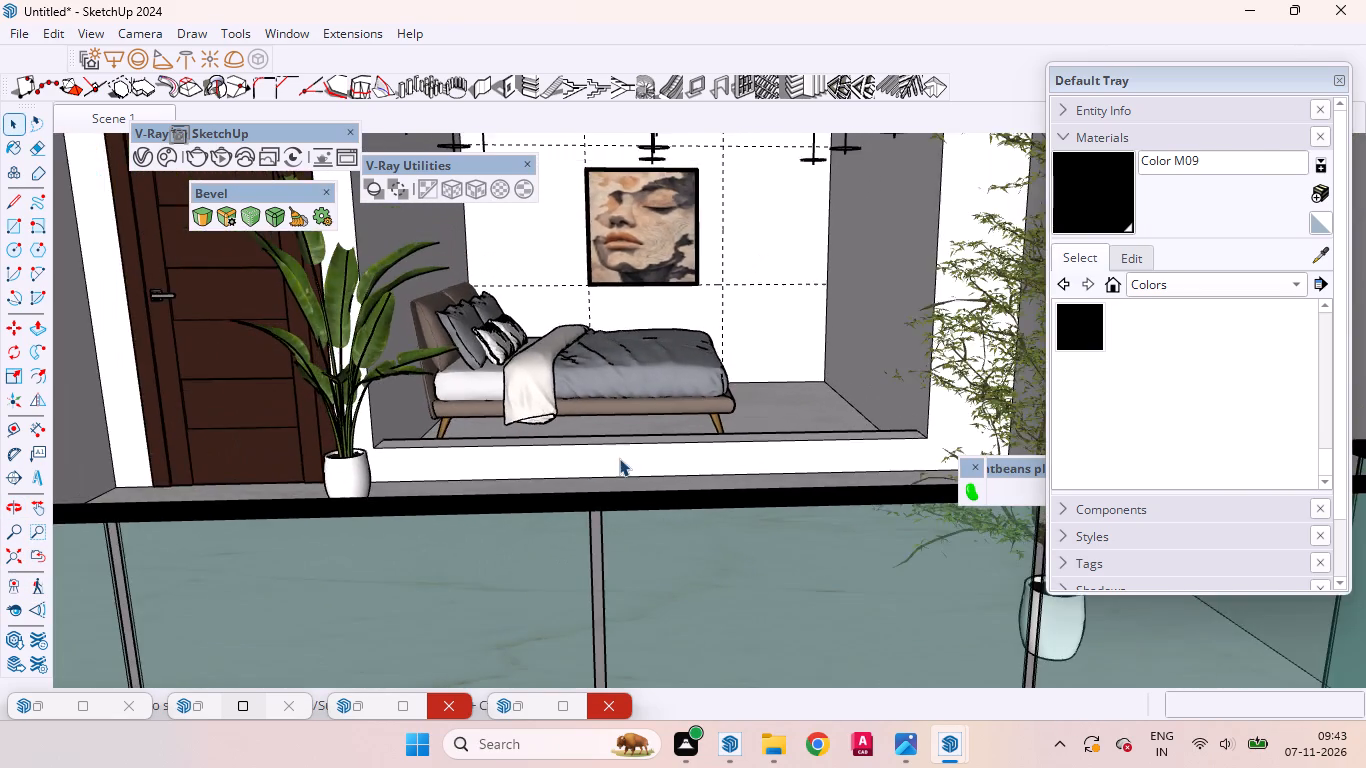
pyautogui.scroll(-15, 619, 458)
pyautogui.moveTo(625, 432); pyautogui.dragTo(597, 360, button='middle')
# Scale the framed bedroom picture narrower along the red axis to about 0.90, pulling in the edge farther from the headboard.
pyautogui.scroll(1, 618, 395)
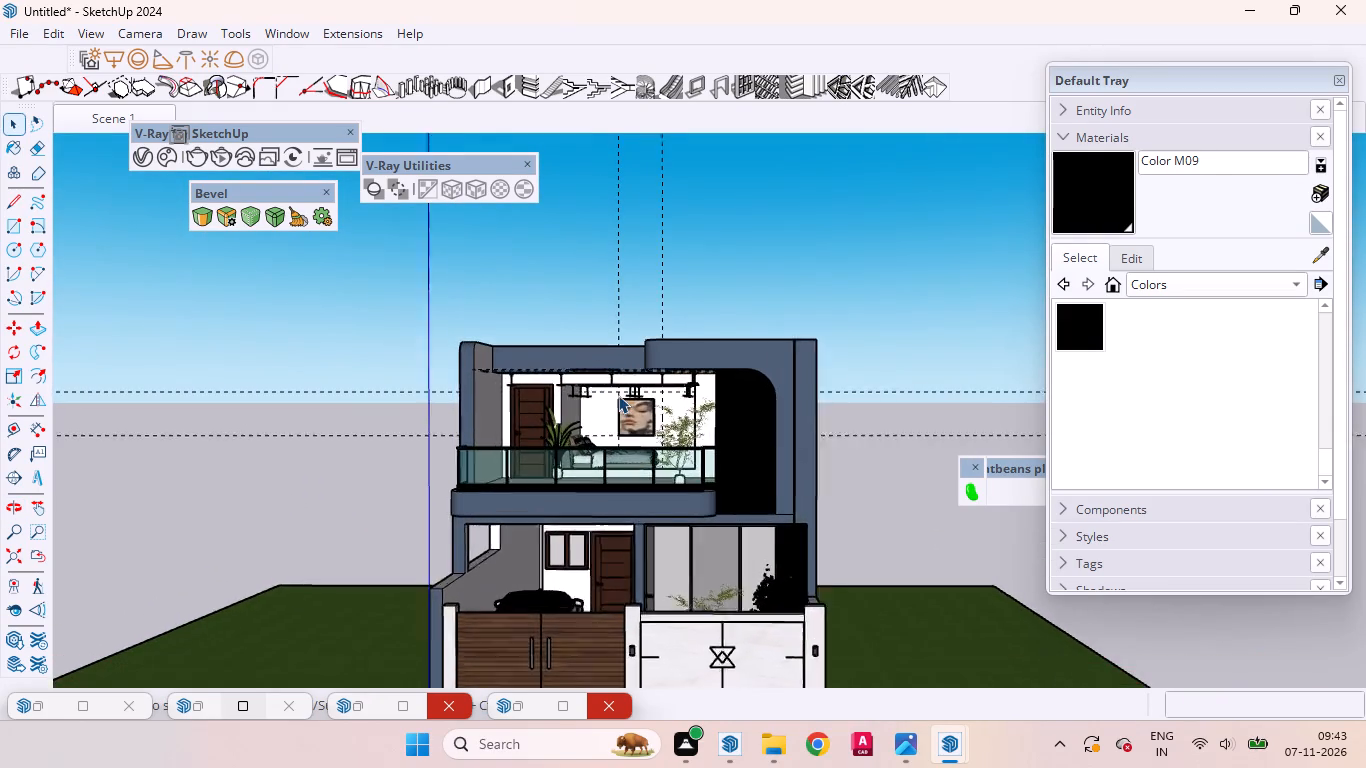
pyautogui.scroll(10, 618, 395)
pyautogui.click(617, 438)
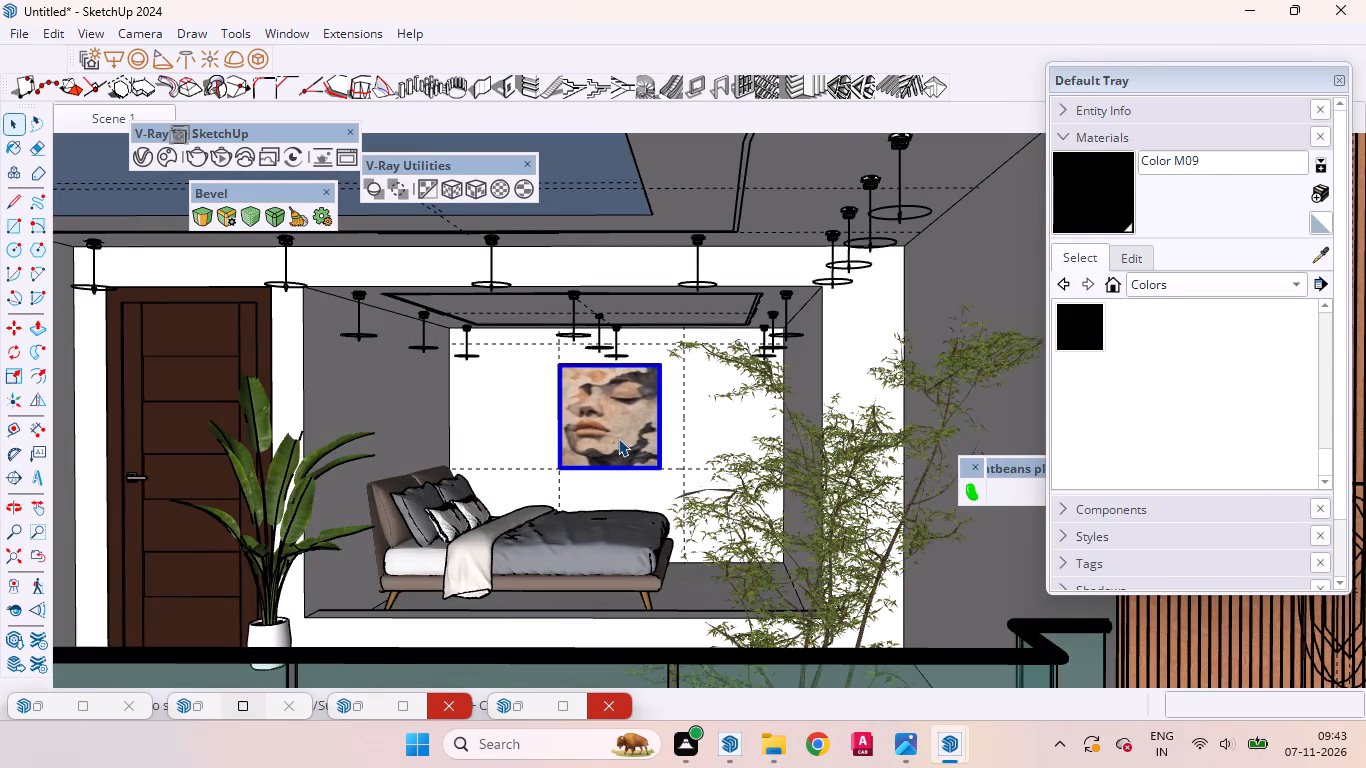
pyautogui.press('s')
pyautogui.scroll(10, 670, 424)
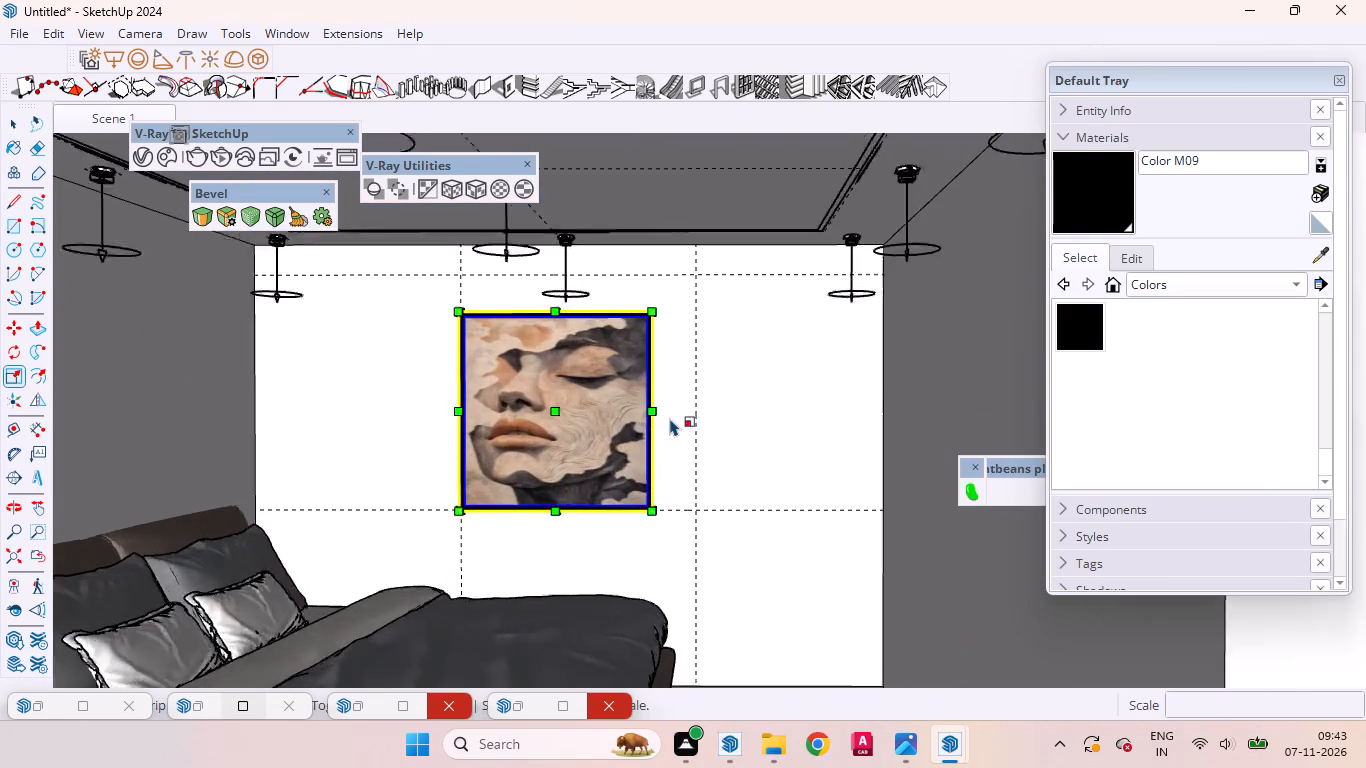
pyautogui.scroll(11, 657, 396)
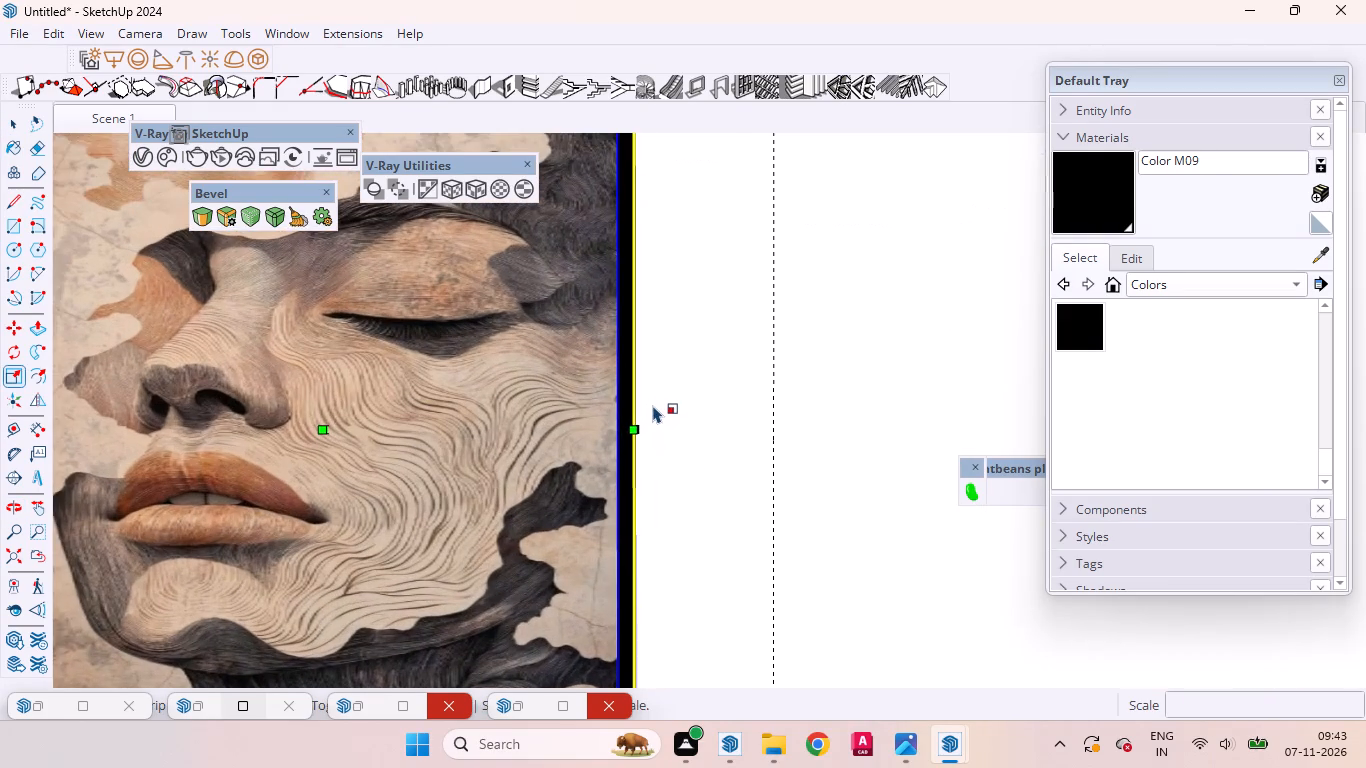
pyautogui.moveTo(648, 430); pyautogui.dragTo(509, 430, button='middle')
pyautogui.scroll(1, 525, 430)
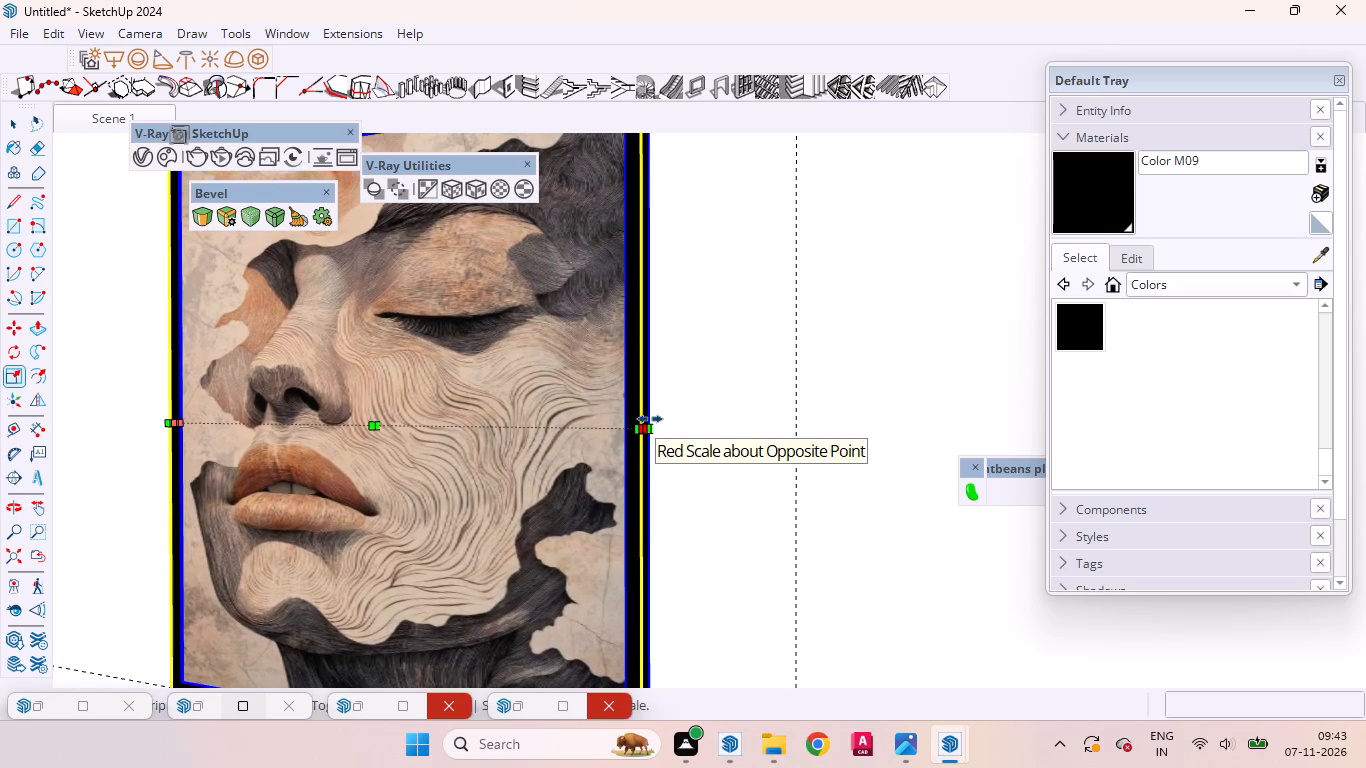
pyautogui.click(650, 419)
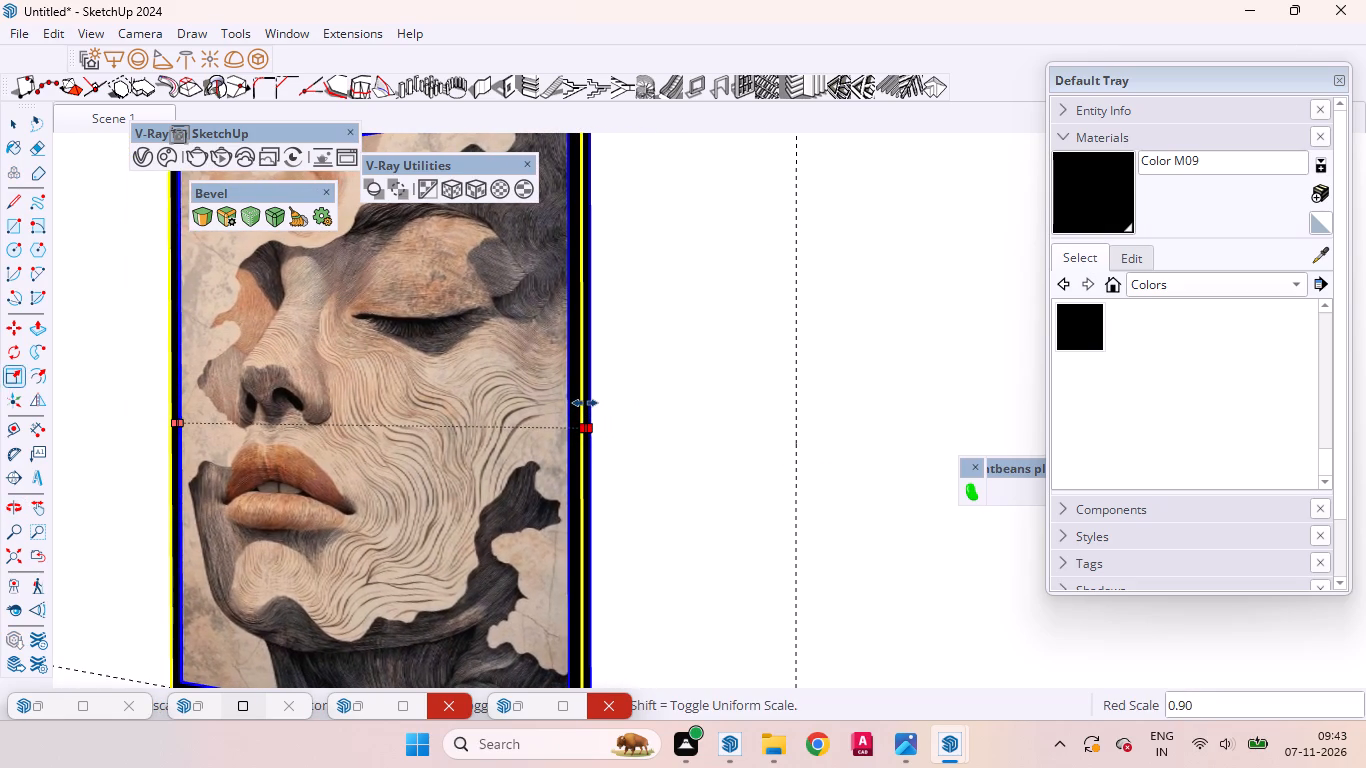
pyautogui.click(585, 403)
pyautogui.press('space')
# Scale the picture along the red axis to about 0.95, pulling in the edge nearer the headboard.
pyautogui.scroll(-11, 967, 427)
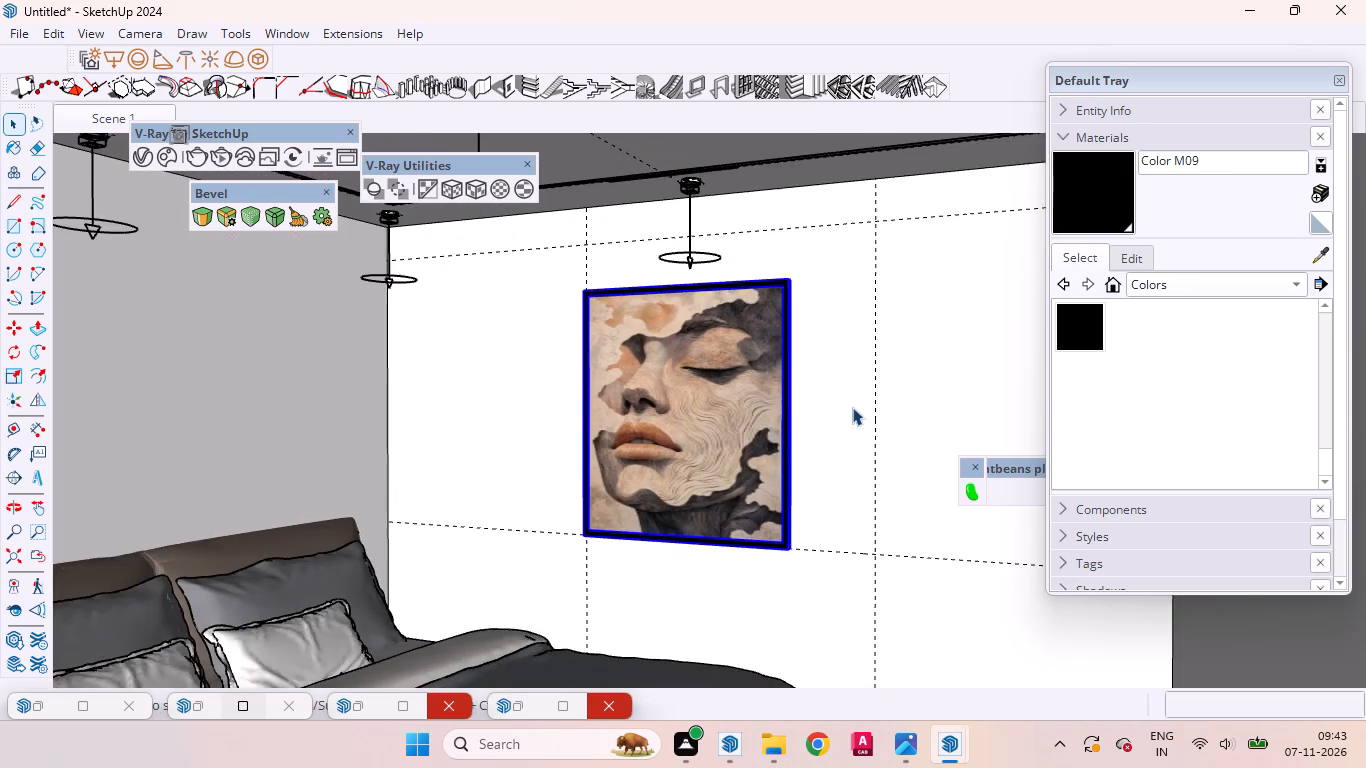
pyautogui.moveTo(808, 431); pyautogui.dragTo(1047, 439, button='middle')
pyautogui.scroll(-17, 798, 405)
pyautogui.moveTo(735, 370); pyautogui.dragTo(721, 383, button='middle')
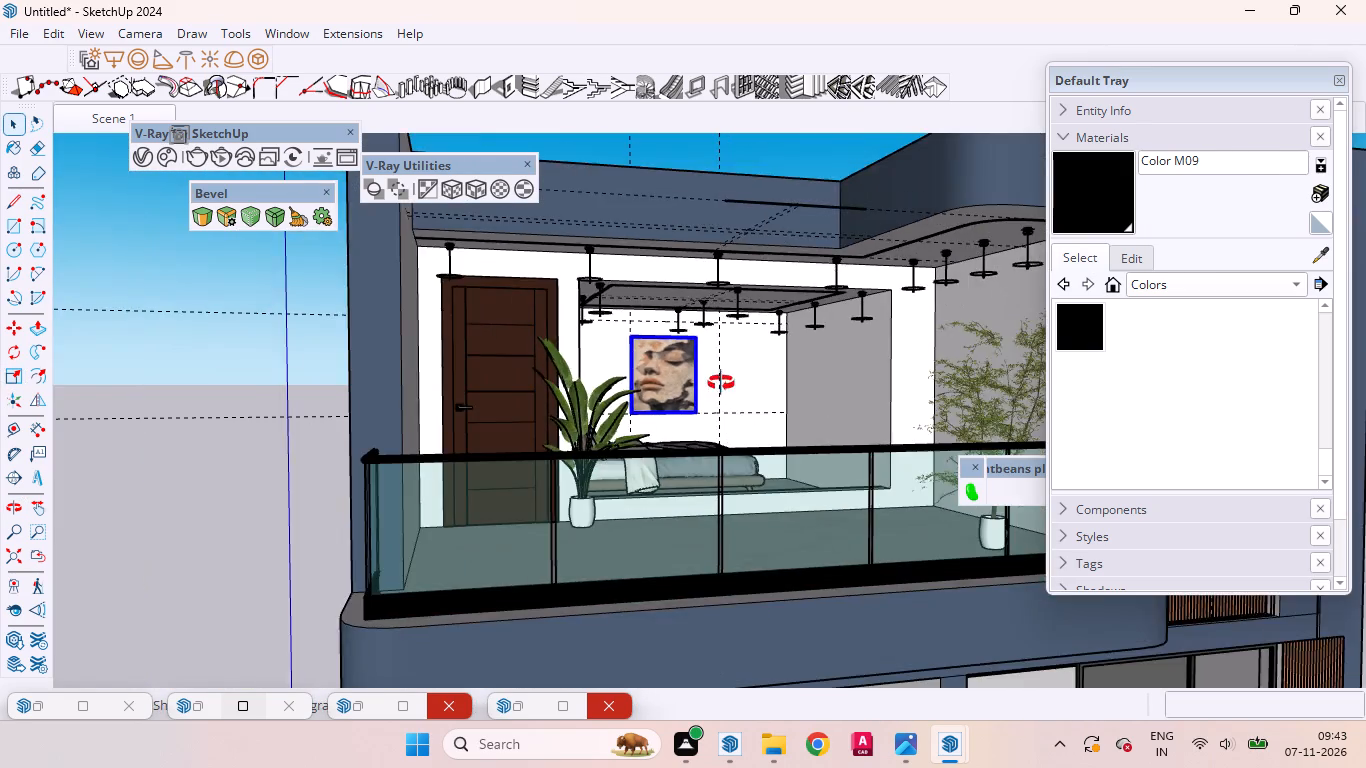
pyautogui.moveTo(721, 383); pyautogui.dragTo(632, 374, button='middle')
pyautogui.scroll(5, 693, 364)
pyautogui.scroll(-3, 693, 364)
pyautogui.scroll(1, 693, 364)
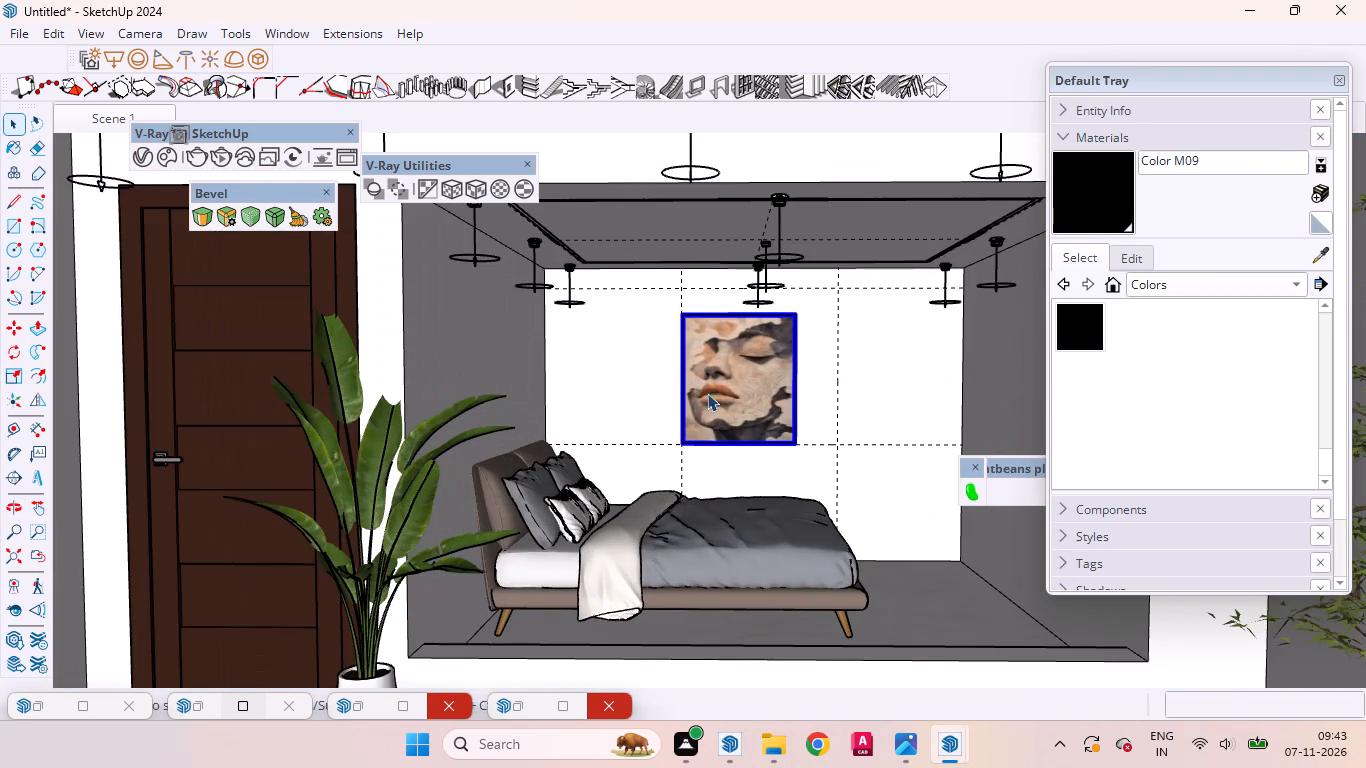
pyautogui.press('s')
pyautogui.scroll(9, 747, 456)
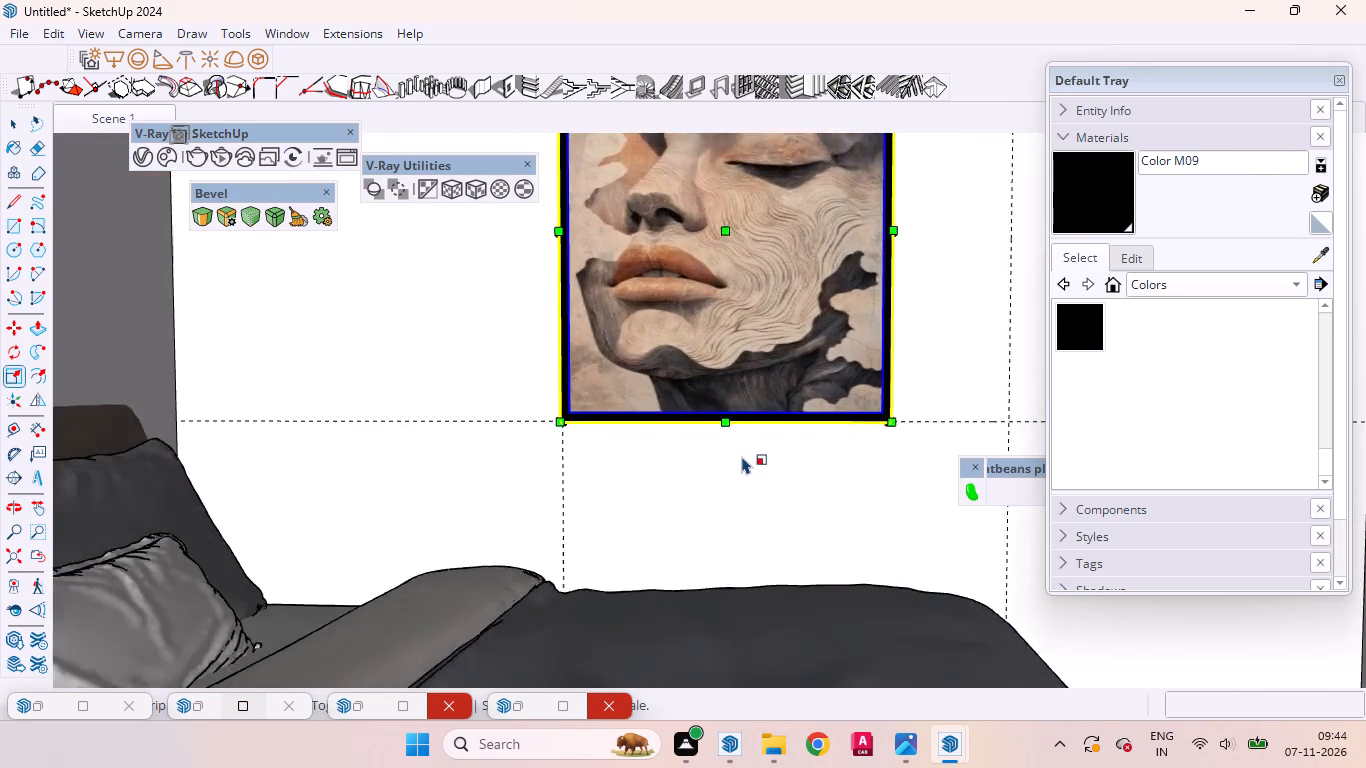
pyautogui.scroll(2, 742, 456)
pyautogui.moveTo(742, 455); pyautogui.dragTo(900, 488, button='middle')
pyautogui.scroll(-6, 749, 527)
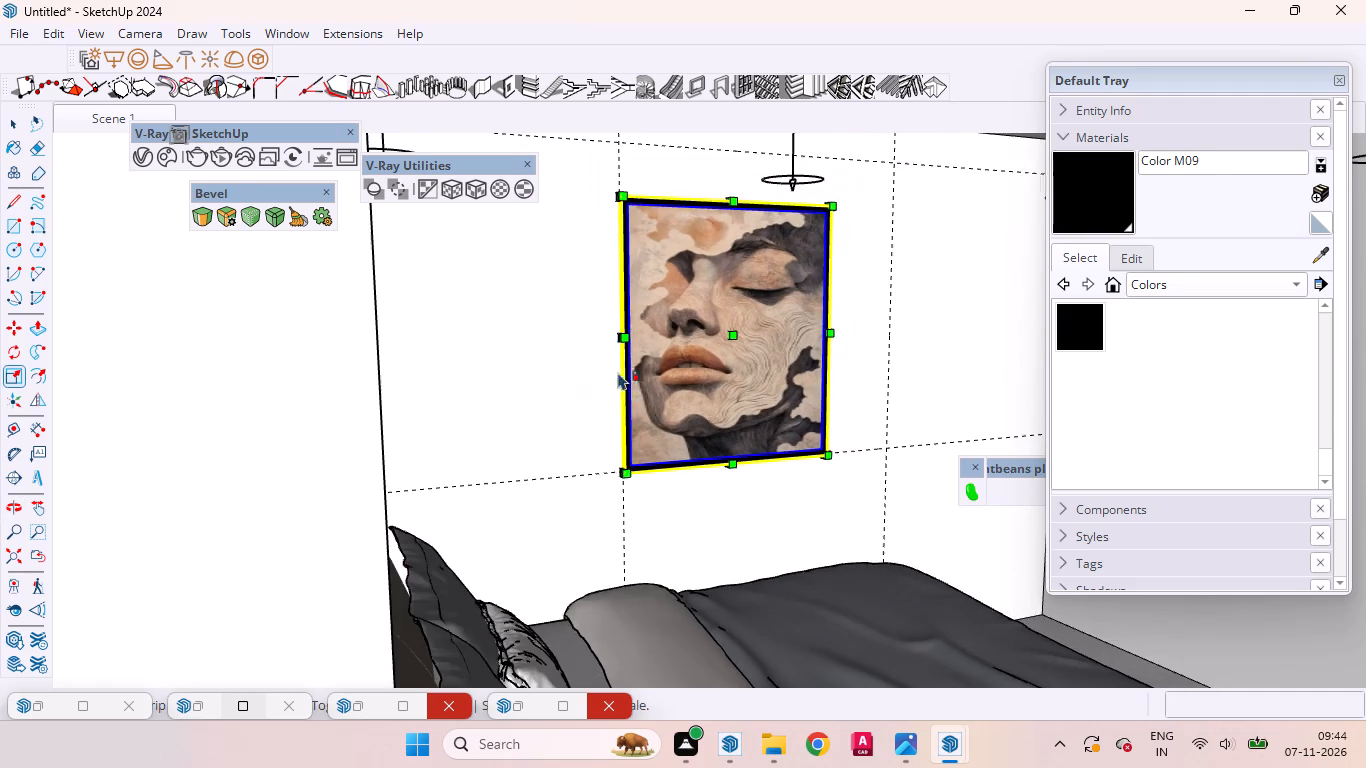
pyautogui.scroll(15, 582, 330)
pyautogui.scroll(-1, 659, 377)
pyautogui.scroll(2, 659, 377)
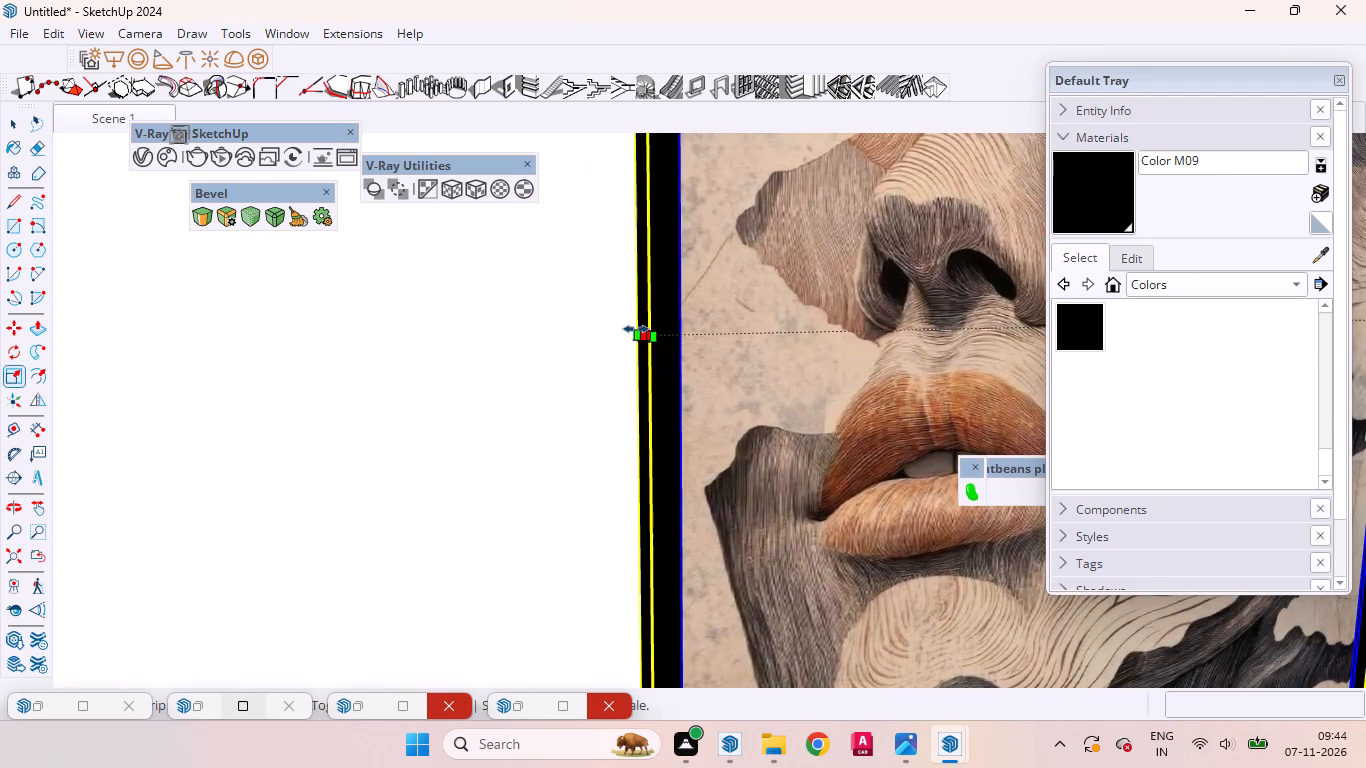
pyautogui.click(636, 329)
pyautogui.click(703, 326)
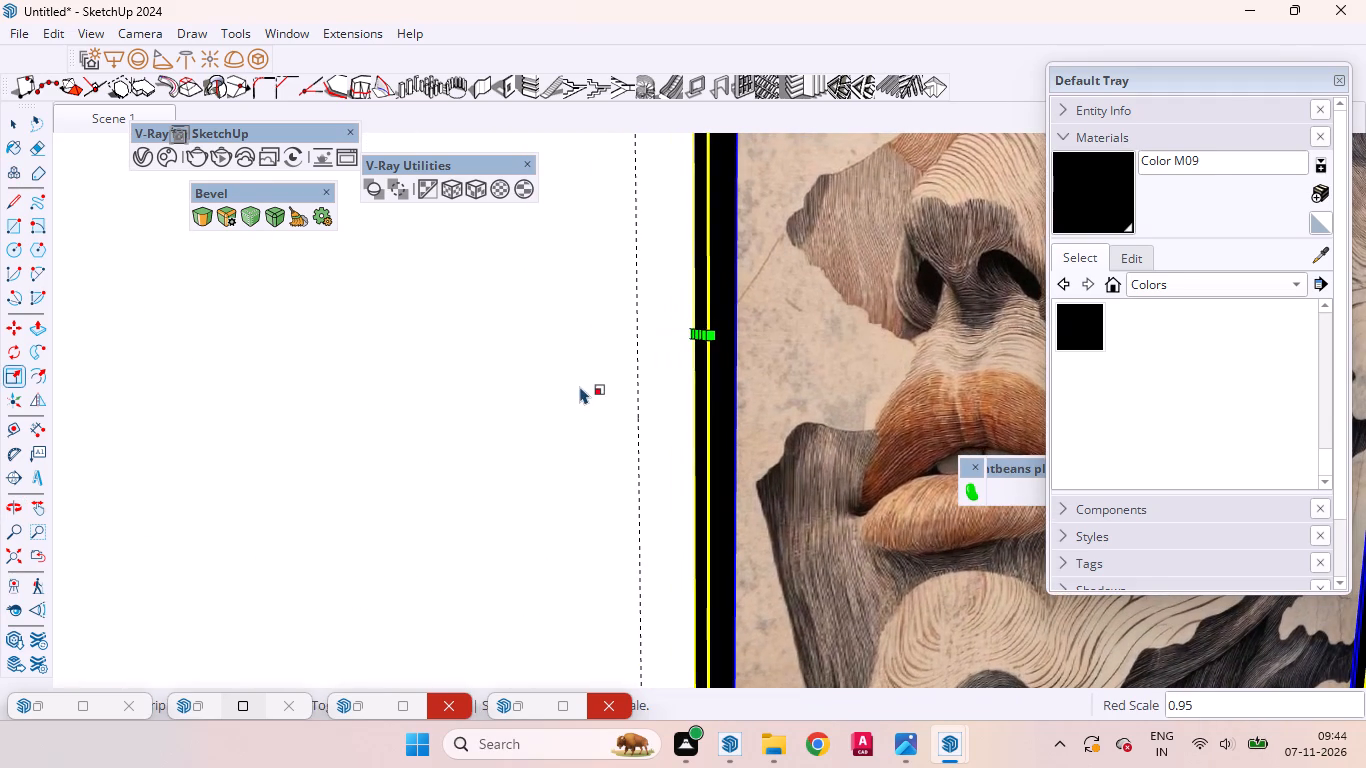
# Scale the framed picture slightly shorter by lowering its top edge.
pyautogui.scroll(-9, 579, 387)
pyautogui.moveTo(562, 407); pyautogui.dragTo(357, 407, button='middle')
pyautogui.scroll(-13, 403, 394)
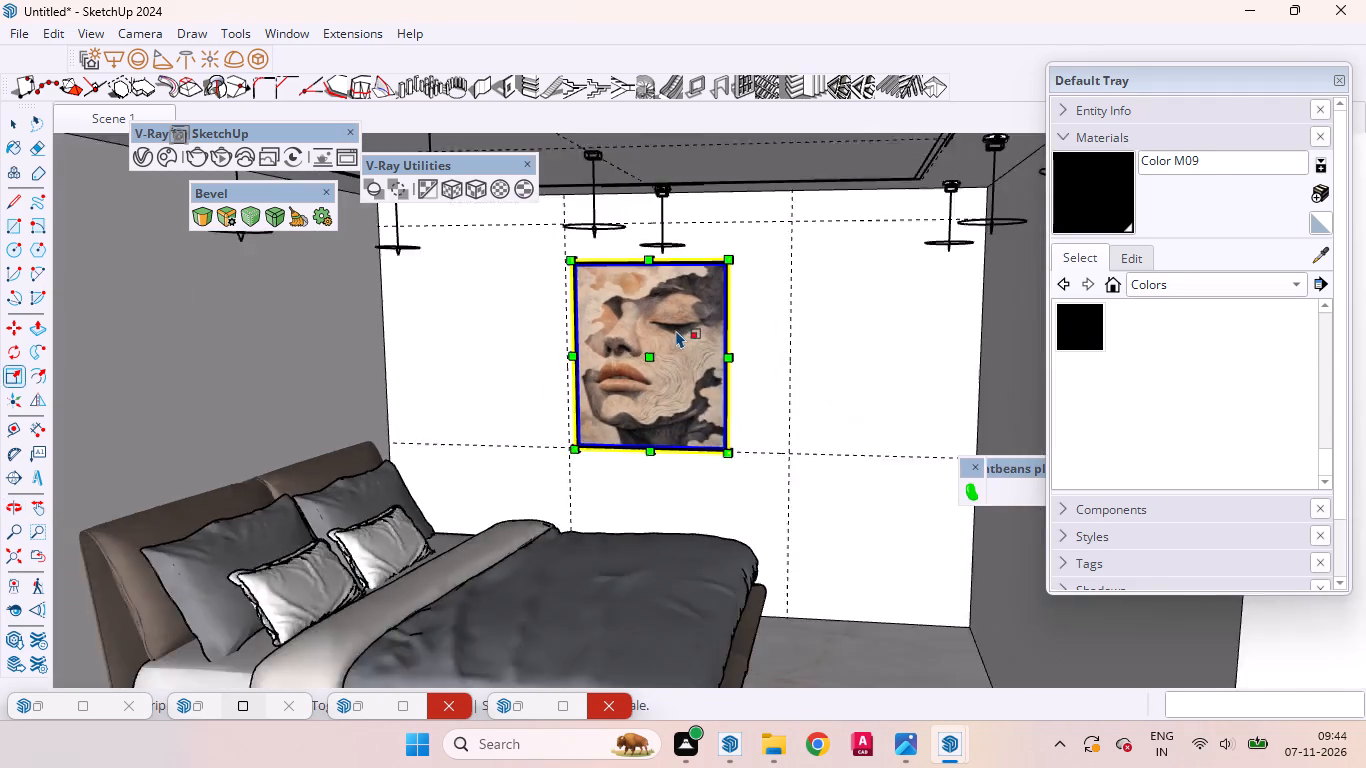
pyautogui.scroll(-3, 676, 330)
pyautogui.moveTo(632, 418); pyautogui.dragTo(726, 457, button='middle')
pyautogui.scroll(1, 727, 453)
pyautogui.scroll(-4, 524, 406)
pyautogui.scroll(1, 573, 418)
pyautogui.scroll(-8, 664, 438)
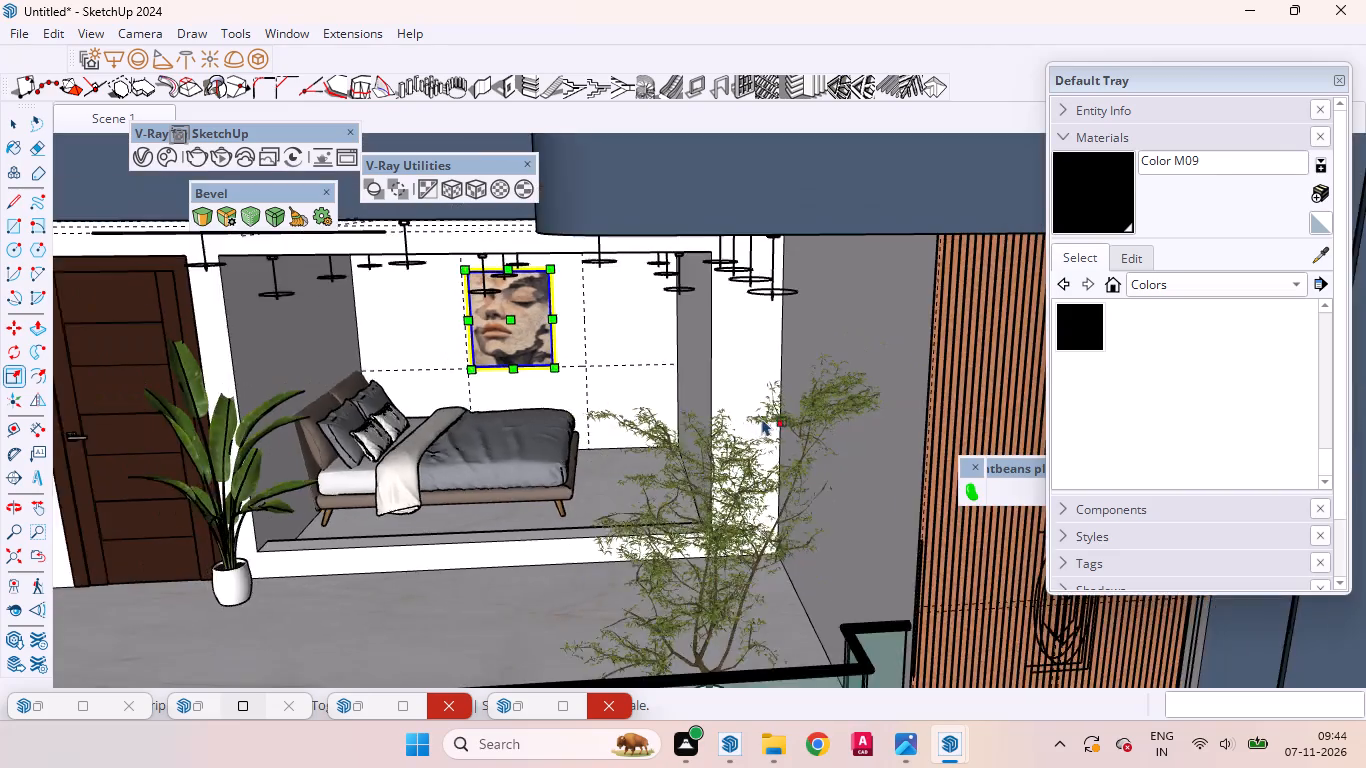
pyautogui.scroll(-3, 762, 418)
pyautogui.scroll(10, 564, 351)
pyautogui.scroll(-4, 605, 387)
pyautogui.scroll(6, 532, 338)
pyautogui.scroll(-1, 518, 327)
pyautogui.scroll(7, 518, 327)
pyautogui.scroll(-5, 588, 371)
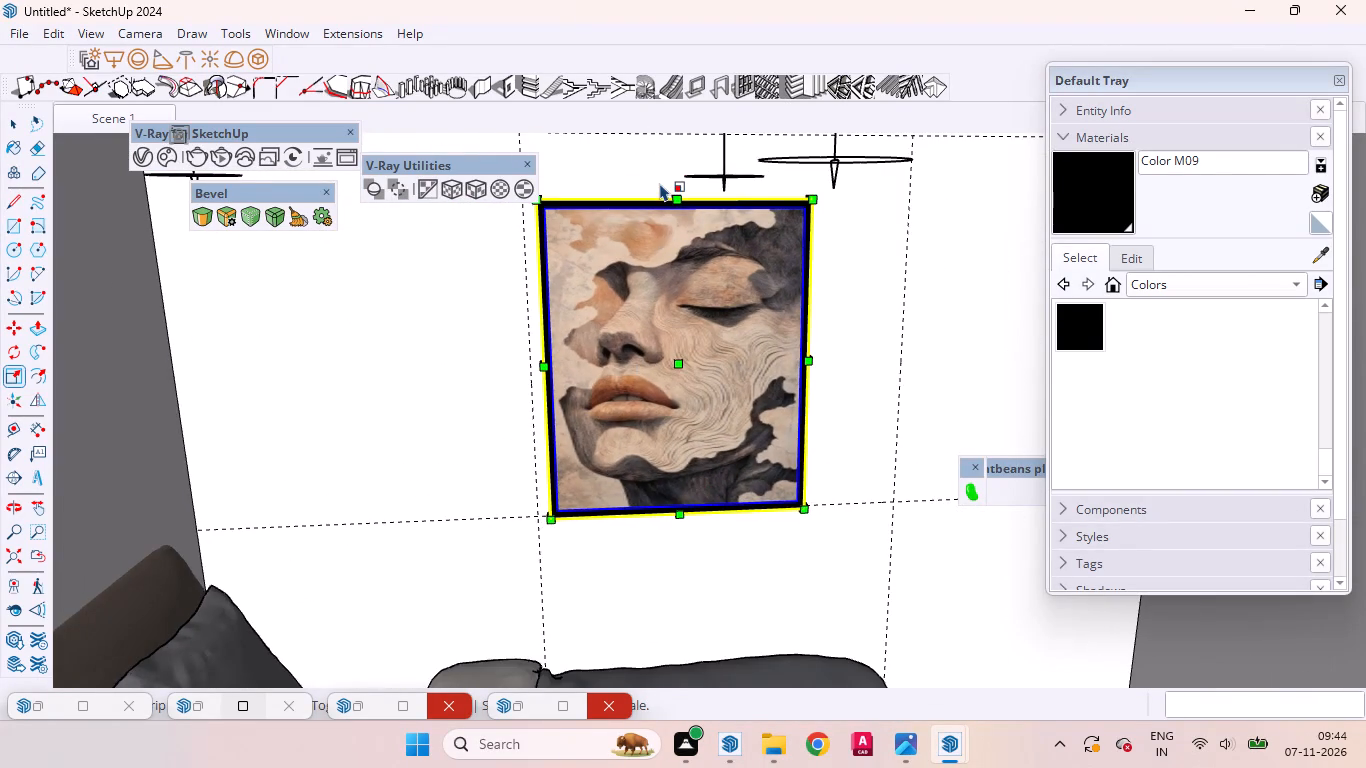
pyautogui.scroll(17, 660, 183)
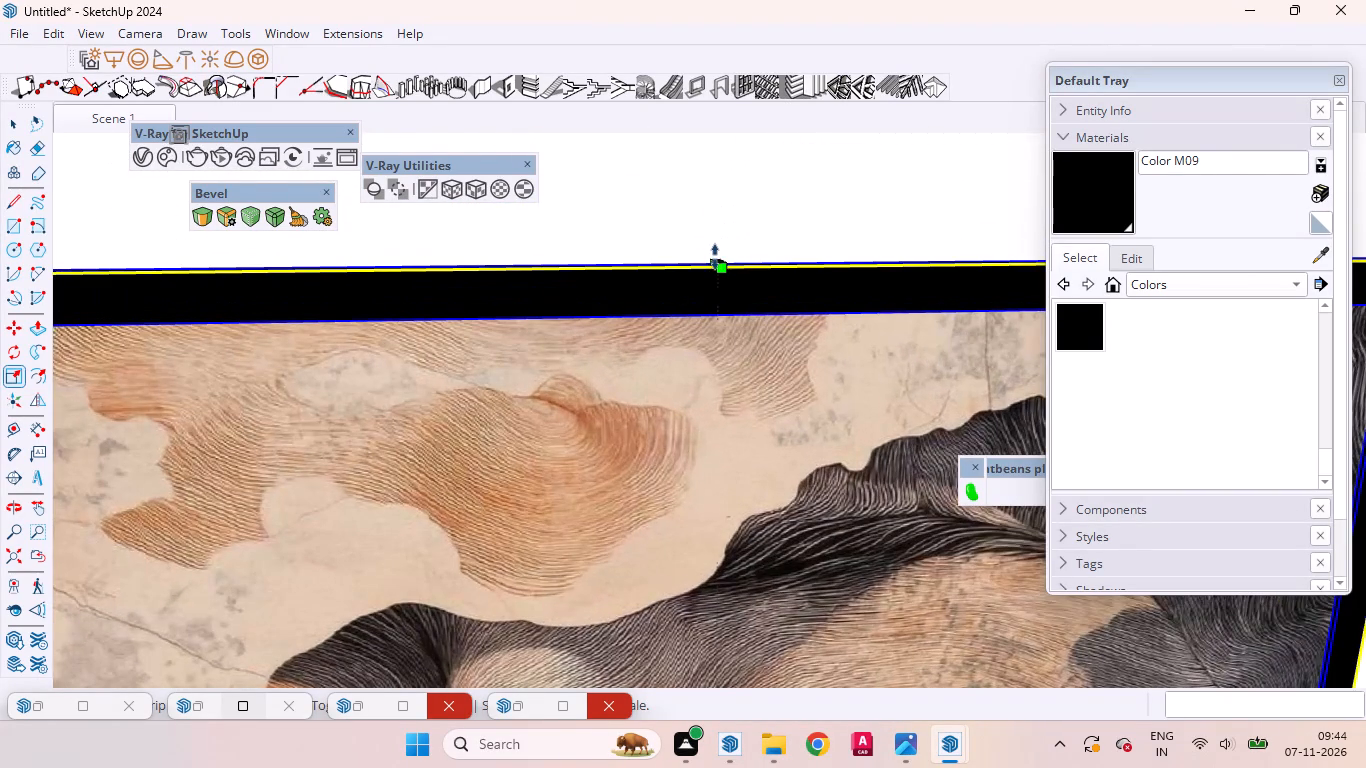
pyautogui.click(712, 257)
pyautogui.click(707, 336)
pyautogui.press('space')
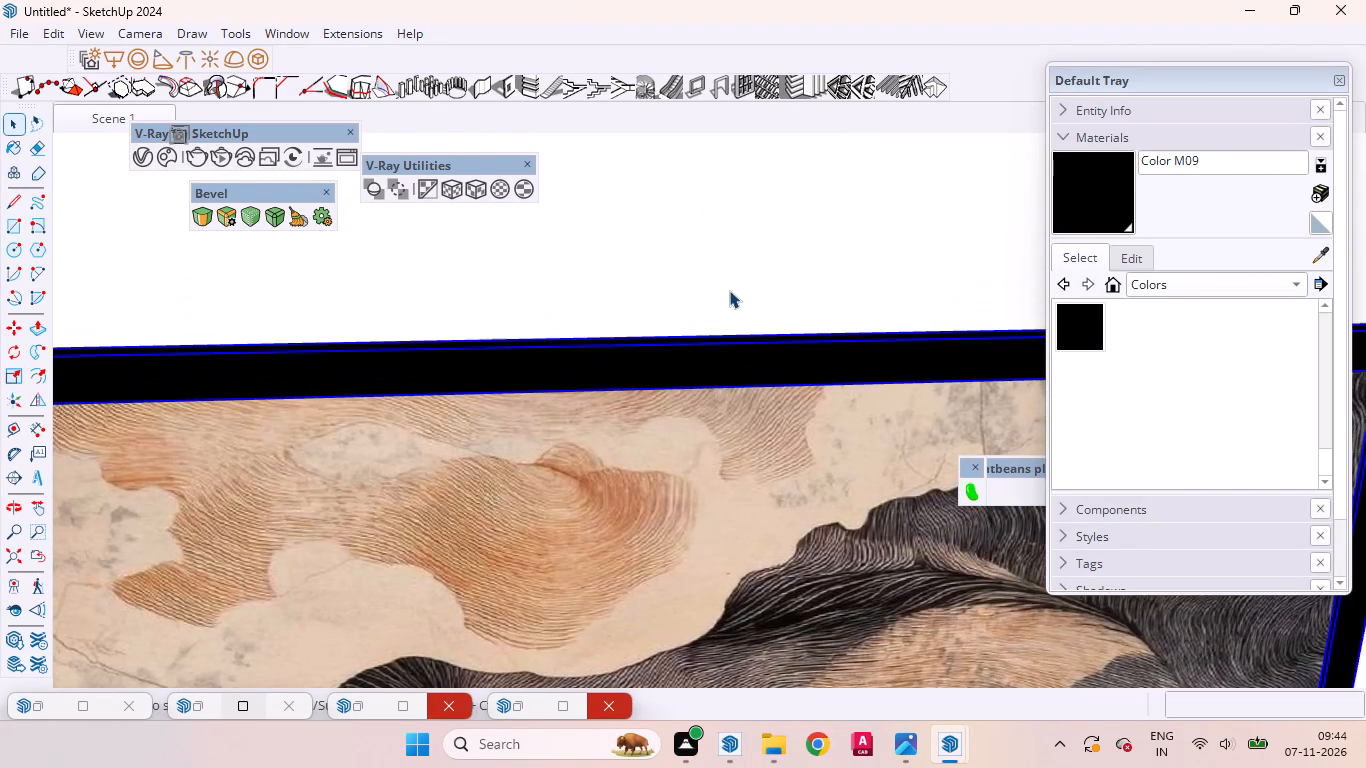
# Delete the vertical and horizontal guide lines crossing at the bedroom picture from inside the house group, and leave the group.
pyautogui.scroll(-11, 729, 290)
pyautogui.scroll(1, 722, 240)
pyautogui.scroll(-8, 722, 240)
pyautogui.scroll(1, 698, 211)
pyautogui.scroll(-20, 698, 211)
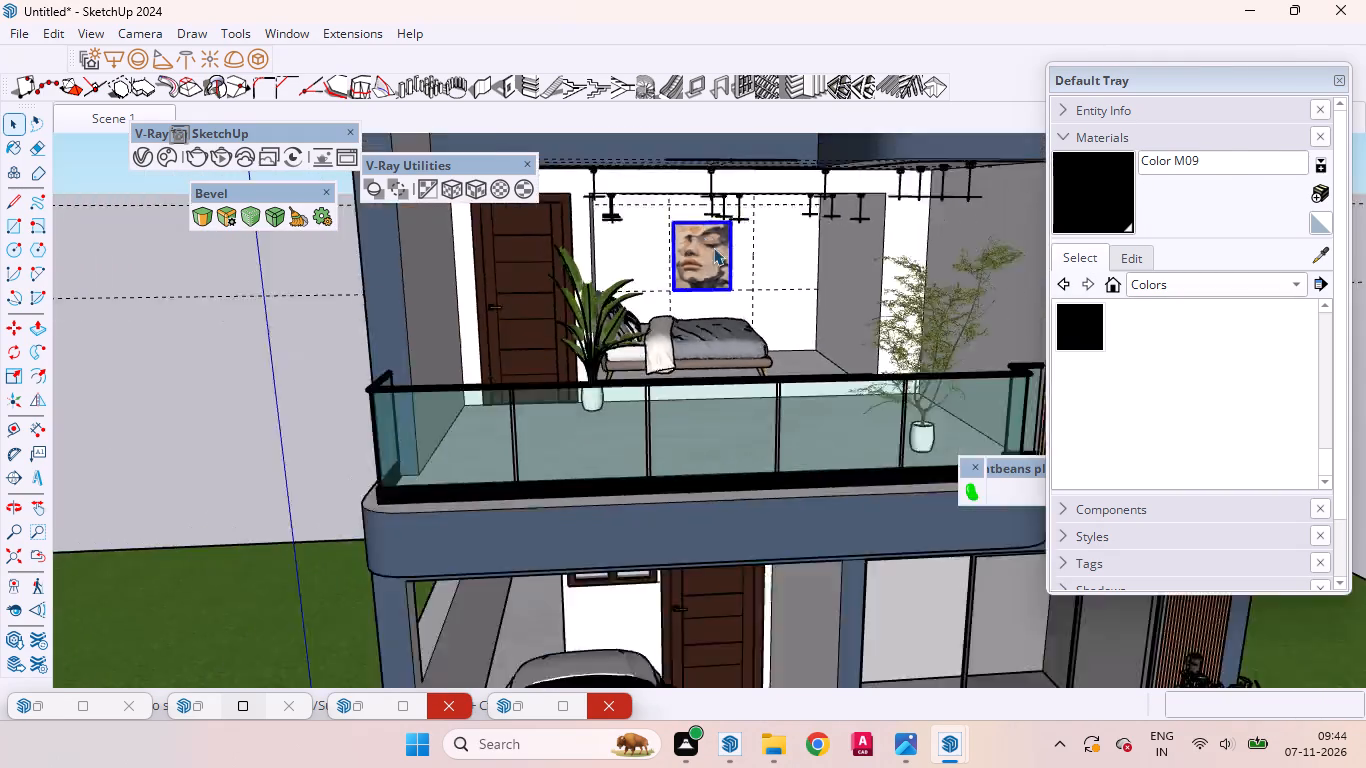
pyautogui.scroll(-2, 713, 247)
pyautogui.moveTo(717, 263); pyautogui.dragTo(674, 237, button='middle')
pyautogui.scroll(1, 677, 237)
pyautogui.click(334, 381)
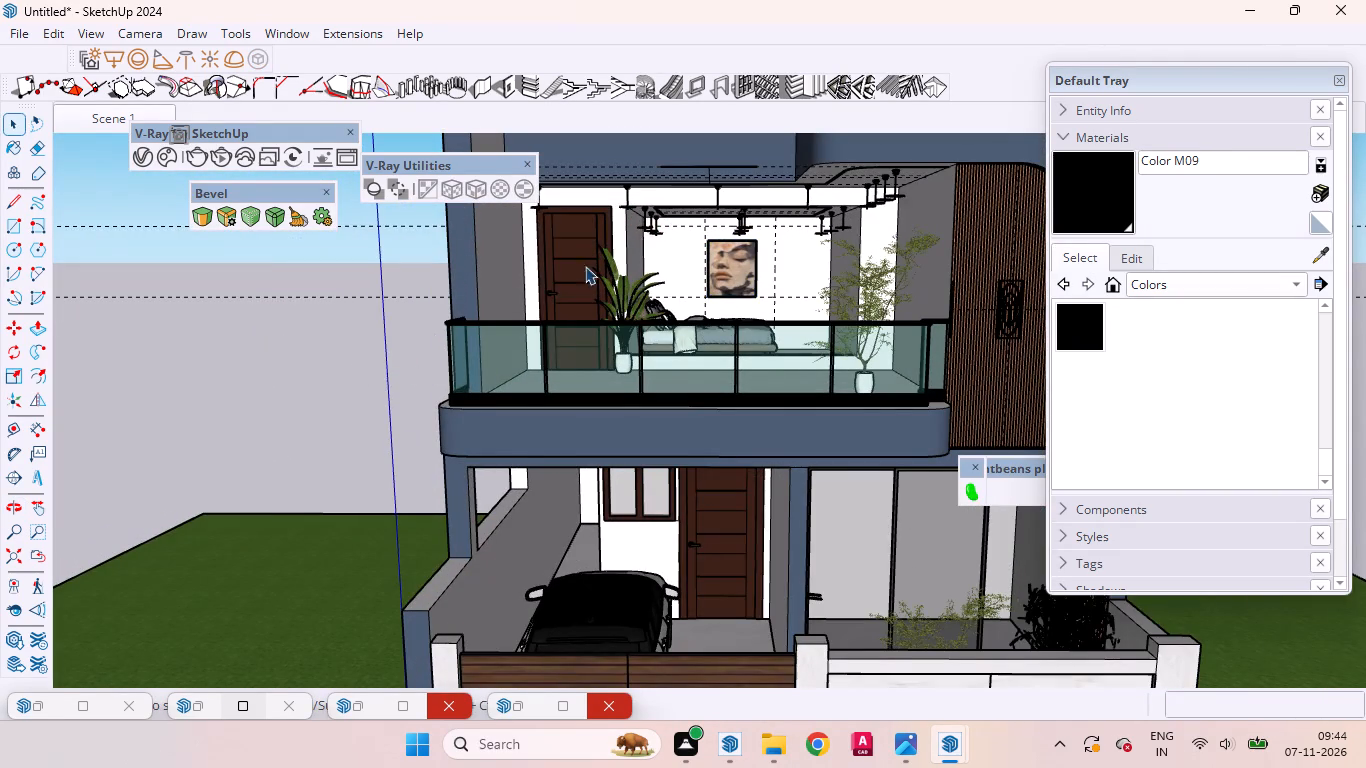
pyautogui.scroll(2, 757, 240)
pyautogui.scroll(-10, 740, 320)
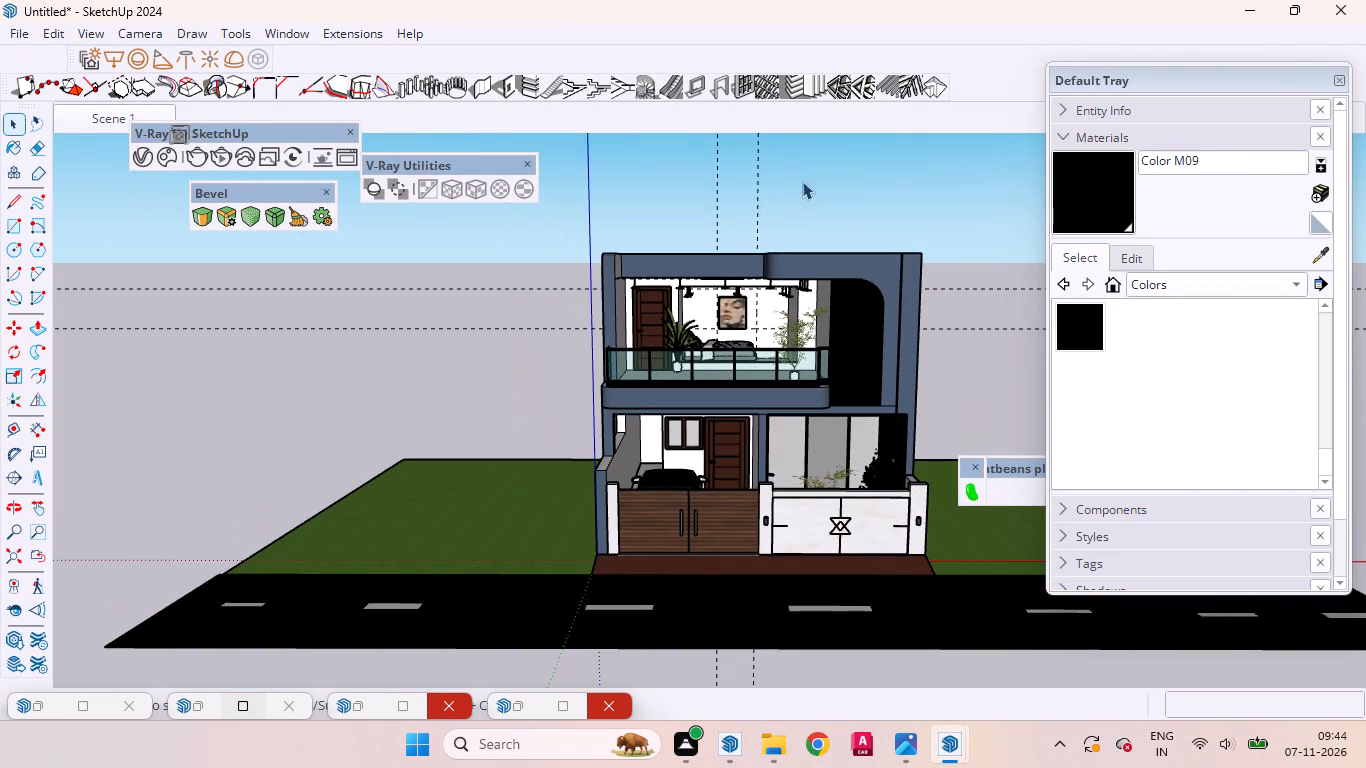
pyautogui.moveTo(802, 182); pyautogui.dragTo(651, 78)
pyautogui.doubleClick(834, 267)
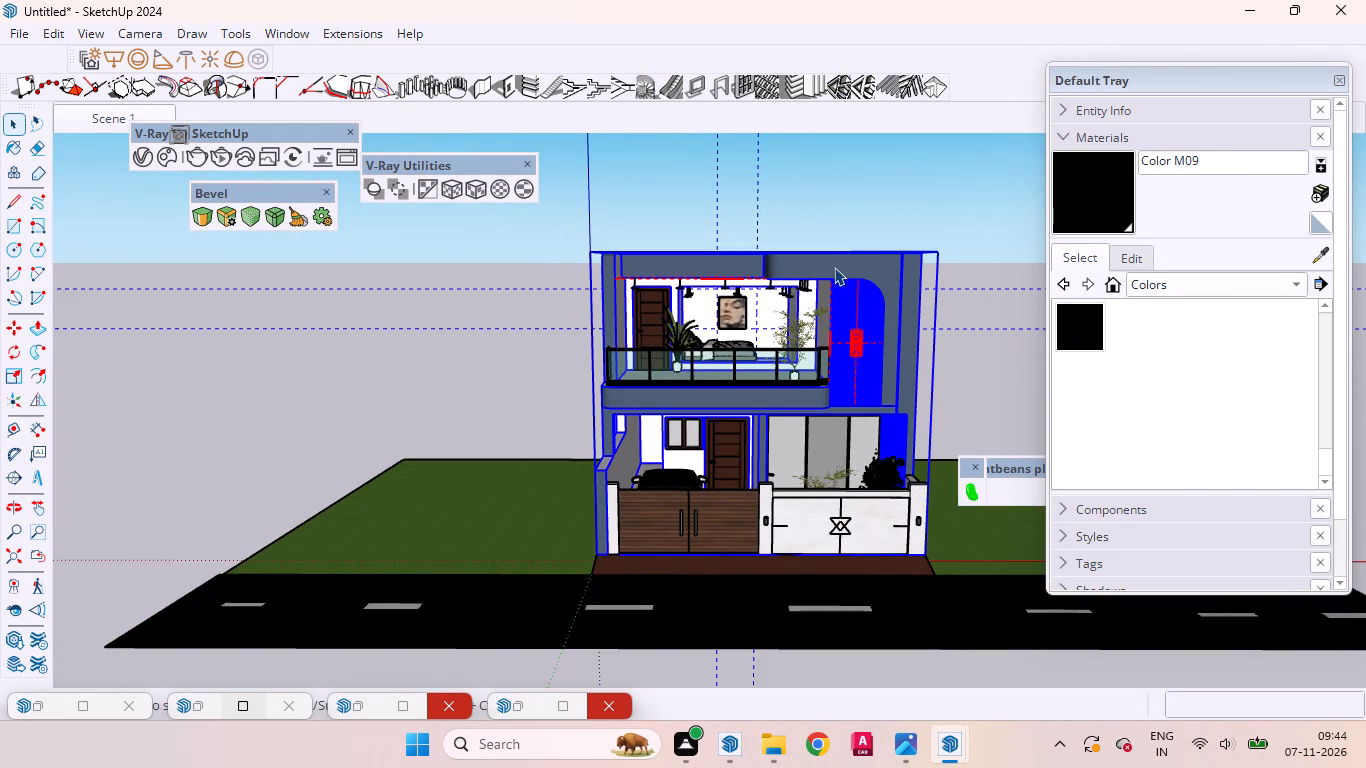
pyautogui.moveTo(822, 220); pyautogui.dragTo(666, 139)
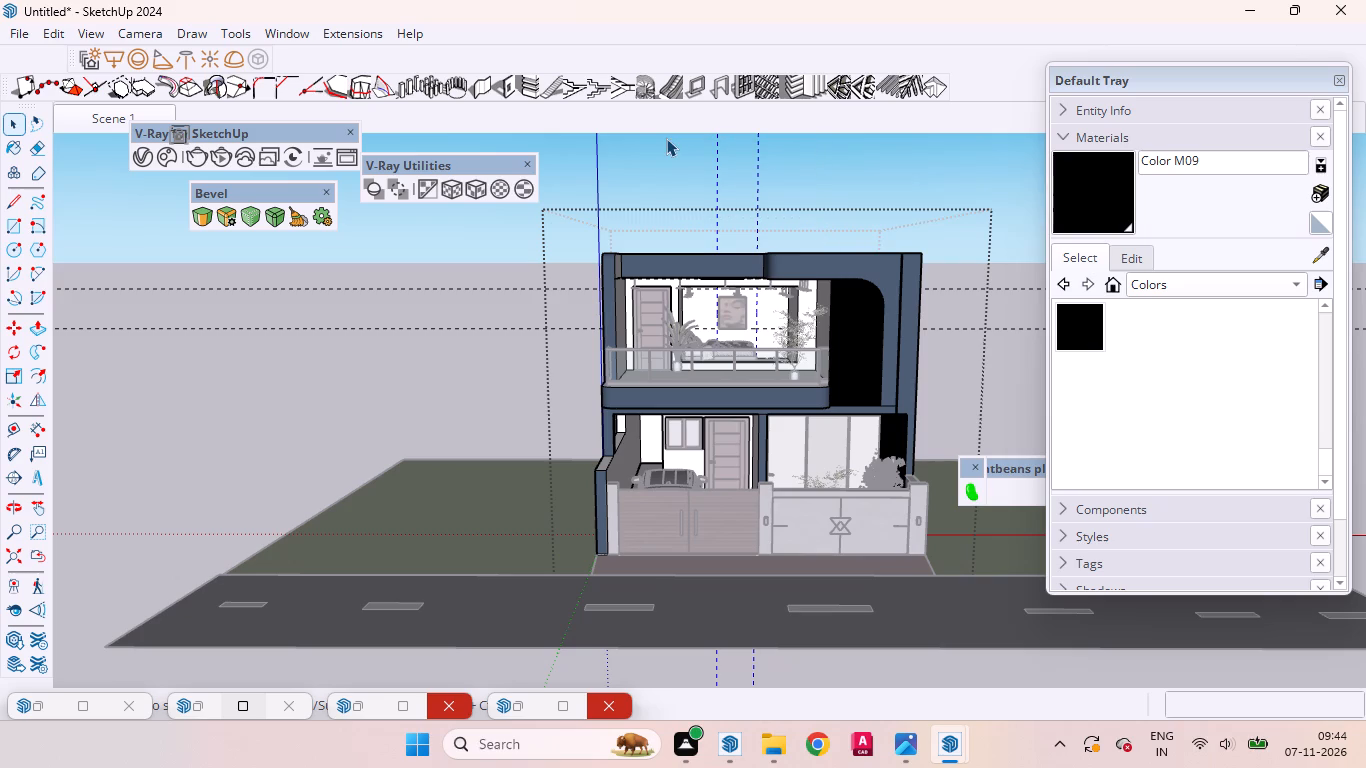
pyautogui.press('Delete')
pyautogui.moveTo(514, 352); pyautogui.dragTo(371, 223)
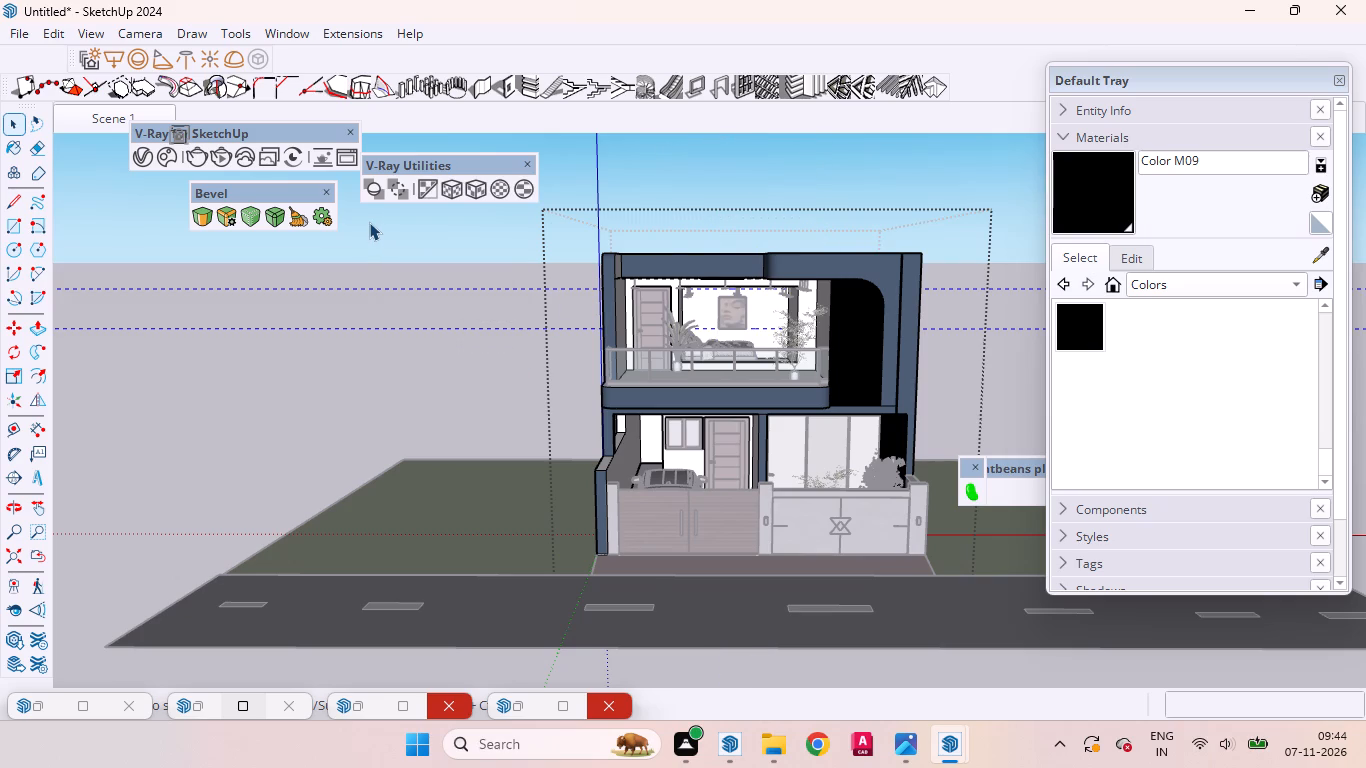
pyautogui.press('Delete')
pyautogui.doubleClick(384, 290)
# Move the framed picture about 5 13/16" along the bedroom wall, away from the headboard side.
pyautogui.scroll(12, 680, 279)
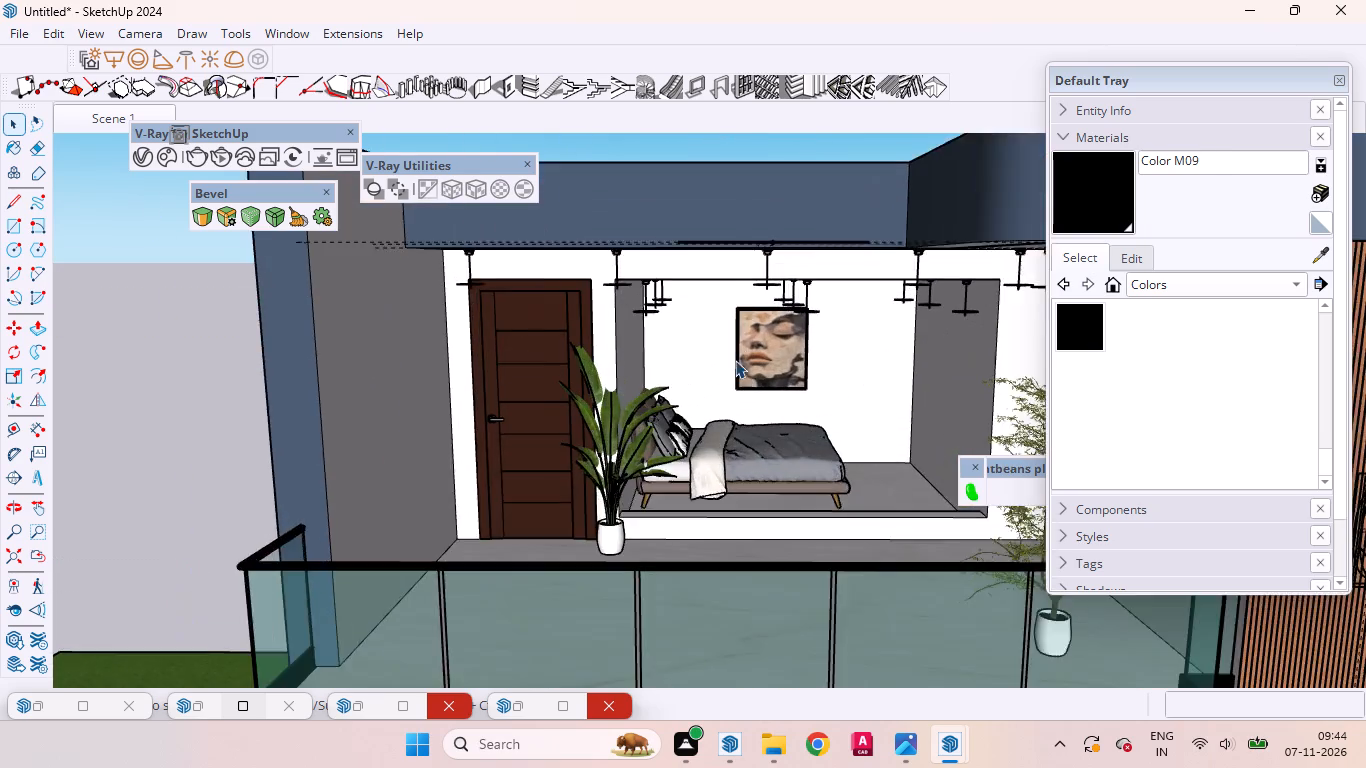
pyautogui.moveTo(735, 360); pyautogui.dragTo(743, 332, button='middle')
pyautogui.scroll(7, 749, 331)
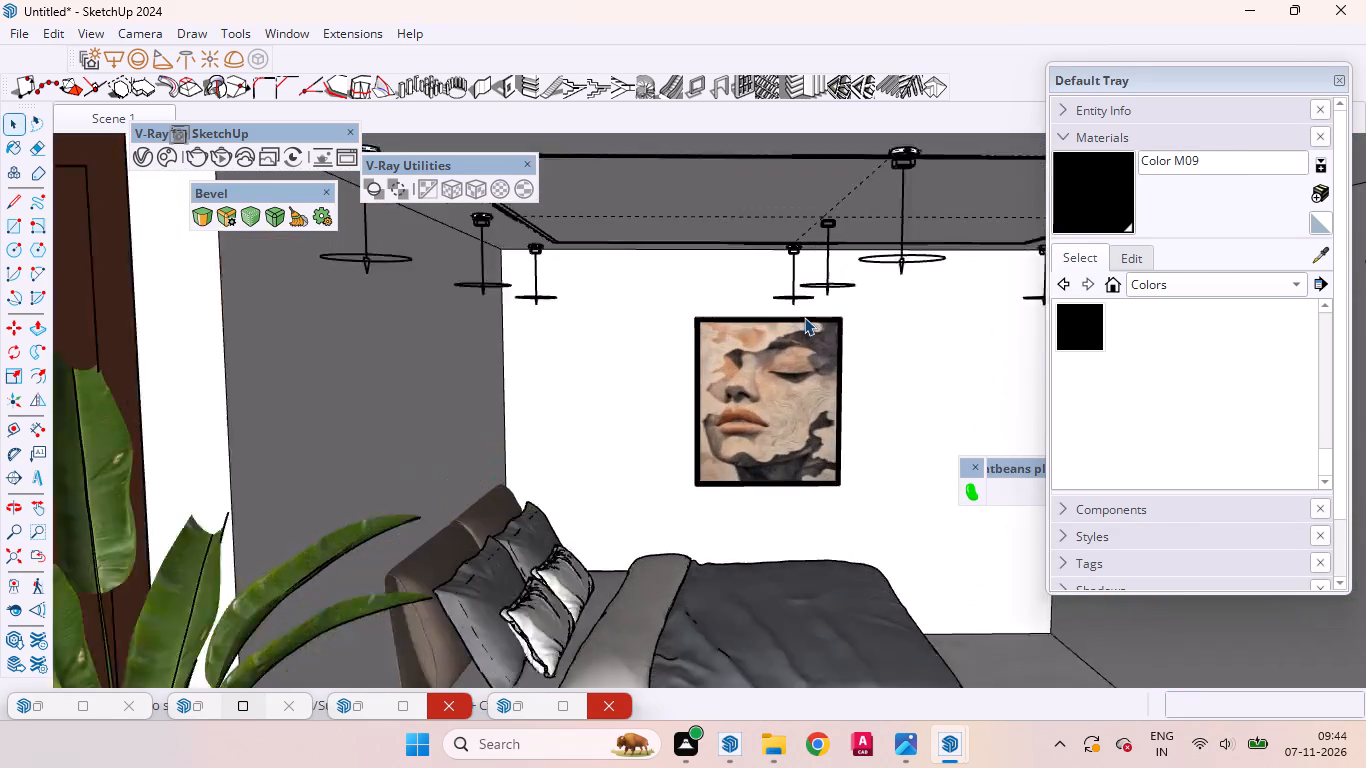
pyautogui.scroll(7, 804, 317)
pyautogui.moveTo(791, 329); pyautogui.dragTo(833, 327, button='middle')
pyautogui.click(750, 414)
pyautogui.scroll(-5, 668, 348)
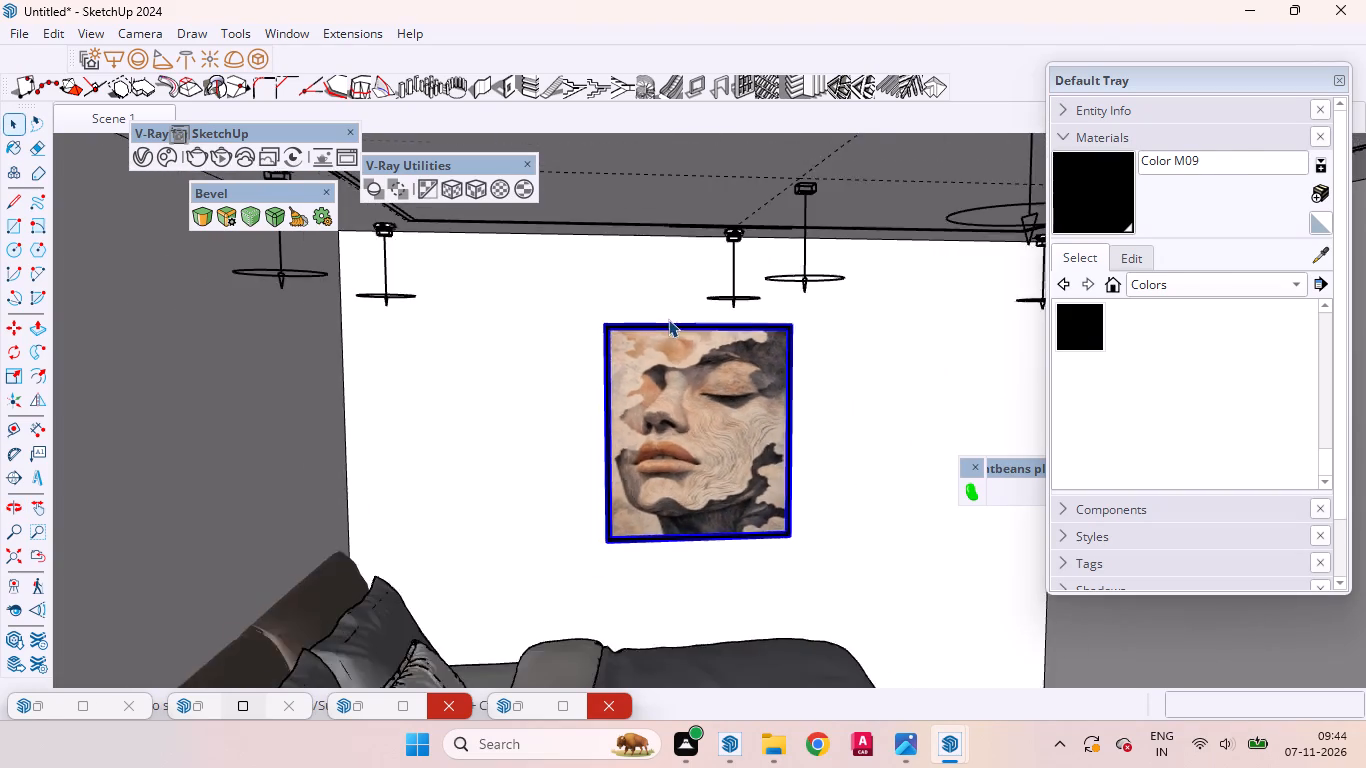
pyautogui.scroll(-5, 668, 319)
pyautogui.press('m')
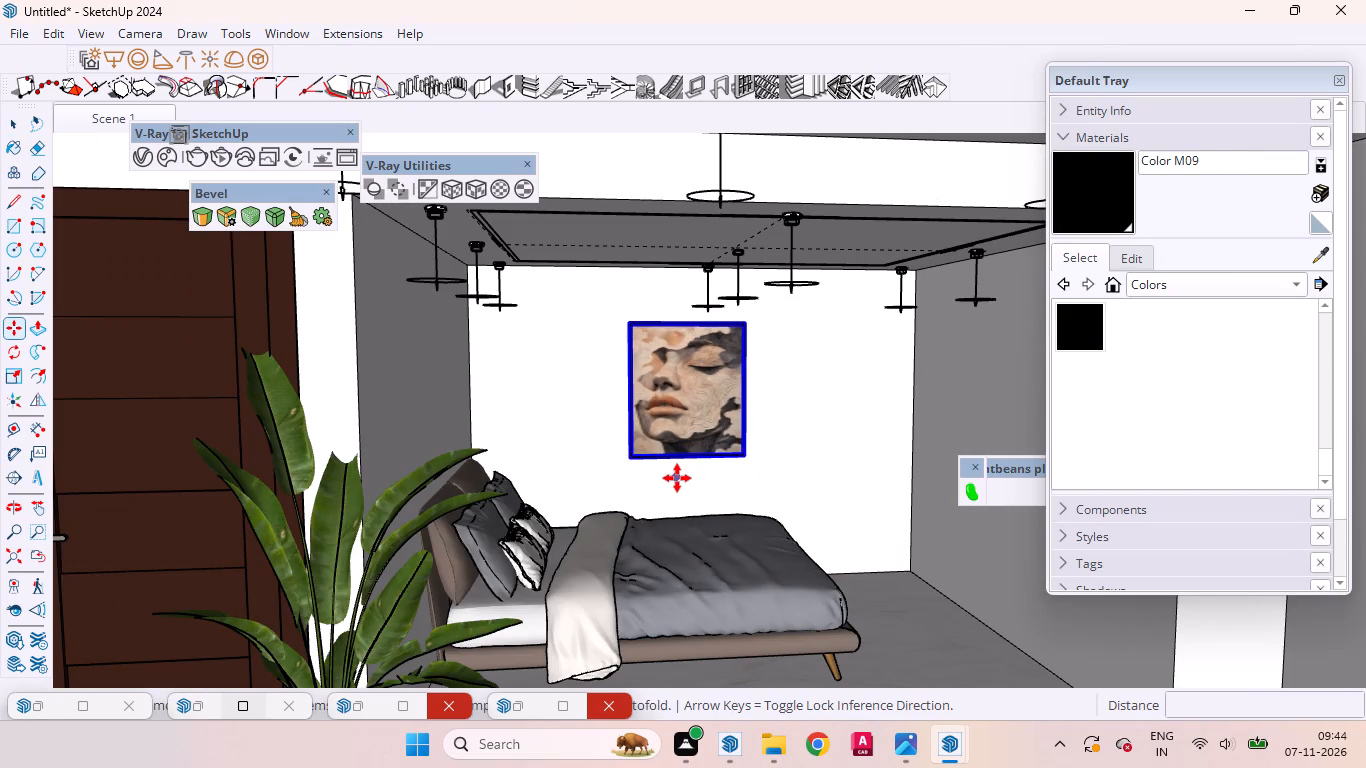
pyautogui.click(677, 478)
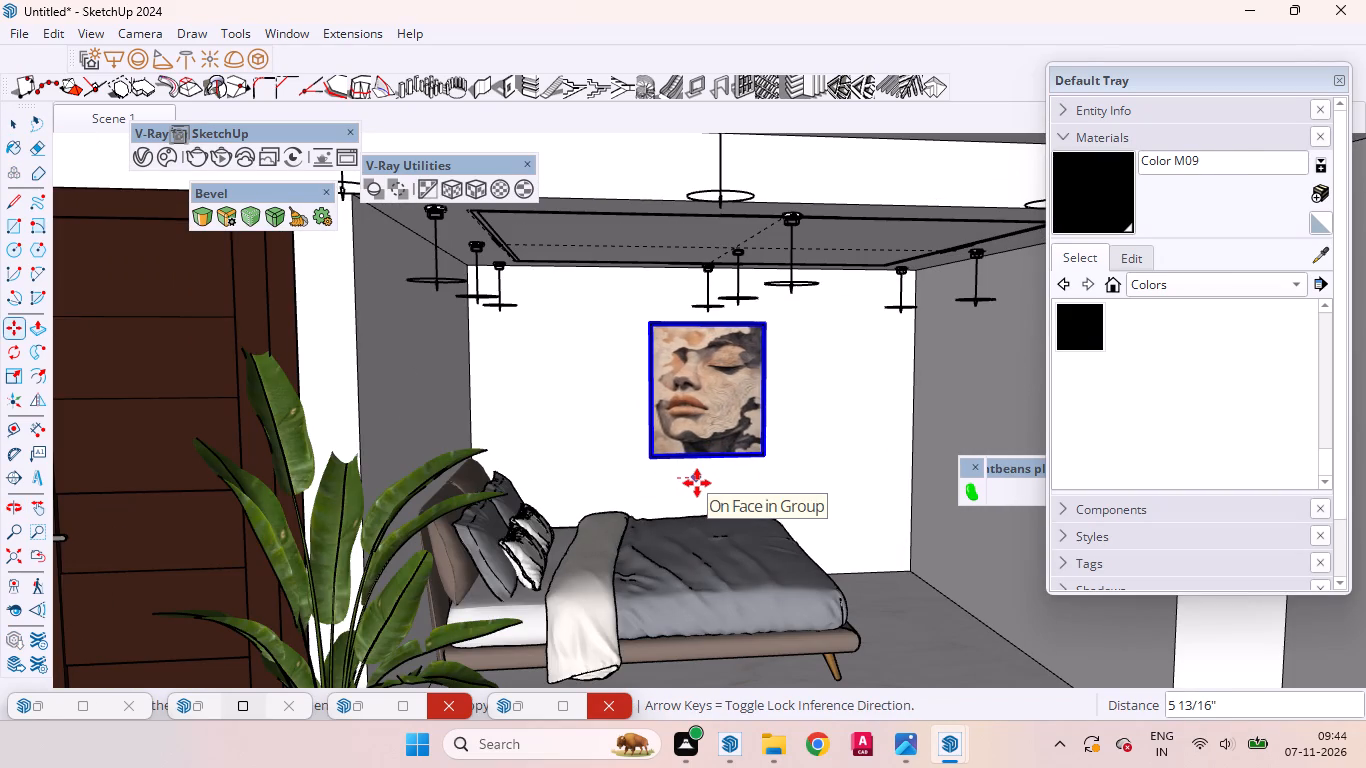
pyautogui.click(697, 483)
pyautogui.press('space')
# Examine the picture's placement and the pendant lights on the bedroom and balcony ceilings from the house front and up close.
pyautogui.scroll(-11, 678, 486)
pyautogui.scroll(1, 674, 428)
pyautogui.moveTo(663, 422); pyautogui.dragTo(625, 354, button='middle')
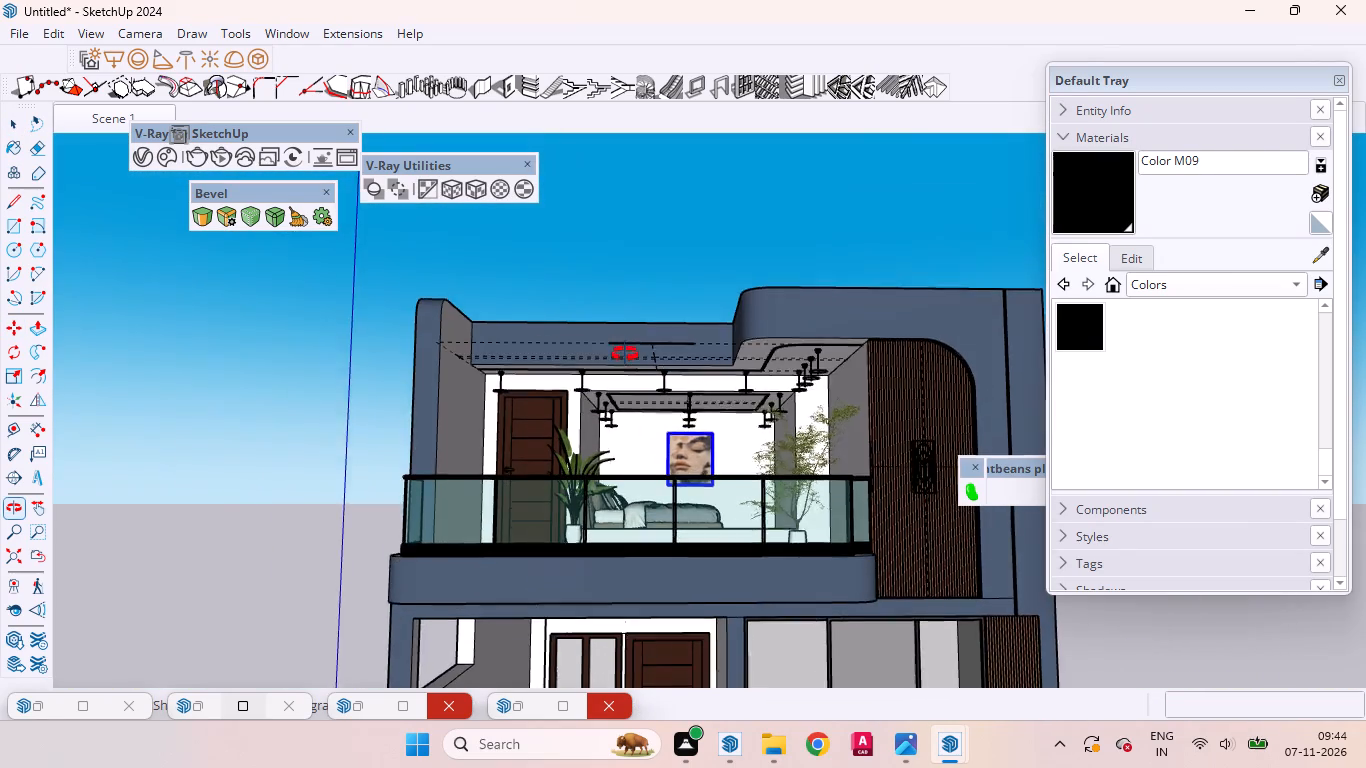
pyautogui.moveTo(625, 354); pyautogui.dragTo(628, 378, button='middle')
pyautogui.click(684, 253)
pyautogui.moveTo(706, 338); pyautogui.dragTo(745, 343, button='middle')
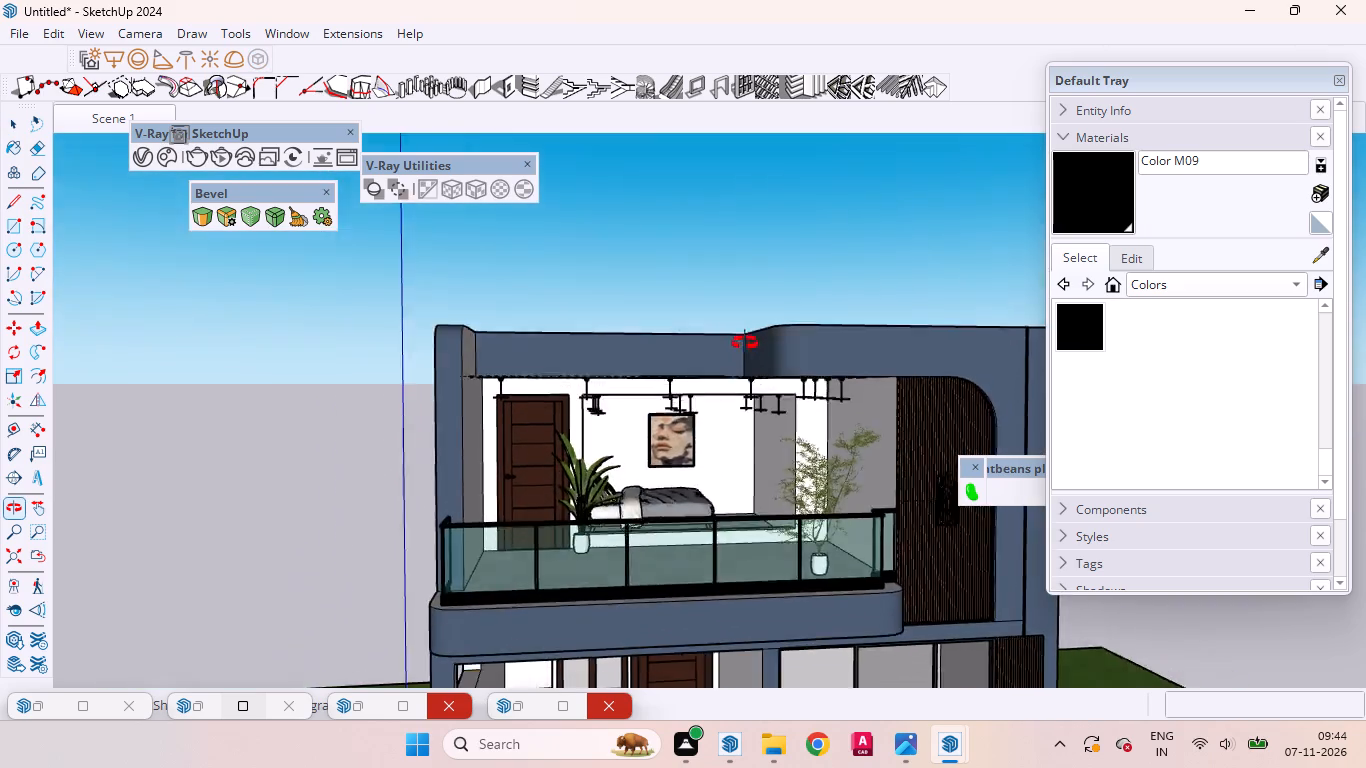
pyautogui.moveTo(745, 343); pyautogui.dragTo(704, 393, button='middle')
pyautogui.scroll(9, 674, 444)
pyautogui.scroll(-7, 570, 407)
pyautogui.moveTo(613, 386); pyautogui.dragTo(607, 383, button='middle')
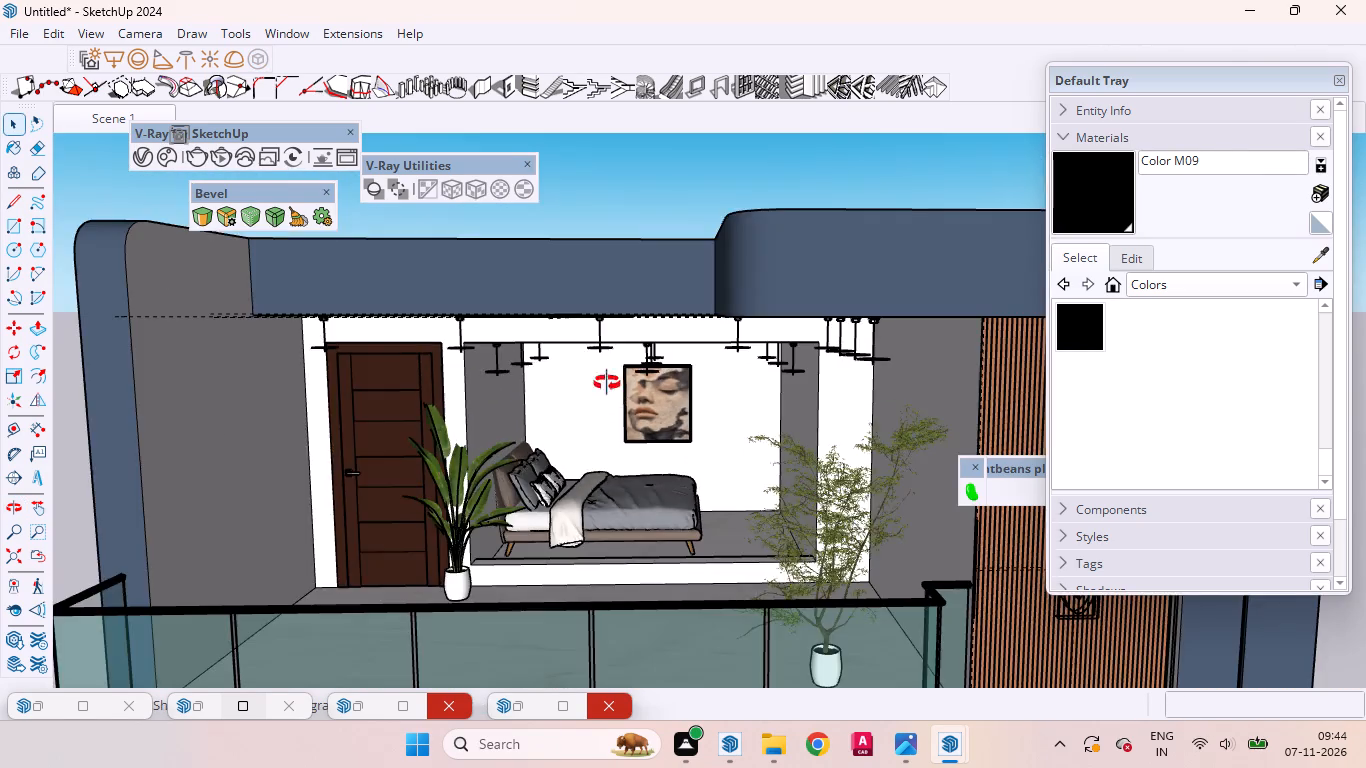
pyautogui.moveTo(607, 383); pyautogui.dragTo(488, 335, button='middle')
pyautogui.scroll(4, 490, 336)
pyautogui.scroll(-1, 529, 341)
pyautogui.scroll(14, 529, 341)
pyautogui.moveTo(535, 364); pyautogui.dragTo(530, 364, button='middle')
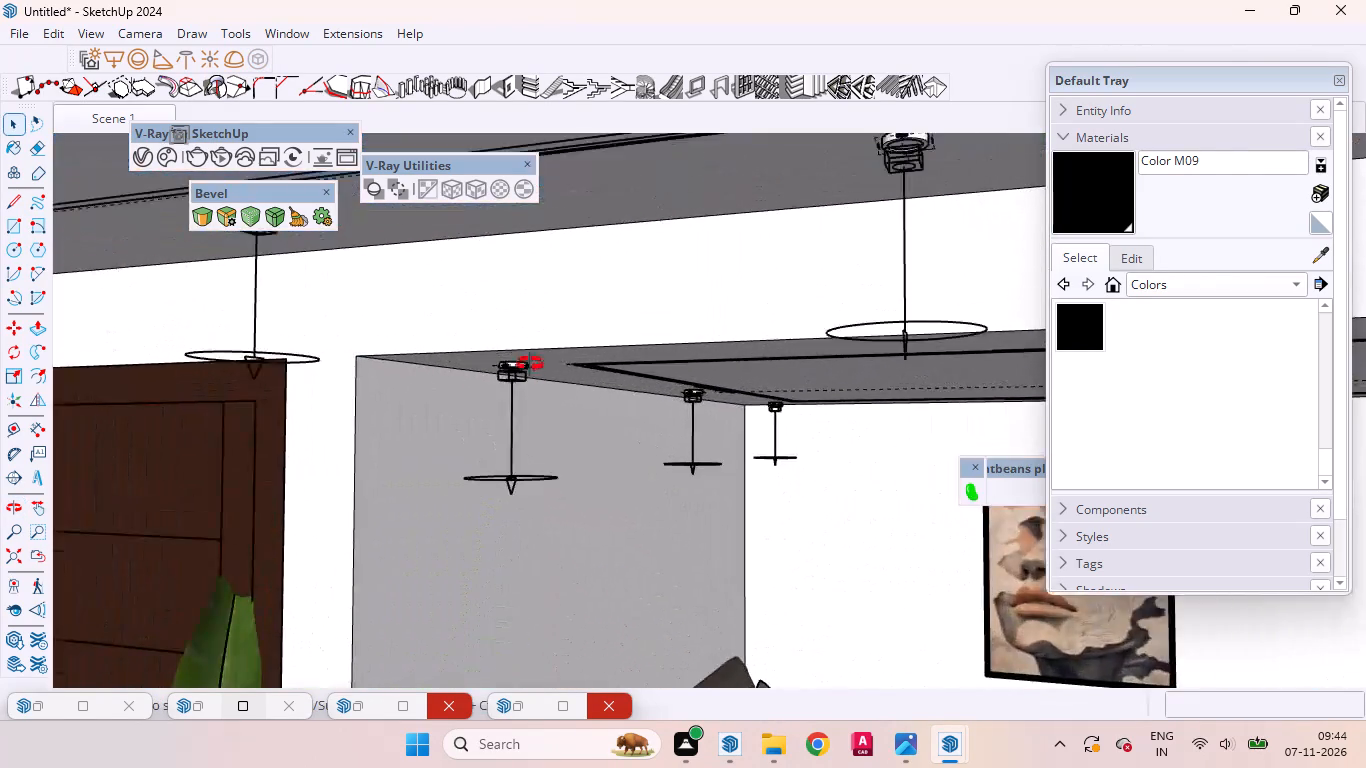
pyautogui.moveTo(530, 364); pyautogui.dragTo(491, 347, button='middle')
pyautogui.scroll(-8, 604, 340)
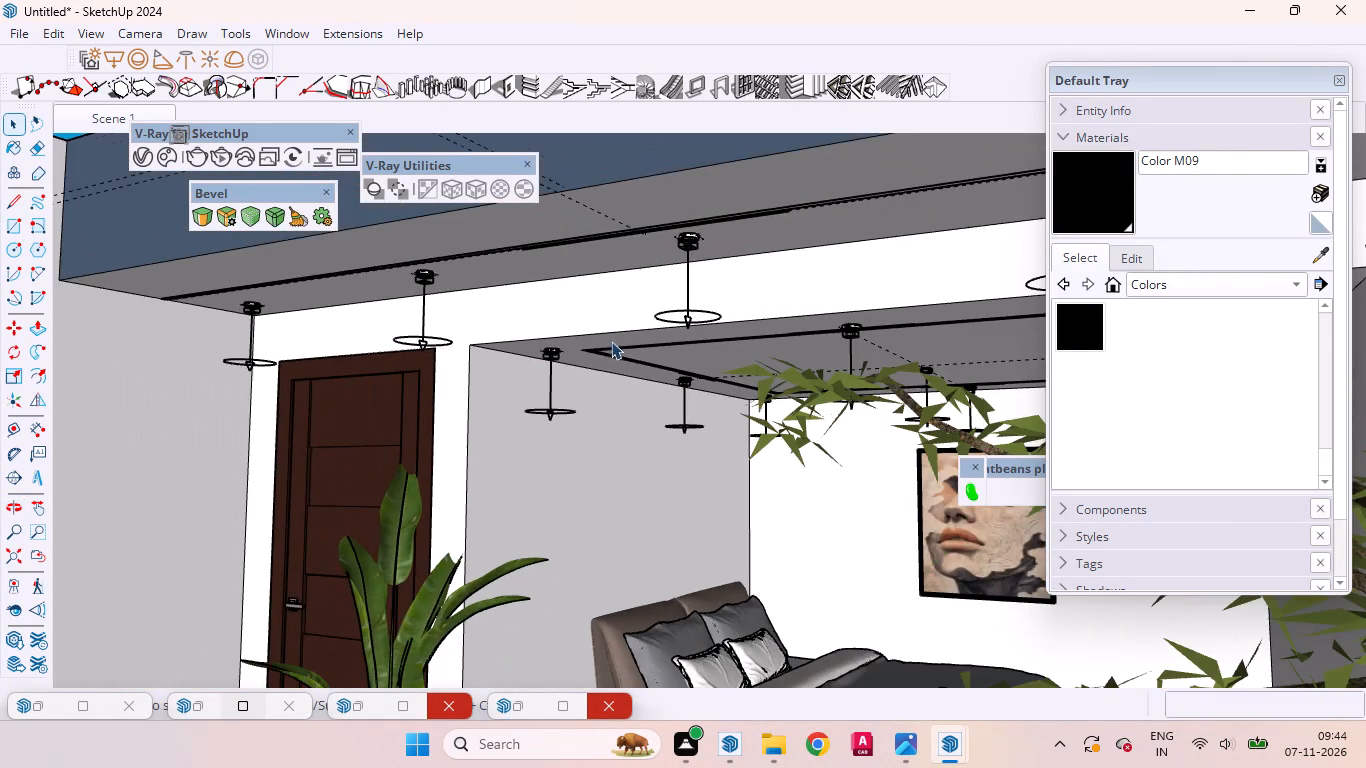
pyautogui.scroll(-4, 658, 372)
pyautogui.moveTo(663, 391); pyautogui.dragTo(812, 384, button='middle')
pyautogui.scroll(-3, 815, 354)
pyautogui.scroll(1, 815, 354)
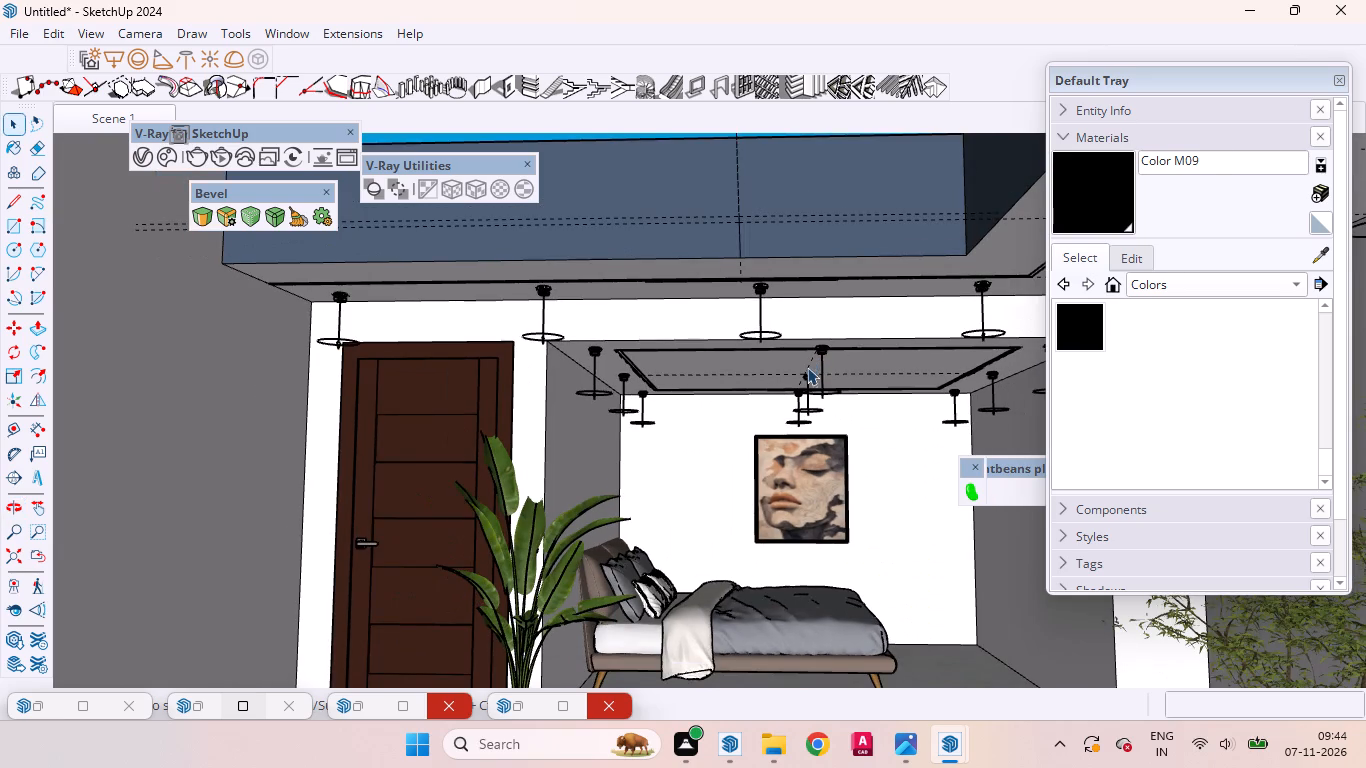
# Move the front row of three bedroom ceiling pendants, including their mounting rings, about 1' 1 1/2" toward the back wall.
pyautogui.scroll(-5, 805, 387)
pyautogui.scroll(8, 803, 391)
pyautogui.moveTo(813, 384); pyautogui.dragTo(844, 323, button='middle')
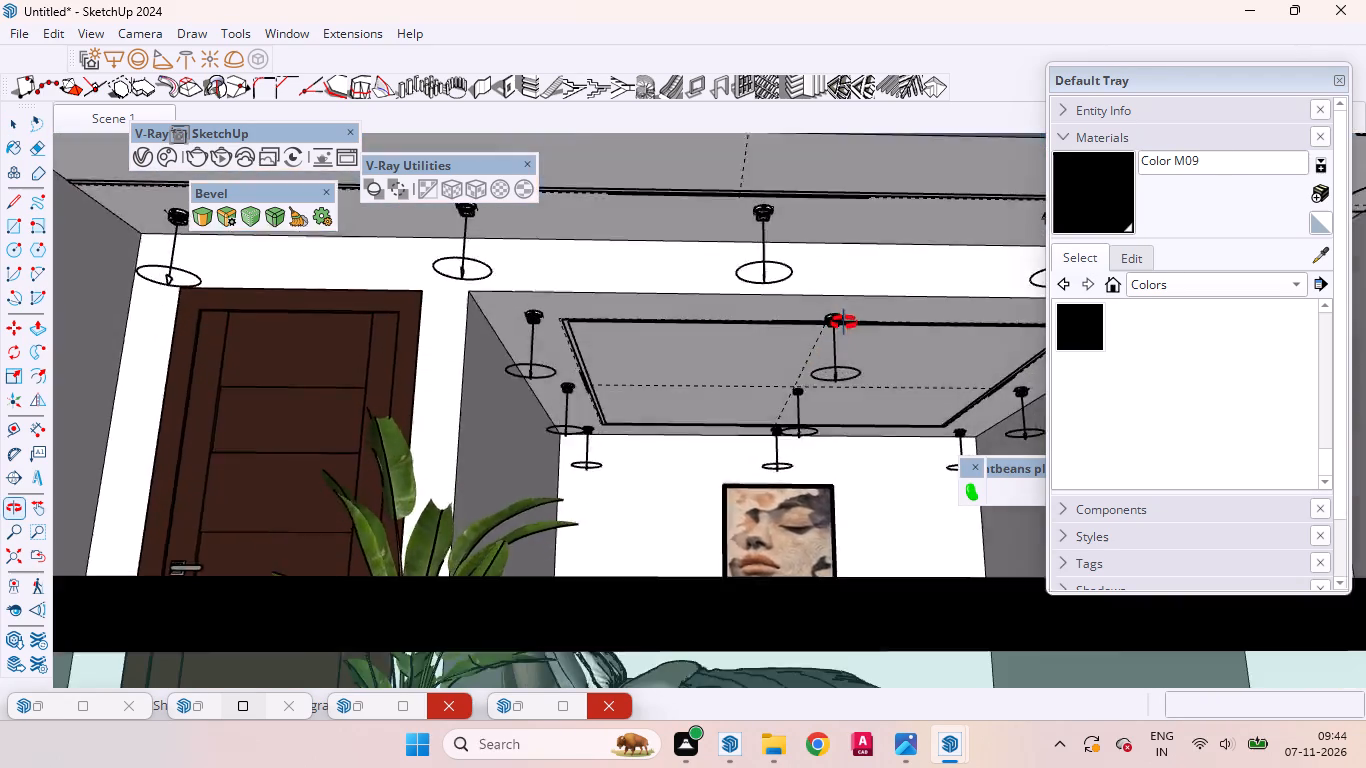
pyautogui.moveTo(844, 323); pyautogui.dragTo(856, 365, button='middle')
pyautogui.scroll(10, 837, 310)
pyautogui.moveTo(836, 346); pyautogui.dragTo(835, 290, button='middle')
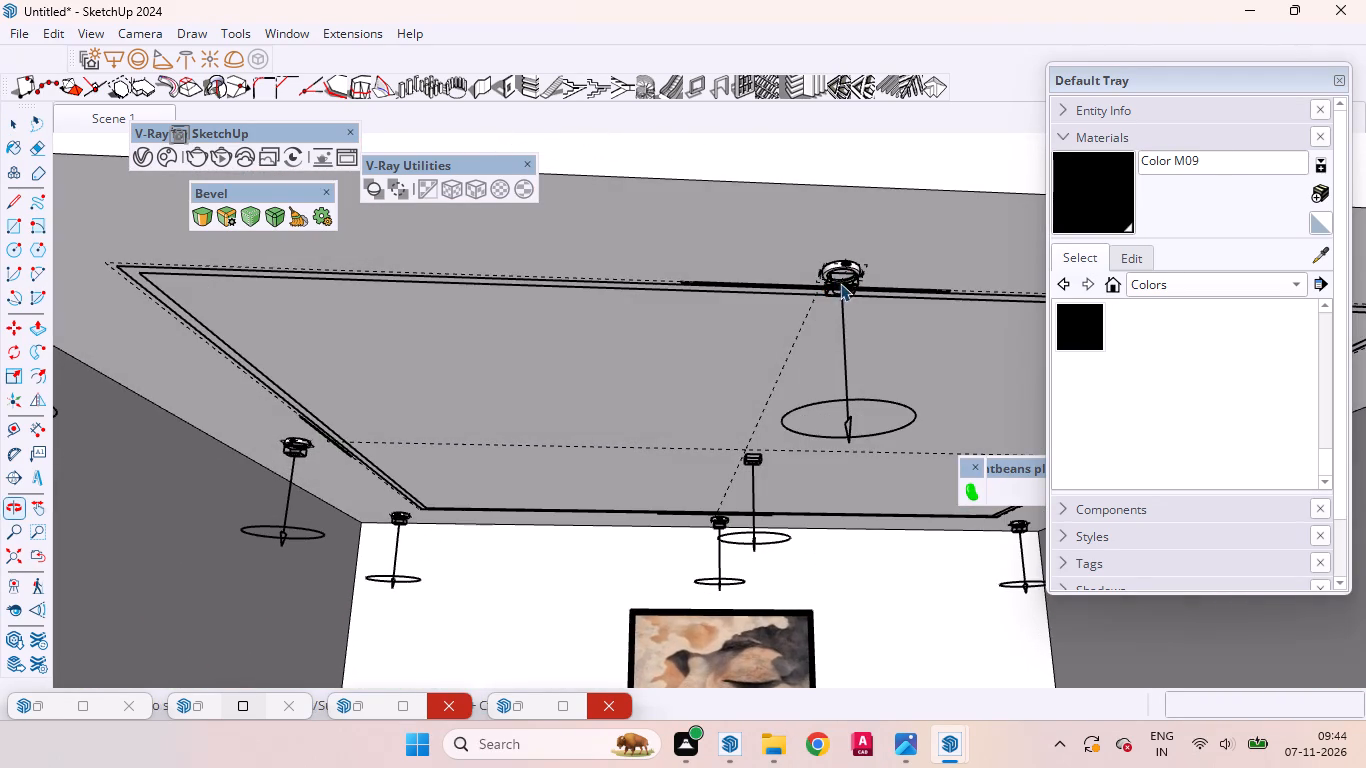
pyautogui.click(842, 273)
pyautogui.scroll(11, 845, 270)
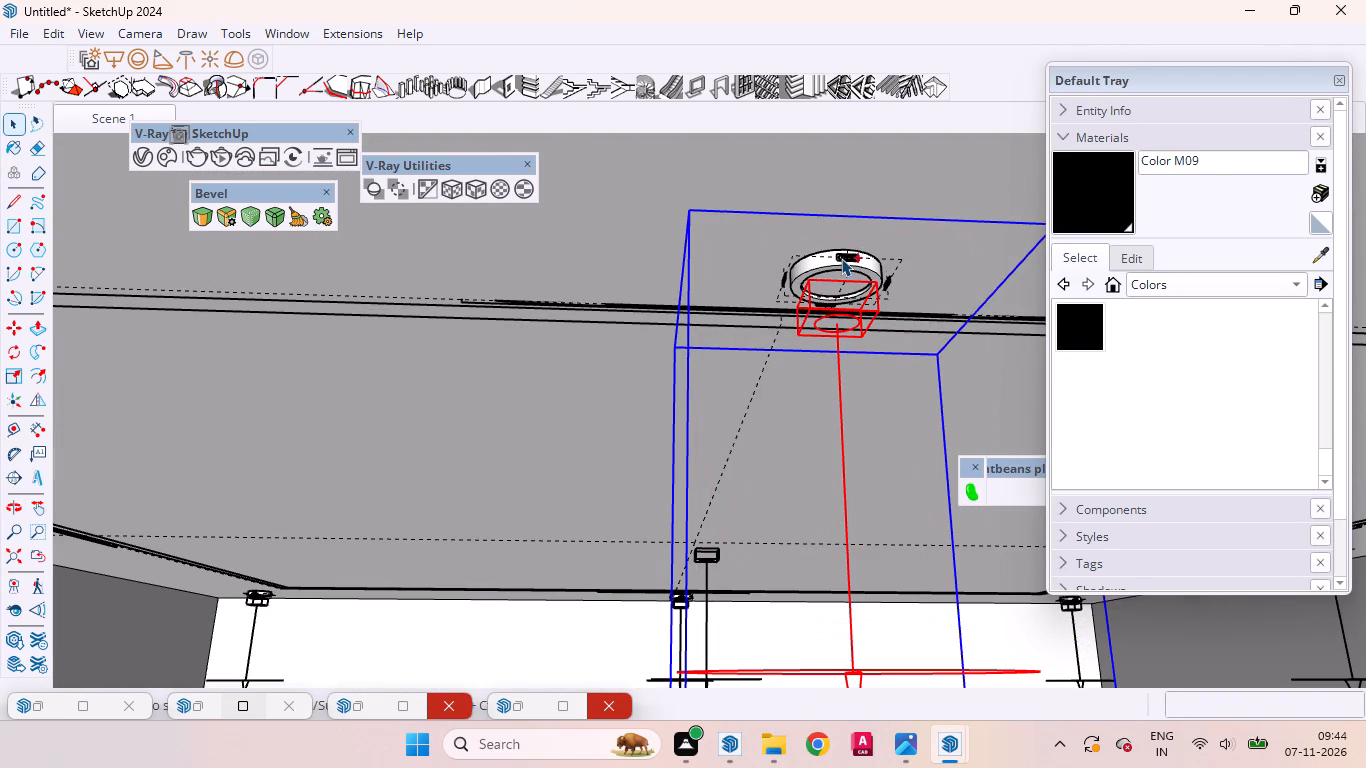
pyautogui.keyDown('ctrl'); pyautogui.click(841, 258); pyautogui.keyUp('ctrl')
pyautogui.keyDown('ctrl'); pyautogui.scroll(-20, 828, 282); pyautogui.keyUp('ctrl')
pyautogui.keyDown('ctrl'); pyautogui.scroll(1, 476, 318); pyautogui.keyUp('ctrl')
pyautogui.keyDown('ctrl'); pyautogui.scroll(-4, 476, 318); pyautogui.keyUp('ctrl')
pyautogui.keyDown('ctrl'); pyautogui.moveTo(731, 330); pyautogui.dragTo(731, 500, button='middle'); pyautogui.keyUp('ctrl')
pyautogui.keyDown('ctrl'); pyautogui.scroll(-1, 723, 444); pyautogui.keyUp('ctrl')
pyautogui.keyDown('ctrl'); pyautogui.scroll(1, 723, 444); pyautogui.keyUp('ctrl')
pyautogui.keyDown('ctrl'); pyautogui.scroll(-17, 723, 444); pyautogui.keyUp('ctrl')
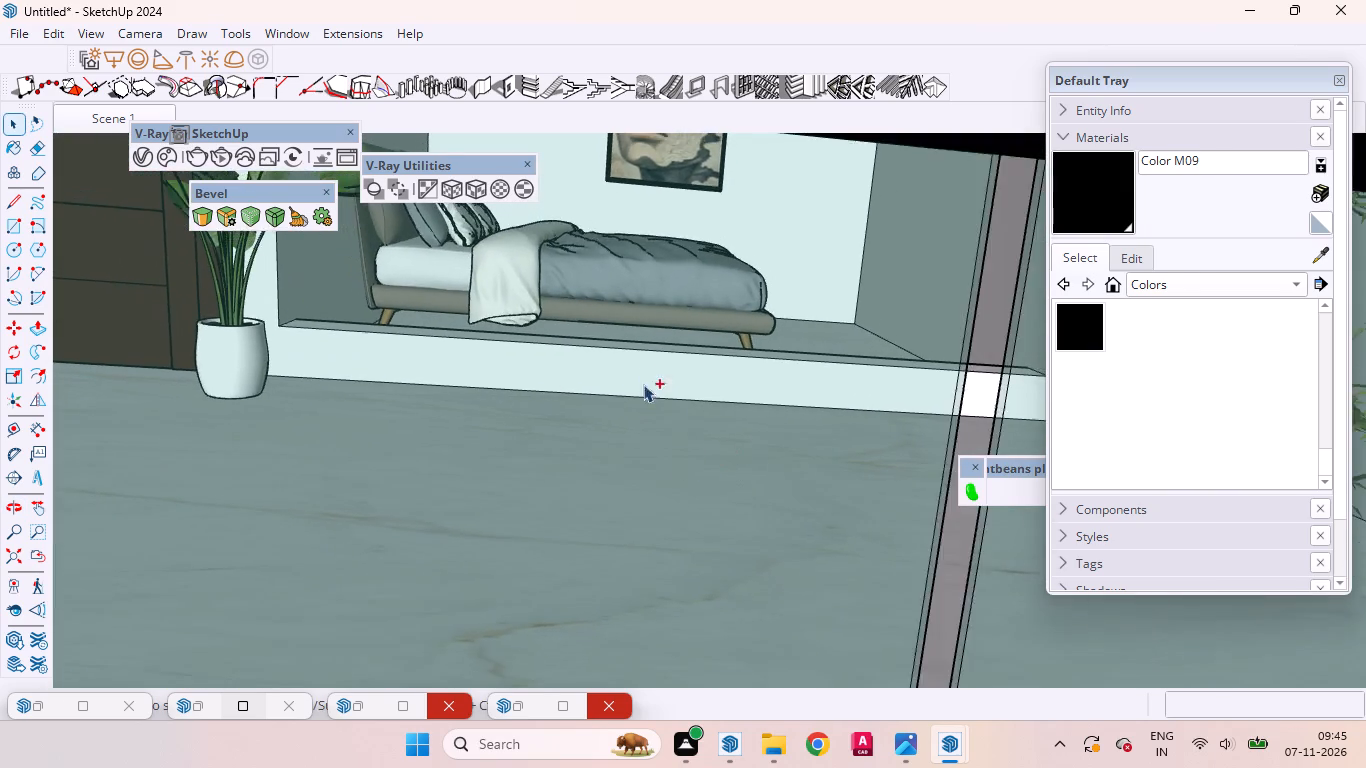
pyautogui.keyDown('ctrl'); pyautogui.scroll(-20, 643, 384); pyautogui.keyUp('ctrl')
pyautogui.keyDown('ctrl'); pyautogui.scroll(-9, 643, 384); pyautogui.keyUp('ctrl')
pyautogui.keyDown('ctrl'); pyautogui.scroll(10, 804, 253); pyautogui.keyUp('ctrl')
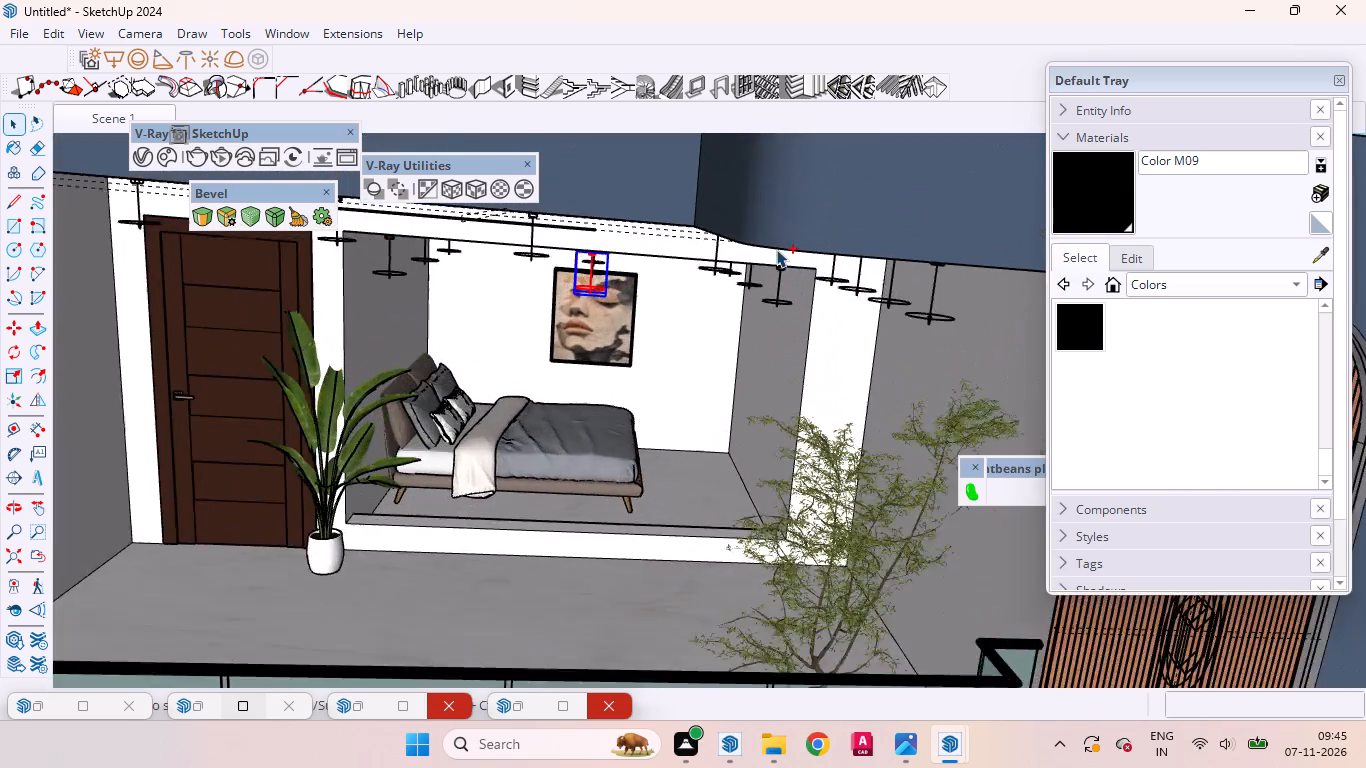
pyautogui.keyDown('ctrl'); pyautogui.scroll(7, 776, 249); pyautogui.keyUp('ctrl')
pyautogui.keyDown('ctrl'); pyautogui.moveTo(779, 273); pyautogui.dragTo(784, 228, button='middle'); pyautogui.keyUp('ctrl')
pyautogui.keyDown('ctrl'); pyautogui.scroll(1, 779, 273); pyautogui.keyUp('ctrl')
pyautogui.keyDown('ctrl'); pyautogui.scroll(-1, 788, 219); pyautogui.keyUp('ctrl')
pyautogui.keyDown('ctrl'); pyautogui.scroll(1, 791, 218); pyautogui.keyUp('ctrl')
pyautogui.keyDown('ctrl'); pyautogui.scroll(-1, 795, 218); pyautogui.keyUp('ctrl')
pyautogui.keyDown('ctrl'); pyautogui.scroll(14, 795, 218); pyautogui.keyUp('ctrl')
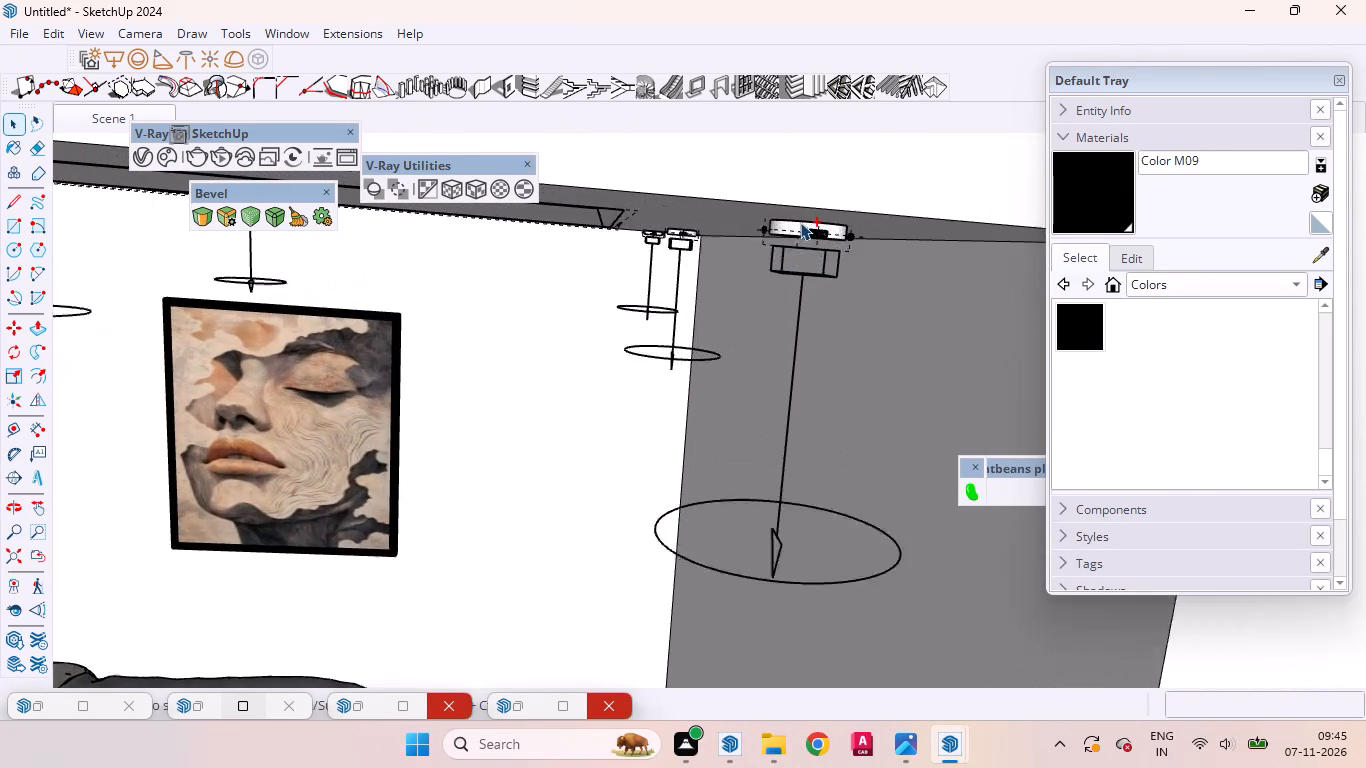
pyautogui.keyDown('ctrl'); pyautogui.scroll(4, 800, 222); pyautogui.keyUp('ctrl')
pyautogui.keyDown('ctrl'); pyautogui.click(802, 237); pyautogui.keyUp('ctrl')
pyautogui.keyDown('ctrl'); pyautogui.click(797, 311); pyautogui.keyUp('ctrl')
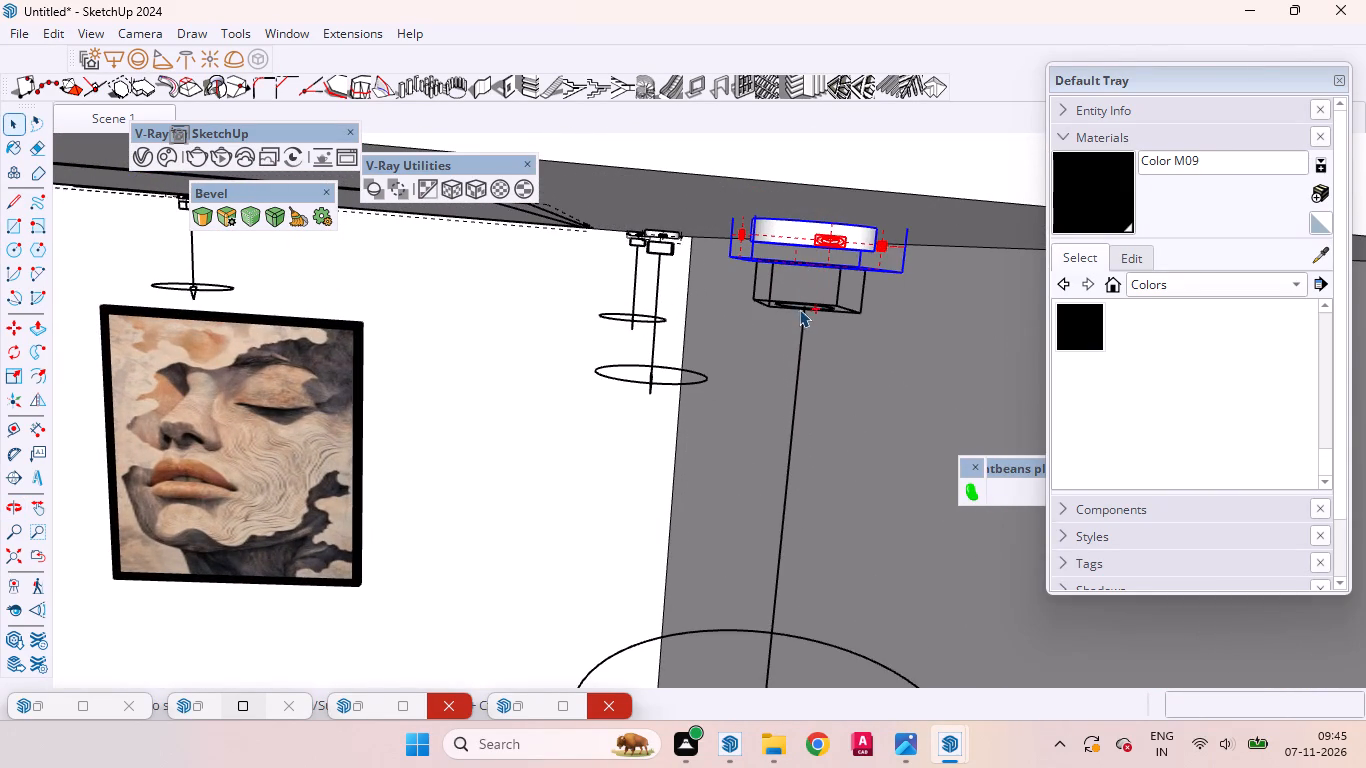
pyautogui.keyDown('ctrl'); pyautogui.scroll(-5, 866, 295); pyautogui.keyUp('ctrl')
pyautogui.keyDown('ctrl'); pyautogui.scroll(1, 866, 295); pyautogui.keyUp('ctrl')
pyautogui.keyDown('ctrl'); pyautogui.scroll(-20, 866, 295); pyautogui.keyUp('ctrl')
pyautogui.keyDown('ctrl'); pyautogui.scroll(-5, 866, 295); pyautogui.keyUp('ctrl')
pyautogui.keyDown('ctrl'); pyautogui.scroll(3, 600, 274); pyautogui.keyUp('ctrl')
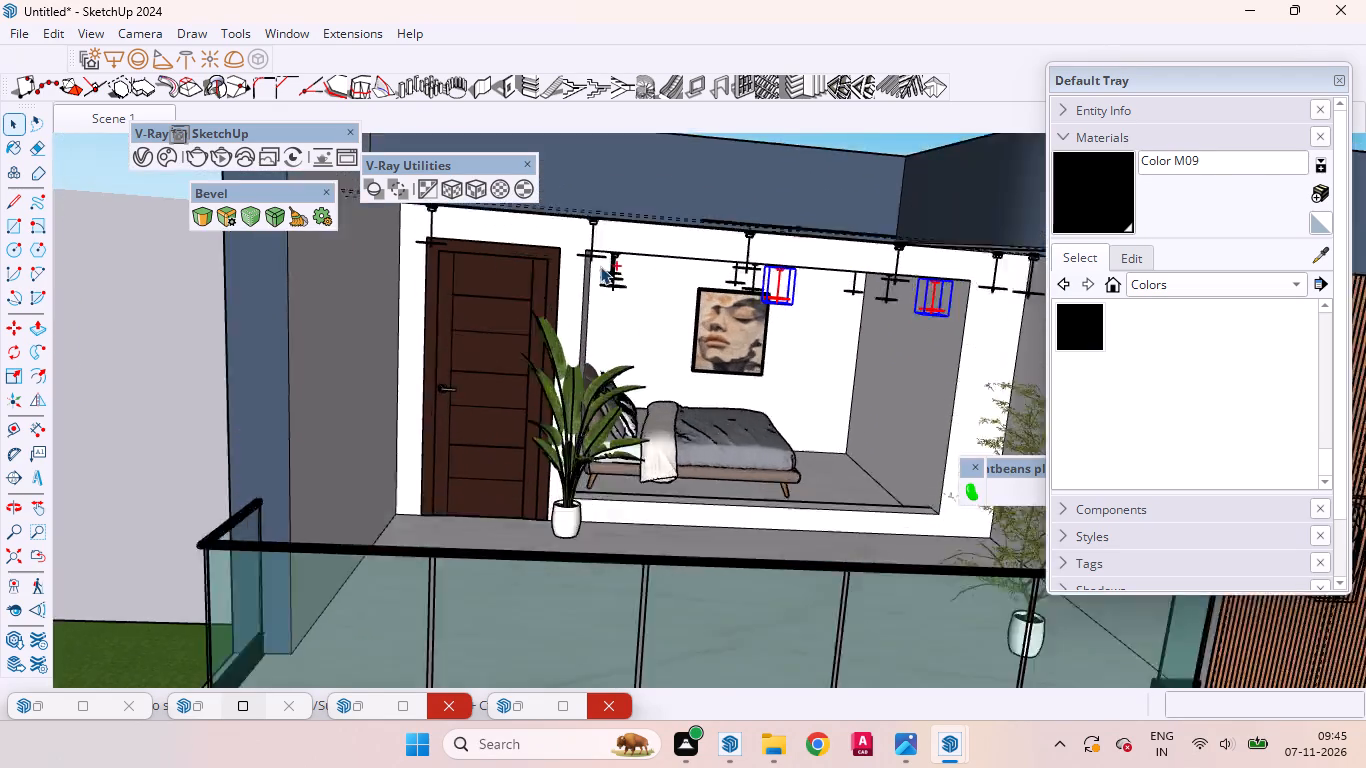
pyautogui.keyDown('ctrl'); pyautogui.scroll(7, 600, 266); pyautogui.keyUp('ctrl')
pyautogui.keyDown('ctrl'); pyautogui.scroll(-1, 600, 253); pyautogui.keyUp('ctrl')
pyautogui.keyDown('ctrl'); pyautogui.scroll(6, 600, 253); pyautogui.keyUp('ctrl')
pyautogui.keyDown('ctrl'); pyautogui.scroll(-3, 663, 266); pyautogui.keyUp('ctrl')
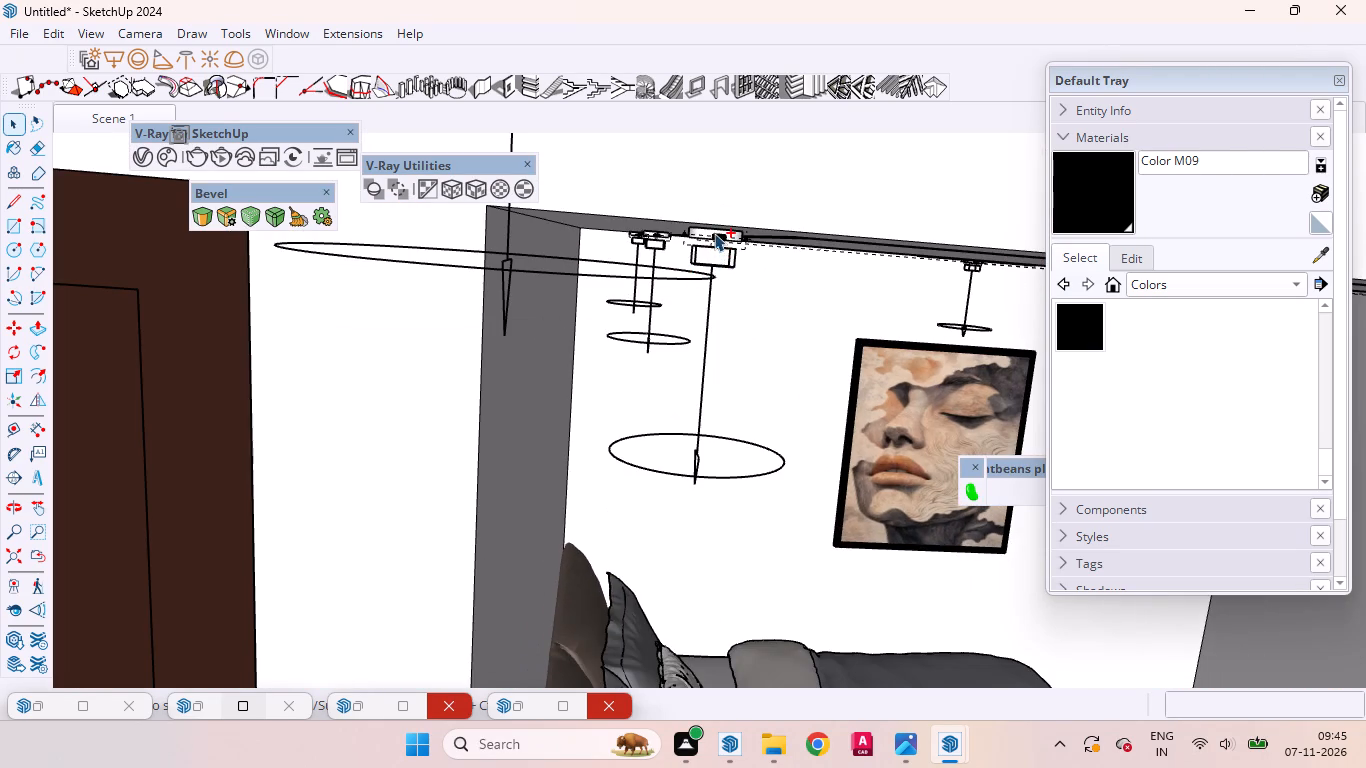
pyautogui.keyDown('ctrl'); pyautogui.click(714, 233); pyautogui.keyUp('ctrl')
pyautogui.keyDown('ctrl'); pyautogui.click(720, 264); pyautogui.keyUp('ctrl')
pyautogui.keyDown('ctrl'); pyautogui.moveTo(739, 289); pyautogui.dragTo(634, 162, button='middle'); pyautogui.keyUp('ctrl')
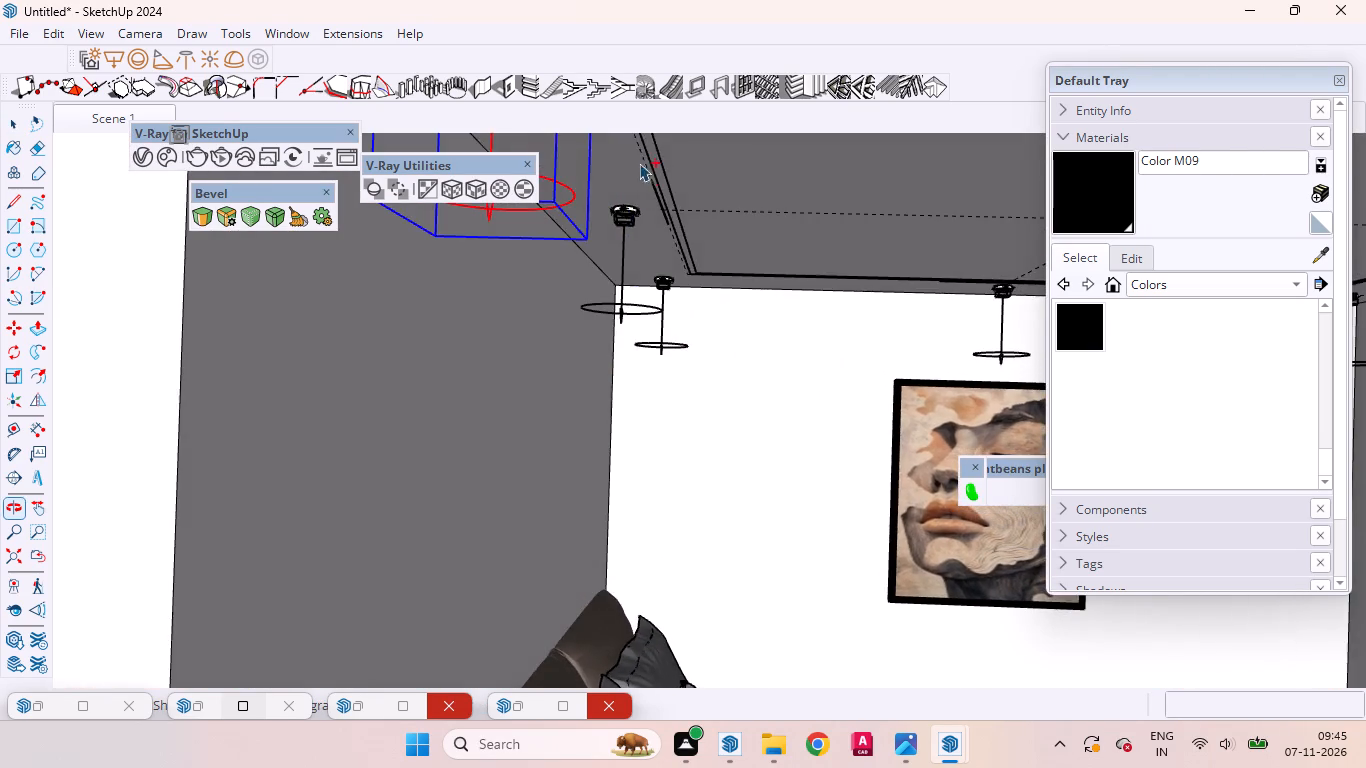
pyautogui.keyDown('ctrl'); pyautogui.scroll(-20, 624, 211); pyautogui.keyUp('ctrl')
pyautogui.keyDown('ctrl'); pyautogui.scroll(6, 702, 217); pyautogui.keyUp('ctrl')
pyautogui.keyDown('ctrl'); pyautogui.scroll(-1, 709, 215); pyautogui.keyUp('ctrl')
pyautogui.keyDown('ctrl'); pyautogui.scroll(4, 709, 215); pyautogui.keyUp('ctrl')
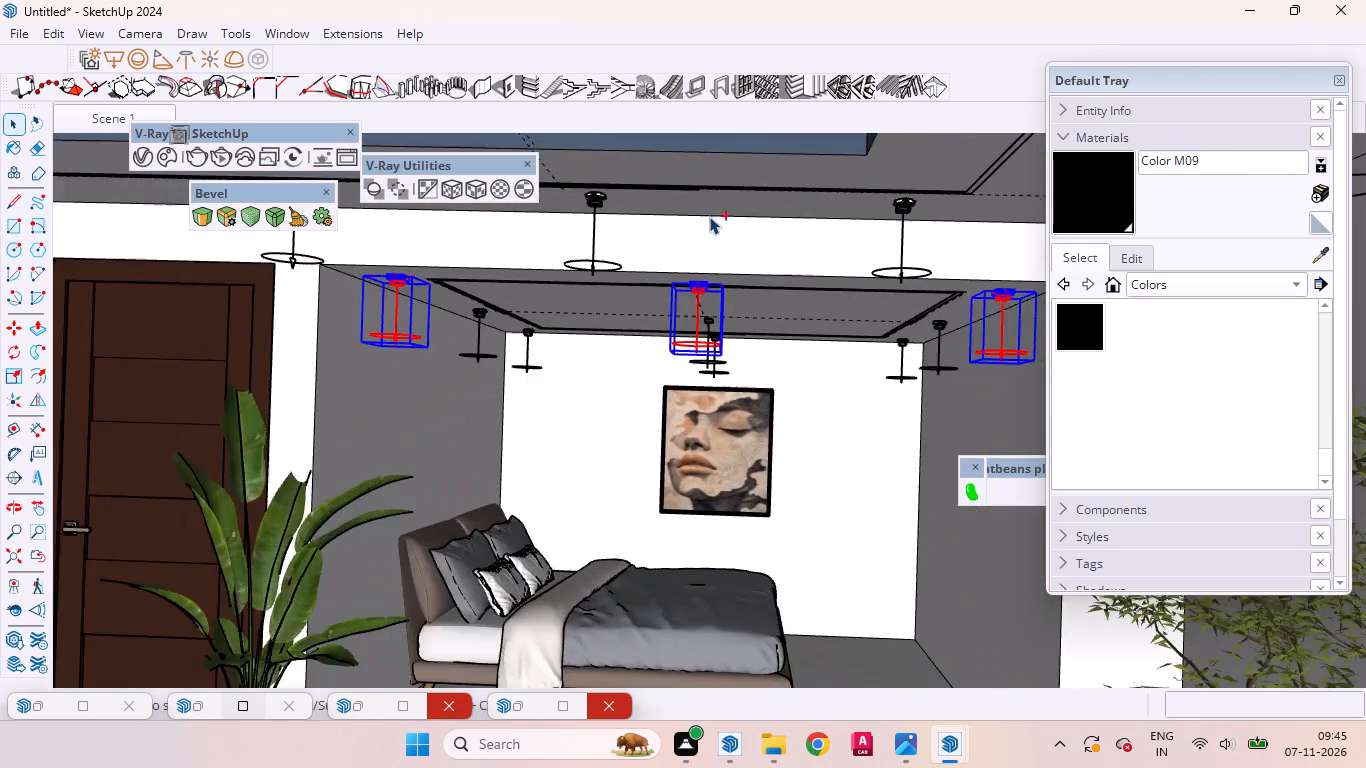
pyautogui.keyDown('ctrl'); pyautogui.scroll(6, 709, 216); pyautogui.keyUp('ctrl')
pyautogui.keyDown('ctrl'); pyautogui.scroll(-2, 737, 297); pyautogui.keyUp('ctrl')
pyautogui.keyDown('ctrl'); pyautogui.moveTo(737, 297); pyautogui.dragTo(745, 95, button='middle'); pyautogui.keyUp('ctrl')
pyautogui.keyDown('ctrl'); pyautogui.scroll(1, 720, 264); pyautogui.keyUp('ctrl')
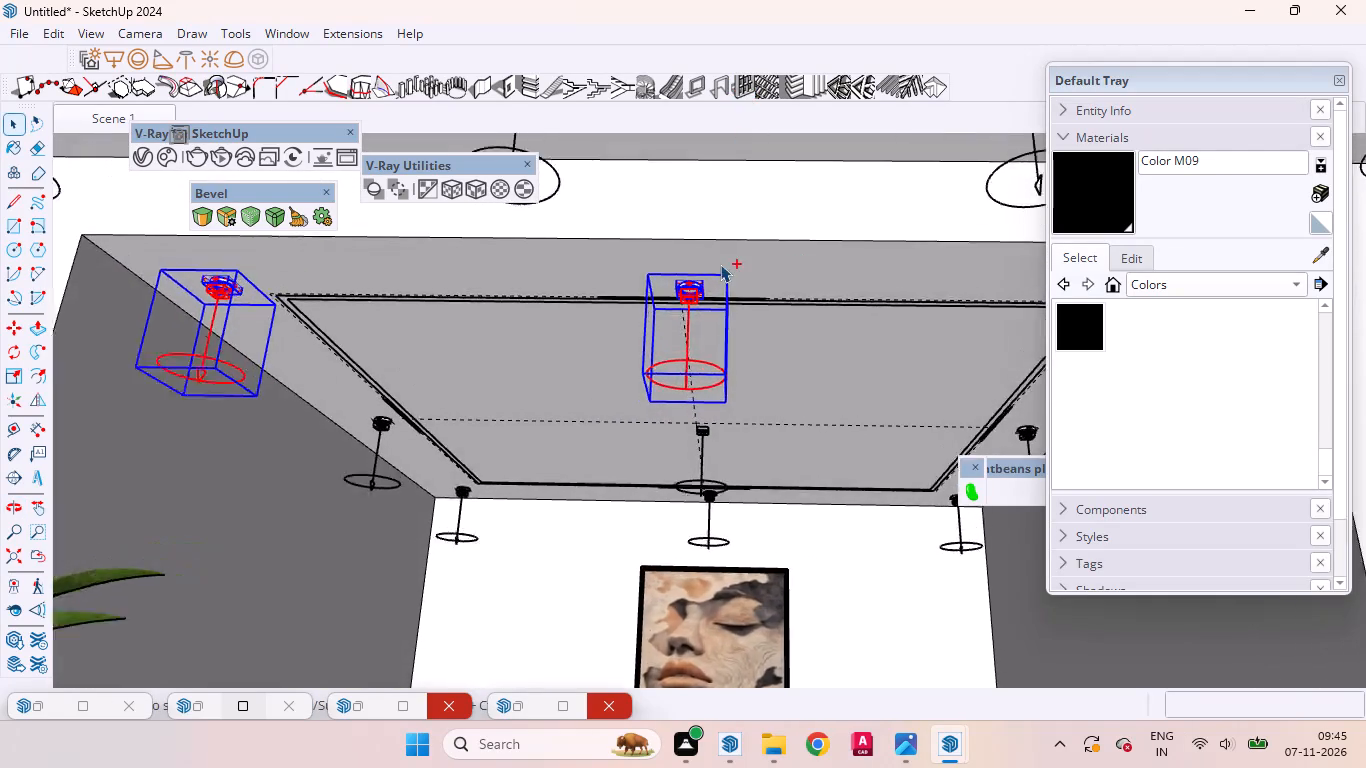
pyautogui.keyDown('ctrl'); pyautogui.scroll(3, 720, 264); pyautogui.keyUp('ctrl')
pyautogui.keyDown('ctrl'); pyautogui.moveTo(731, 328); pyautogui.dragTo(735, 206, button='middle'); pyautogui.keyUp('ctrl')
pyautogui.keyDown('ctrl'); pyautogui.scroll(-4, 752, 317); pyautogui.keyUp('ctrl')
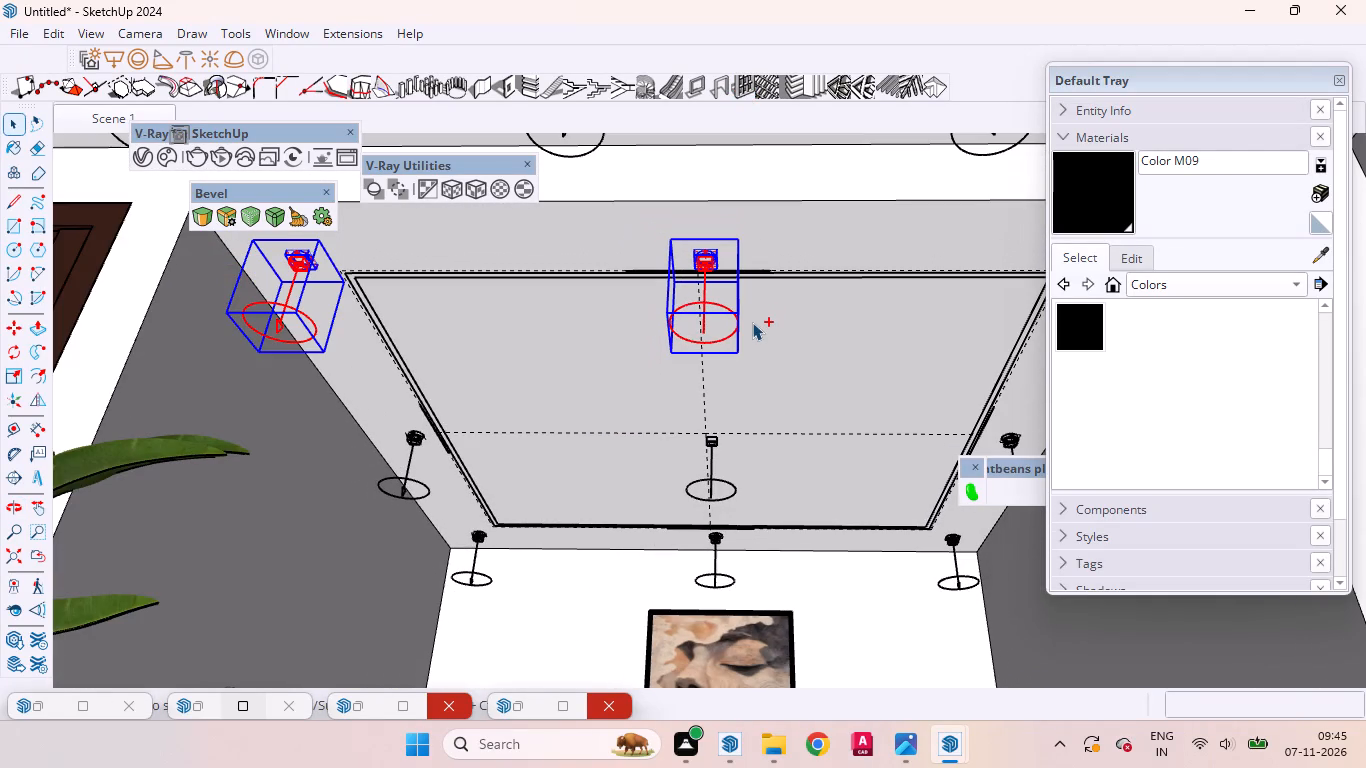
pyautogui.press('m')
pyautogui.click(766, 310)
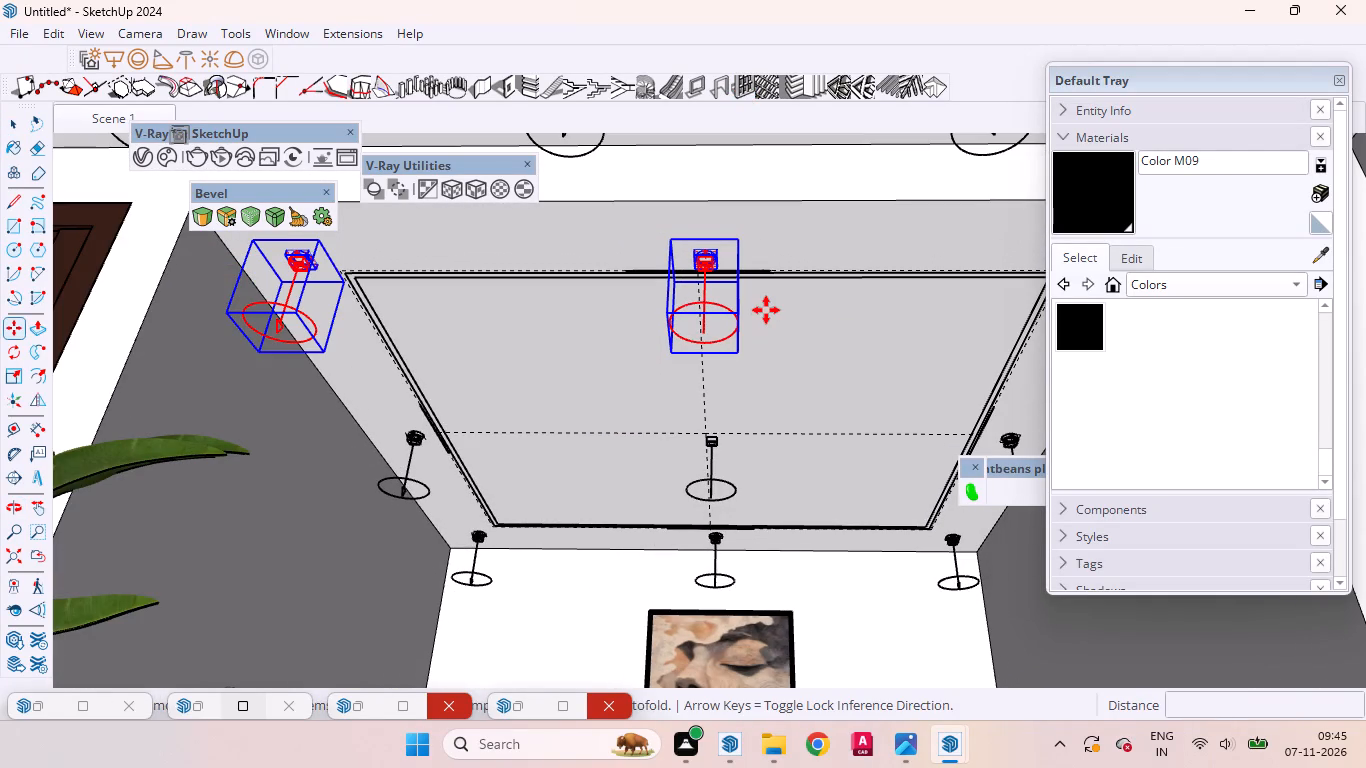
pyautogui.click(771, 361)
pyautogui.press('space')
# Examine the pendant arrangement, bed and picture in the upper bedroom from the house front and the balcony.
pyautogui.scroll(-6, 601, 462)
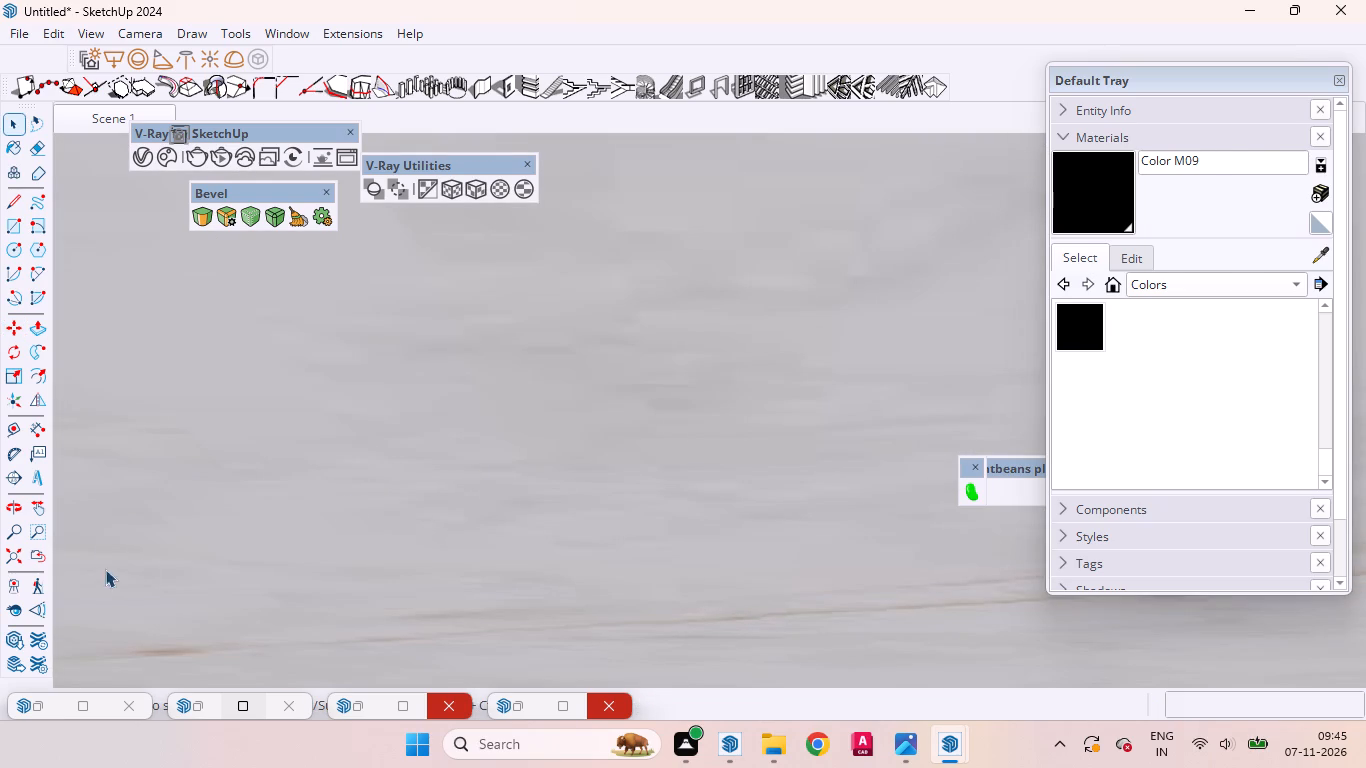
pyautogui.click(43, 550)
pyautogui.moveTo(704, 320); pyautogui.dragTo(697, 506, button='middle')
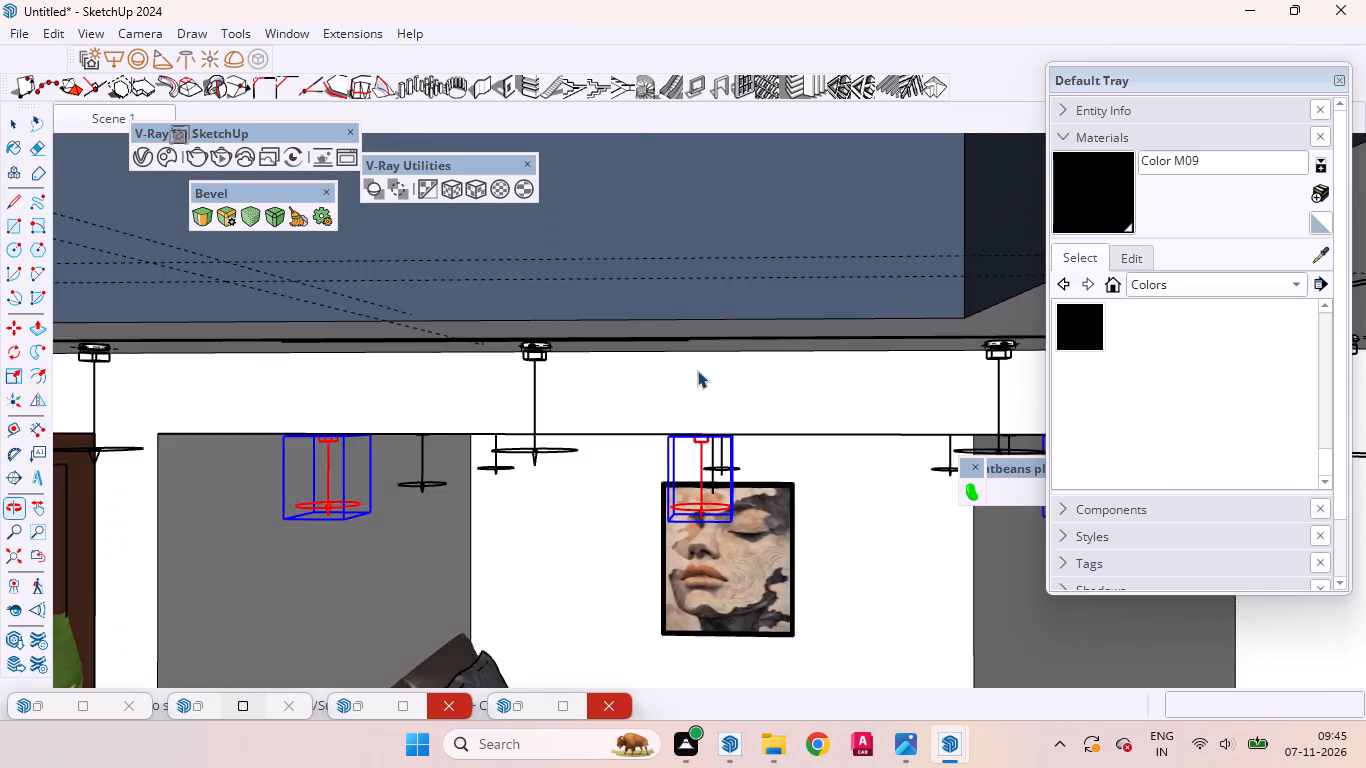
pyautogui.scroll(-7, 697, 354)
pyautogui.scroll(3, 711, 283)
pyautogui.scroll(-14, 711, 283)
pyautogui.scroll(1, 714, 268)
pyautogui.scroll(-1, 714, 268)
pyautogui.moveTo(705, 330); pyautogui.dragTo(793, 351, button='middle')
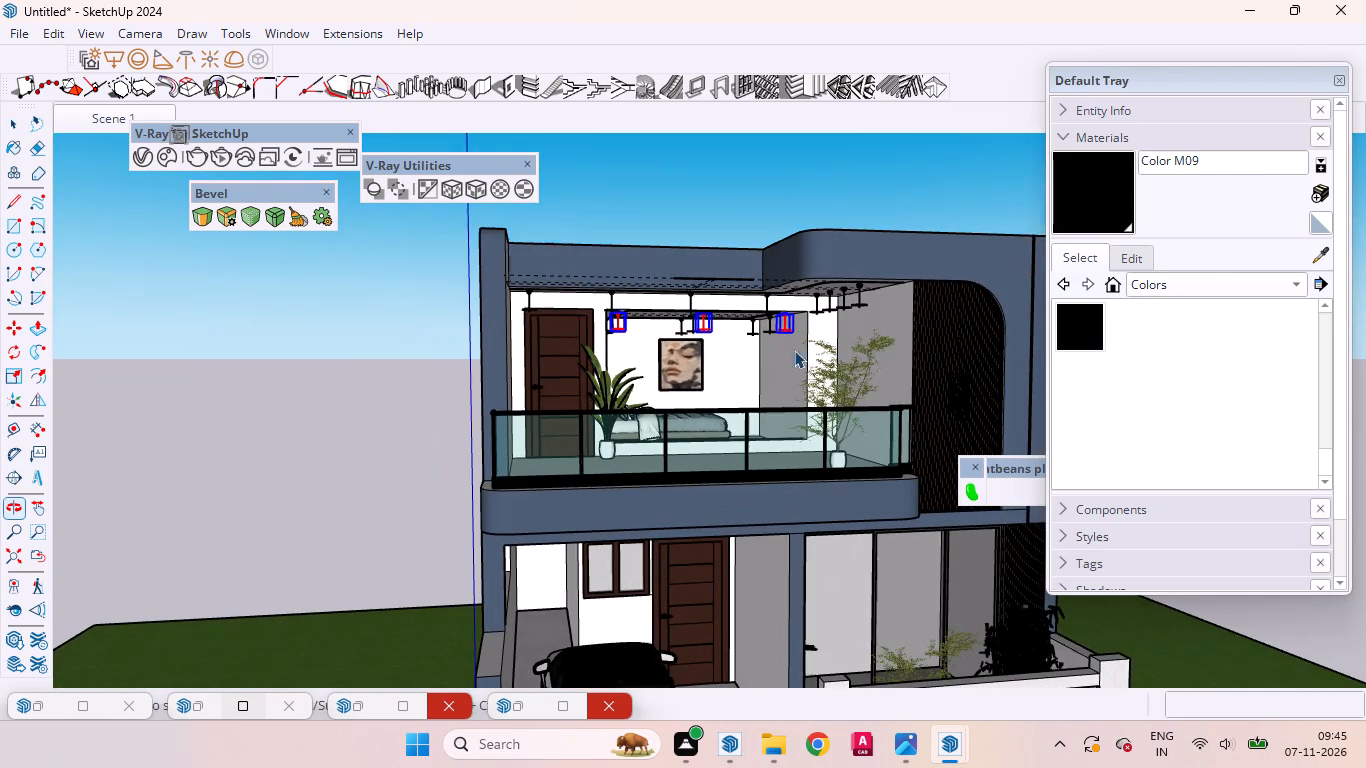
pyautogui.click(340, 367)
pyautogui.scroll(1, 701, 324)
pyautogui.scroll(-2, 701, 324)
pyautogui.scroll(4, 701, 324)
pyautogui.moveTo(745, 349); pyautogui.dragTo(776, 367, button='middle')
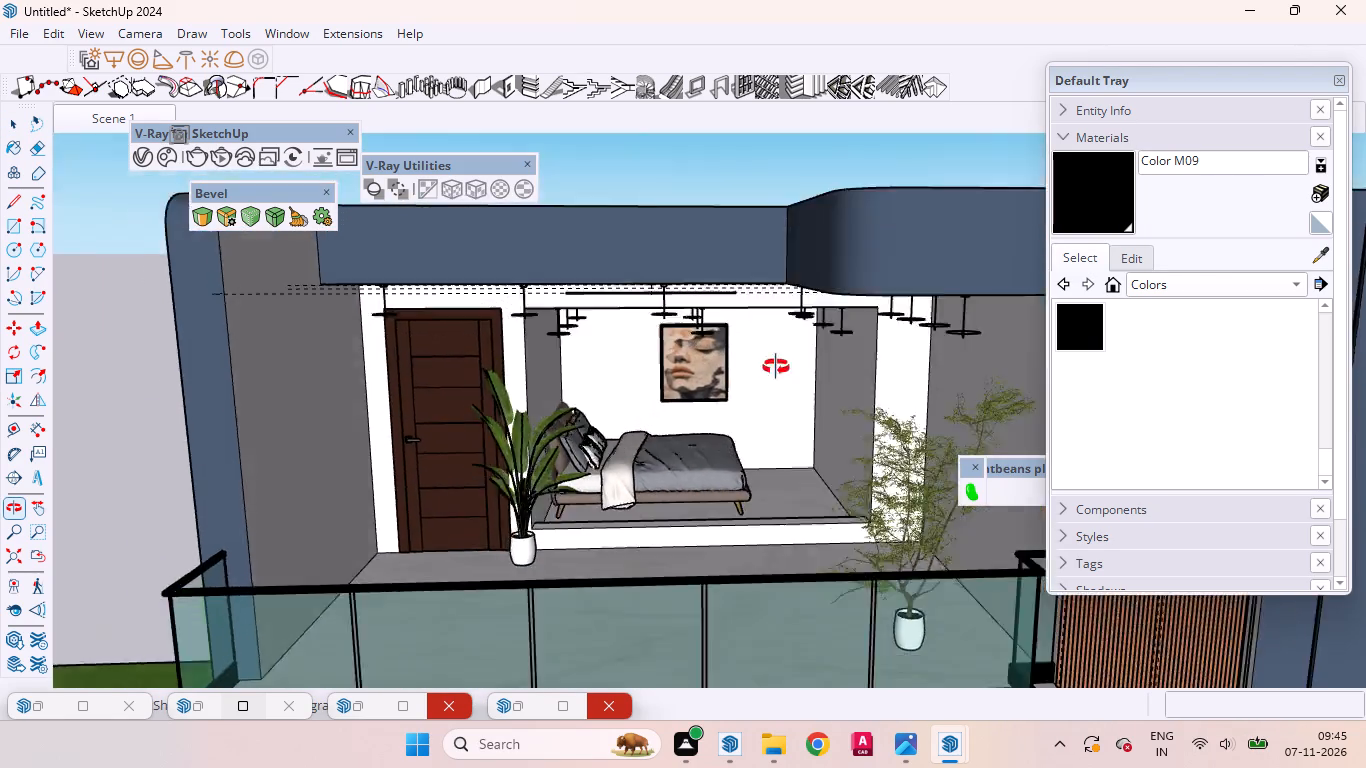
pyautogui.moveTo(776, 367); pyautogui.dragTo(814, 388, button='middle')
pyautogui.scroll(7, 804, 395)
pyautogui.scroll(-4, 591, 403)
pyautogui.moveTo(652, 400); pyautogui.dragTo(592, 387, button='middle')
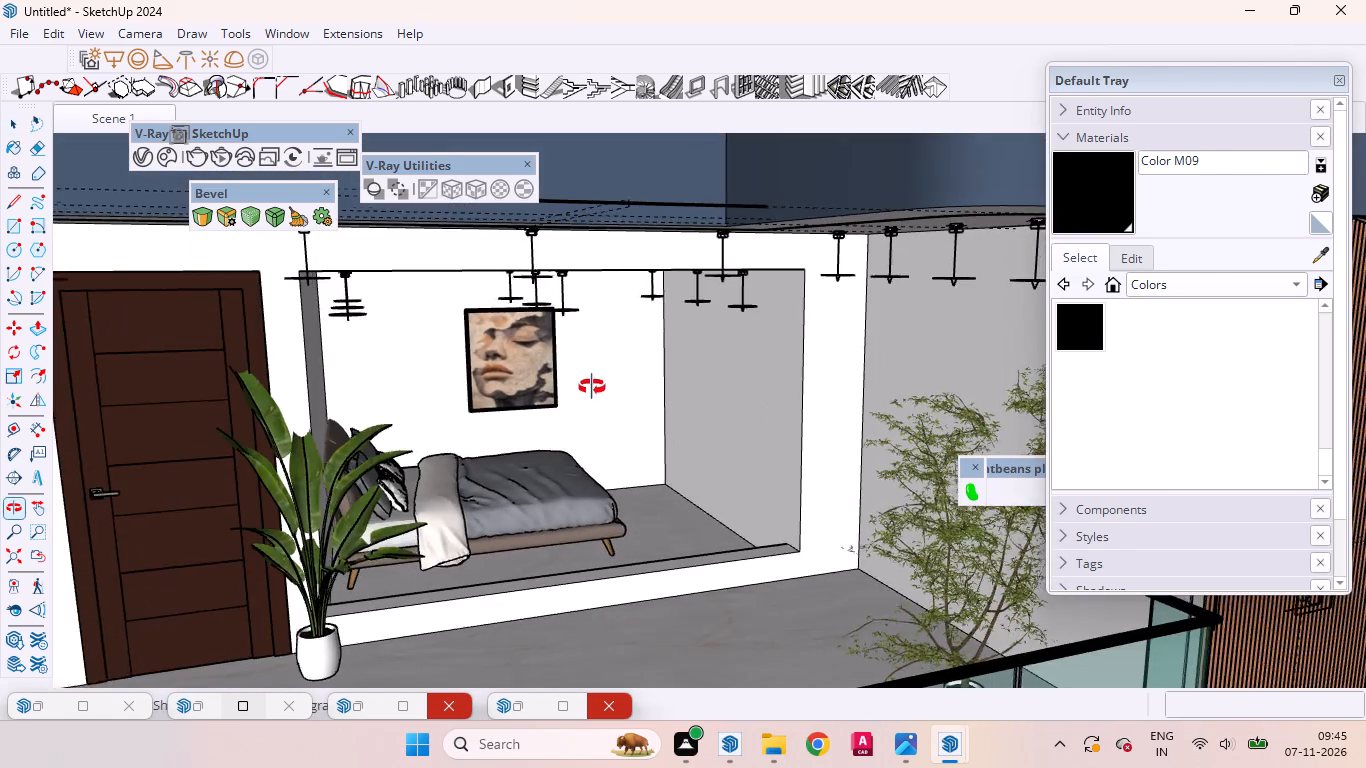
pyautogui.moveTo(592, 387); pyautogui.dragTo(552, 328, button='middle')
# Open the house group for editing and select the bedroom's back wall face behind the picture.
pyautogui.scroll(4, 727, 379)
pyautogui.click(669, 414)
pyautogui.doubleClick(669, 413)
pyautogui.click(669, 435)
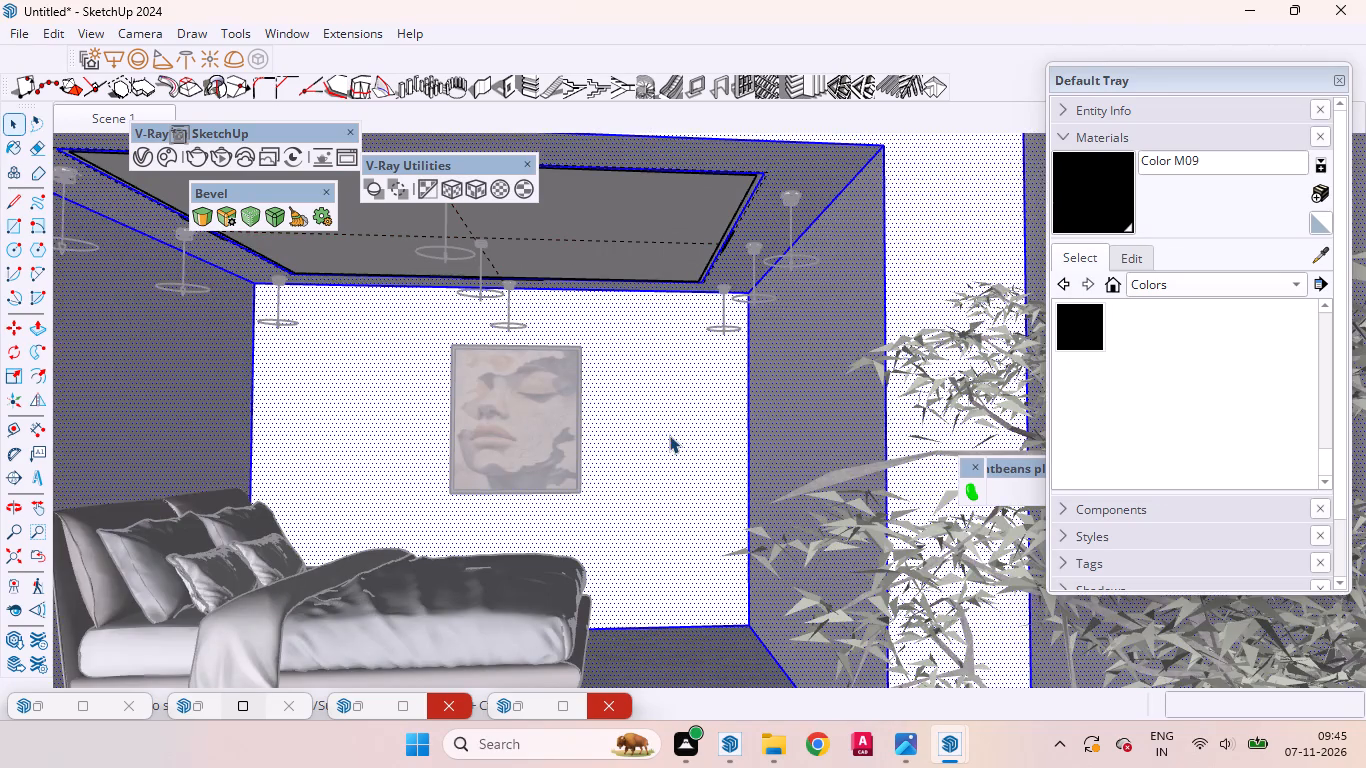
pyautogui.click(683, 420)
# Pick the cream paint 0897 AP 7835 CREAM CARESS from the Asian Paints Chromatics material collection.
pyautogui.click(1294, 277)
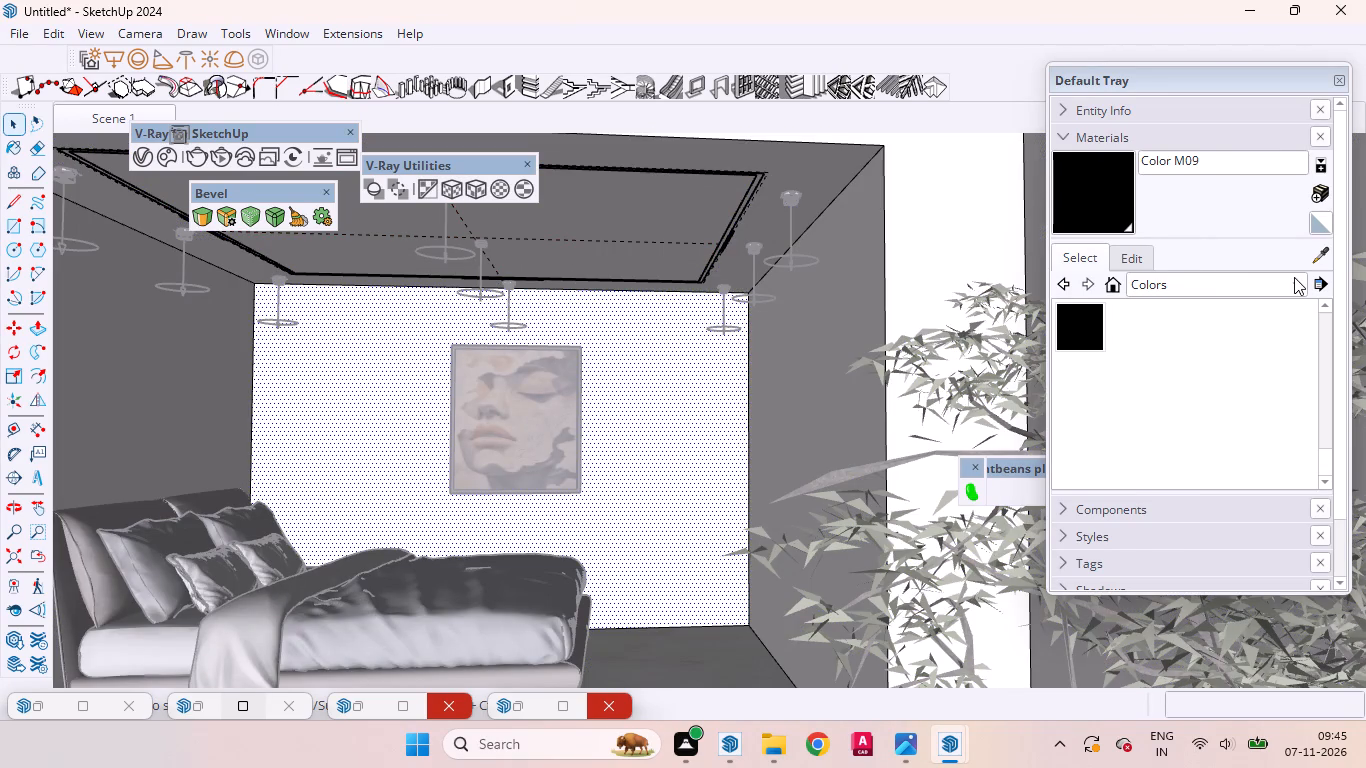
pyautogui.click(1123, 508)
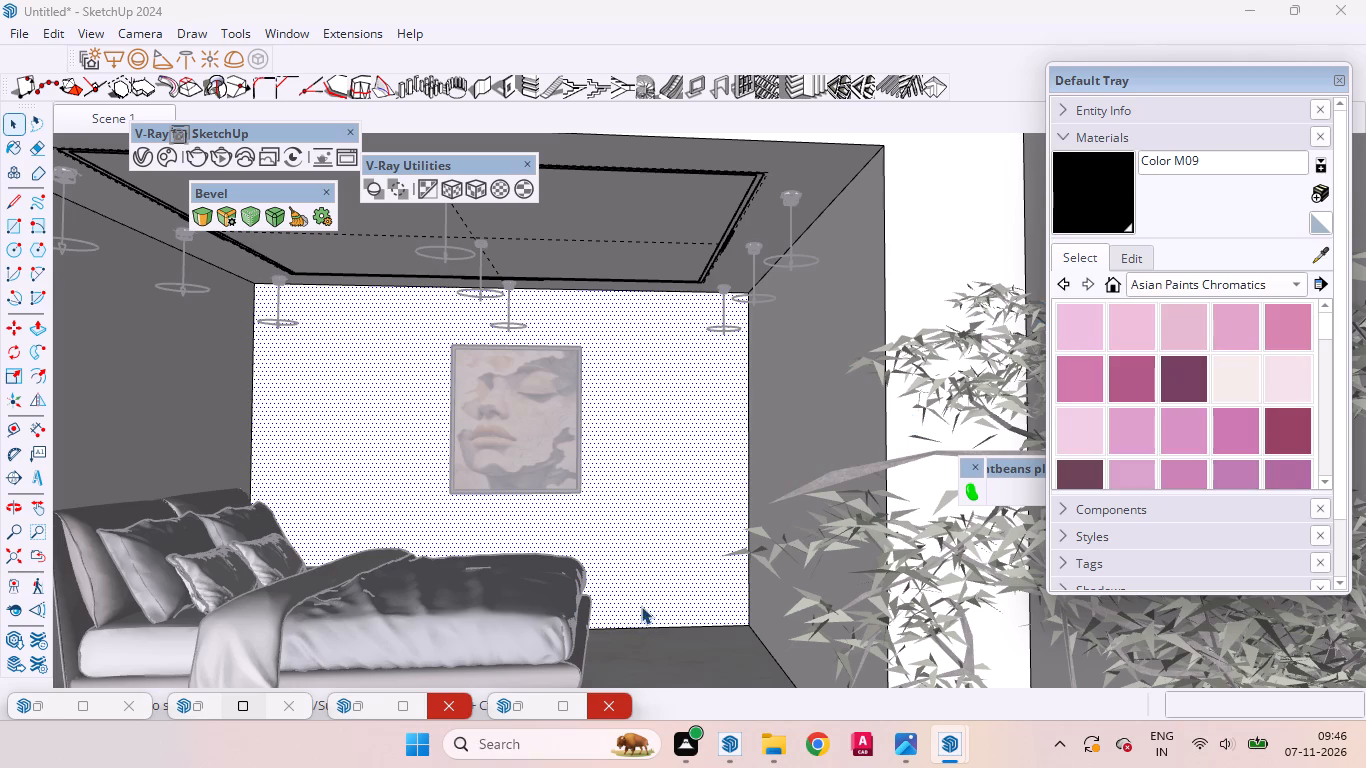
pyautogui.scroll(-12, 1235, 417)
pyautogui.scroll(1, 1235, 417)
pyautogui.scroll(-3, 1235, 417)
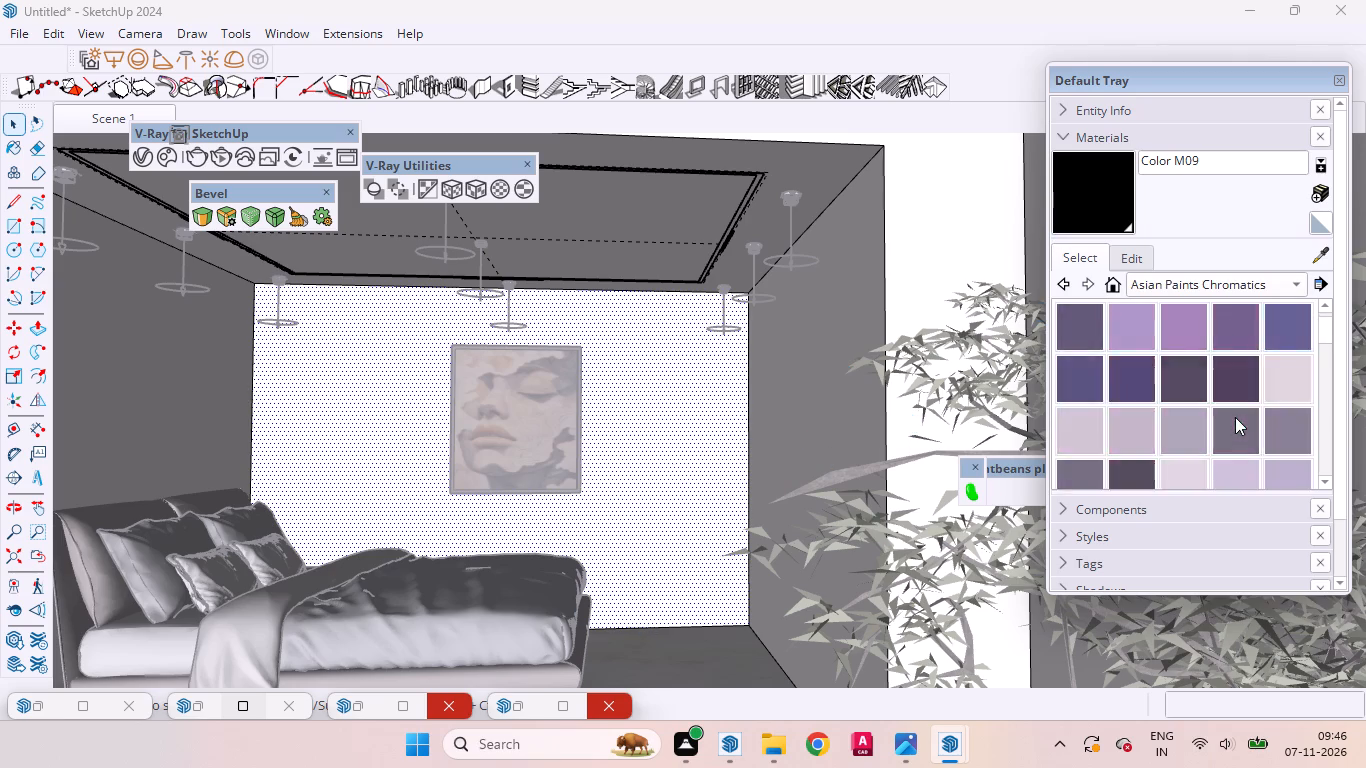
pyautogui.scroll(-5, 1235, 417)
pyautogui.scroll(1, 1235, 417)
pyautogui.scroll(-14, 1235, 417)
pyautogui.scroll(2, 1235, 417)
pyautogui.scroll(-5, 1235, 417)
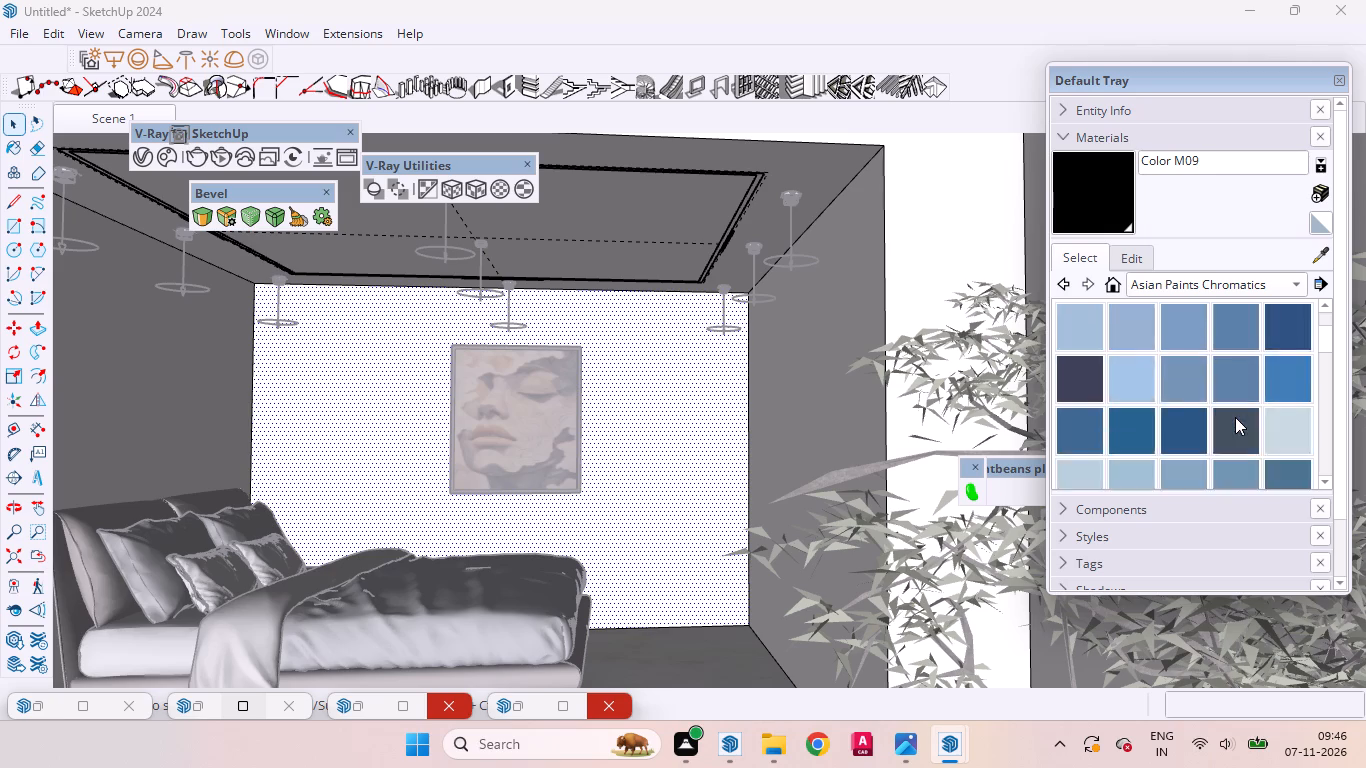
pyautogui.scroll(-20, 1235, 417)
pyautogui.scroll(-3, 1235, 417)
pyautogui.scroll(1, 1235, 417)
pyautogui.scroll(-5, 1235, 417)
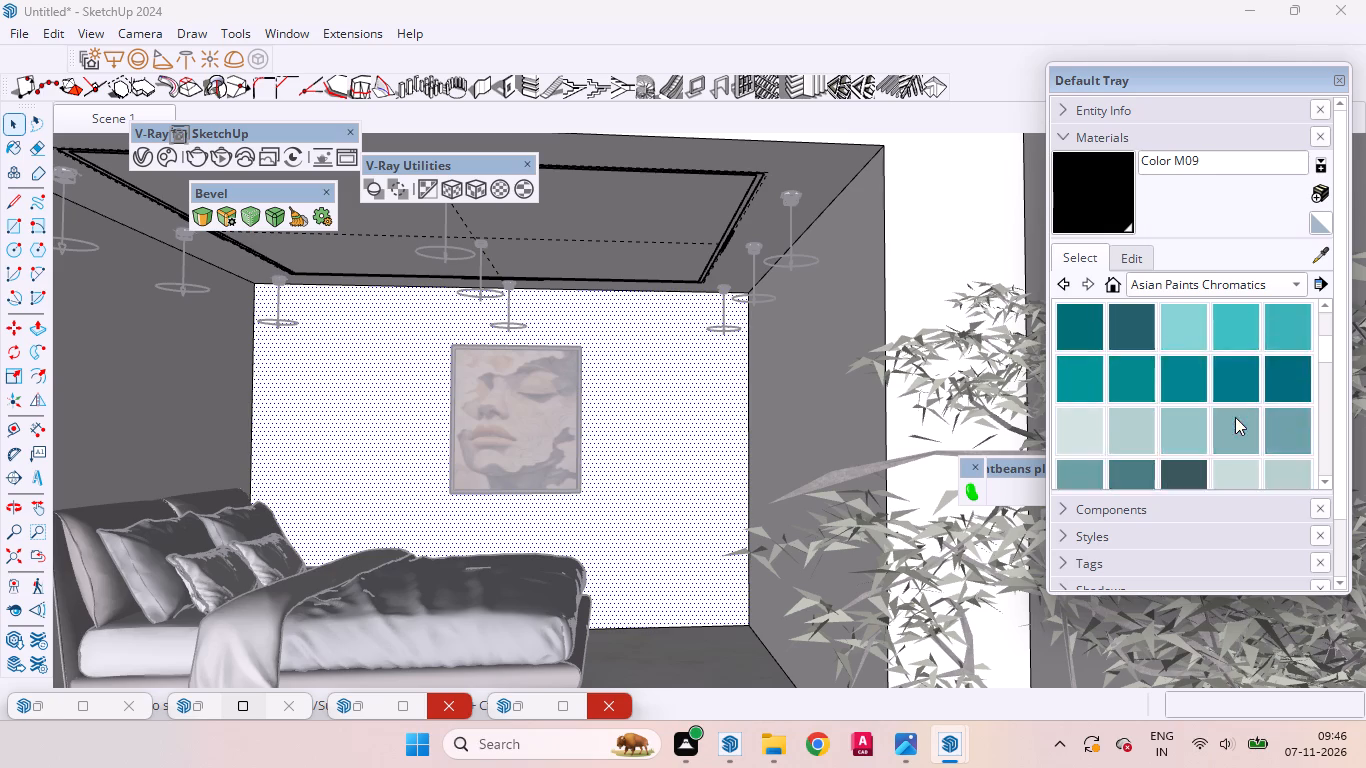
pyautogui.scroll(-4, 1235, 417)
pyautogui.scroll(1, 1235, 417)
pyautogui.scroll(-16, 1235, 417)
pyautogui.scroll(1, 1235, 417)
pyautogui.scroll(-10, 1235, 417)
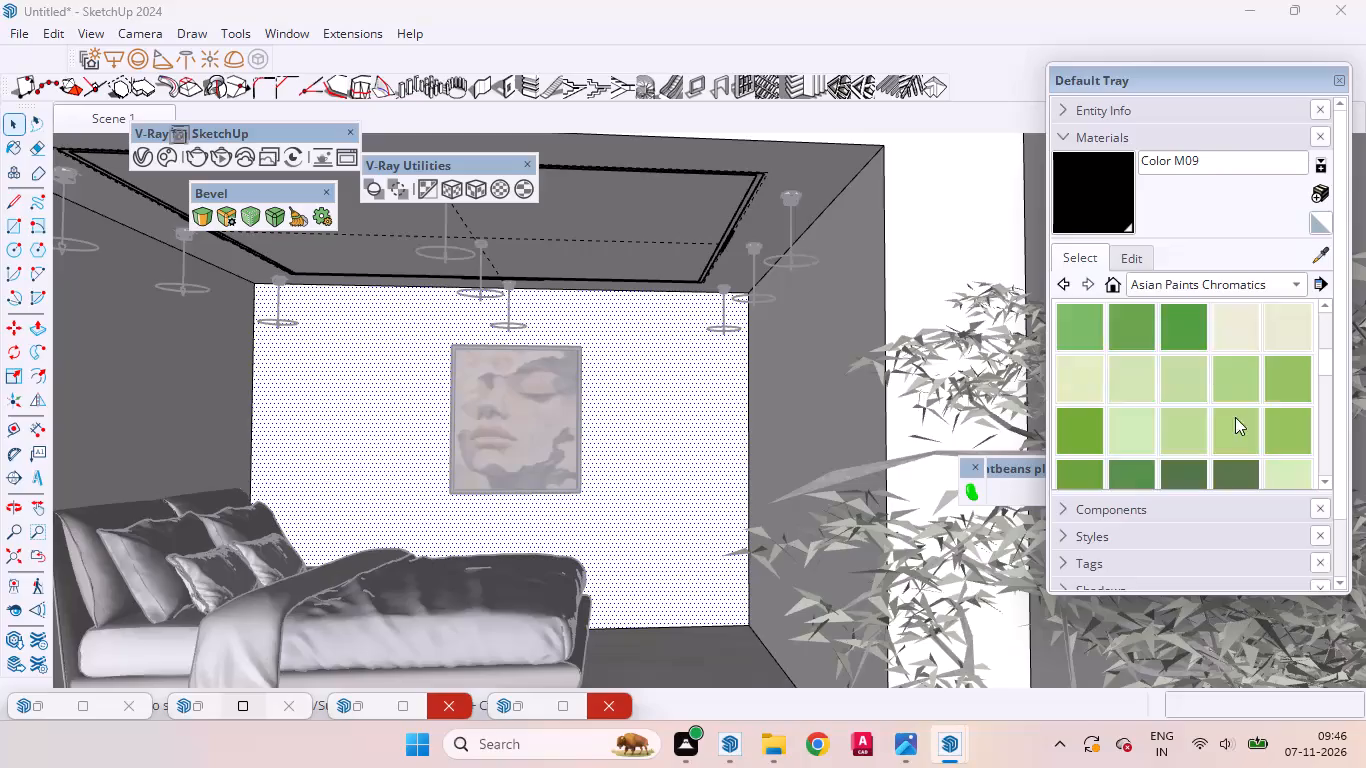
pyautogui.scroll(-20, 1235, 417)
pyautogui.scroll(-7, 1235, 417)
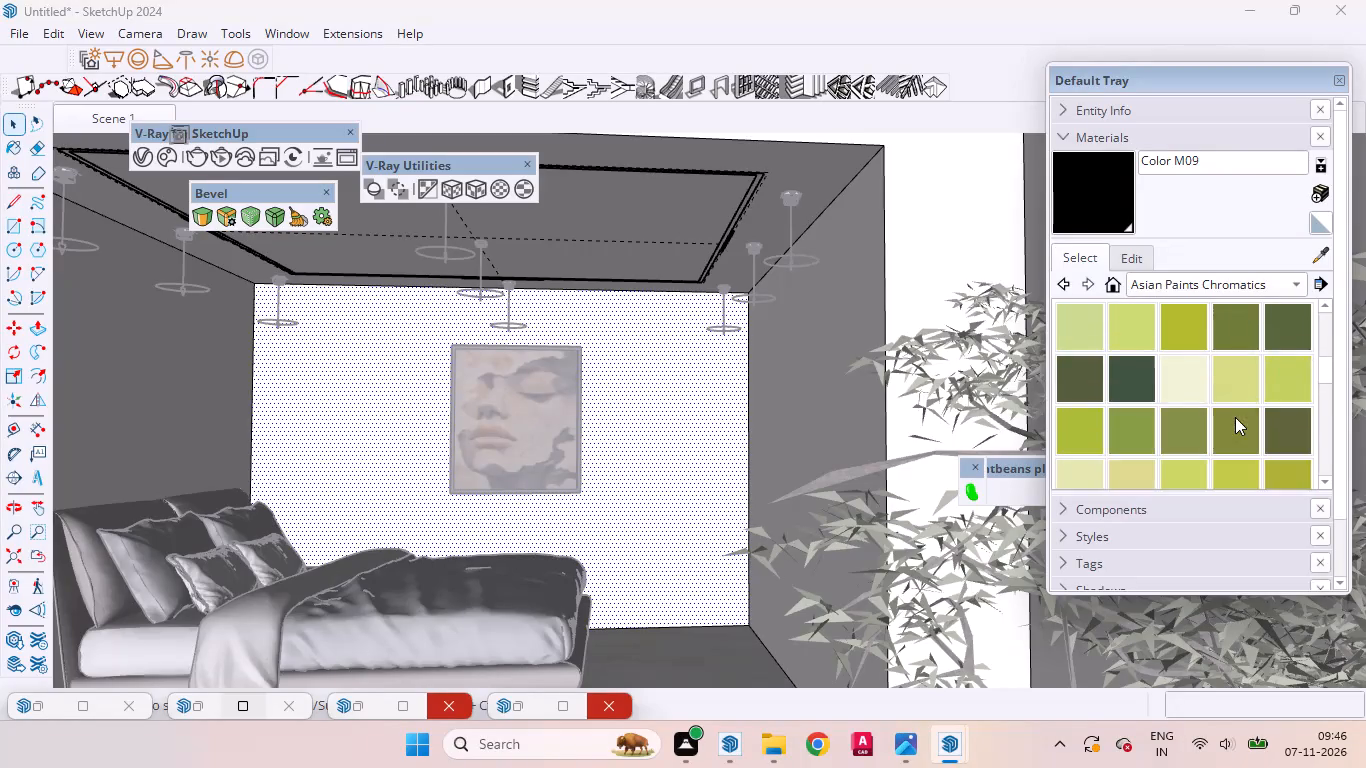
pyautogui.scroll(-15, 1235, 417)
pyautogui.scroll(1, 1235, 417)
pyautogui.scroll(-5, 1235, 417)
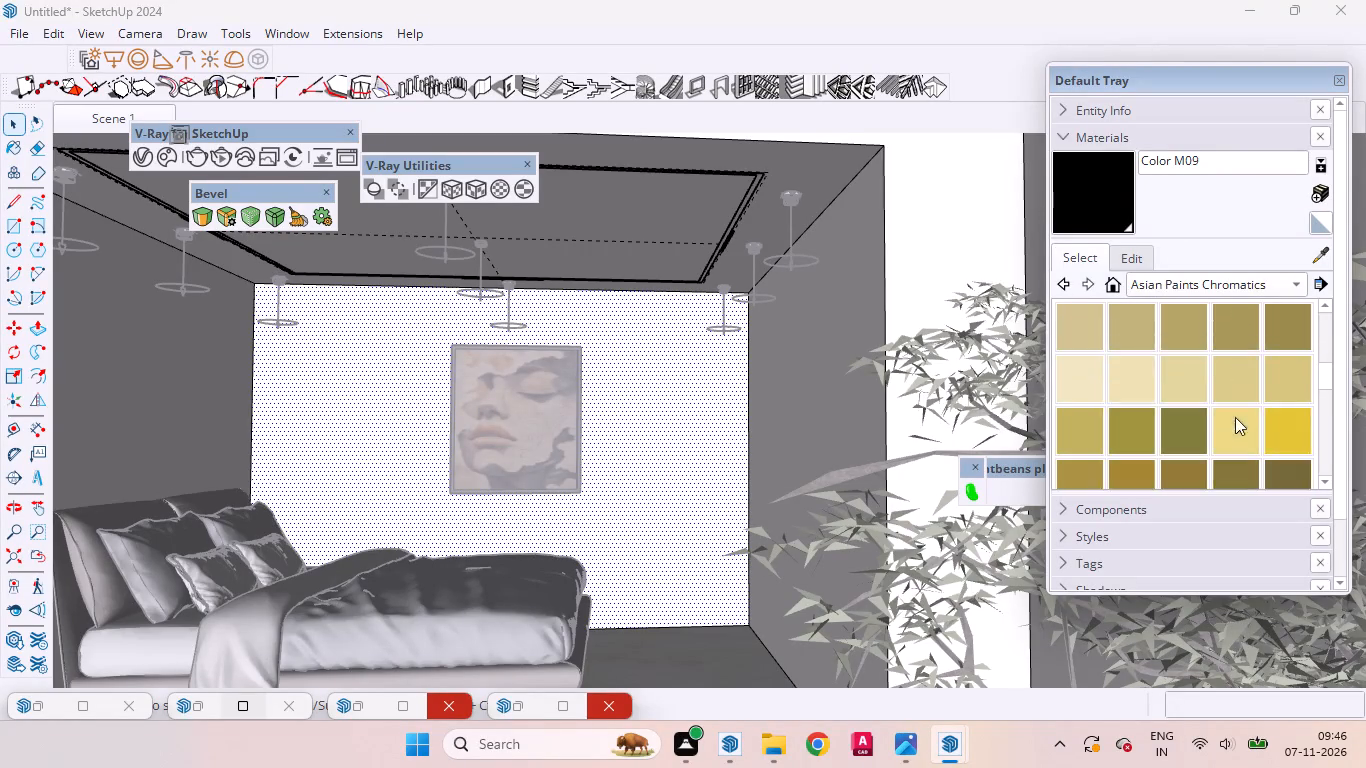
pyautogui.scroll(-3, 1235, 417)
pyautogui.scroll(1, 1235, 417)
pyautogui.scroll(-3, 1235, 417)
pyautogui.scroll(3, 1235, 417)
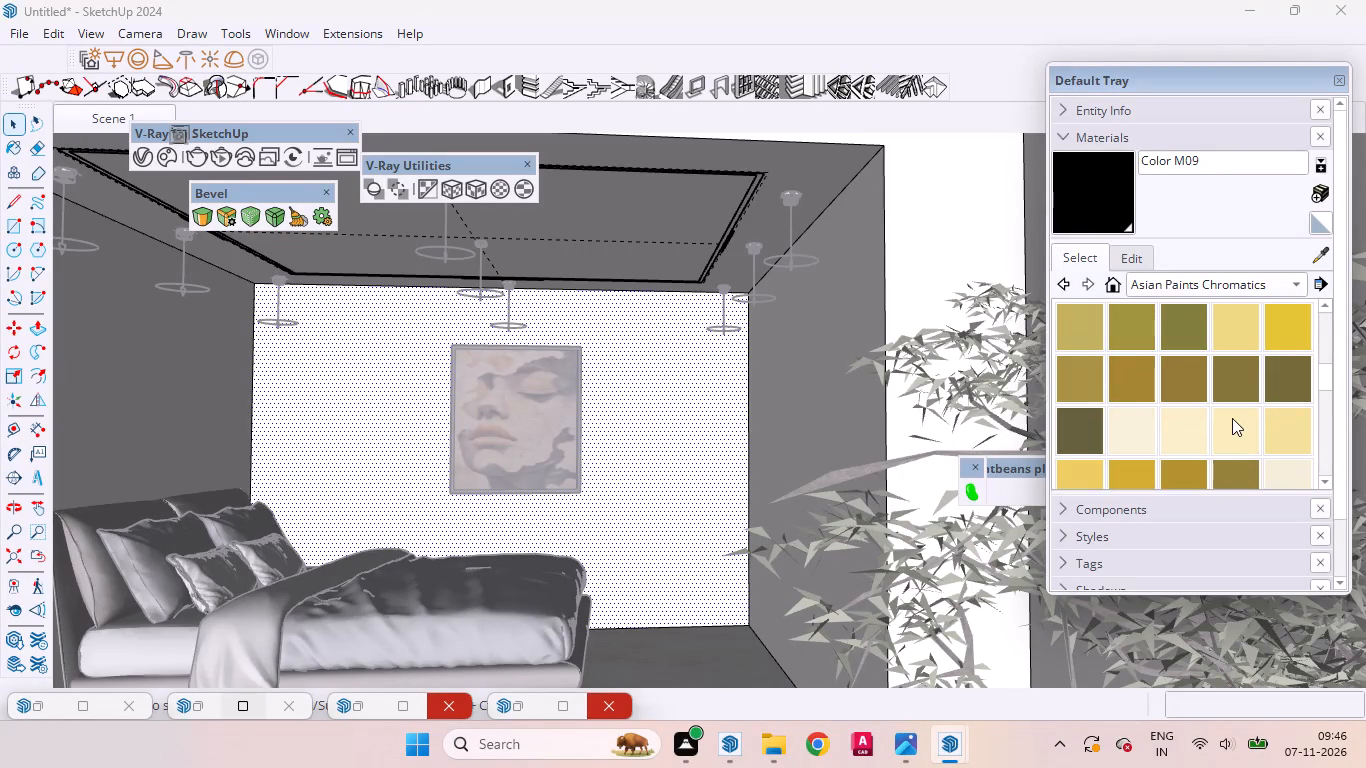
pyautogui.click(1148, 430)
# Paint the bedroom's back wall around the picture with CREAM CARESS.
pyautogui.scroll(1, 574, 444)
pyautogui.scroll(-1, 574, 444)
pyautogui.scroll(5, 574, 444)
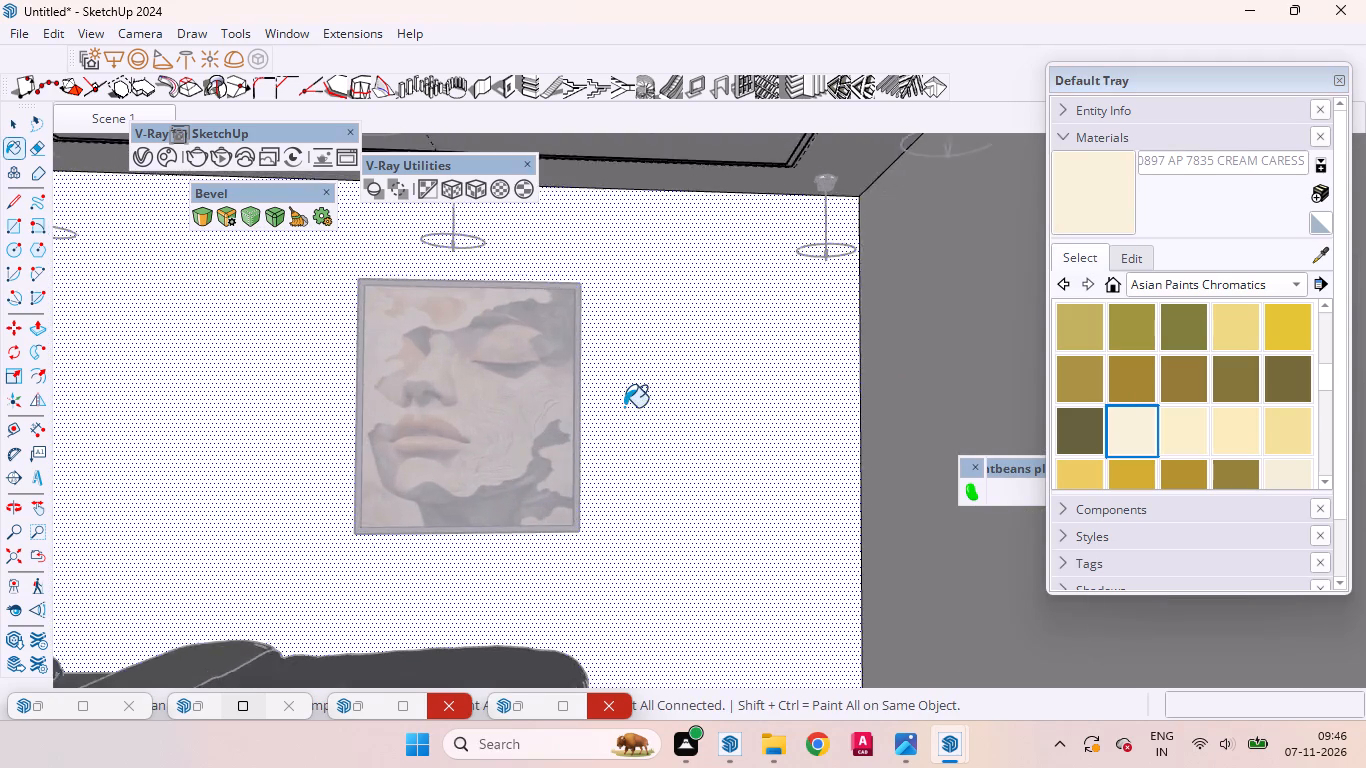
pyautogui.scroll(2, 624, 407)
pyautogui.scroll(-1, 630, 402)
pyautogui.click(657, 410)
pyautogui.scroll(-6, 652, 440)
pyautogui.scroll(1, 655, 429)
pyautogui.scroll(-2, 656, 428)
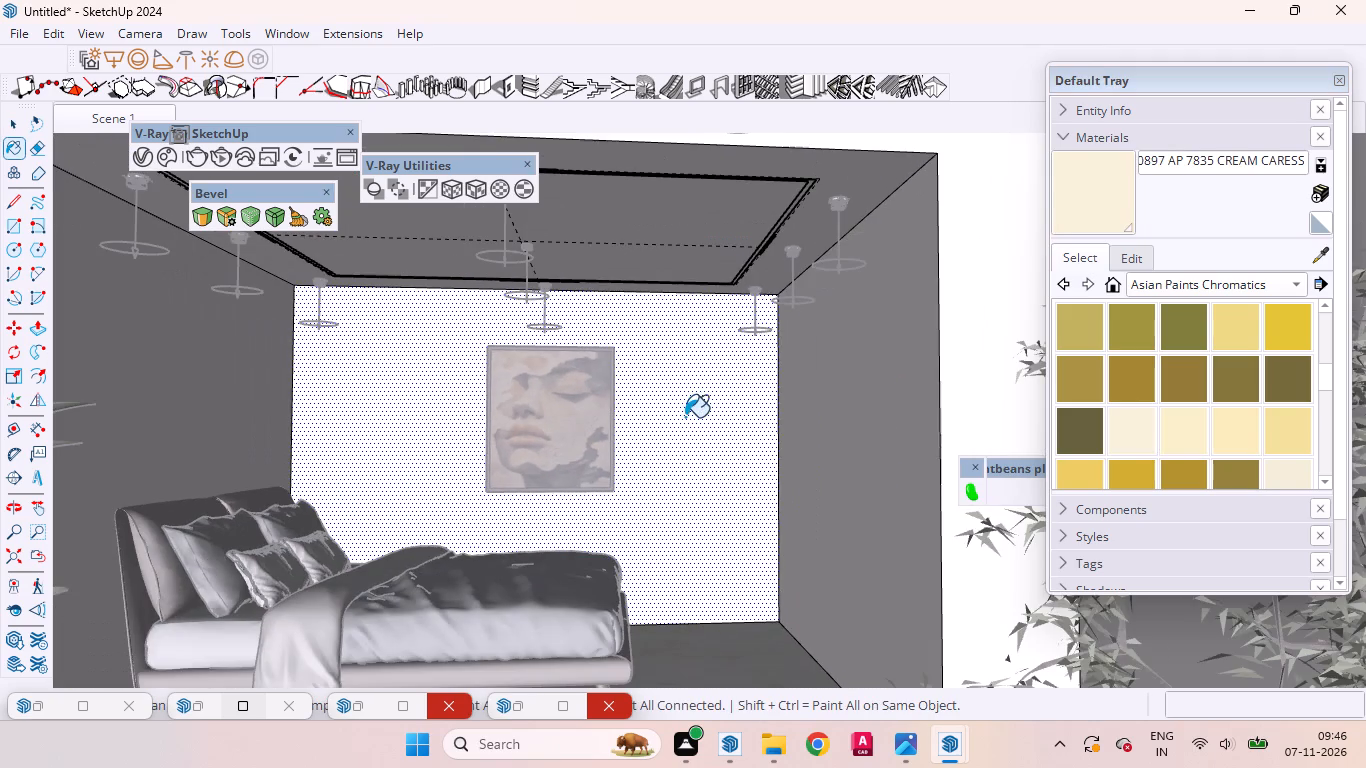
pyautogui.click(685, 418)
# Paint the bedroom side wall beyond the foot of the bed with CREAM CARESS.
pyautogui.moveTo(715, 430); pyautogui.dragTo(905, 452, button='middle')
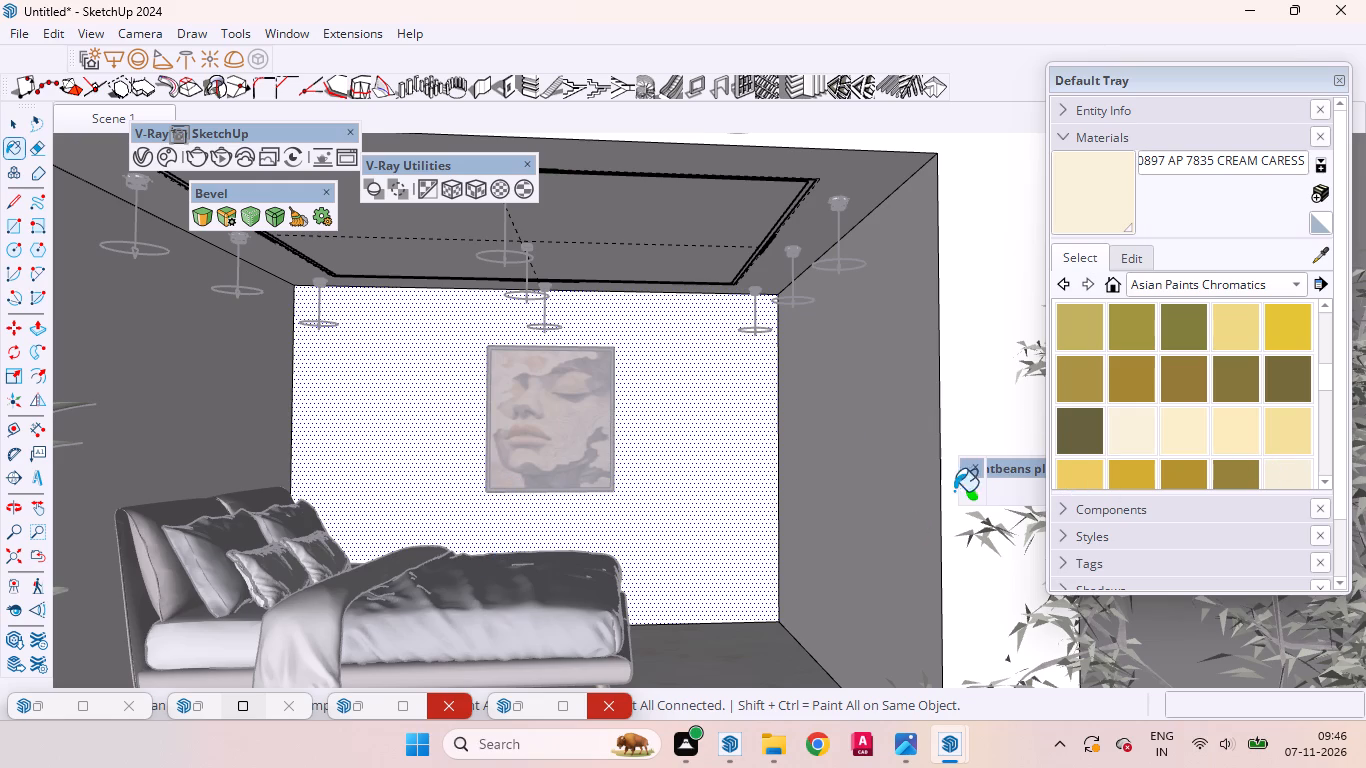
pyautogui.scroll(4, 740, 403)
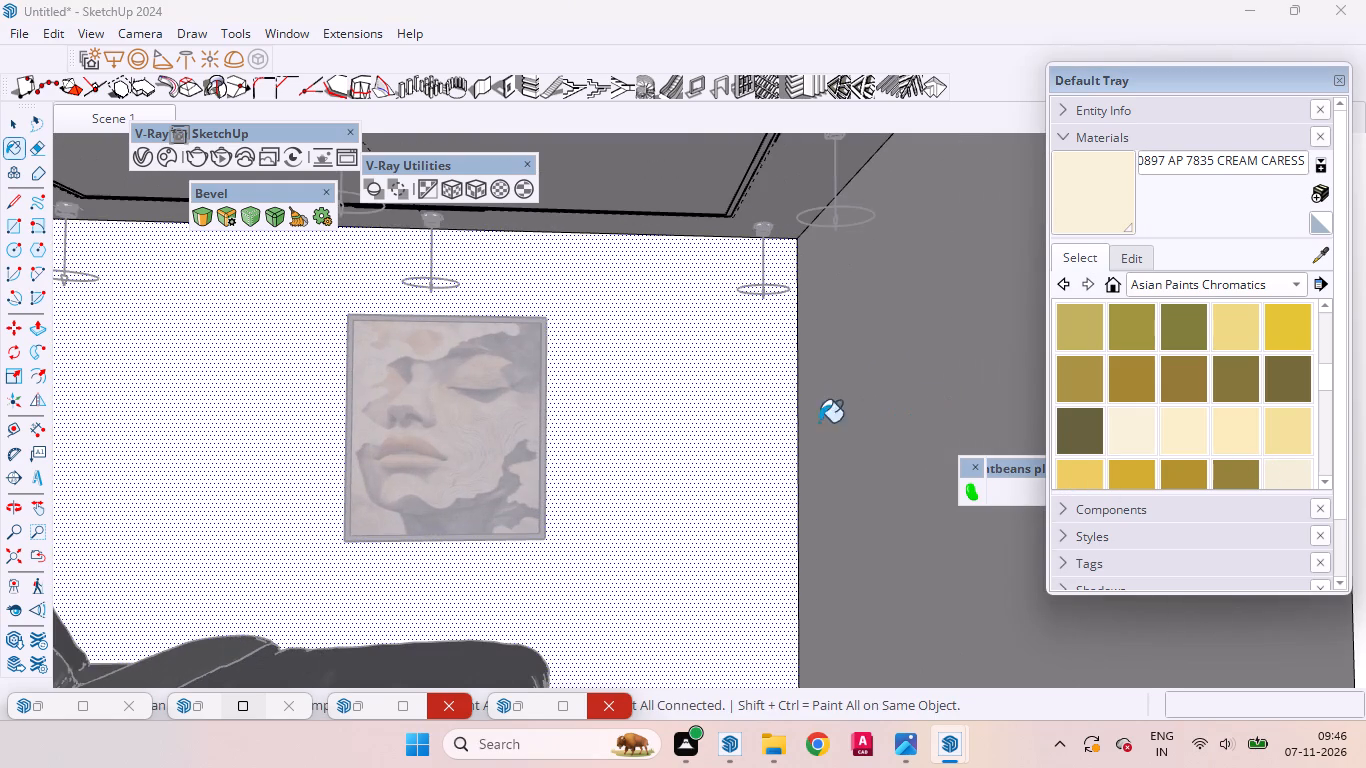
pyautogui.moveTo(808, 430); pyautogui.dragTo(1024, 451, button='middle')
pyautogui.click(847, 382)
# Paint the bedroom side wall behind the bed's headboard with CREAM CARESS.
pyautogui.scroll(-2, 704, 391)
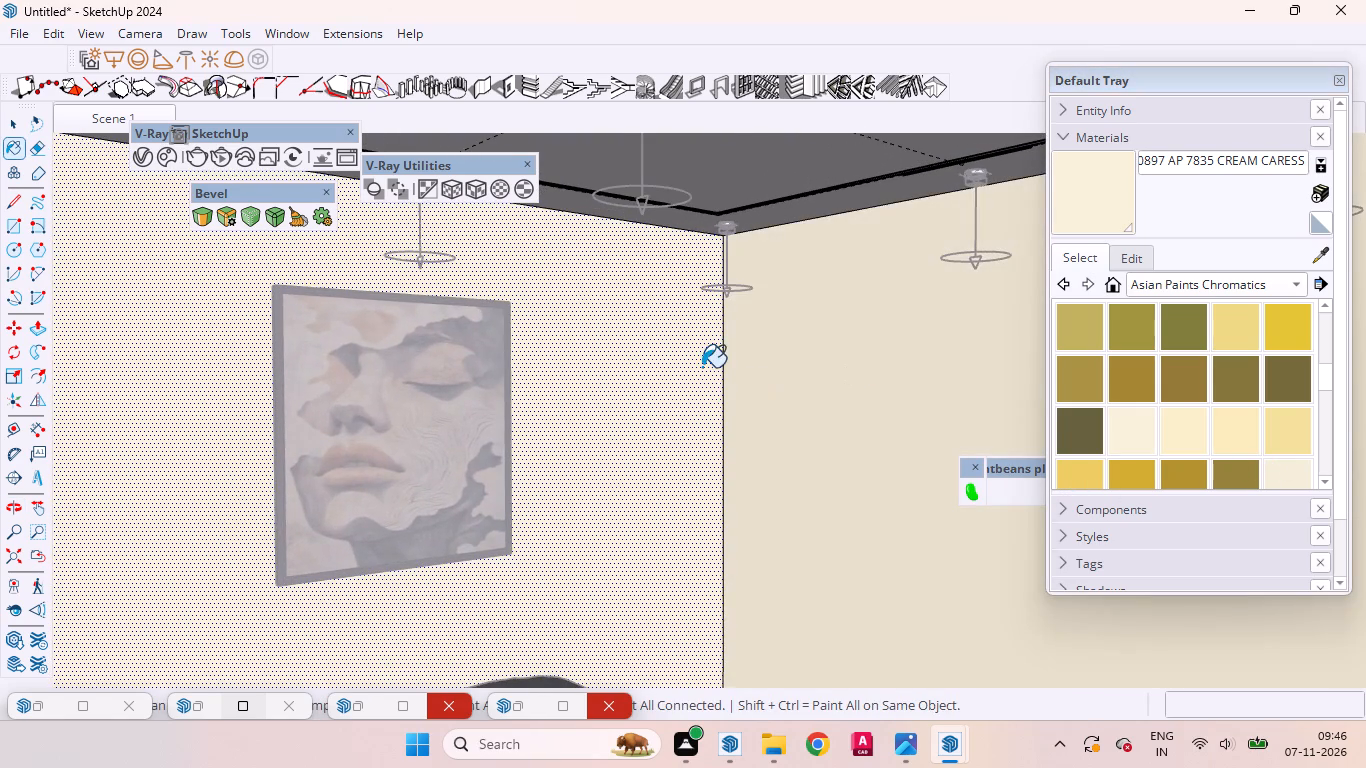
pyautogui.scroll(-5, 702, 367)
pyautogui.moveTo(700, 371); pyautogui.dragTo(425, 416, button='middle')
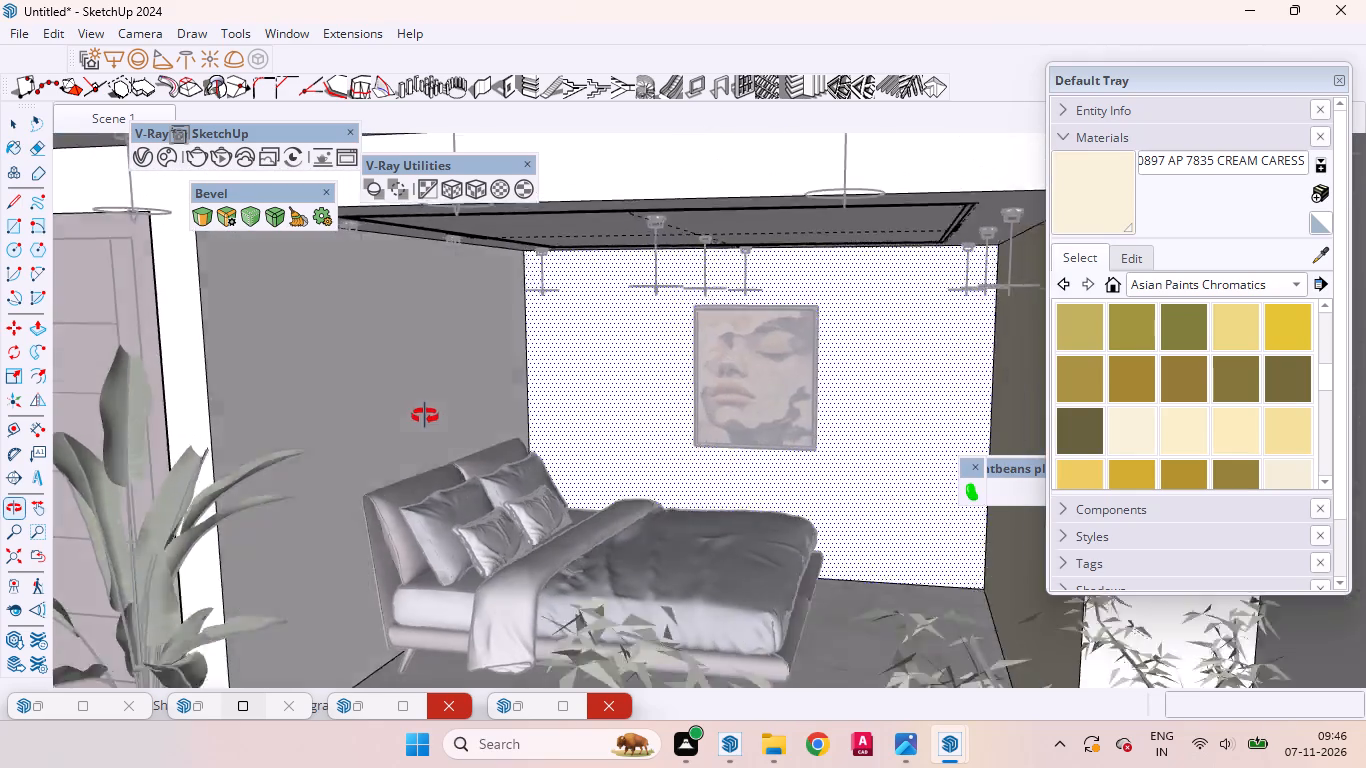
pyautogui.moveTo(425, 416); pyautogui.dragTo(429, 417, button='middle')
pyautogui.click(353, 393)
# Paint the bedroom ceiling's recessed centre panel and its surrounding border with CREAM CARESS.
pyautogui.scroll(-3, 477, 398)
pyautogui.moveTo(575, 404); pyautogui.dragTo(582, 331, button='middle')
pyautogui.scroll(1, 575, 404)
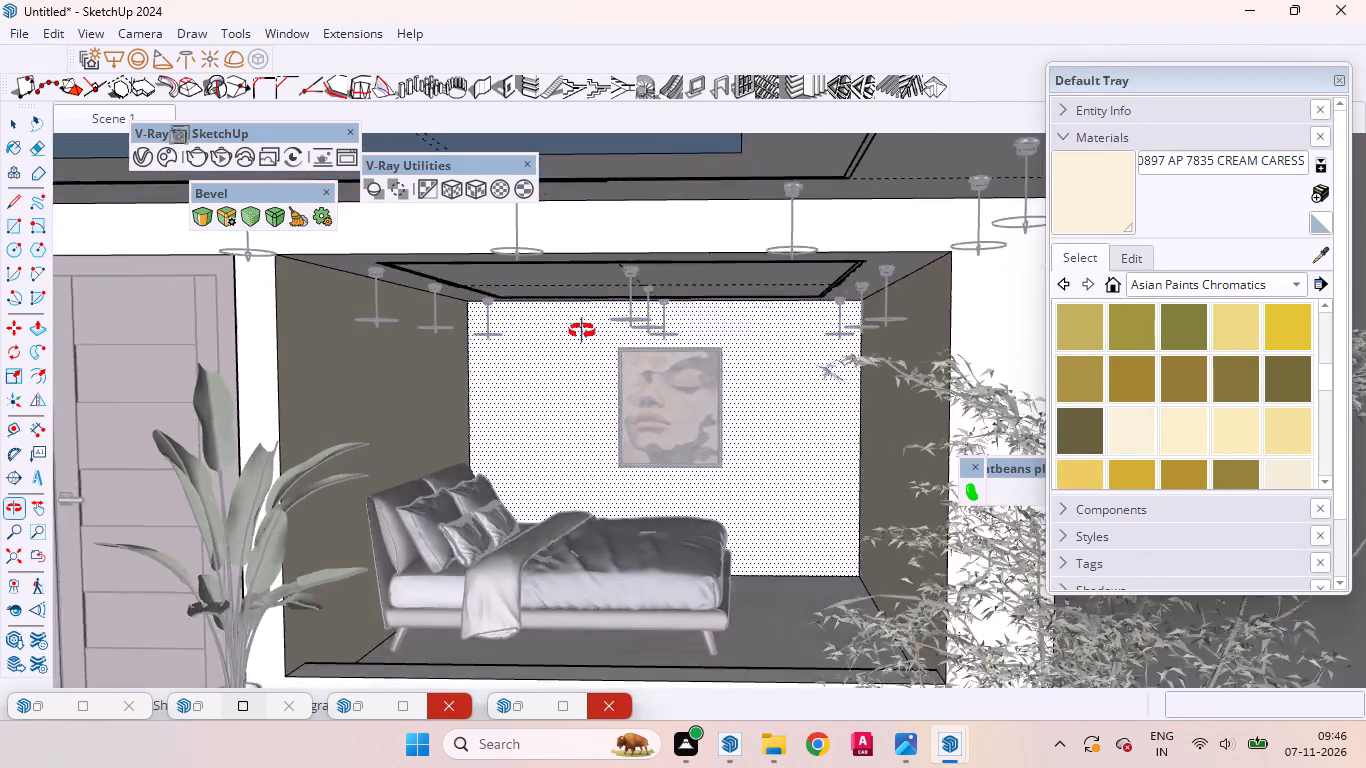
pyautogui.moveTo(582, 331); pyautogui.dragTo(595, 284, button='middle')
pyautogui.click(579, 288)
pyautogui.scroll(7, 576, 274)
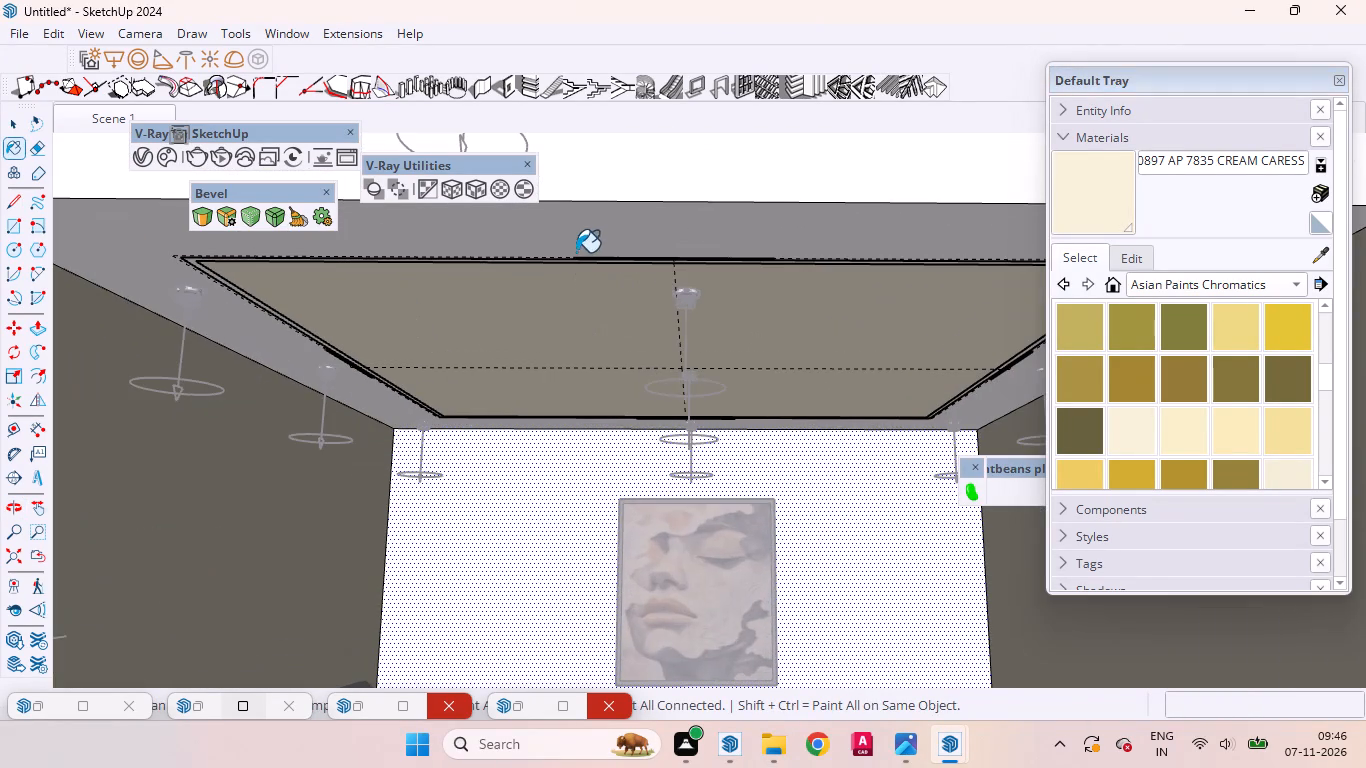
pyautogui.click(577, 251)
# Clear the wall face selection and close the house group's editing context.
pyautogui.scroll(-3, 436, 367)
pyautogui.moveTo(565, 377); pyautogui.dragTo(584, 497, button='middle')
pyautogui.scroll(-17, 594, 433)
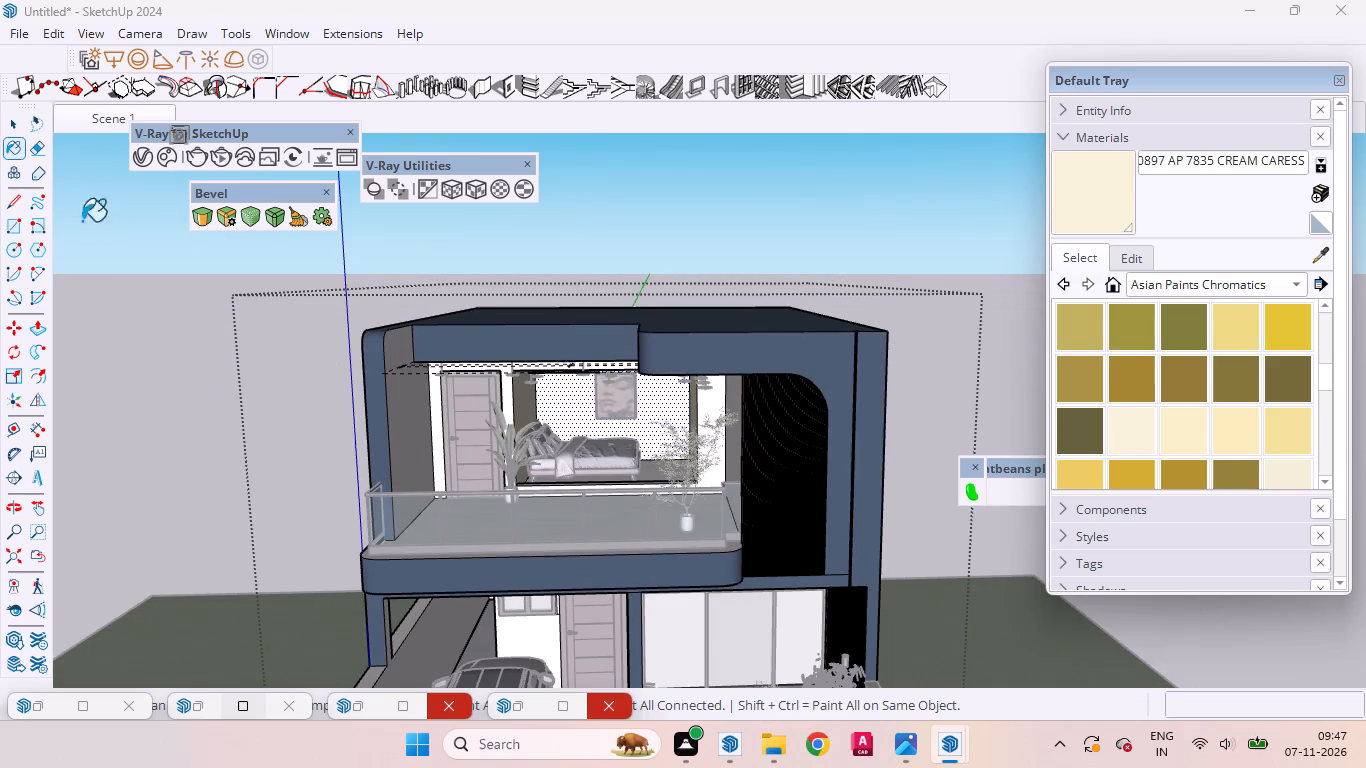
pyautogui.click(18, 128)
pyautogui.scroll(8, 592, 397)
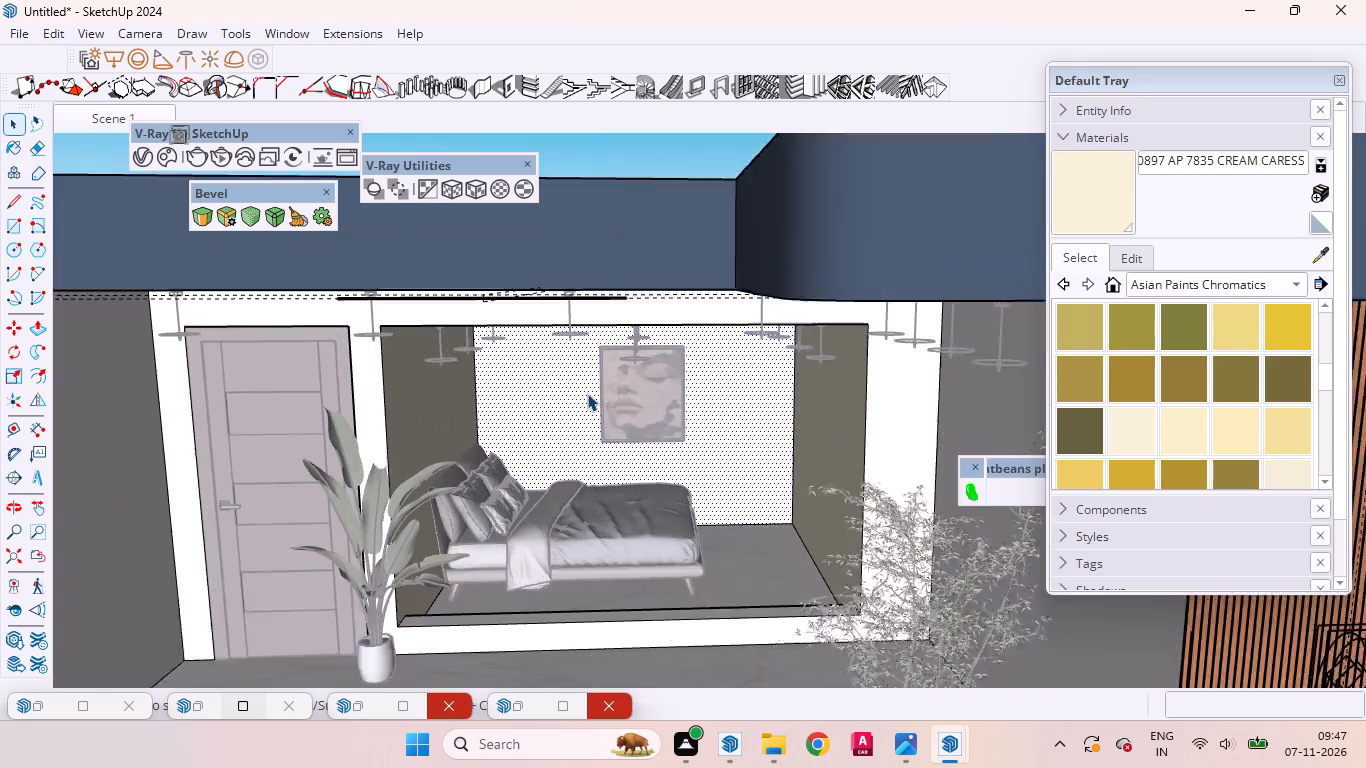
pyautogui.scroll(-4, 587, 393)
pyautogui.click(592, 230)
pyautogui.scroll(4, 585, 333)
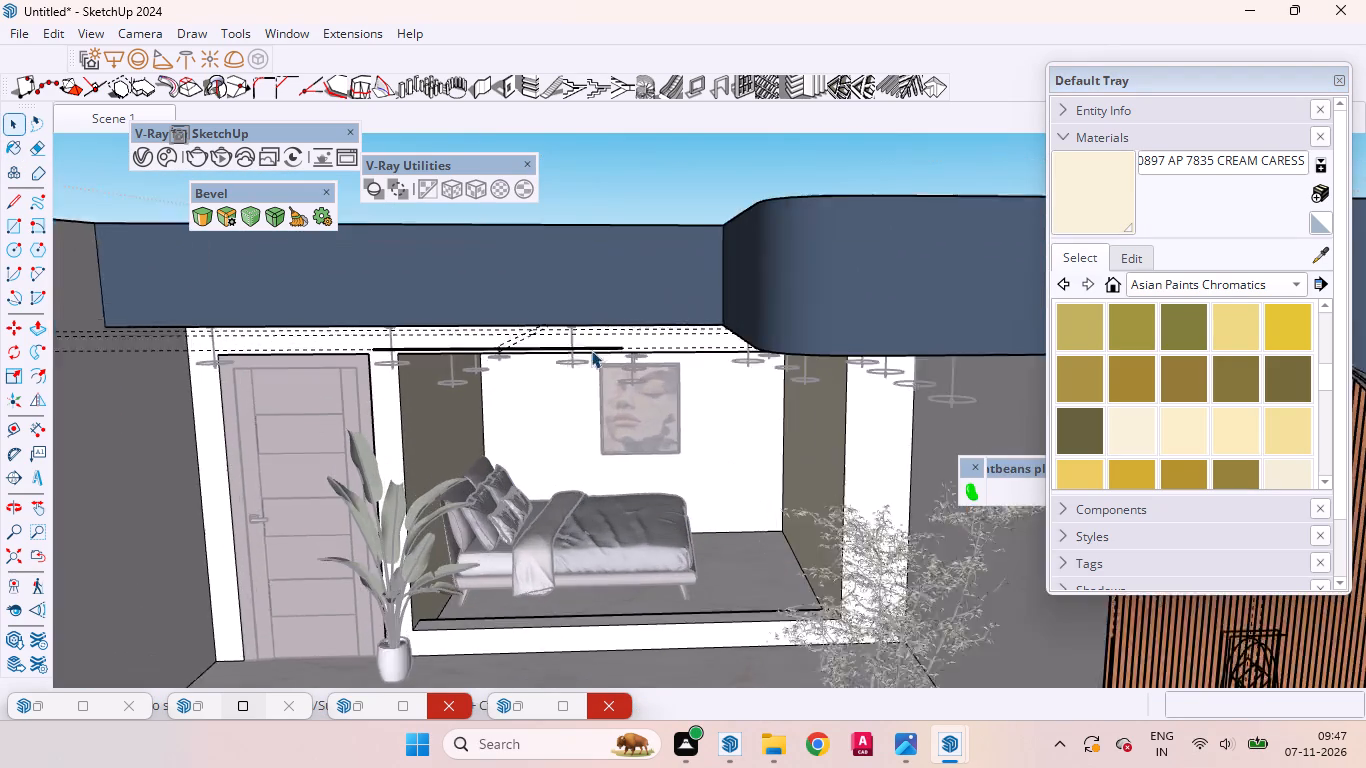
pyautogui.moveTo(589, 427); pyautogui.dragTo(651, 456, button='middle')
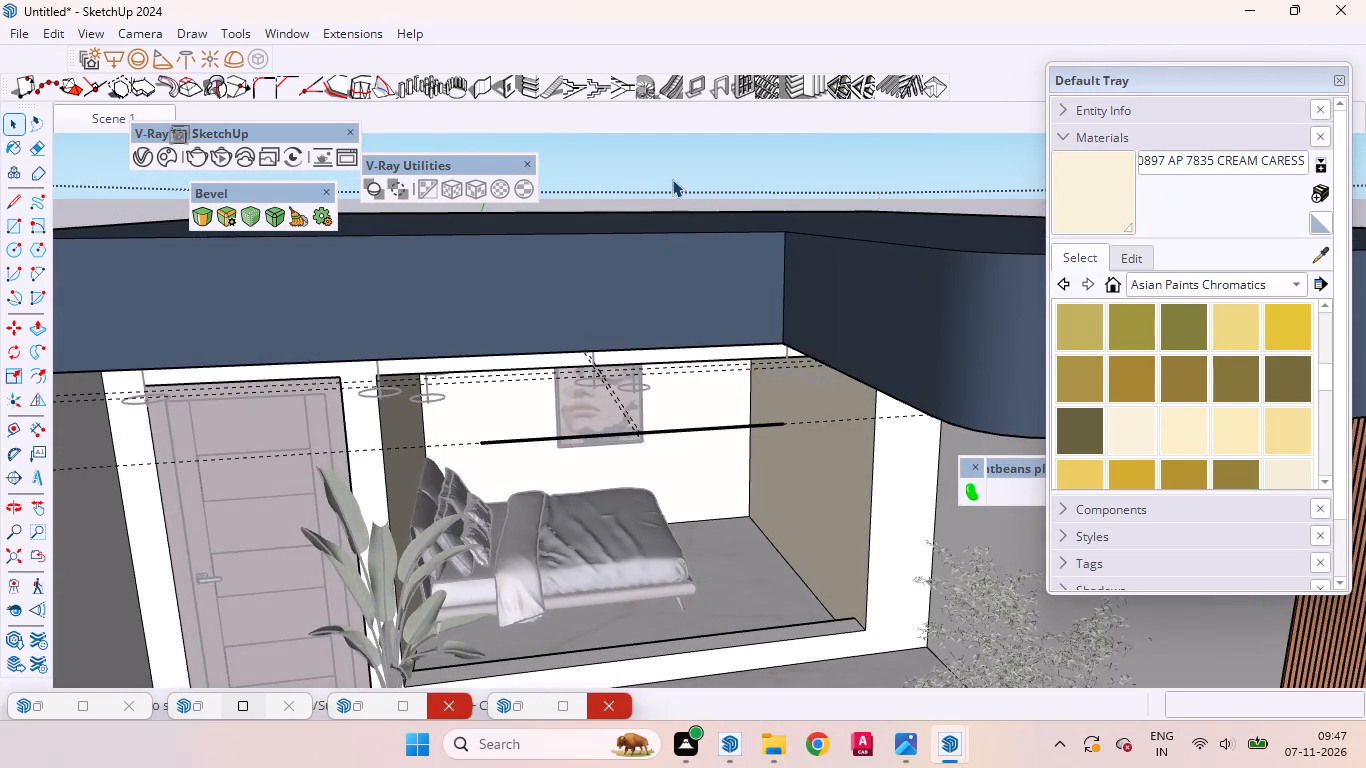
pyautogui.doubleClick(672, 178)
# Start a V-Ray test render of the upper bedroom seen from the front, with the bed, picture and ceiling in frame.
pyautogui.scroll(4, 627, 428)
pyautogui.moveTo(614, 426); pyautogui.dragTo(555, 335, button='middle')
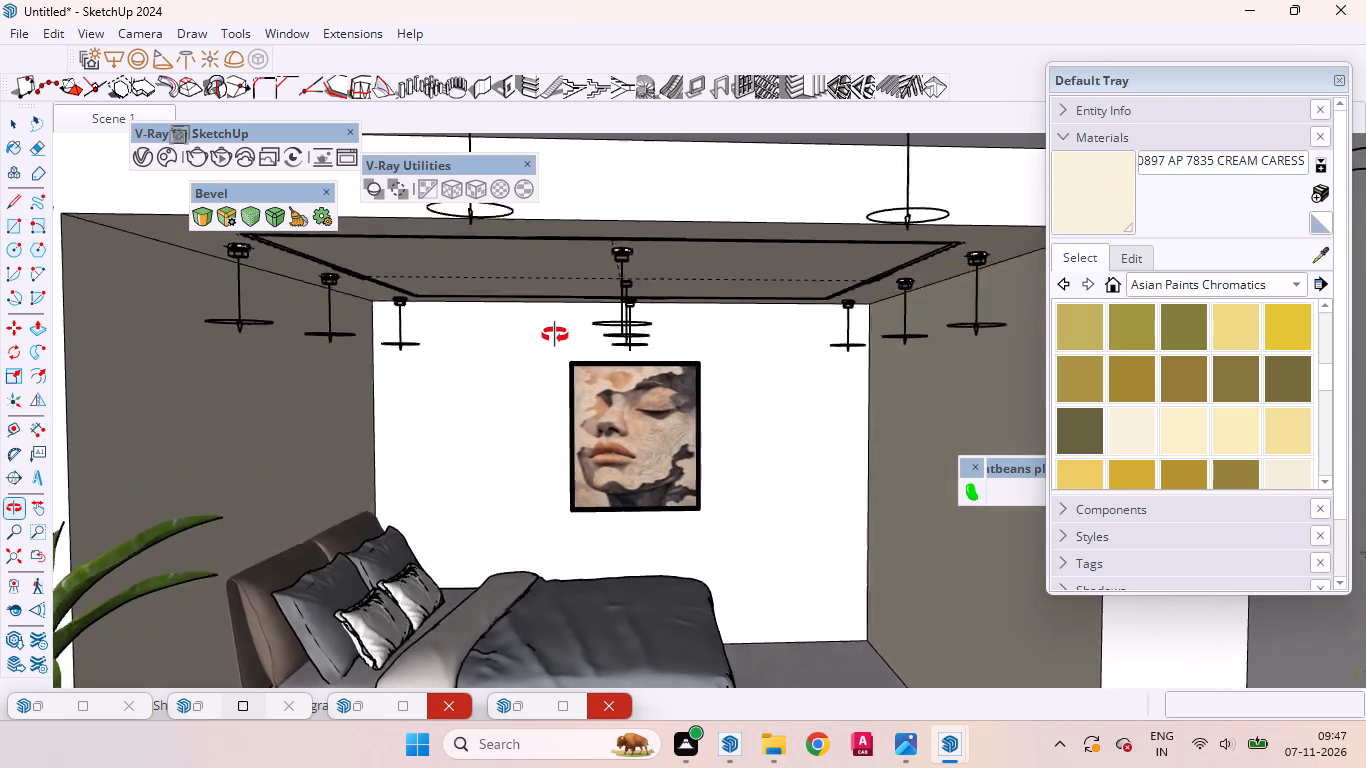
pyautogui.moveTo(555, 335); pyautogui.dragTo(580, 267, button='middle')
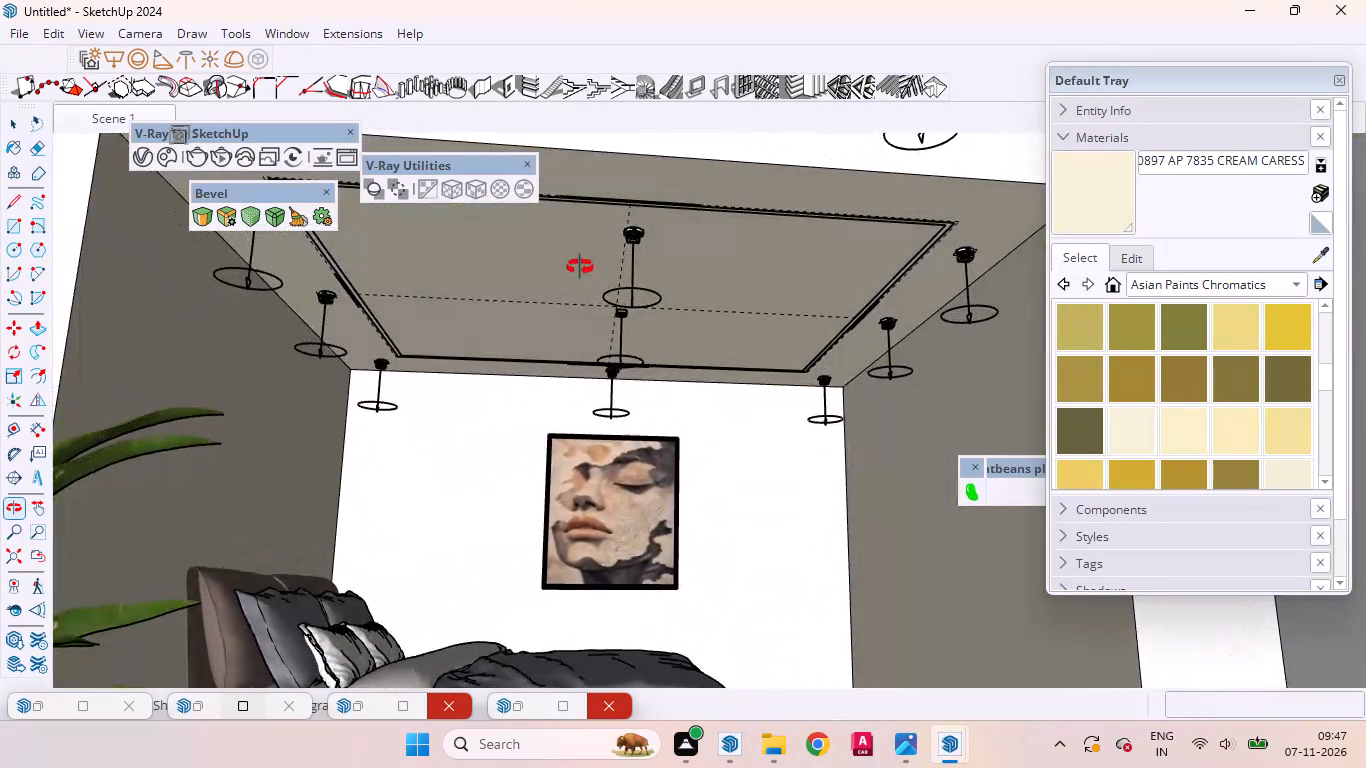
pyautogui.moveTo(580, 267); pyautogui.dragTo(579, 329, button='middle')
pyautogui.scroll(-7, 608, 348)
pyautogui.scroll(2, 630, 336)
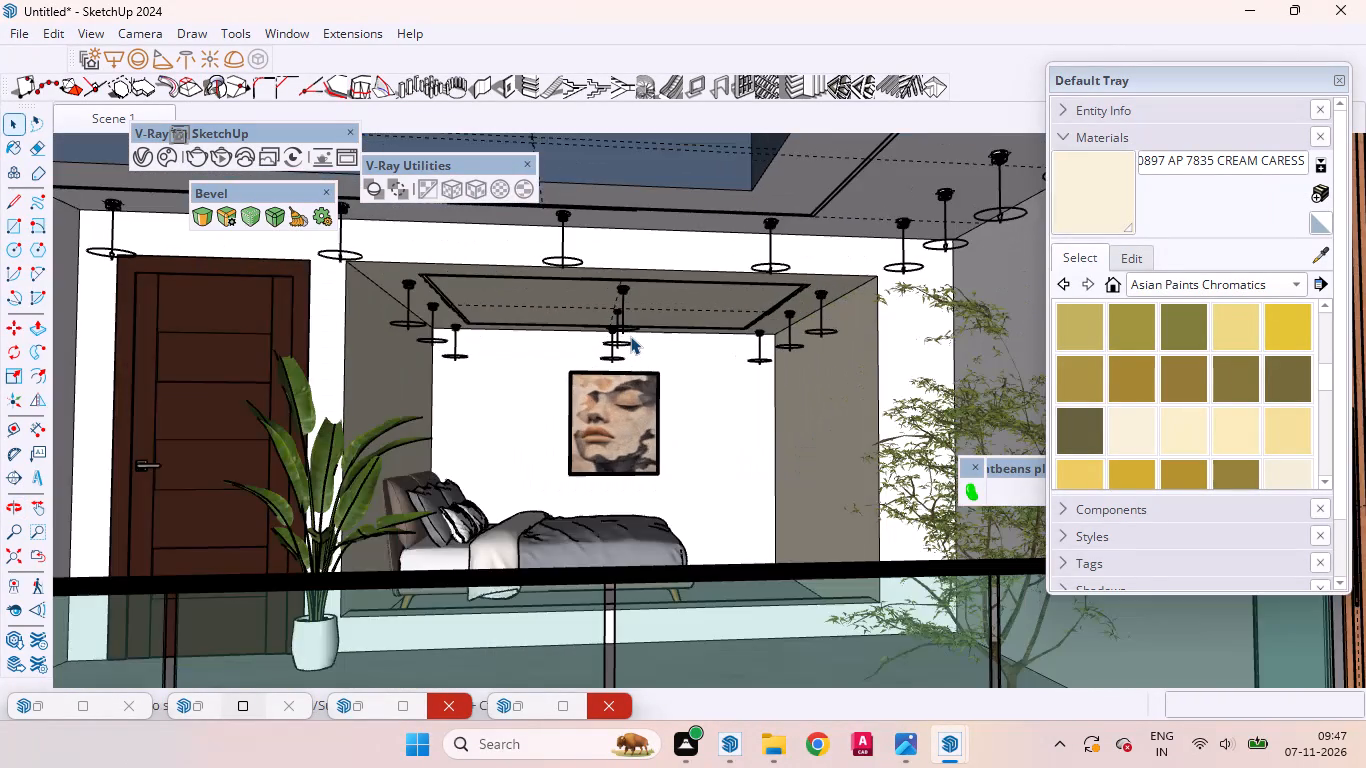
pyautogui.scroll(-2, 634, 324)
pyautogui.moveTo(638, 352); pyautogui.dragTo(624, 392, button='middle')
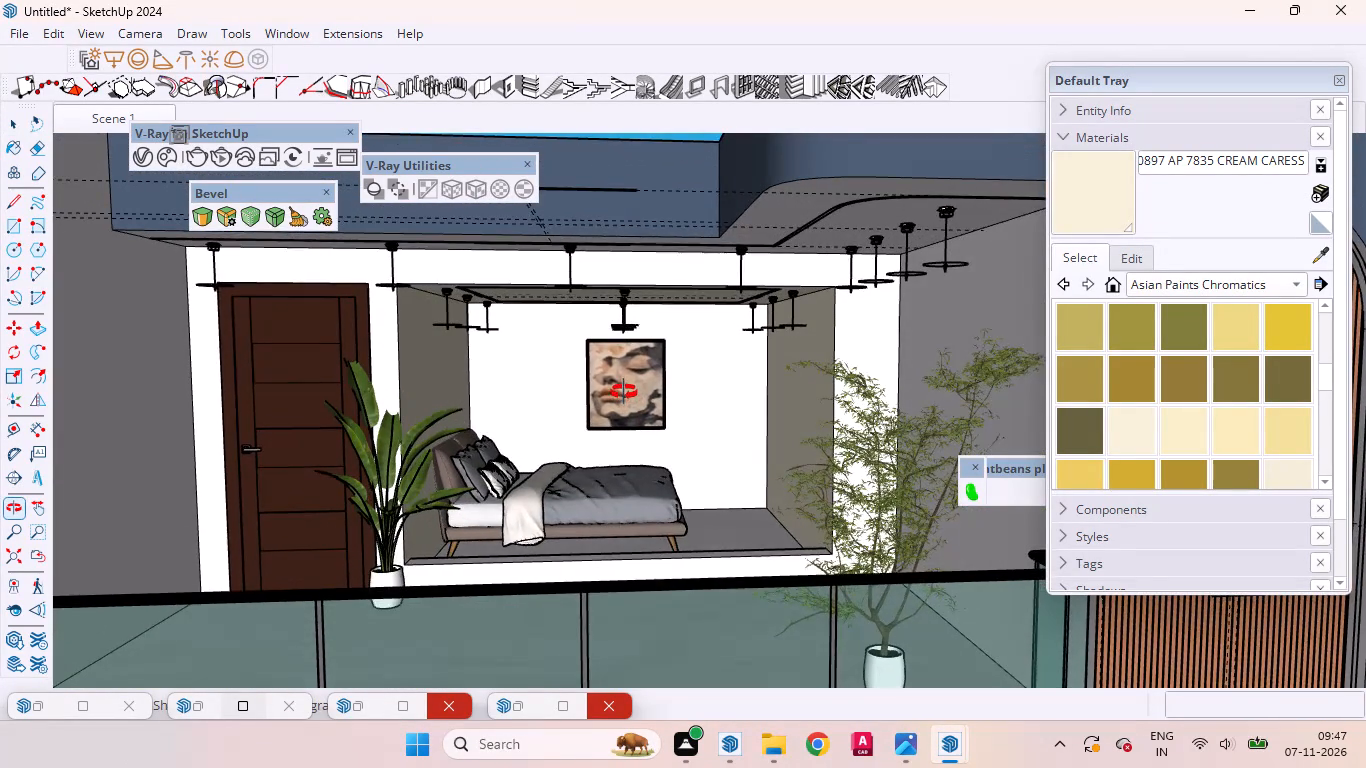
pyautogui.moveTo(624, 392); pyautogui.dragTo(624, 384, button='middle')
pyautogui.scroll(2, 594, 385)
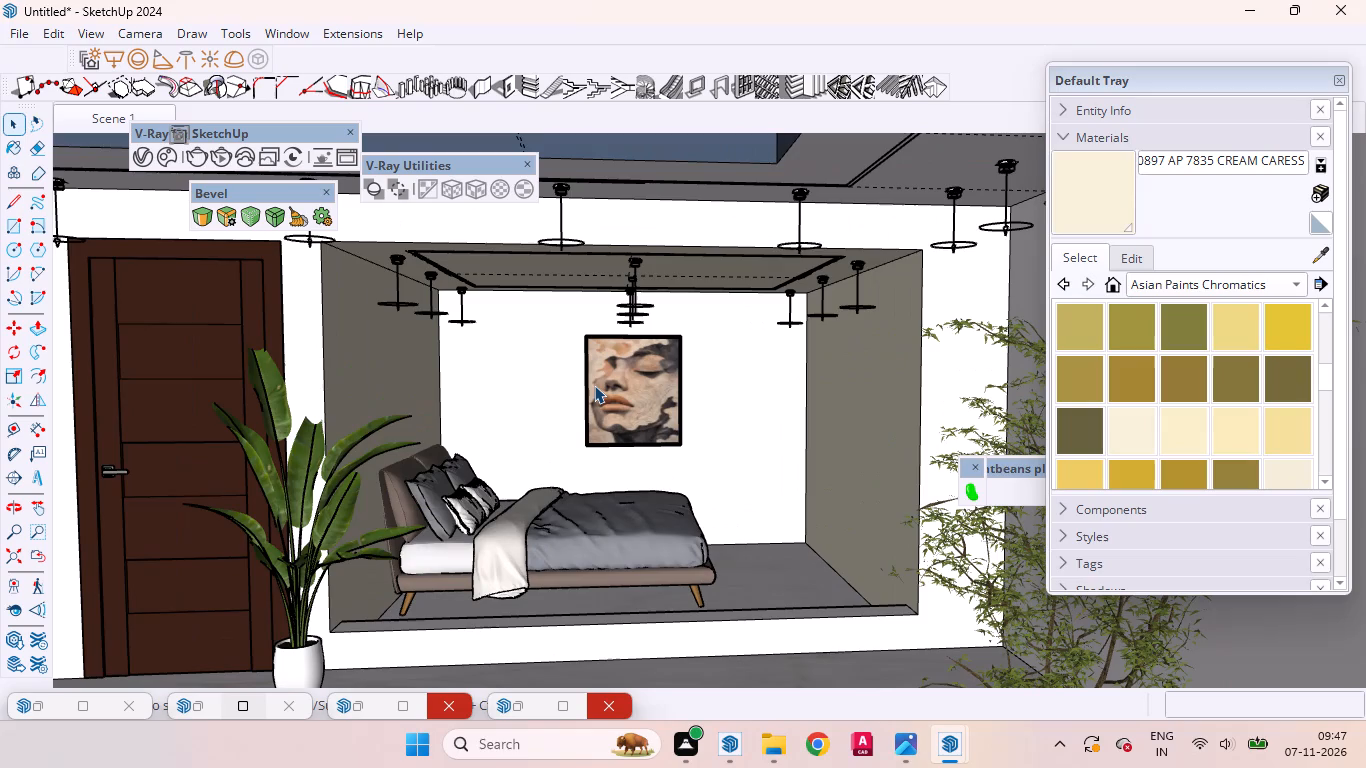
pyautogui.moveTo(573, 373); pyautogui.dragTo(557, 357, button='middle')
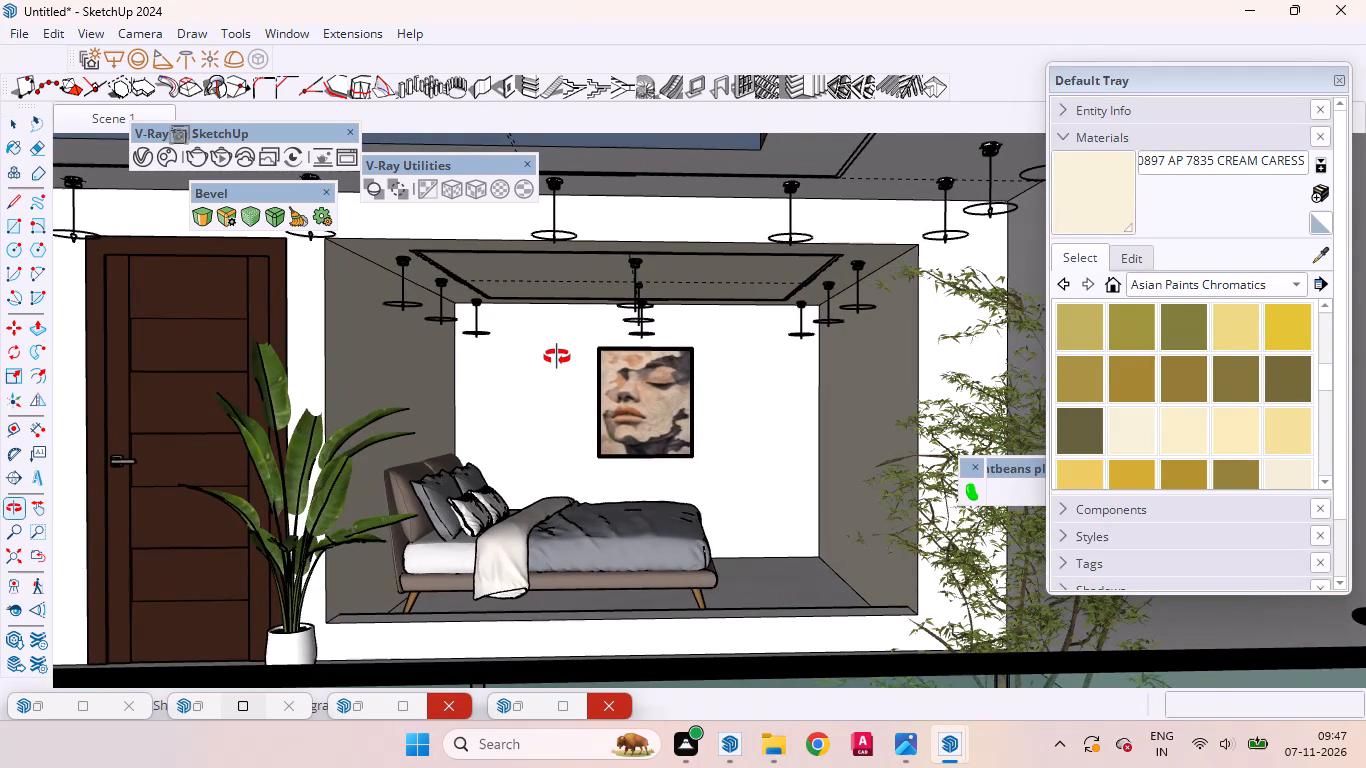
pyautogui.moveTo(557, 357); pyautogui.dragTo(557, 353, button='middle')
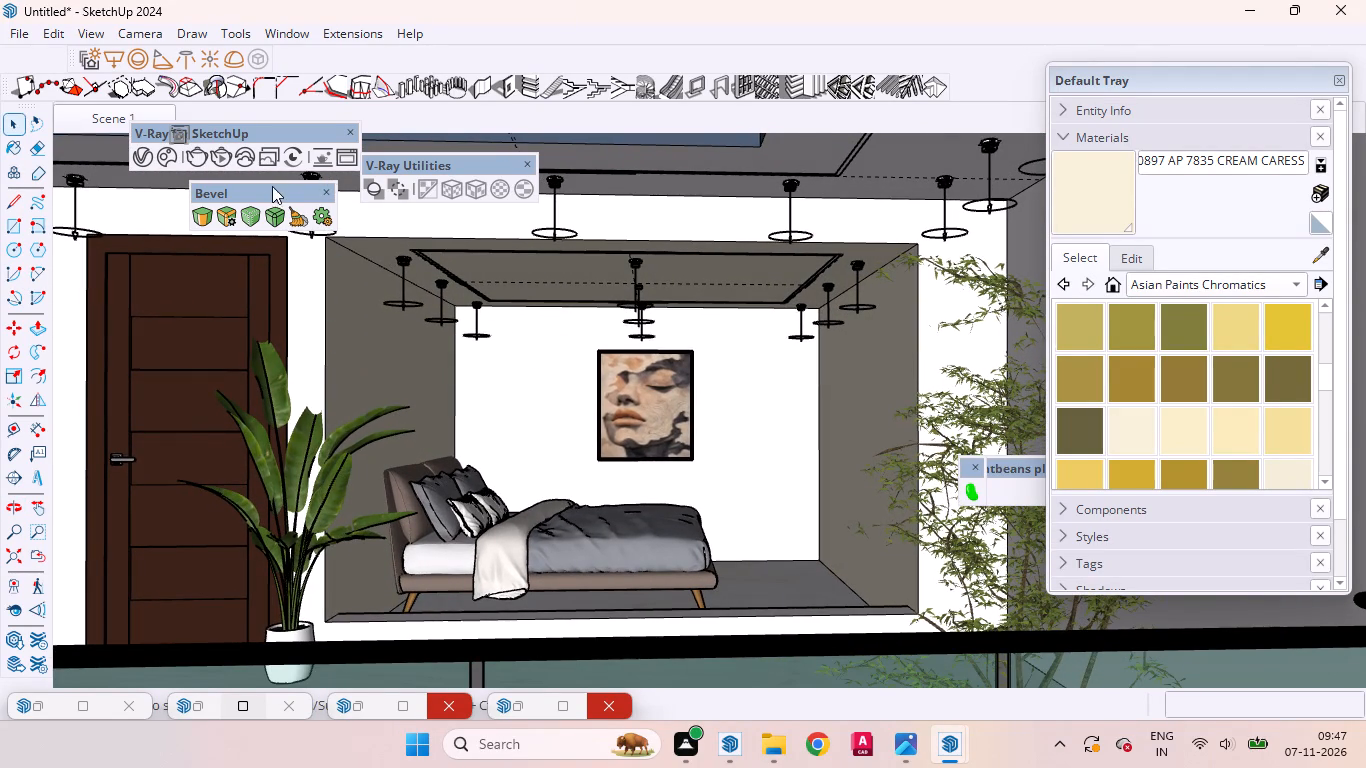
pyautogui.click(139, 156)
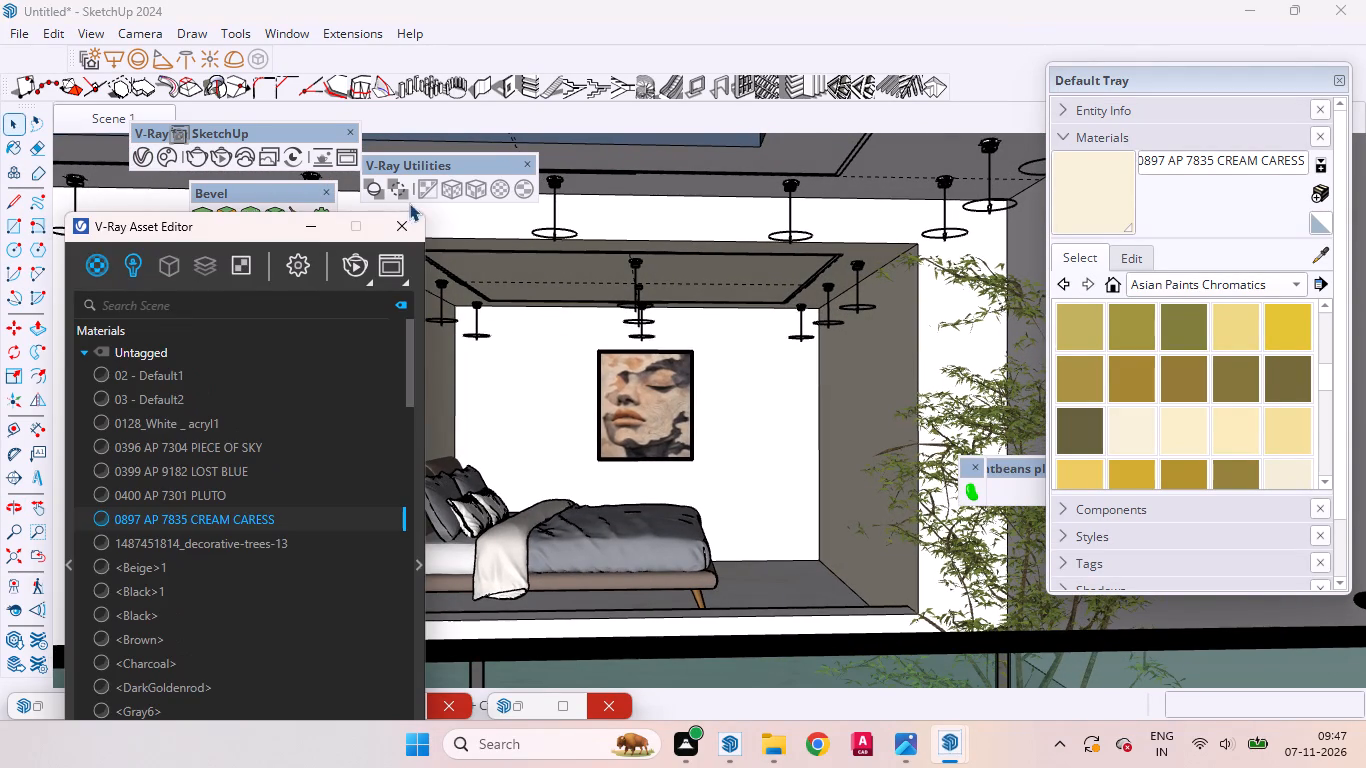
pyautogui.click(357, 268)
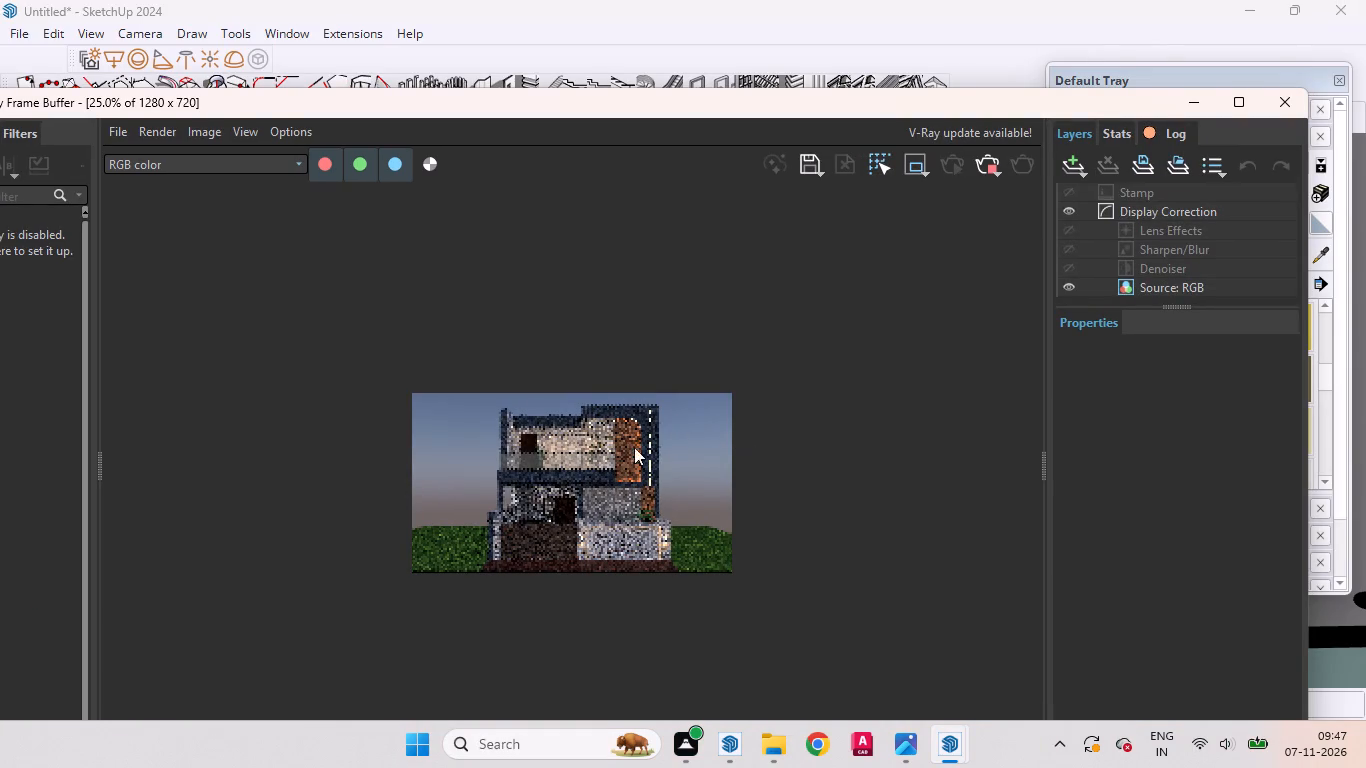
# Examine the bedroom render in an enlarged frame buffer, checking the cream walls, ceiling light strip, spotlights, picture and bed up close.
pyautogui.click(1252, 100)
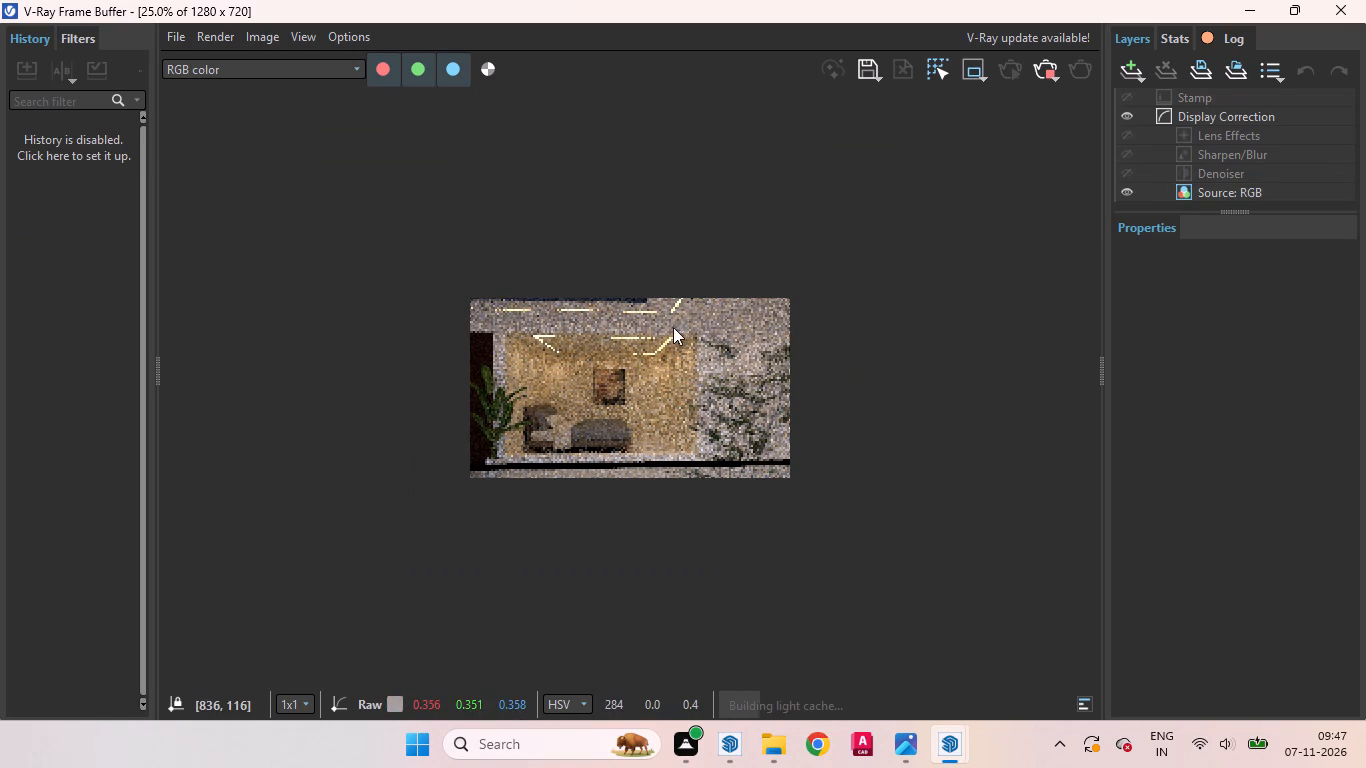
pyautogui.scroll(1, 567, 393)
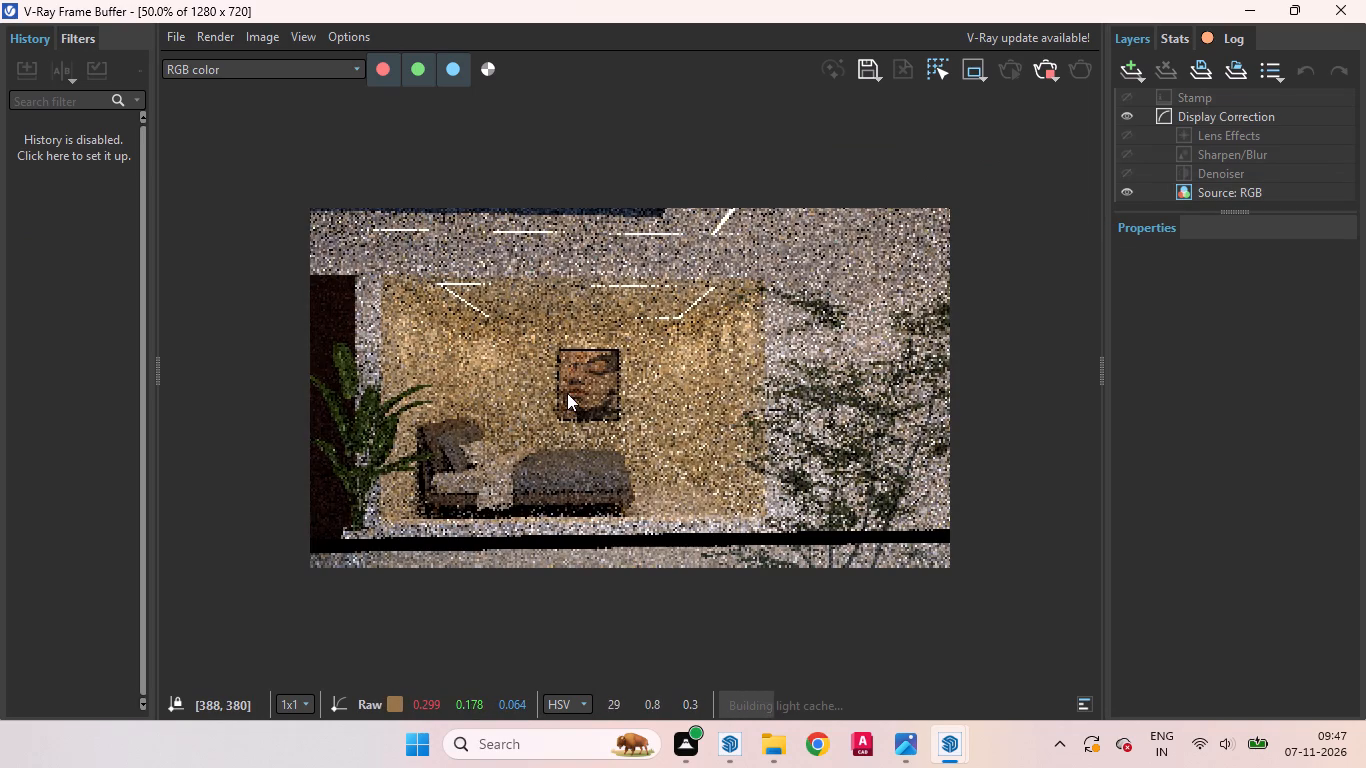
pyautogui.scroll(1, 311, 356)
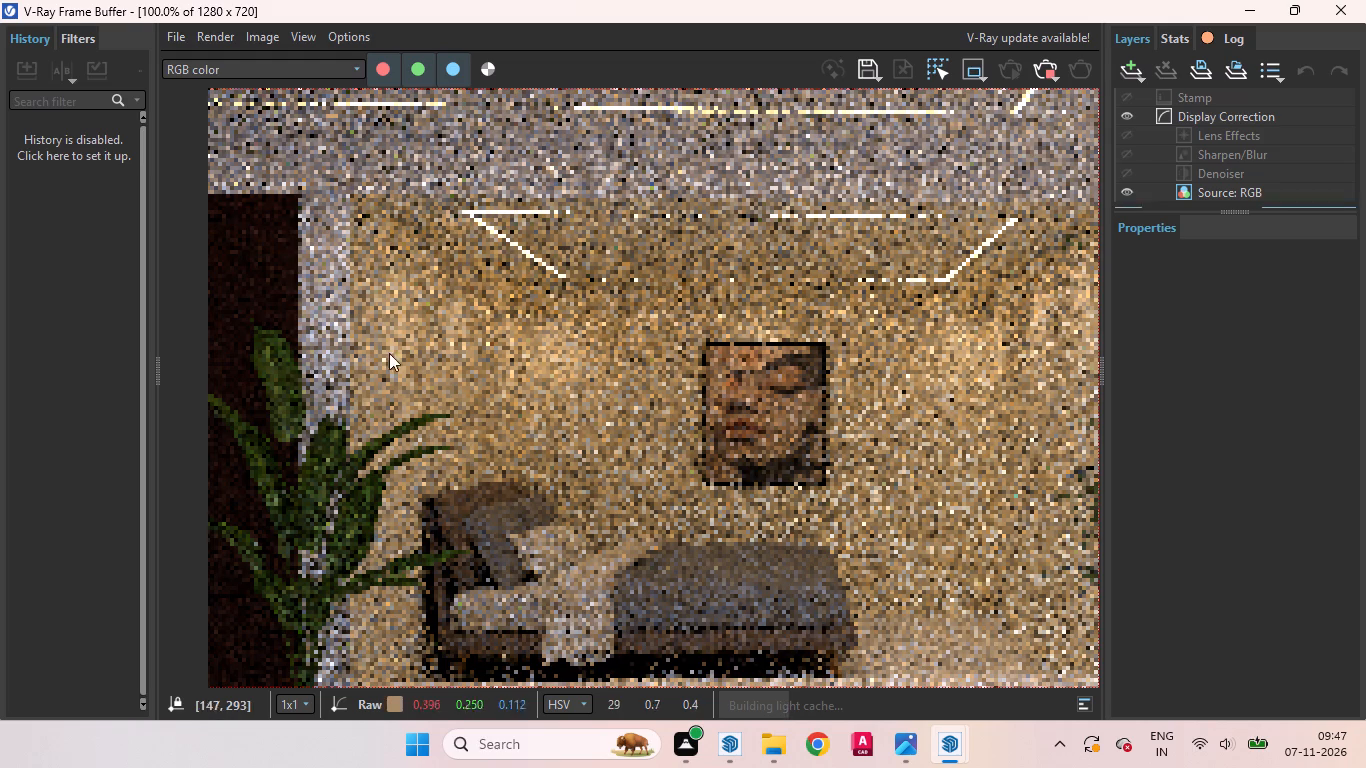
pyautogui.scroll(-1, 888, 349)
pyautogui.scroll(1, 550, 348)
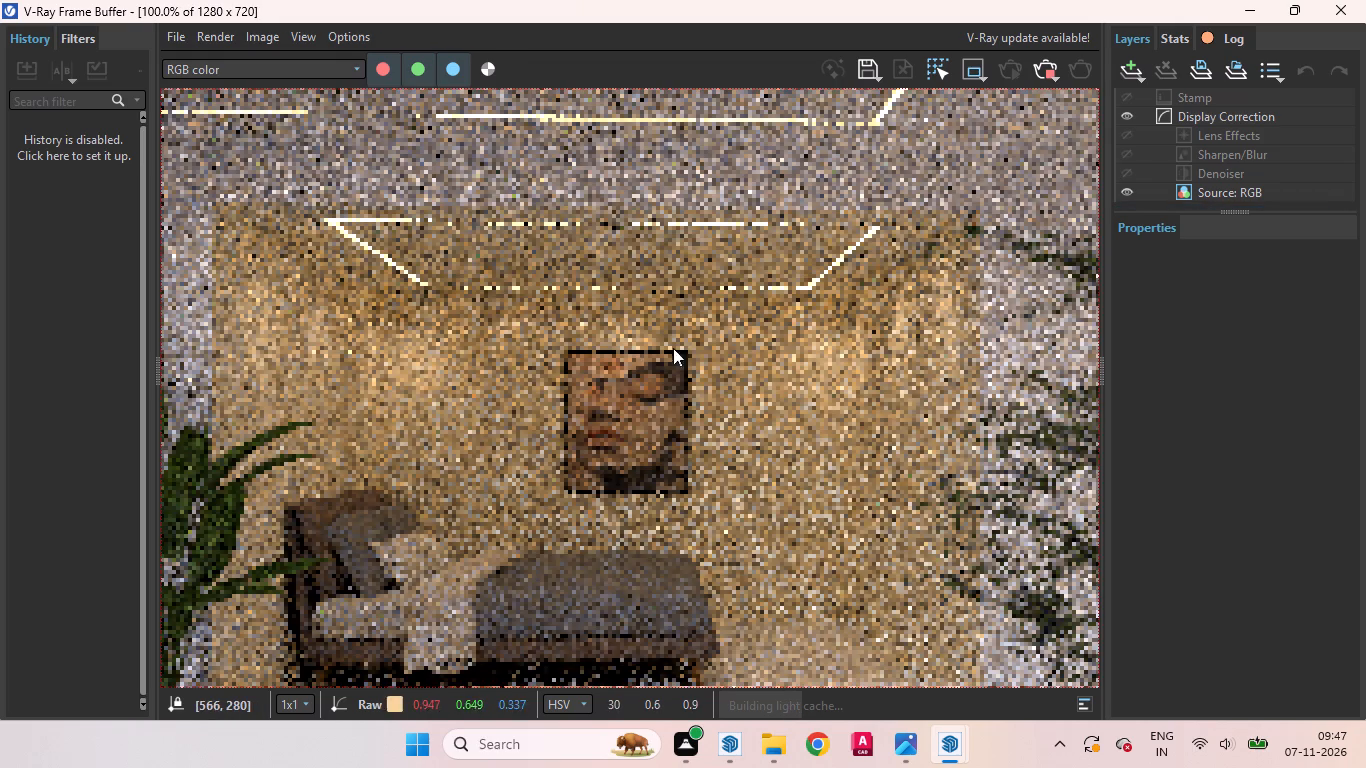
pyautogui.scroll(-1, 790, 342)
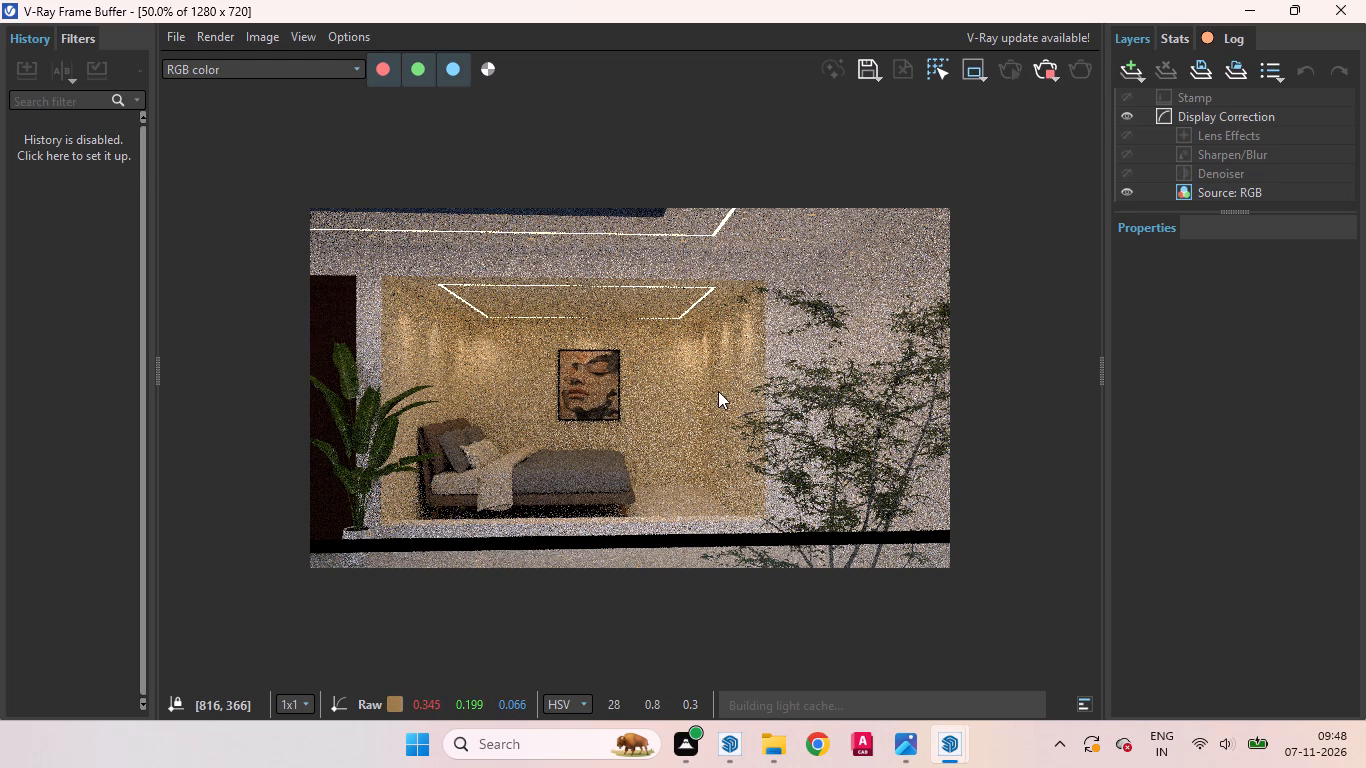
pyautogui.scroll(-1, 718, 391)
pyautogui.scroll(1, 562, 397)
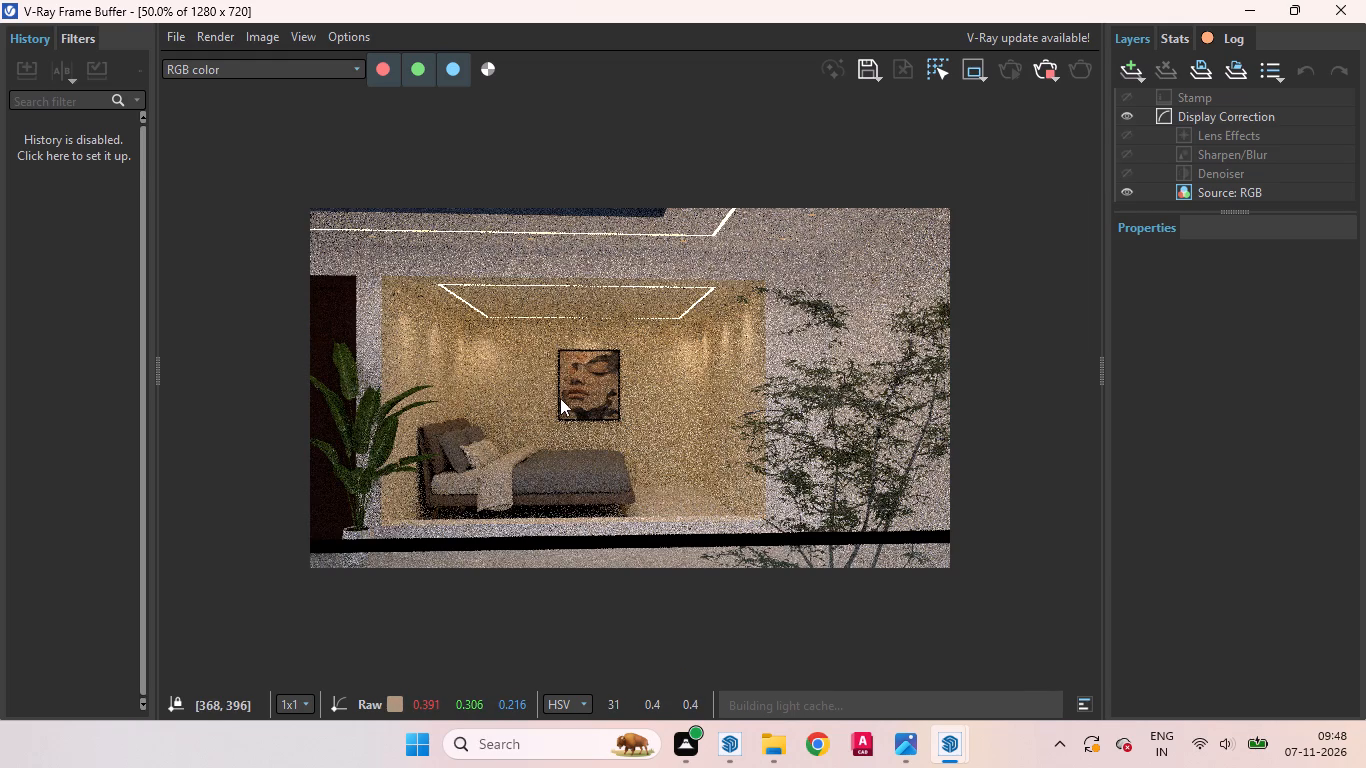
pyautogui.scroll(1, 418, 404)
pyautogui.scroll(-1, 754, 437)
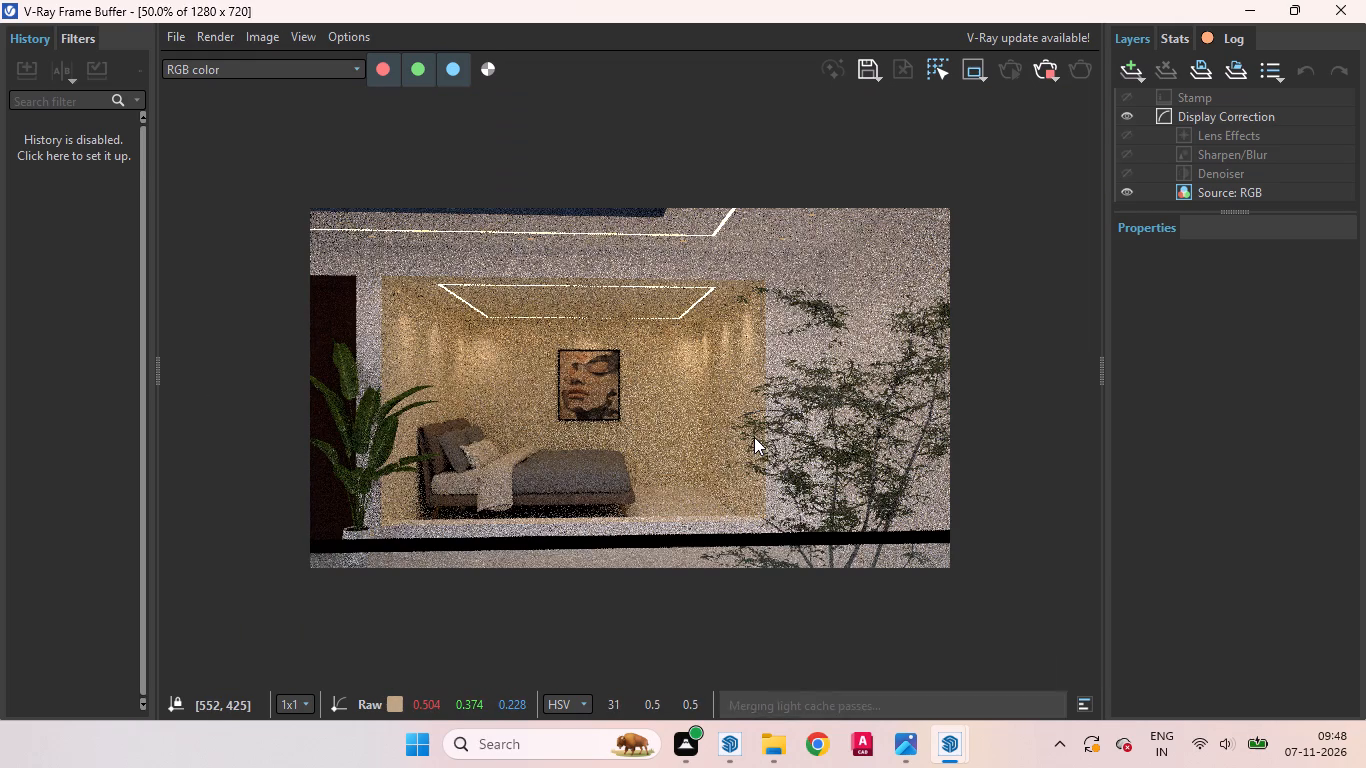
pyautogui.scroll(1, 504, 440)
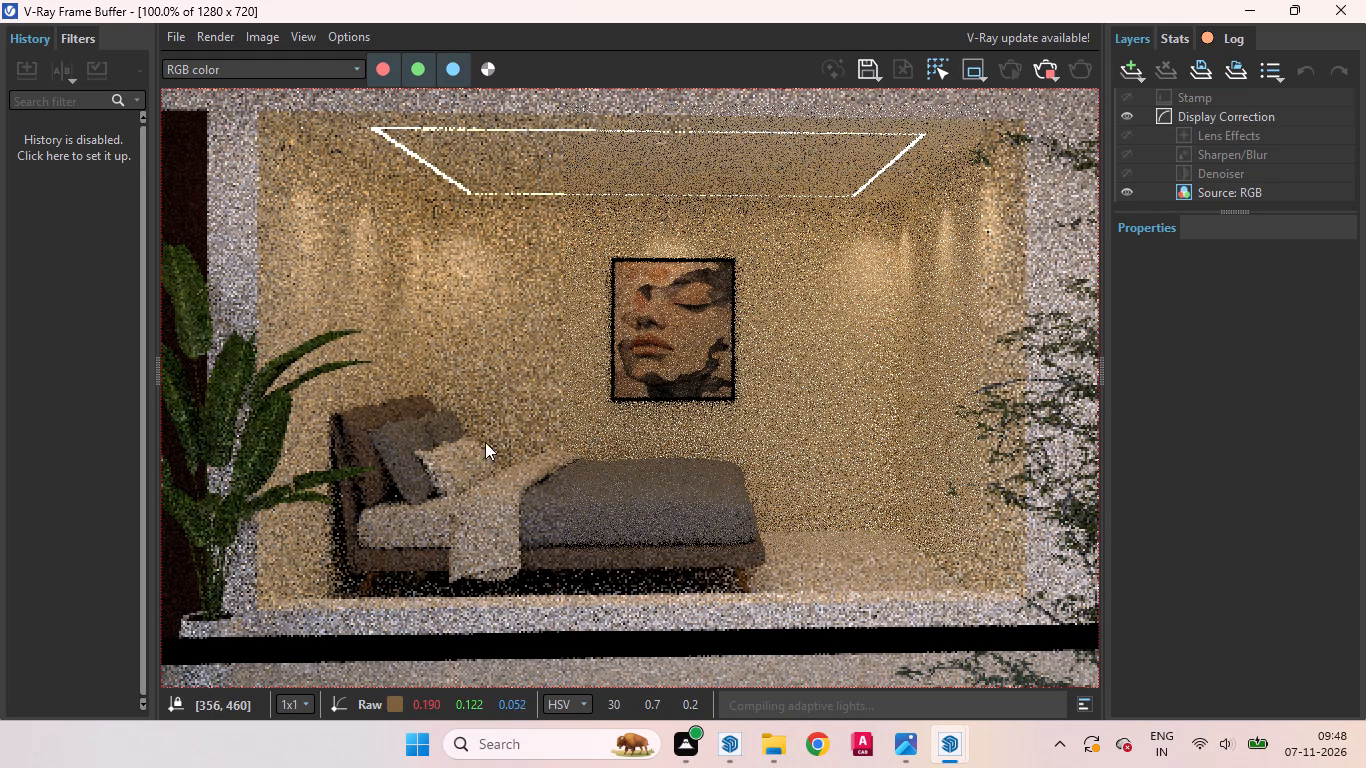
pyautogui.scroll(-2, 868, 396)
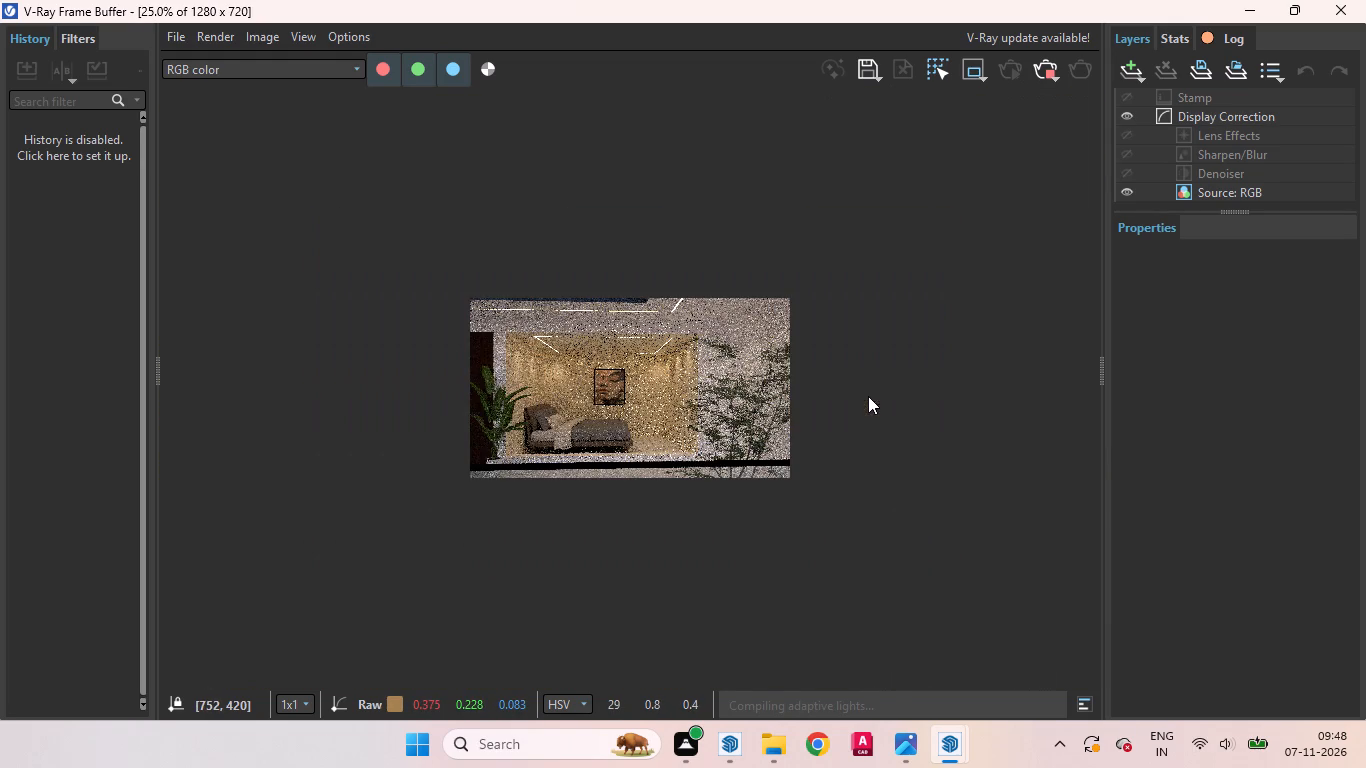
pyautogui.scroll(1, 553, 385)
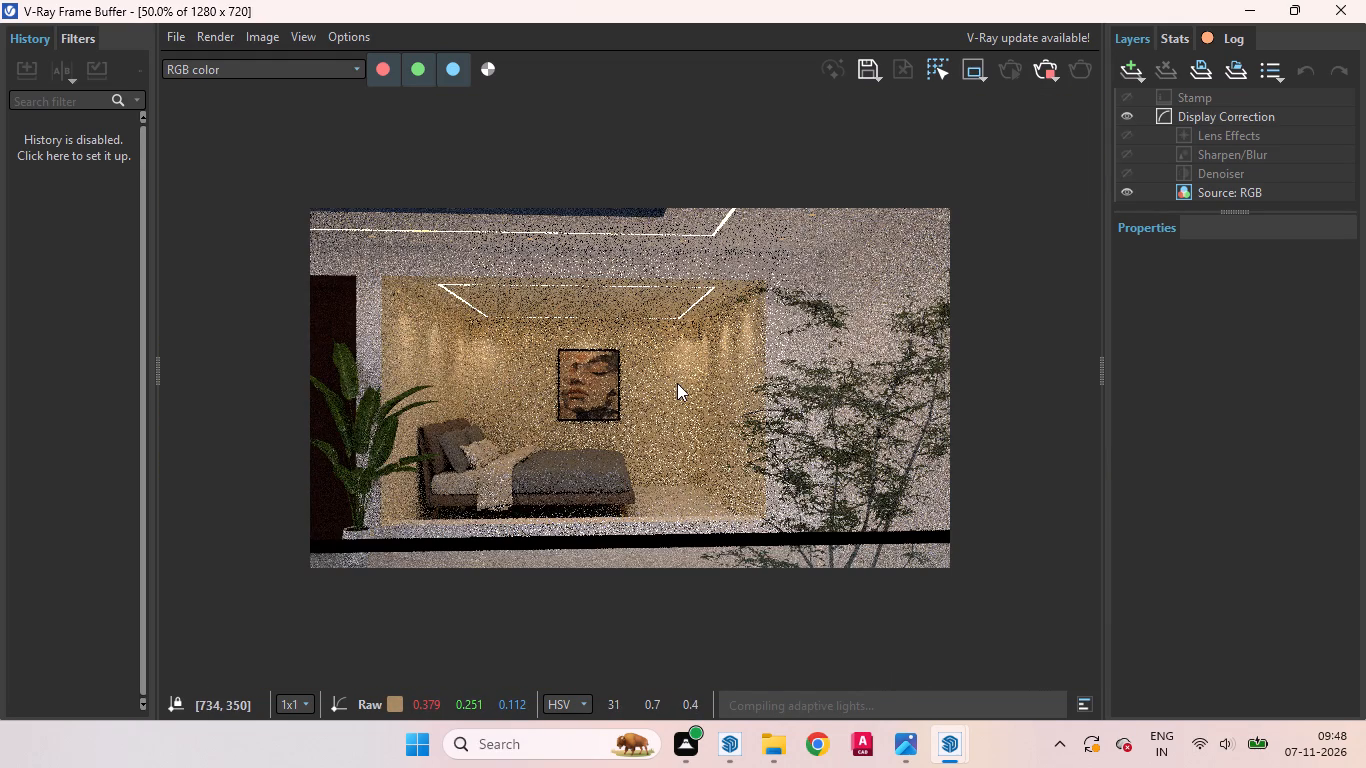
pyautogui.scroll(-1, 745, 381)
pyautogui.scroll(1, 531, 410)
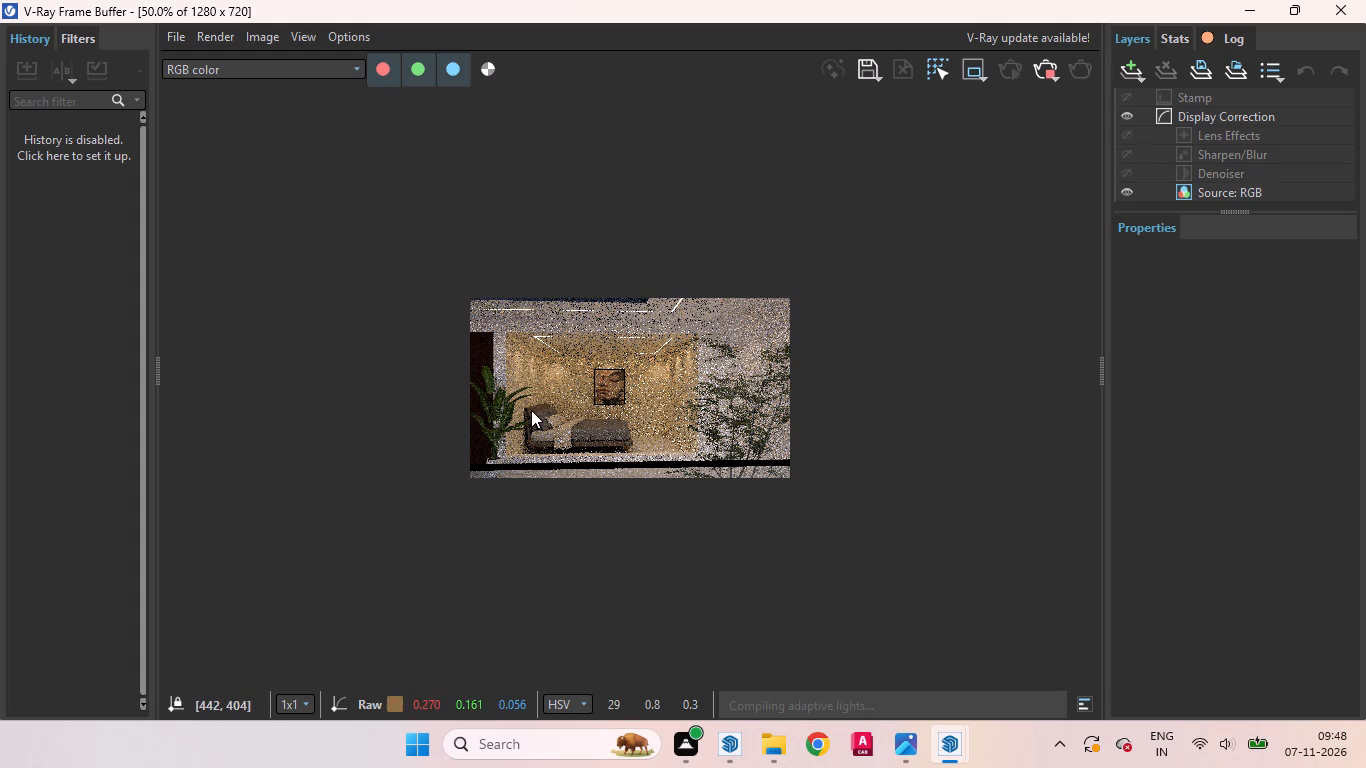
pyautogui.scroll(1, 532, 411)
pyautogui.scroll(-1, 851, 428)
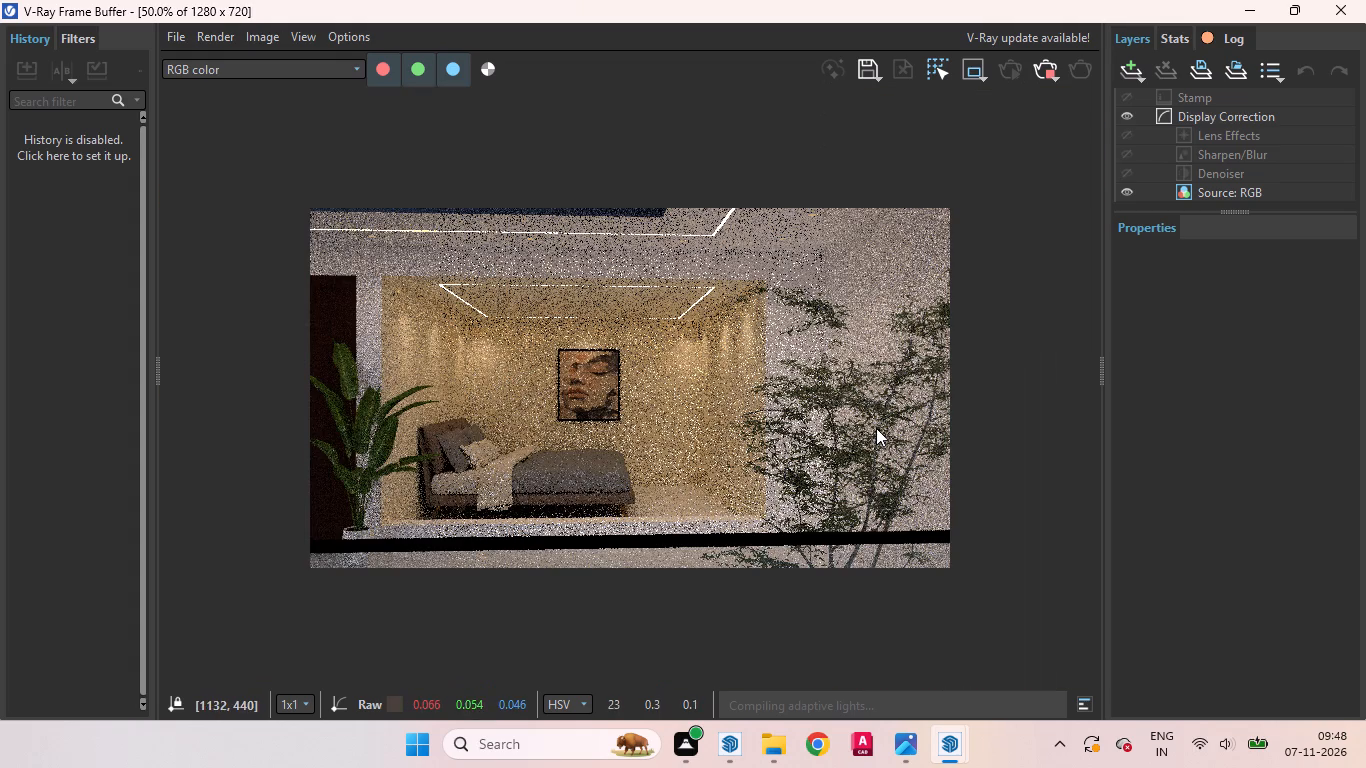
pyautogui.scroll(1, 320, 379)
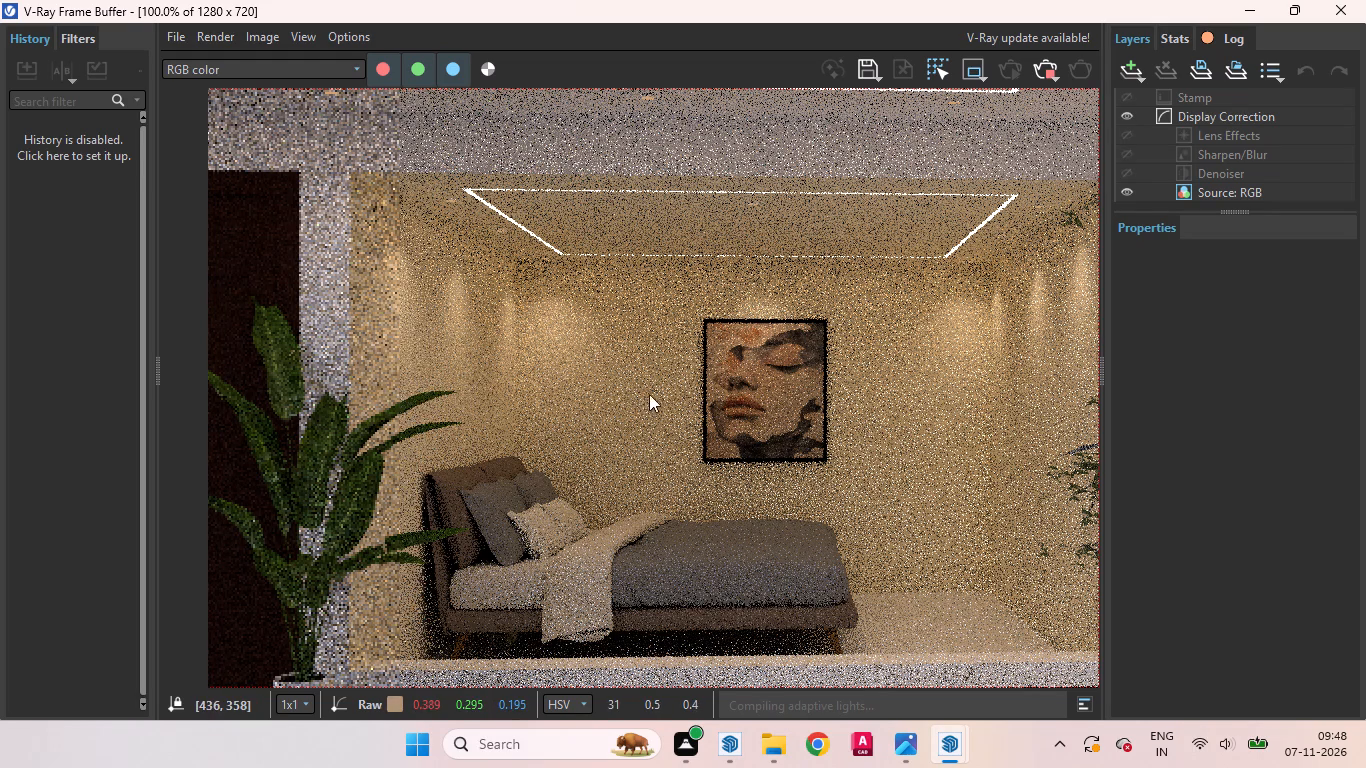
pyautogui.scroll(-1, 661, 390)
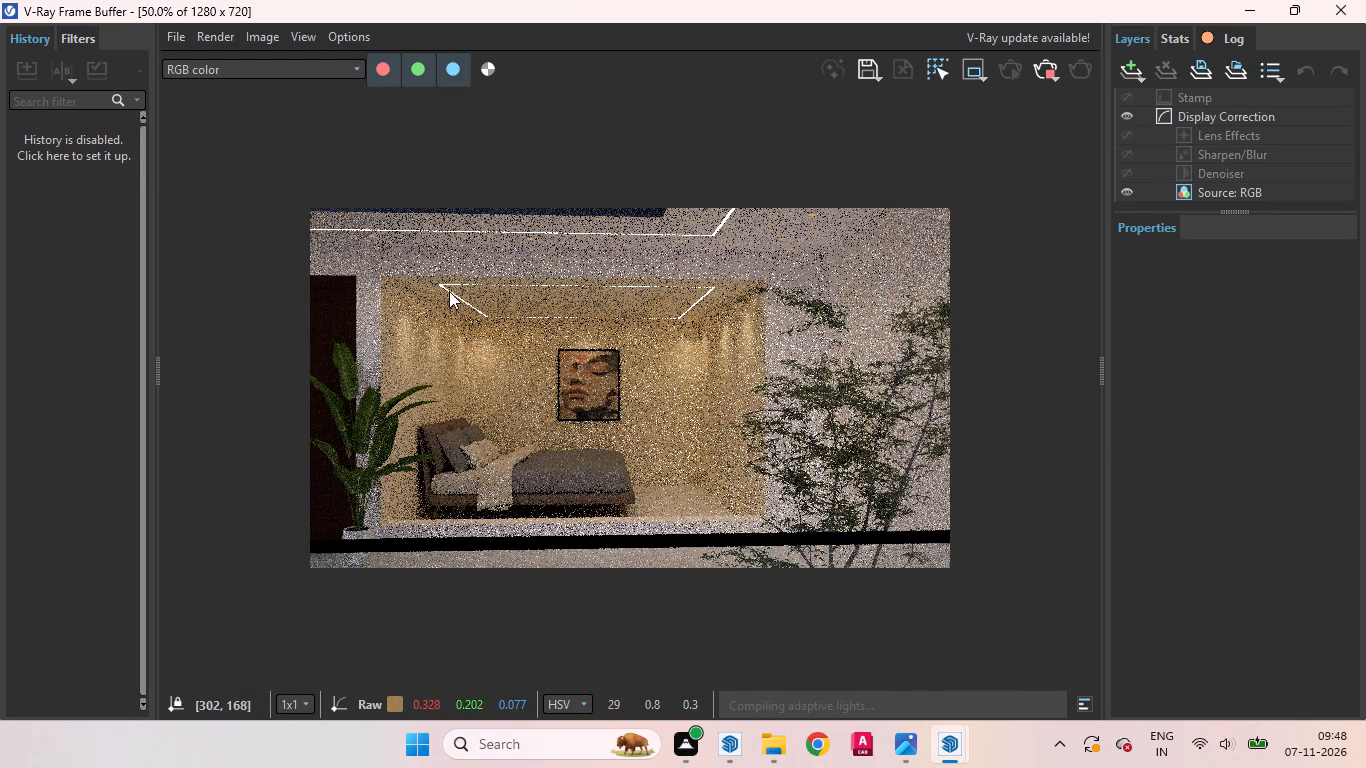
pyautogui.moveTo(442, 287); pyautogui.dragTo(642, 304)
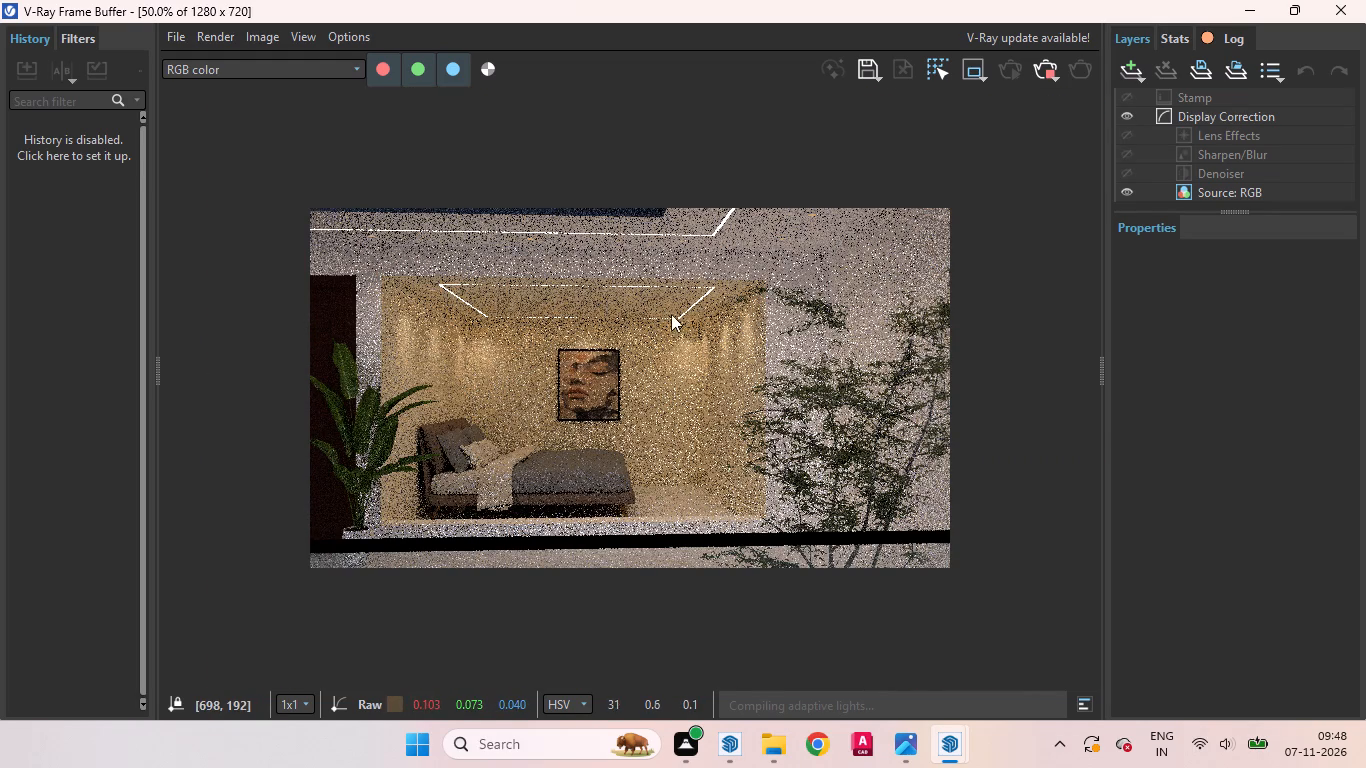
pyautogui.moveTo(678, 319); pyautogui.dragTo(447, 284)
pyautogui.scroll(1, 441, 288)
pyautogui.scroll(-1, 745, 332)
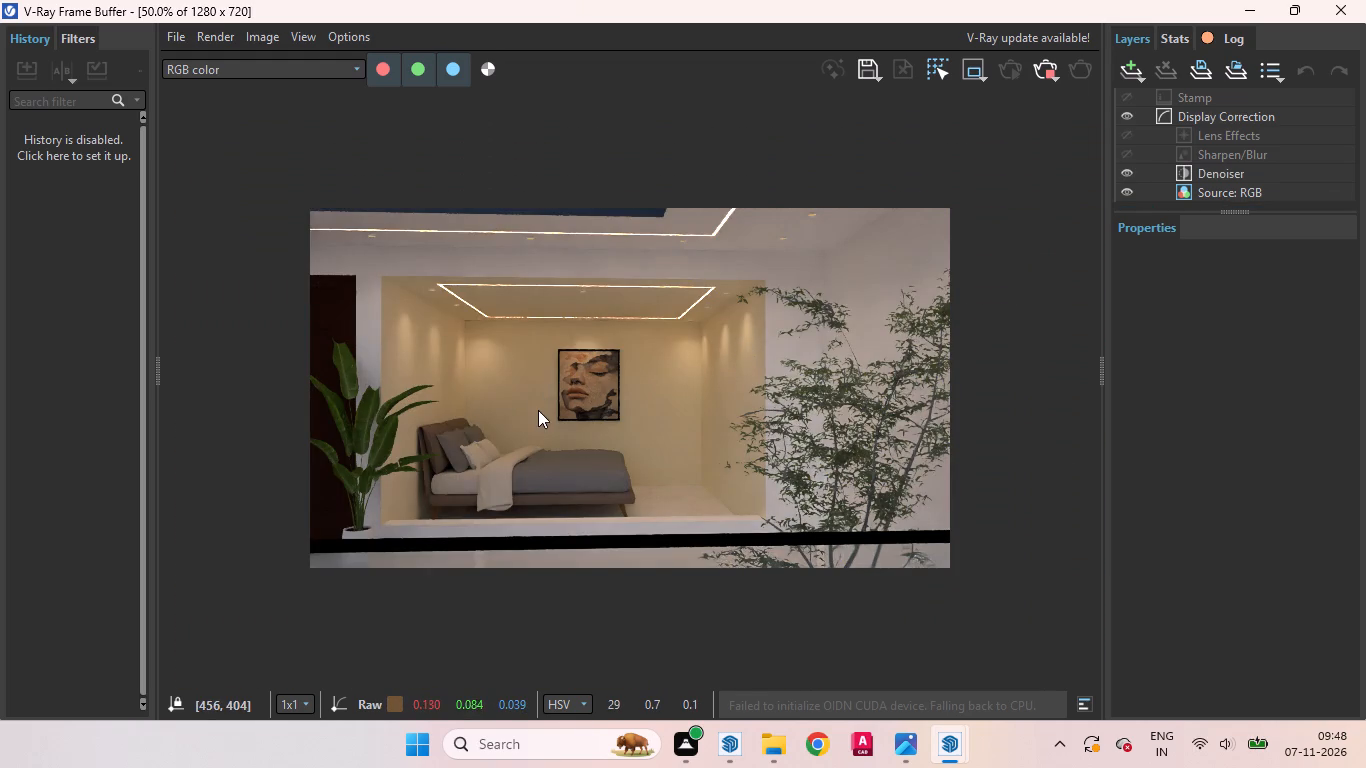
pyautogui.scroll(1, 538, 410)
pyautogui.scroll(-1, 785, 379)
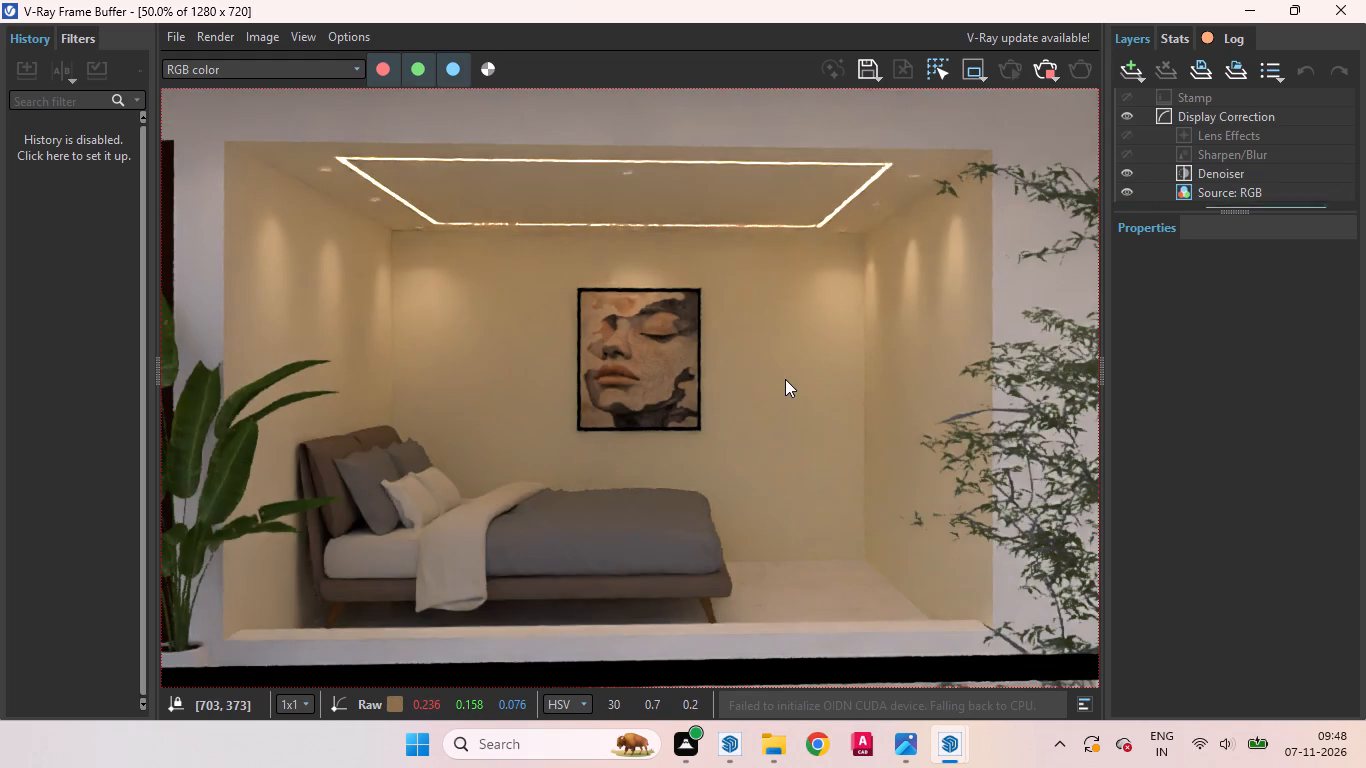
pyautogui.scroll(1, 443, 355)
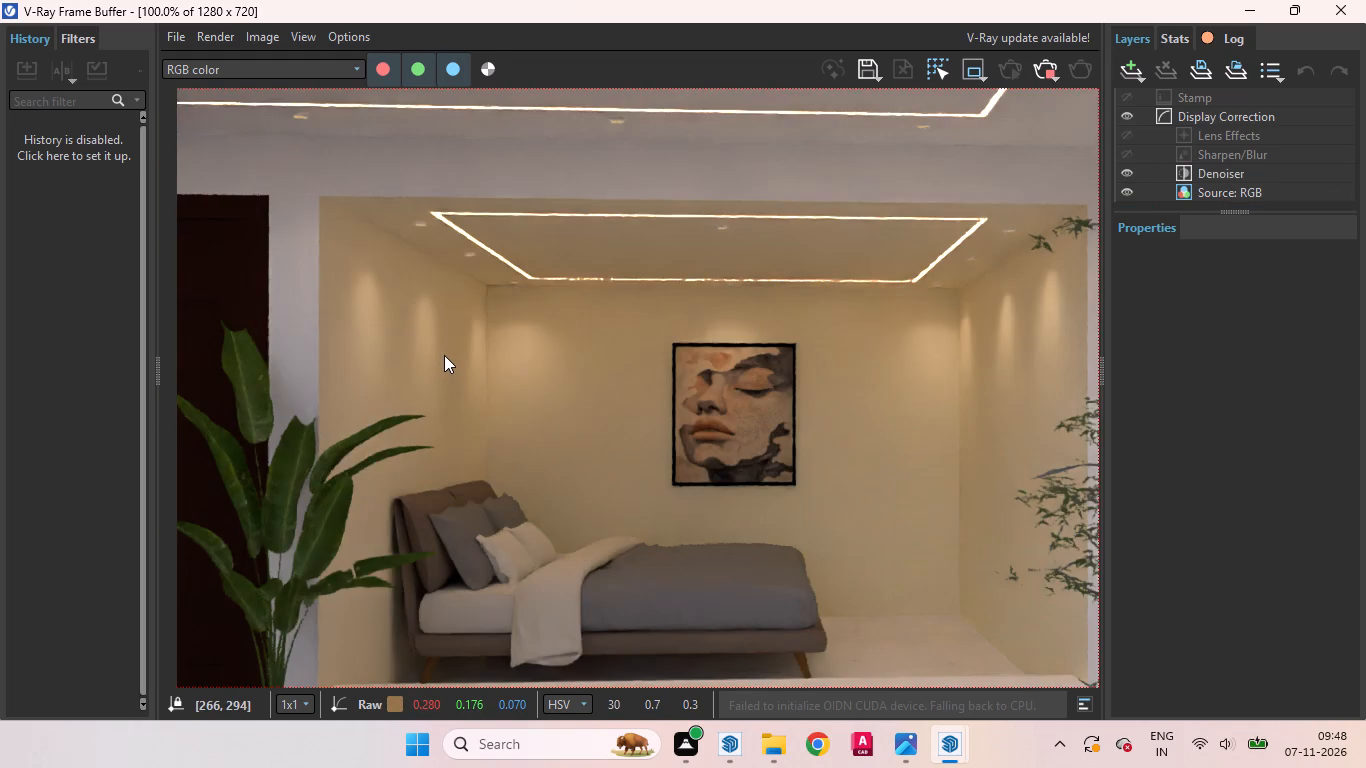
# Examine the bedroom test render up close and as a whole frame, checking the bed, floor, picture, cream walls and ceiling lights.
pyautogui.scroll(-1, 592, 310)
pyautogui.scroll(2, 662, 466)
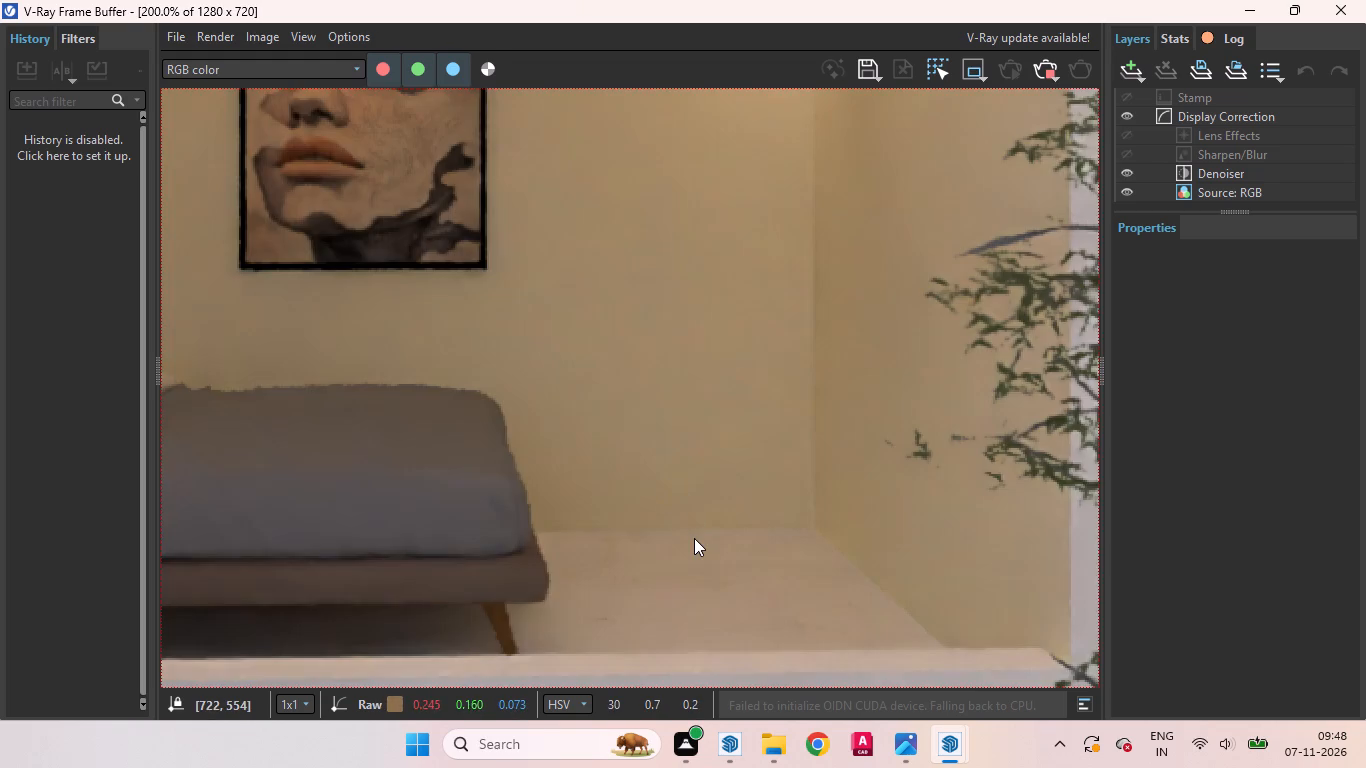
pyautogui.scroll(2, 695, 542)
pyautogui.scroll(-3, 693, 533)
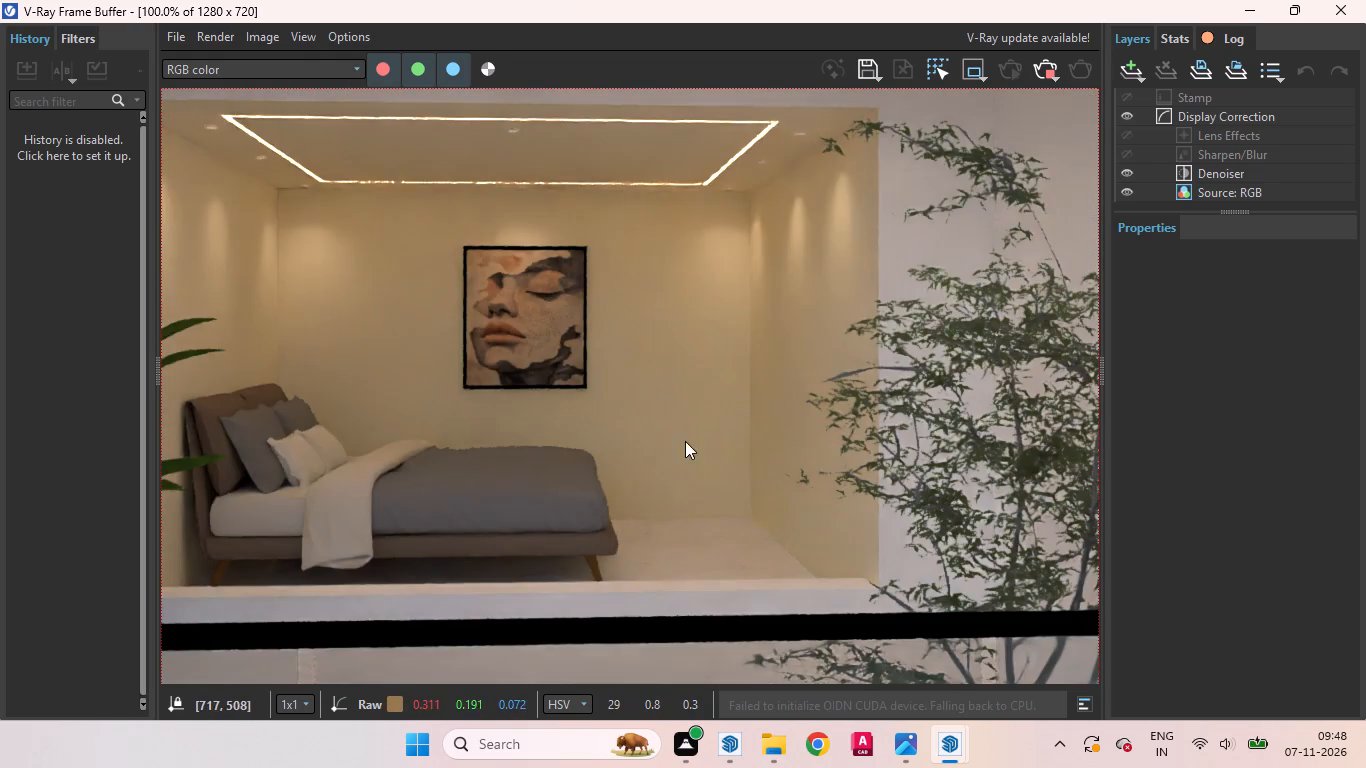
pyautogui.scroll(-1, 673, 351)
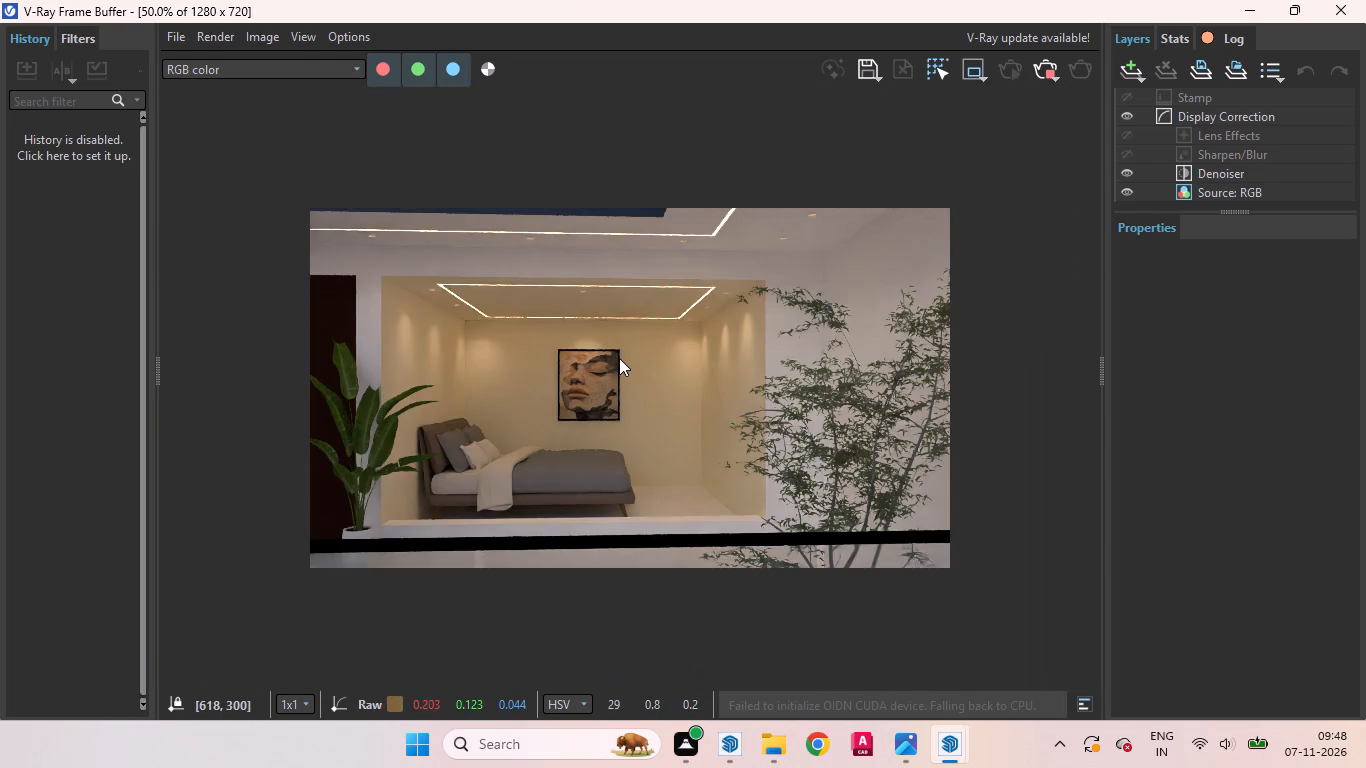
pyautogui.scroll(1, 619, 358)
pyautogui.scroll(-1, 676, 359)
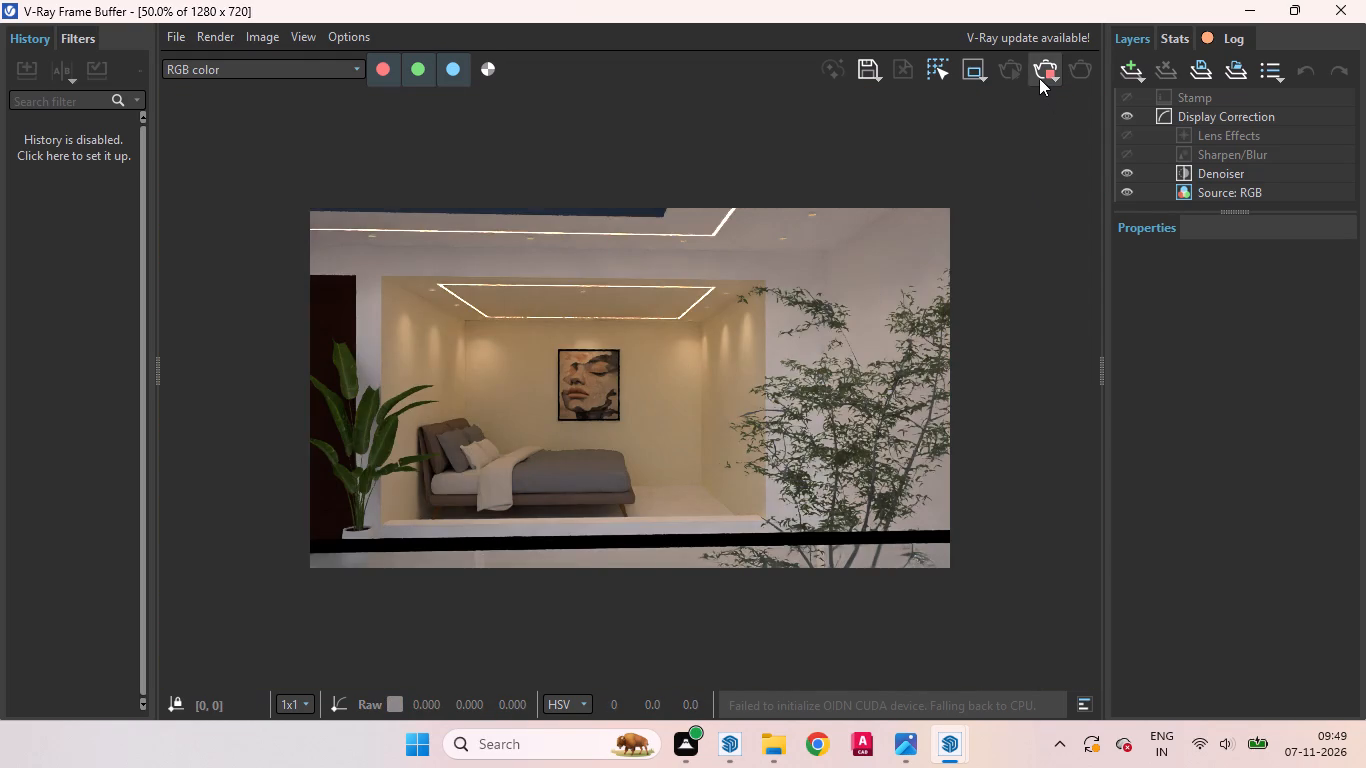
# Stop the running test render and minimize the frame buffer to get back to the model.
pyautogui.click(1039, 78)
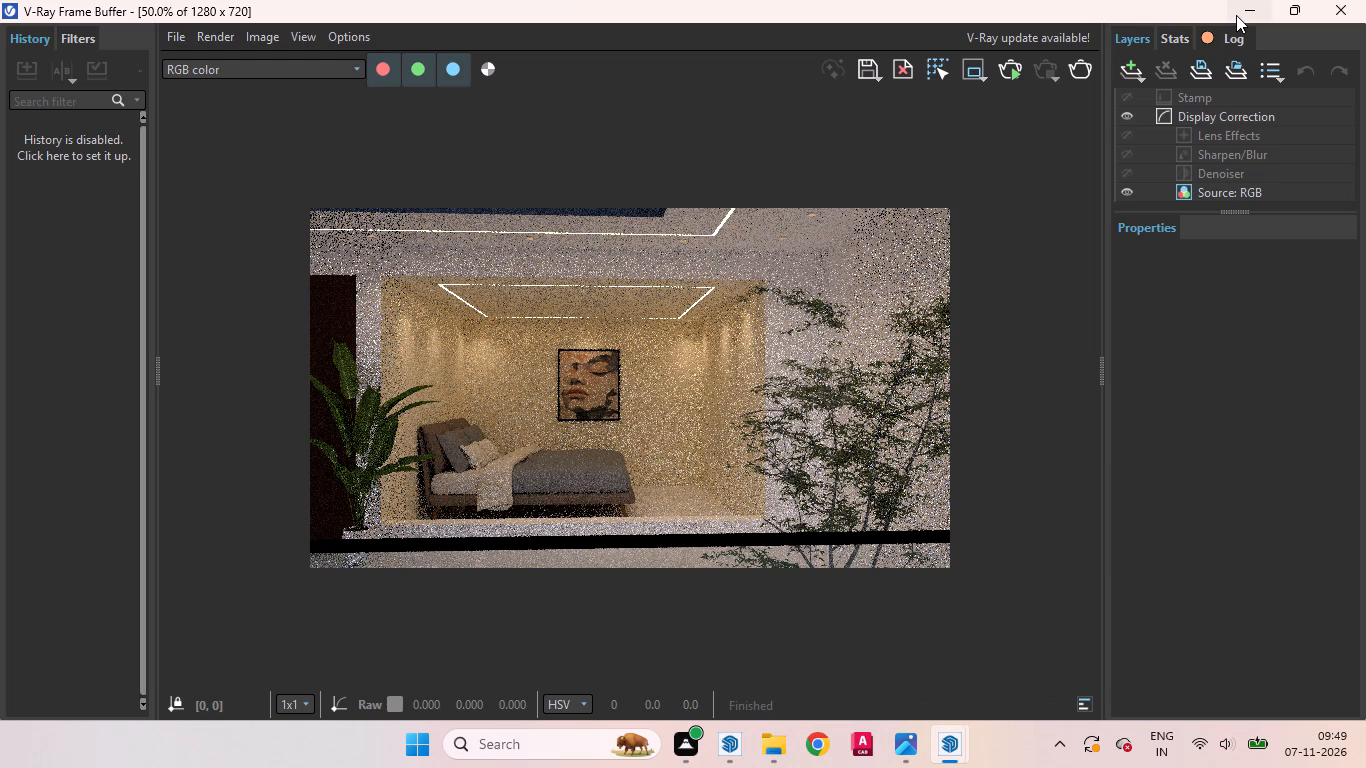
pyautogui.click(1236, 15)
# Search the 3D Warehouse for "curtains" in place of the previous bed search.
pyautogui.scroll(-3, 784, 242)
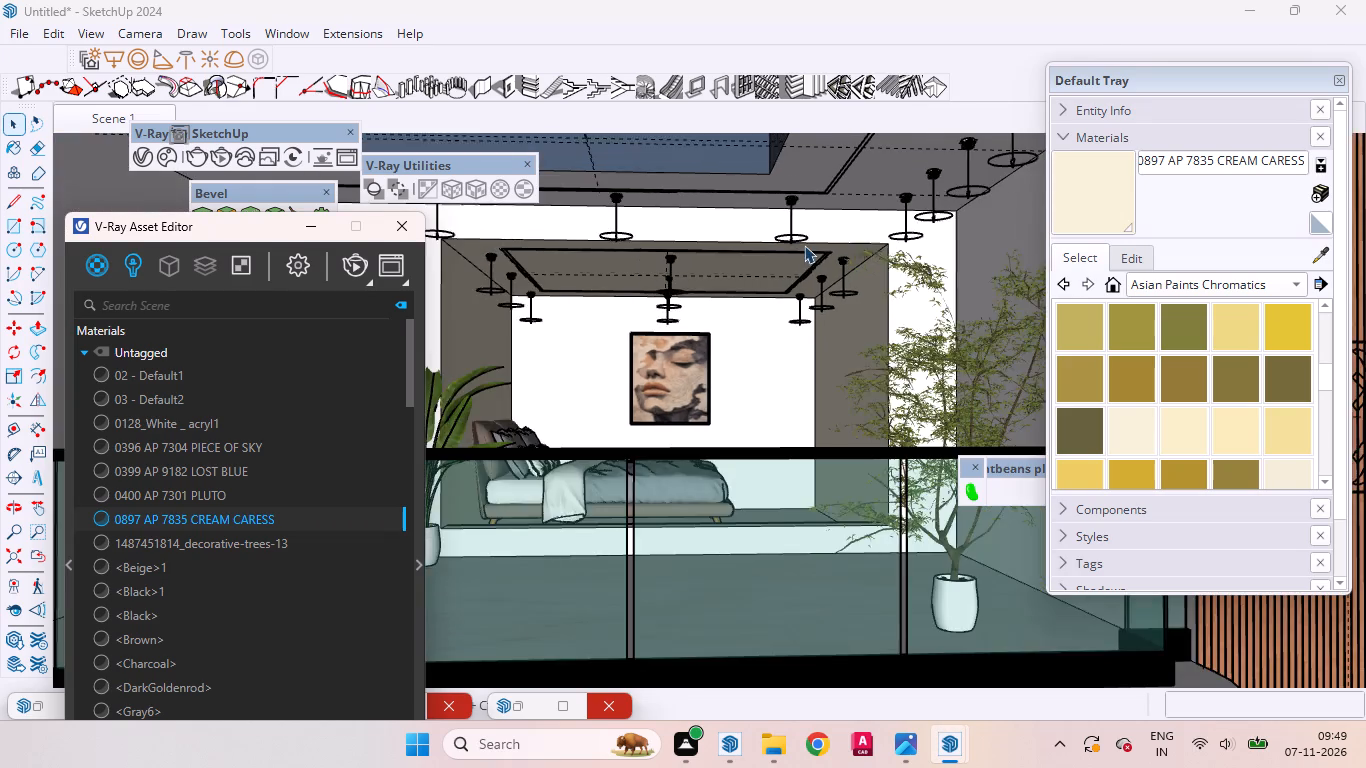
pyautogui.scroll(-3, 804, 245)
pyautogui.scroll(1, 808, 249)
pyautogui.scroll(-1, 810, 254)
pyautogui.moveTo(693, 290); pyautogui.dragTo(619, 310, button='middle')
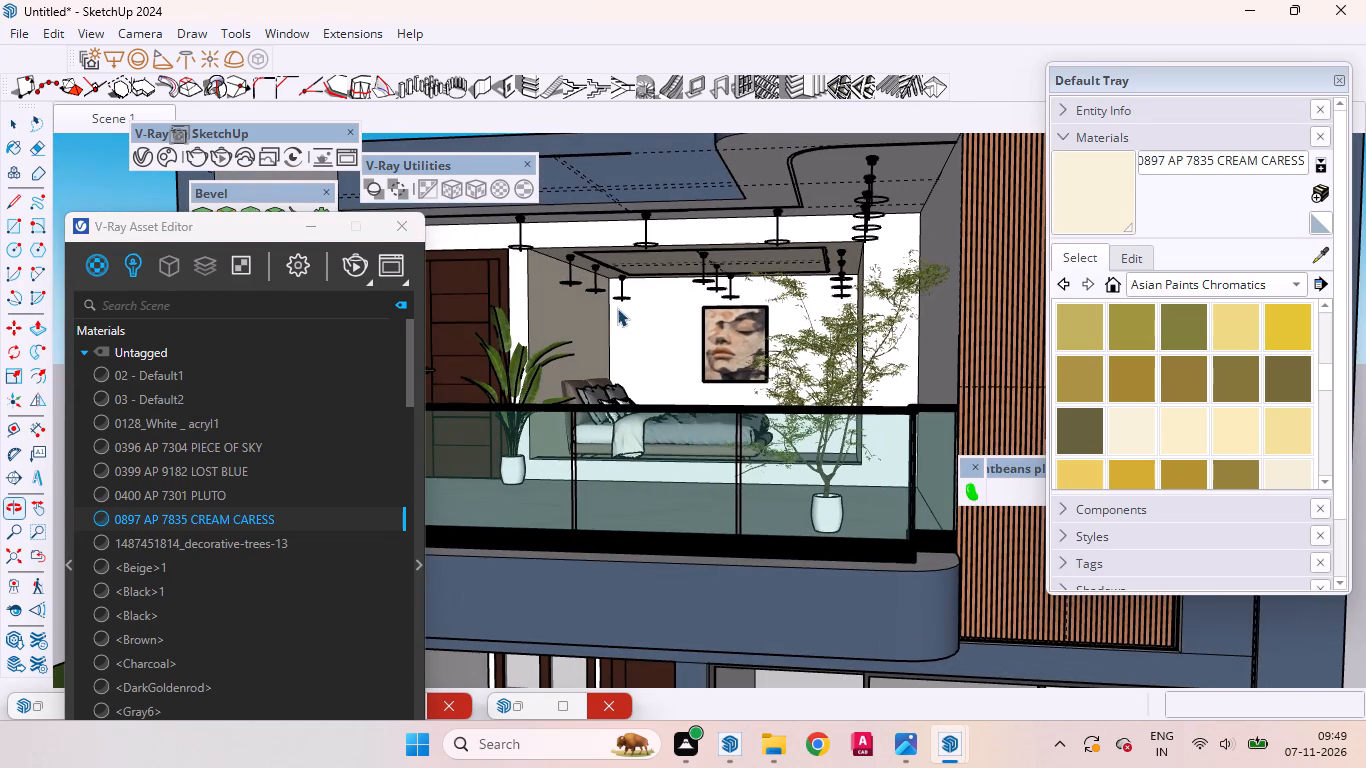
pyautogui.click(287, 26)
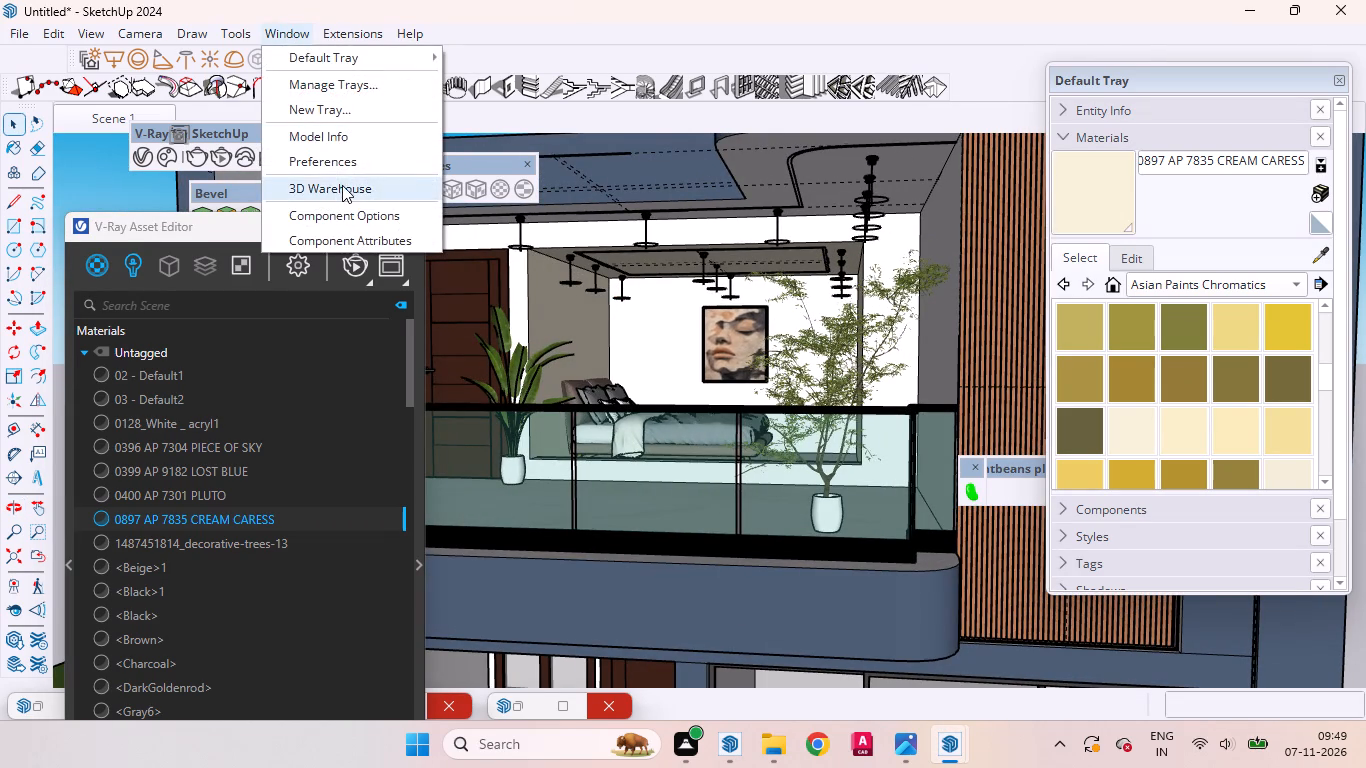
pyautogui.click(342, 185)
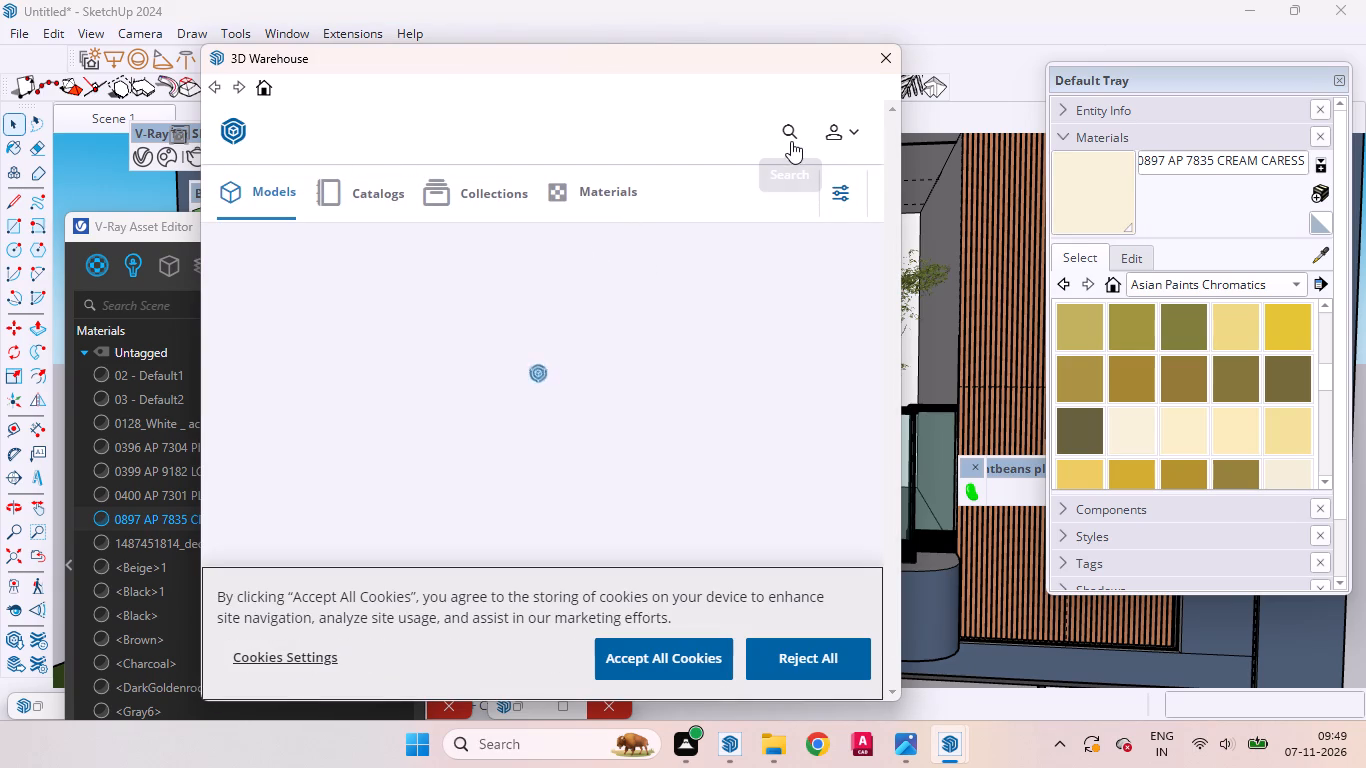
pyautogui.click(791, 140)
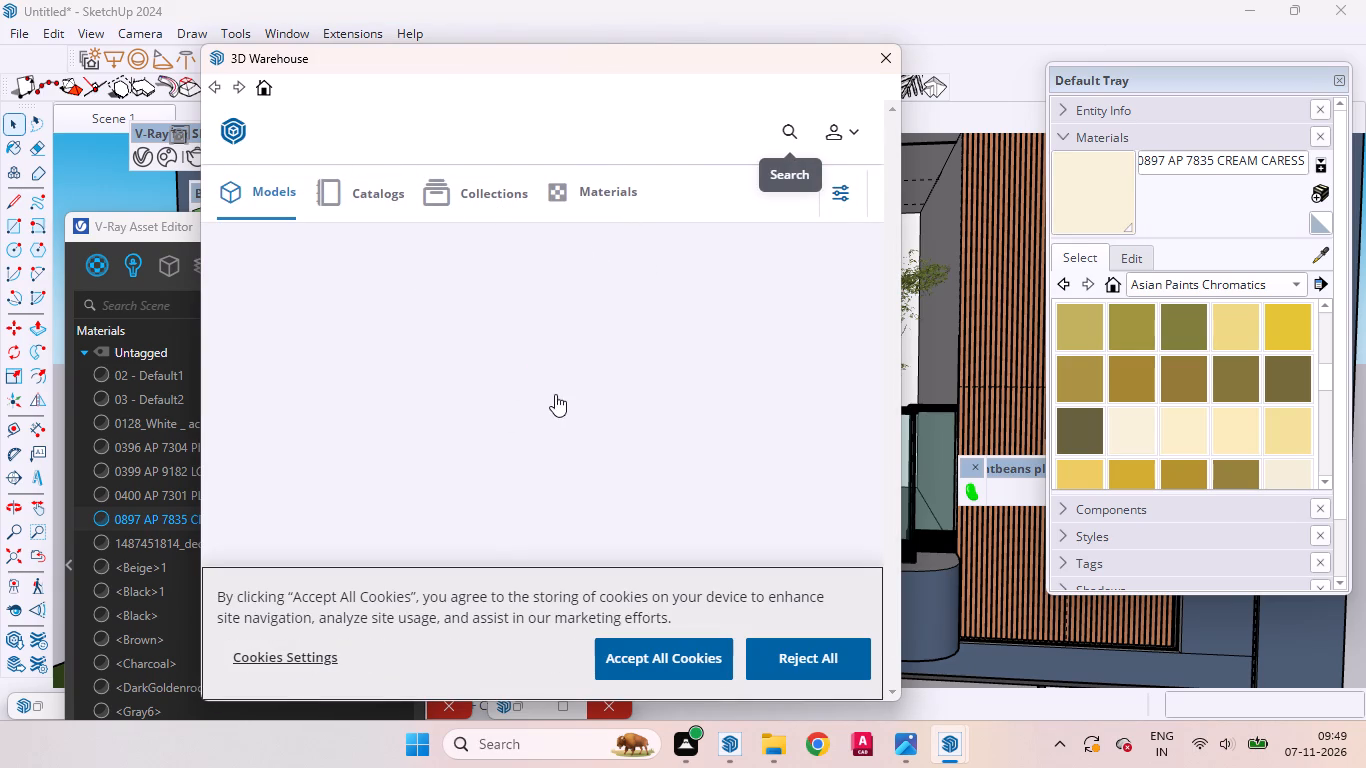
pyautogui.moveTo(281, 142); pyautogui.dragTo(275, 140)
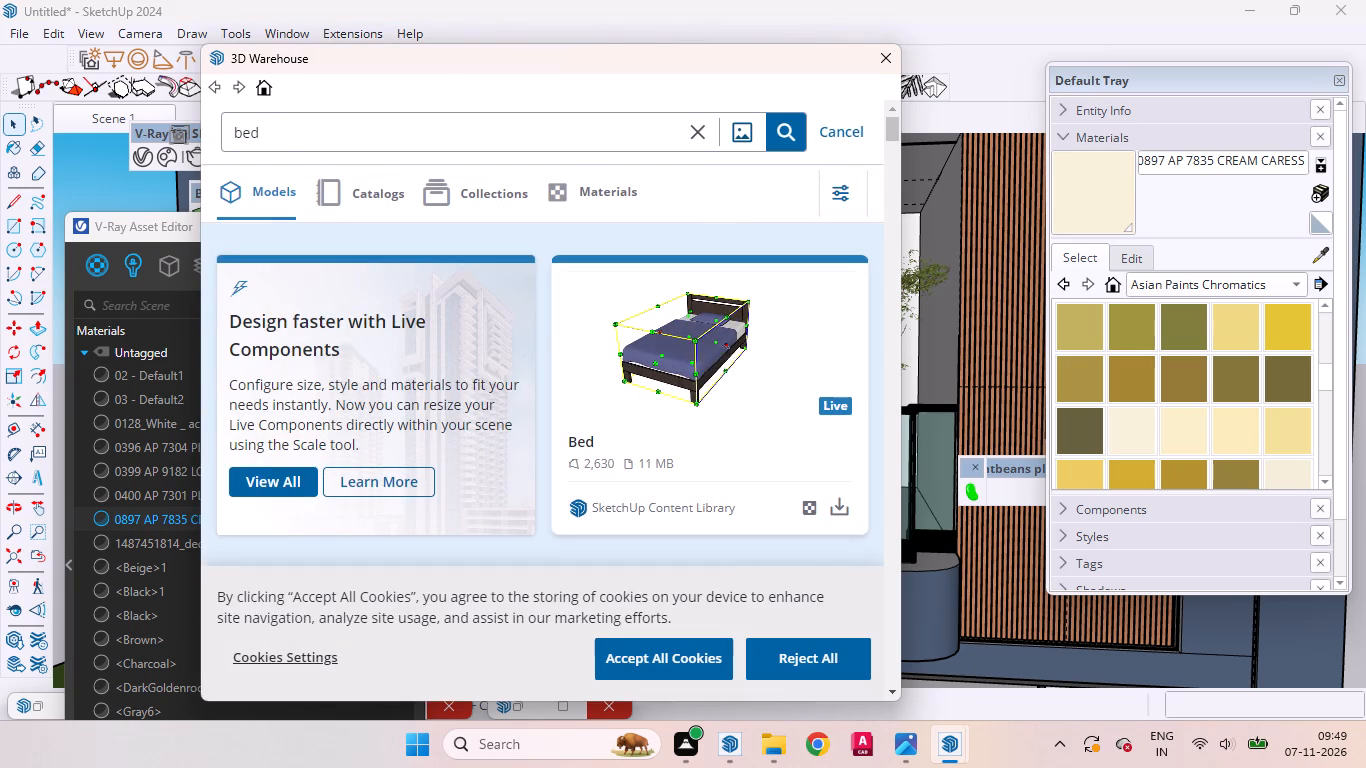
pyautogui.moveTo(275, 140); pyautogui.dragTo(219, 129)
pyautogui.press('Delete')
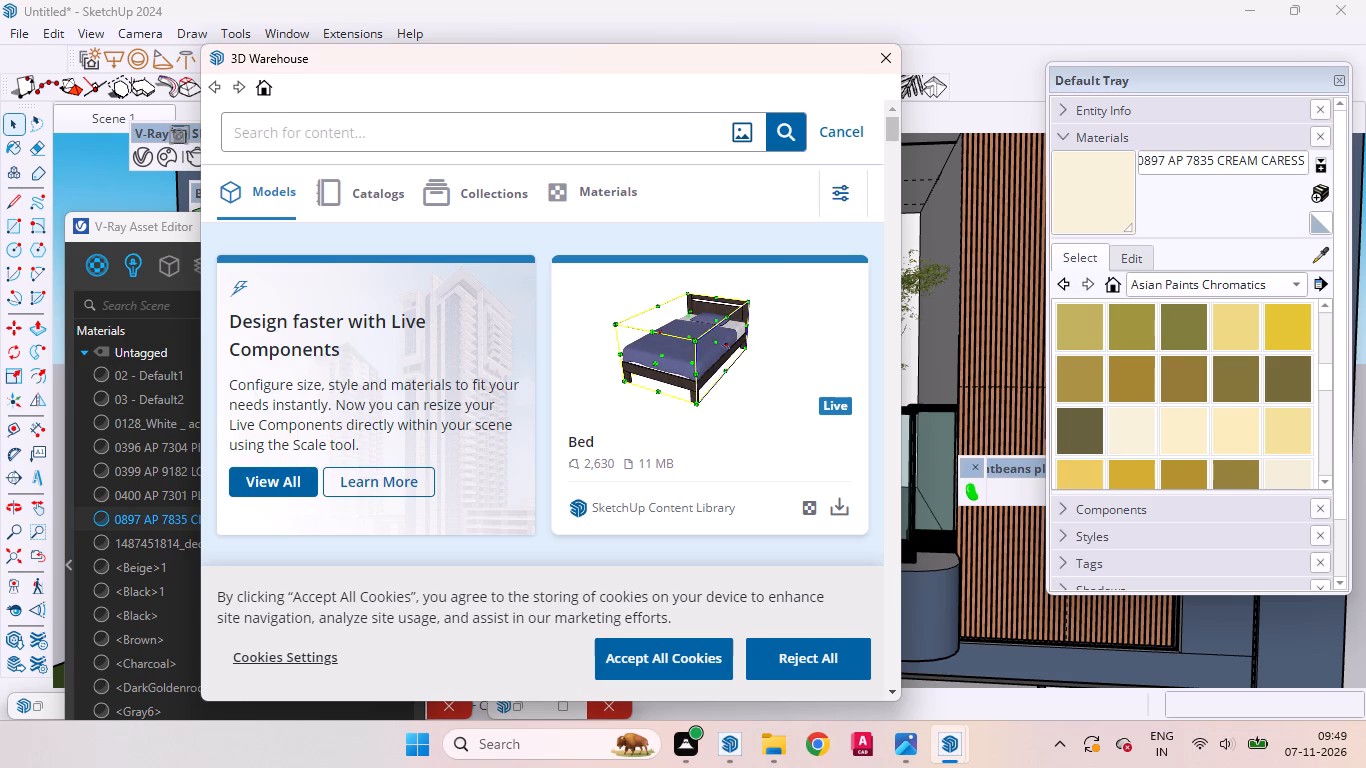
pyautogui.write('curtains')
pyautogui.press('Return')
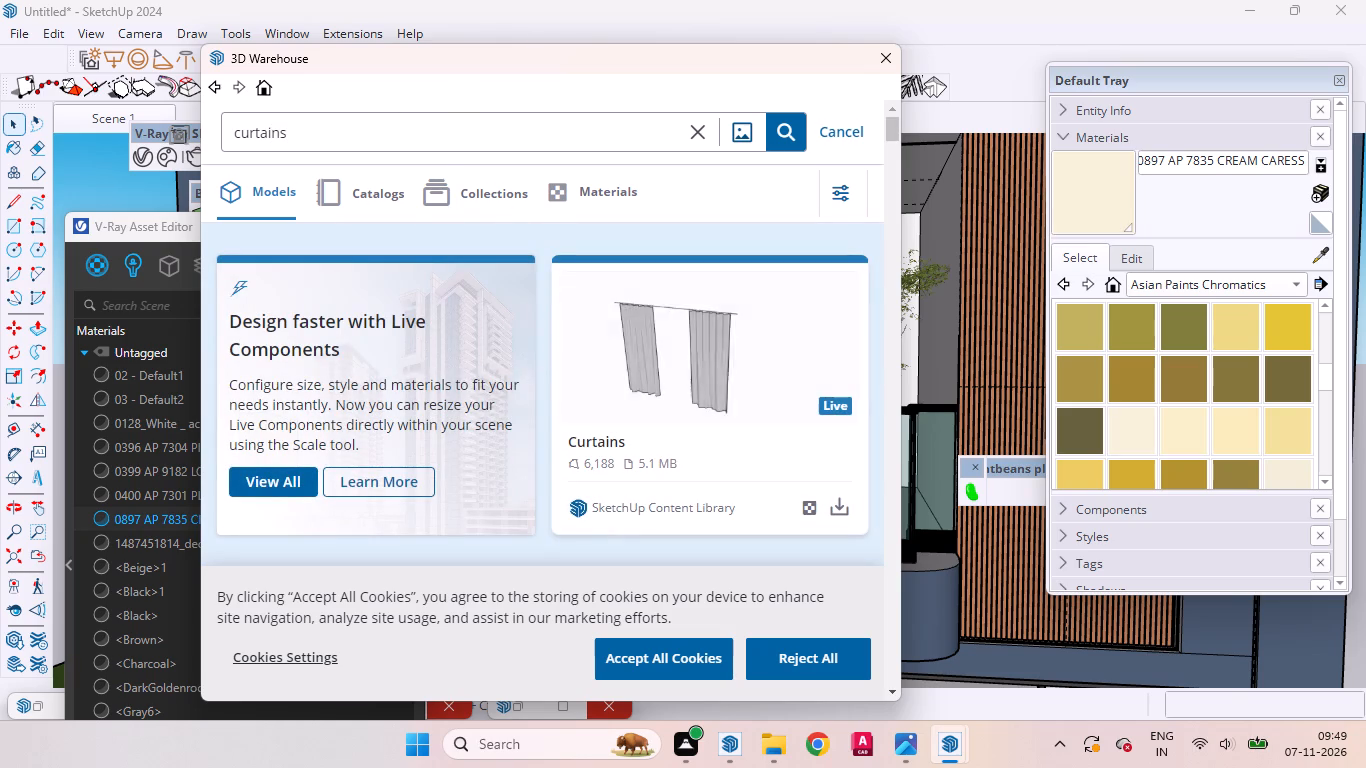
# Browse the curtain models and load the cream straight-panel "curtains" model (40 KB) directly into the house model, accepting the newer-version notice.
pyautogui.scroll(-1, 502, 453)
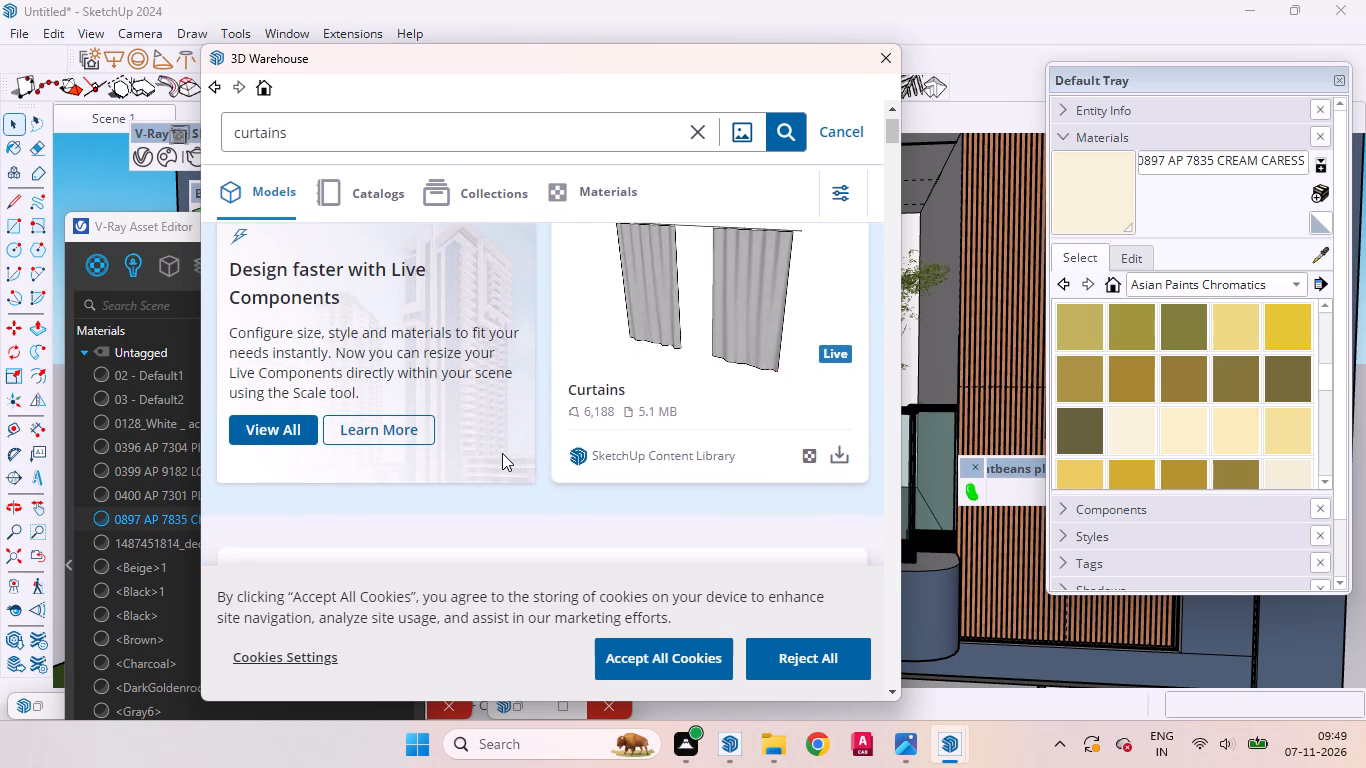
pyautogui.scroll(-3, 502, 453)
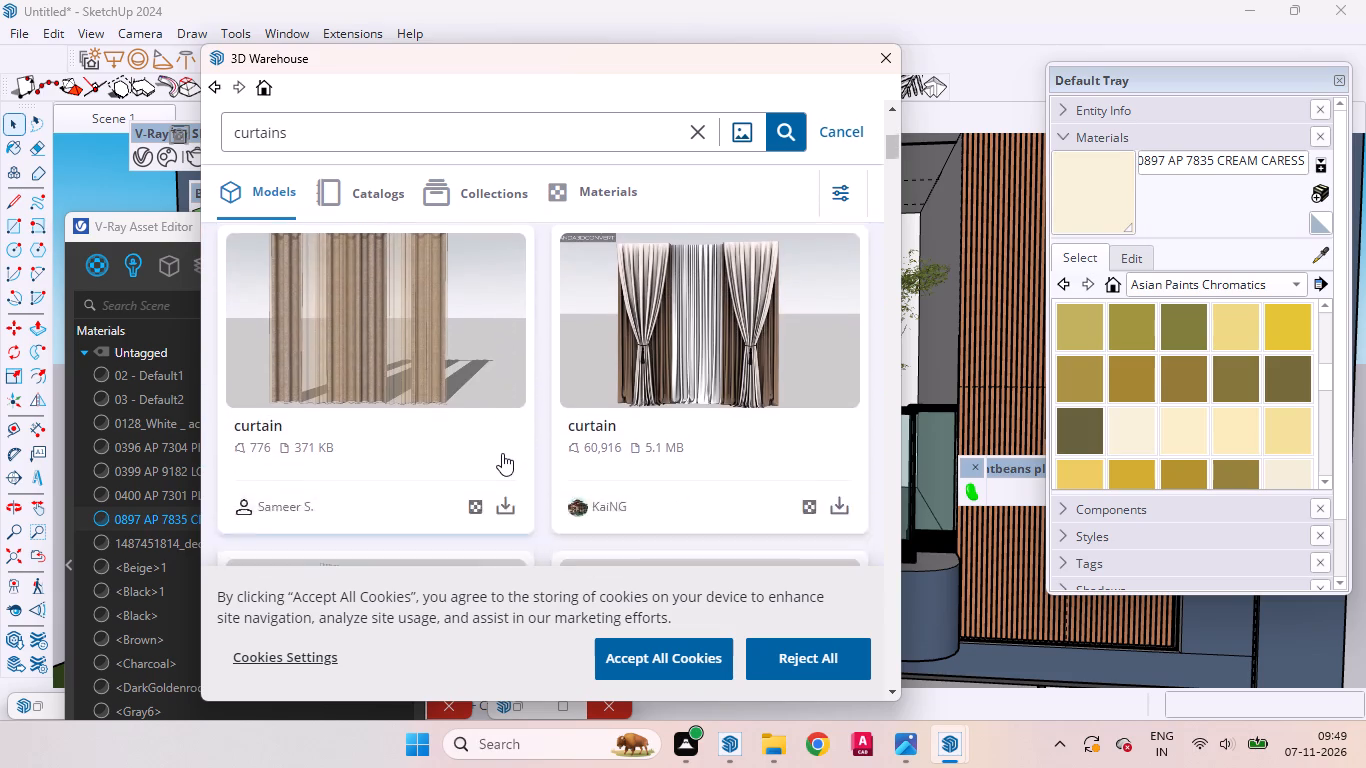
pyautogui.scroll(-3, 502, 453)
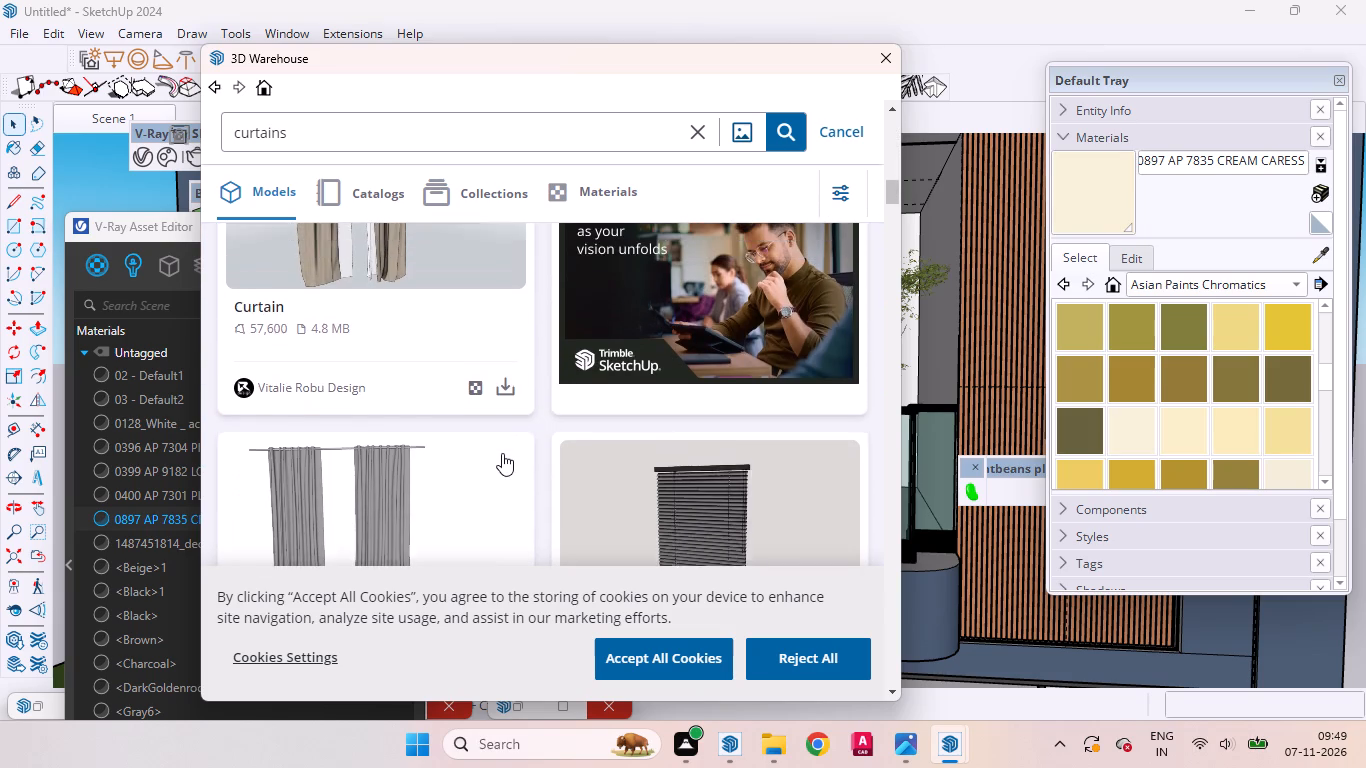
pyautogui.scroll(-2, 502, 453)
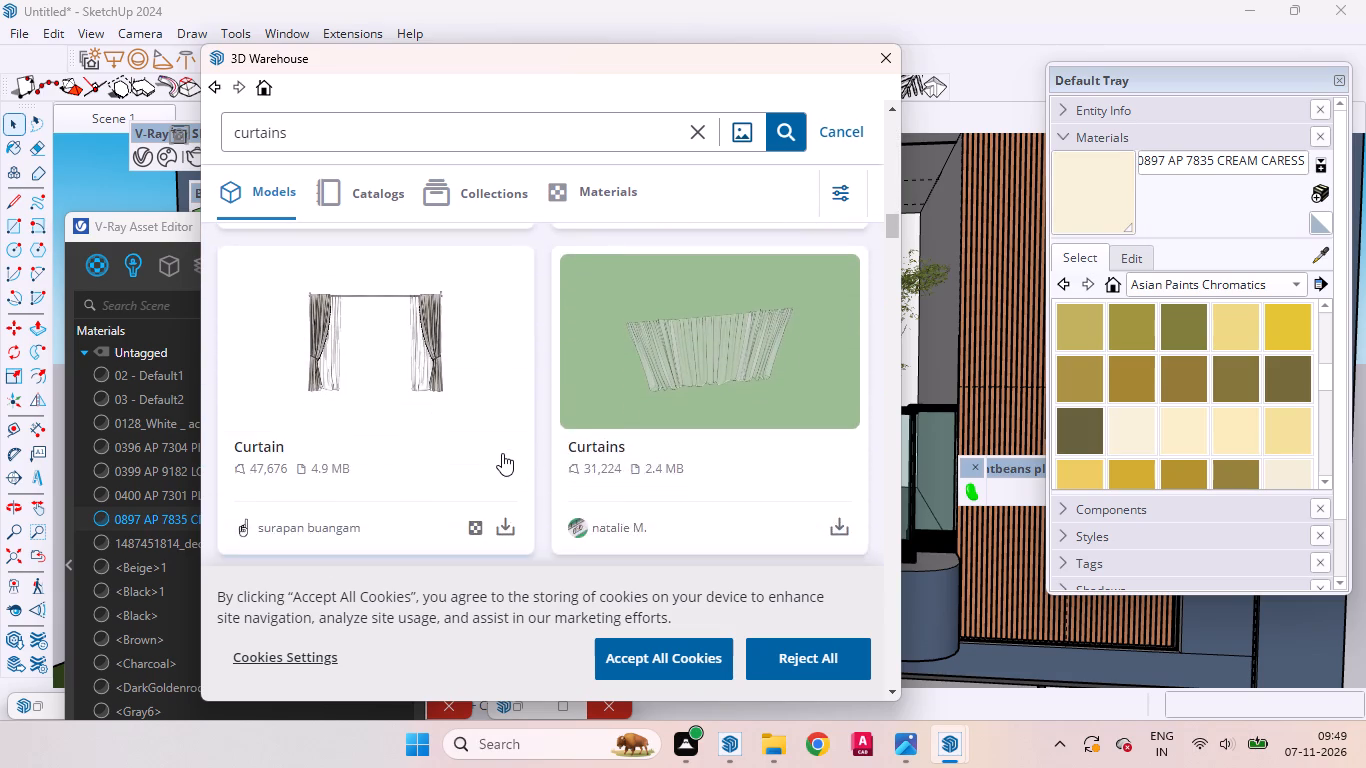
pyautogui.scroll(1, 502, 453)
pyautogui.scroll(-1, 502, 453)
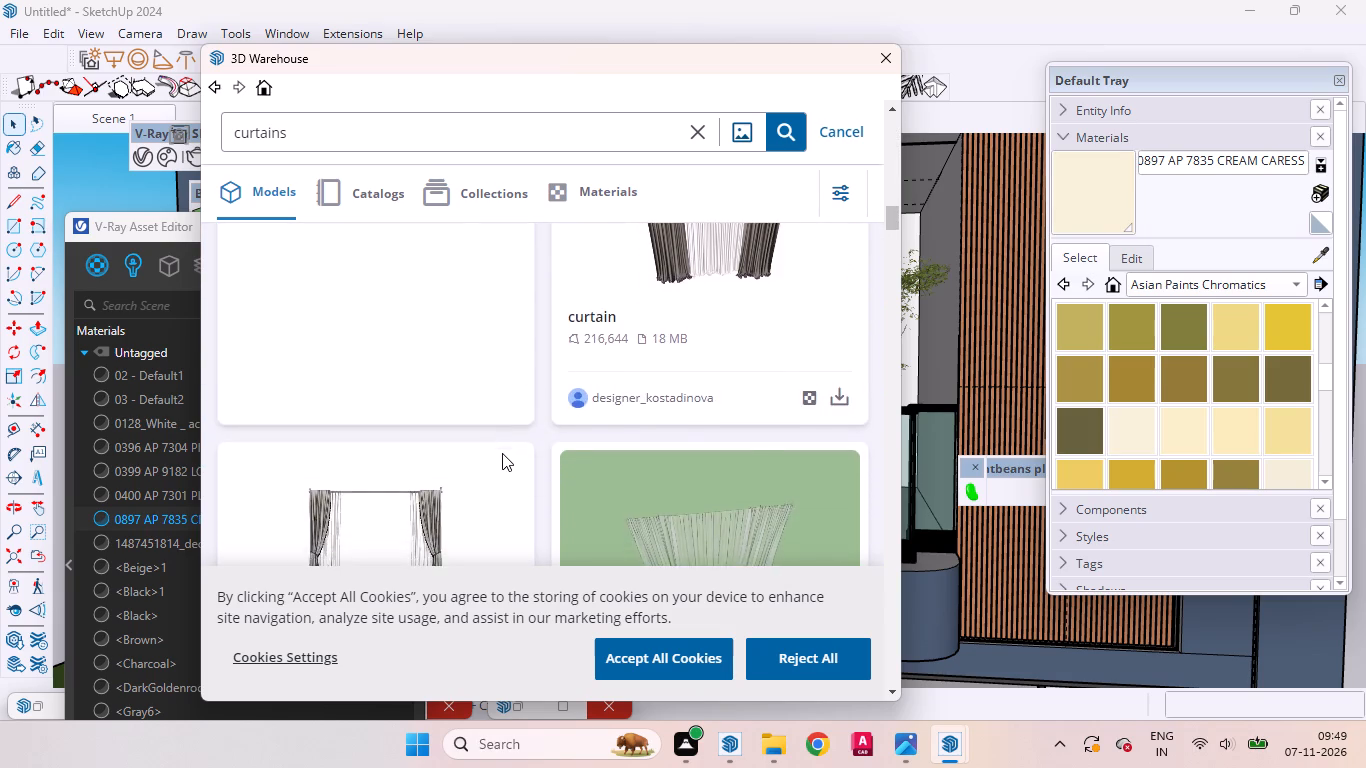
pyautogui.scroll(-2, 502, 453)
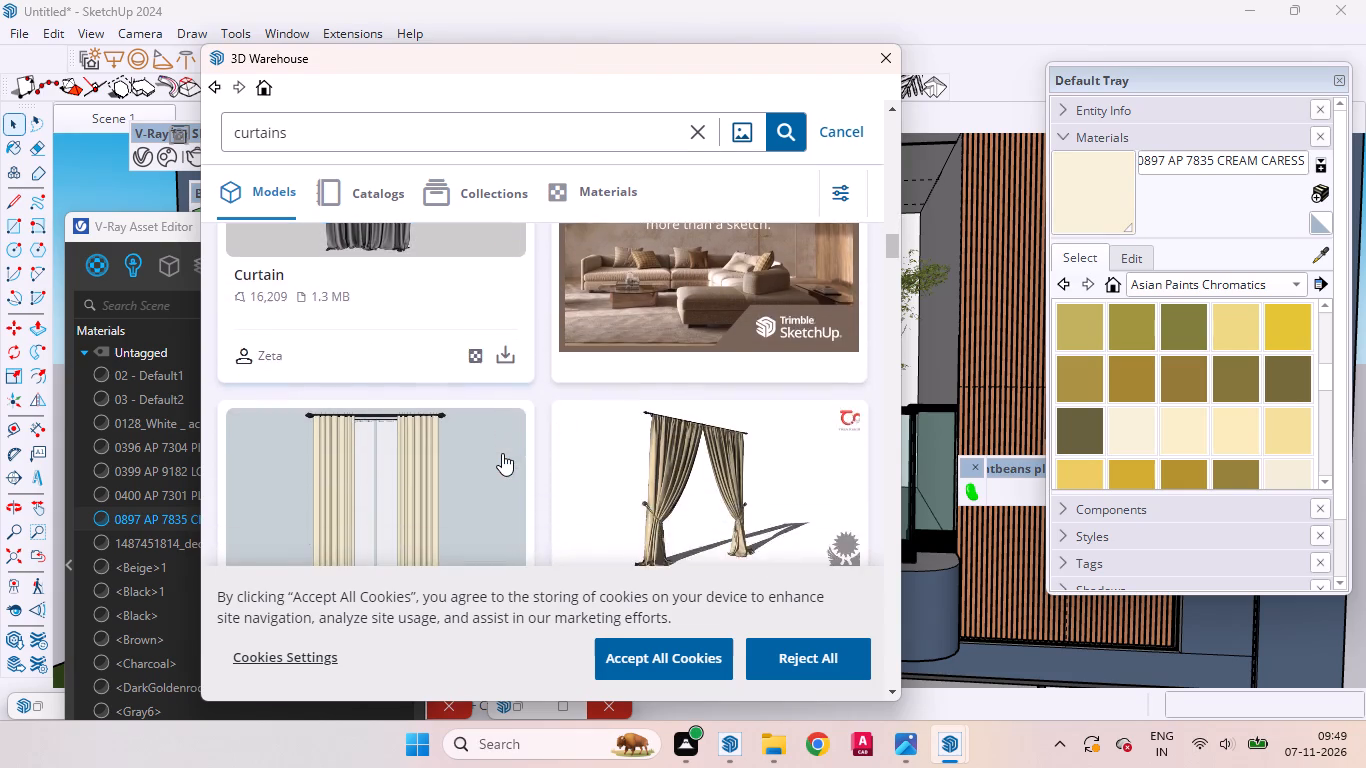
pyautogui.scroll(-1, 502, 453)
pyautogui.hscroll(1, 502, 453)
pyautogui.hscroll(-2, 502, 453)
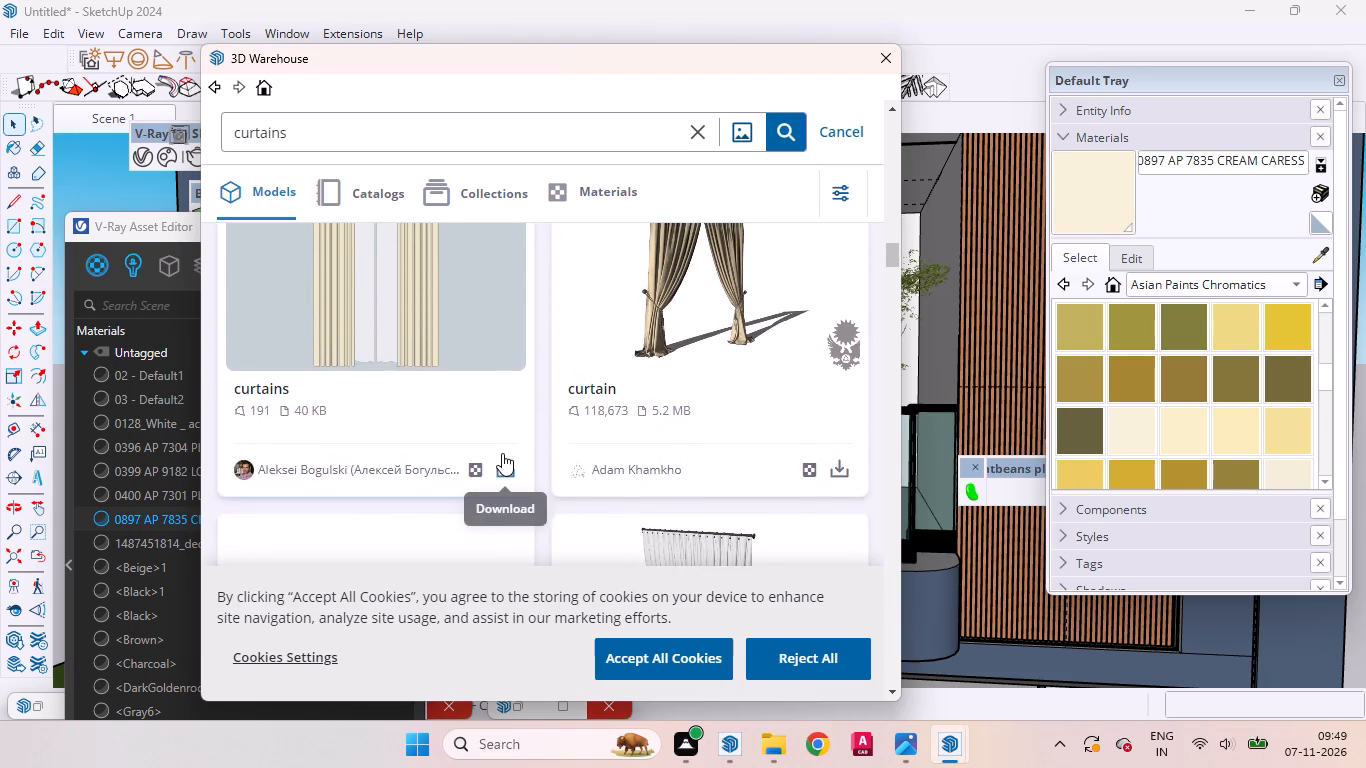
pyautogui.scroll(-1, 502, 453)
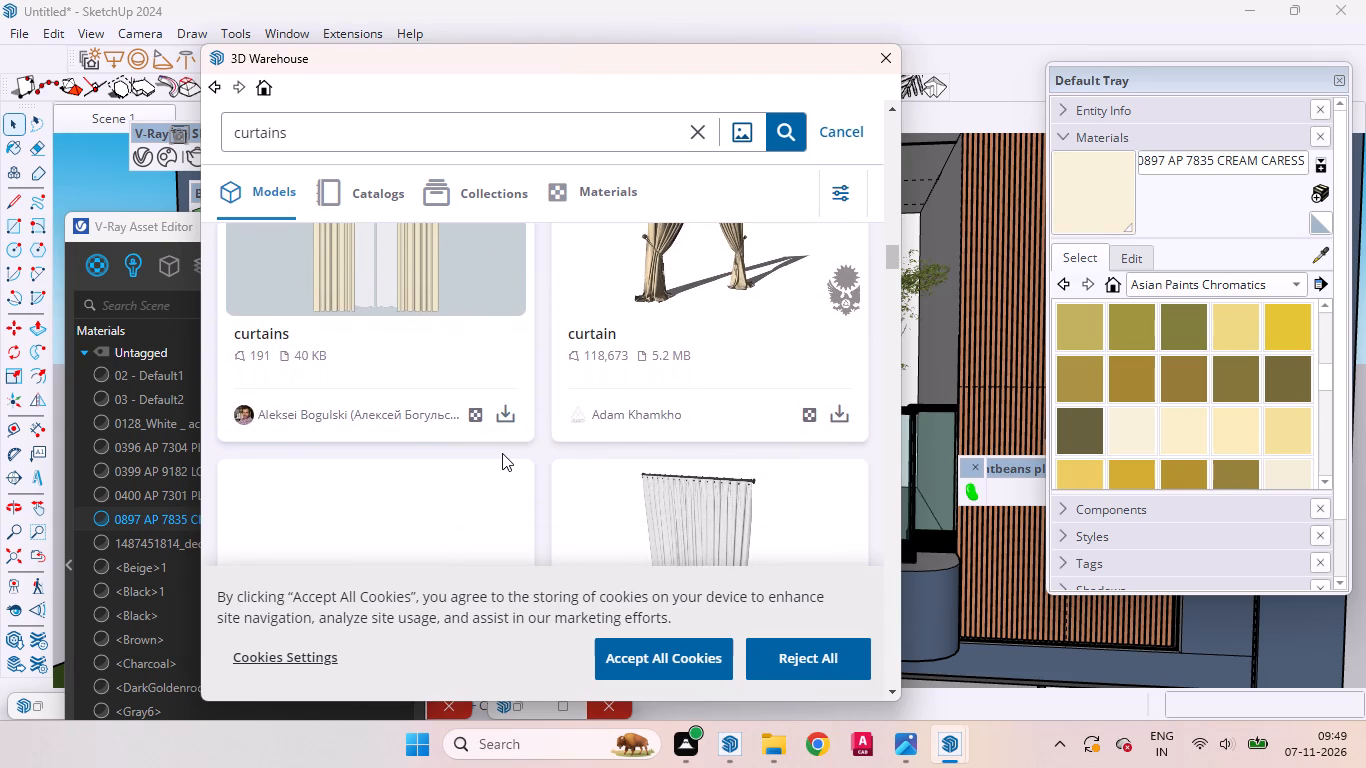
pyautogui.scroll(-1, 502, 453)
pyautogui.click(508, 385)
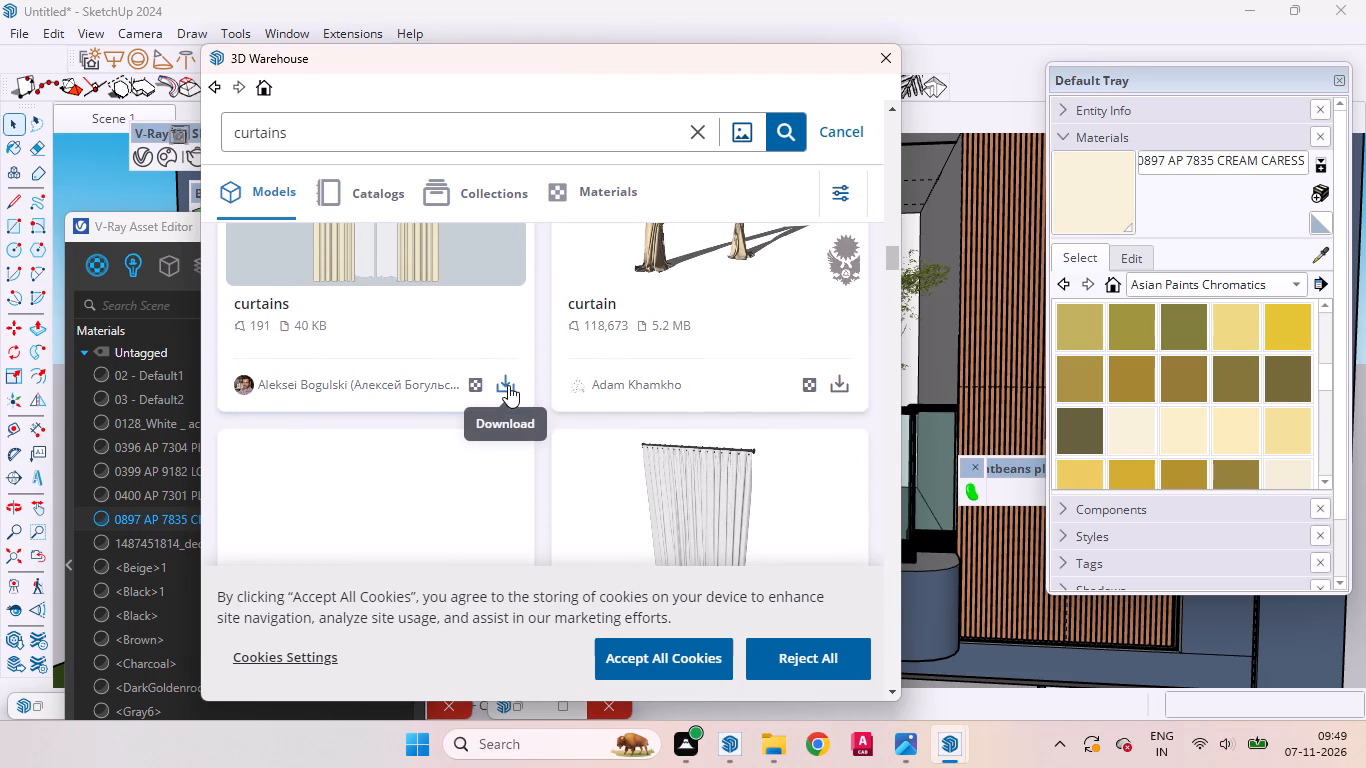
pyautogui.click(478, 395)
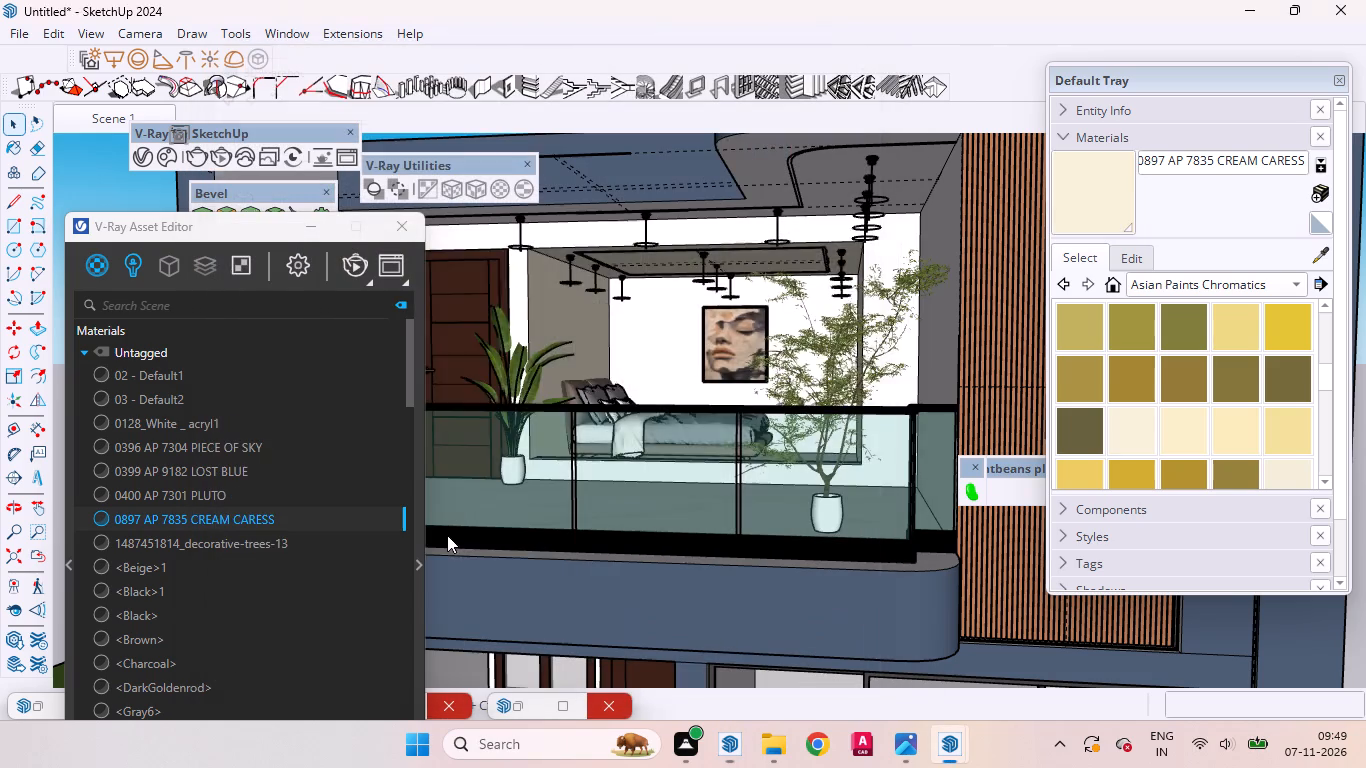
pyautogui.click(876, 414)
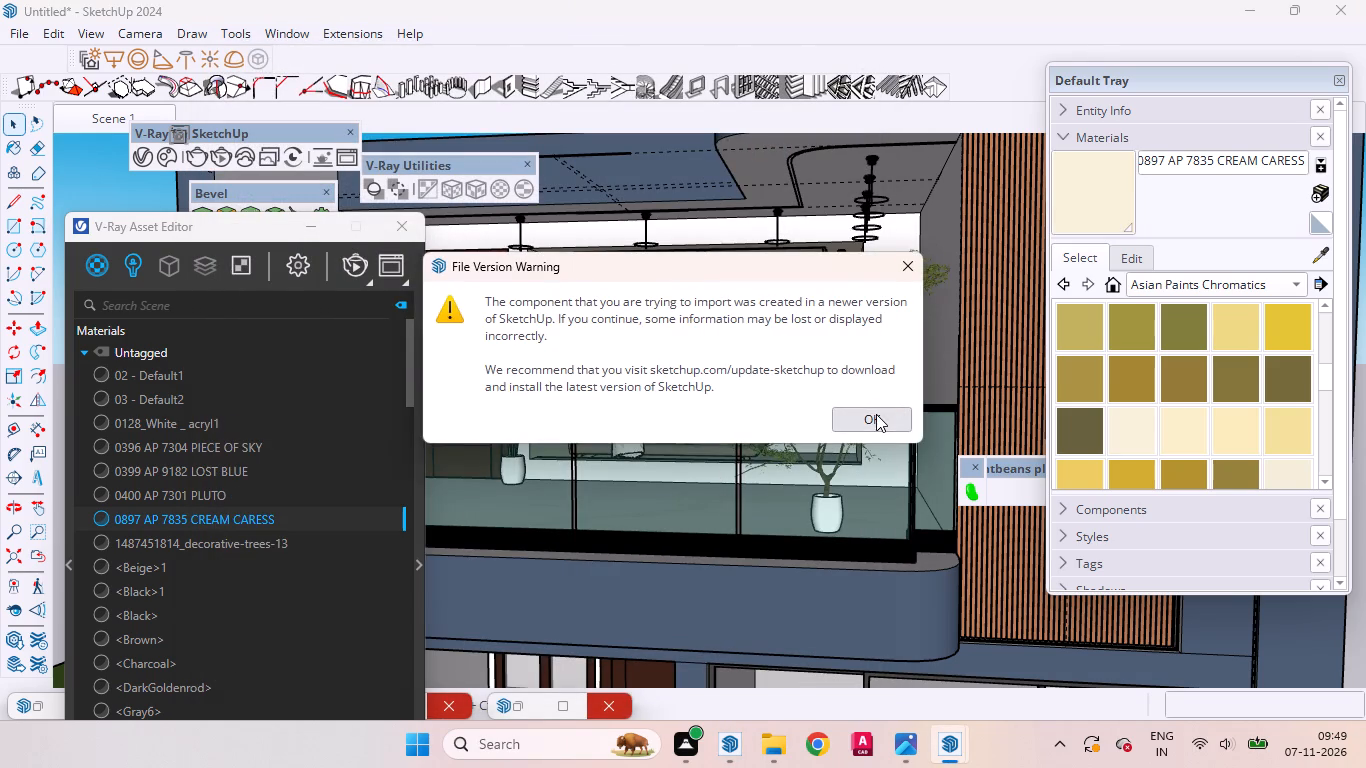
# Place the imported curtains component on the open ground outside the house, just beyond the side lawn.
pyautogui.scroll(-9, 770, 418)
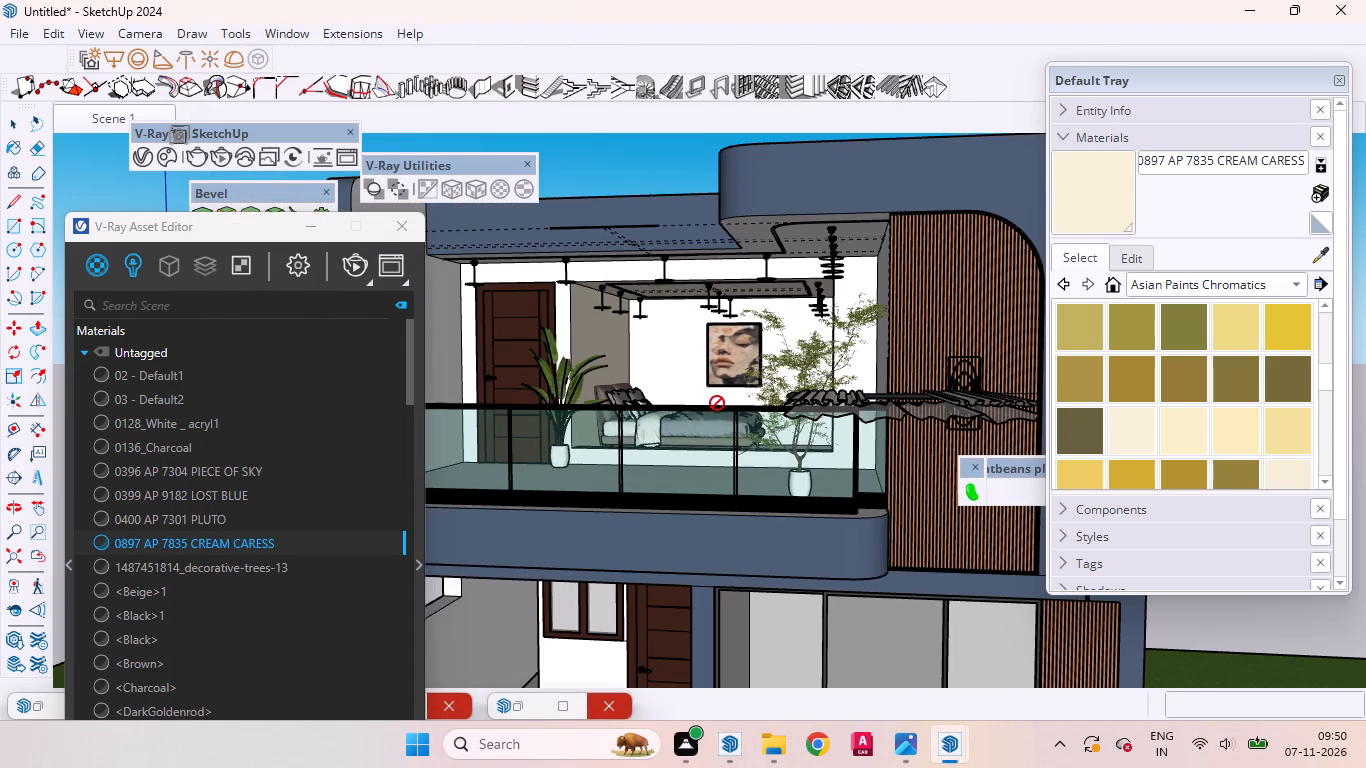
pyautogui.scroll(-7, 717, 403)
pyautogui.scroll(-19, 747, 510)
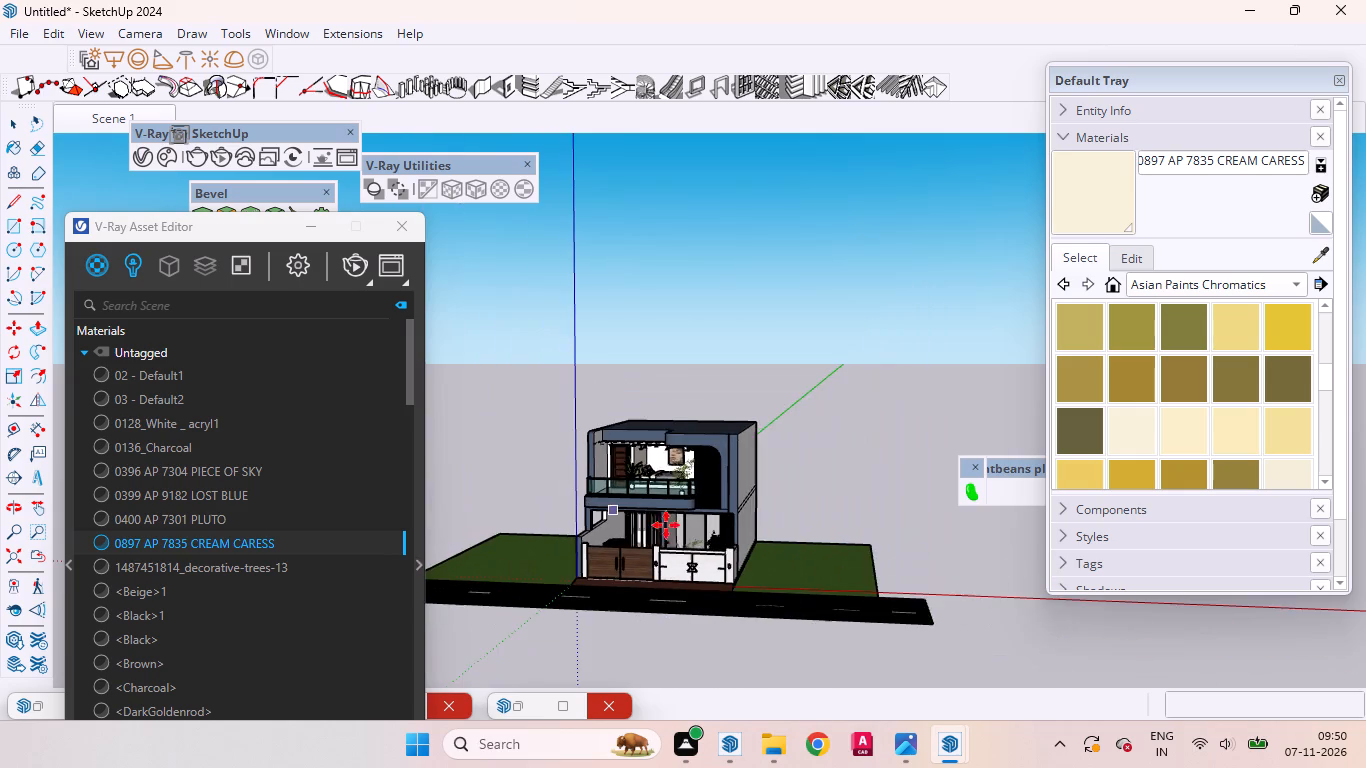
pyautogui.scroll(9, 826, 535)
pyautogui.scroll(-1, 763, 540)
pyautogui.scroll(1, 763, 540)
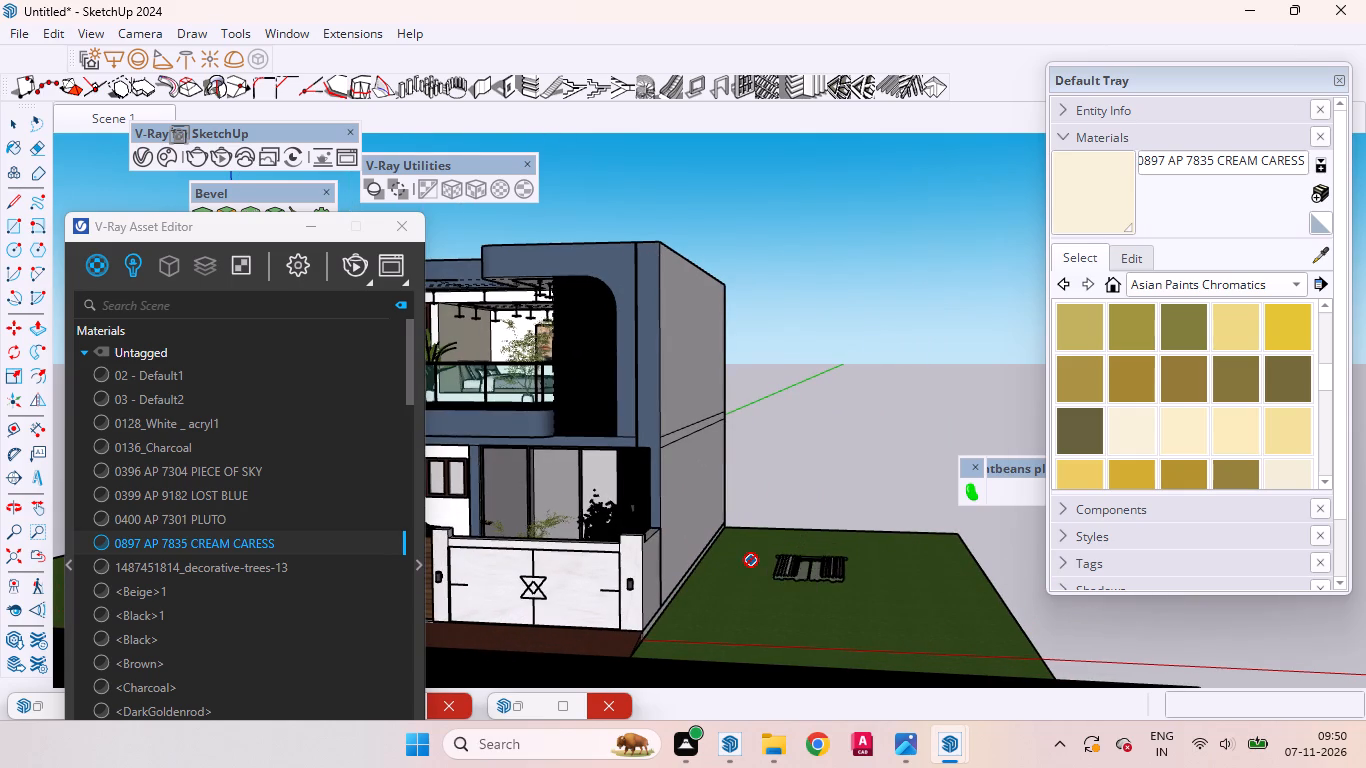
pyautogui.click(751, 560)
pyautogui.click(762, 565)
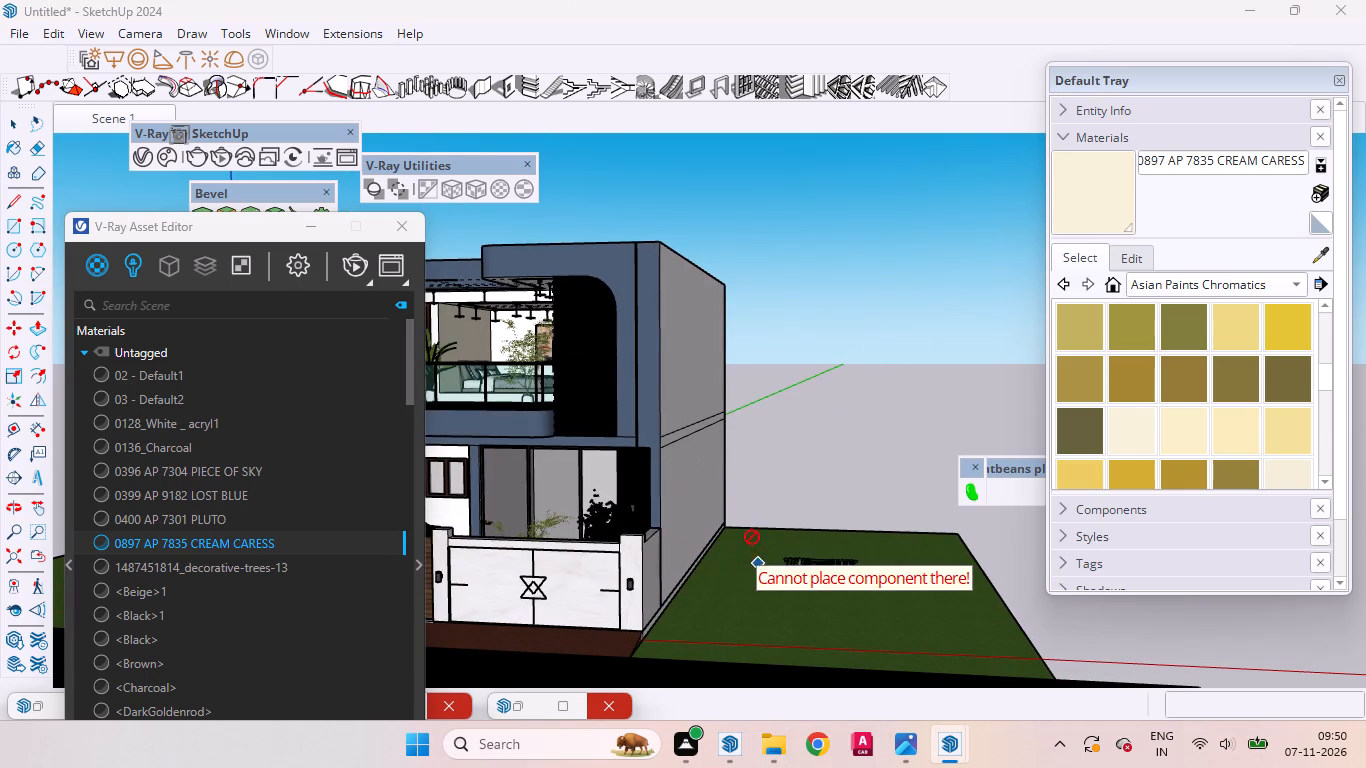
pyautogui.scroll(-7, 763, 471)
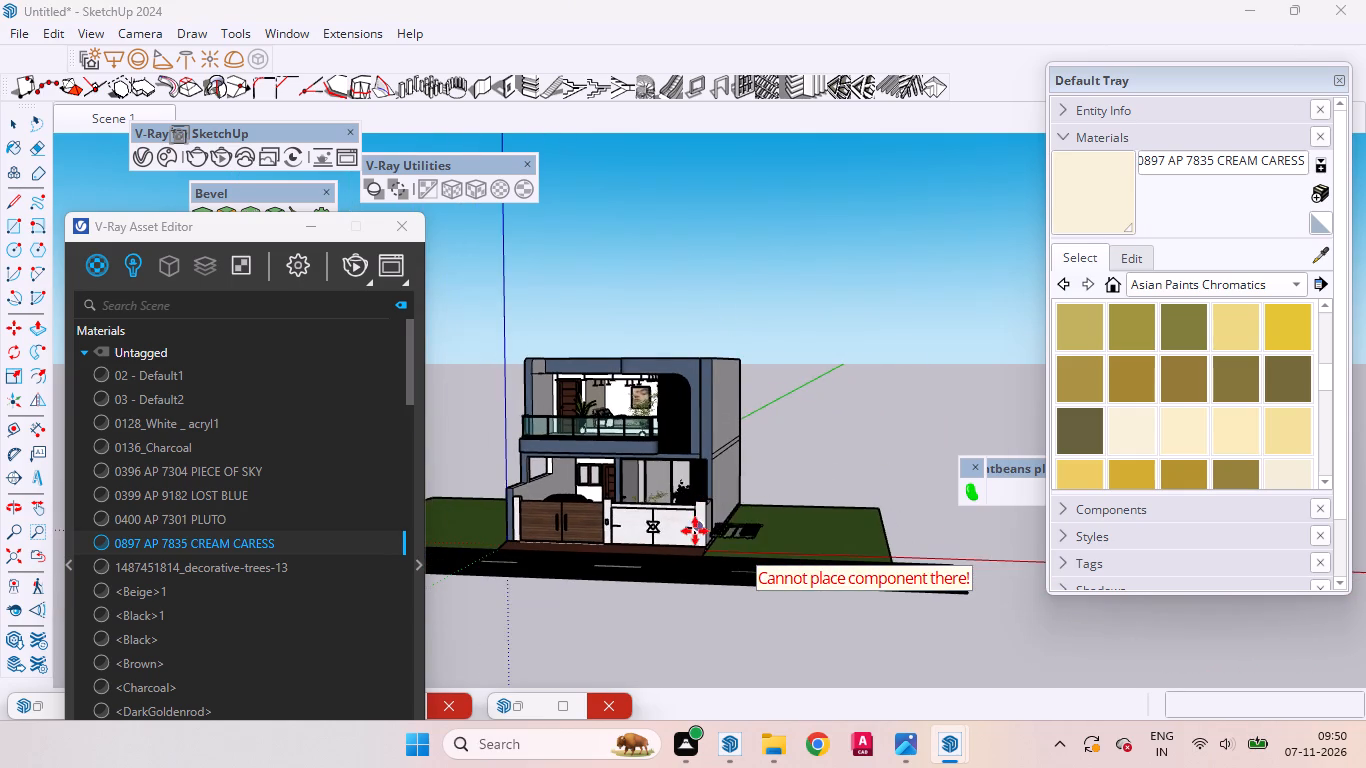
pyautogui.scroll(4, 694, 532)
pyautogui.scroll(-10, 677, 569)
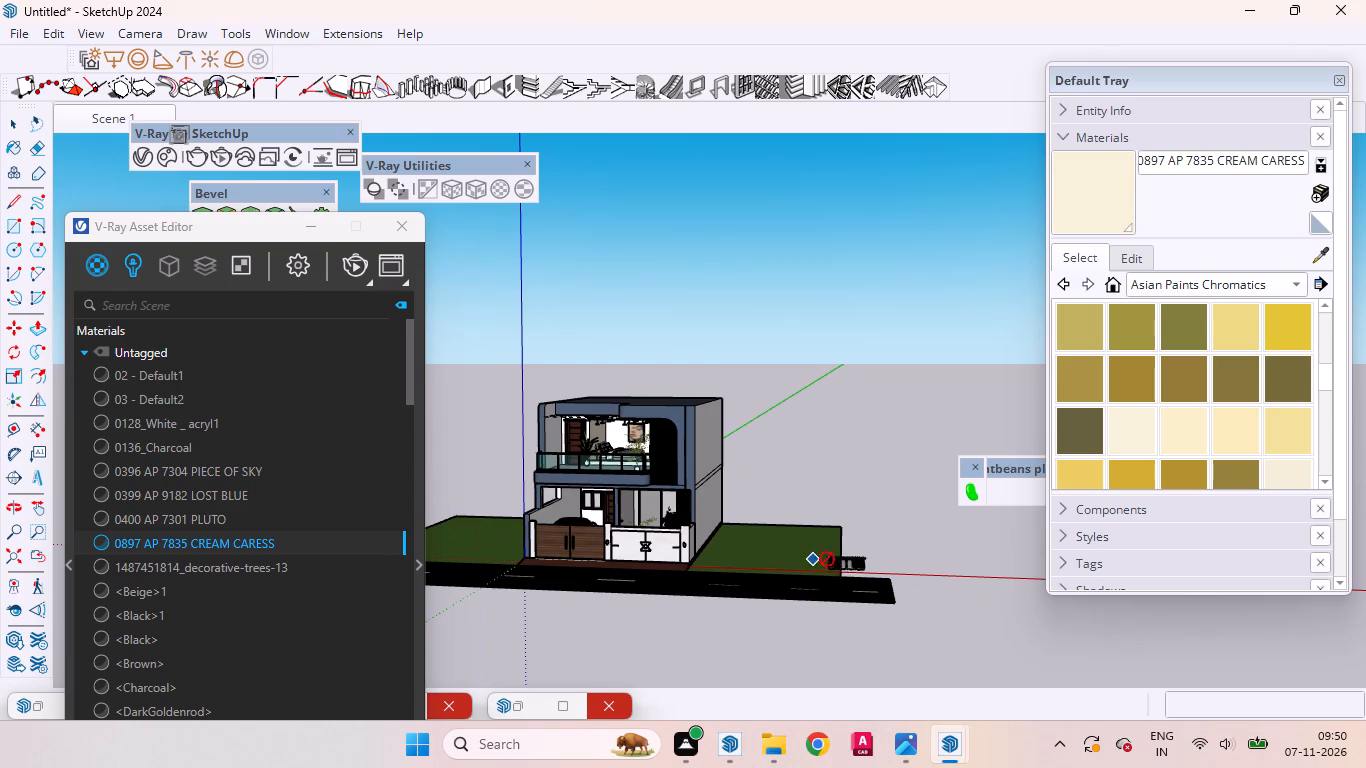
pyautogui.click(863, 549)
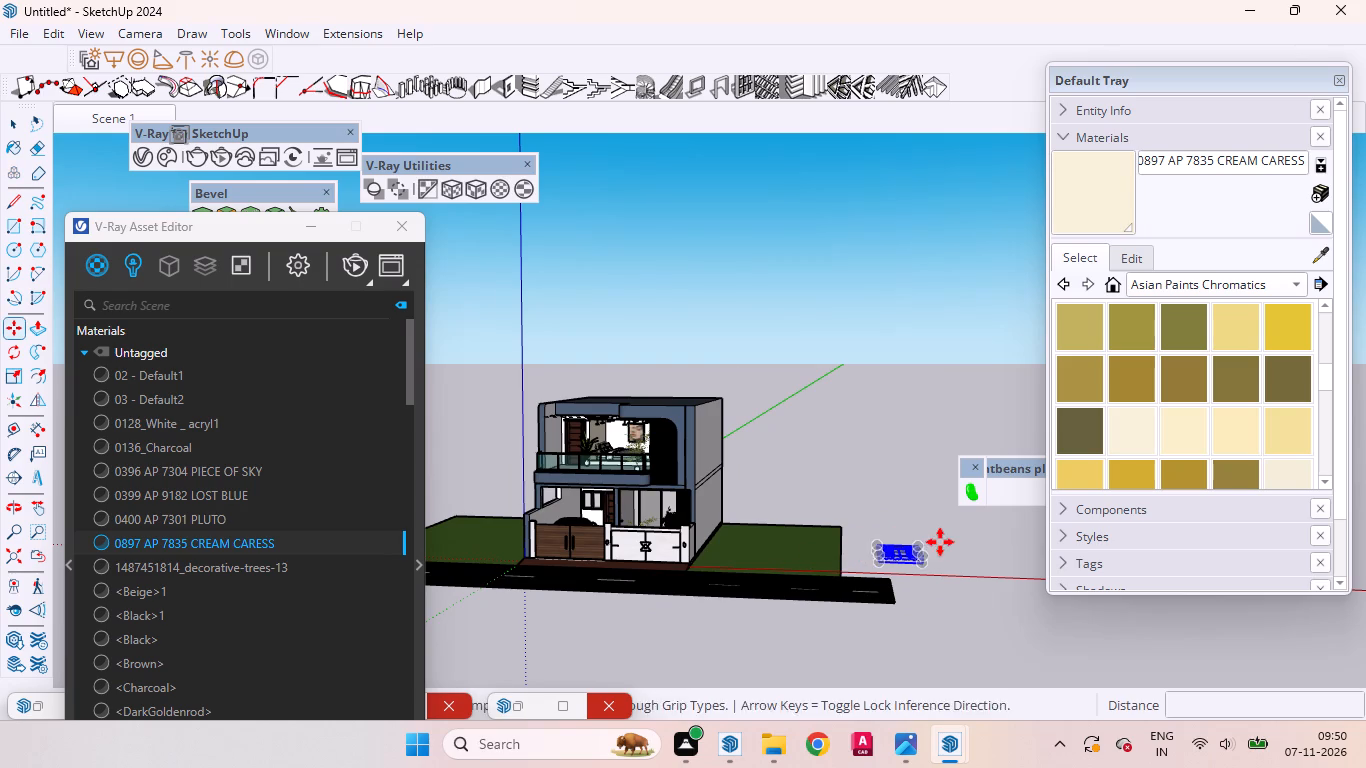
pyautogui.press('space')
# Explode the curtains component lying beside the lawn and clear the selection.
pyautogui.scroll(4, 880, 523)
pyautogui.moveTo(890, 588); pyautogui.dragTo(588, 612, button='middle')
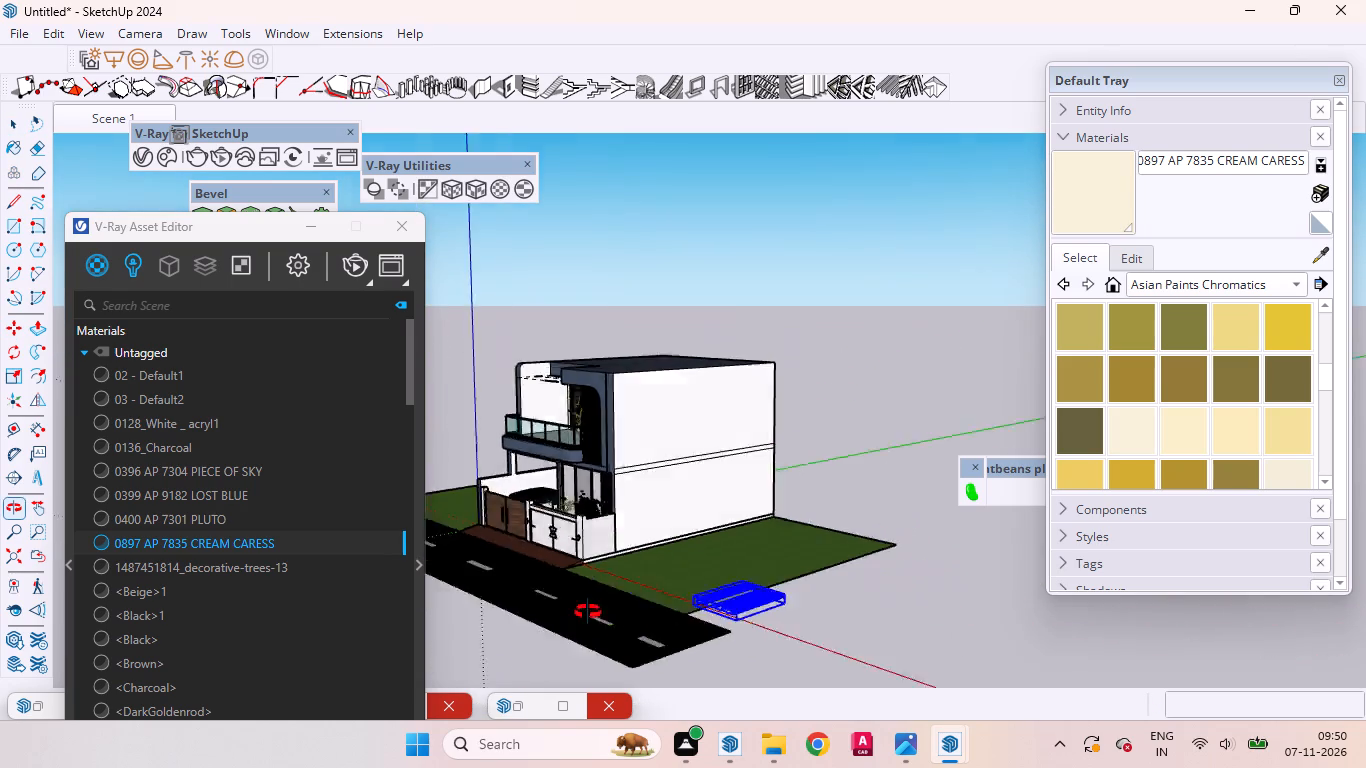
pyautogui.moveTo(588, 612); pyautogui.dragTo(586, 612, button='middle')
pyautogui.scroll(7, 589, 608)
pyautogui.scroll(-1, 677, 650)
pyautogui.scroll(5, 677, 650)
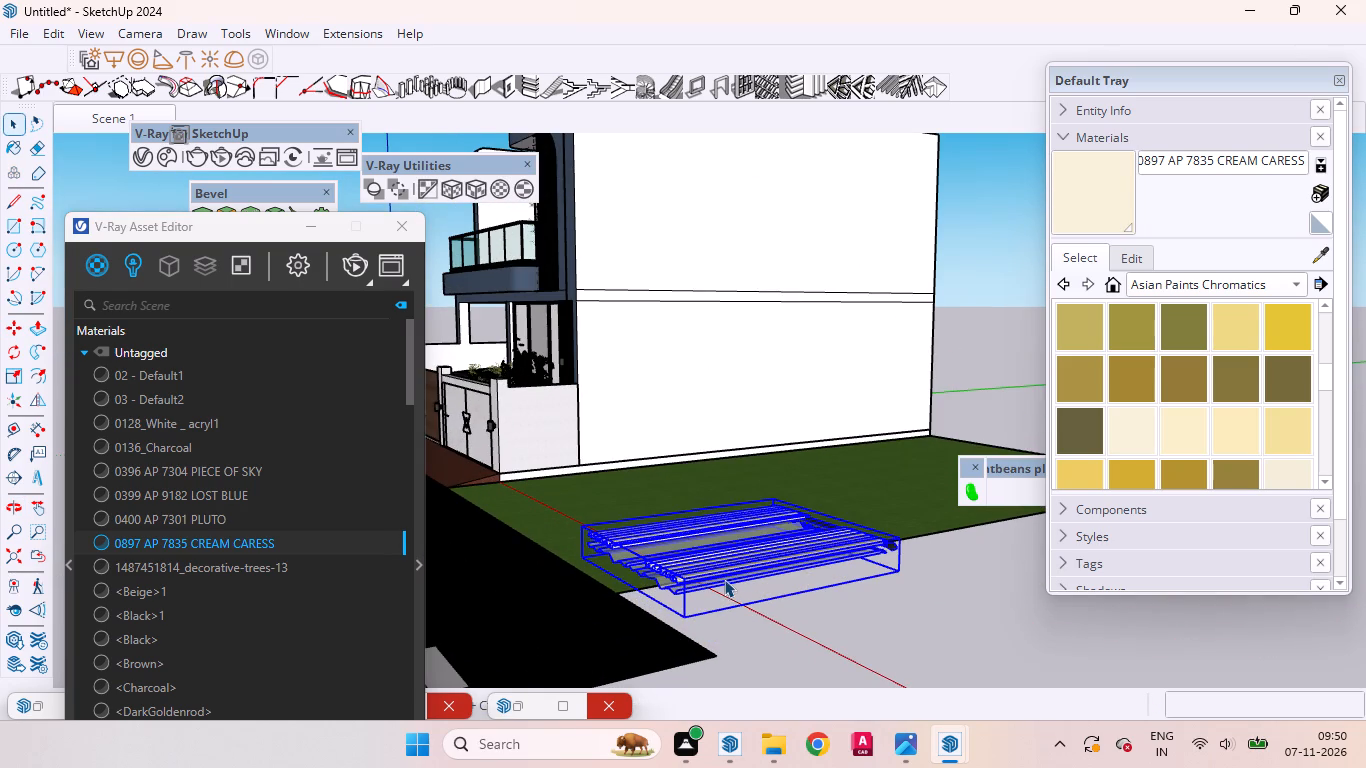
pyautogui.click(722, 577)
pyautogui.rightClick(722, 577)
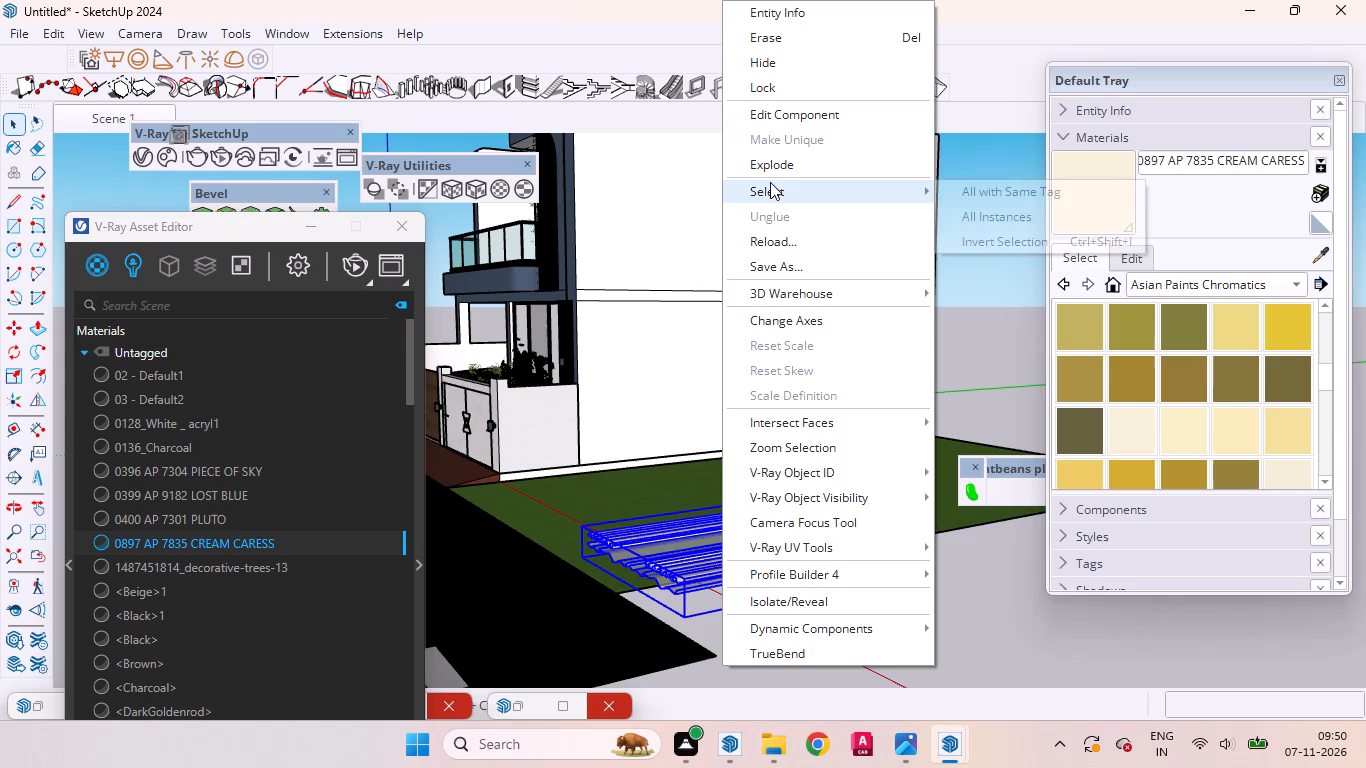
pyautogui.click(771, 174)
pyautogui.click(899, 651)
pyautogui.scroll(-2, 711, 438)
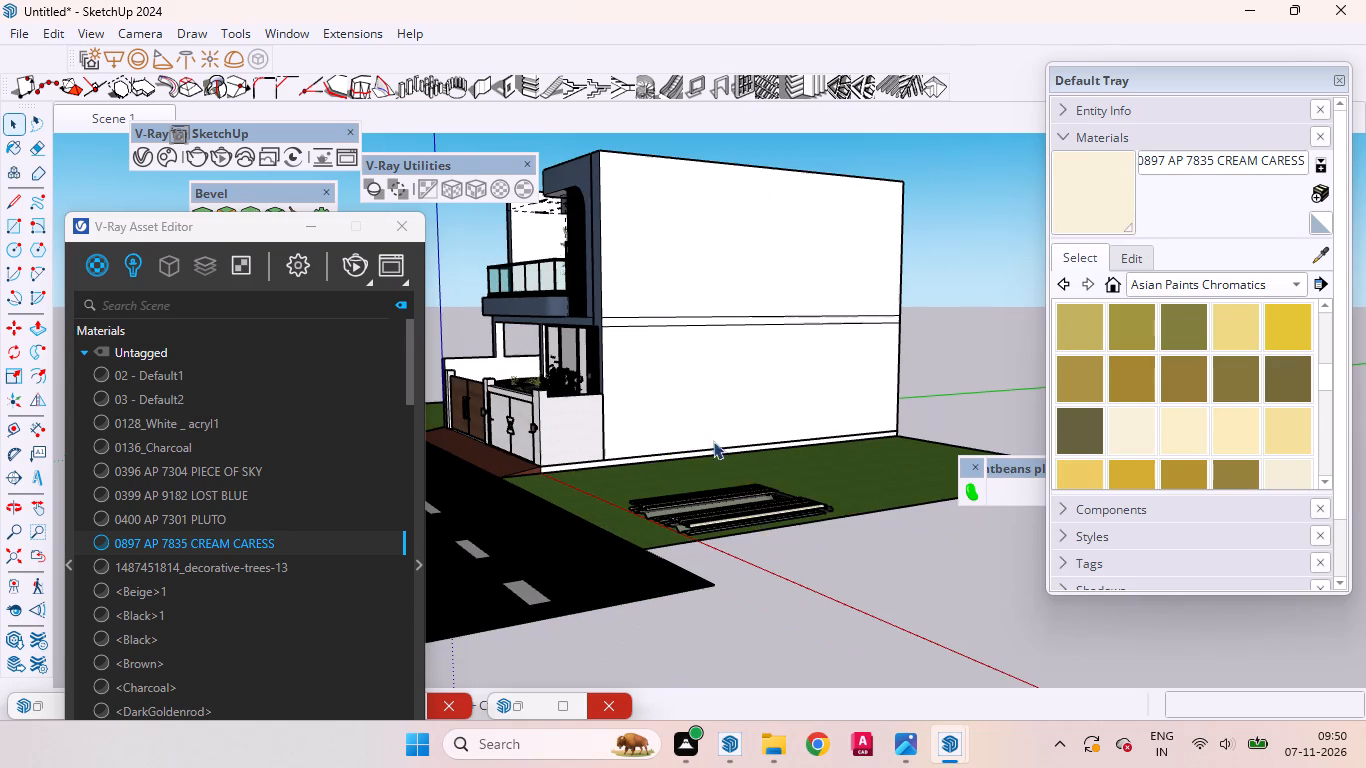
# Undo the explosion and the placement of the curtains component beside the side lawn.
pyautogui.click(755, 511)
pyautogui.scroll(4, 756, 526)
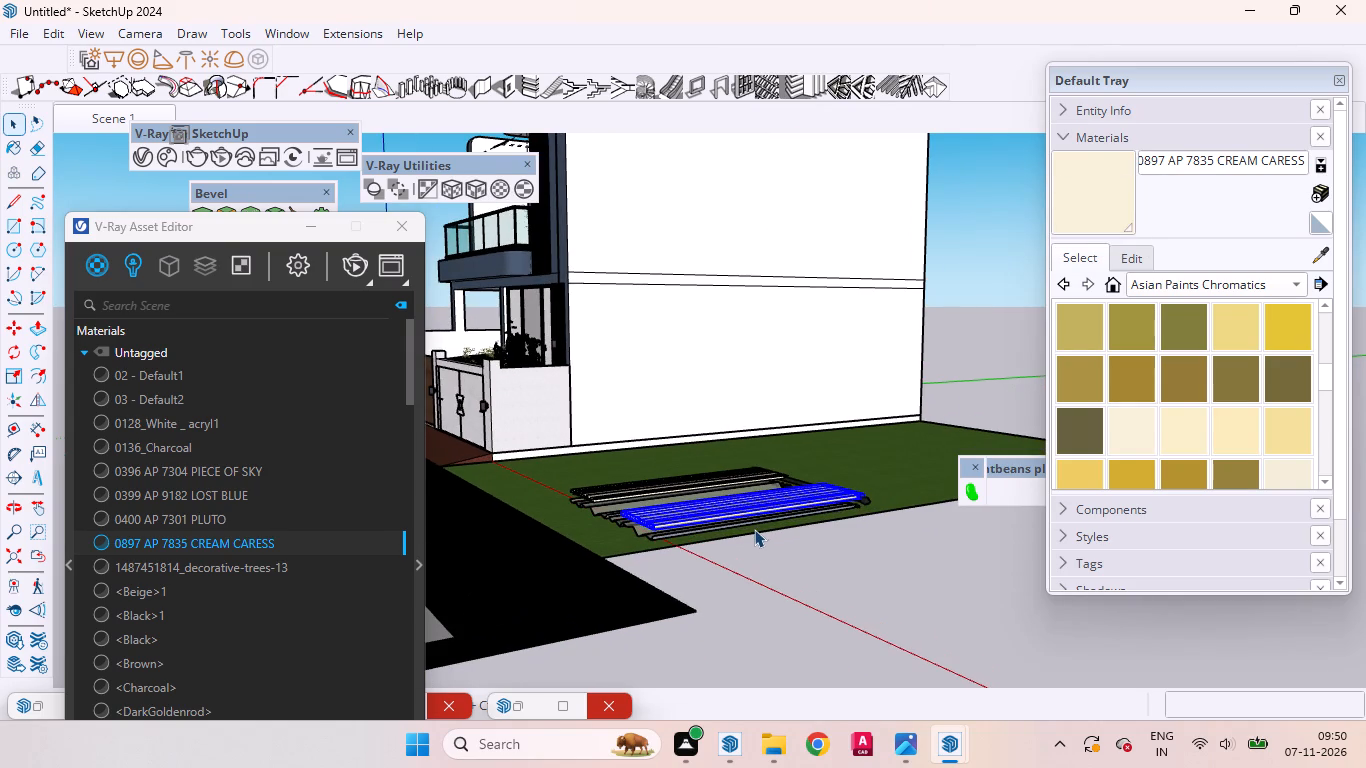
pyautogui.hotkey('ctrl', 'z')
pyautogui.hotkey('ctrl', 'z')
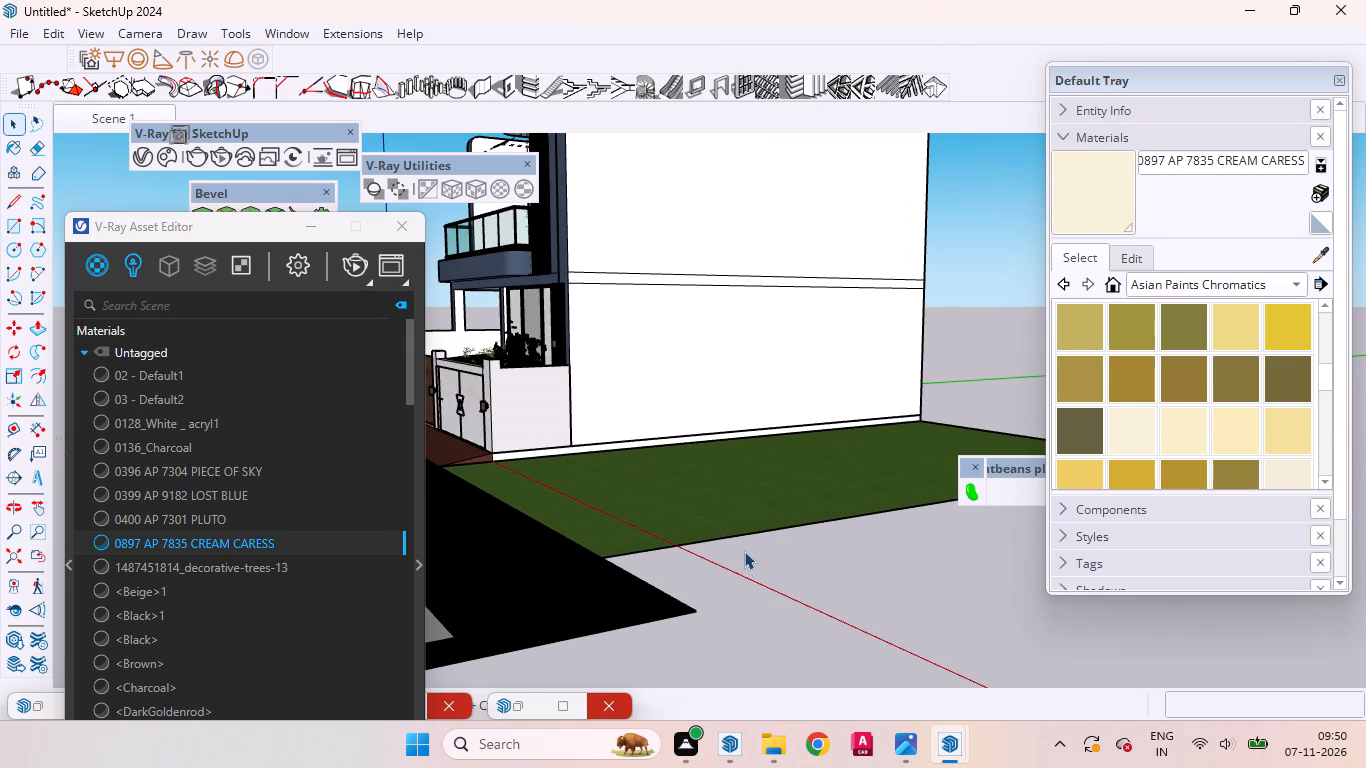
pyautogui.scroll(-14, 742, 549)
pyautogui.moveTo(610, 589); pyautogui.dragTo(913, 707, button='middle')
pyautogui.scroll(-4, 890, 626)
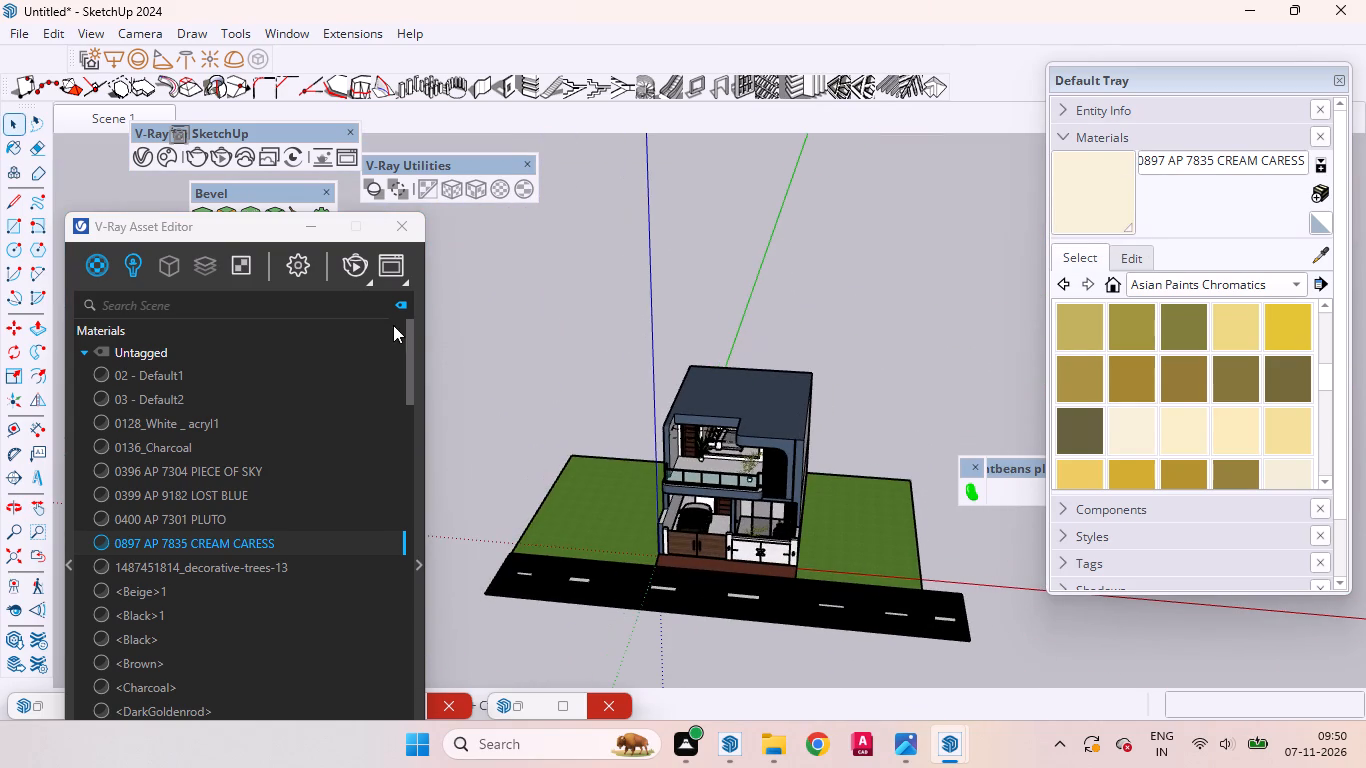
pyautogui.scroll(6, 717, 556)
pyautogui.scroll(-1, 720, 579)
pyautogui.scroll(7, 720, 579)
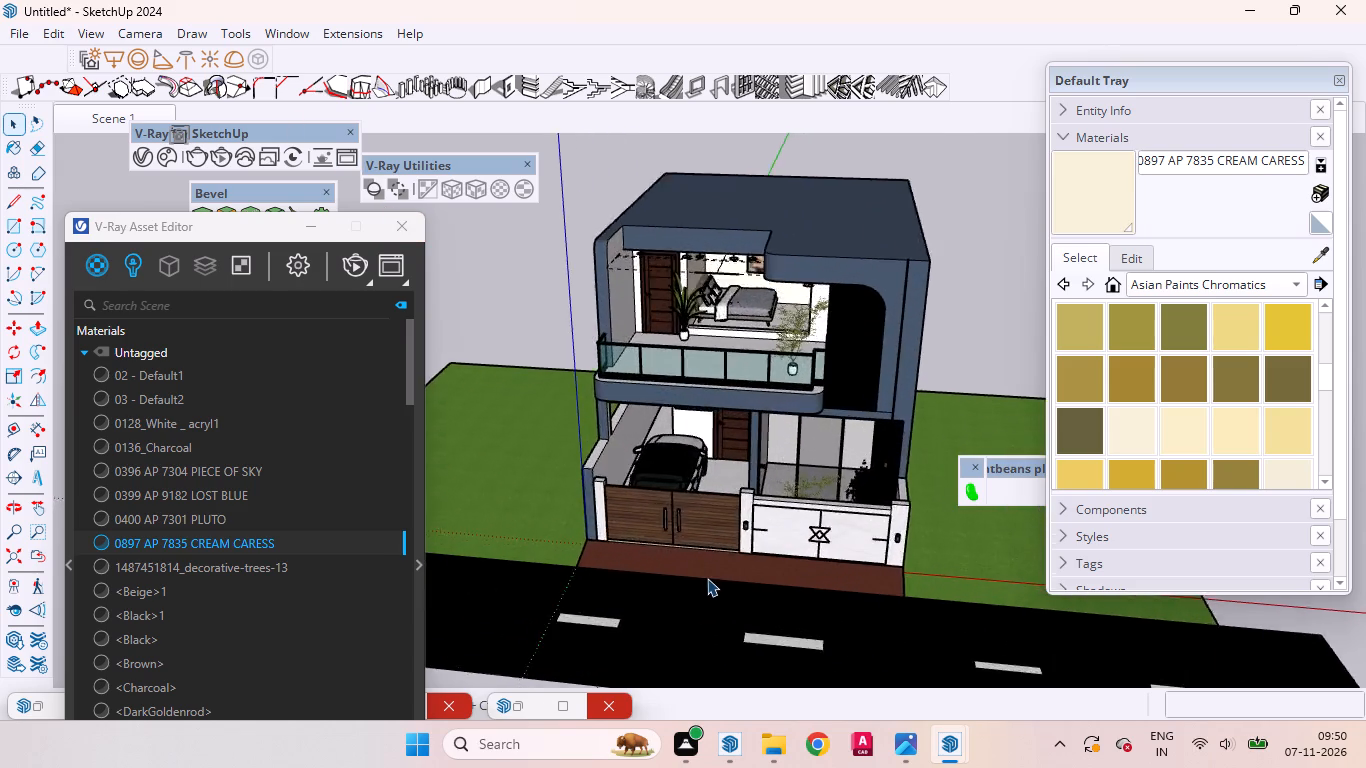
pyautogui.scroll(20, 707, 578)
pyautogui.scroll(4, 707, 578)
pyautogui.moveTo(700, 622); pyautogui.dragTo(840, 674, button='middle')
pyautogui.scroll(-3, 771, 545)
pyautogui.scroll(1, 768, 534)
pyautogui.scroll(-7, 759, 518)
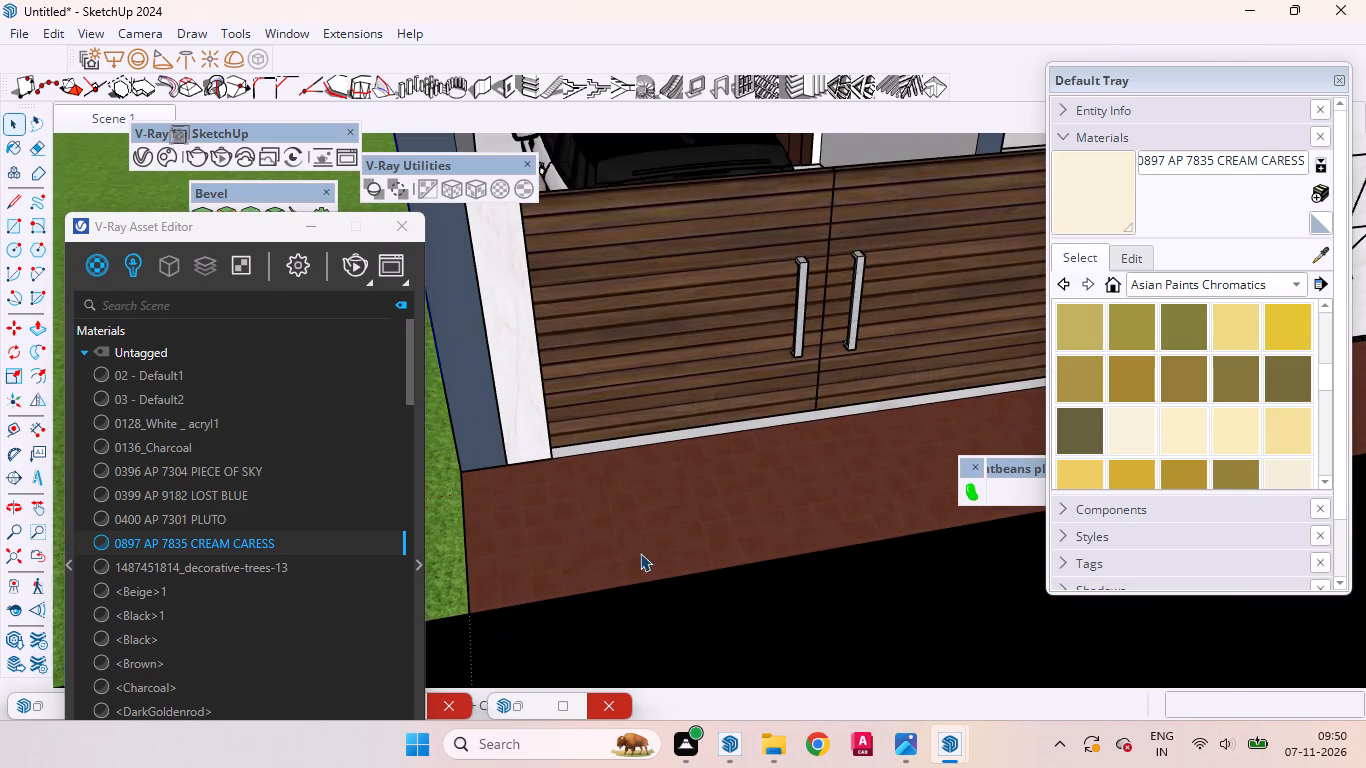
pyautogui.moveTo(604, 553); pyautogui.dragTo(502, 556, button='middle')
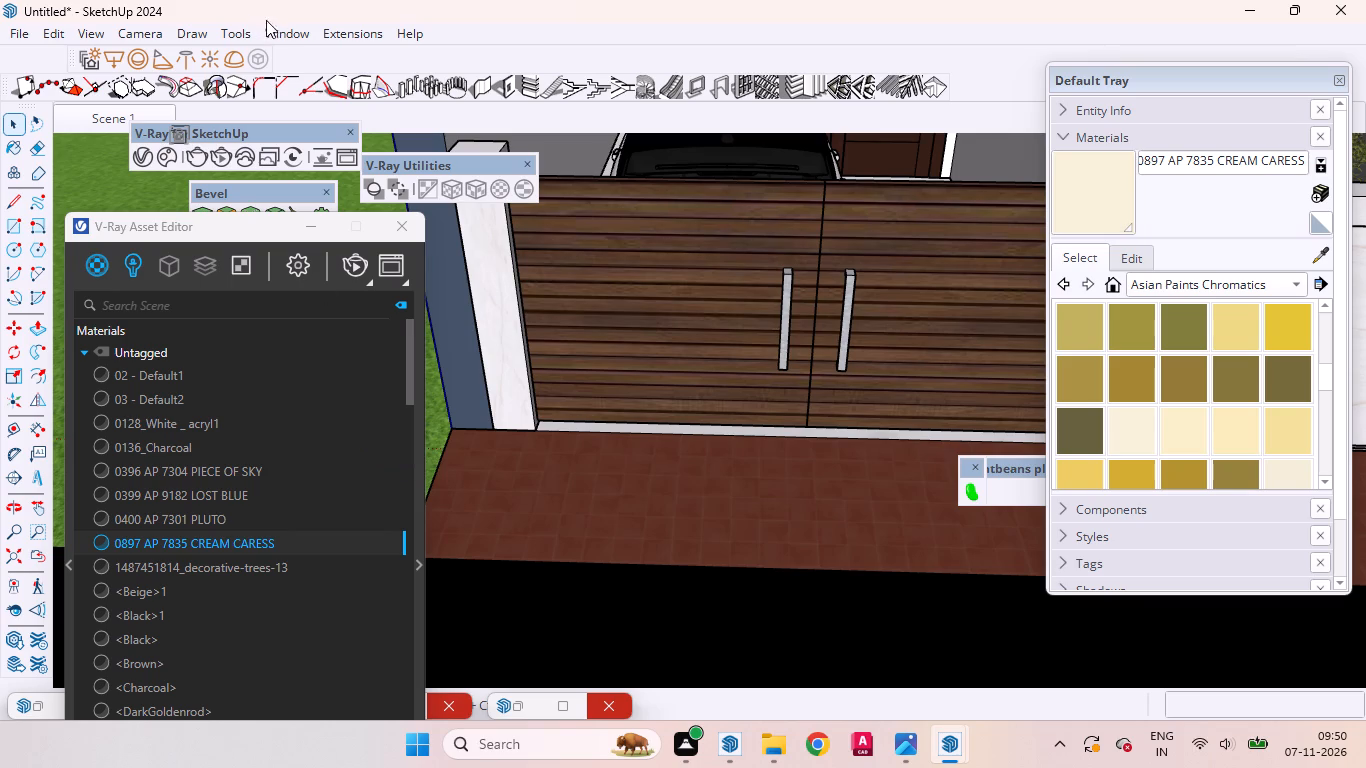
# Reopen the 3D Warehouse curtain results and load the cream straight-panel "curtains" model (40 KB) directly into the house model.
pyautogui.click(297, 32)
pyautogui.click(353, 176)
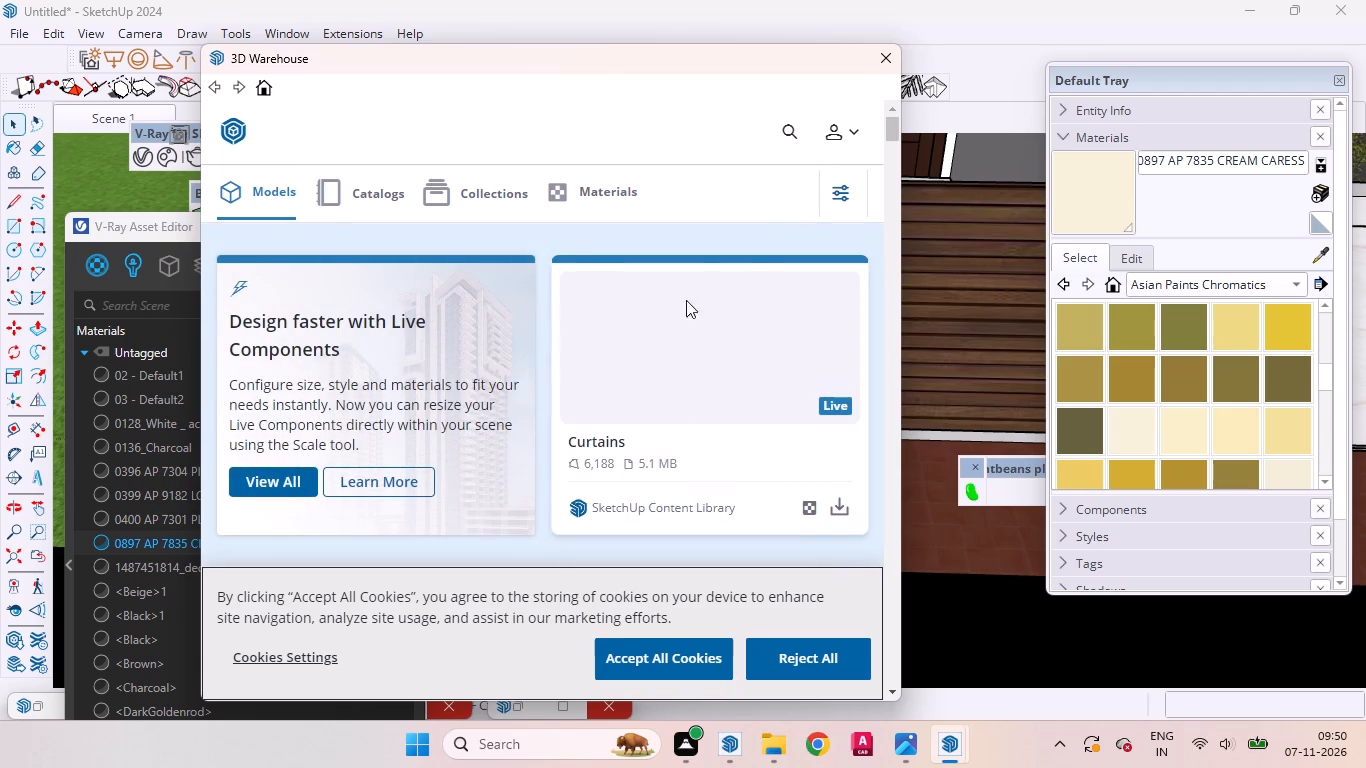
pyautogui.scroll(-6, 564, 361)
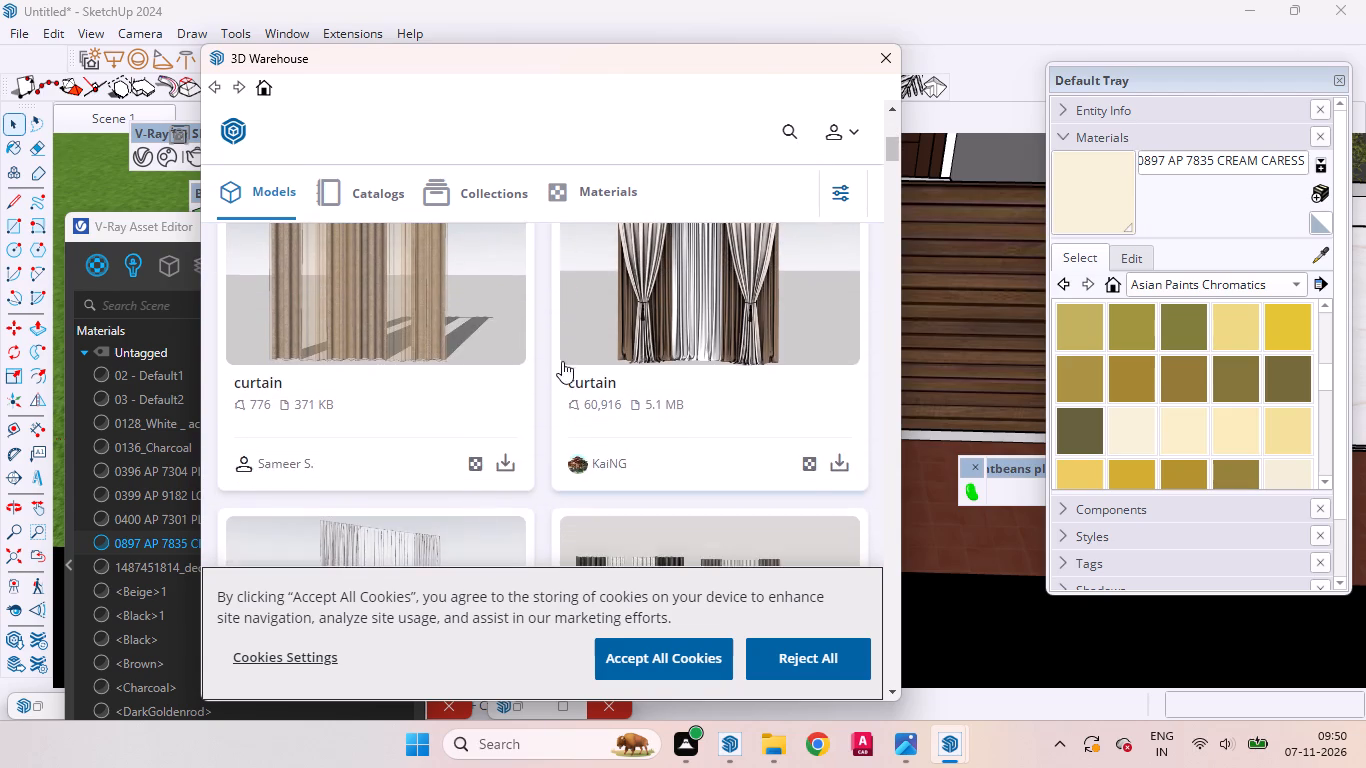
pyautogui.scroll(-7, 562, 361)
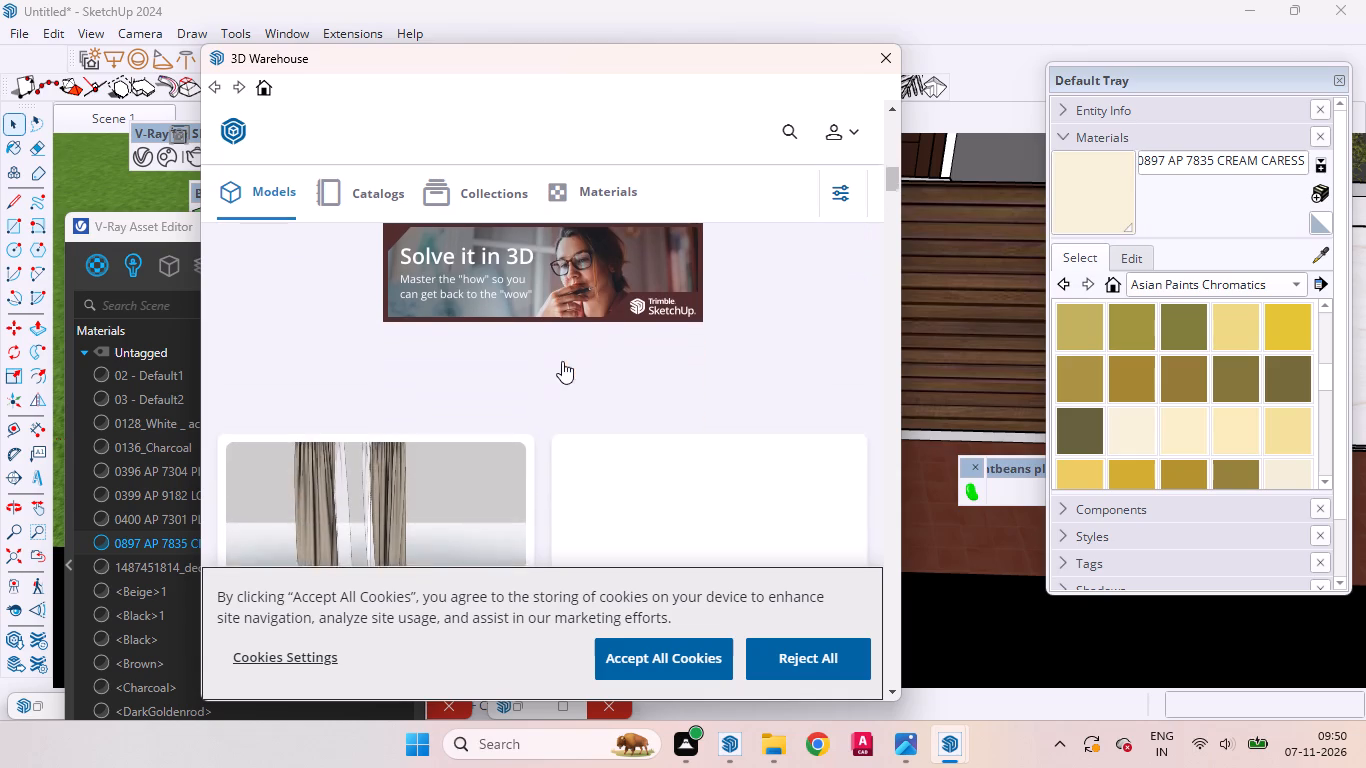
pyautogui.scroll(-6, 562, 361)
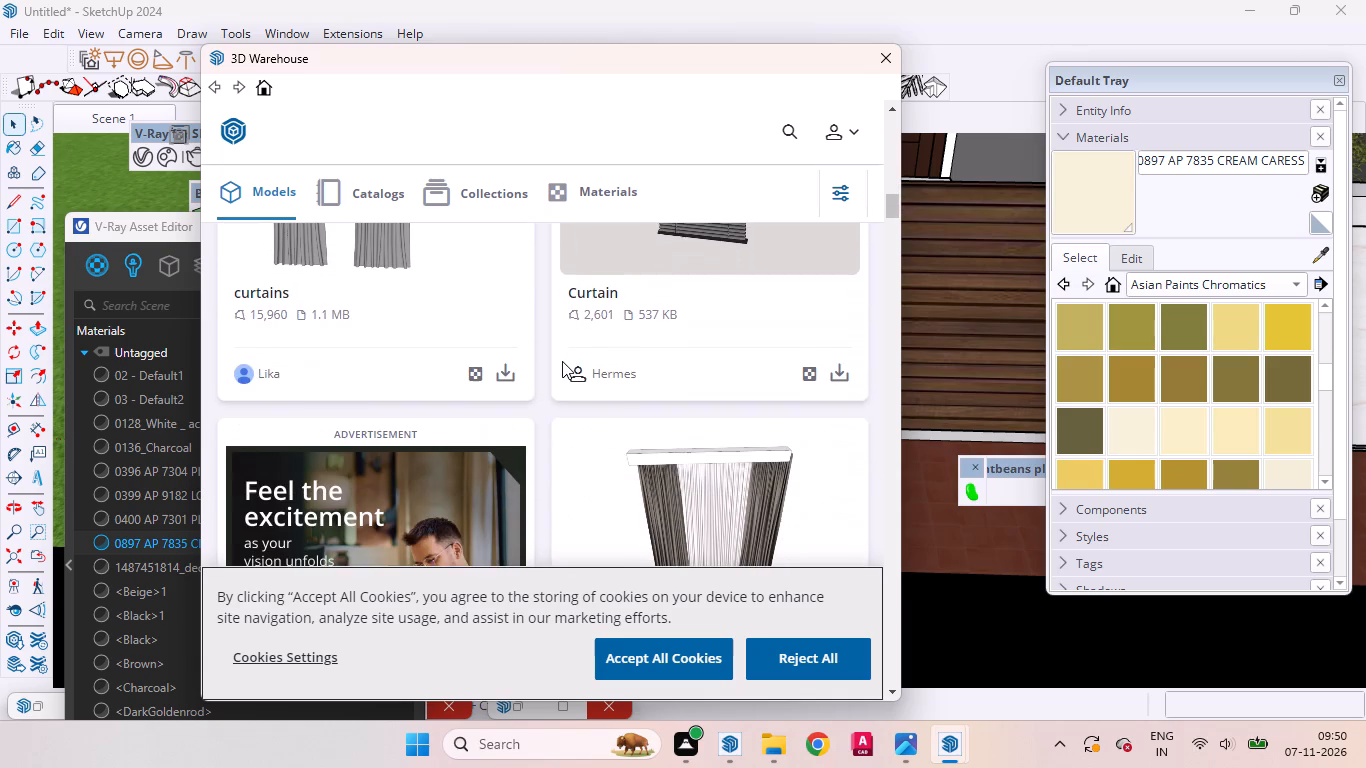
pyautogui.scroll(-2, 562, 361)
pyautogui.scroll(3, 562, 361)
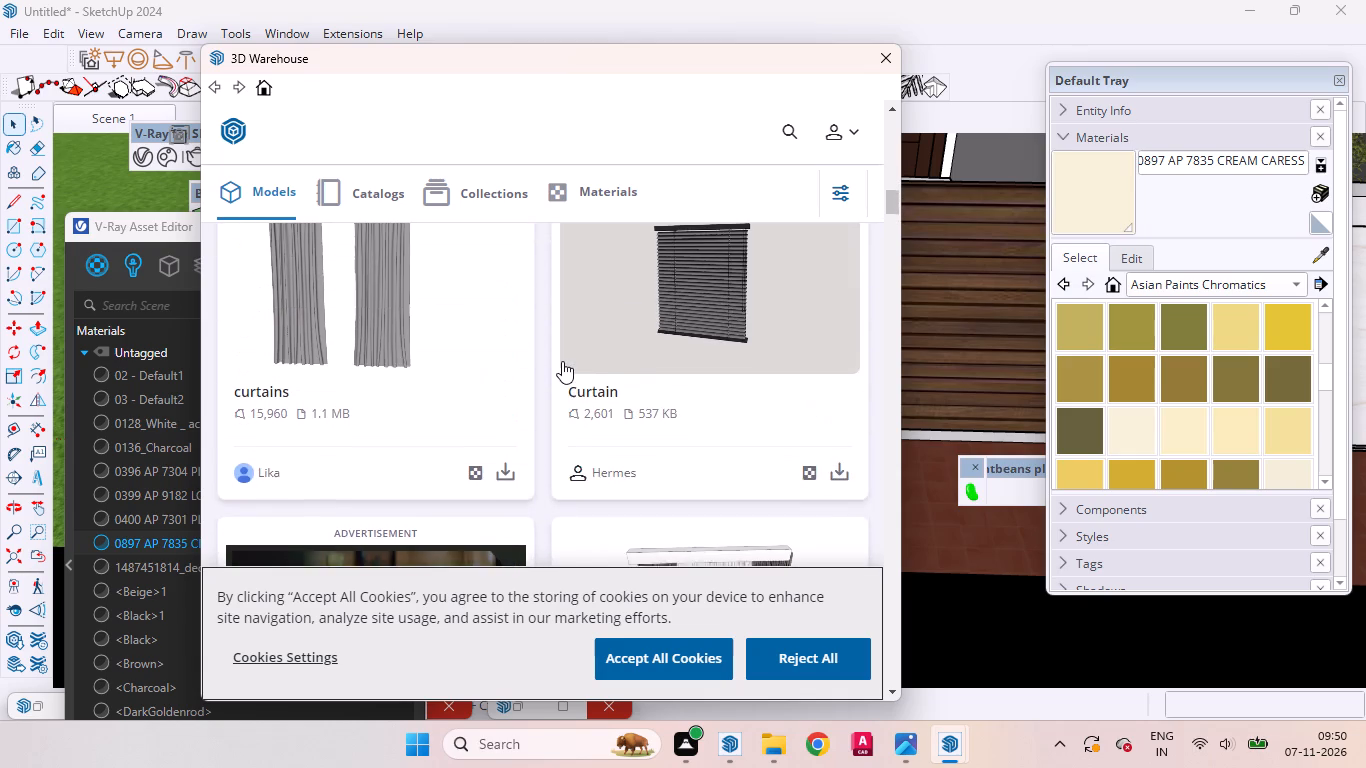
pyautogui.scroll(6, 562, 361)
pyautogui.scroll(-7, 562, 361)
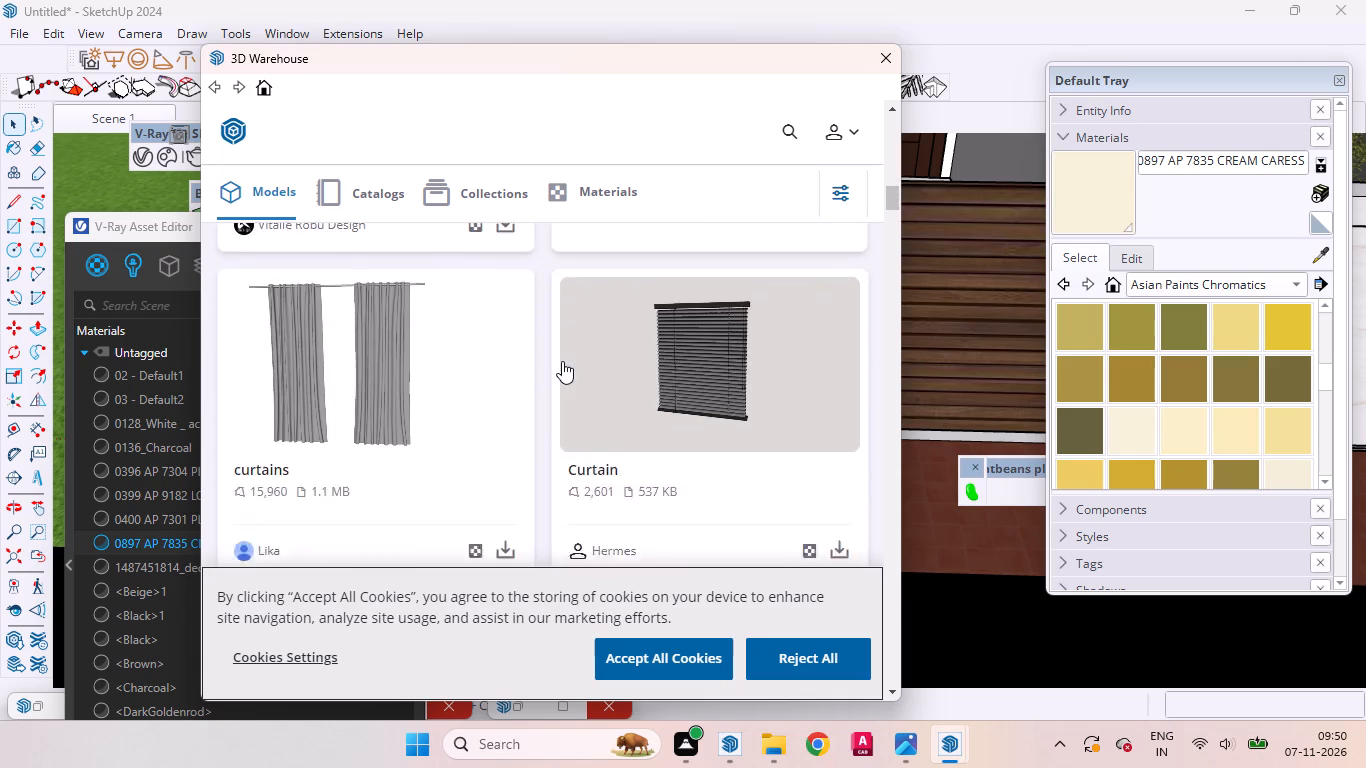
pyautogui.scroll(-8, 562, 361)
pyautogui.scroll(3, 562, 361)
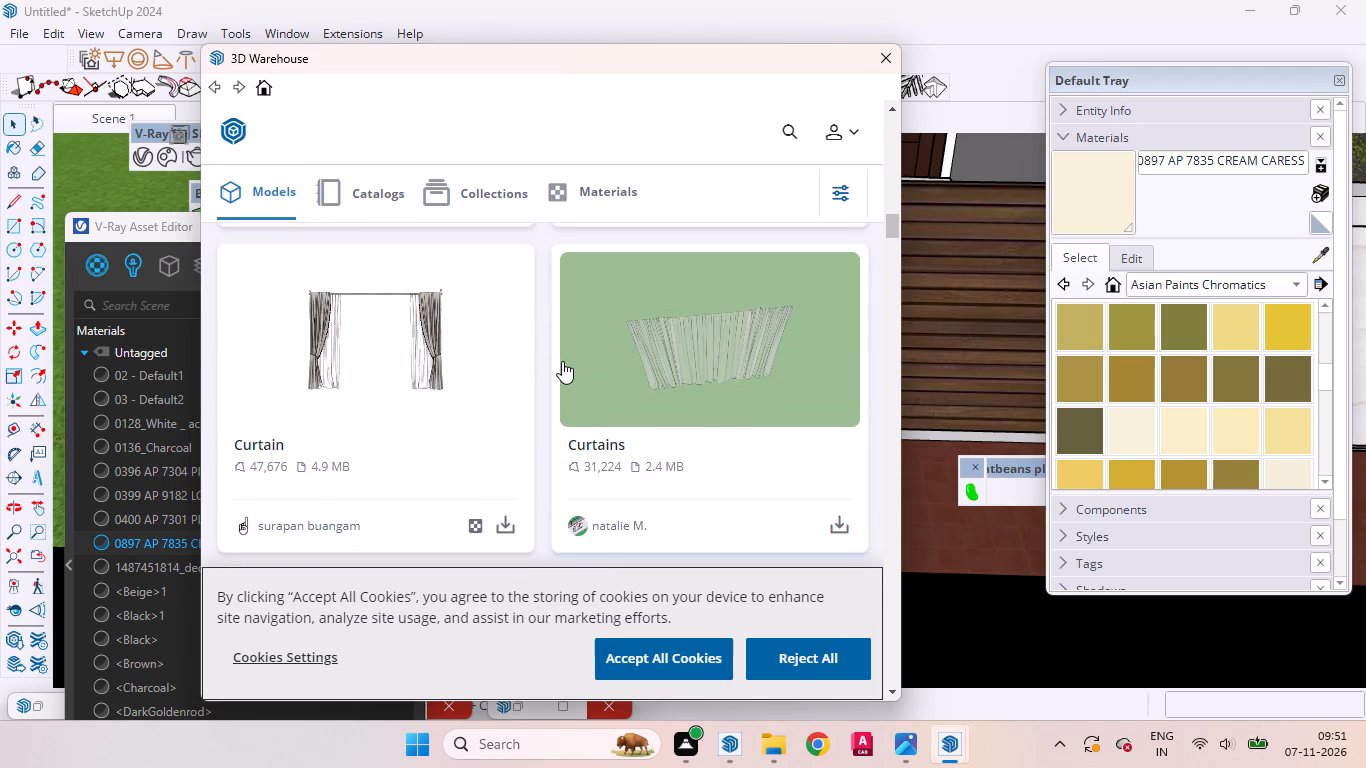
pyautogui.scroll(-1, 461, 464)
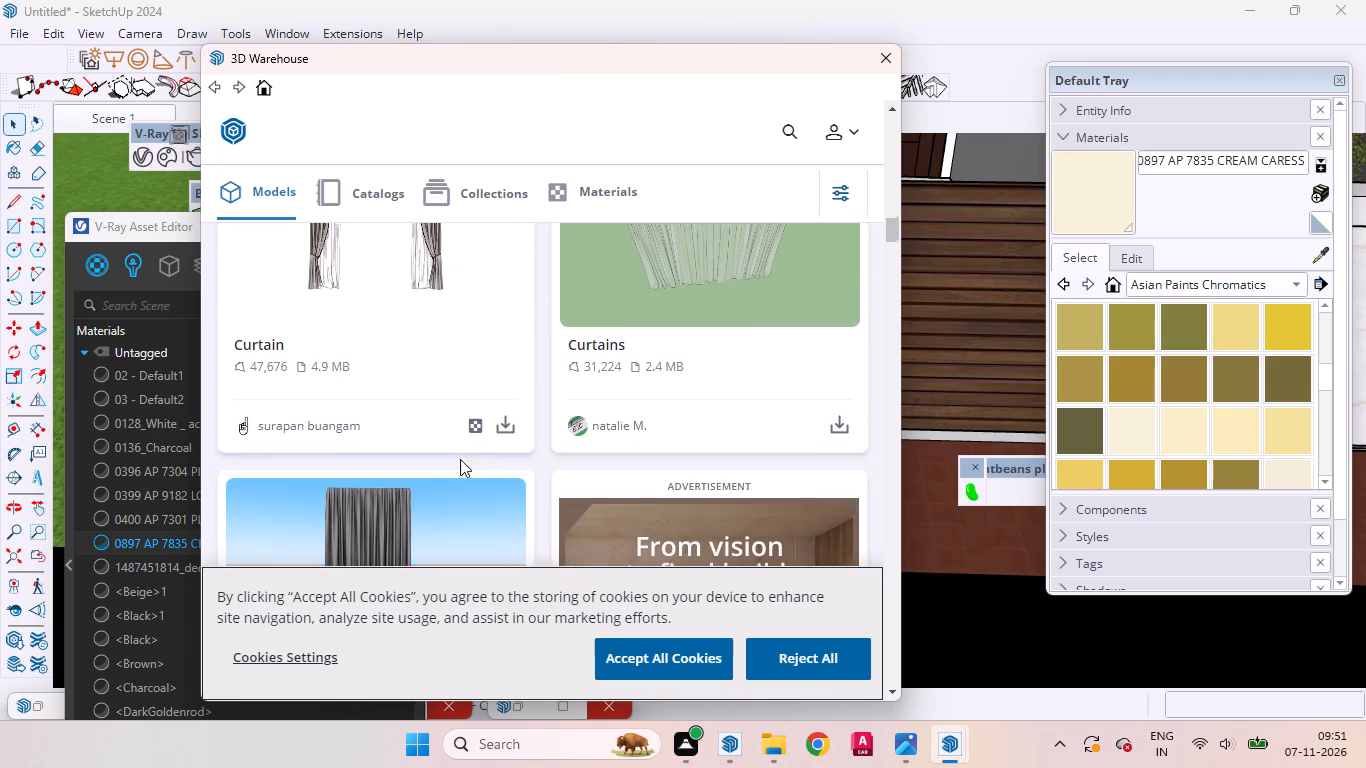
pyautogui.scroll(-6, 459, 454)
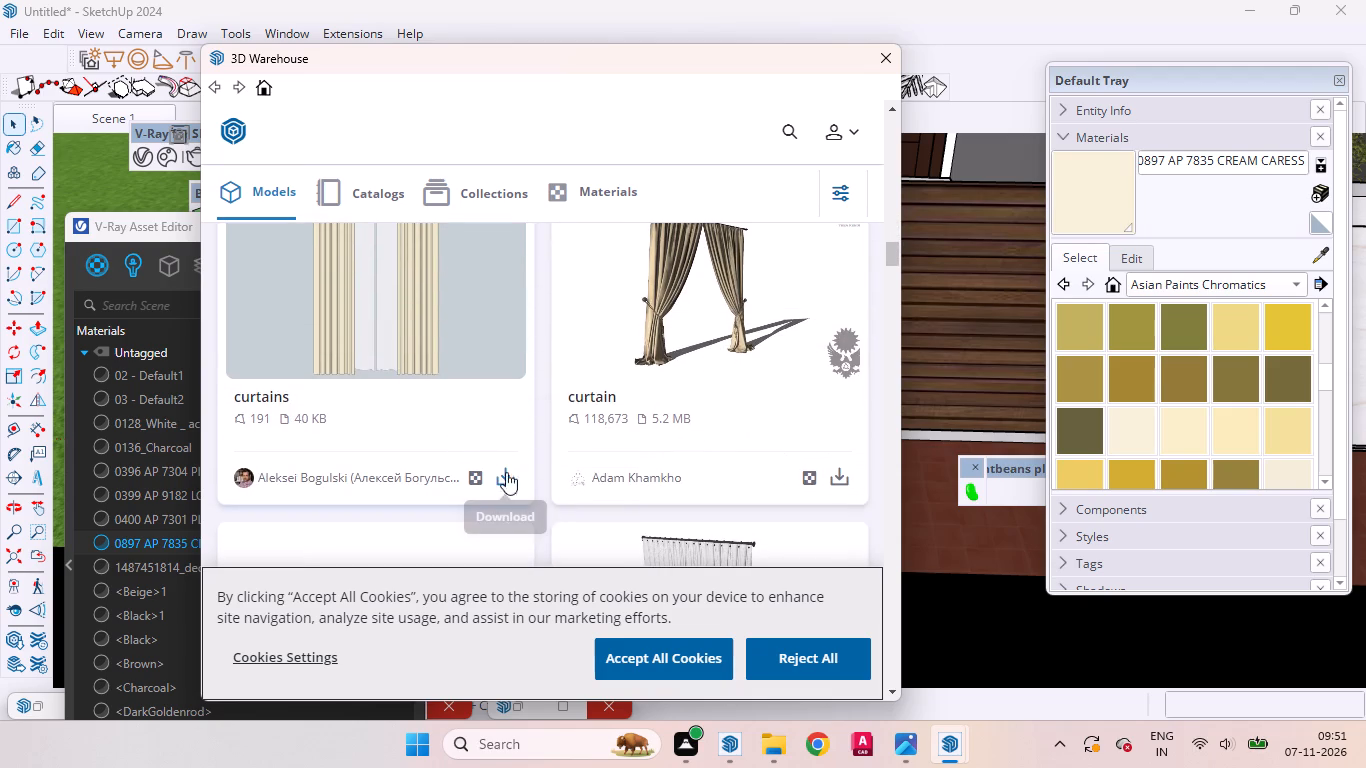
pyautogui.click(513, 479)
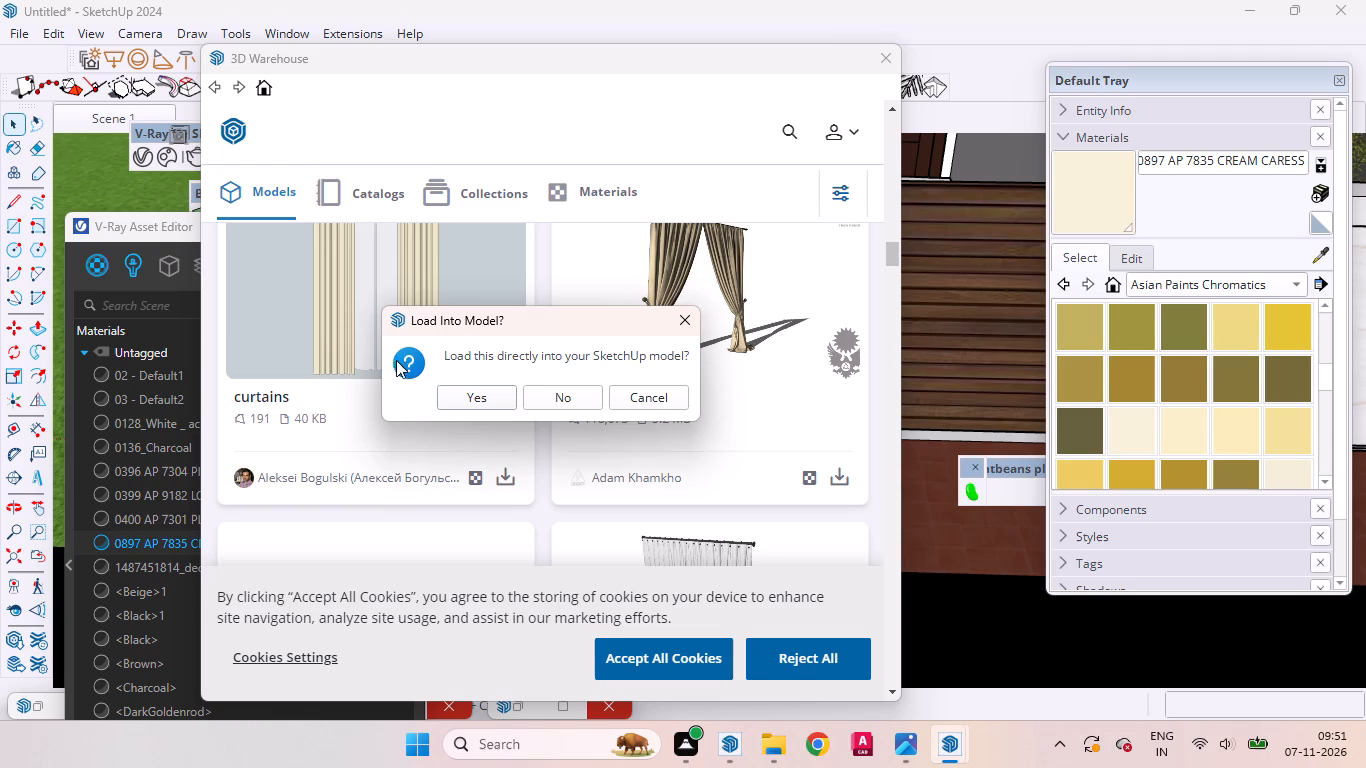
pyautogui.click(492, 407)
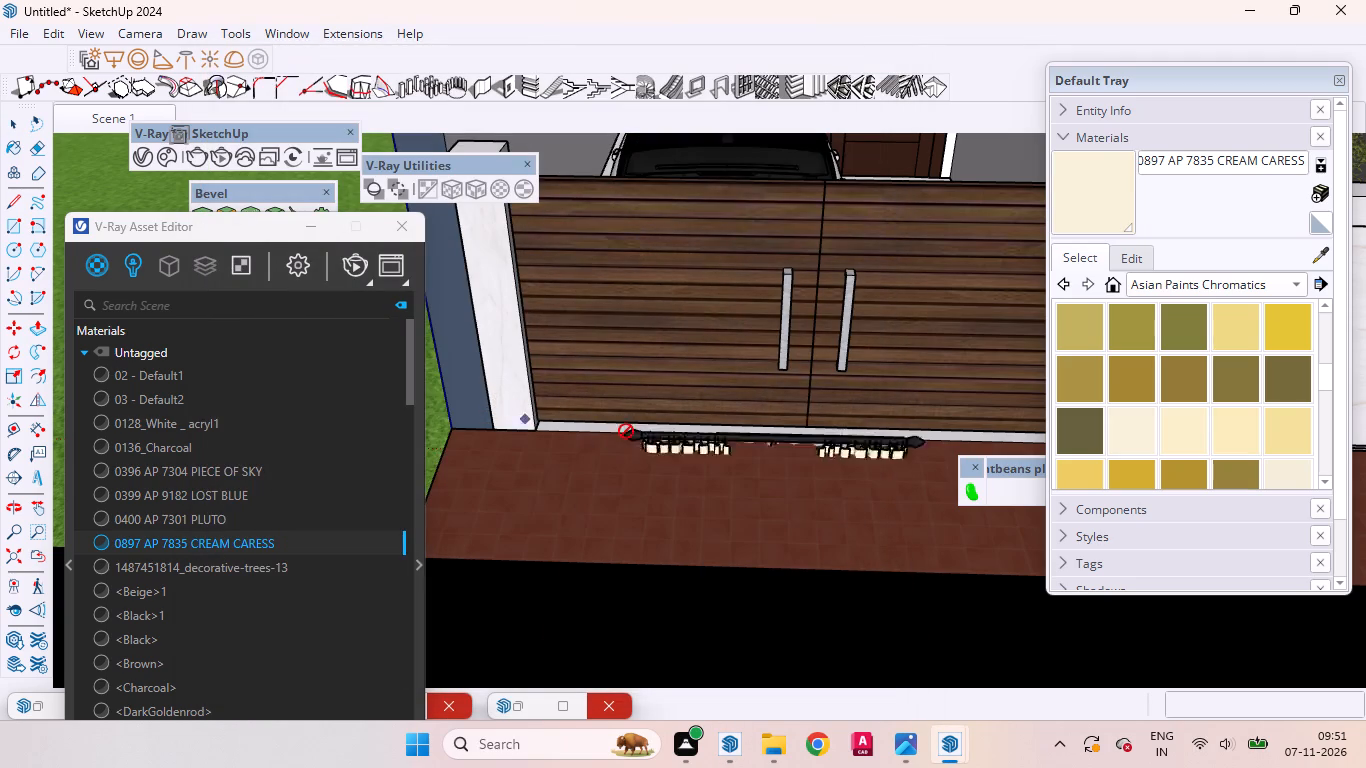
# Place the curtains component flat on the open ground just beyond the side lawn.
pyautogui.scroll(-6, 518, 457)
pyautogui.scroll(2, 506, 455)
pyautogui.scroll(-3, 506, 455)
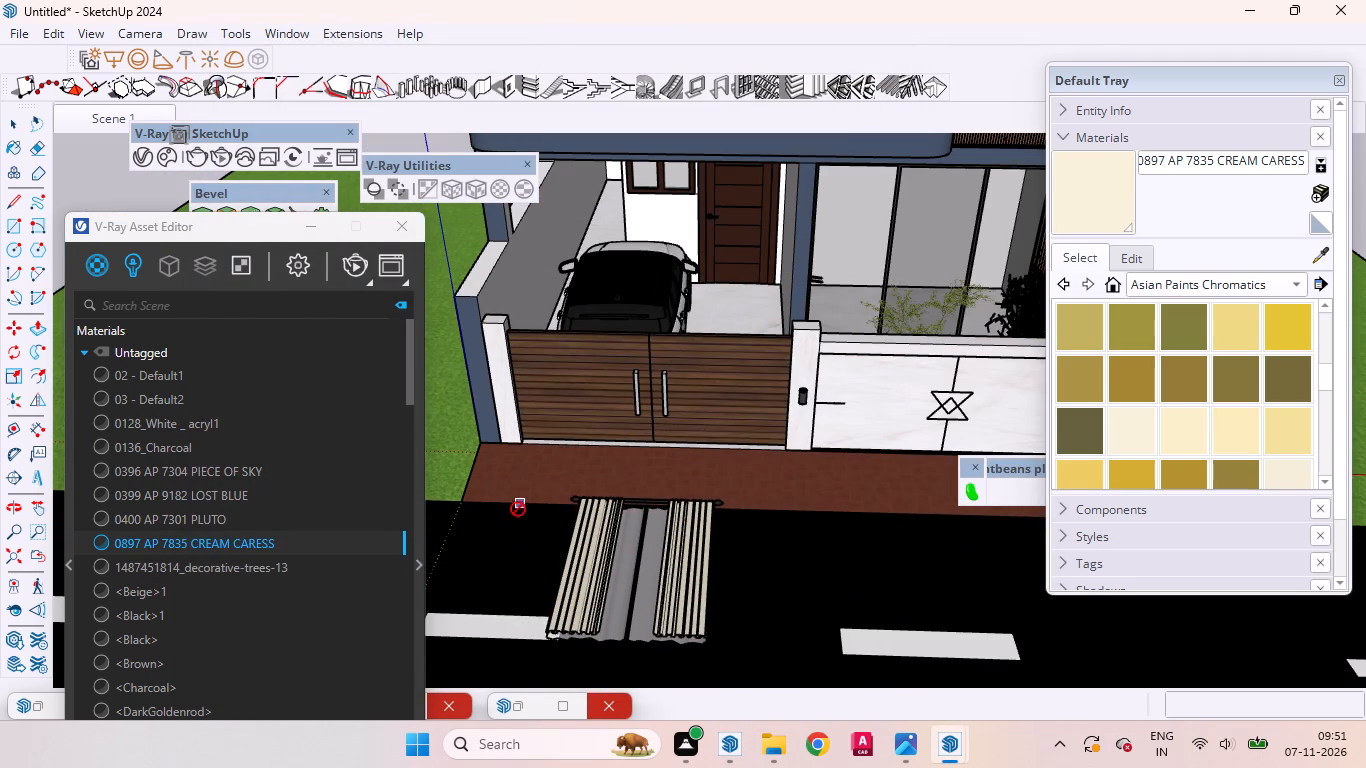
pyautogui.scroll(-6, 515, 509)
pyautogui.scroll(1, 512, 505)
pyautogui.scroll(-8, 512, 505)
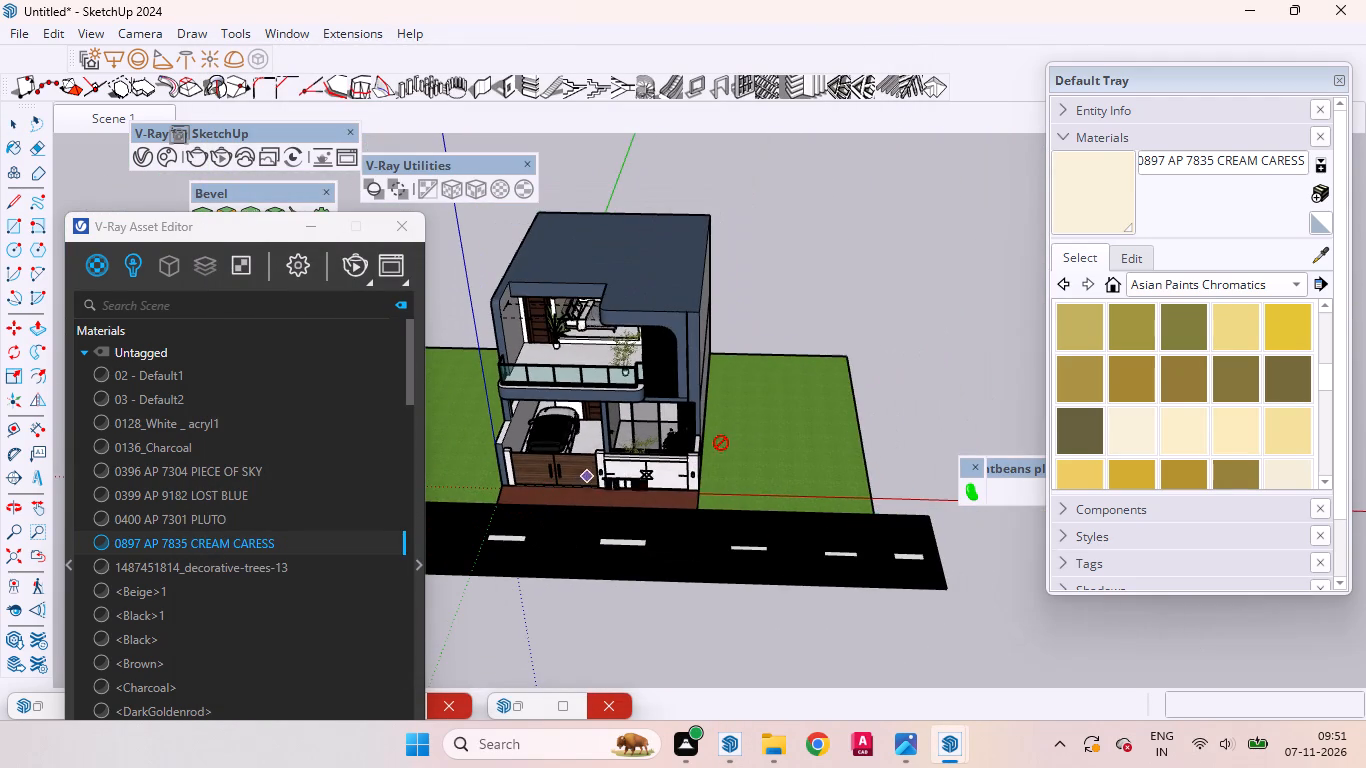
pyautogui.click(892, 429)
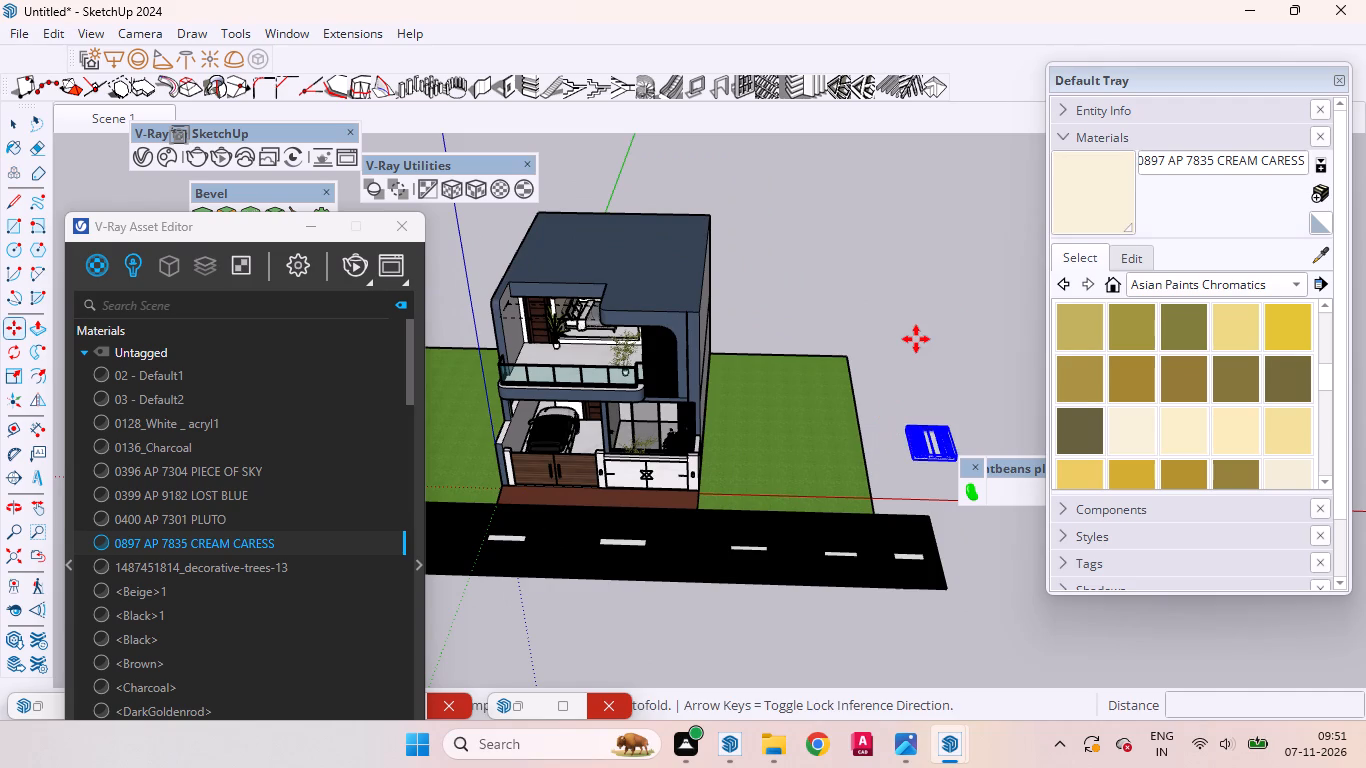
pyautogui.press('space')
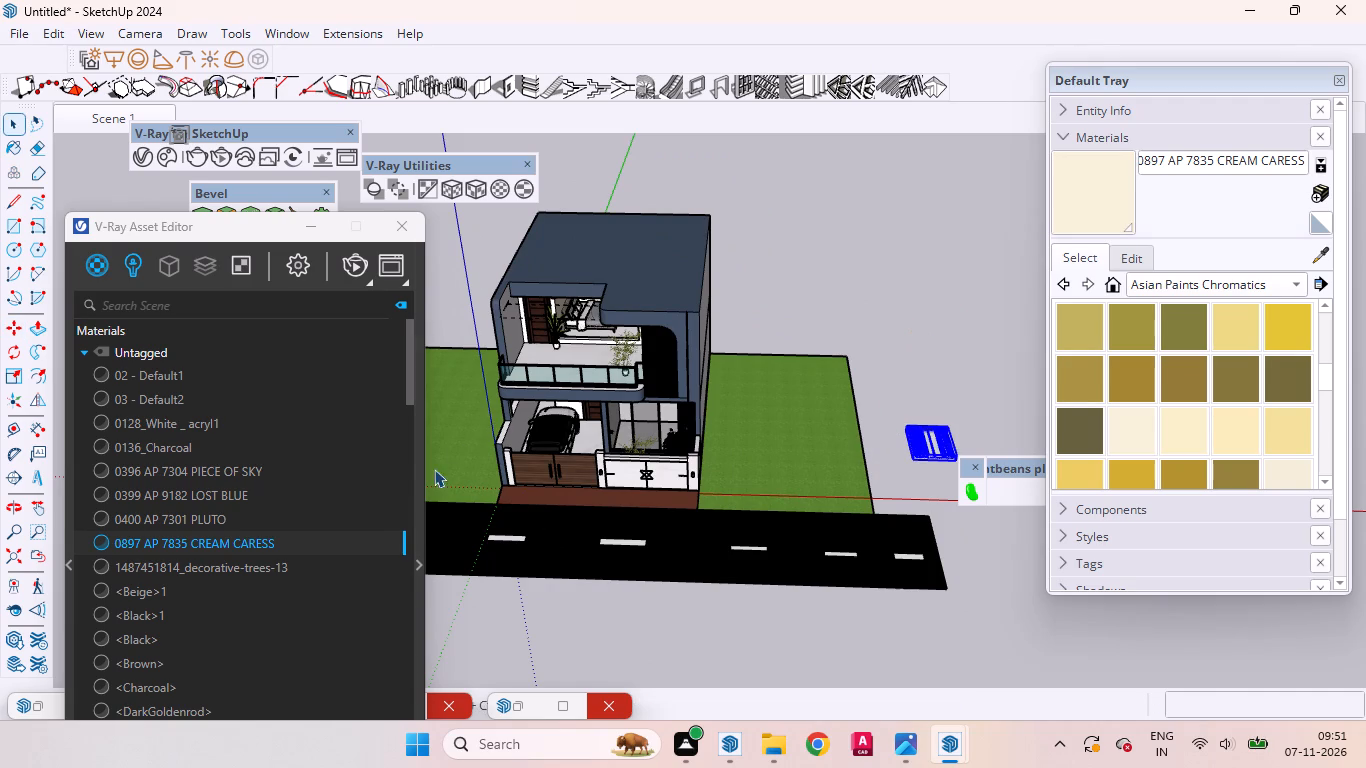
# Rotate the curtains component 90 degrees about the red axis at its corner so it stands upright, and clear the selection.
pyautogui.scroll(-1, 434, 469)
pyautogui.scroll(-6, 601, 485)
pyautogui.scroll(12, 748, 441)
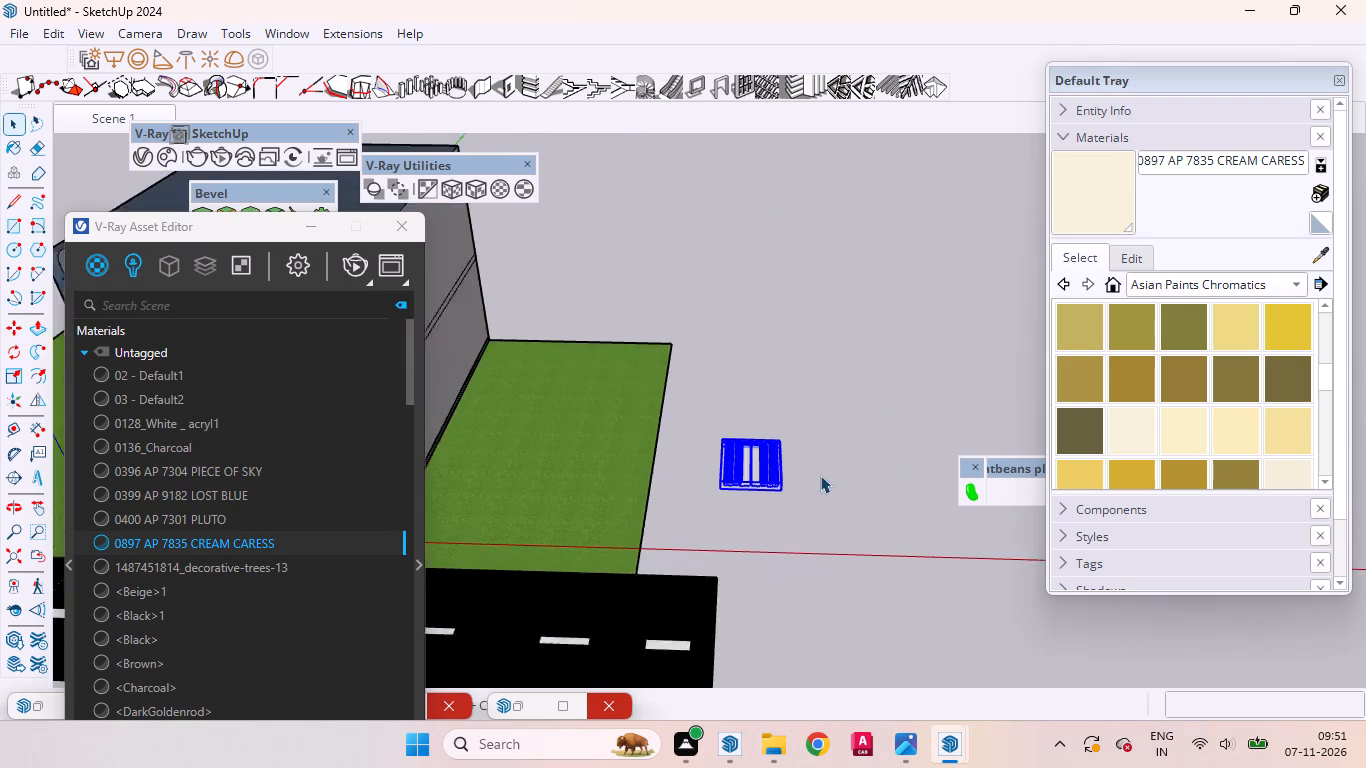
pyautogui.moveTo(780, 465); pyautogui.dragTo(418, 480, button='middle')
pyautogui.scroll(4, 748, 555)
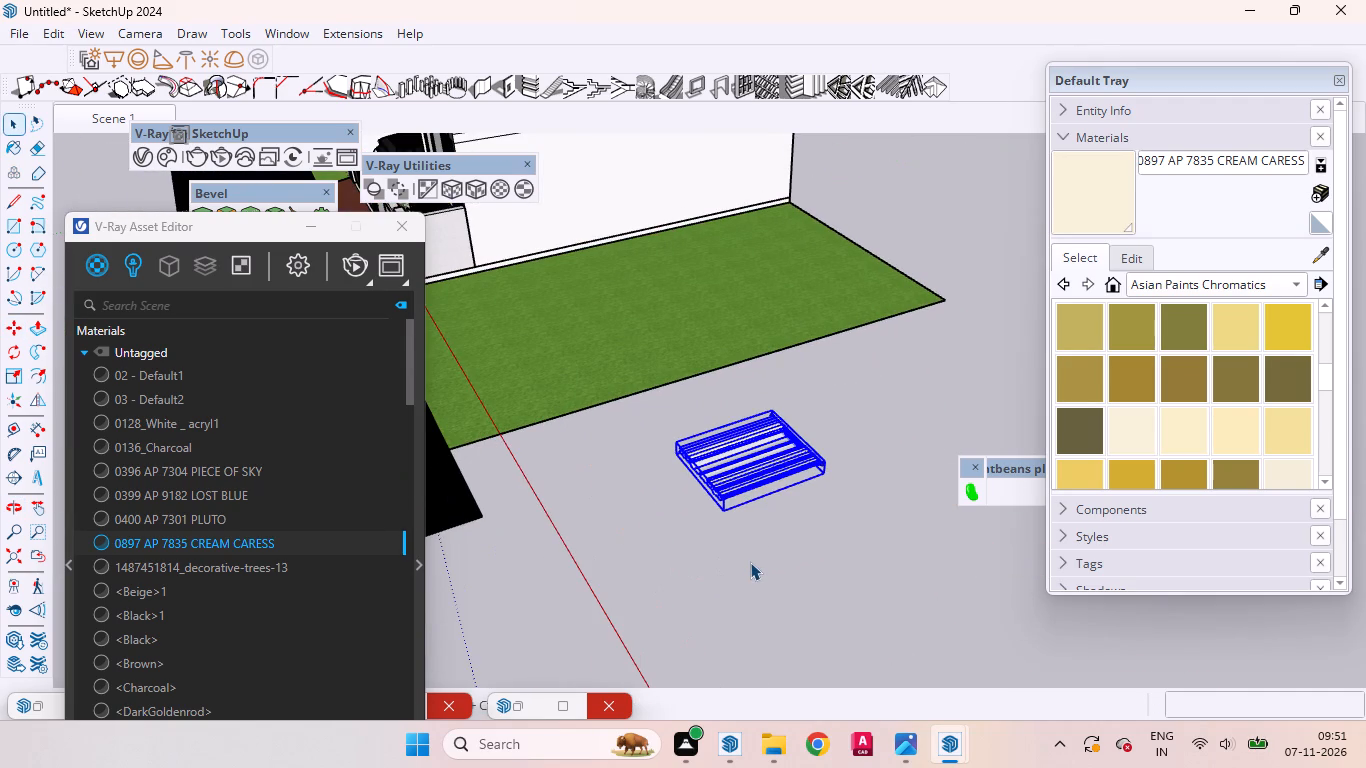
pyautogui.press('q')
pyautogui.press('Right')
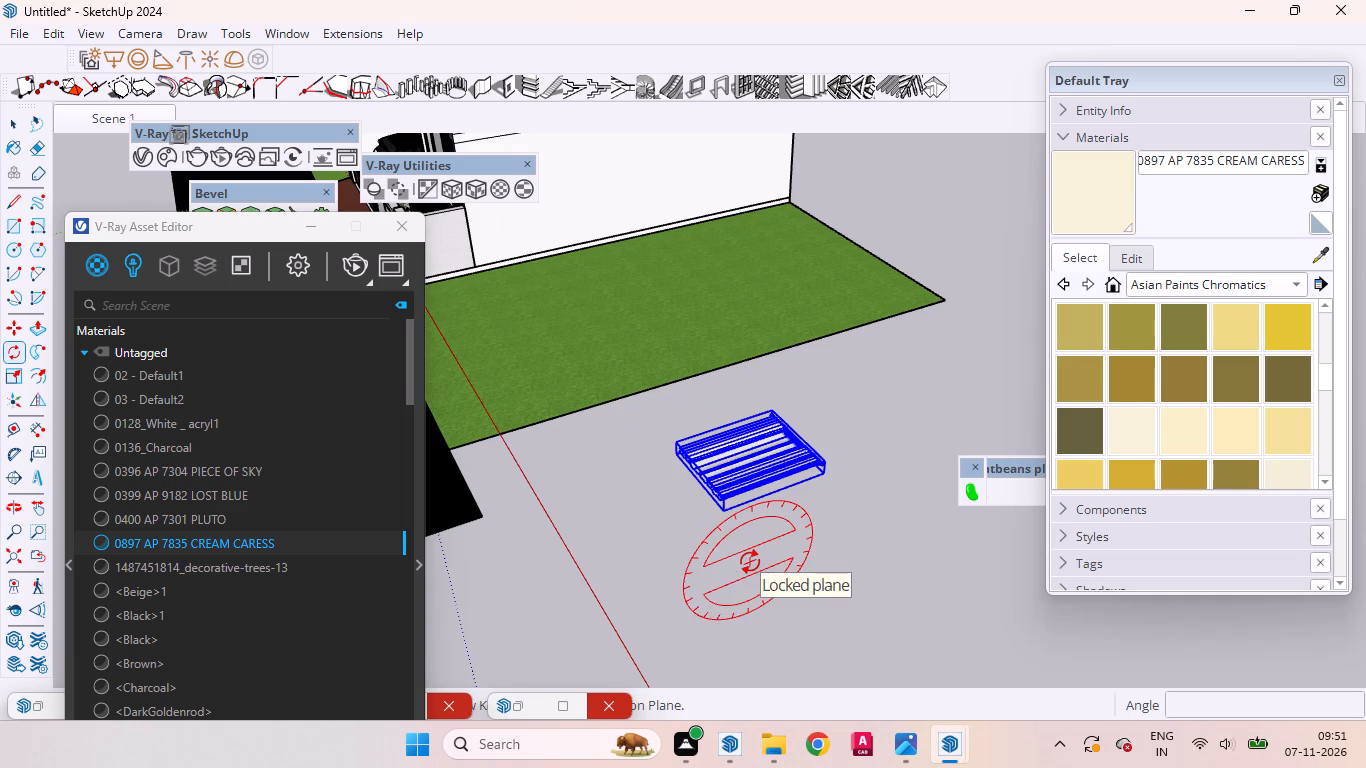
pyautogui.click(825, 465)
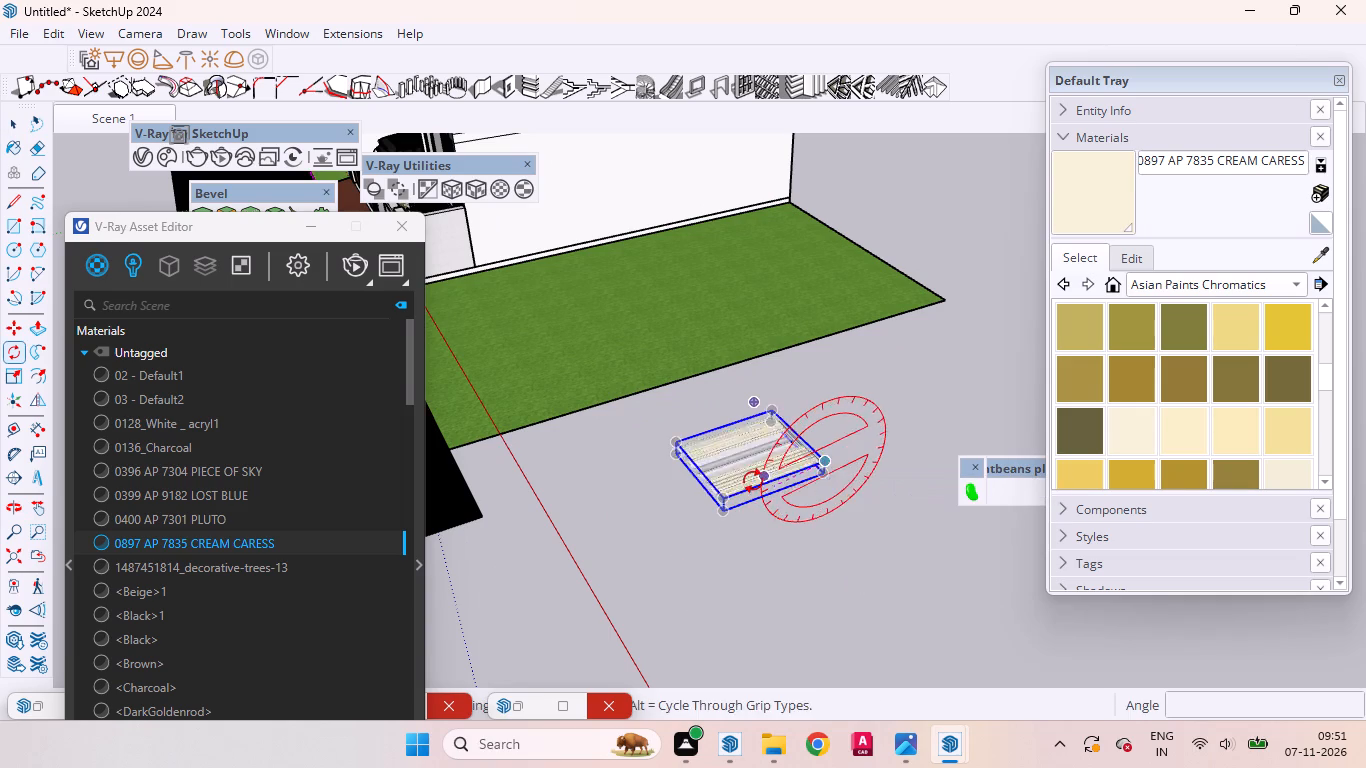
pyautogui.click(721, 498)
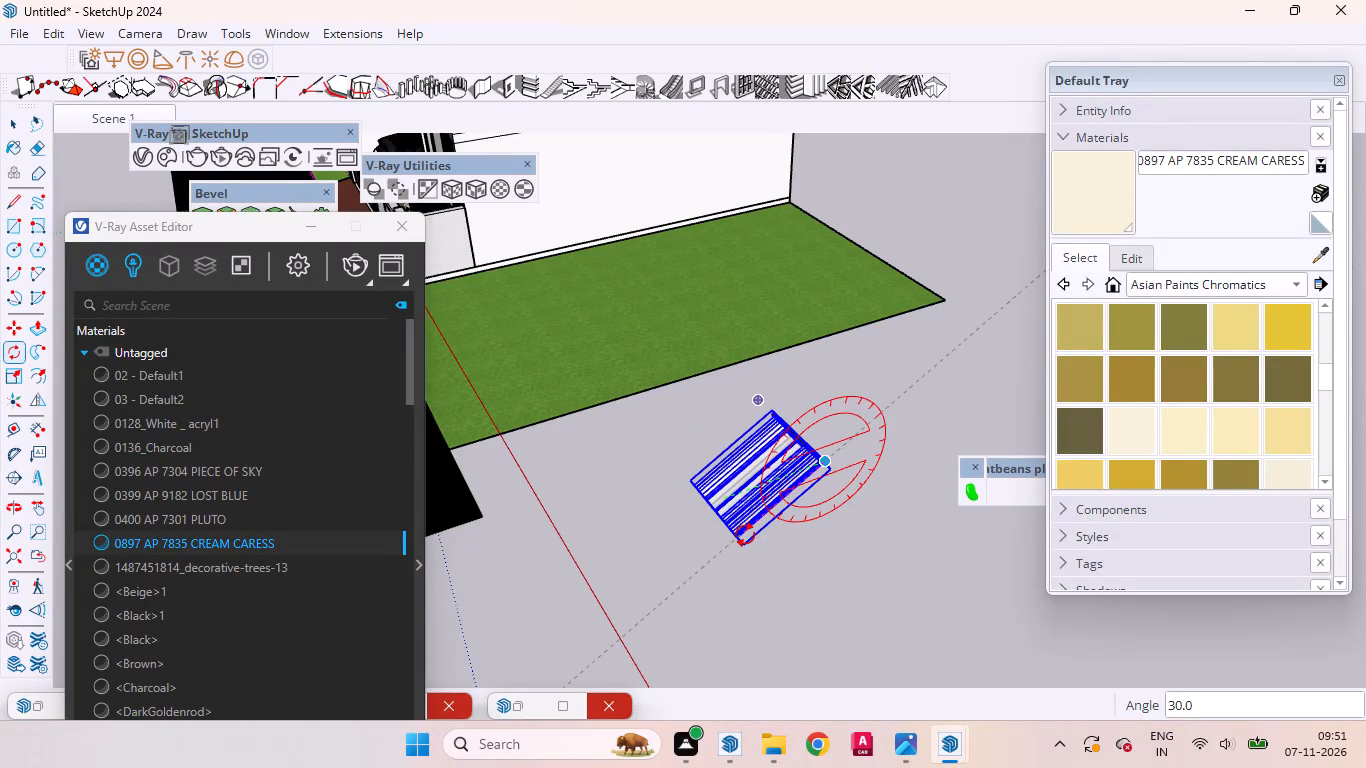
pyautogui.press('9')
pyautogui.press('0')
pyautogui.press('Return')
pyautogui.press('space')
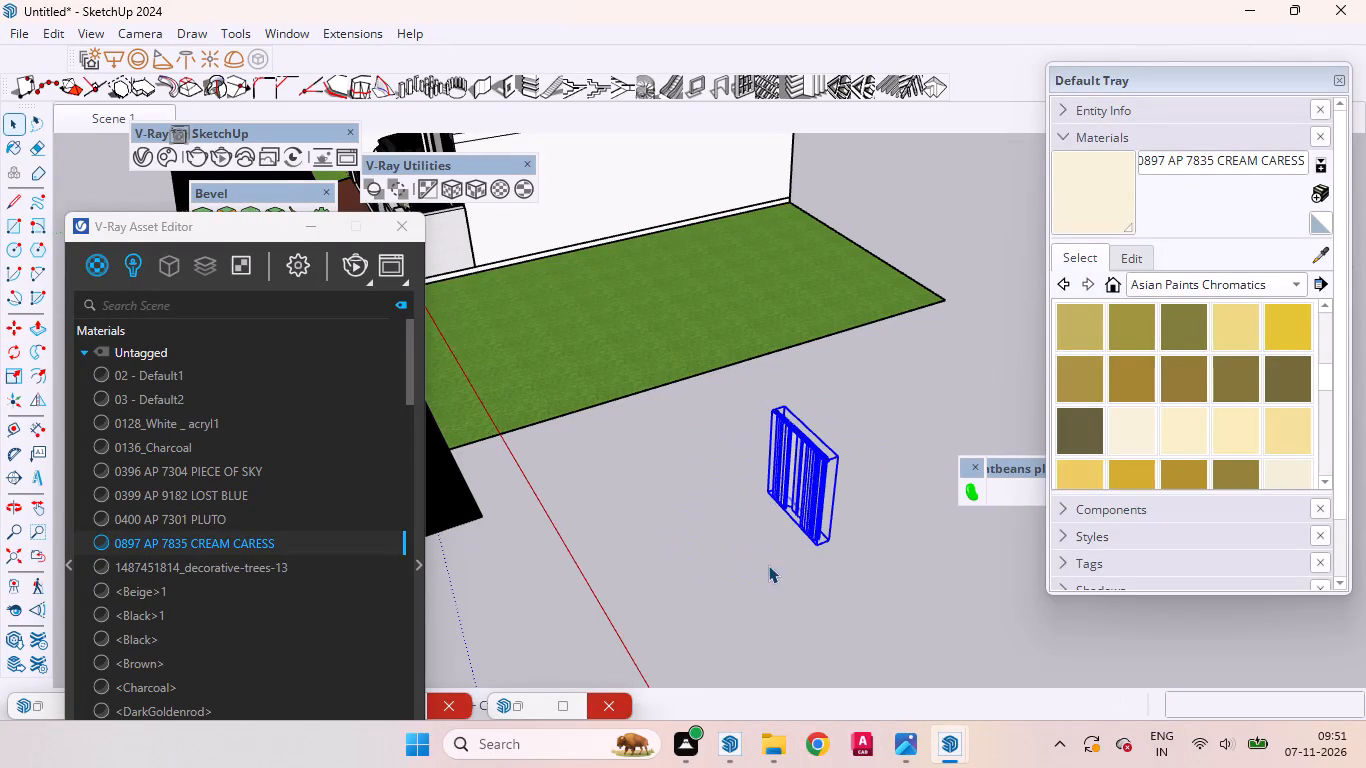
pyautogui.click(768, 565)
# Open the curtains component, erase both inner sheer panels to leave the cream side panels and rod, and exit the component.
pyautogui.scroll(18, 823, 429)
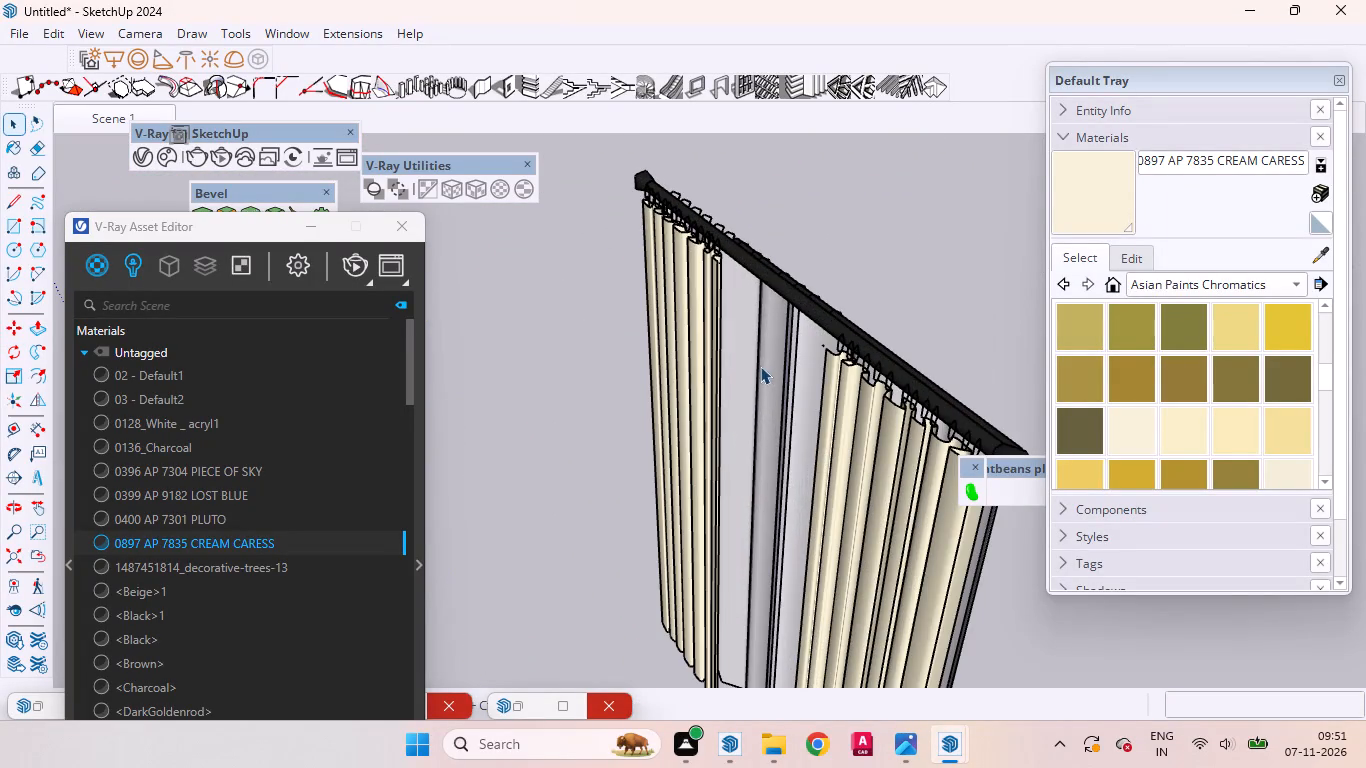
pyautogui.tripleClick(760, 366)
pyautogui.click(755, 369)
pyautogui.click(755, 369)
pyautogui.click(755, 369)
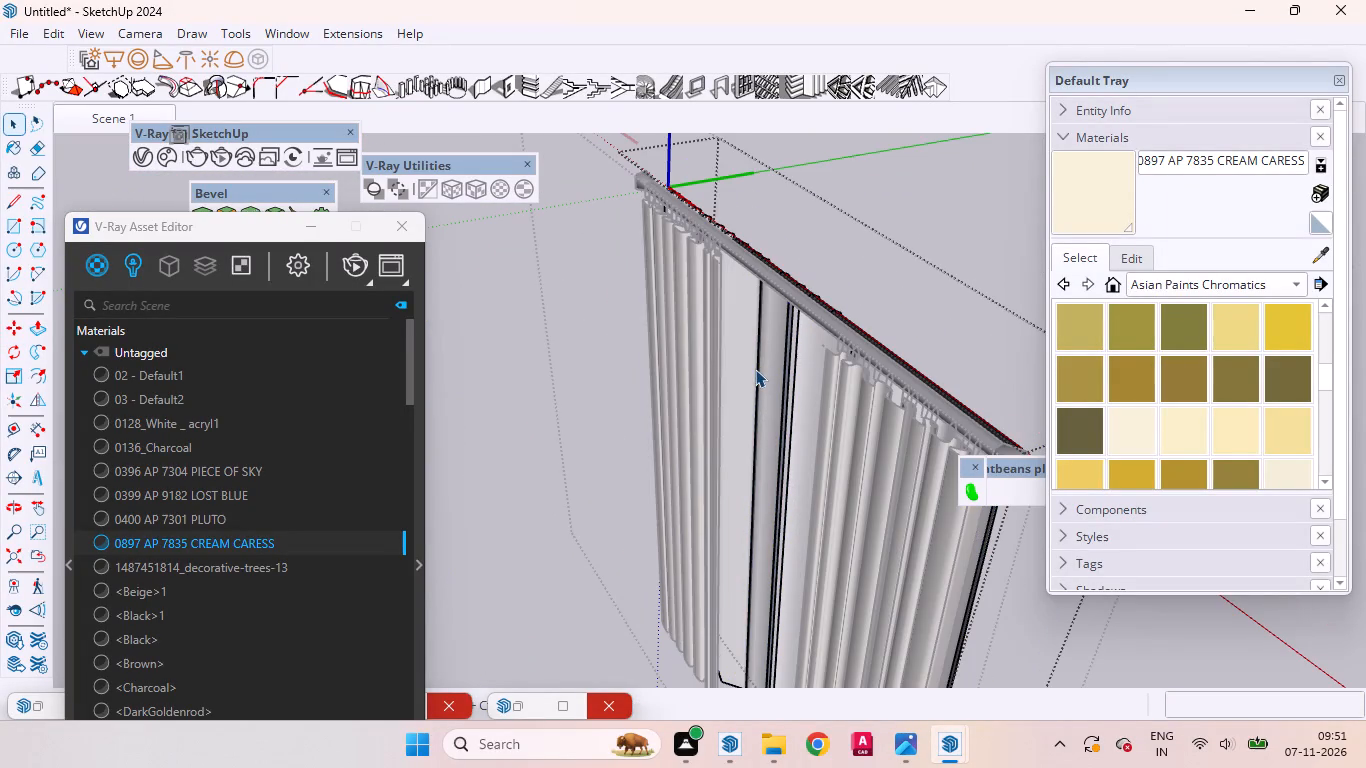
pyautogui.scroll(-5, 773, 365)
pyautogui.moveTo(769, 369); pyautogui.dragTo(928, 335, button='middle')
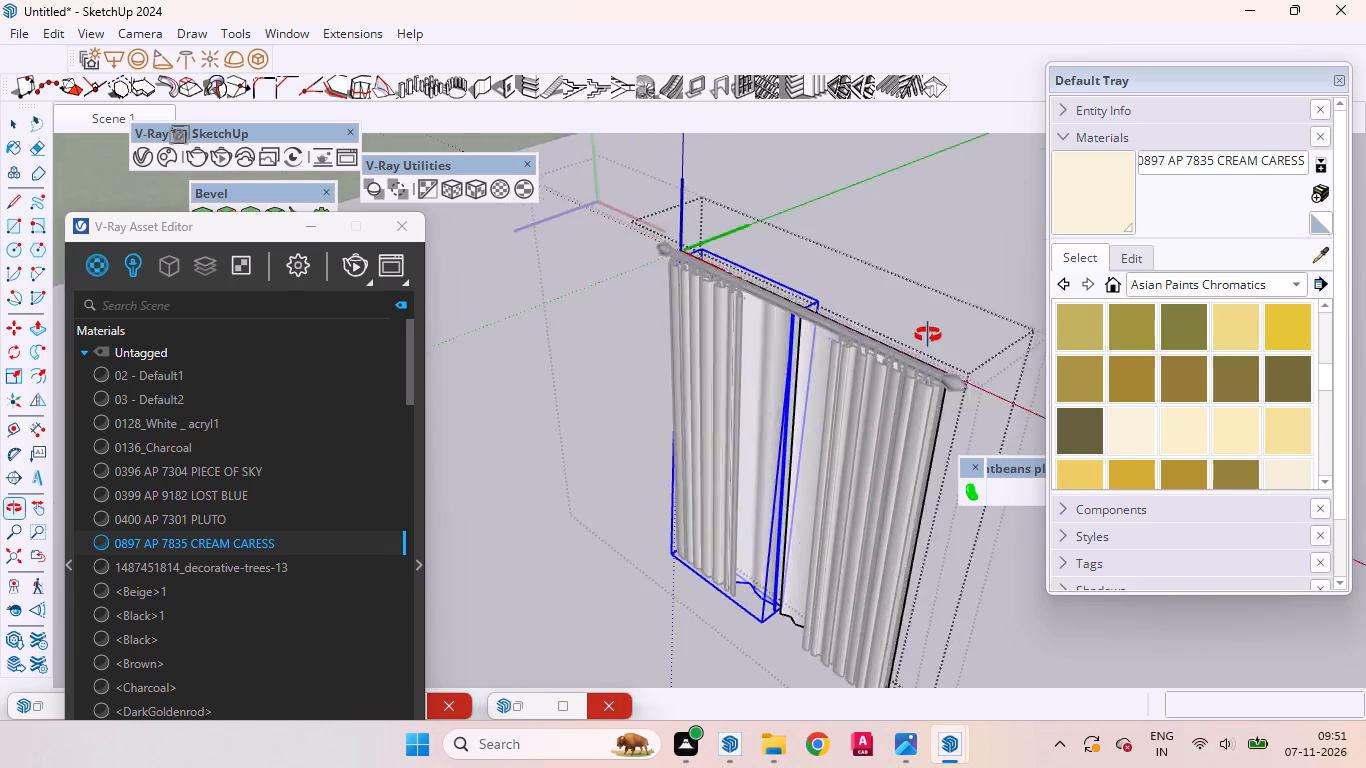
pyautogui.moveTo(928, 335); pyautogui.dragTo(1172, 176, button='middle')
pyautogui.scroll(1, 1165, 176)
pyautogui.scroll(4, 708, 434)
pyautogui.rightClick(782, 408)
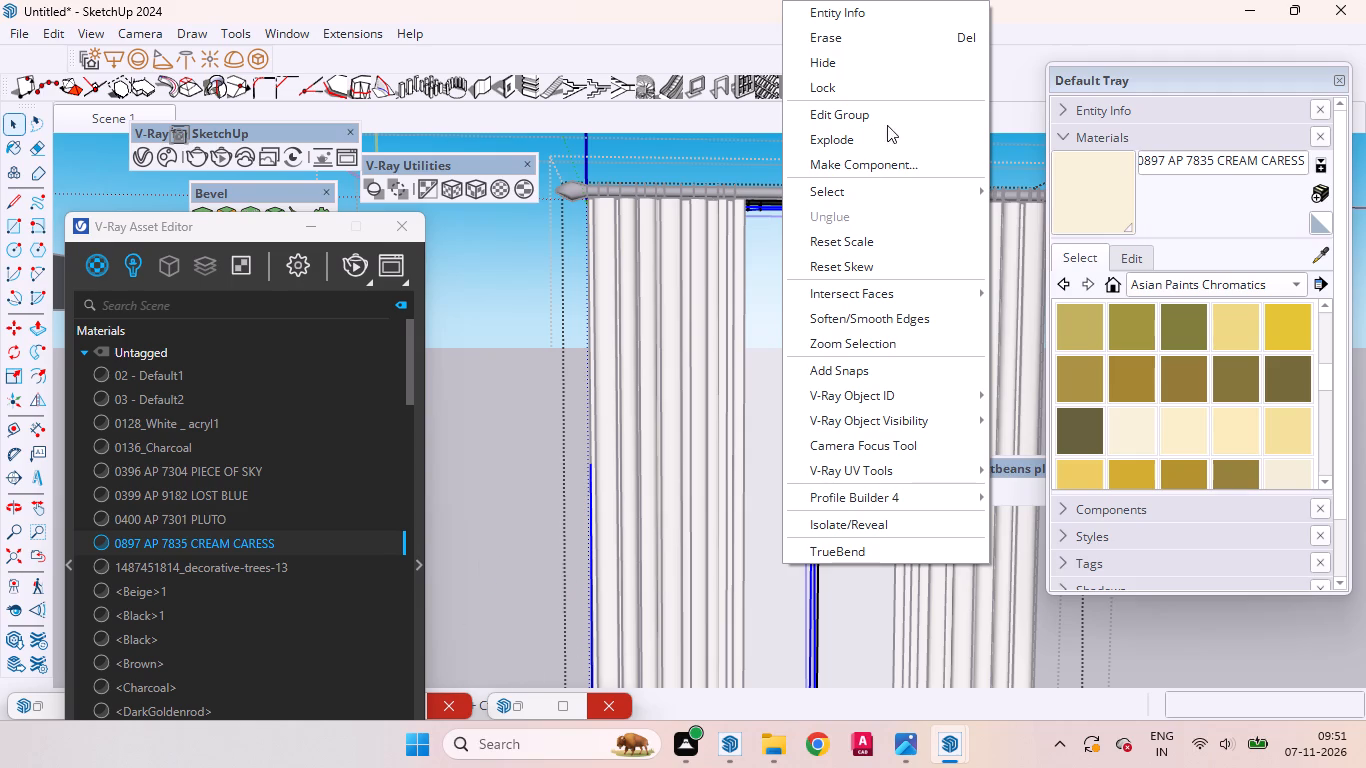
pyautogui.click(819, 30)
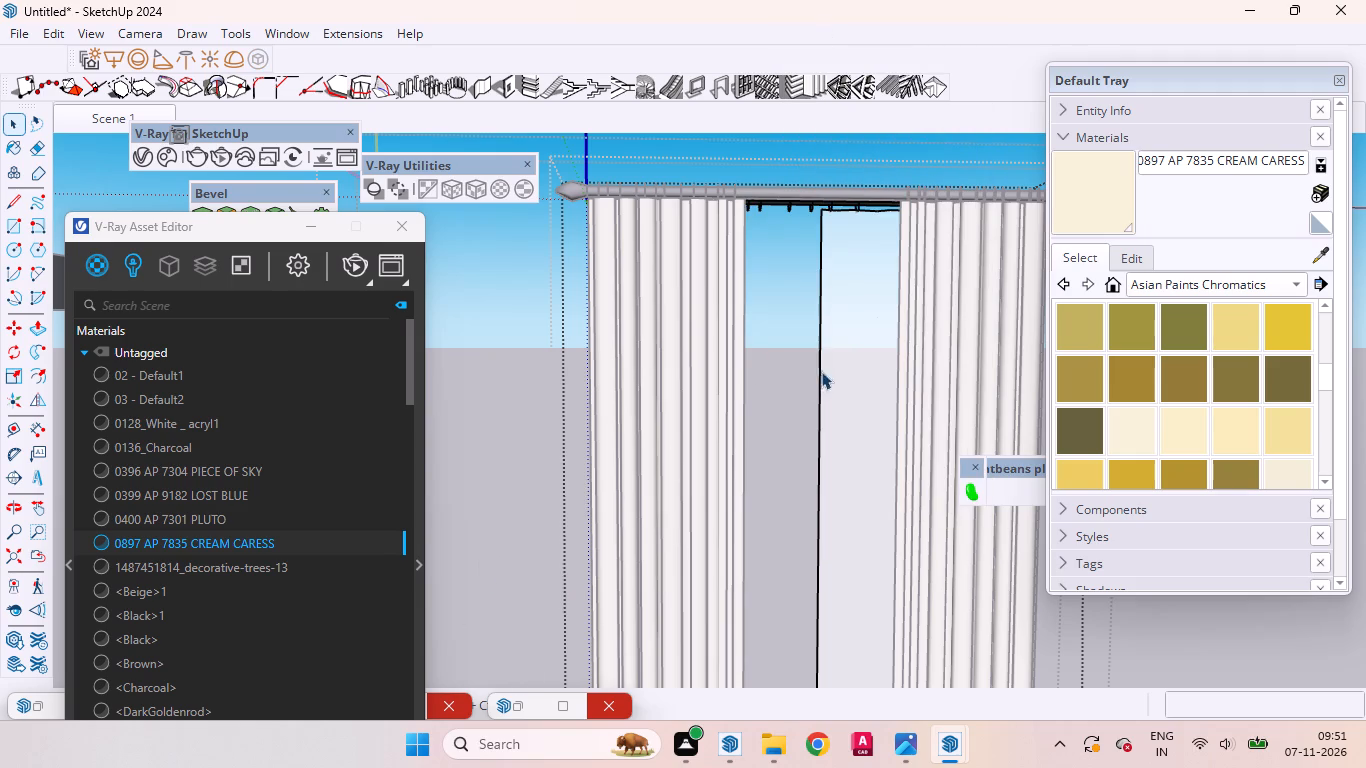
pyautogui.click(836, 351)
pyautogui.rightClick(832, 364)
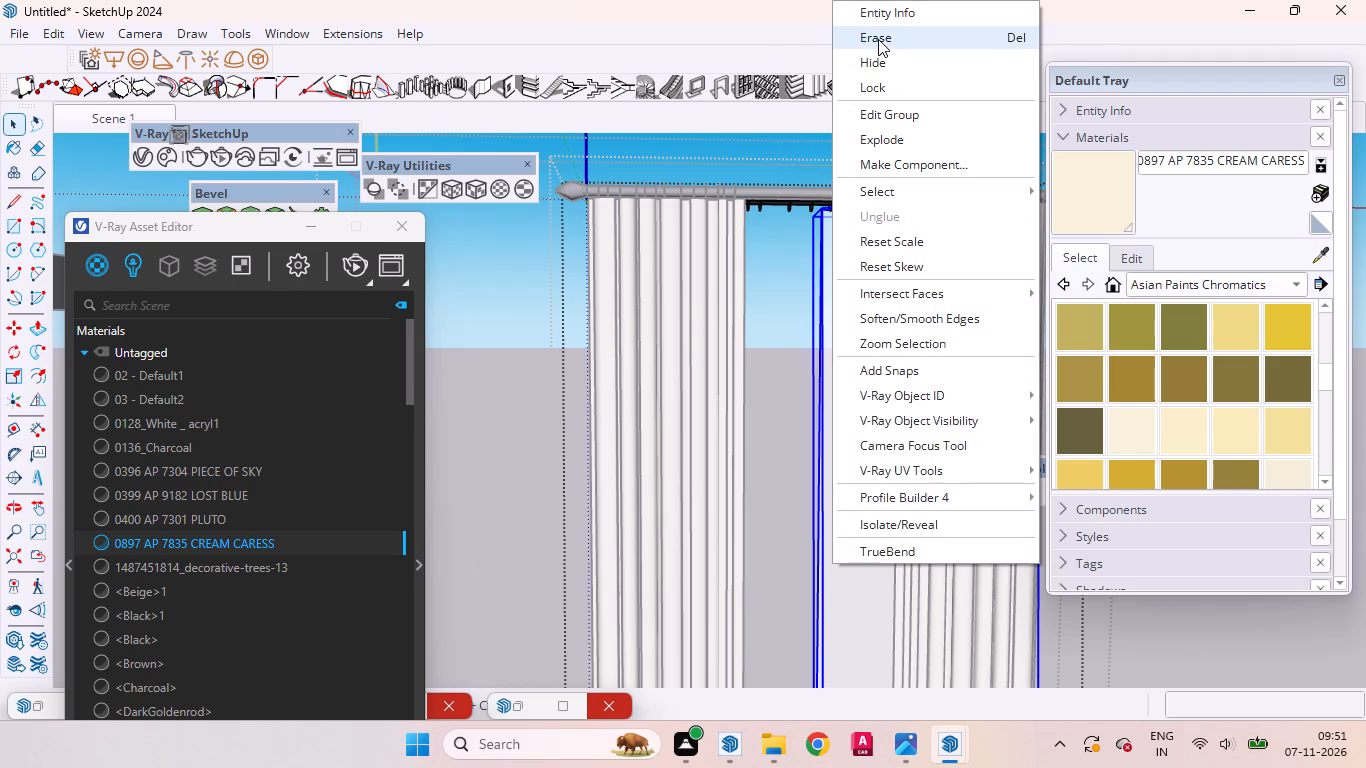
pyautogui.click(878, 39)
pyautogui.click(823, 365)
pyautogui.scroll(-10, 781, 447)
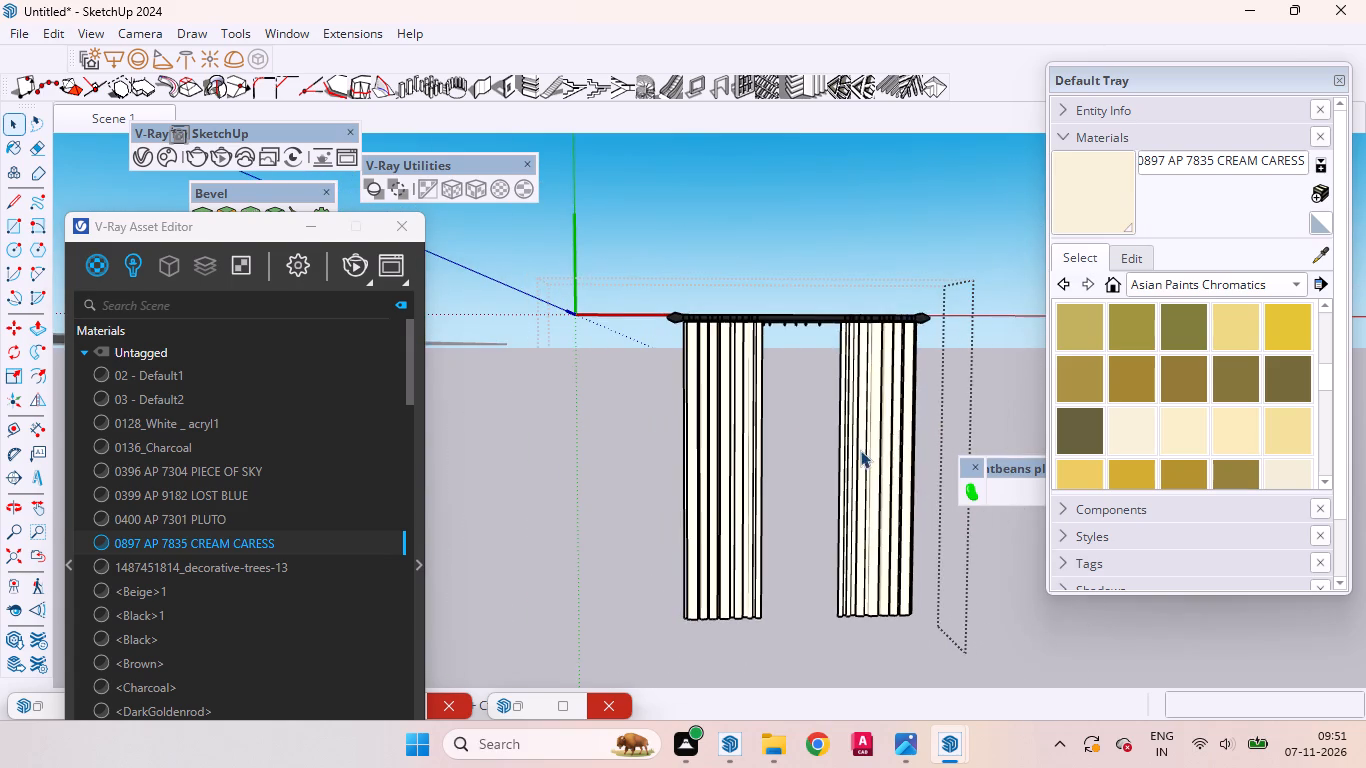
pyautogui.click(861, 450)
pyautogui.scroll(-5, 724, 465)
pyautogui.click(924, 278)
pyautogui.moveTo(875, 374); pyautogui.dragTo(704, 554, button='middle')
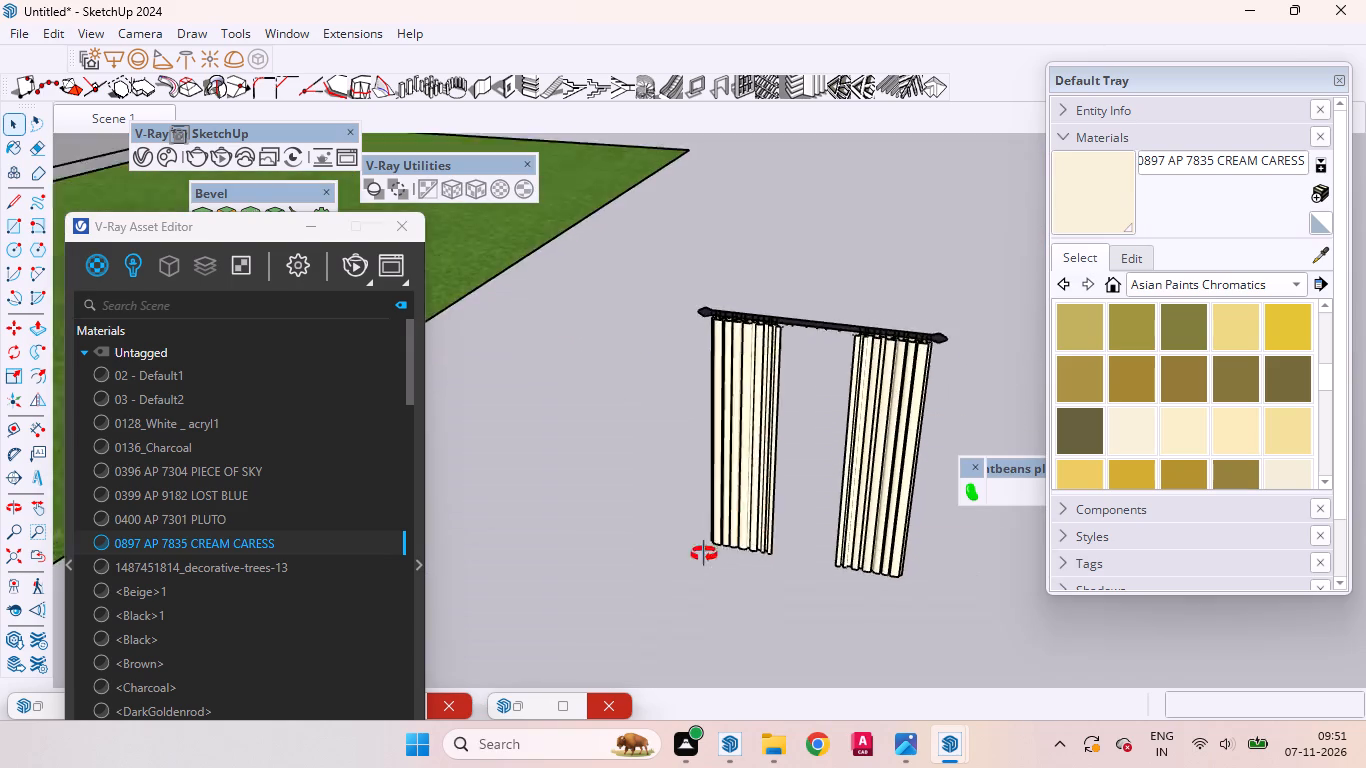
# Move the curtains component by its upper rod-end corner into the top door-side corner of the upper bedroom's front window opening.
pyautogui.moveTo(704, 554); pyautogui.dragTo(657, 598, button='middle')
pyautogui.click(781, 328)
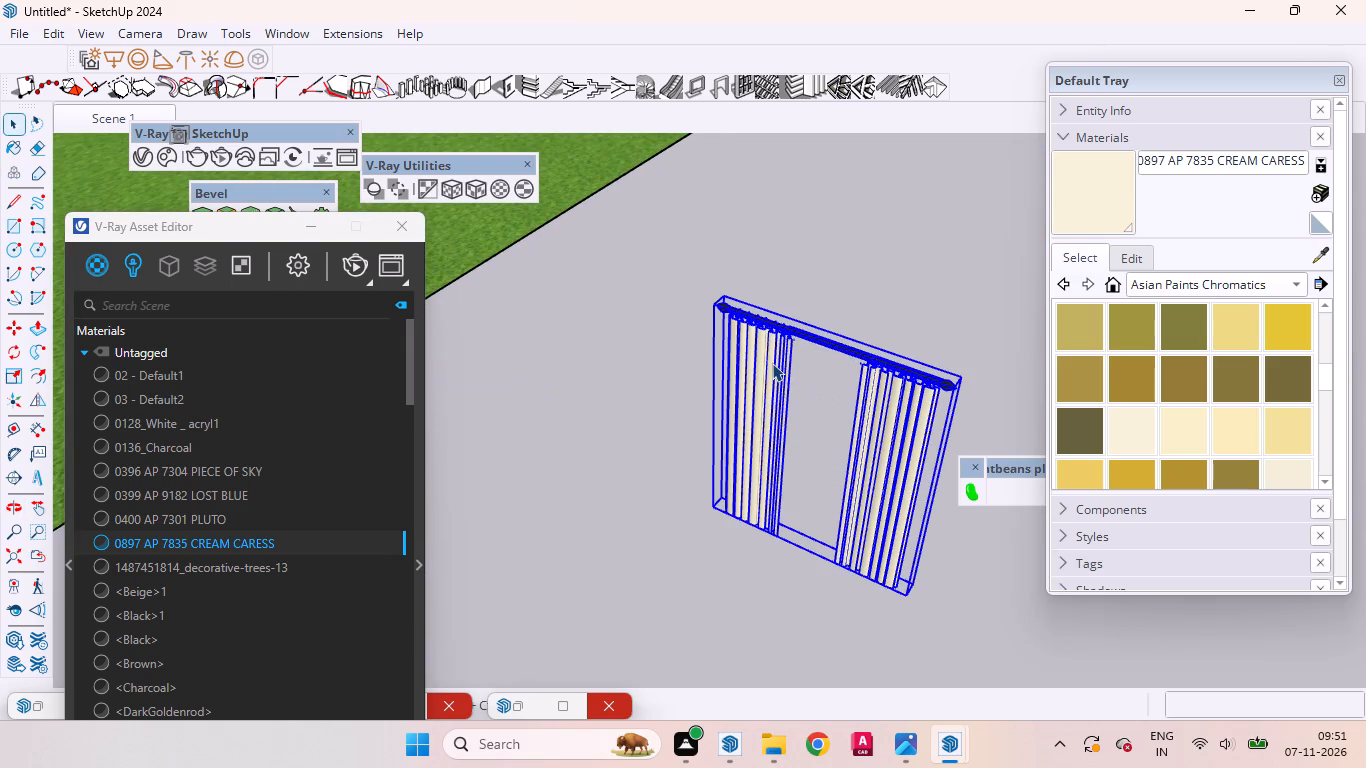
pyautogui.press('m')
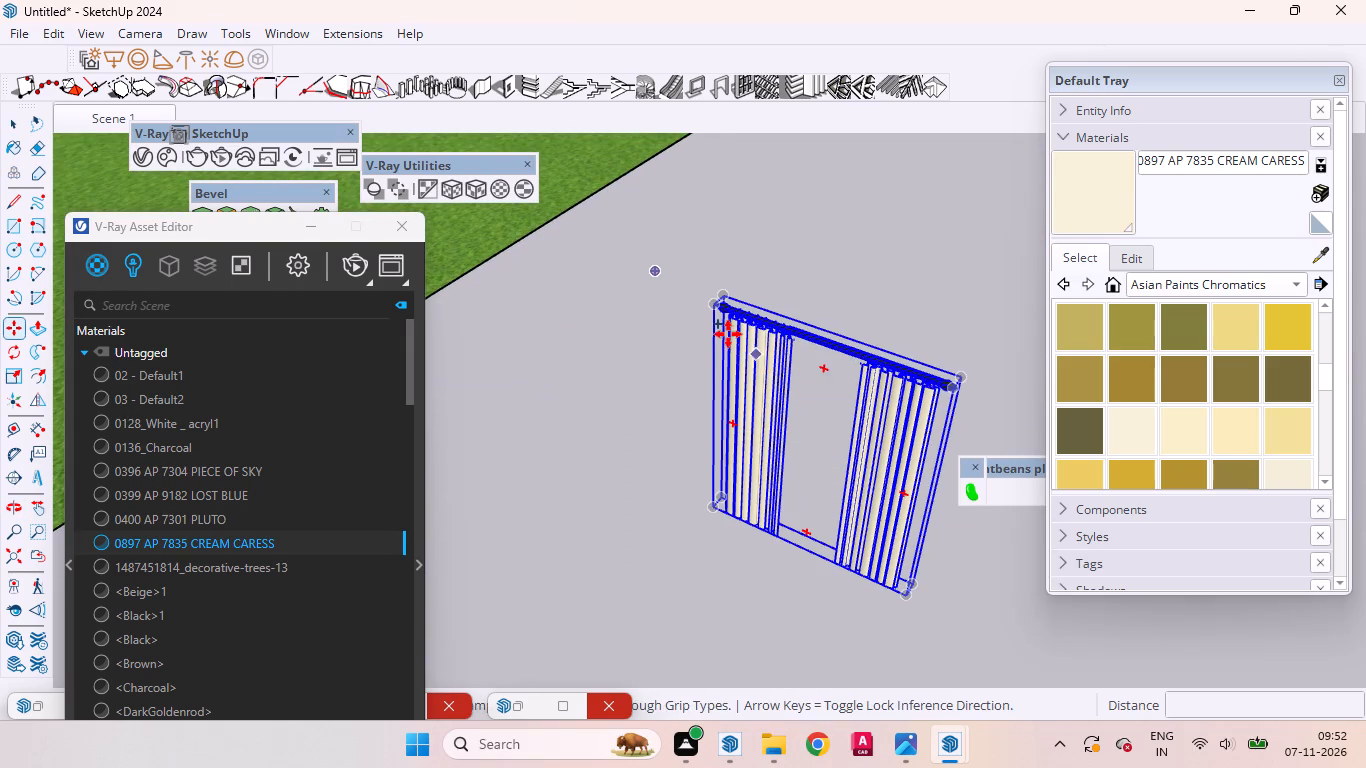
pyautogui.scroll(5, 745, 306)
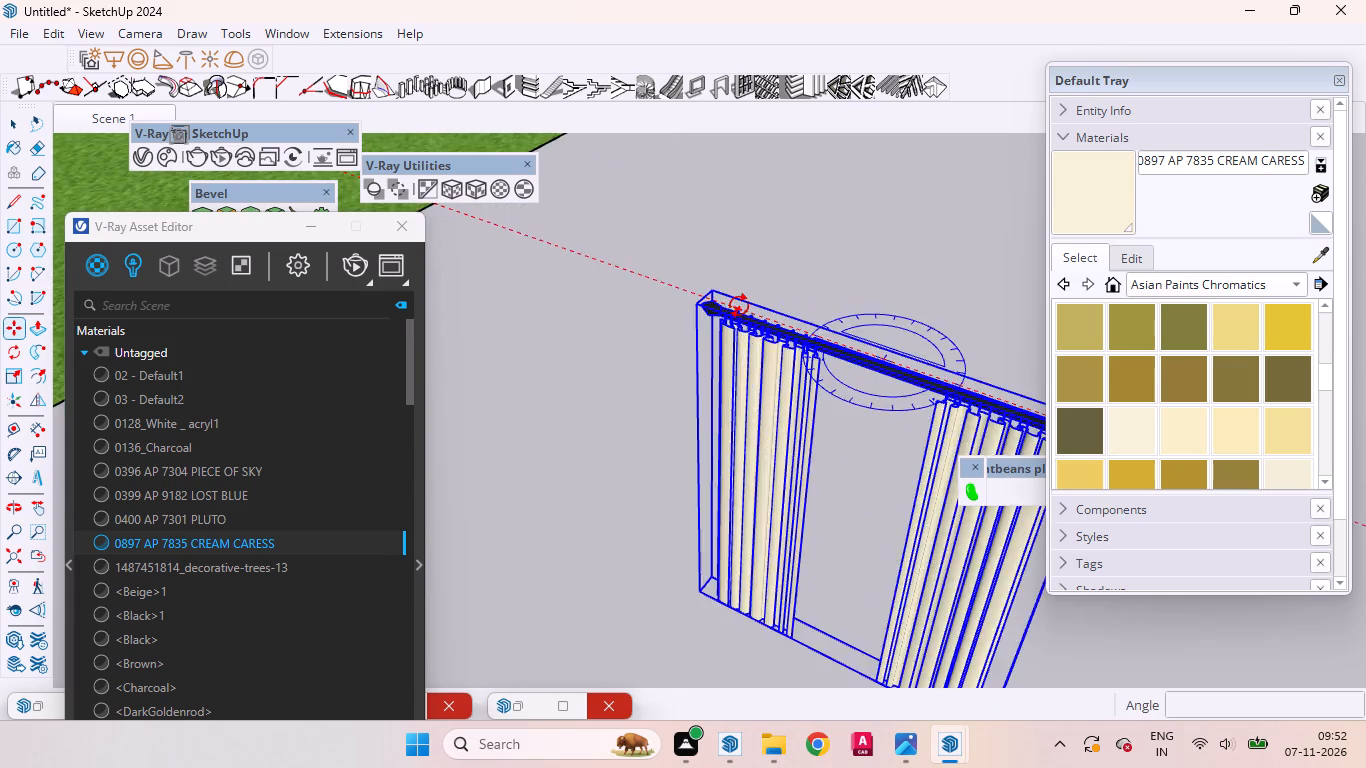
pyautogui.scroll(8, 739, 306)
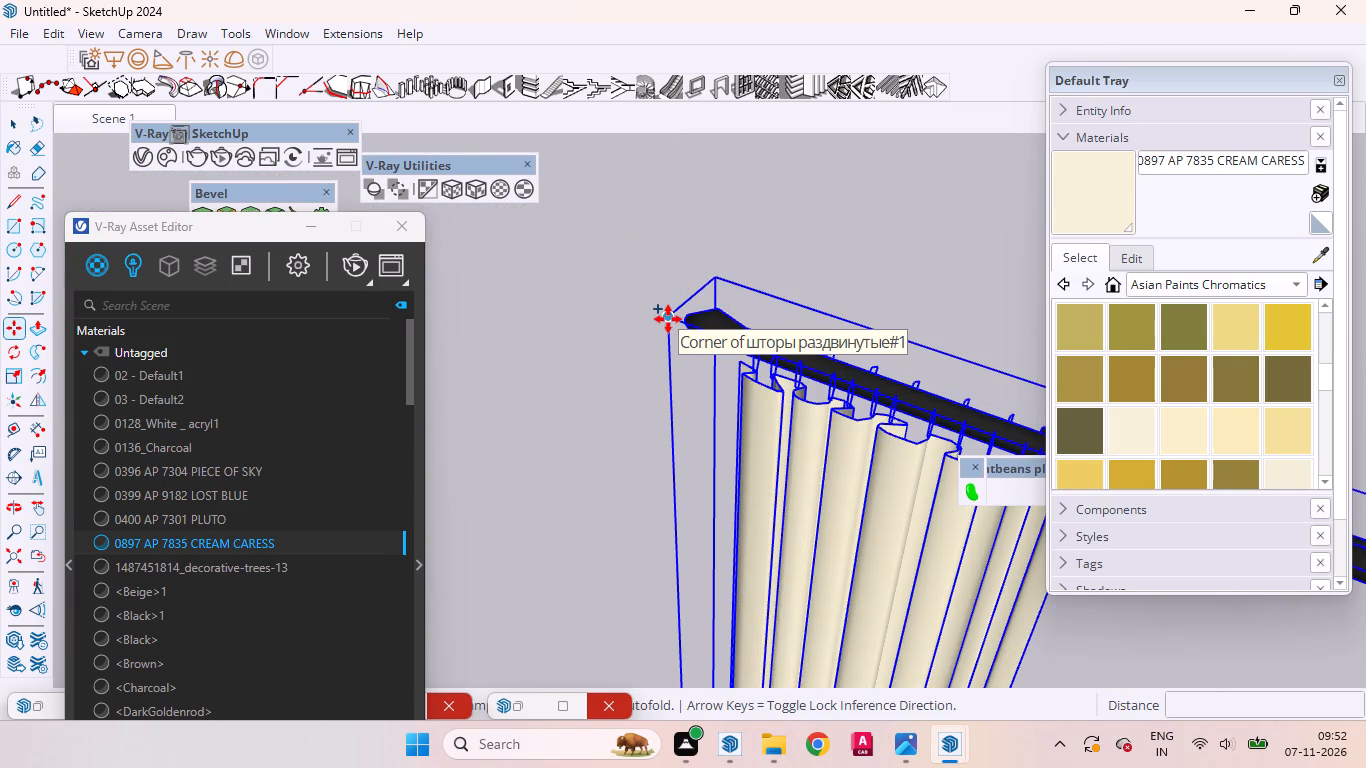
pyautogui.click(668, 319)
pyautogui.scroll(-5, 698, 295)
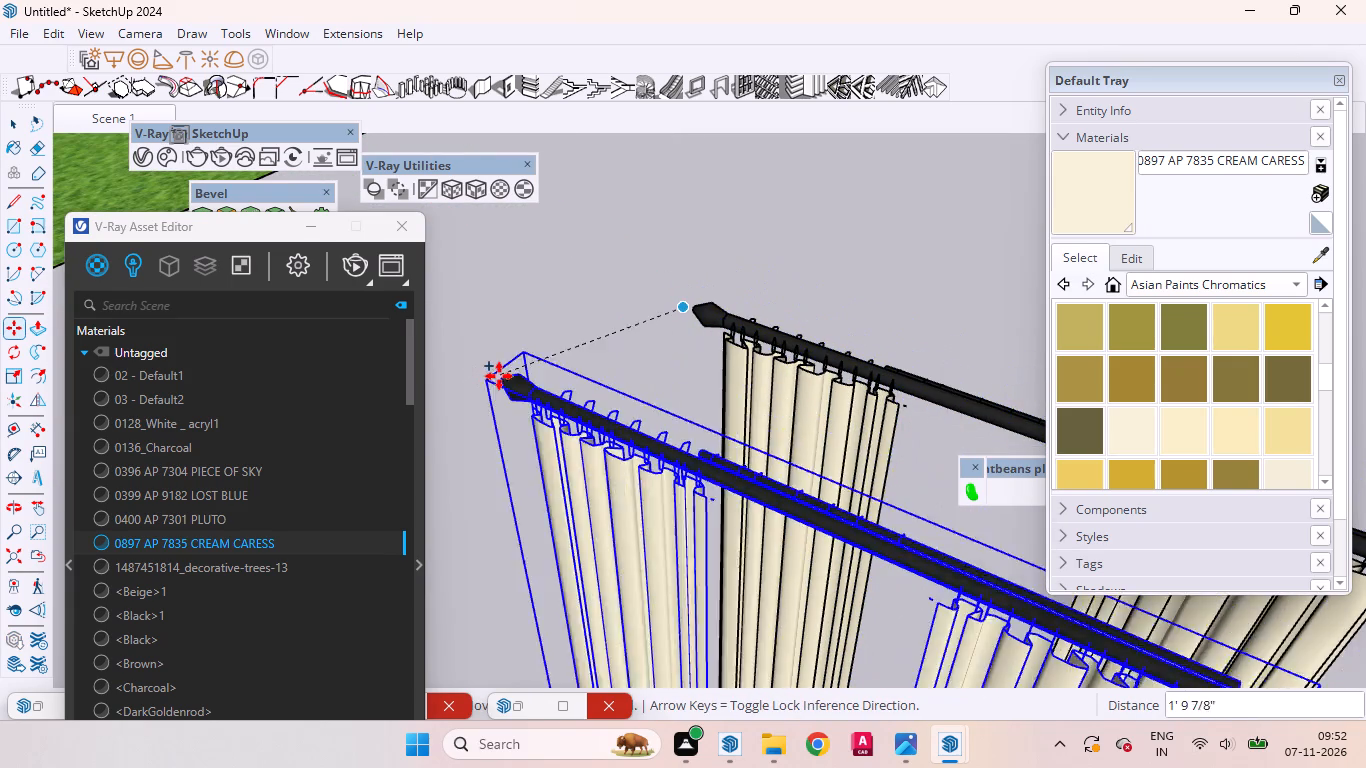
pyautogui.scroll(-3, 740, 314)
pyautogui.scroll(1, 740, 314)
pyautogui.scroll(-5, 740, 315)
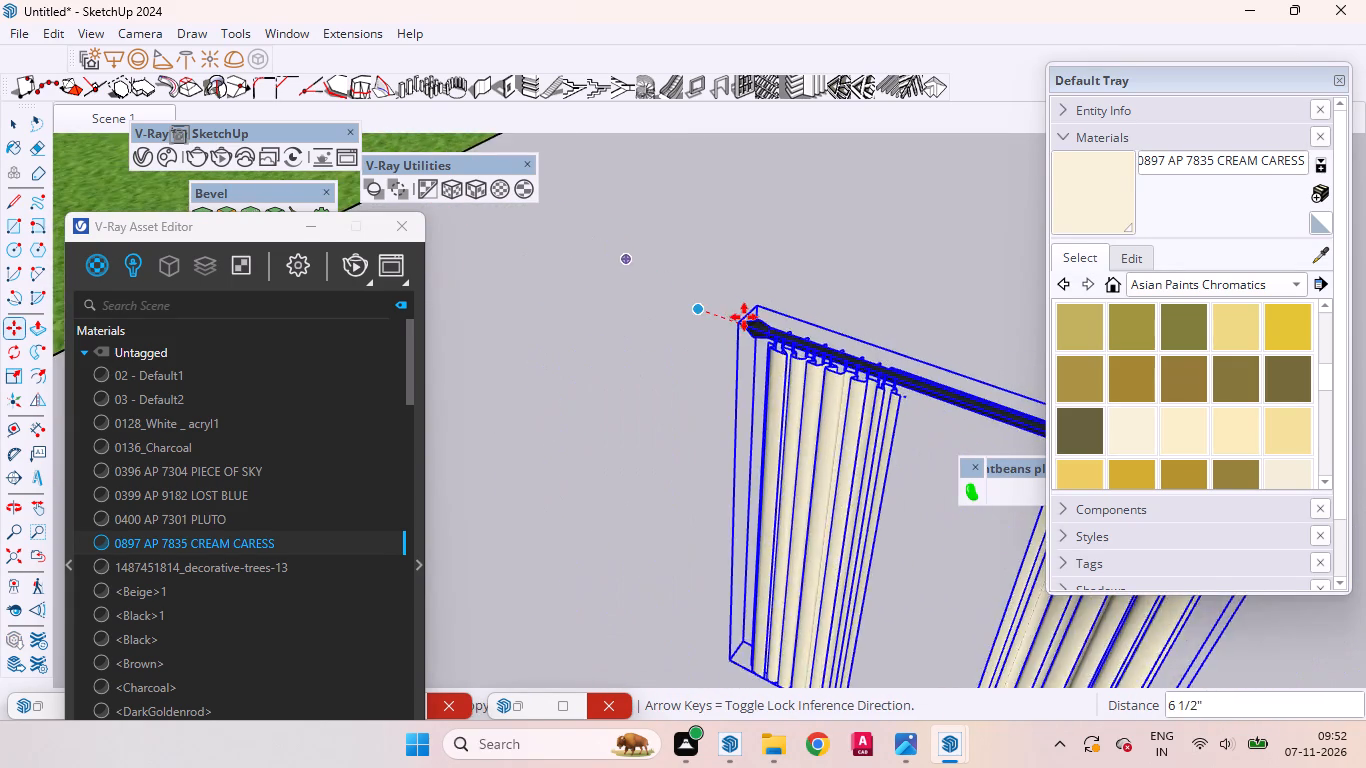
pyautogui.scroll(-18, 744, 317)
pyautogui.scroll(1, 801, 386)
pyautogui.scroll(-2, 801, 386)
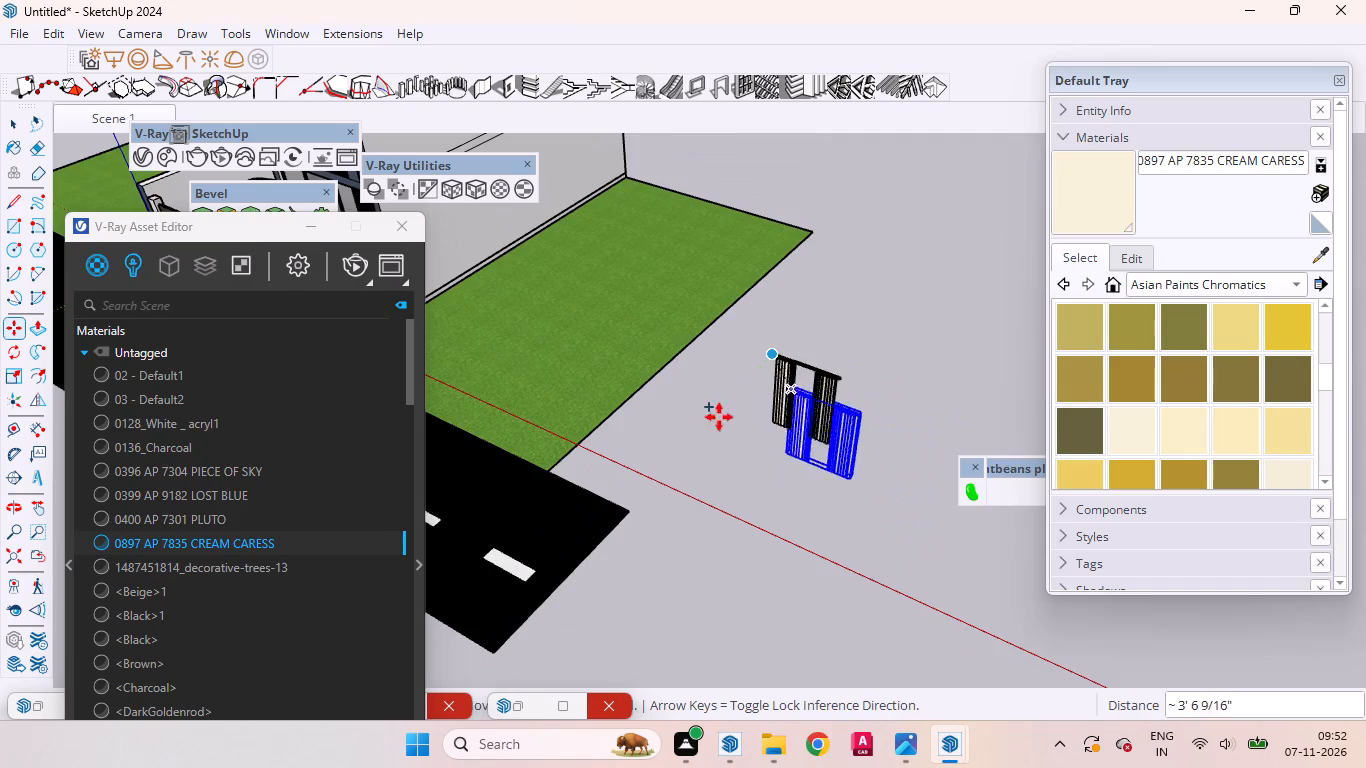
pyautogui.scroll(-17, 808, 426)
pyautogui.scroll(5, 630, 313)
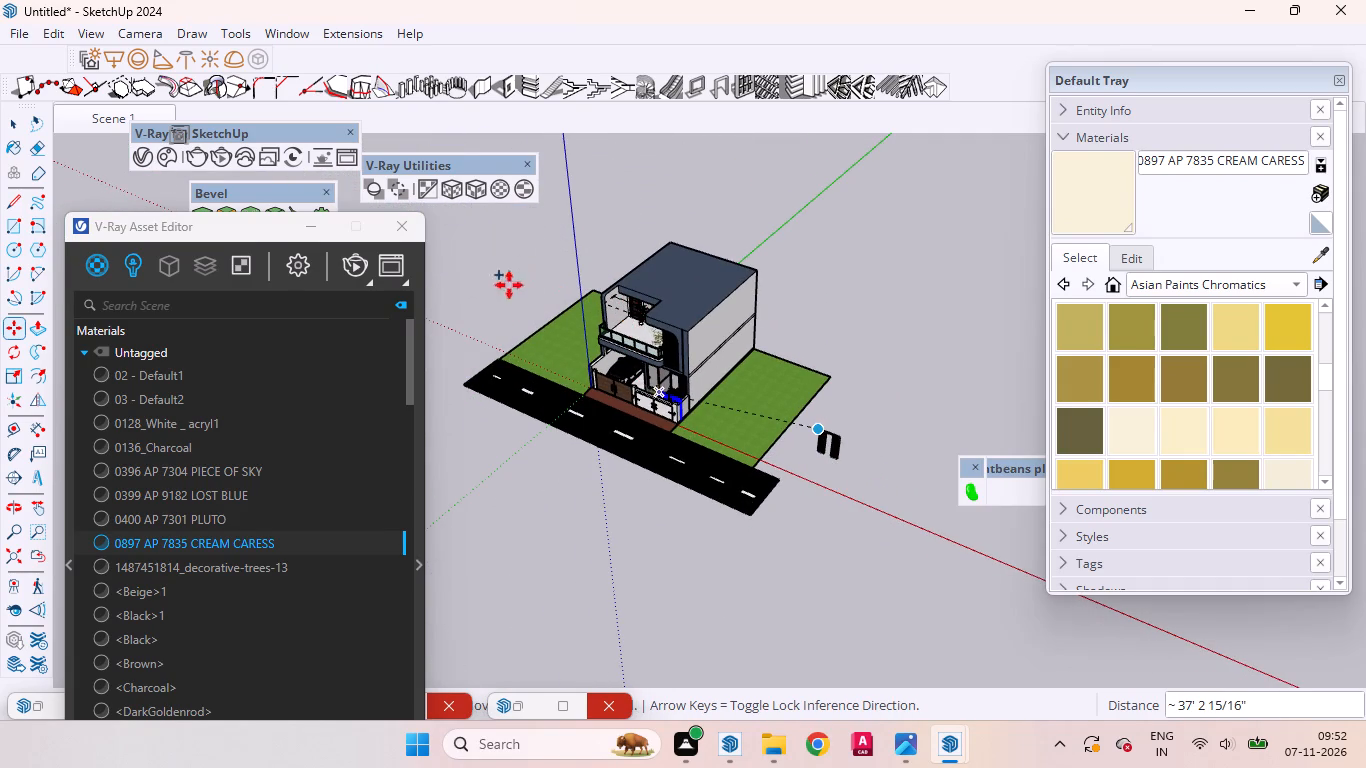
pyautogui.scroll(2, 615, 288)
pyautogui.scroll(-1, 652, 299)
pyautogui.scroll(1, 652, 299)
pyautogui.scroll(-3, 652, 299)
pyautogui.scroll(7, 652, 299)
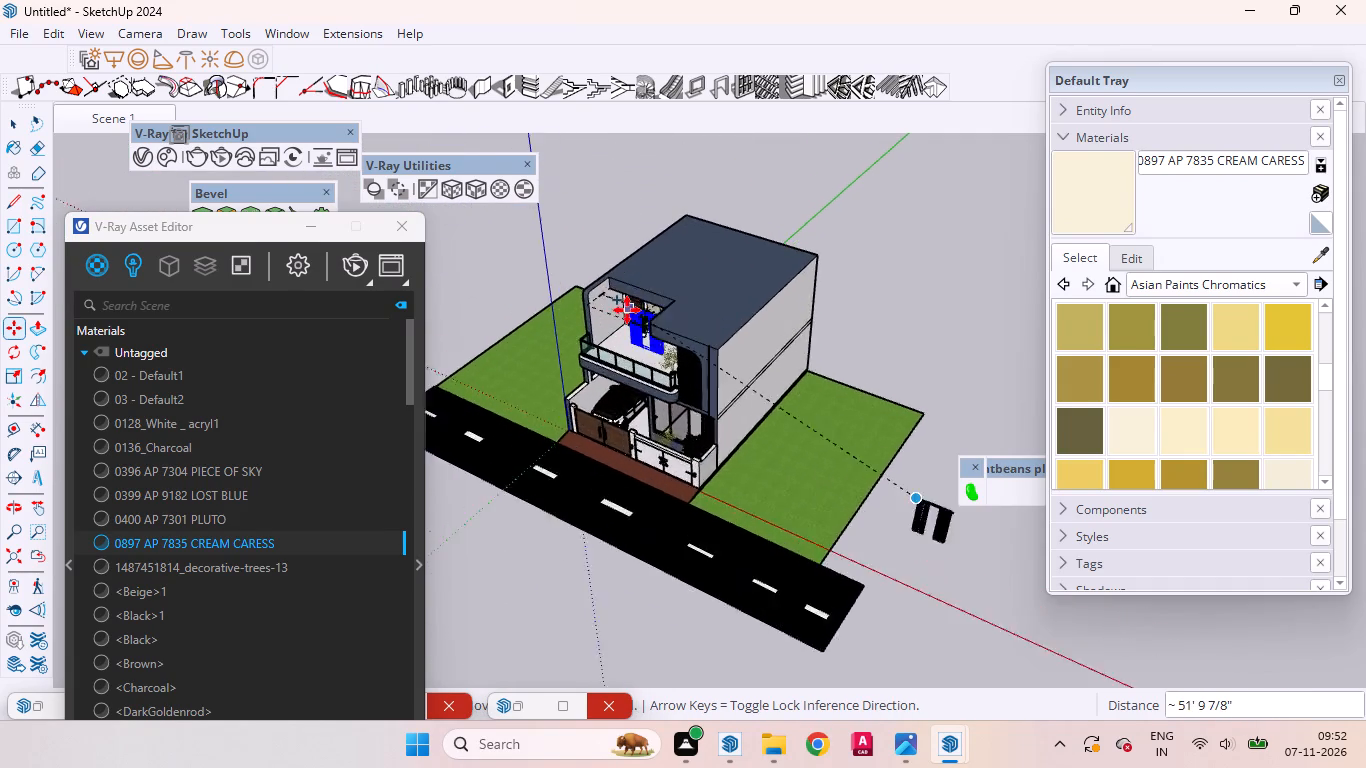
pyautogui.scroll(2, 627, 310)
pyautogui.scroll(-1, 627, 310)
pyautogui.scroll(16, 626, 313)
pyautogui.moveTo(671, 407); pyautogui.dragTo(739, 244, button='middle')
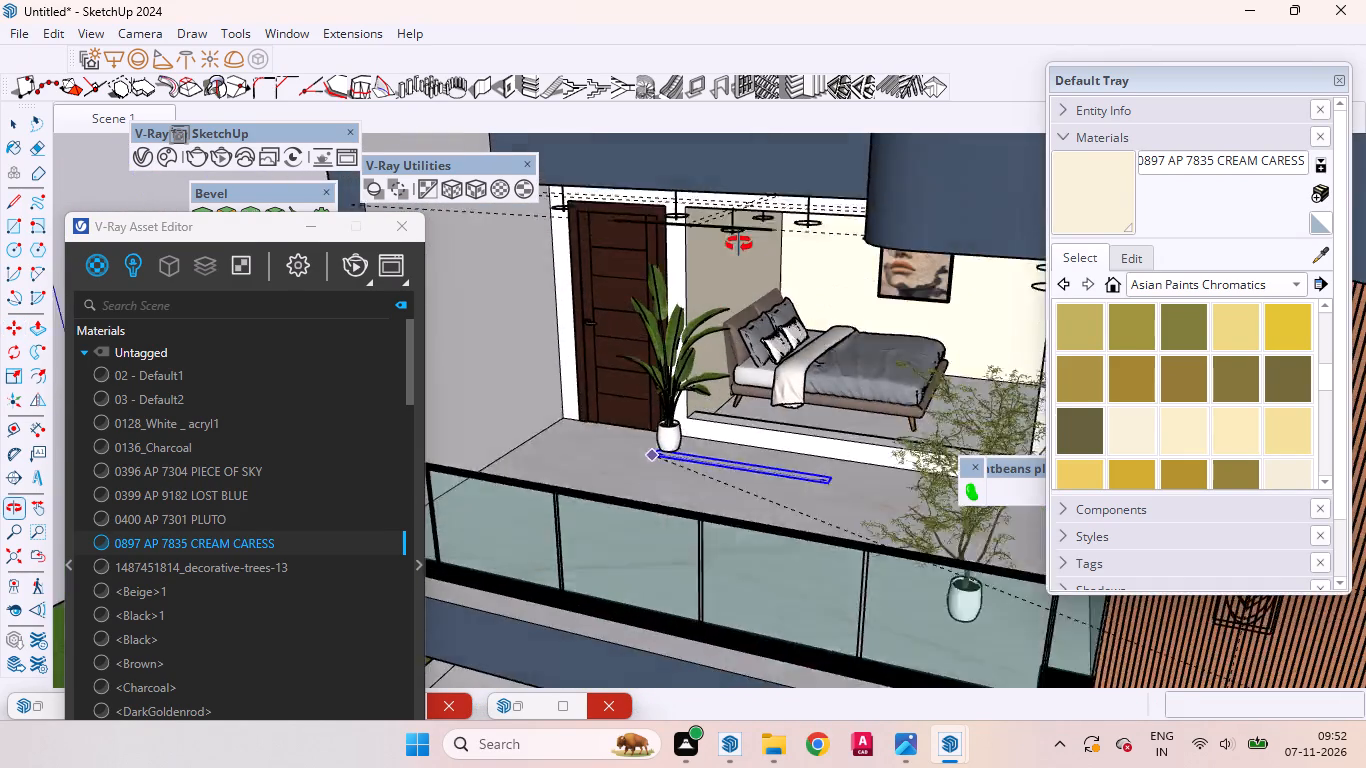
pyautogui.moveTo(739, 244); pyautogui.dragTo(737, 243, button='middle')
pyautogui.scroll(9, 737, 243)
pyautogui.scroll(-1, 723, 229)
pyautogui.scroll(8, 723, 229)
pyautogui.moveTo(679, 277); pyautogui.dragTo(593, 245, button='middle')
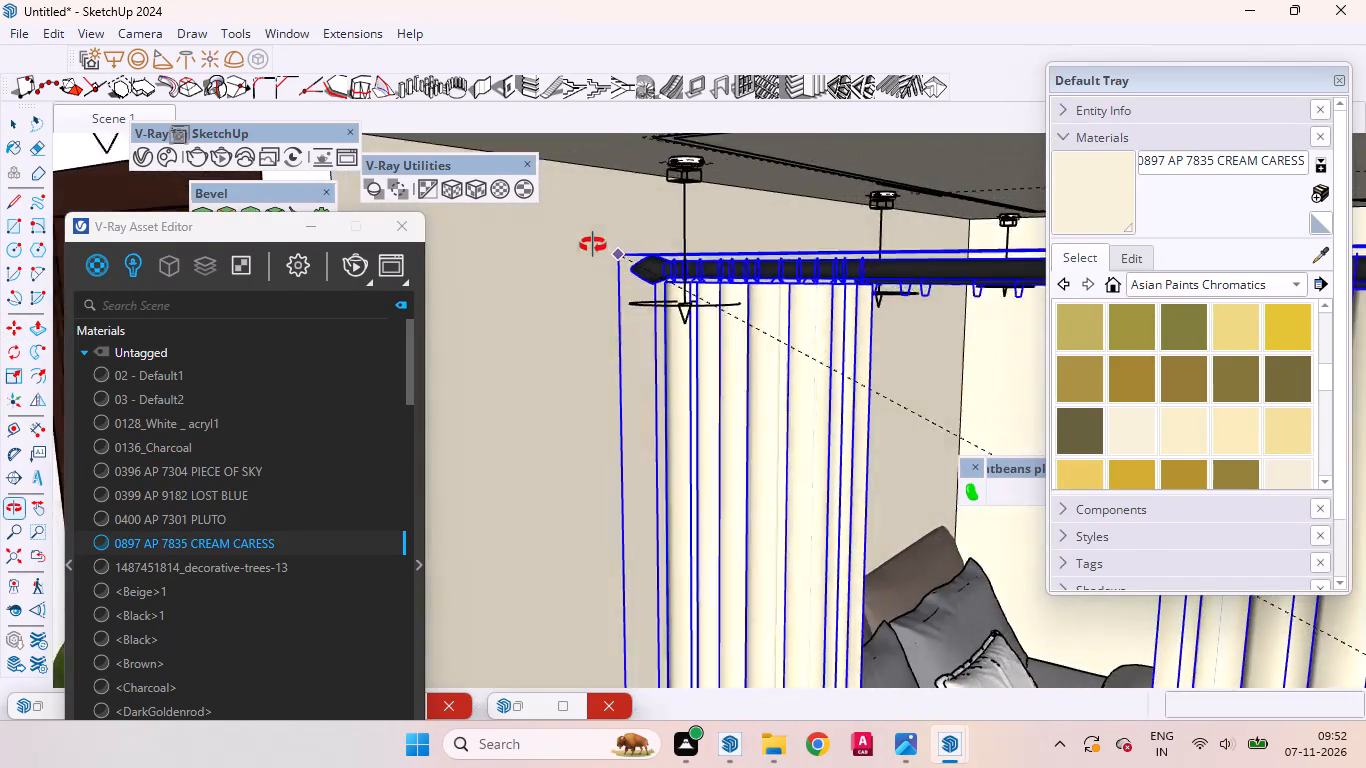
pyautogui.moveTo(593, 245); pyautogui.dragTo(620, 239, button='middle')
pyautogui.scroll(1, 623, 240)
pyautogui.scroll(-8, 675, 268)
pyautogui.moveTo(644, 253); pyautogui.dragTo(596, 197, button='middle')
pyautogui.scroll(1, 644, 253)
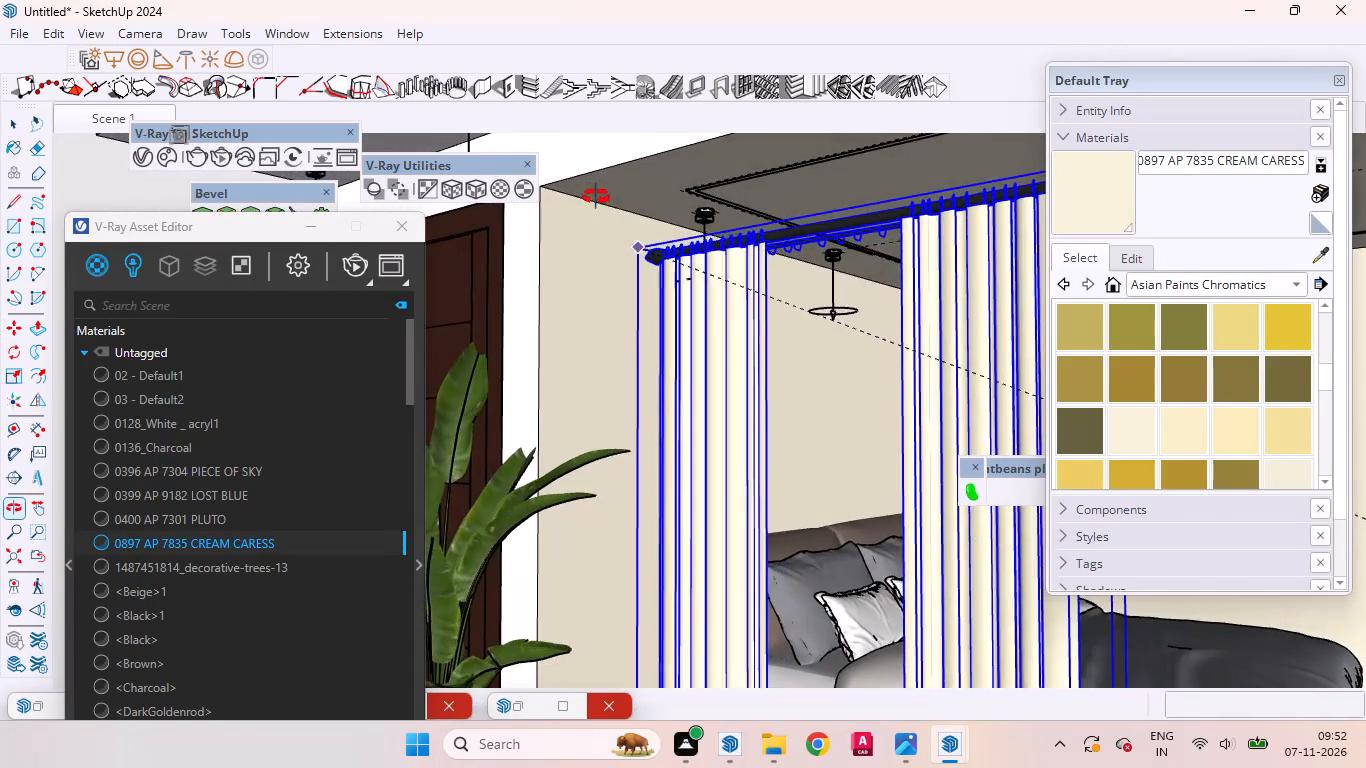
pyautogui.moveTo(596, 197); pyautogui.dragTo(593, 175, button='middle')
pyautogui.scroll(-1, 594, 173)
pyautogui.scroll(8, 594, 173)
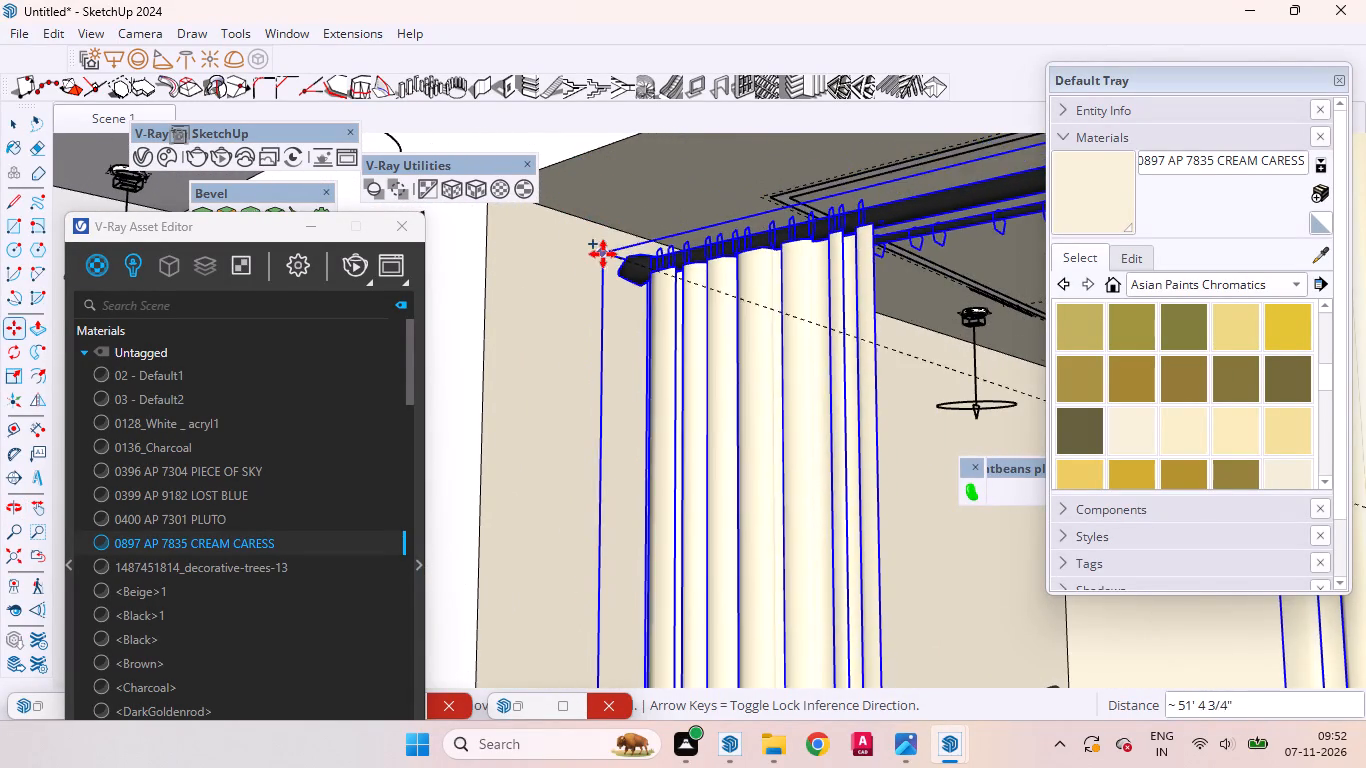
pyautogui.click(589, 213)
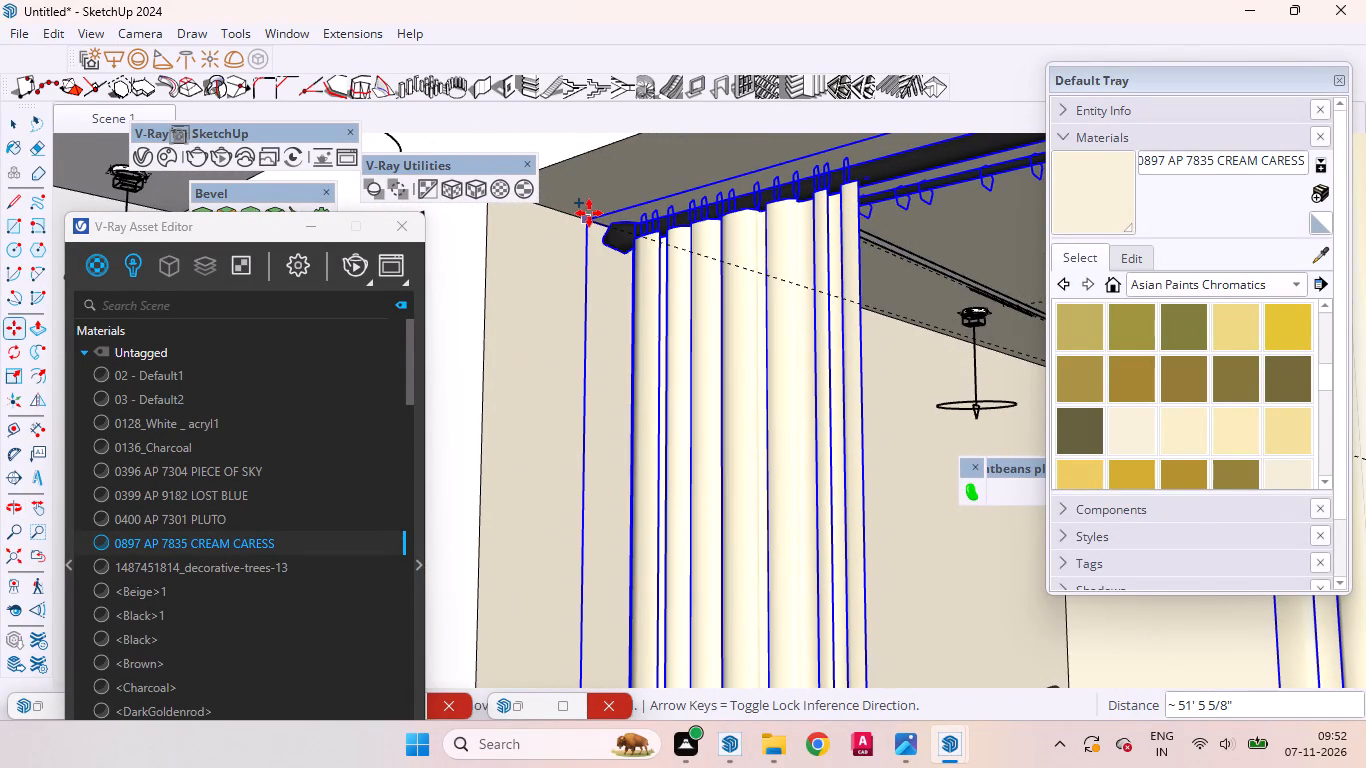
# Scale the curtains component along the red axis by about 2.00 so the rod spans the bedroom's window opening.
pyautogui.scroll(-1, 653, 322)
pyautogui.moveTo(655, 329); pyautogui.dragTo(840, 414, button='middle')
pyautogui.scroll(1, 840, 414)
pyautogui.scroll(-8, 692, 296)
pyautogui.scroll(2, 568, 155)
pyautogui.scroll(-6, 562, 148)
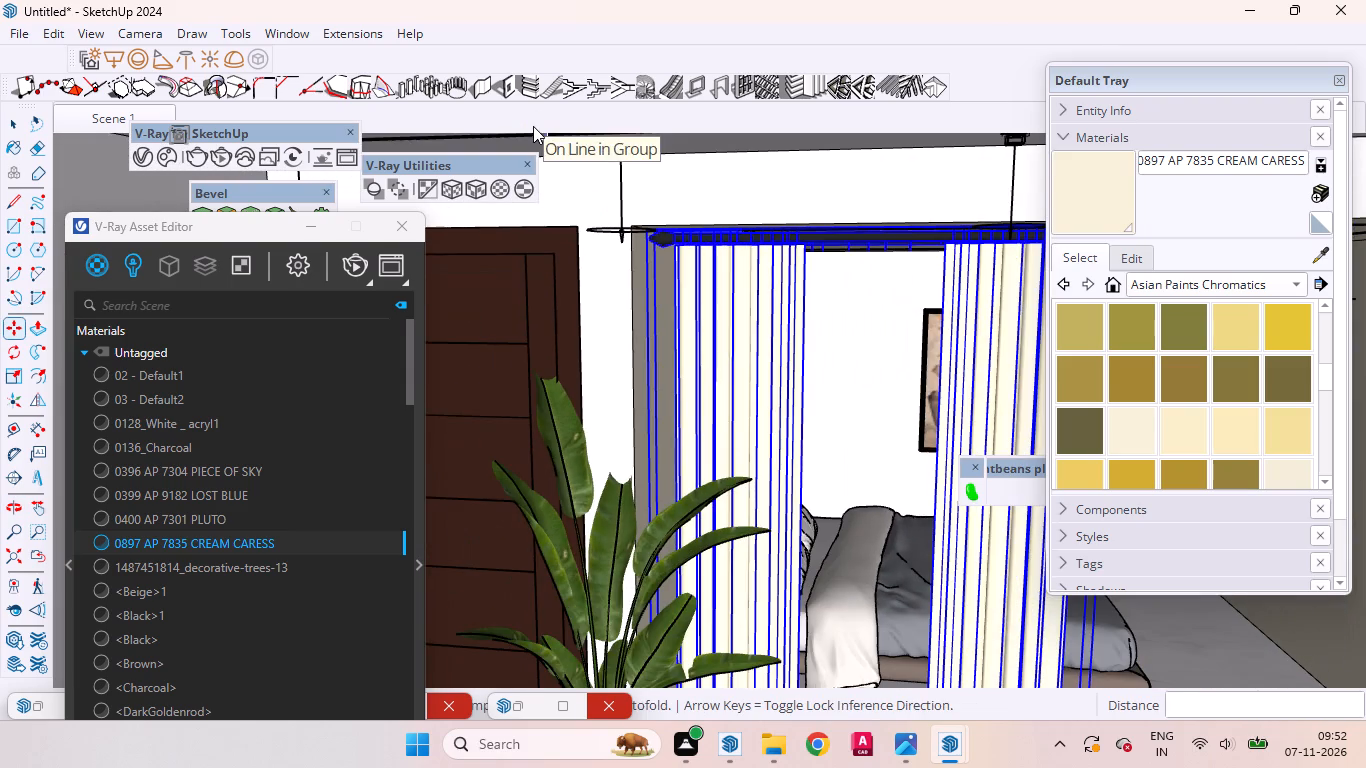
pyautogui.scroll(-2, 533, 126)
pyautogui.scroll(1, 533, 126)
pyautogui.scroll(-12, 669, 323)
pyautogui.scroll(3, 779, 347)
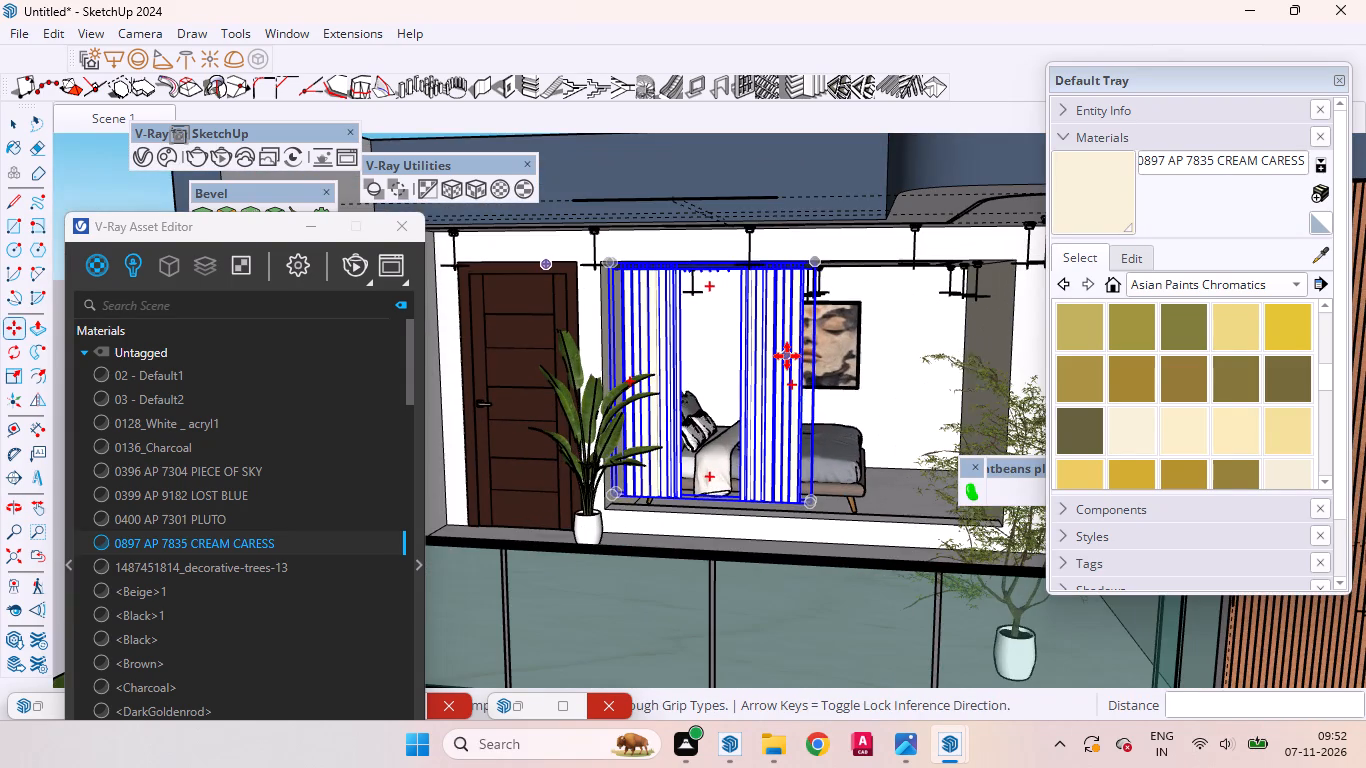
pyautogui.press('s')
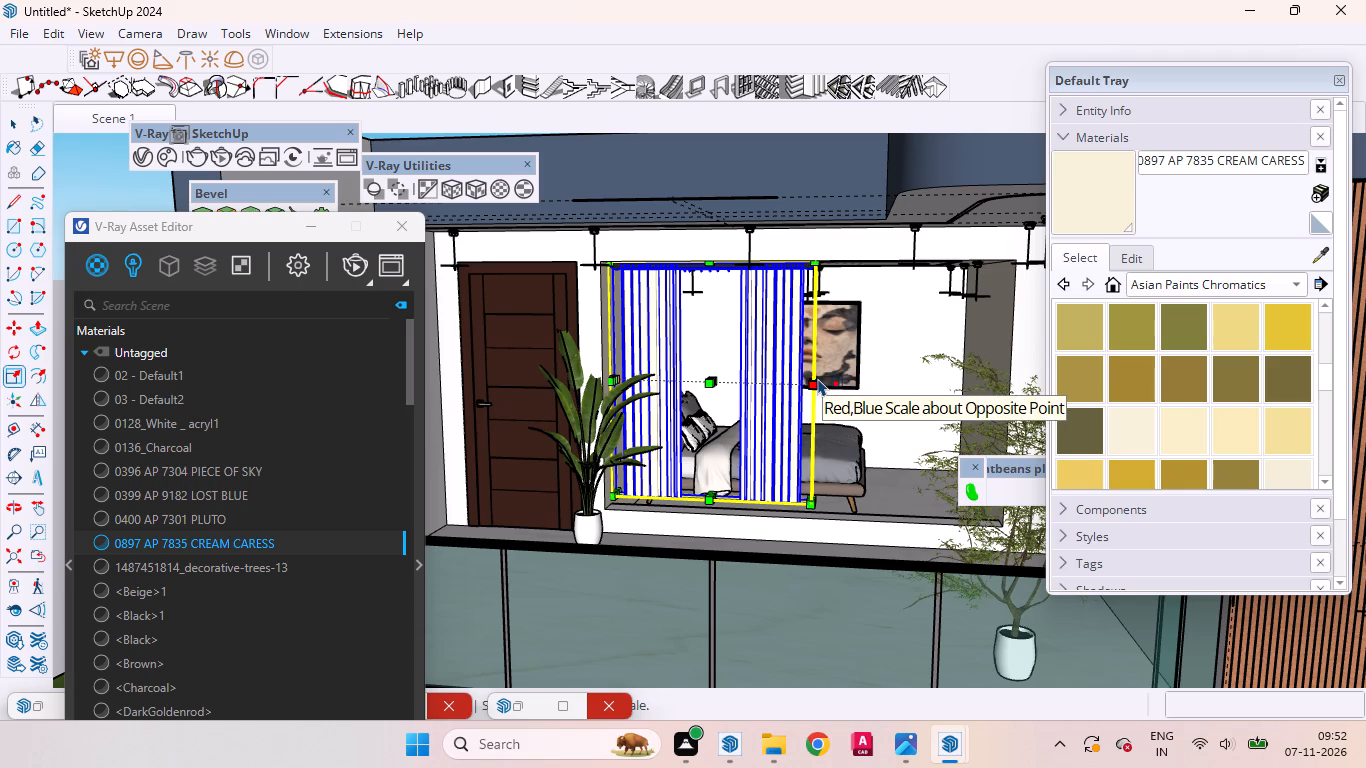
pyautogui.scroll(8, 817, 374)
pyautogui.scroll(-1, 817, 377)
pyautogui.scroll(1, 817, 377)
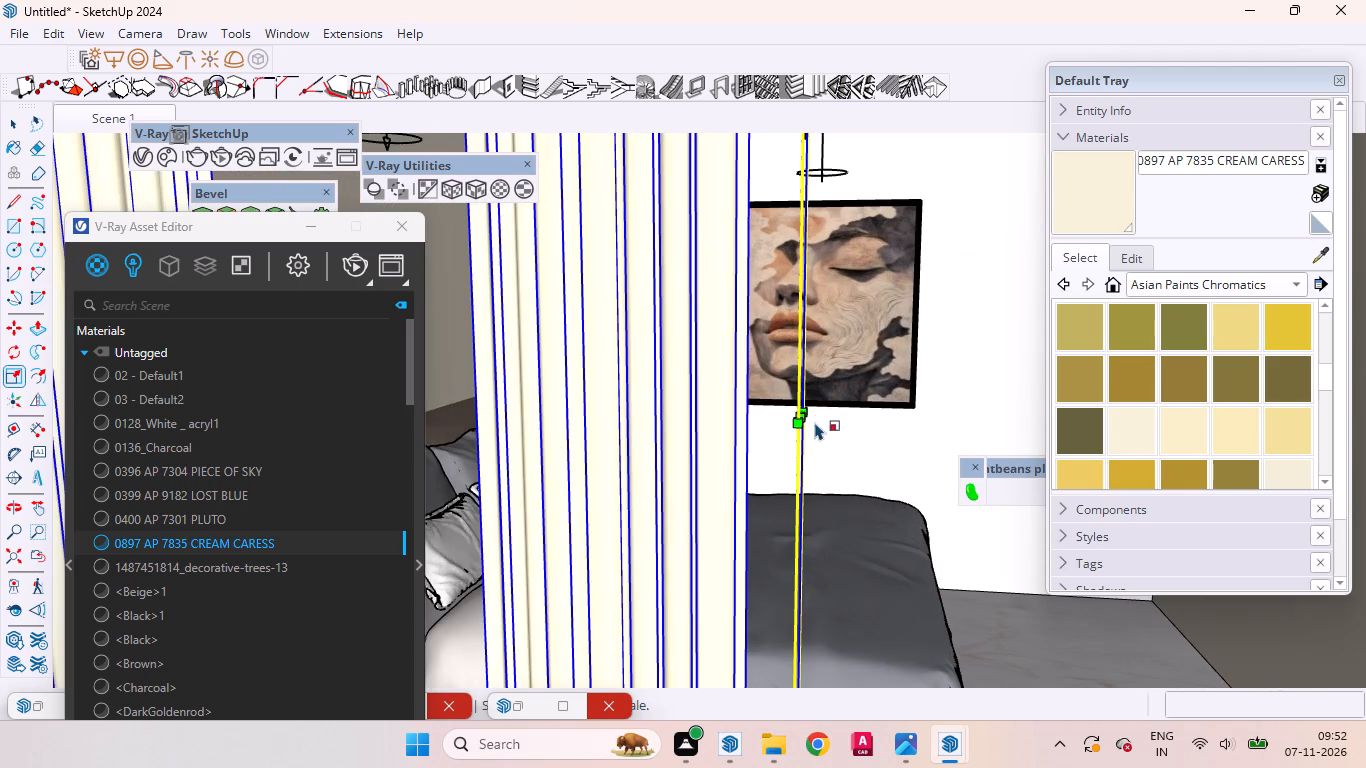
pyautogui.click(803, 411)
pyautogui.scroll(-2, 860, 430)
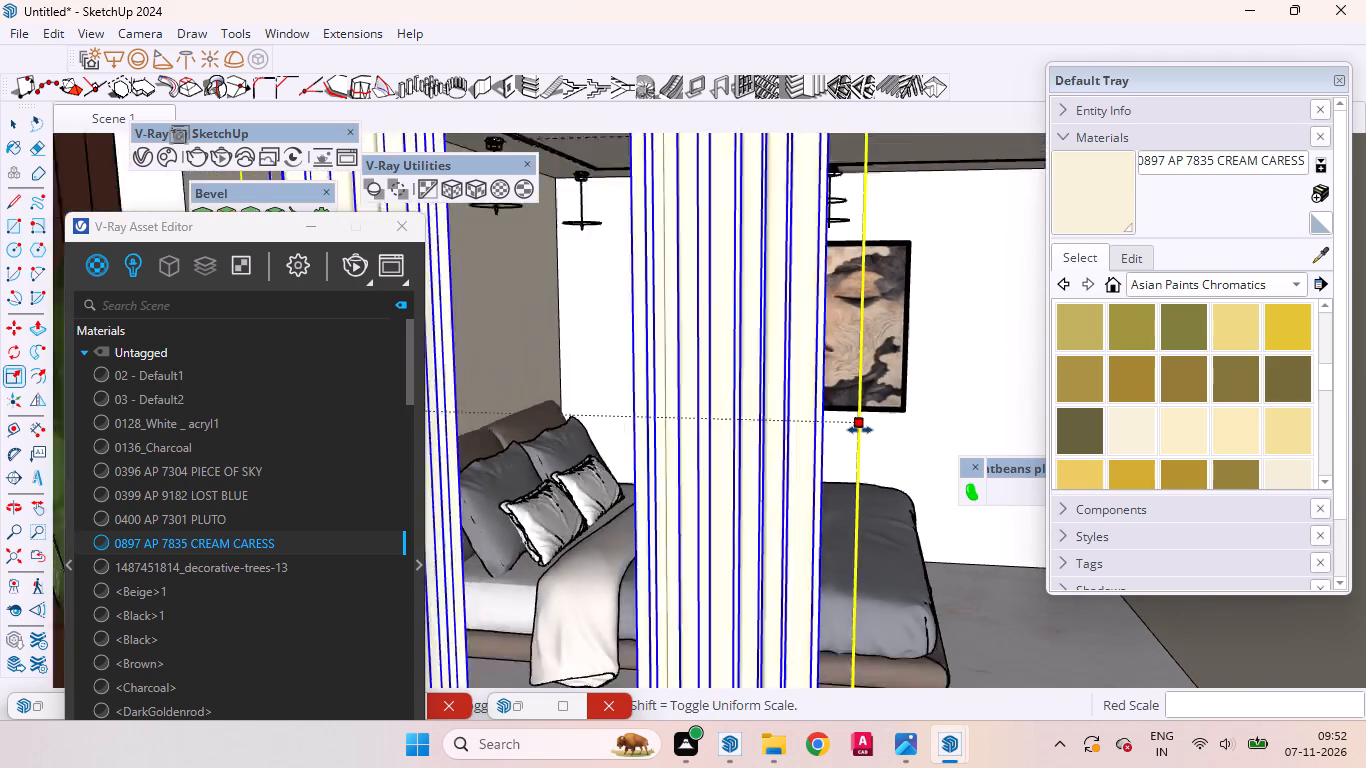
pyautogui.scroll(-8, 860, 430)
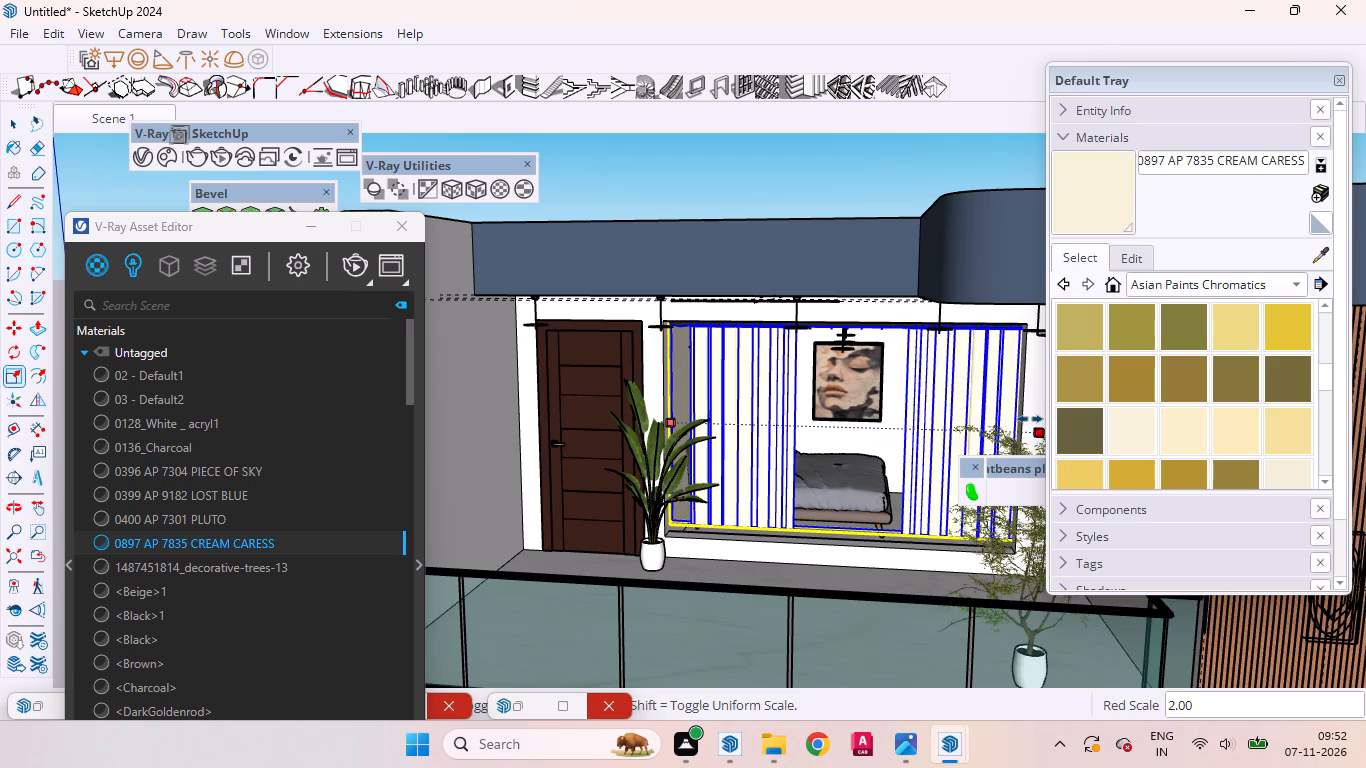
pyautogui.click(1030, 419)
# Inside the curtains component, move the door-side panel about 7 9/16" along the red axis toward the door, and exit the component.
pyautogui.scroll(-5, 856, 431)
pyautogui.scroll(2, 852, 424)
pyautogui.scroll(-1, 852, 424)
pyautogui.scroll(1, 818, 424)
pyautogui.scroll(-2, 818, 424)
pyautogui.scroll(4, 818, 424)
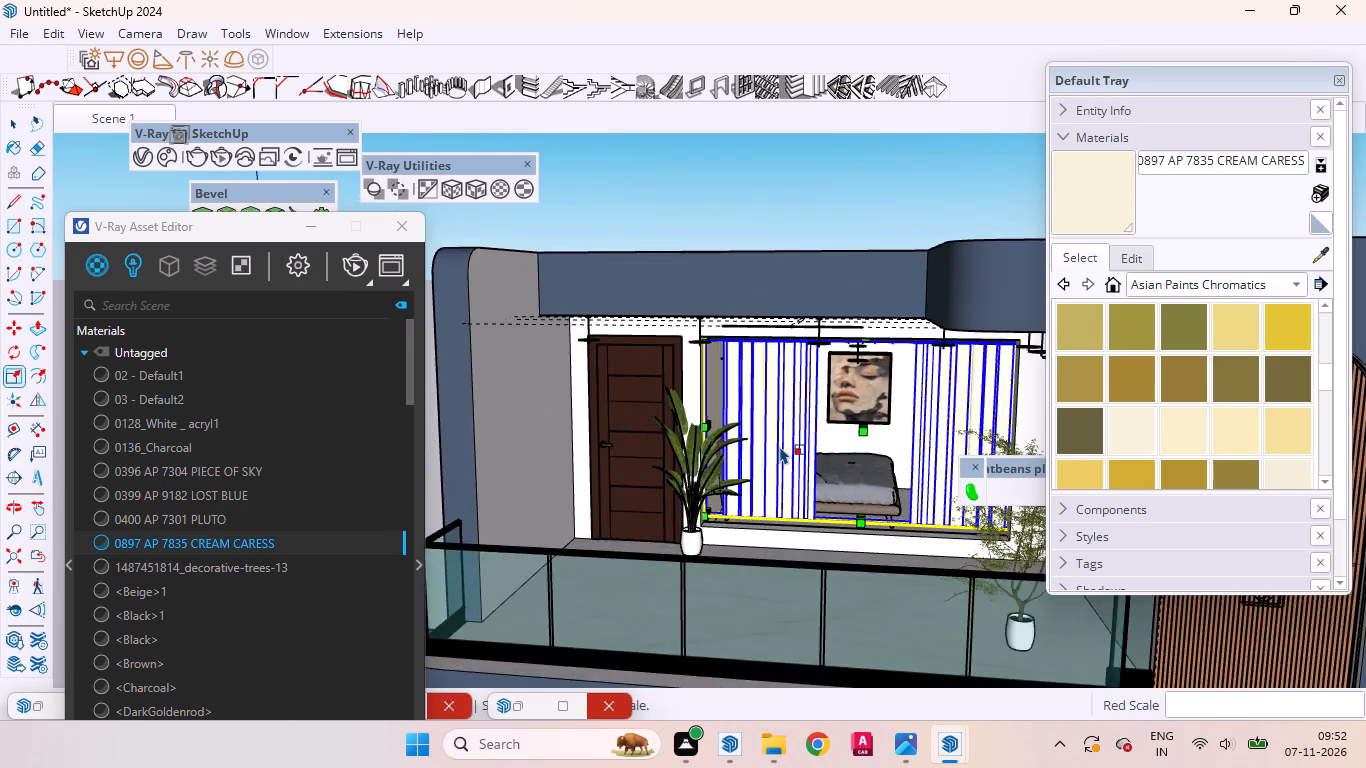
pyautogui.scroll(2, 780, 446)
pyautogui.press('space')
pyautogui.click(776, 437)
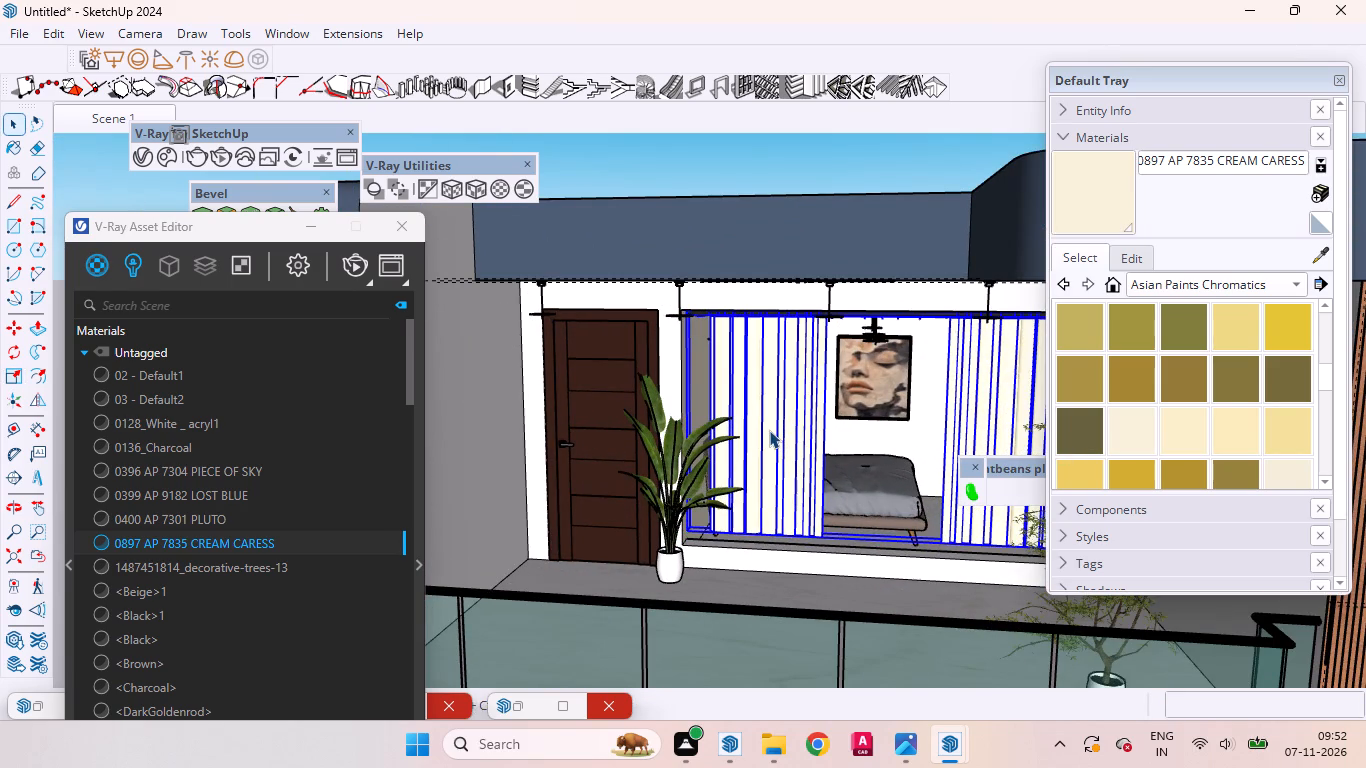
pyautogui.doubleClick(769, 430)
pyautogui.click(765, 429)
pyautogui.press('s')
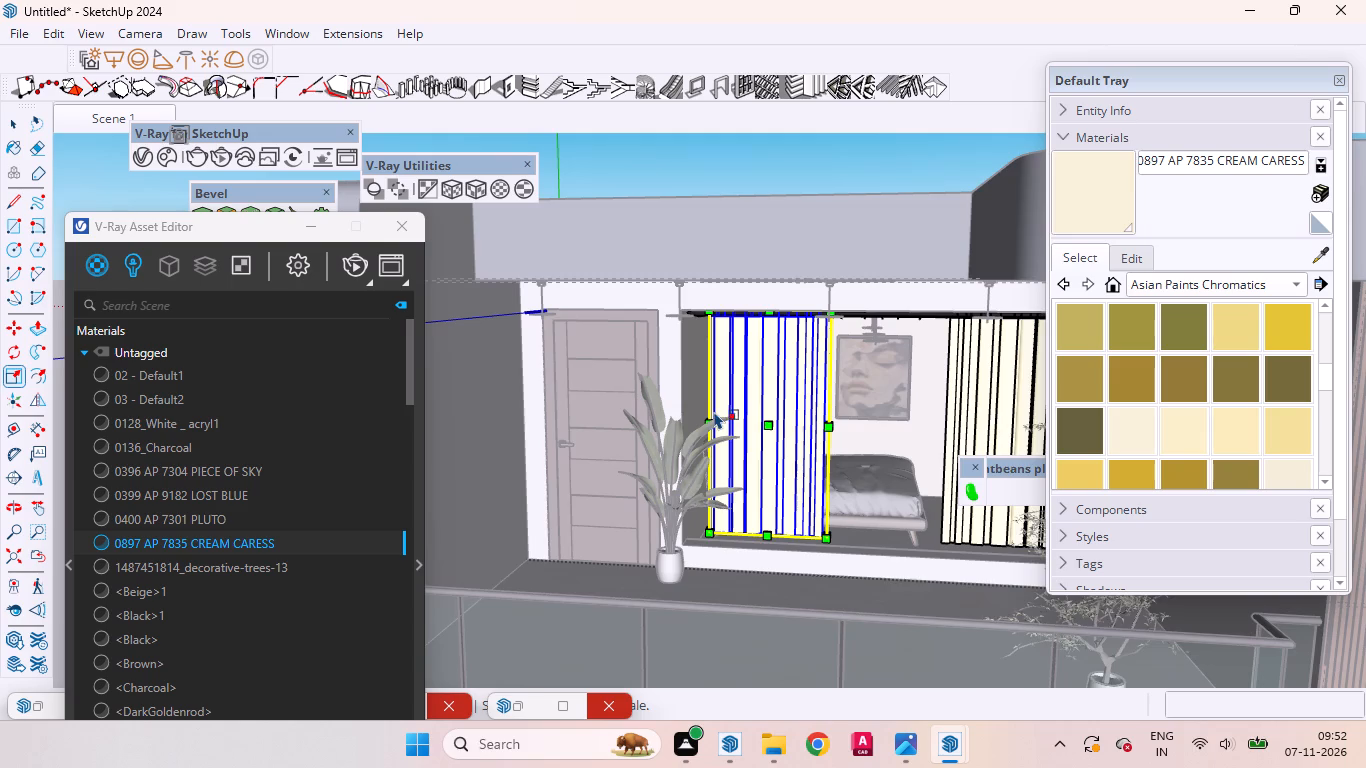
pyautogui.scroll(4, 714, 411)
pyautogui.press('m')
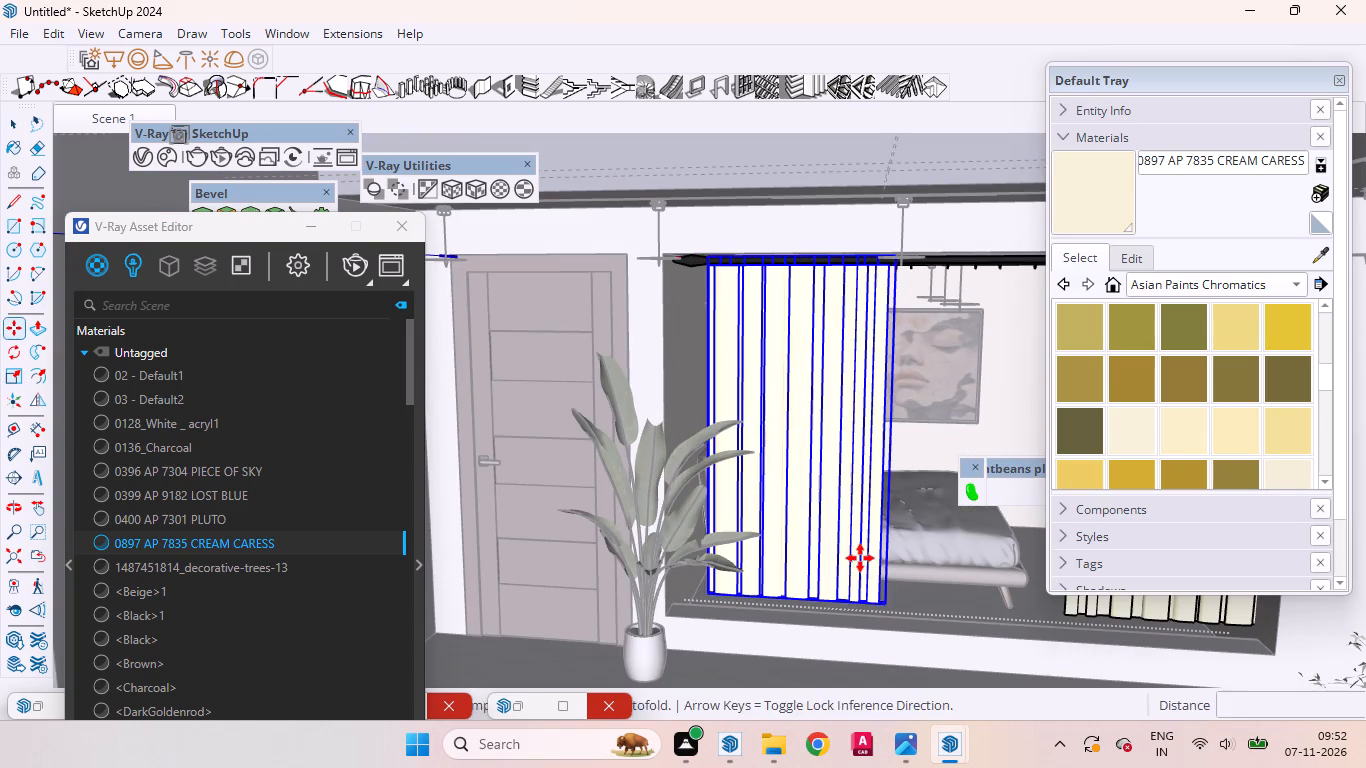
pyautogui.click(860, 558)
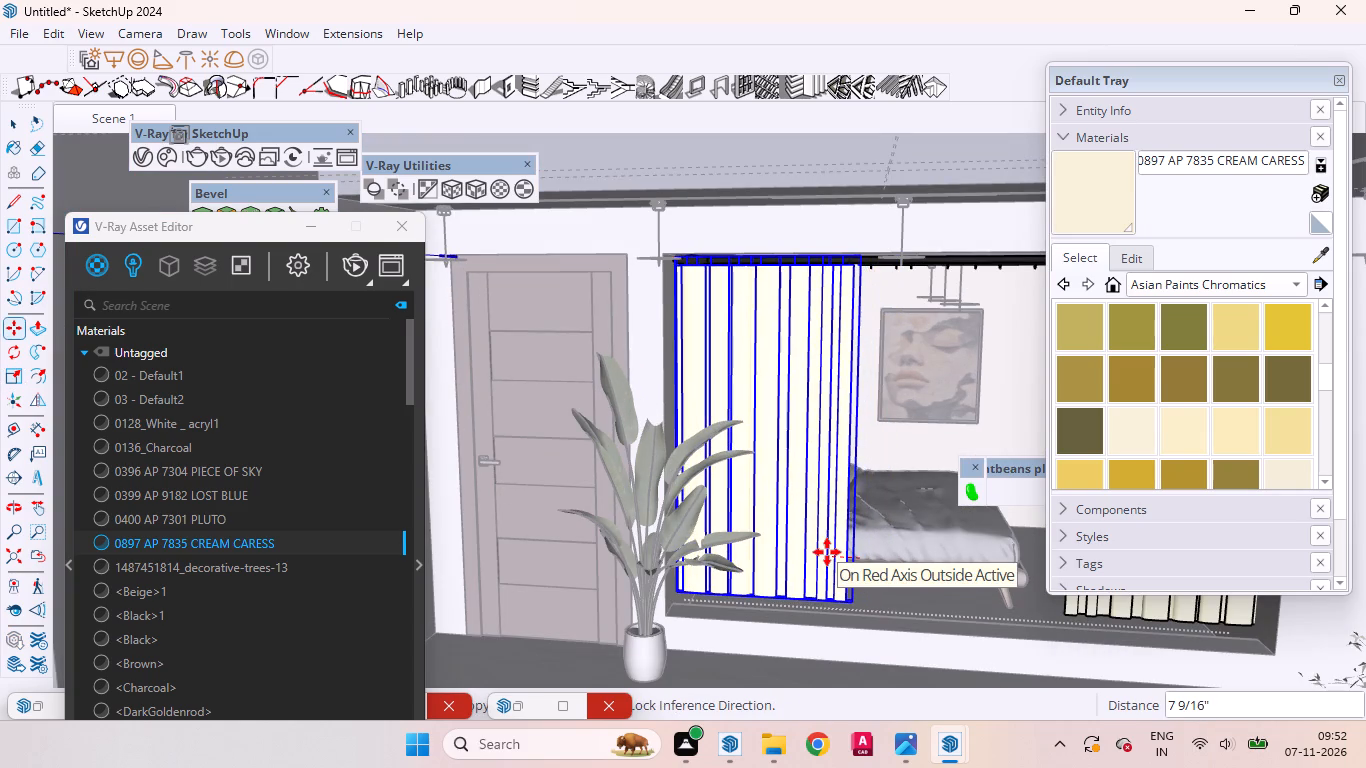
pyautogui.click(827, 552)
pyautogui.press('space')
pyautogui.scroll(-17, 804, 547)
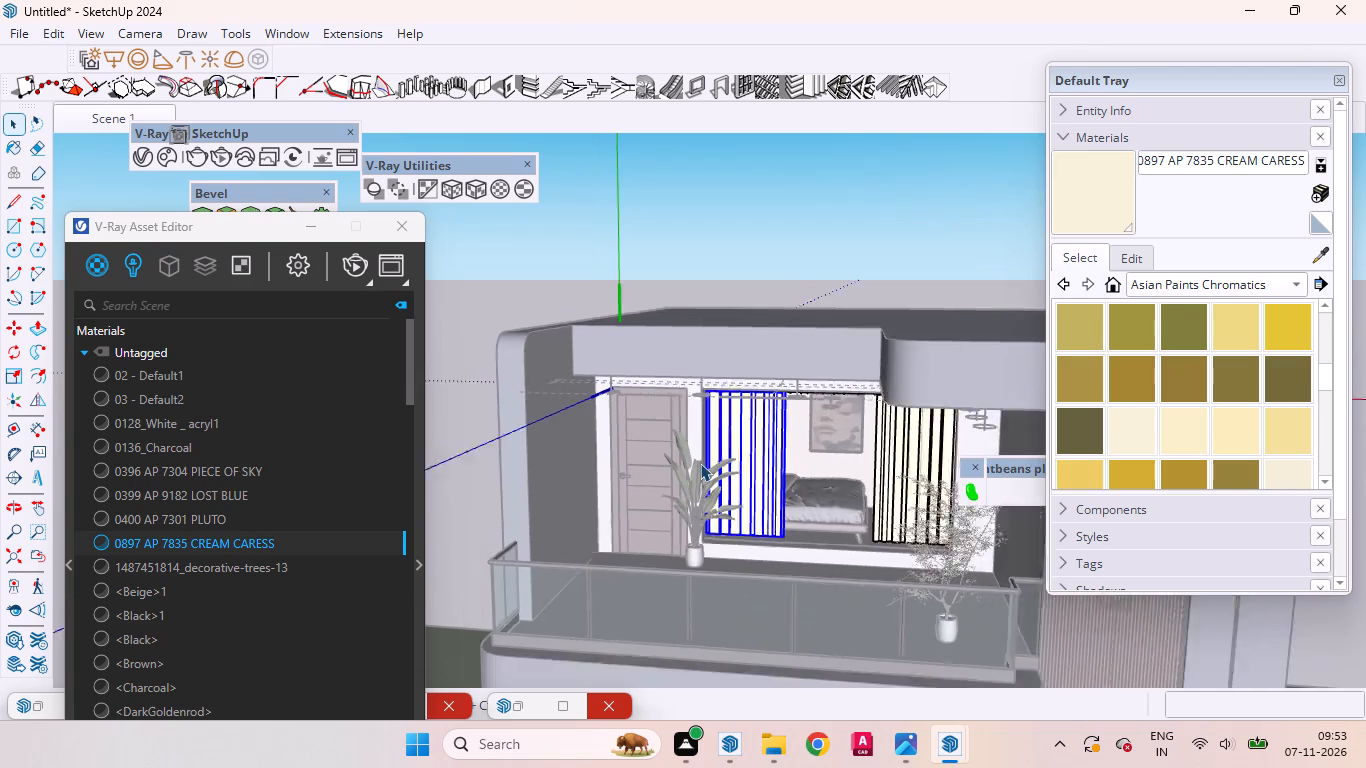
pyautogui.scroll(-1, 700, 463)
pyautogui.click(753, 284)
pyautogui.click(753, 282)
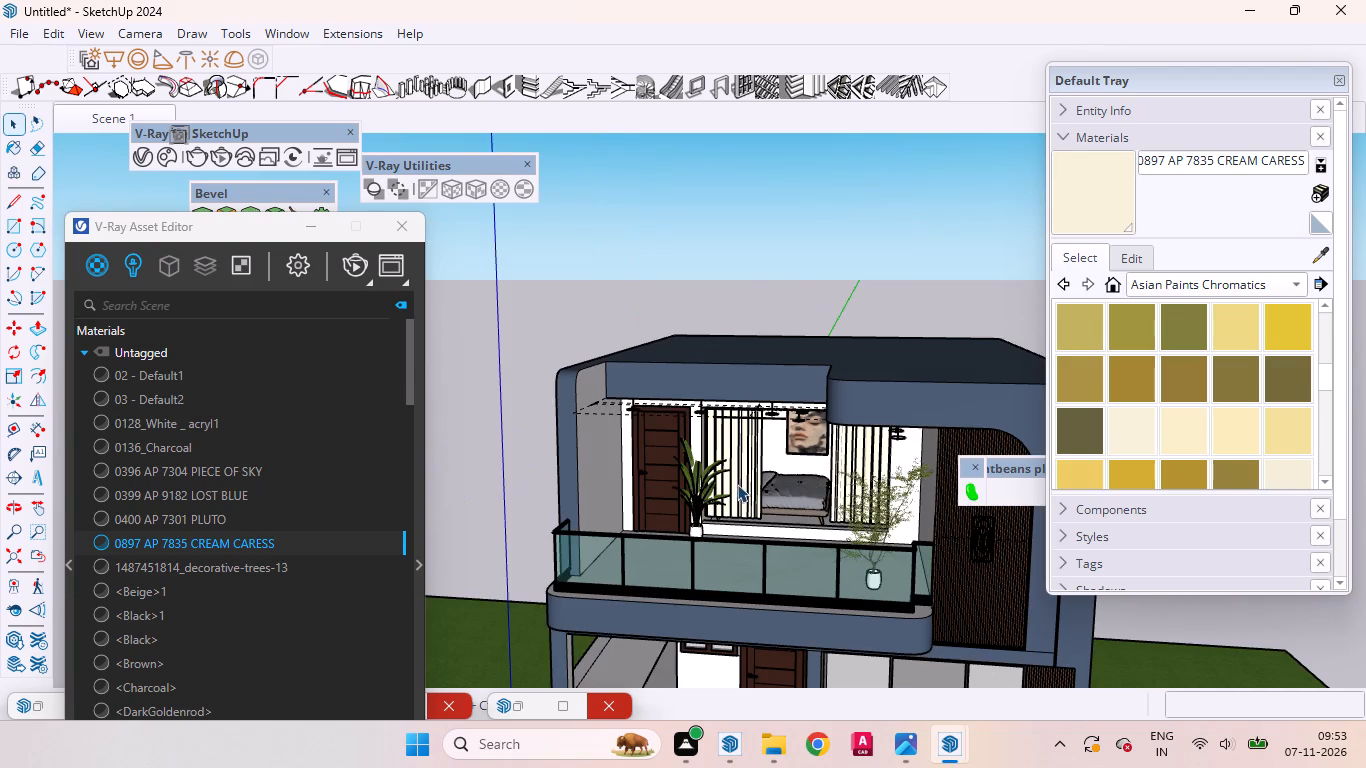
# Unhide the last hidden object, the framed glass window in the upper bedroom's front opening.
pyautogui.scroll(10, 737, 485)
pyautogui.moveTo(748, 467); pyautogui.dragTo(666, 350, button='middle')
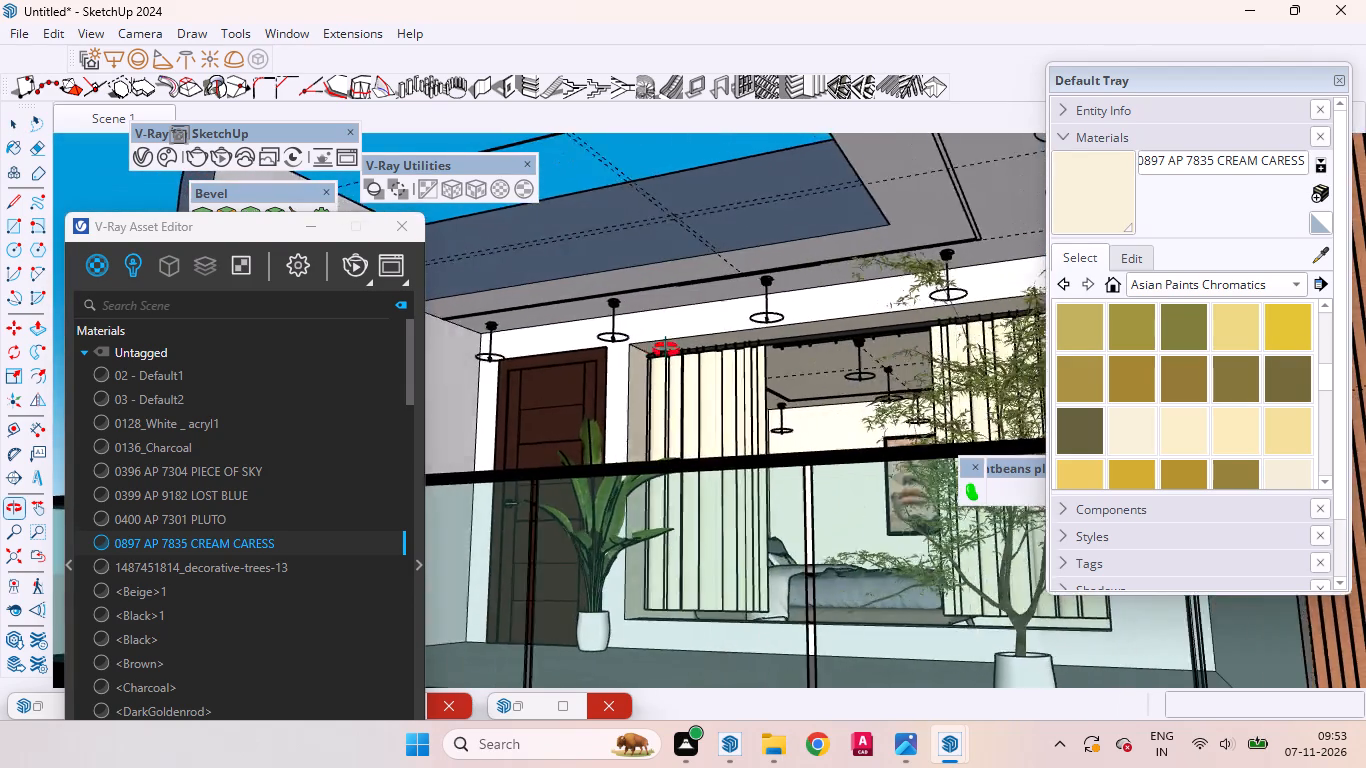
pyautogui.moveTo(666, 350); pyautogui.dragTo(743, 383, button='middle')
pyautogui.scroll(1, 734, 374)
pyautogui.click(49, 31)
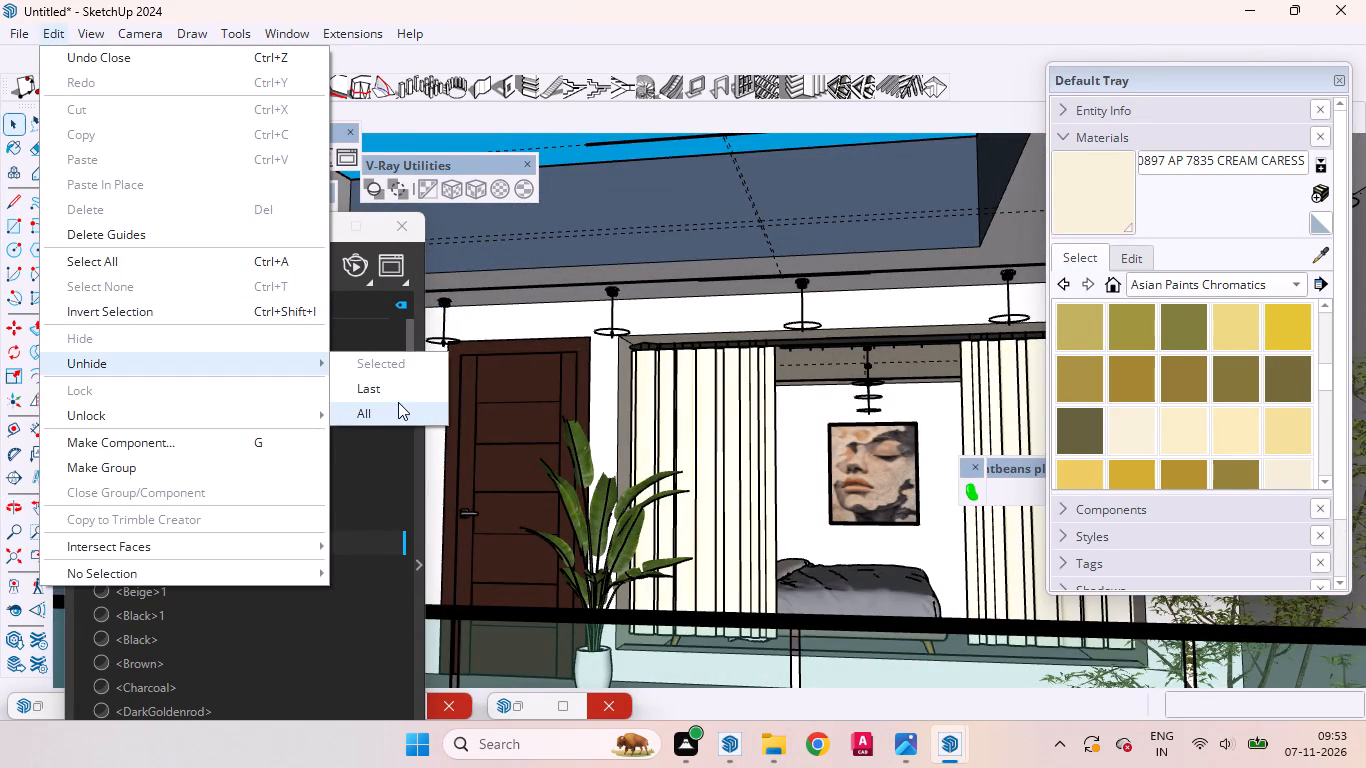
pyautogui.click(374, 384)
# Examine how the curtains sit behind the window frame, close up and from the front of the house.
pyautogui.scroll(7, 771, 389)
pyautogui.moveTo(817, 406); pyautogui.dragTo(812, 406, button='middle')
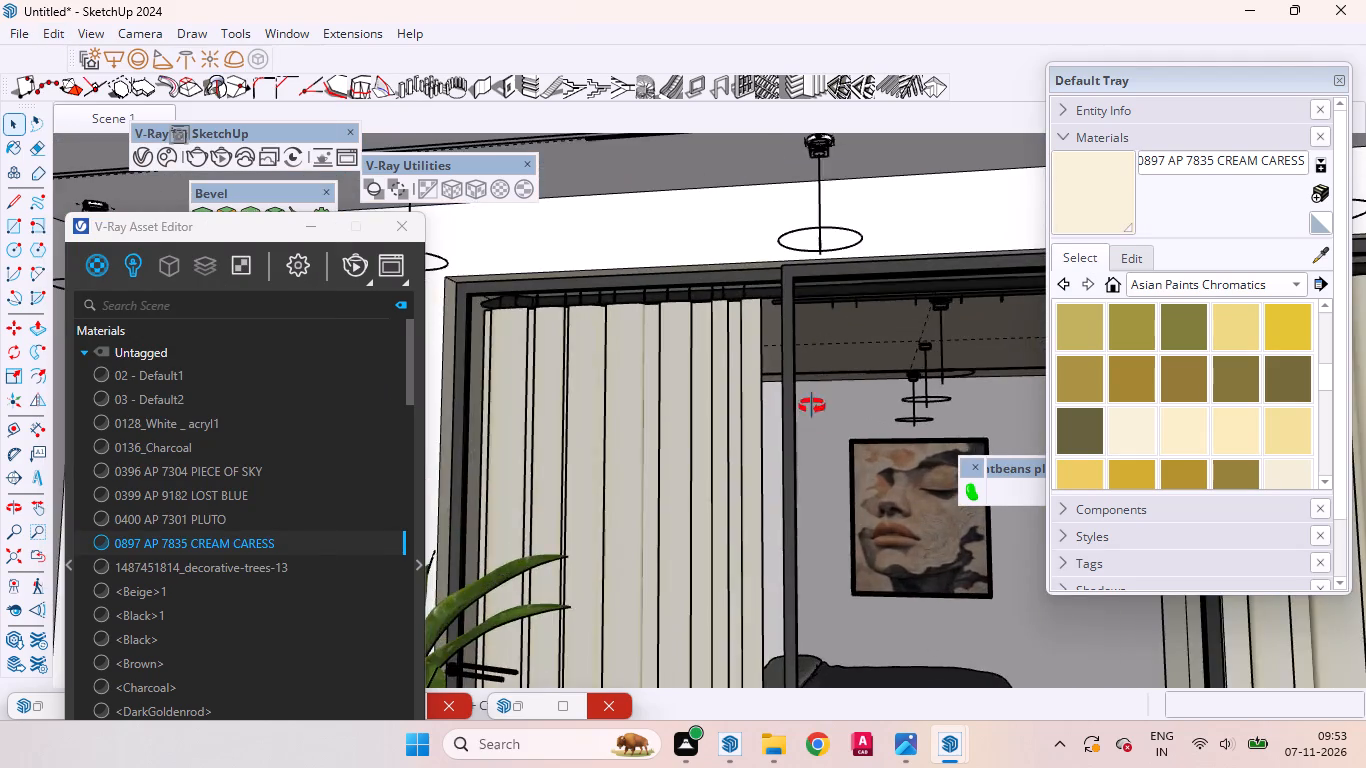
pyautogui.moveTo(812, 406); pyautogui.dragTo(513, 318, button='middle')
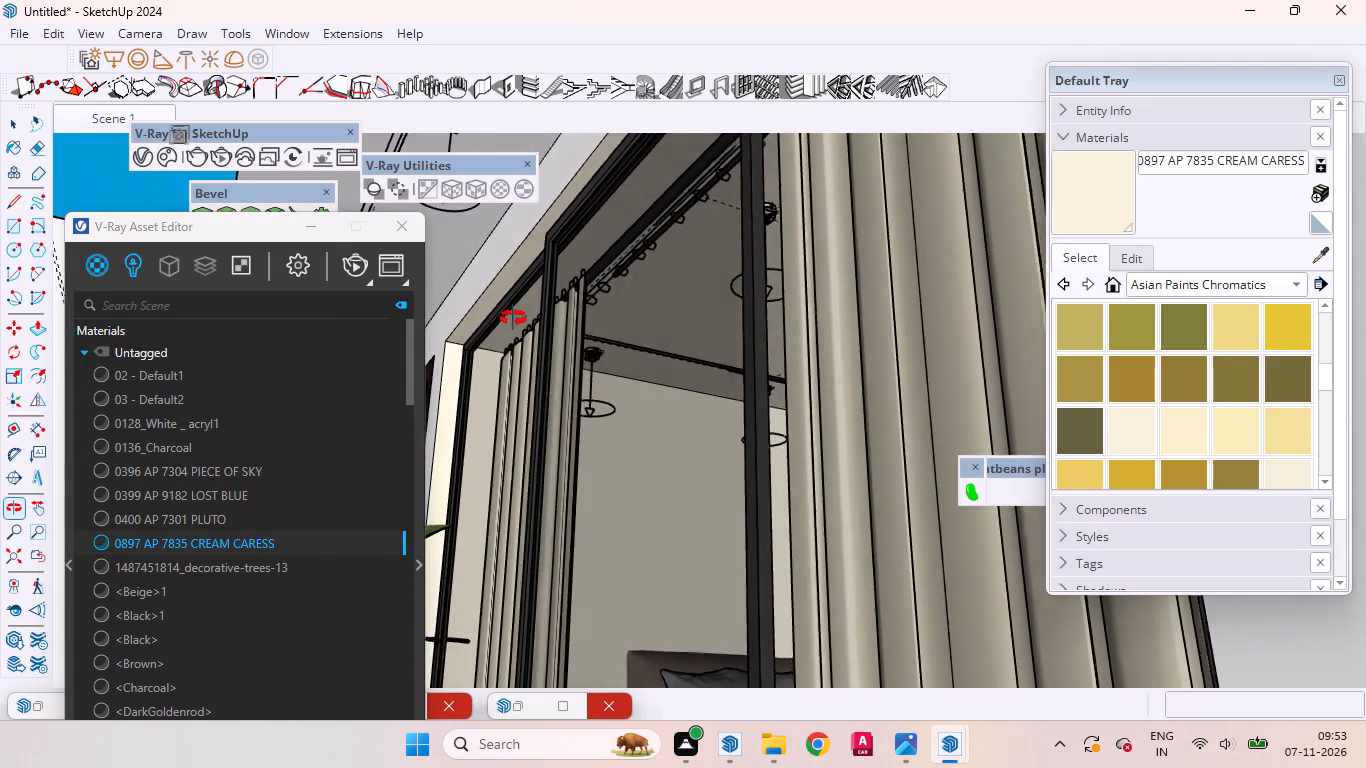
pyautogui.moveTo(513, 318); pyautogui.dragTo(801, 378, button='middle')
pyautogui.scroll(-9, 804, 378)
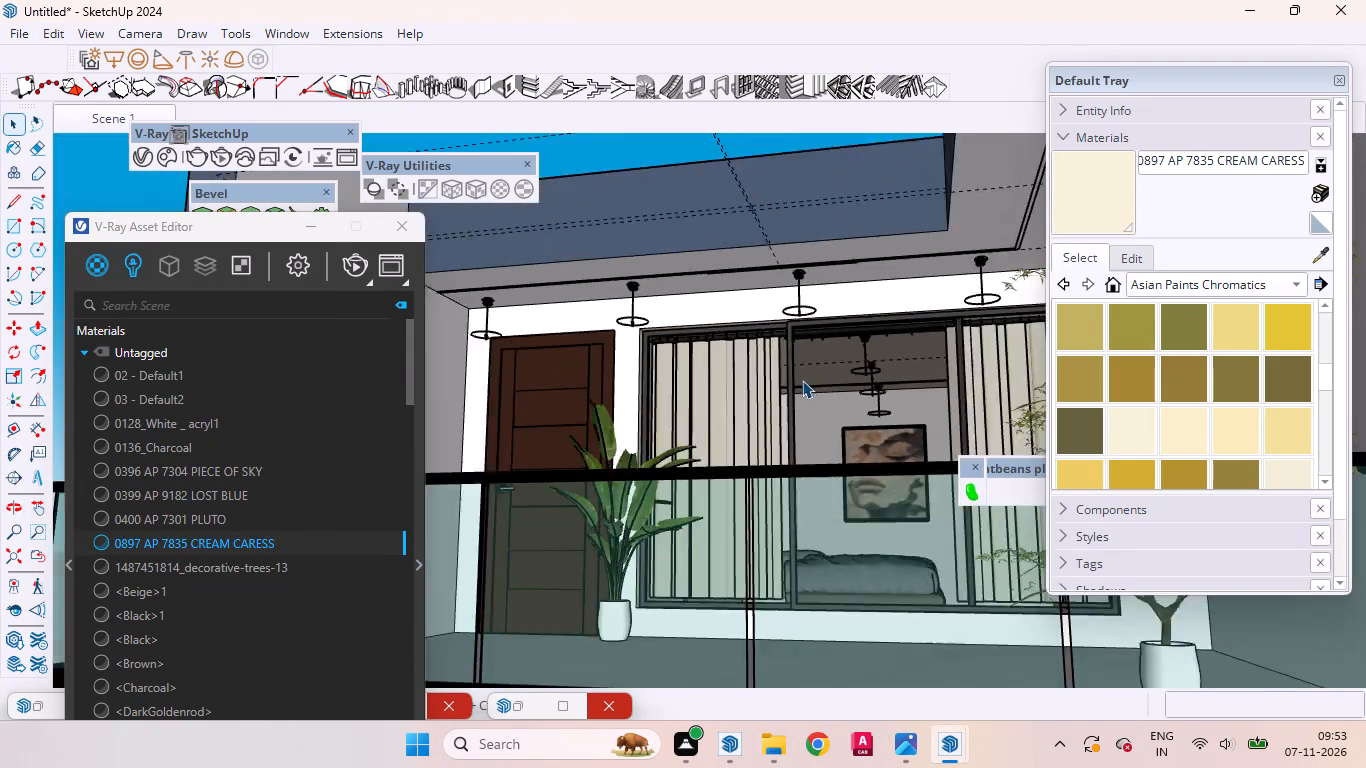
pyautogui.scroll(-5, 802, 380)
pyautogui.moveTo(801, 423); pyautogui.dragTo(807, 564, button='middle')
pyautogui.scroll(1, 807, 561)
pyautogui.scroll(-8, 817, 500)
pyautogui.moveTo(763, 424); pyautogui.dragTo(818, 419, button='middle')
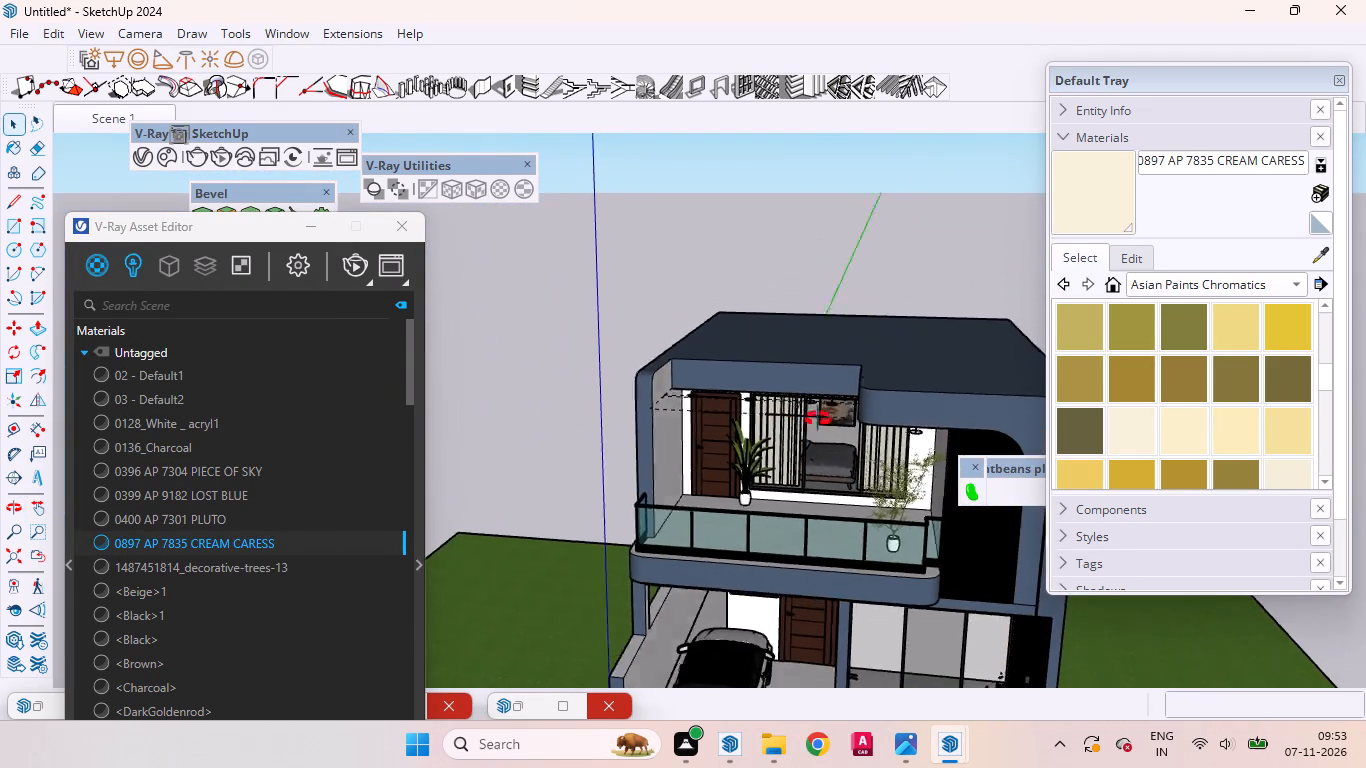
pyautogui.moveTo(818, 419); pyautogui.dragTo(780, 346, button='middle')
pyautogui.scroll(1, 759, 333)
pyautogui.scroll(-8, 685, 308)
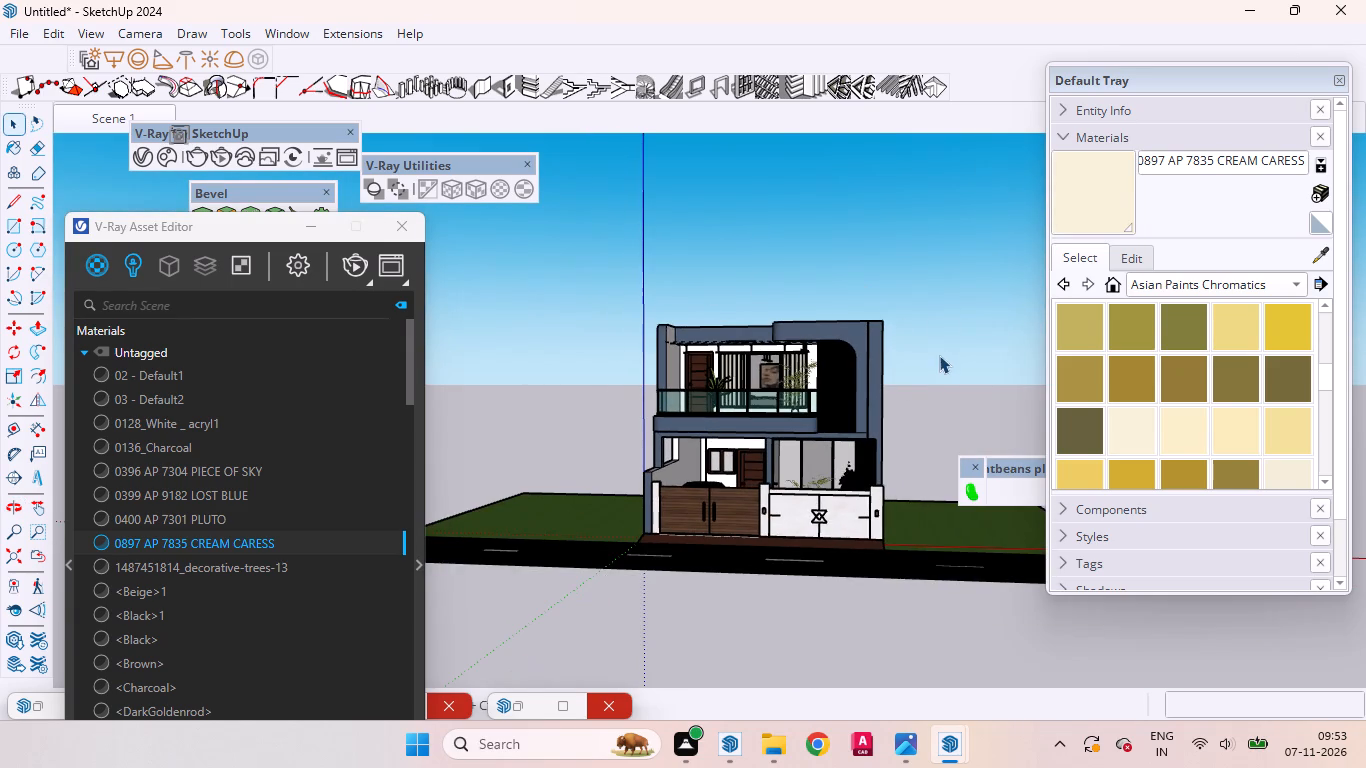
pyautogui.click(939, 355)
pyautogui.scroll(9, 736, 386)
pyautogui.moveTo(727, 392); pyautogui.dragTo(757, 384, button='middle')
pyautogui.scroll(1, 757, 384)
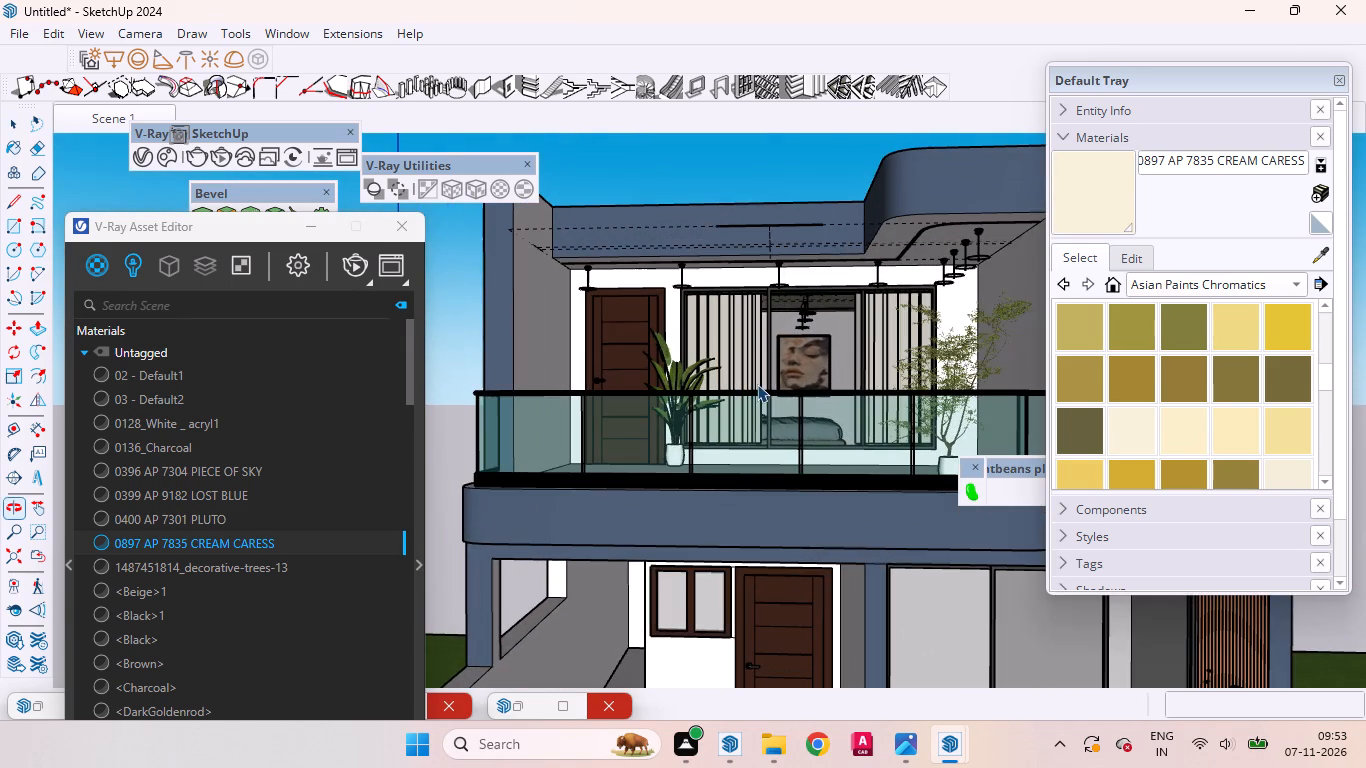